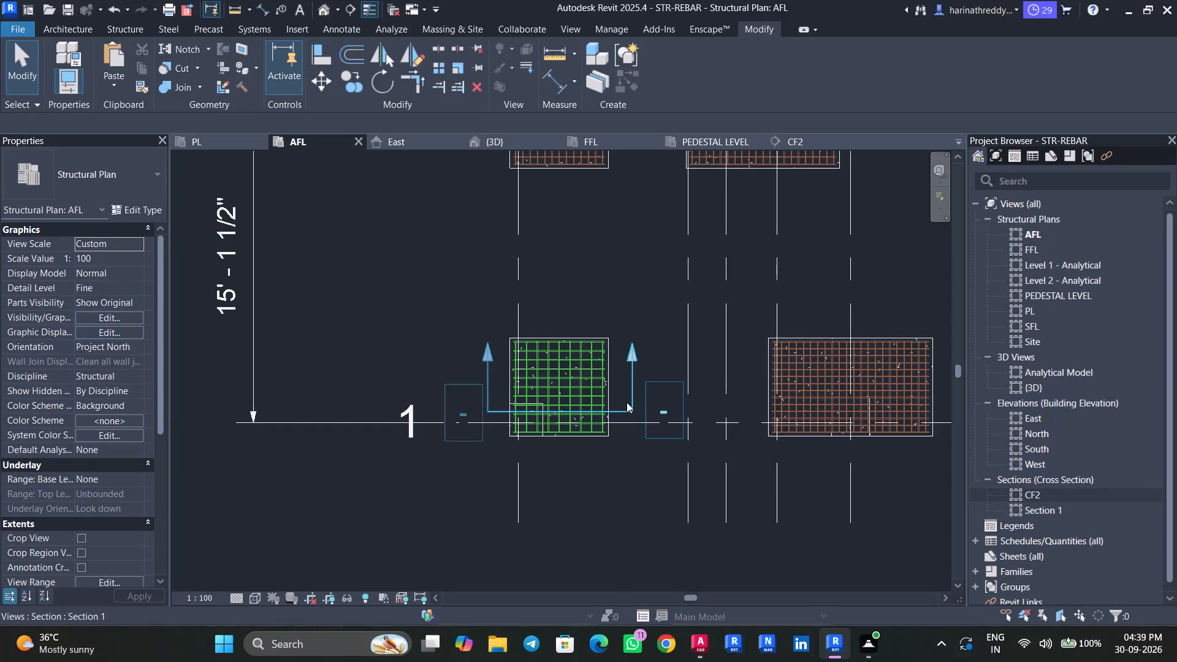
# Open the view of the new section cut through the CF1 footing at grid A-1.
pyautogui.click(627, 402)
pyautogui.rightClick(627, 402)
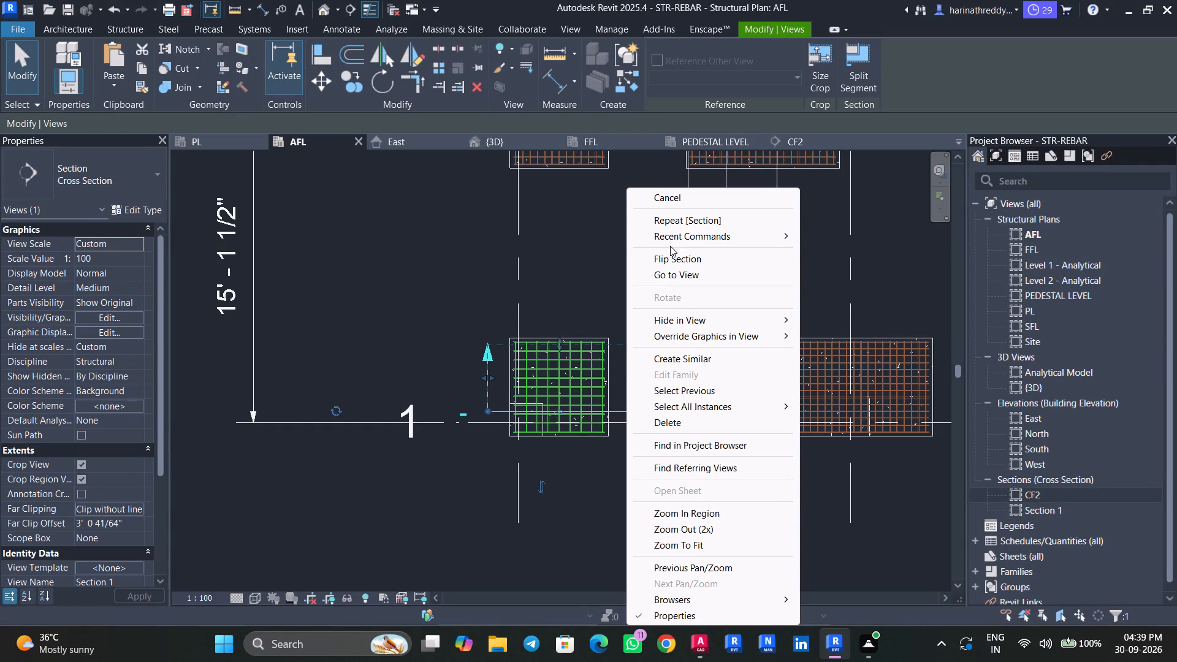
pyautogui.click(682, 284)
pyautogui.click(684, 278)
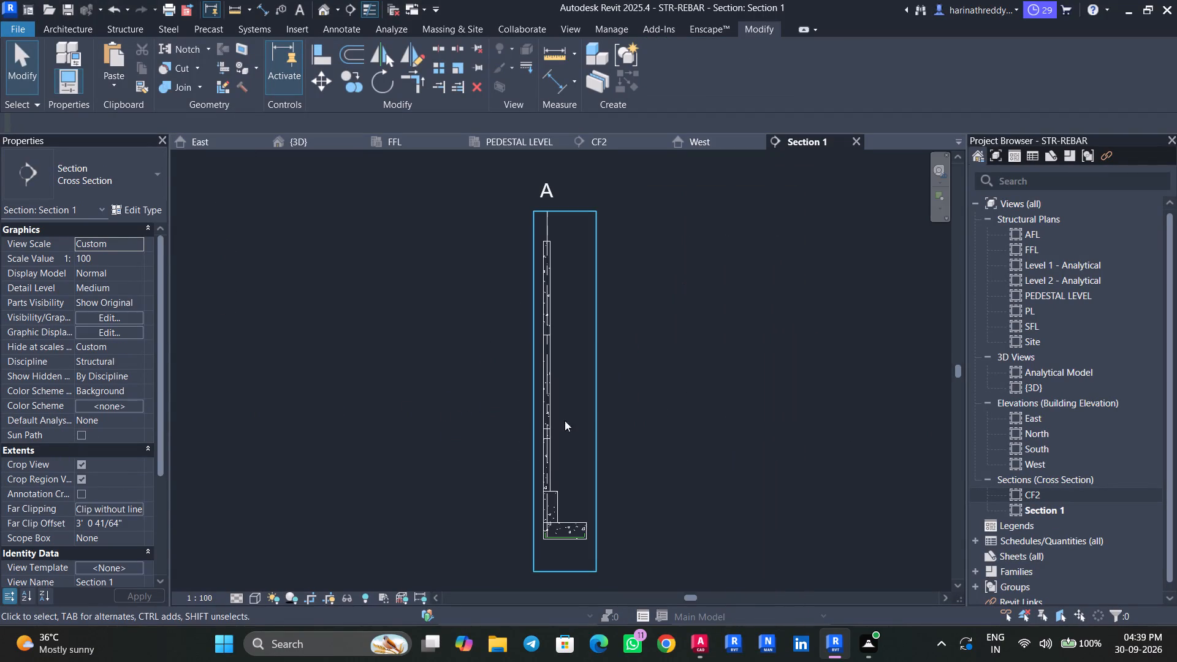
# Tighten the section's crop region, lowering its top to just above the lowest column segment and raising its bottom to just below the CF1 footing.
pyautogui.moveTo(575, 489); pyautogui.dragTo(635, 433, button='middle')
pyautogui.click(657, 430)
pyautogui.moveTo(642, 288); pyautogui.dragTo(655, 348, button='middle')
pyautogui.moveTo(637, 210); pyautogui.dragTo(631, 414)
pyautogui.scroll(5, 608, 451)
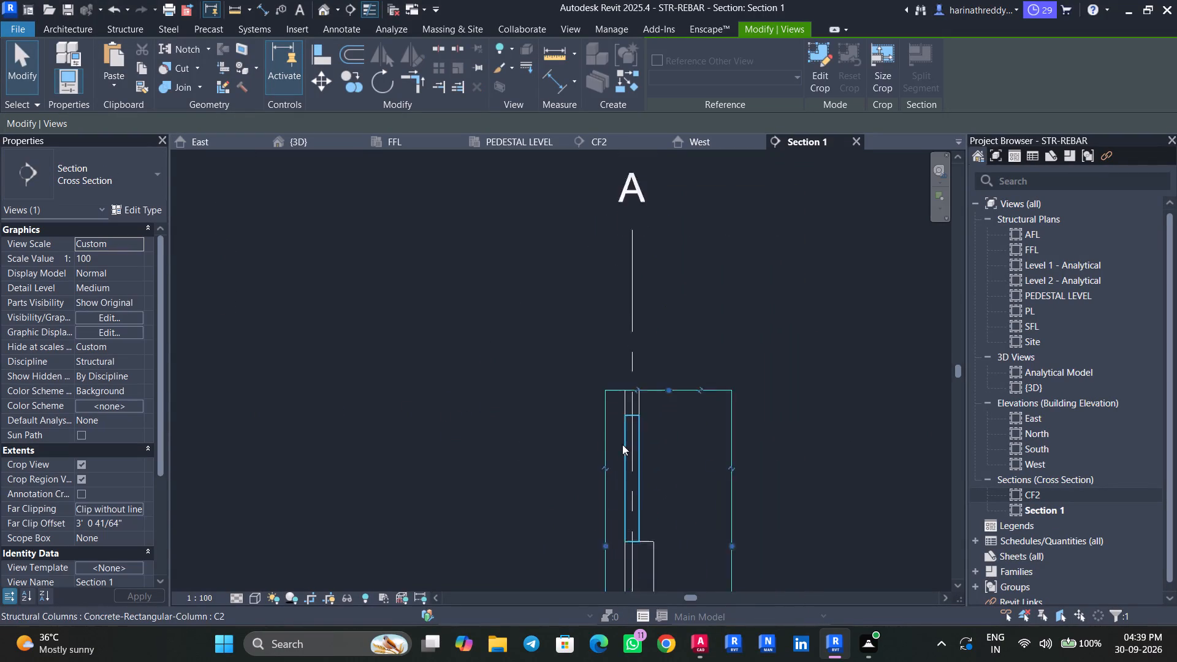
pyautogui.scroll(5, 622, 444)
pyautogui.moveTo(634, 430); pyautogui.dragTo(707, 277, button='middle')
pyautogui.moveTo(751, 423); pyautogui.dragTo(780, 310, button='middle')
pyautogui.moveTo(809, 456); pyautogui.dragTo(799, 425, button='middle')
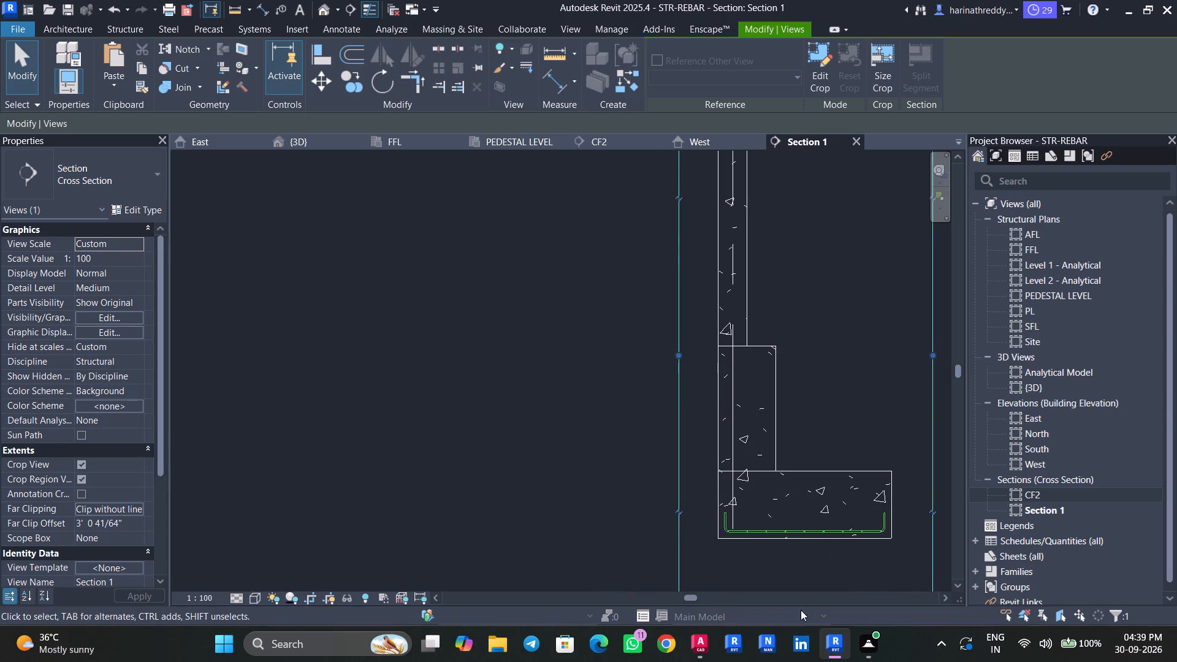
pyautogui.scroll(-3, 798, 562)
pyautogui.moveTo(796, 555); pyautogui.dragTo(769, 409, button='middle')
pyautogui.moveTo(772, 487); pyautogui.dragTo(780, 429)
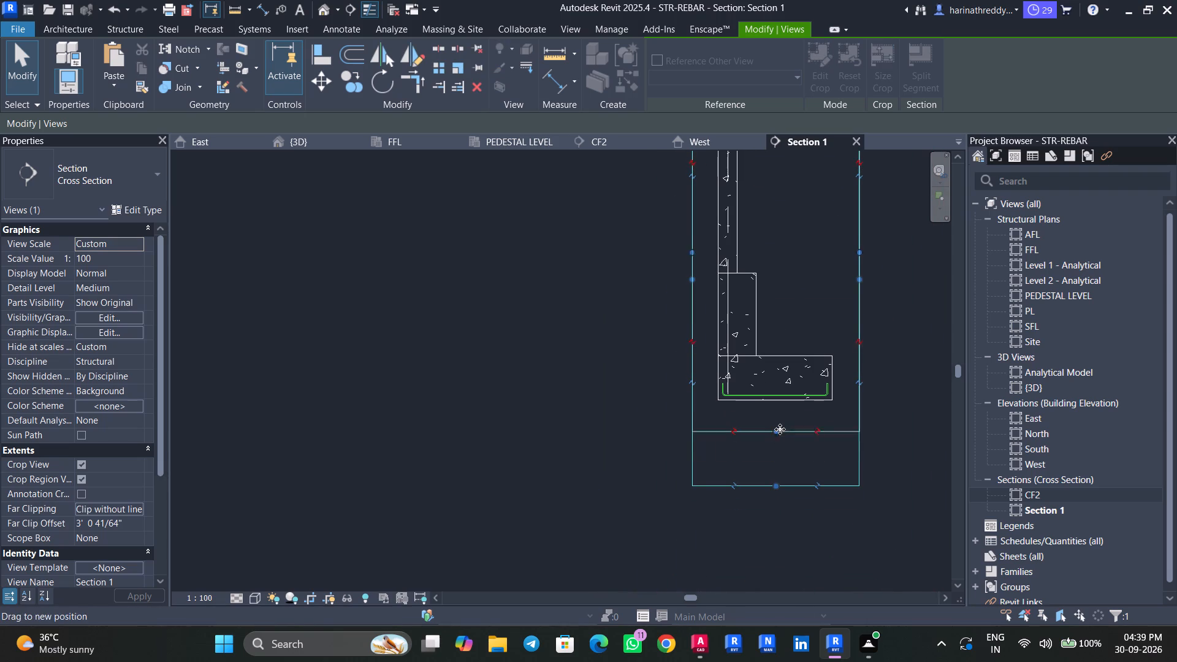
pyautogui.moveTo(780, 429); pyautogui.dragTo(781, 420)
pyautogui.click(781, 420)
pyautogui.scroll(1, 746, 378)
pyautogui.scroll(-1, 746, 378)
pyautogui.scroll(6, 746, 378)
pyautogui.press('Escape')
# Check the CF1 row of the AutoCAD footing schedule for footing size, pedestal size, pedestal bars and bottom reinforcement against the modelled footing and pedestal.
pyautogui.click(722, 404)
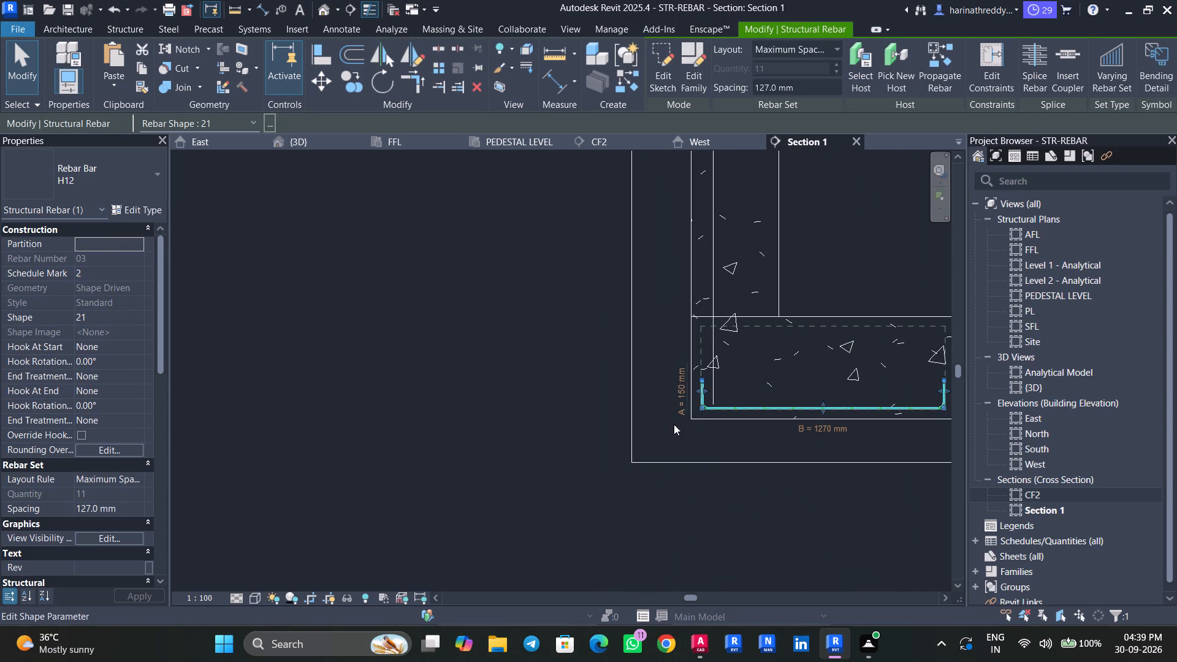
pyautogui.click(708, 649)
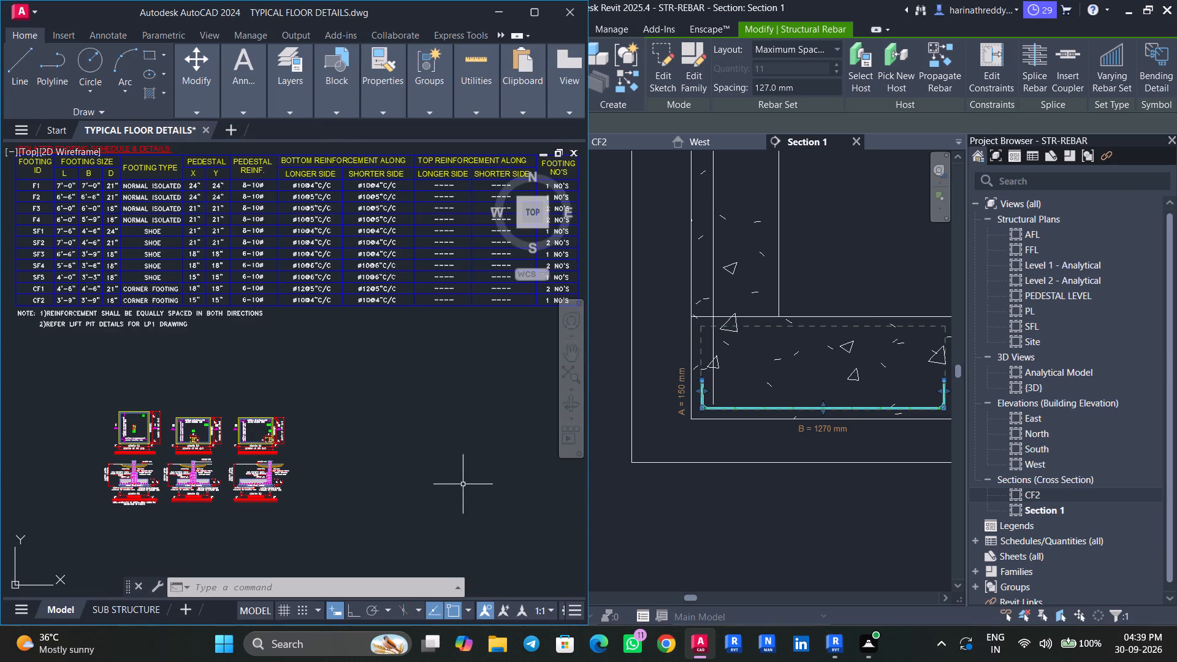
pyautogui.scroll(-3, 365, 482)
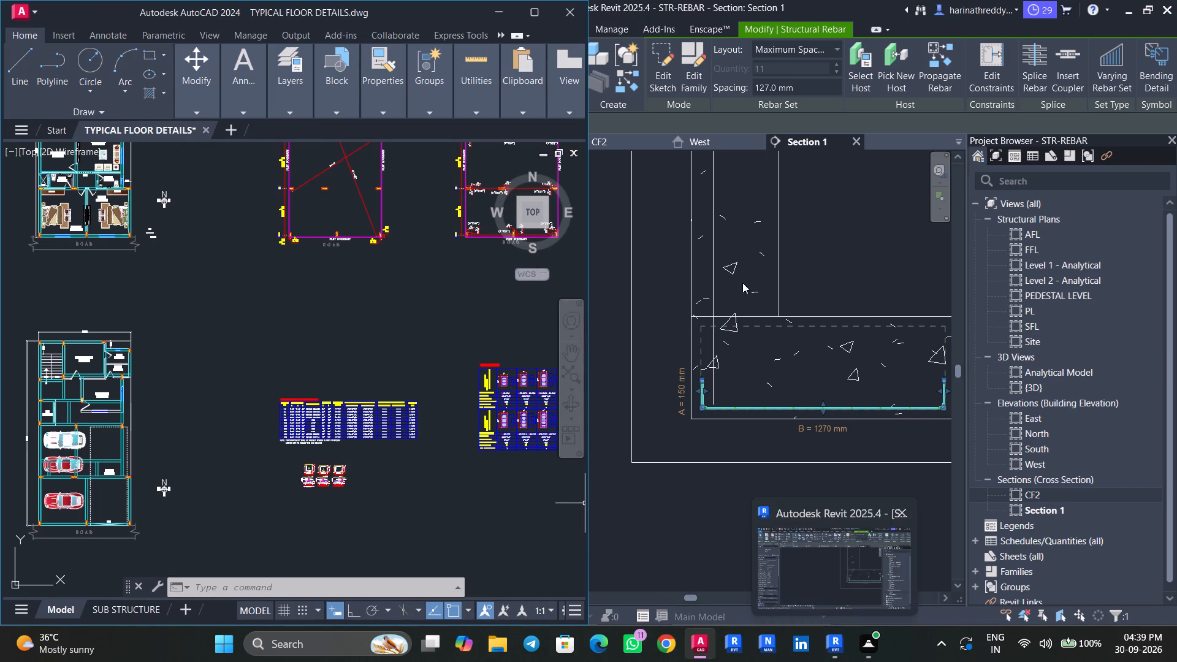
pyautogui.scroll(2, 440, 367)
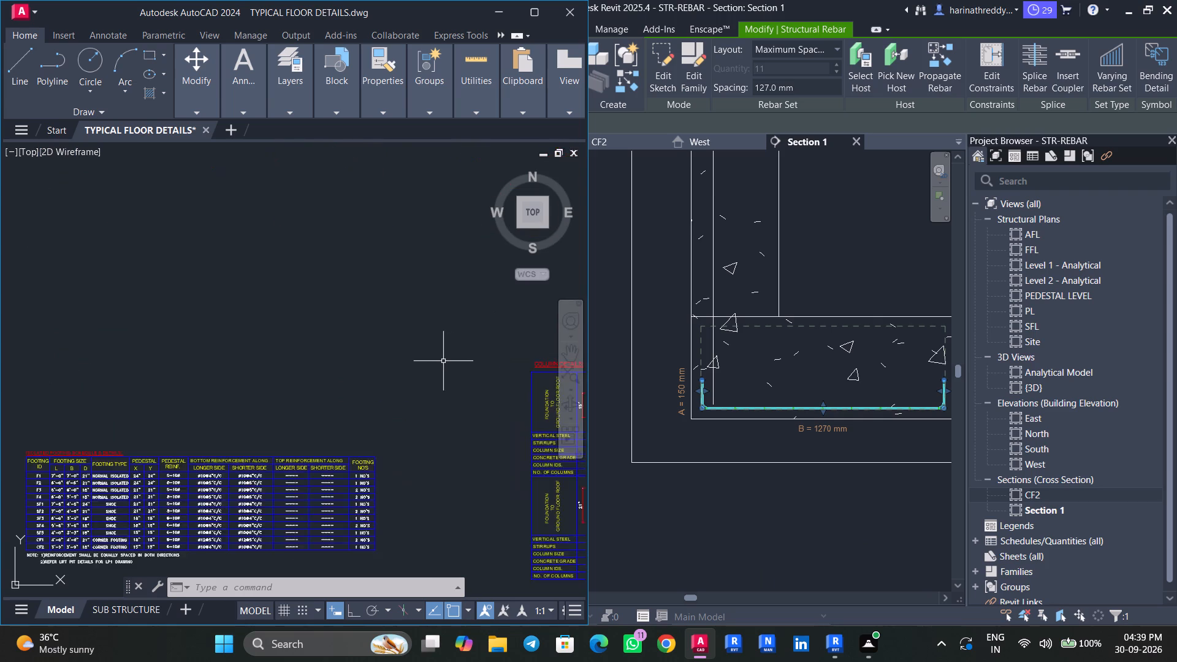
pyautogui.scroll(-3, 443, 361)
pyautogui.moveTo(443, 360); pyautogui.dragTo(497, 333, button='middle')
pyautogui.scroll(3, 425, 391)
pyautogui.moveTo(405, 397); pyautogui.dragTo(440, 397, button='middle')
pyautogui.scroll(3, 361, 340)
pyautogui.moveTo(407, 355); pyautogui.dragTo(395, 384, button='middle')
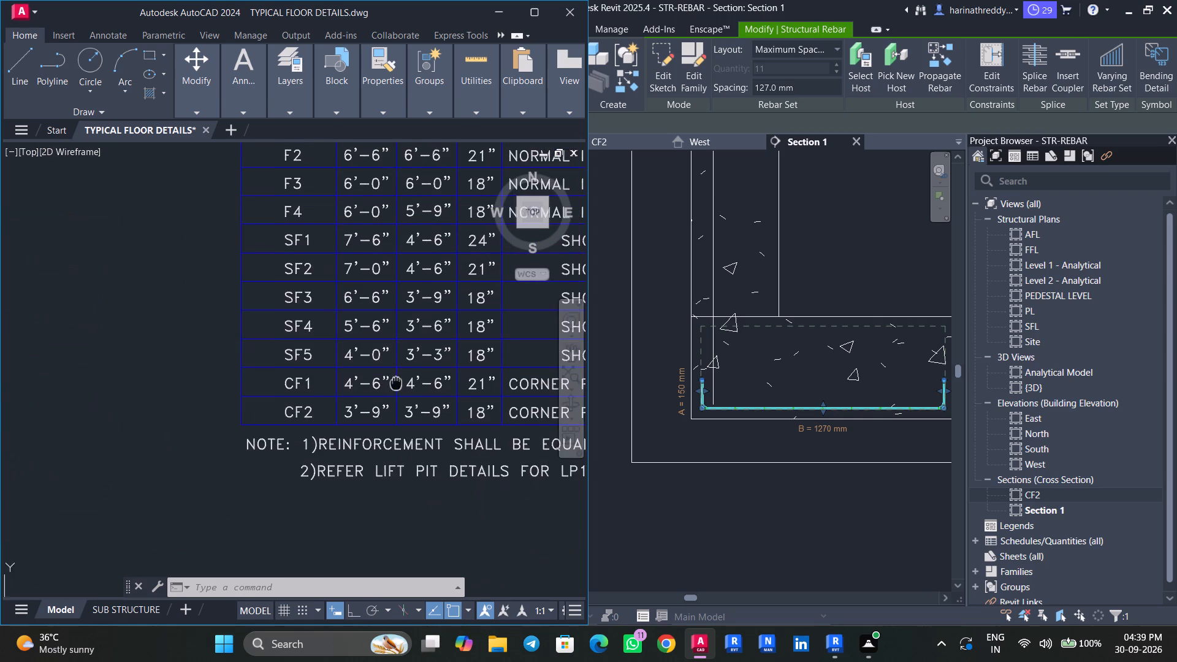
pyautogui.moveTo(395, 384); pyautogui.dragTo(394, 385, button='middle')
pyautogui.click(856, 253)
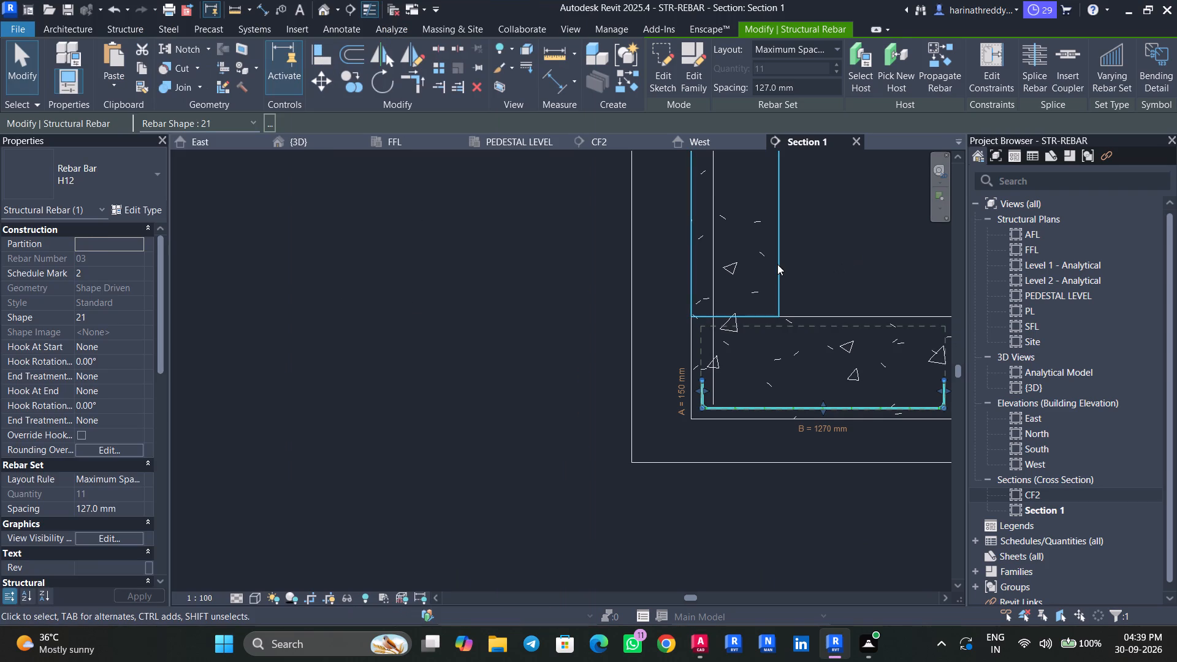
pyautogui.click(777, 264)
pyautogui.scroll(-2, 788, 279)
pyautogui.moveTo(789, 277); pyautogui.dragTo(705, 381, button='middle')
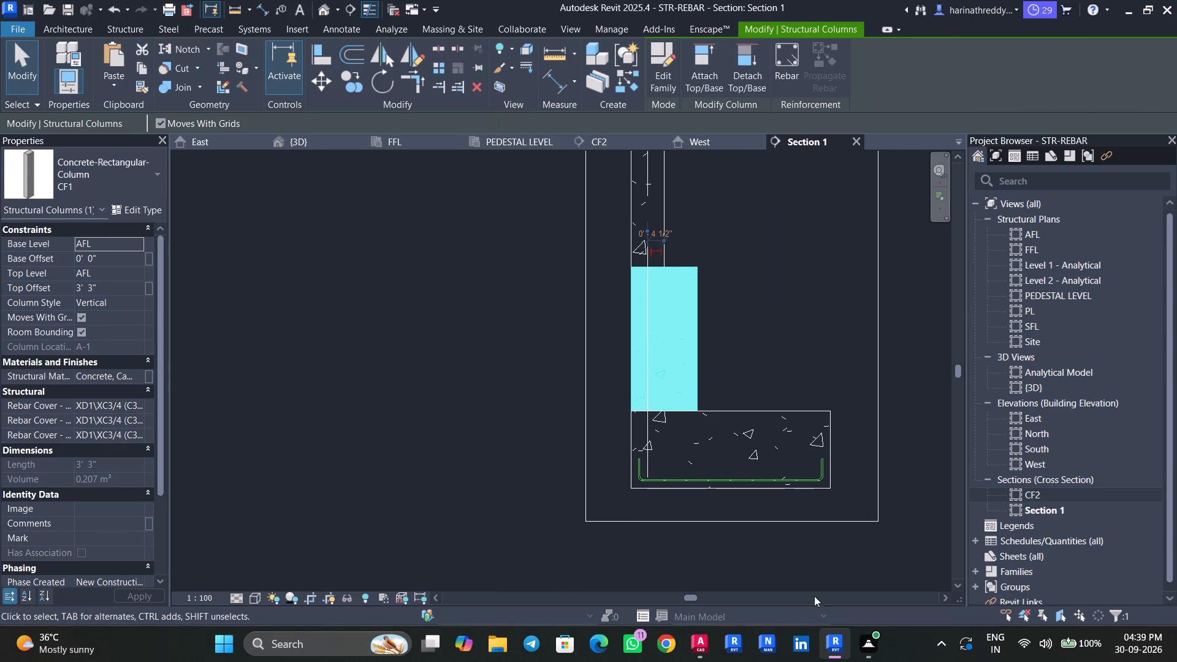
pyautogui.click(697, 642)
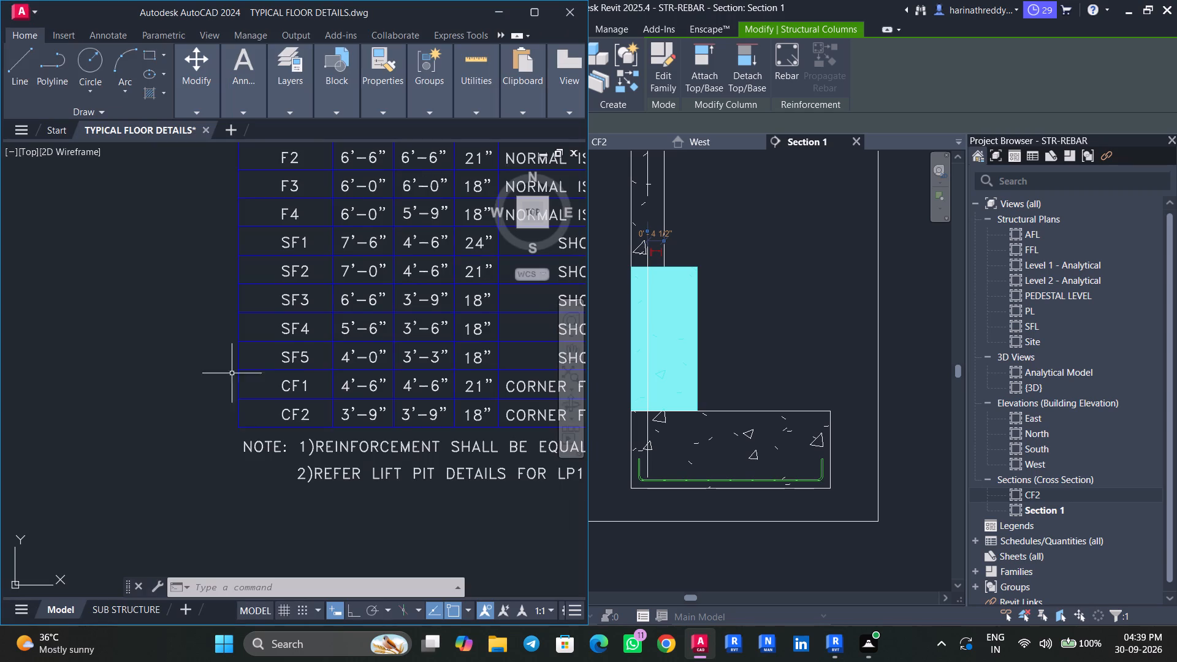
pyautogui.moveTo(381, 426); pyautogui.dragTo(276, 427, button='middle')
pyautogui.moveTo(411, 447); pyautogui.dragTo(246, 442, button='middle')
pyautogui.moveTo(406, 448); pyautogui.dragTo(309, 448, button='middle')
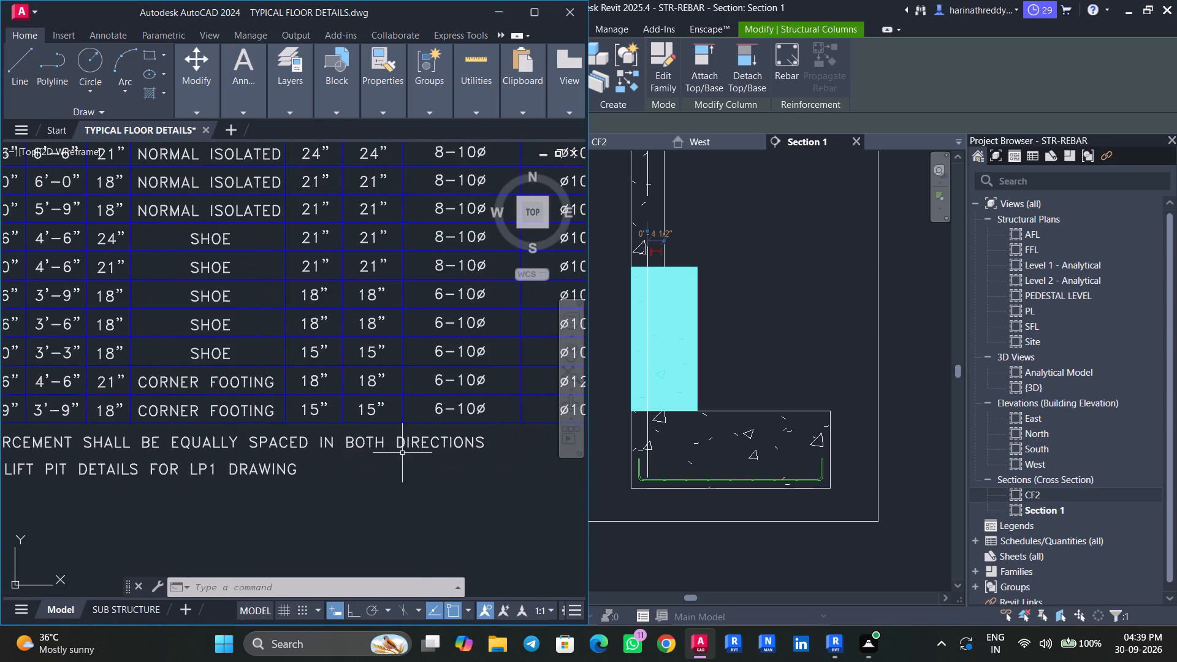
pyautogui.moveTo(412, 453); pyautogui.dragTo(384, 454, button='middle')
pyautogui.moveTo(445, 458); pyautogui.dragTo(353, 465, button='middle')
pyautogui.moveTo(443, 459); pyautogui.dragTo(331, 461, button='middle')
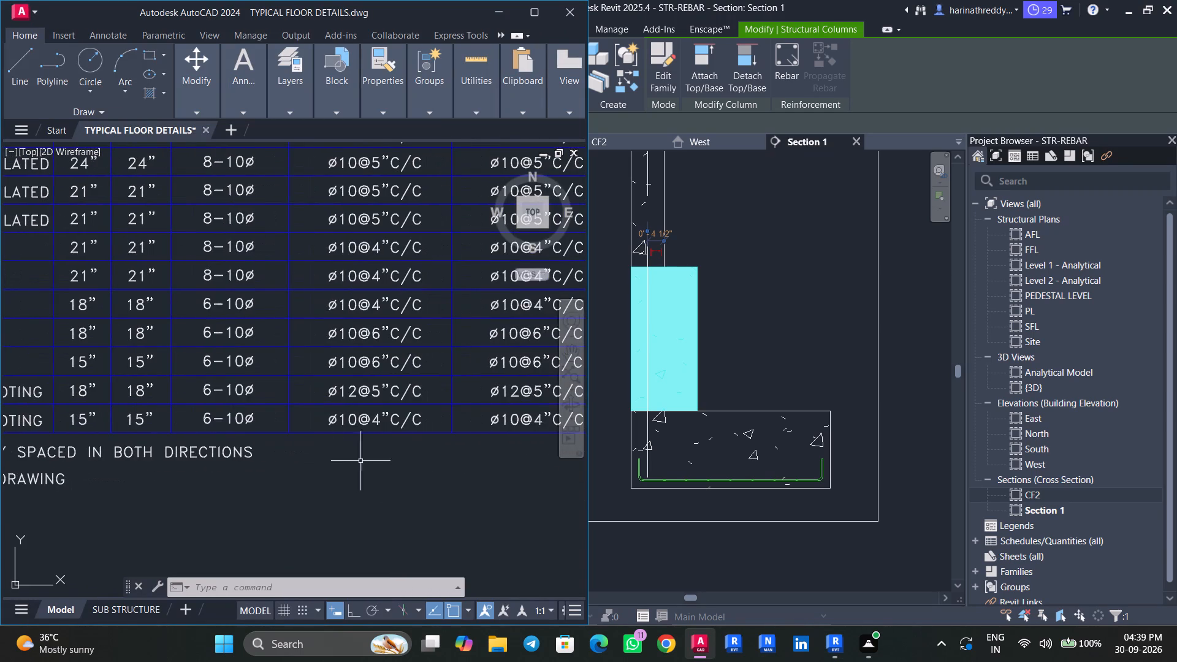
pyautogui.moveTo(409, 461); pyautogui.dragTo(329, 470, button='middle')
pyautogui.moveTo(443, 458); pyautogui.dragTo(281, 458, button='middle')
pyautogui.scroll(-1, 280, 460)
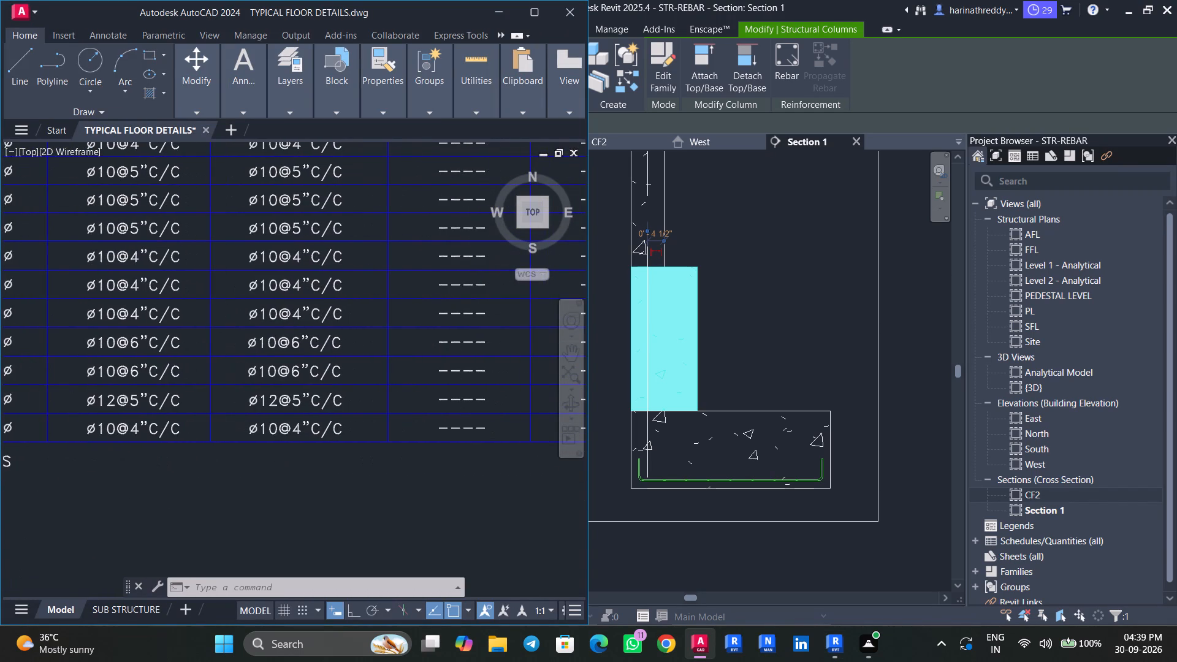
pyautogui.scroll(1, 280, 460)
pyautogui.scroll(-1, 280, 460)
pyautogui.moveTo(324, 457); pyautogui.dragTo(392, 457, button='middle')
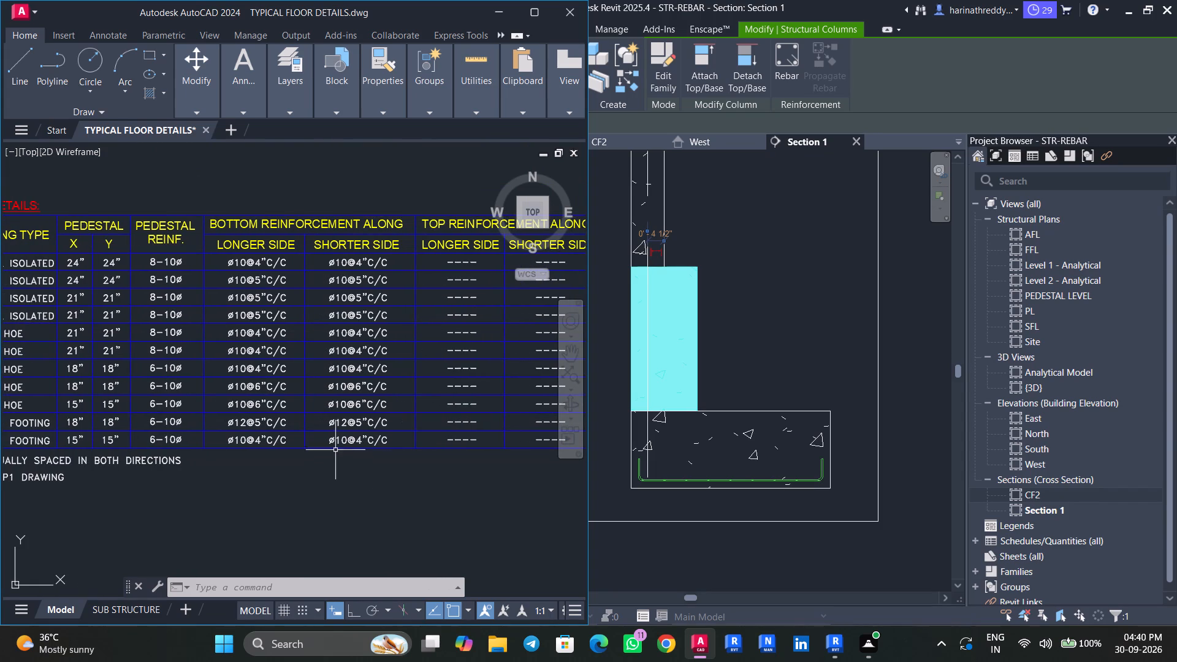
pyautogui.click(563, 13)
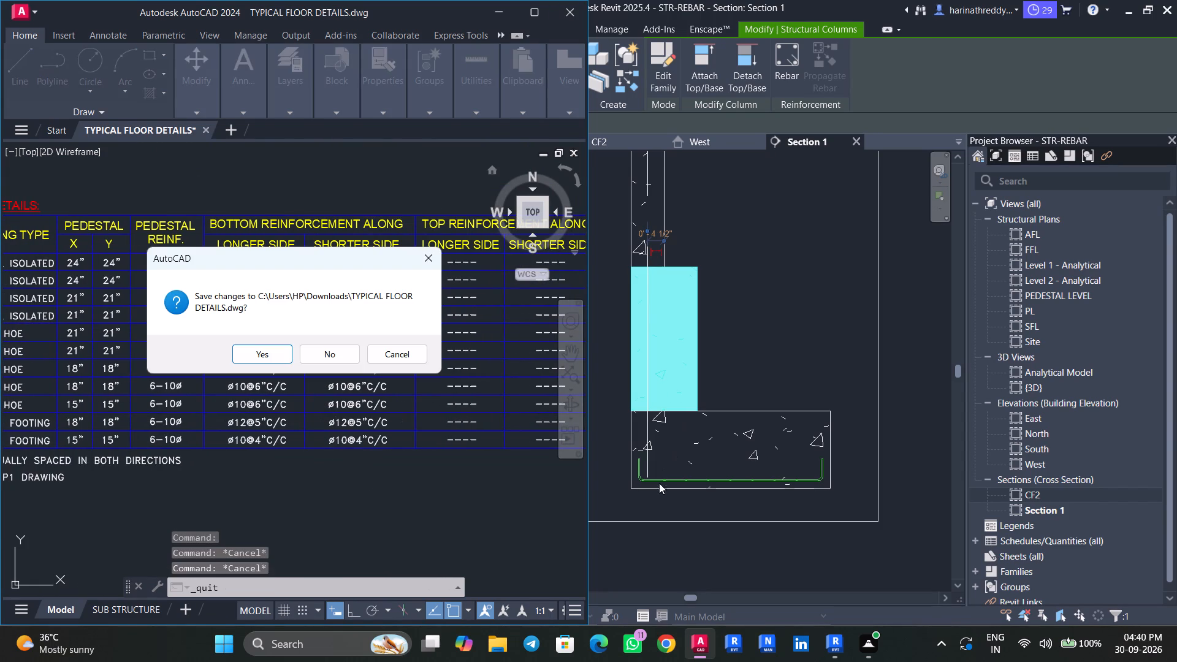
pyautogui.press('Escape')
pyautogui.press('Escape')
pyautogui.press('Escape')
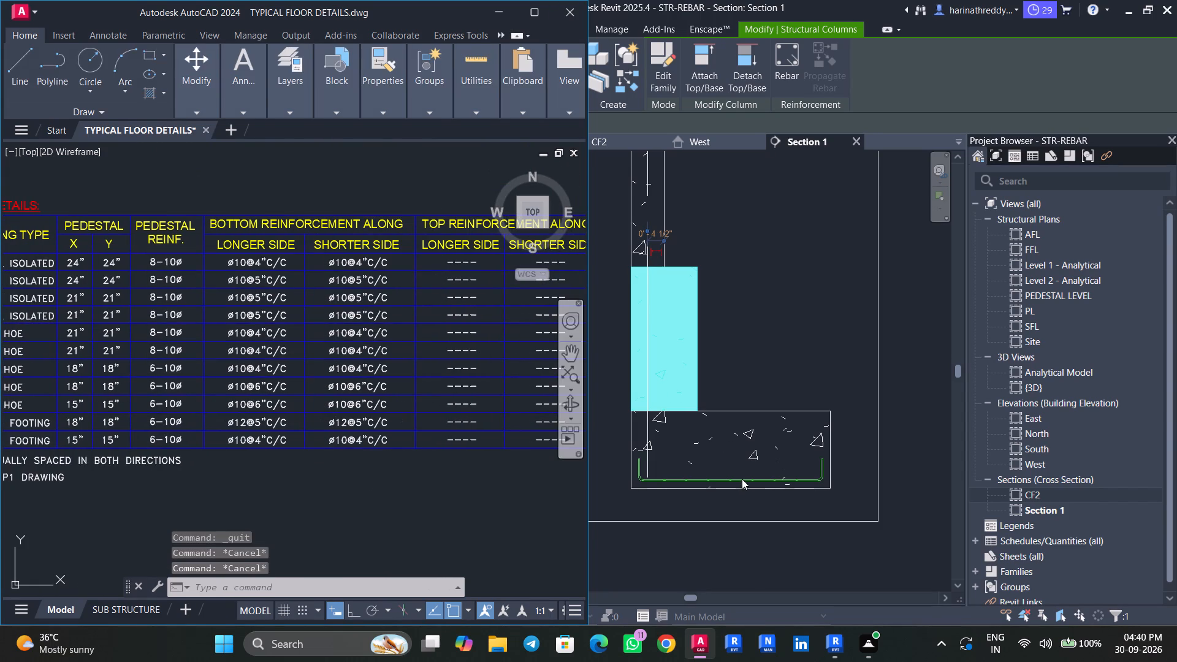
# Inspect the CF1 footing's bottom bars in the section view.
pyautogui.click(739, 477)
pyautogui.click(736, 481)
pyautogui.press('Escape')
pyautogui.click(736, 479)
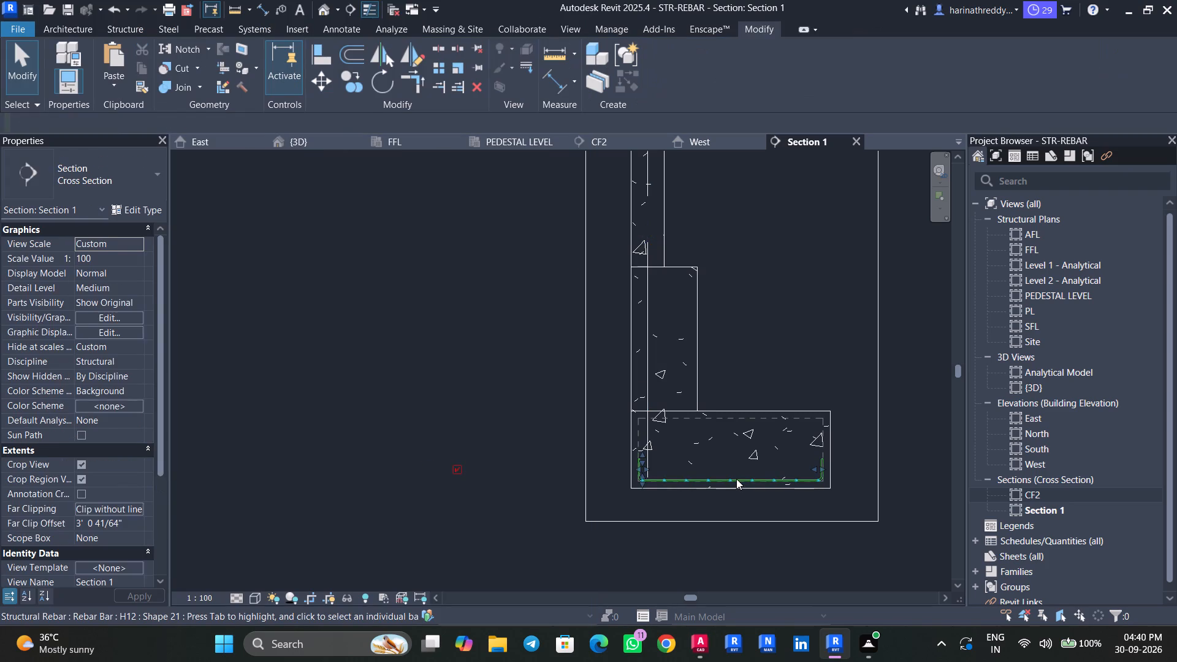
pyautogui.scroll(3, 736, 479)
pyautogui.scroll(-1, 736, 479)
pyautogui.scroll(8, 736, 479)
pyautogui.press('Escape')
pyautogui.click(576, 482)
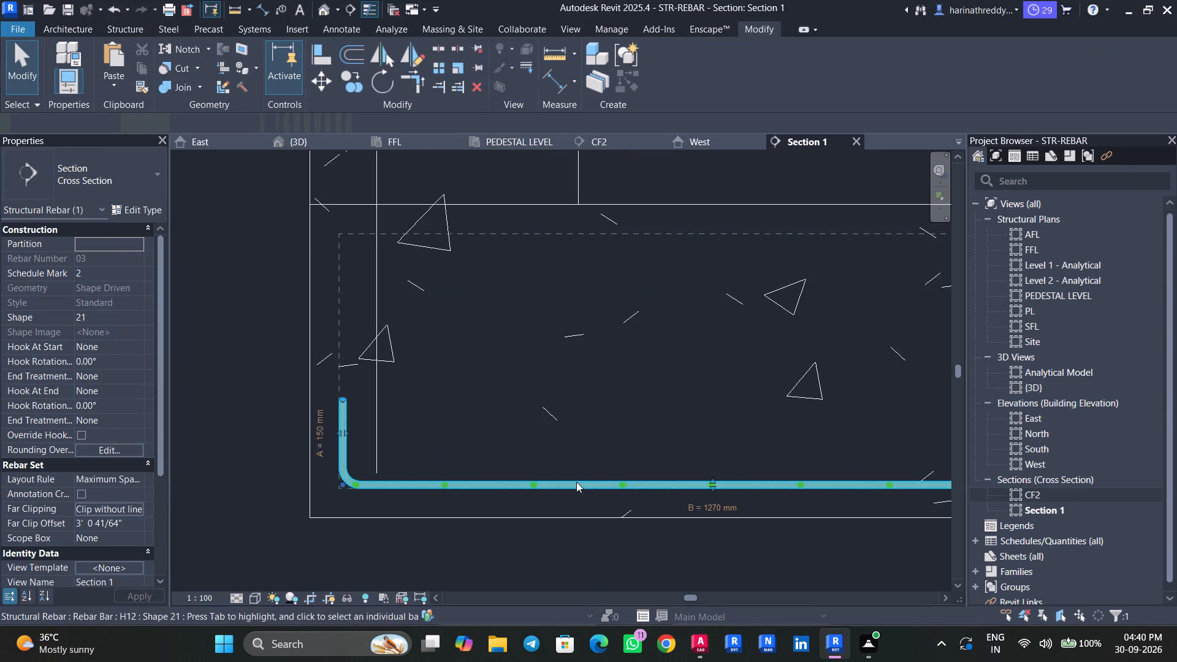
pyautogui.scroll(-1, 428, 422)
pyautogui.scroll(1, 428, 422)
pyautogui.scroll(-6, 428, 422)
pyautogui.press('Escape')
pyautogui.press('Escape')
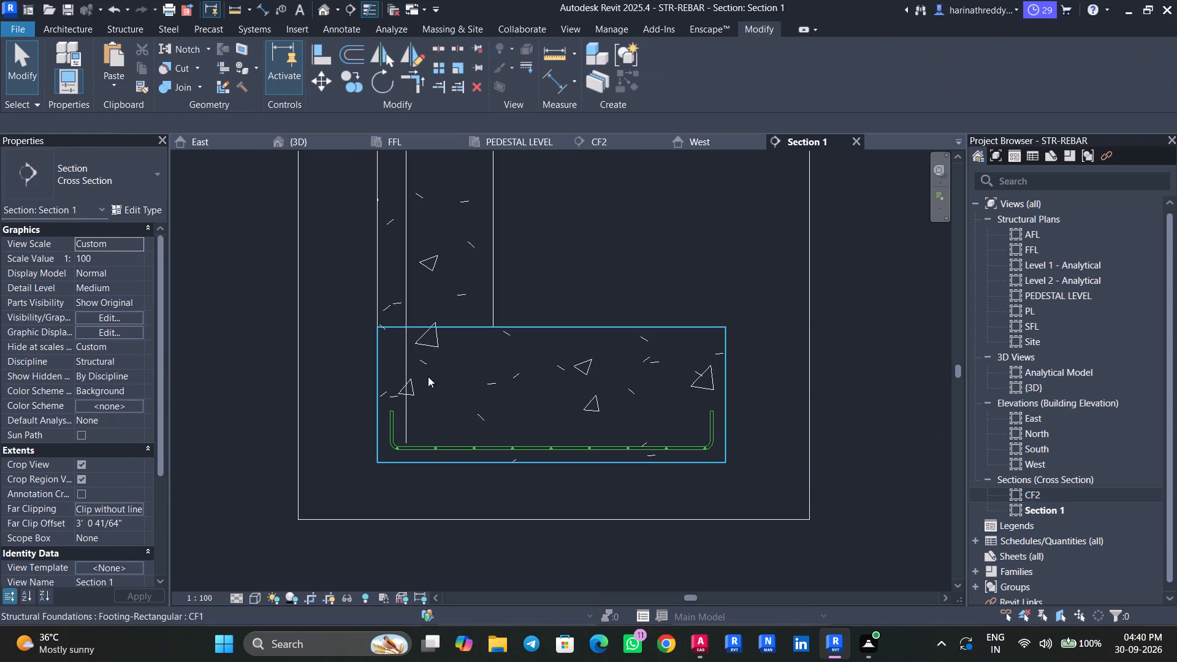
pyautogui.press('Escape')
# Study the typical corner footing section X2-X2 in AutoCAD for the pedestal and column reinforcement layout.
pyautogui.click(693, 636)
pyautogui.scroll(-2, 226, 373)
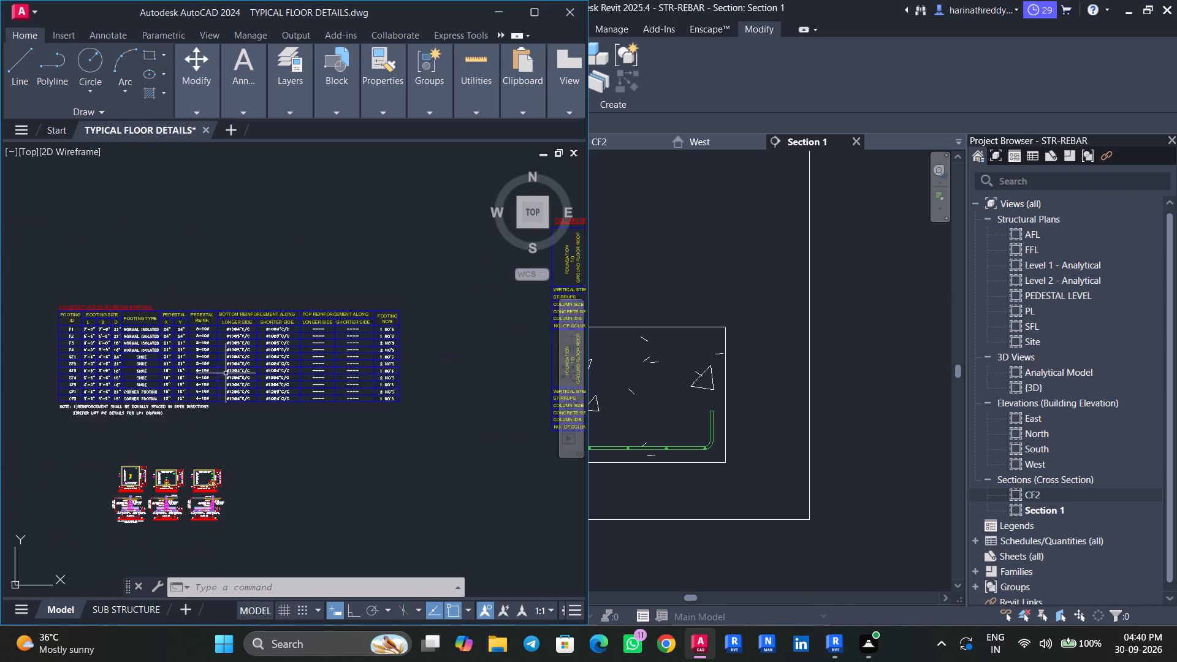
pyautogui.moveTo(216, 432); pyautogui.dragTo(314, 329, button='middle')
pyautogui.scroll(4, 268, 405)
pyautogui.moveTo(411, 423); pyautogui.dragTo(350, 430, button='middle')
pyautogui.moveTo(236, 347); pyautogui.dragTo(395, 390, button='middle')
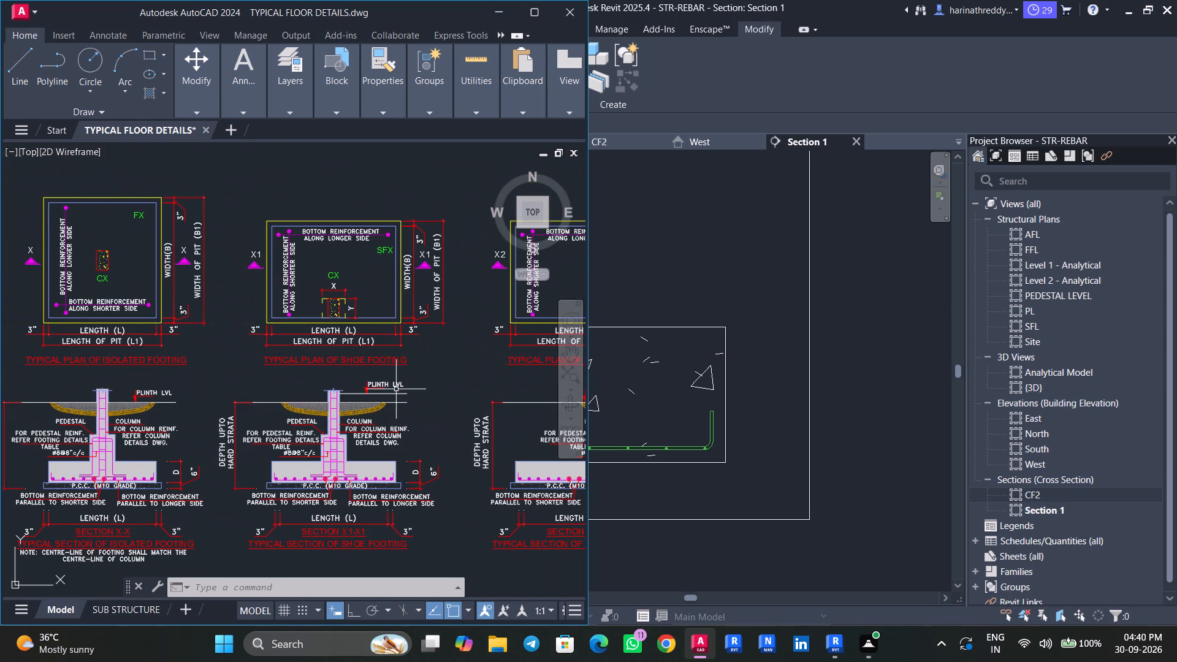
pyautogui.moveTo(463, 450); pyautogui.dragTo(351, 420, button='middle')
pyautogui.scroll(4, 510, 520)
pyautogui.moveTo(508, 517); pyautogui.dragTo(416, 517, button='middle')
pyautogui.scroll(-2, 415, 517)
pyautogui.moveTo(399, 486); pyautogui.dragTo(385, 531, button='middle')
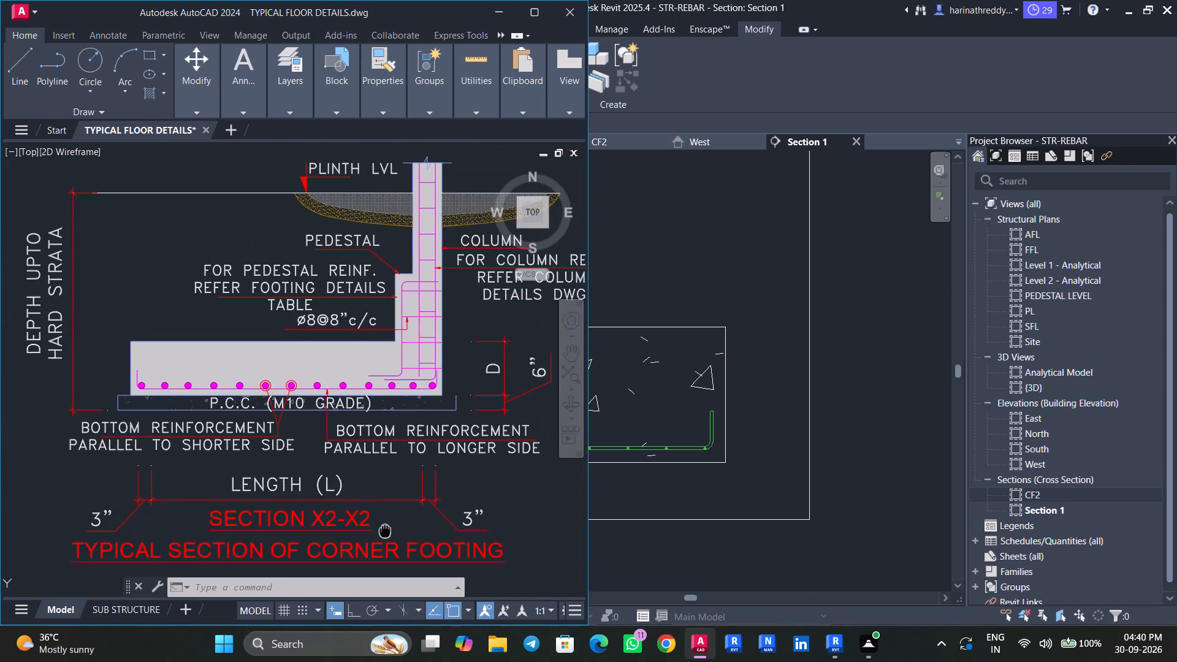
pyautogui.moveTo(385, 531); pyautogui.dragTo(383, 532, button='middle')
pyautogui.scroll(-2, 692, 497)
# Set the rebar cover of the CF1 pedestal to PEDESTAL <50 mm>.
pyautogui.moveTo(684, 511); pyautogui.dragTo(914, 517, button='middle')
pyautogui.scroll(1, 750, 503)
pyautogui.scroll(-2, 750, 503)
pyautogui.moveTo(701, 531); pyautogui.dragTo(823, 543, button='middle')
pyautogui.scroll(3, 663, 420)
pyautogui.moveTo(659, 402); pyautogui.dragTo(677, 528, button='middle')
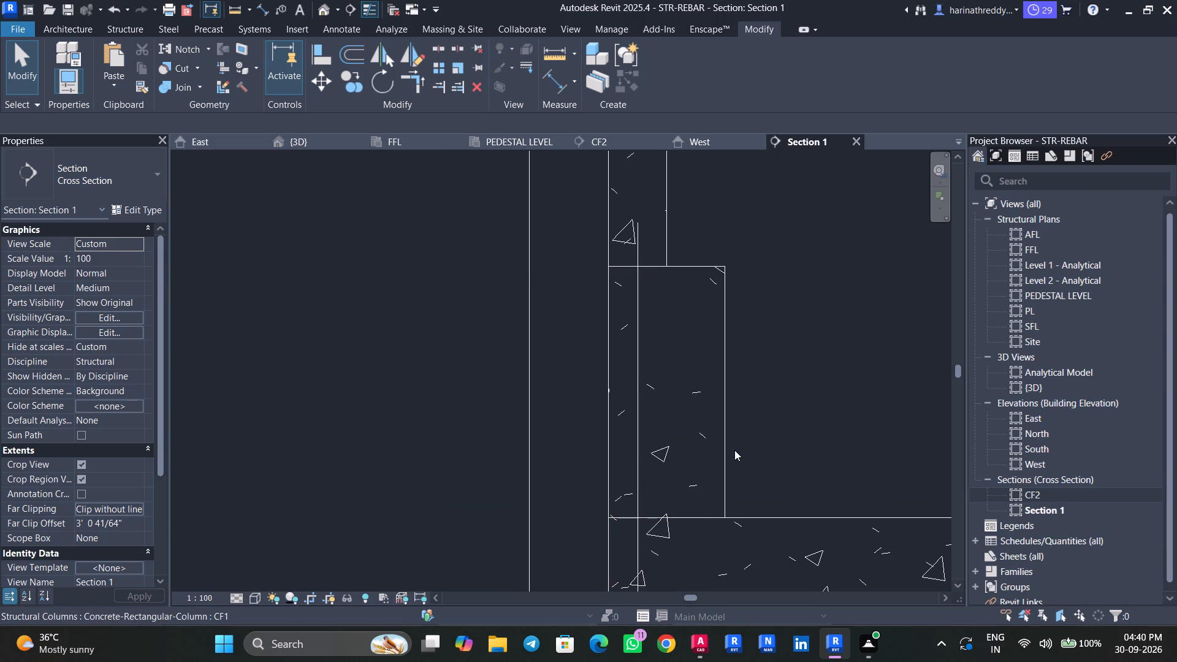
pyautogui.click(726, 447)
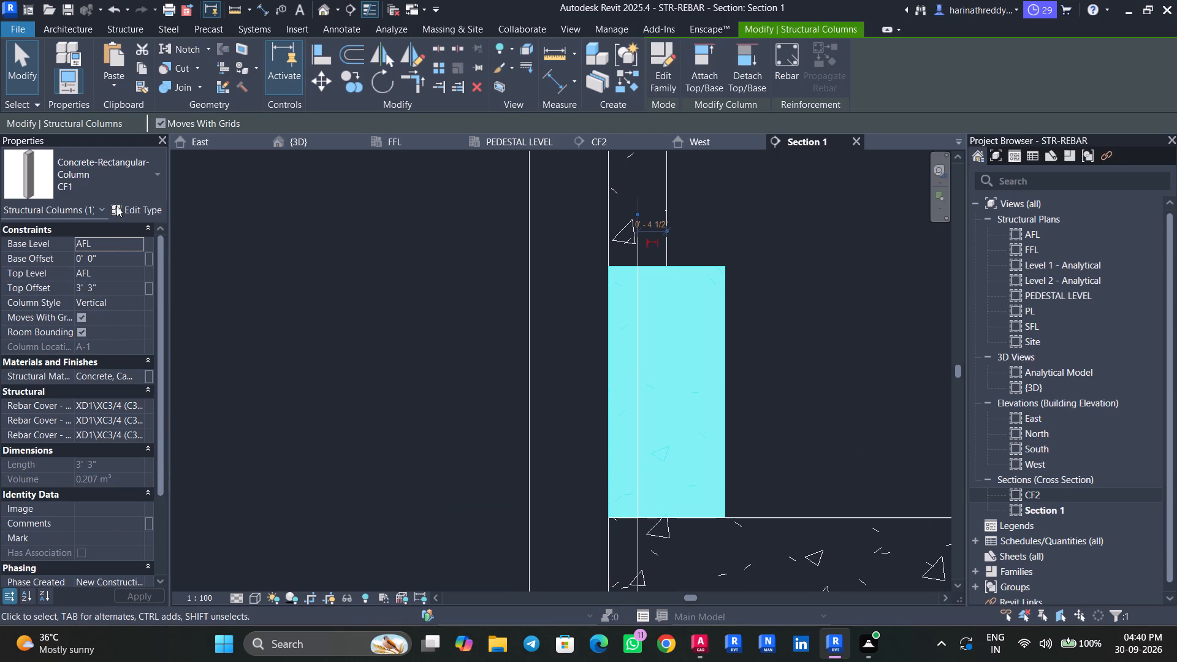
pyautogui.click(126, 35)
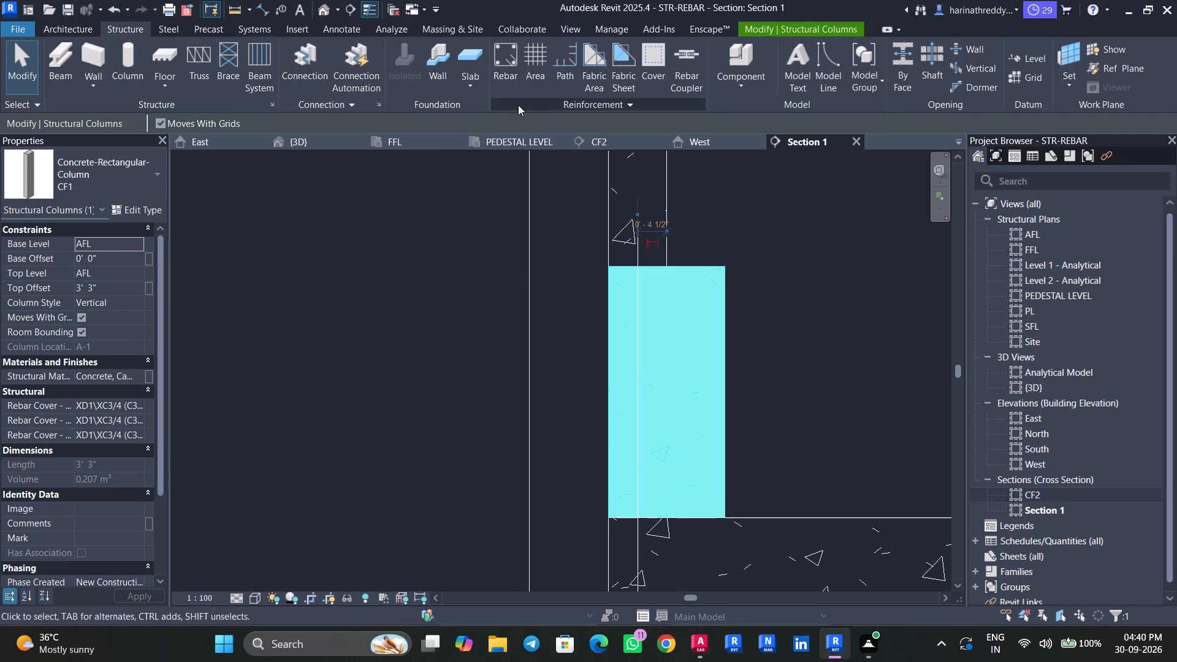
pyautogui.click(649, 83)
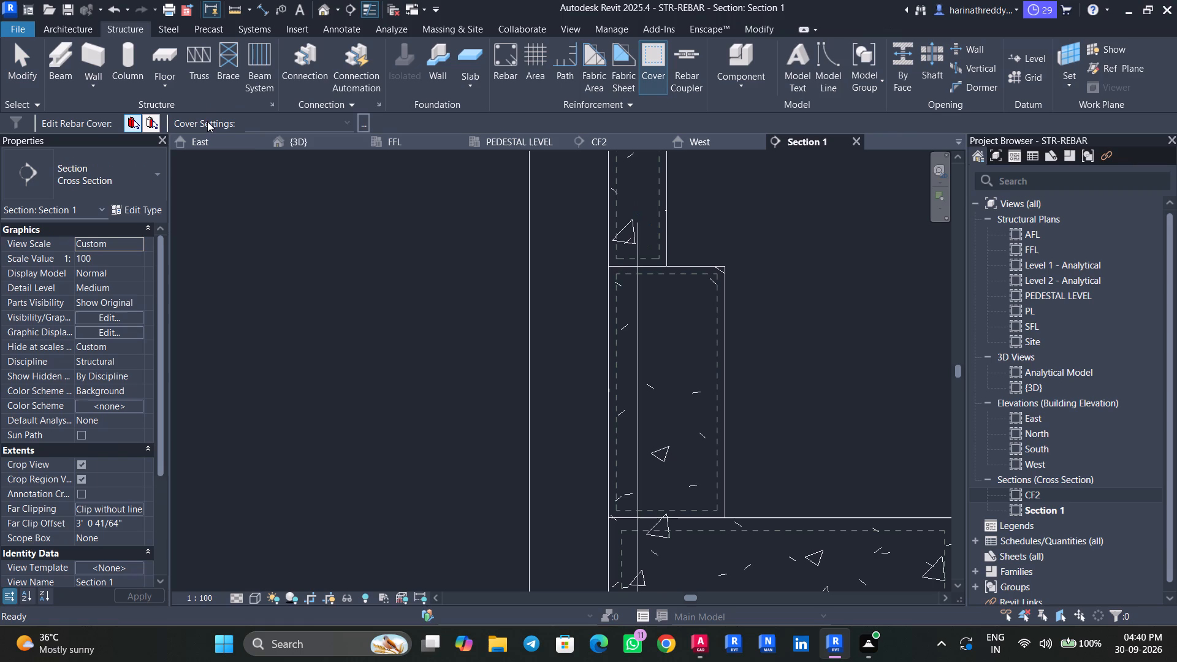
pyautogui.click(627, 319)
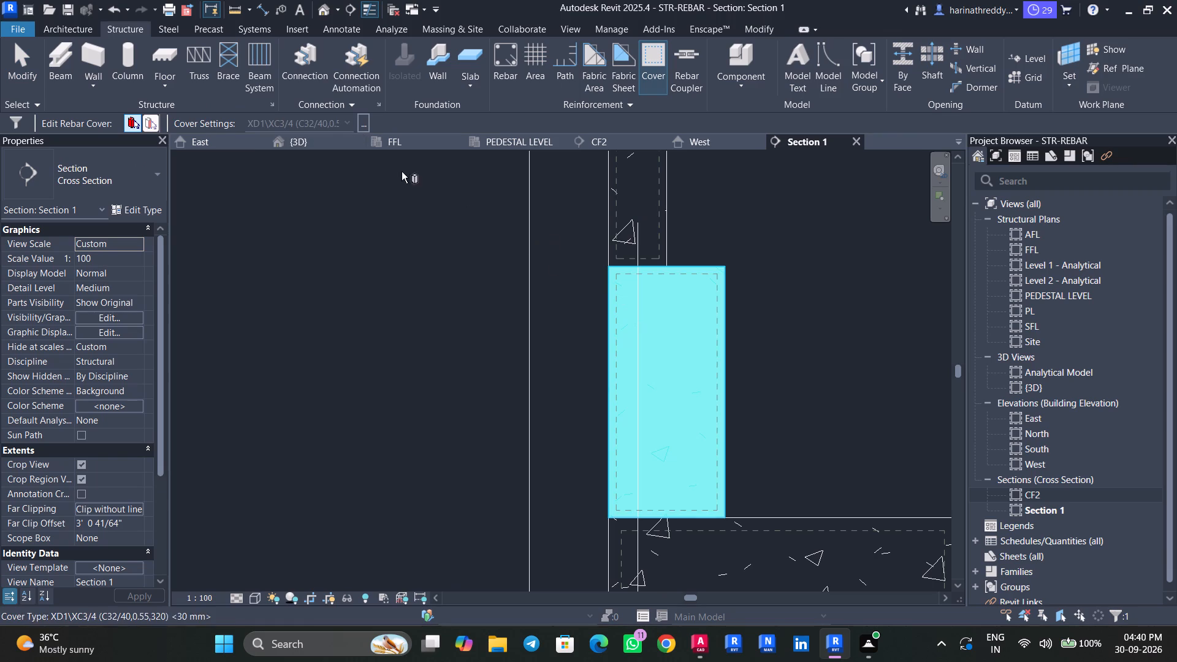
pyautogui.click(349, 121)
pyautogui.scroll(12, 279, 207)
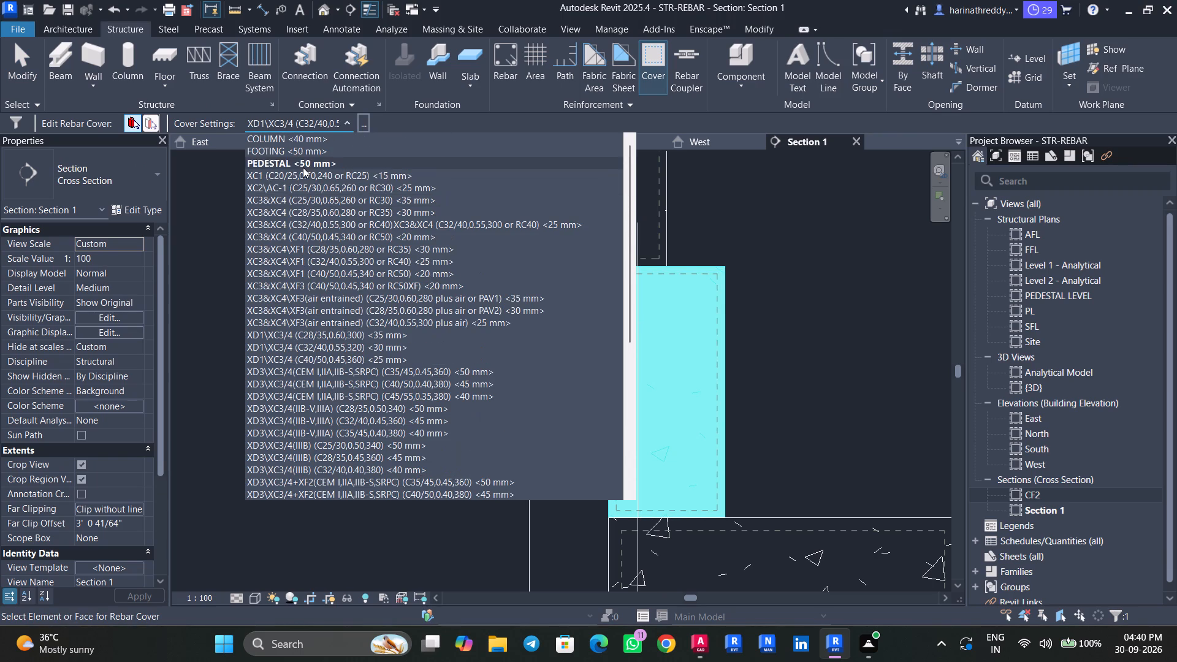
pyautogui.click(305, 162)
pyautogui.press('Escape')
pyautogui.press('Escape')
pyautogui.press('Escape')
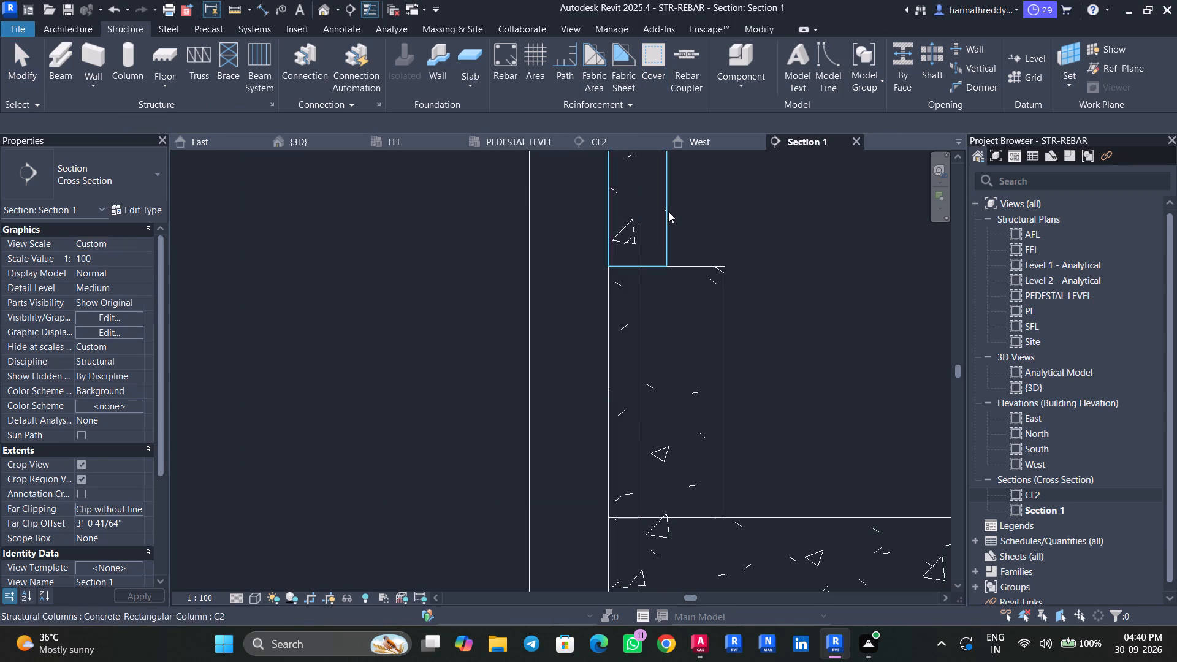
pyautogui.press('Escape')
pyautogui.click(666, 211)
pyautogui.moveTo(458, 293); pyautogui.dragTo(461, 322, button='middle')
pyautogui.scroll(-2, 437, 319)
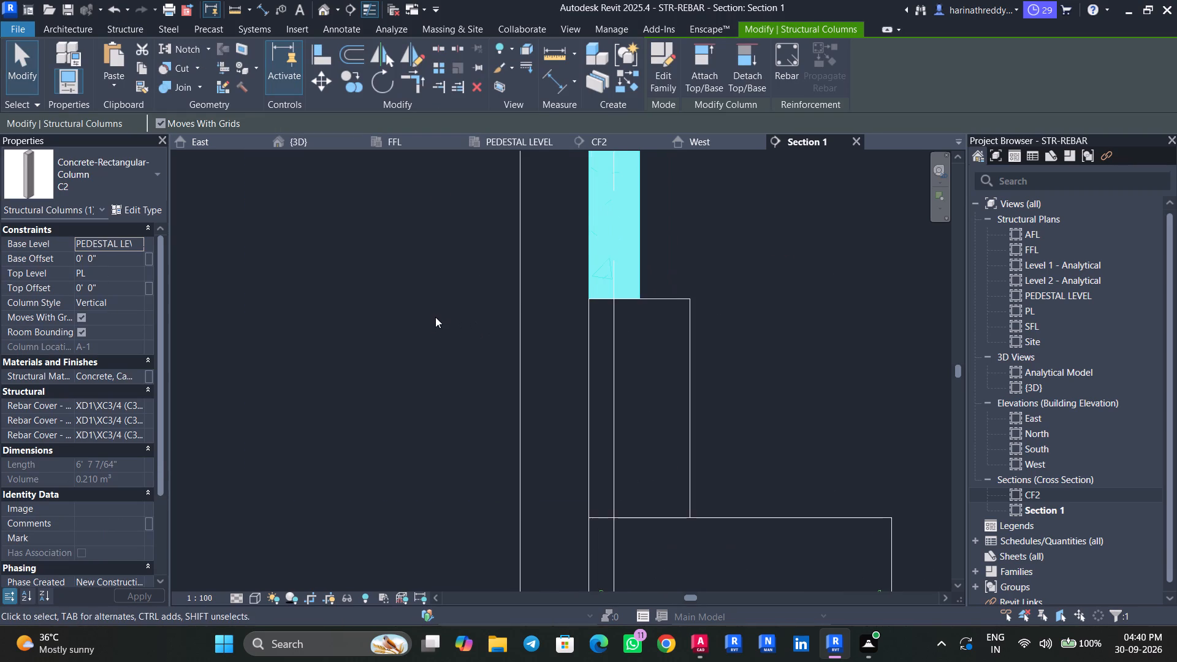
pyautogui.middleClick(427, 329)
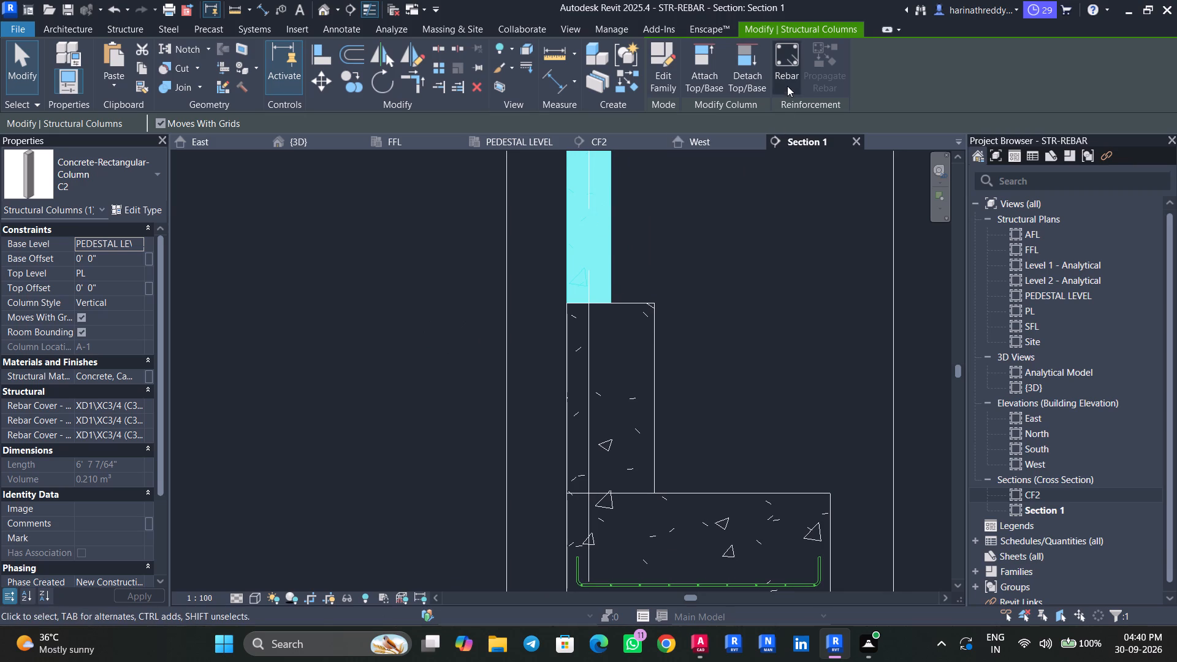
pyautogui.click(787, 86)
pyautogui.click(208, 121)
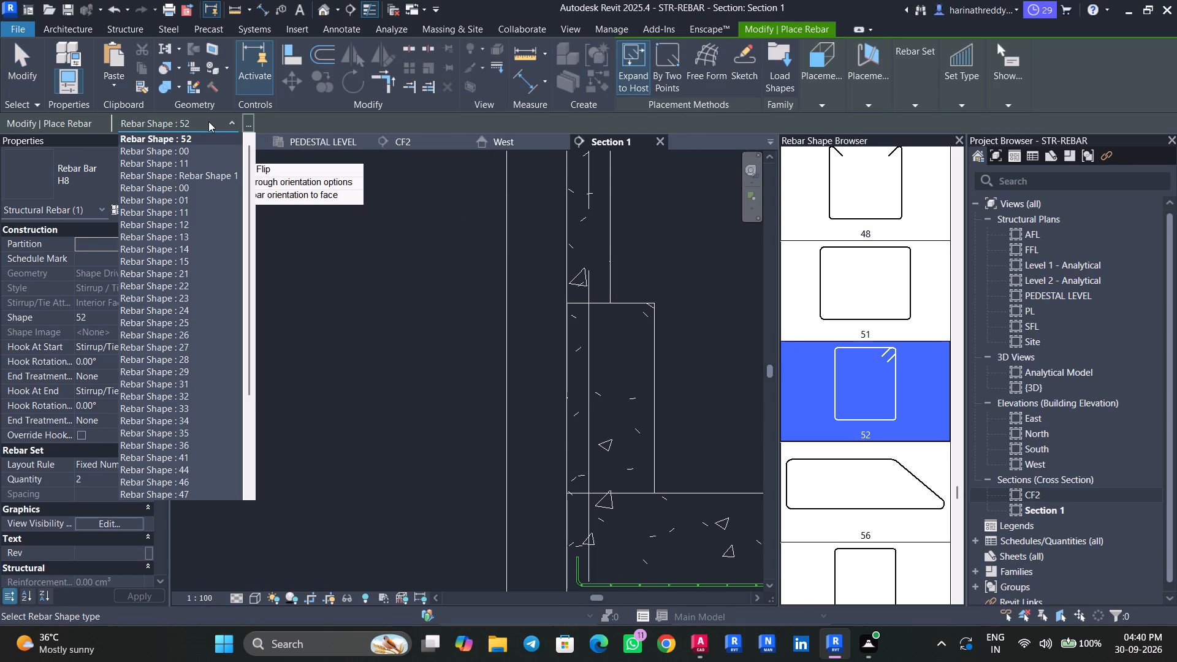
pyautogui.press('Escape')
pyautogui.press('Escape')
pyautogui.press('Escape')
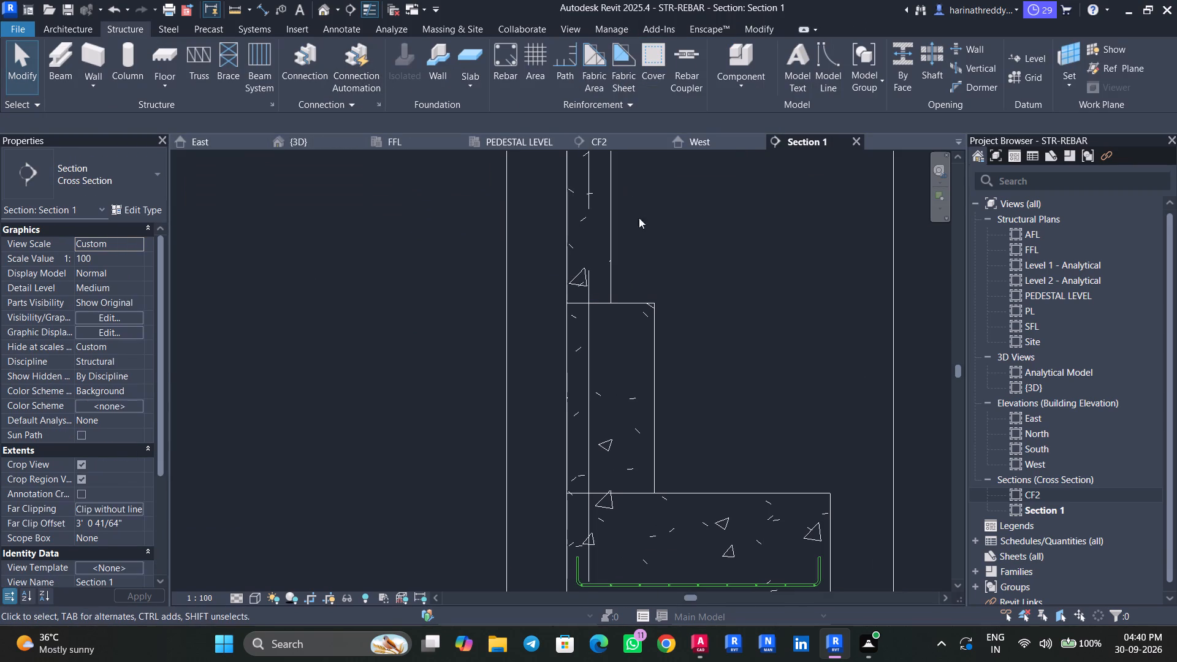
# Change the rebar cover setting of the C2 column above the CF1 pedestal.
pyautogui.click(649, 80)
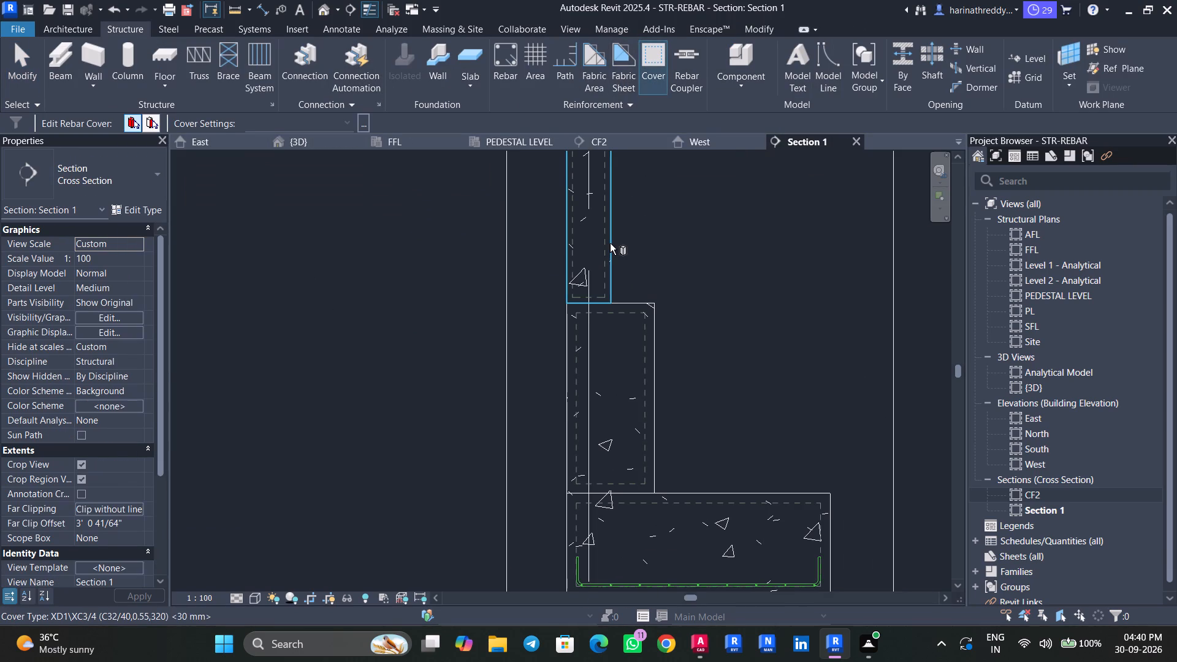
pyautogui.click(610, 243)
pyautogui.click(274, 118)
pyautogui.scroll(10, 251, 215)
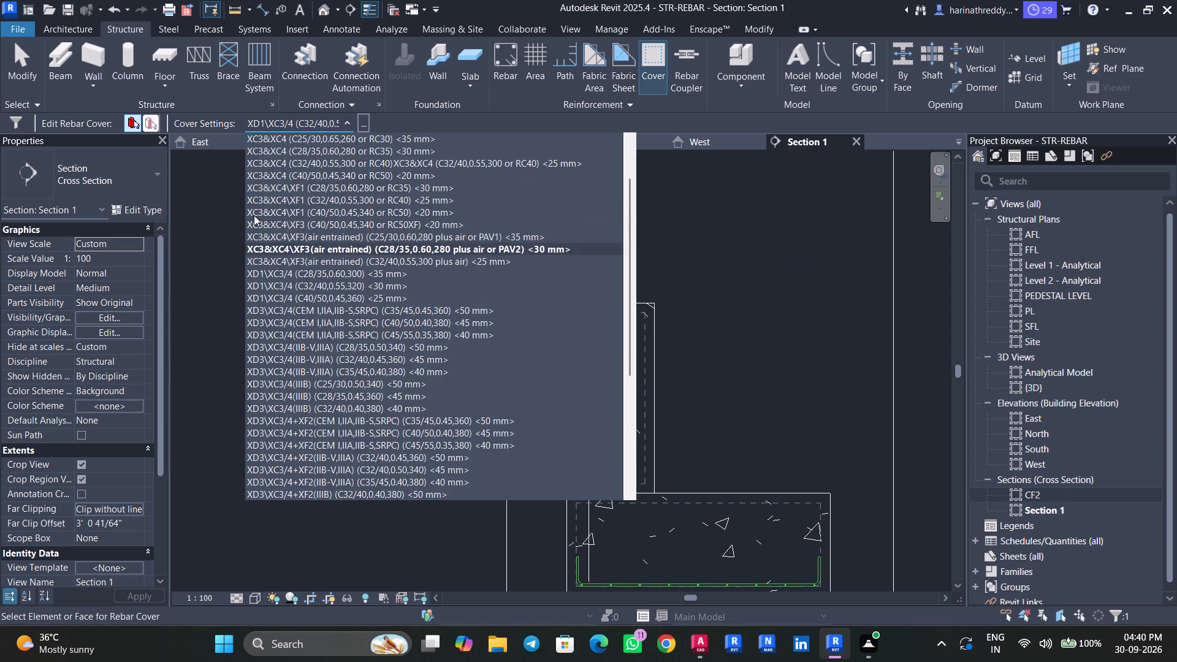
pyautogui.scroll(5, 254, 215)
pyautogui.click(290, 138)
pyautogui.press('Escape')
pyautogui.press('Escape')
pyautogui.press('Escape')
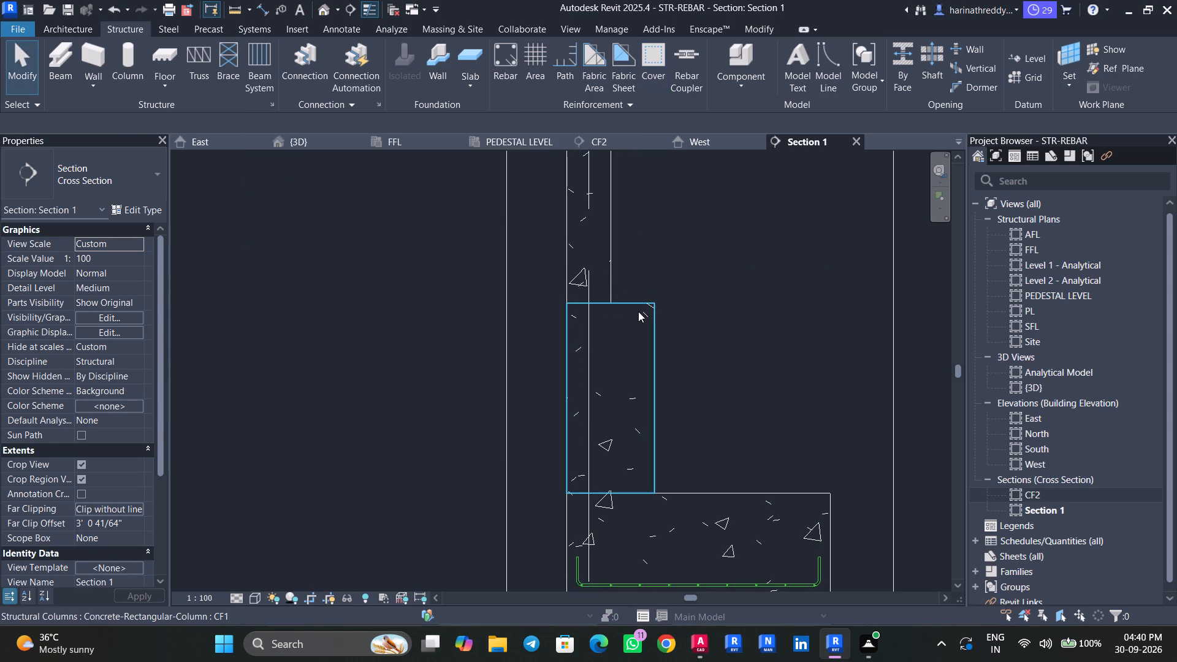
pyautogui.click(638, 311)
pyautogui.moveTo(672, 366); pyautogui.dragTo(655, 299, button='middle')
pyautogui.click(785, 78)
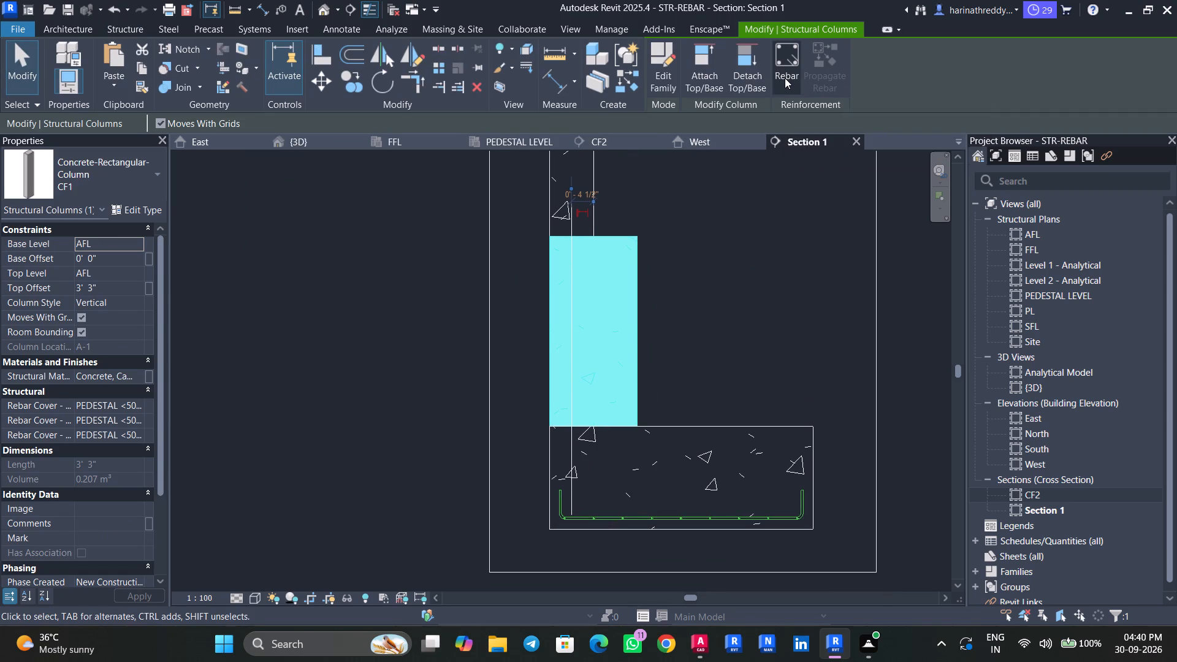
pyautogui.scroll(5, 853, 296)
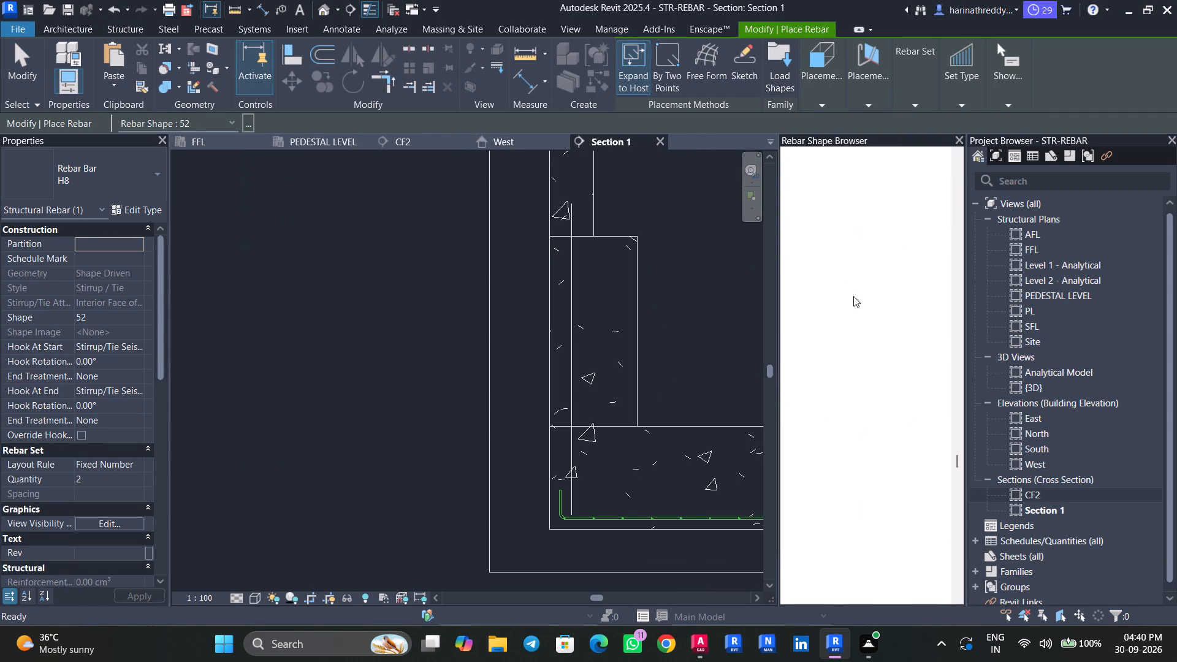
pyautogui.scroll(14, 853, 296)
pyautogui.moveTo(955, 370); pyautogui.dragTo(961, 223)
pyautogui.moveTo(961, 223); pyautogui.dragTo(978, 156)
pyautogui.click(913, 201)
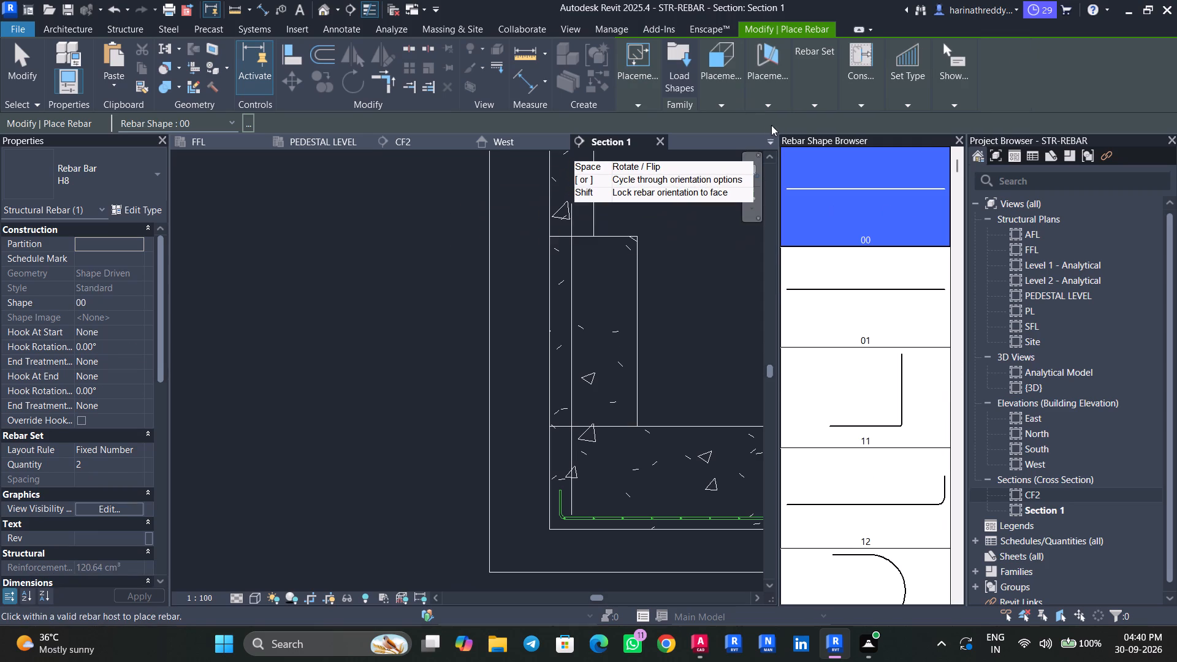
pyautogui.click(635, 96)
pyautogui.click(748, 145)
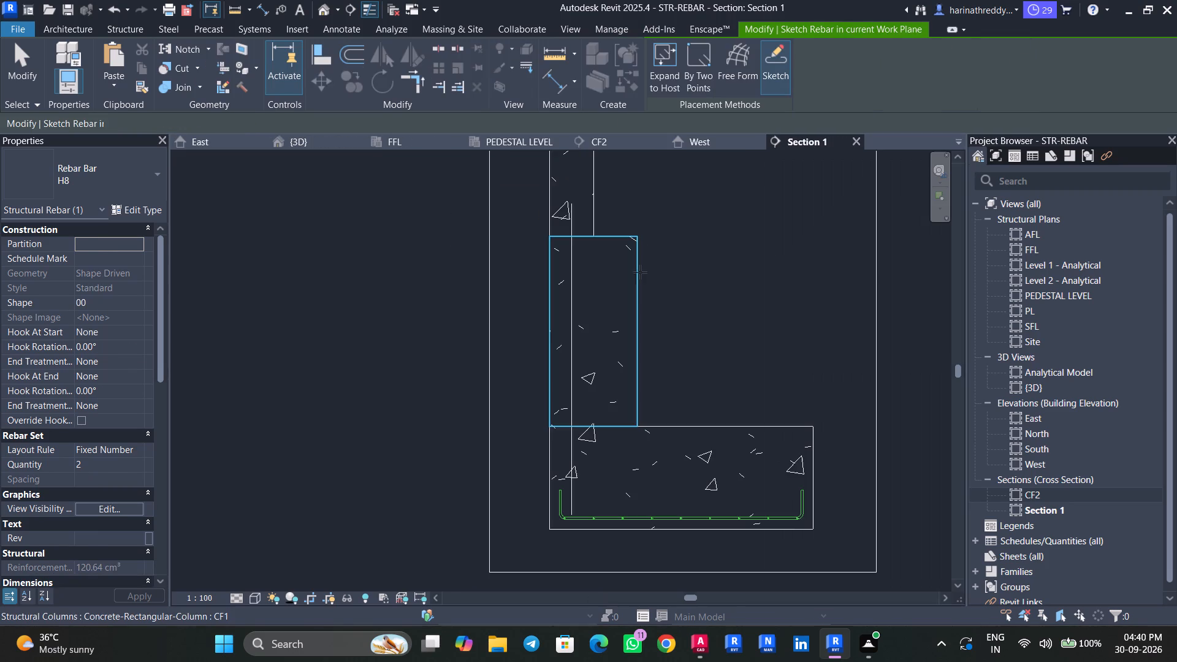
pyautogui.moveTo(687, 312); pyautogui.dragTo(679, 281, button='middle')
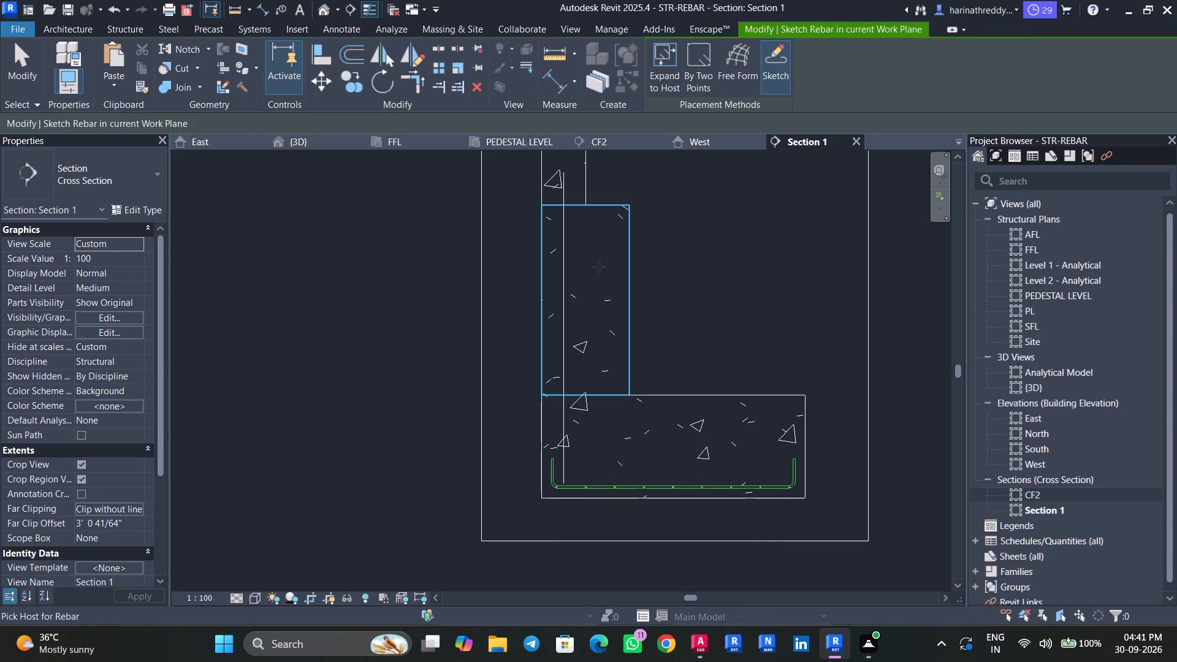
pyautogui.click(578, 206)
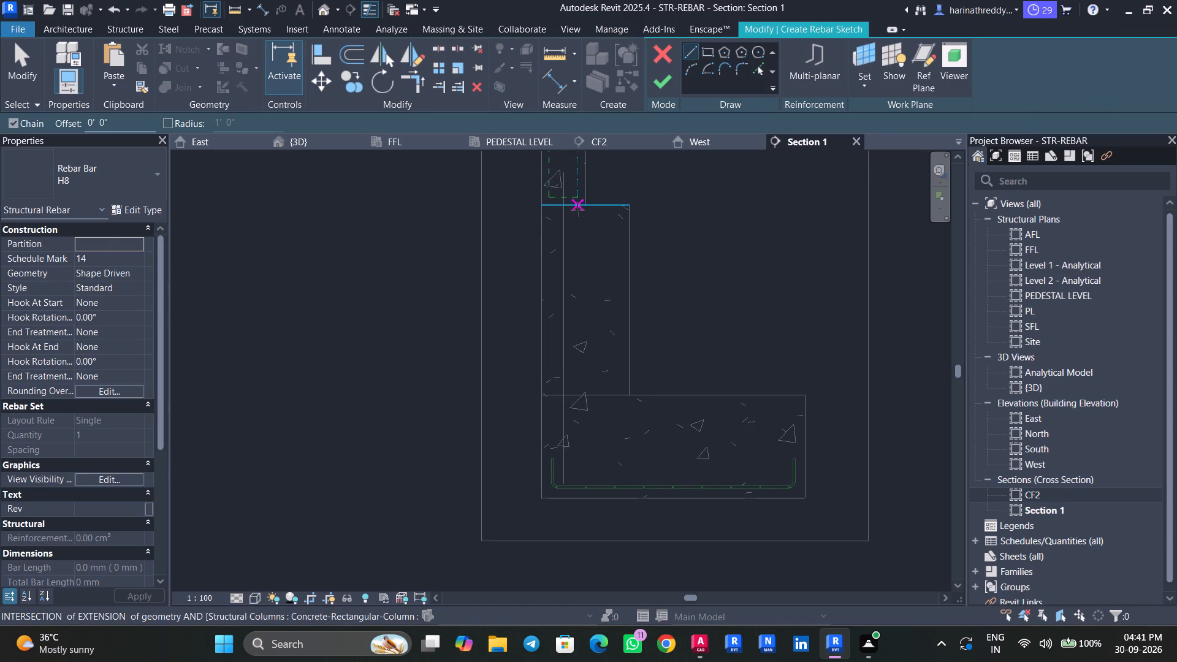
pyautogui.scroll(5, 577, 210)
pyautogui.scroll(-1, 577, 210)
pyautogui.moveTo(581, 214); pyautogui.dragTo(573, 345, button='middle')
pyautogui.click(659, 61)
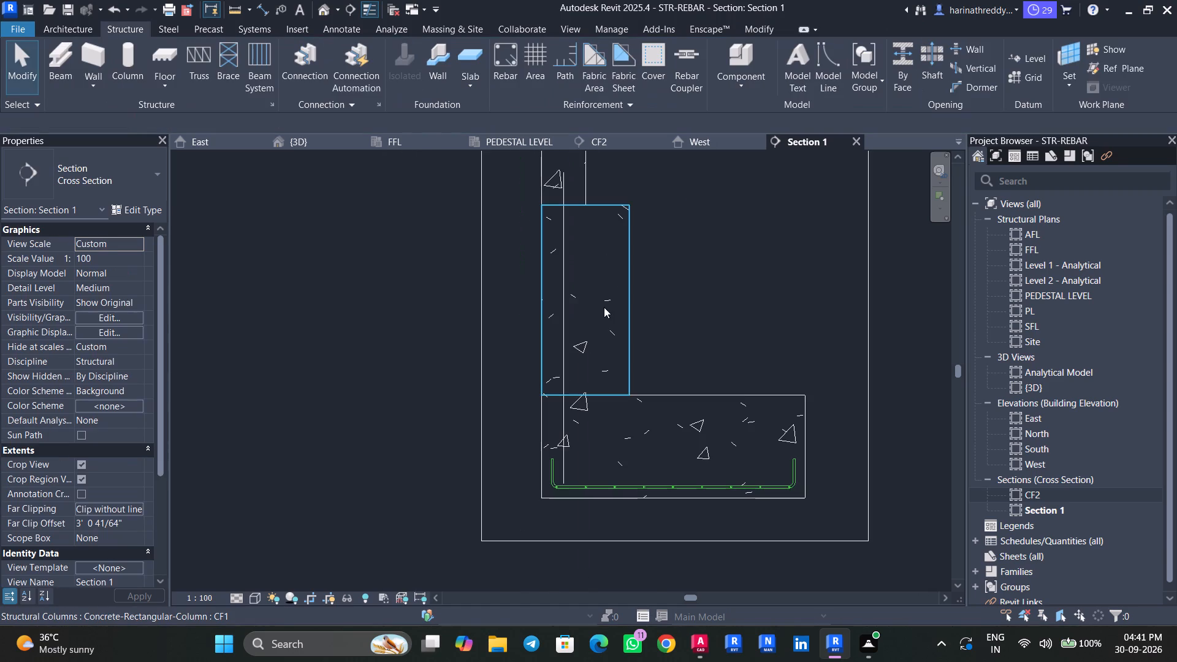
# Start a sketched rebar in the section view with the CF1 pedestal as its host.
pyautogui.click(605, 297)
pyautogui.click(790, 68)
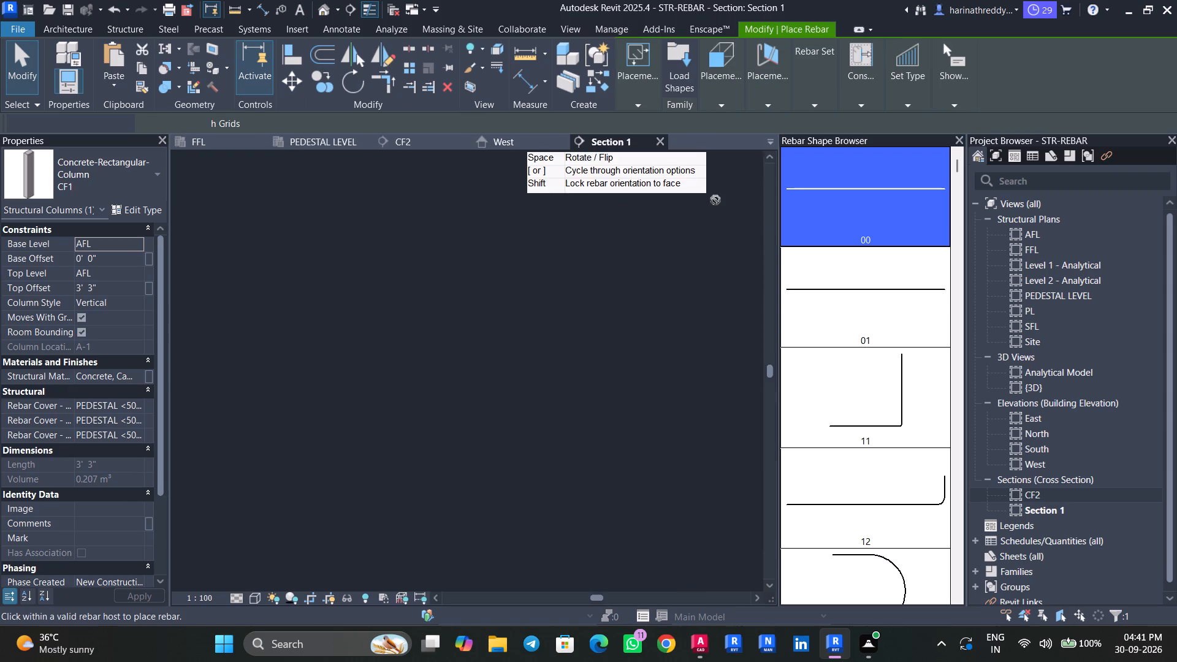
pyautogui.click(642, 102)
pyautogui.click(739, 161)
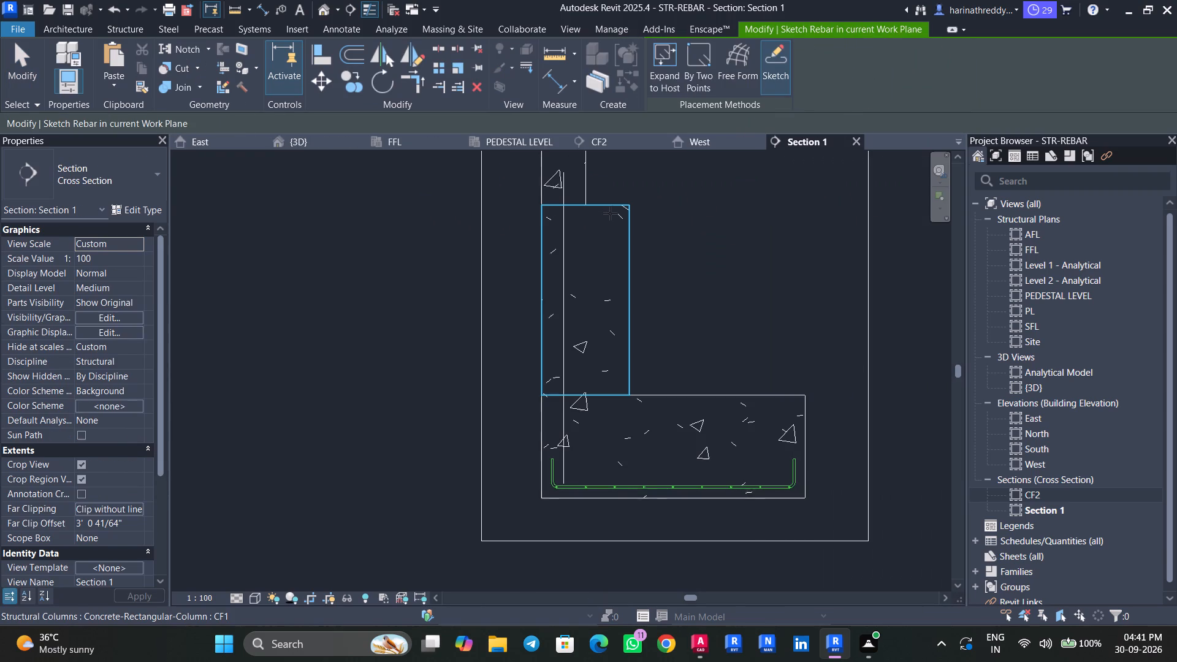
pyautogui.click(616, 210)
pyautogui.scroll(9, 603, 215)
pyautogui.moveTo(573, 227); pyautogui.dragTo(555, 287, button='middle')
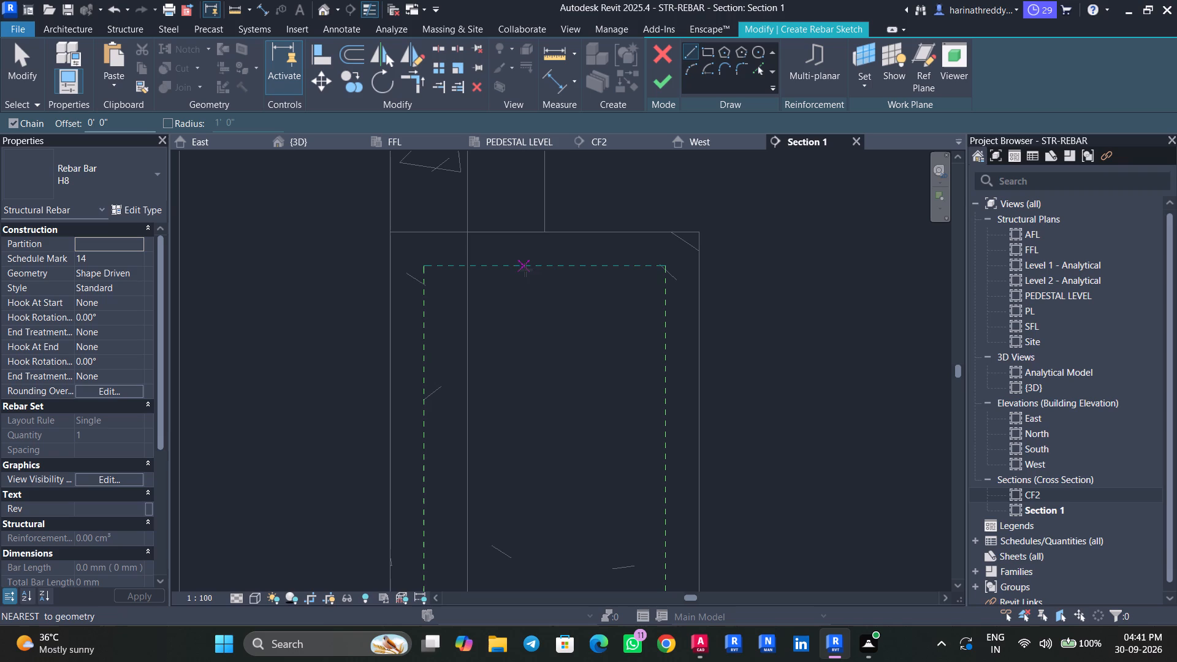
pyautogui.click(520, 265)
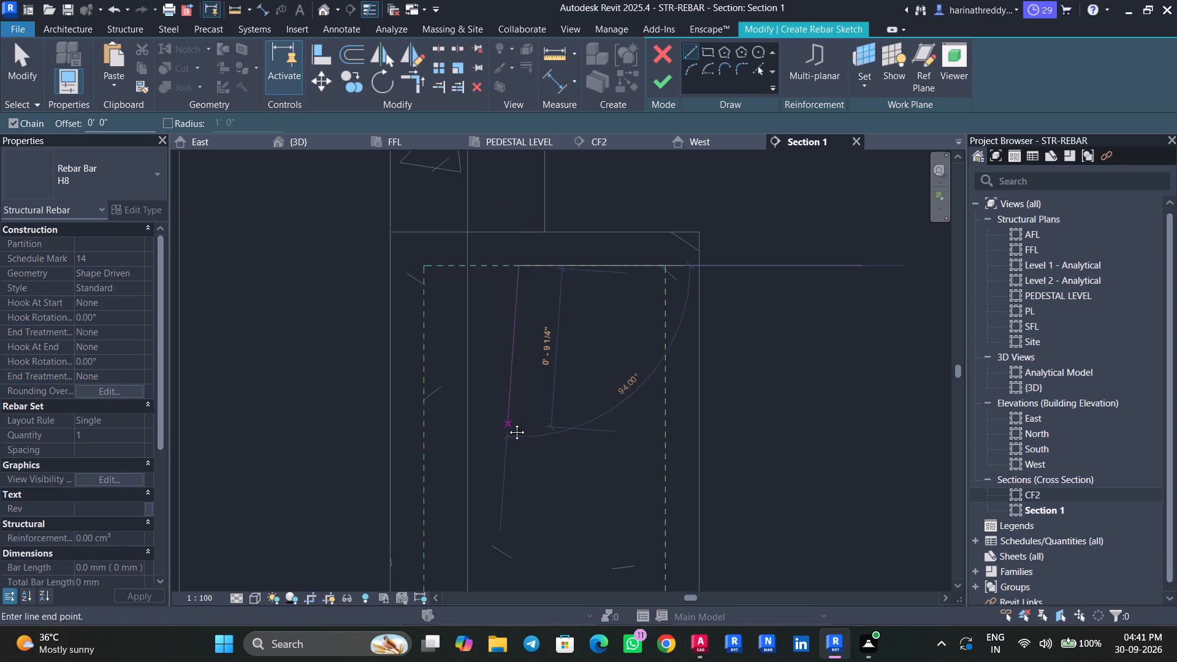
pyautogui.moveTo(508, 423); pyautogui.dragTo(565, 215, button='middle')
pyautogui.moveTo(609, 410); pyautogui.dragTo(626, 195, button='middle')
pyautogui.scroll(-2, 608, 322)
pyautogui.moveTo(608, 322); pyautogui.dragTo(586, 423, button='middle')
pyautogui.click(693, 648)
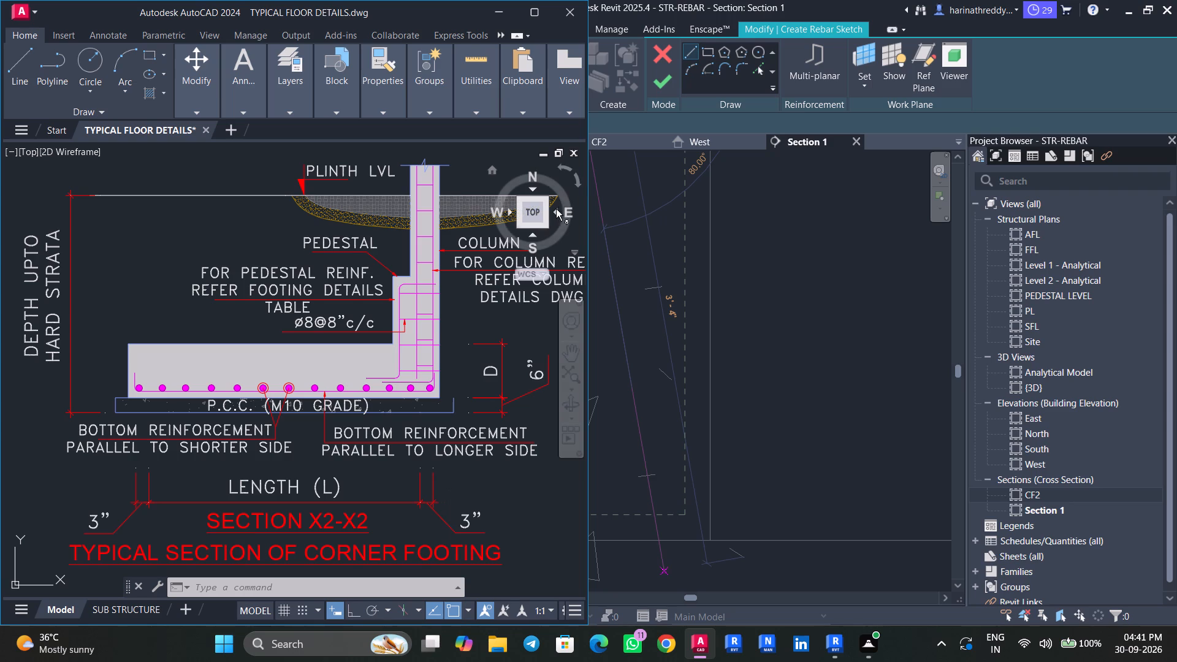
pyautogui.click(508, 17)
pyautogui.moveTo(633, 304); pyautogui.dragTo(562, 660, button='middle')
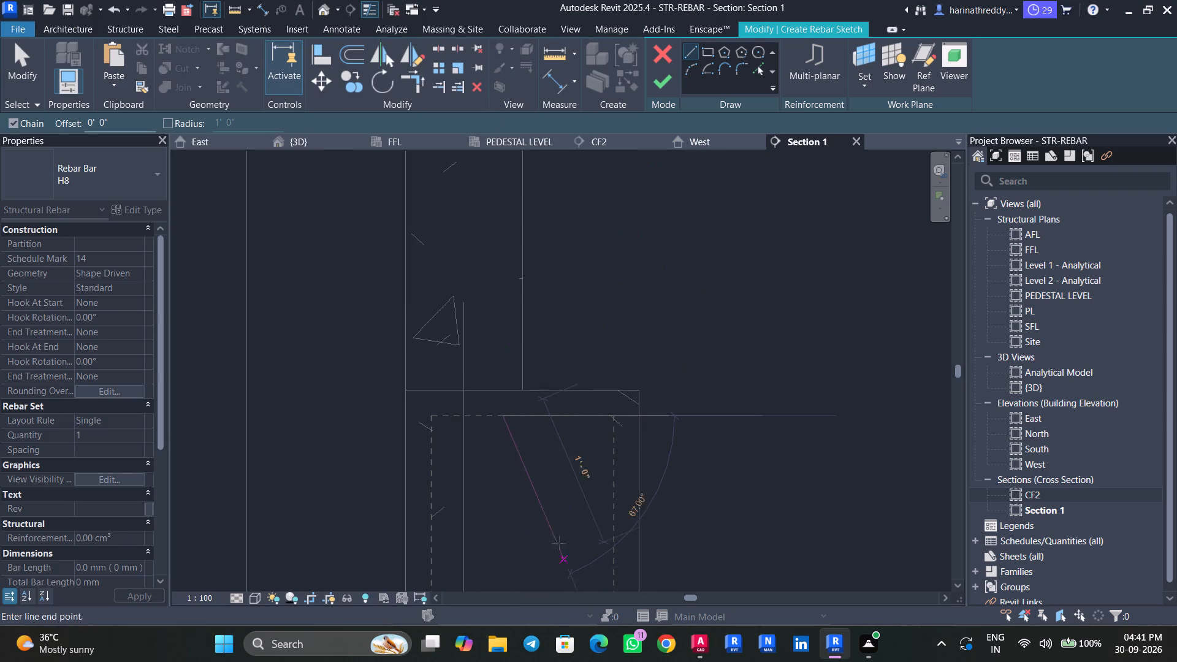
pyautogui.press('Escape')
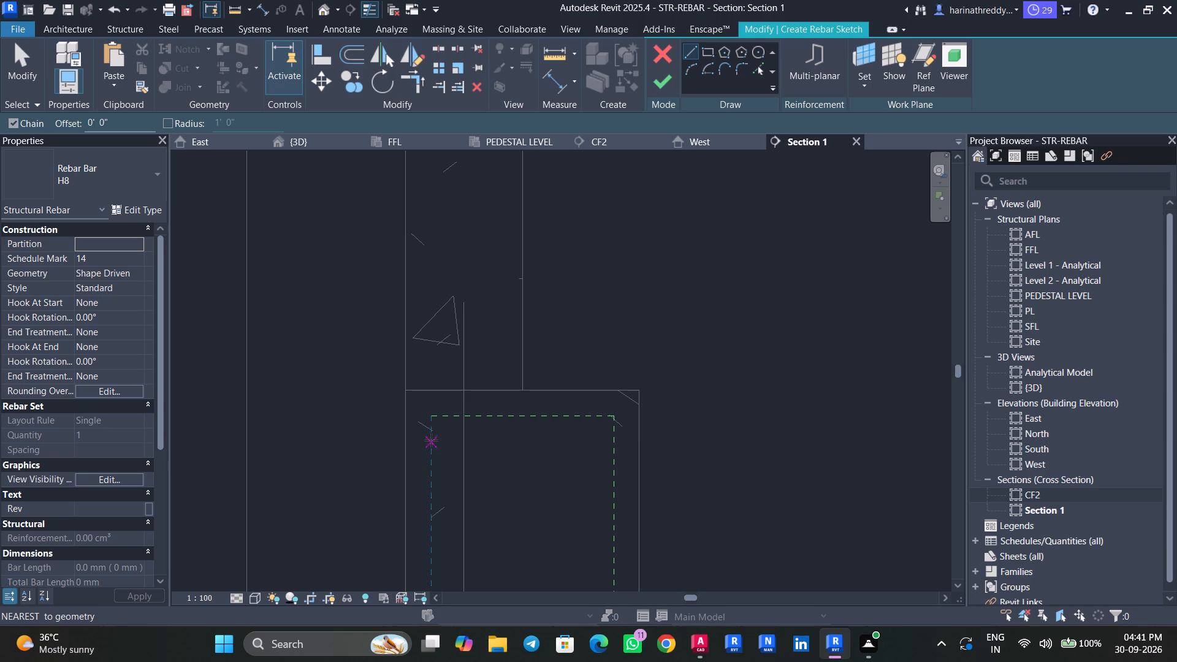
# Sketch the pedestal bar with a top leg about 305 mm, a vertical about 1335 mm into the footing and a 2' bottom leg.
pyautogui.click(431, 439)
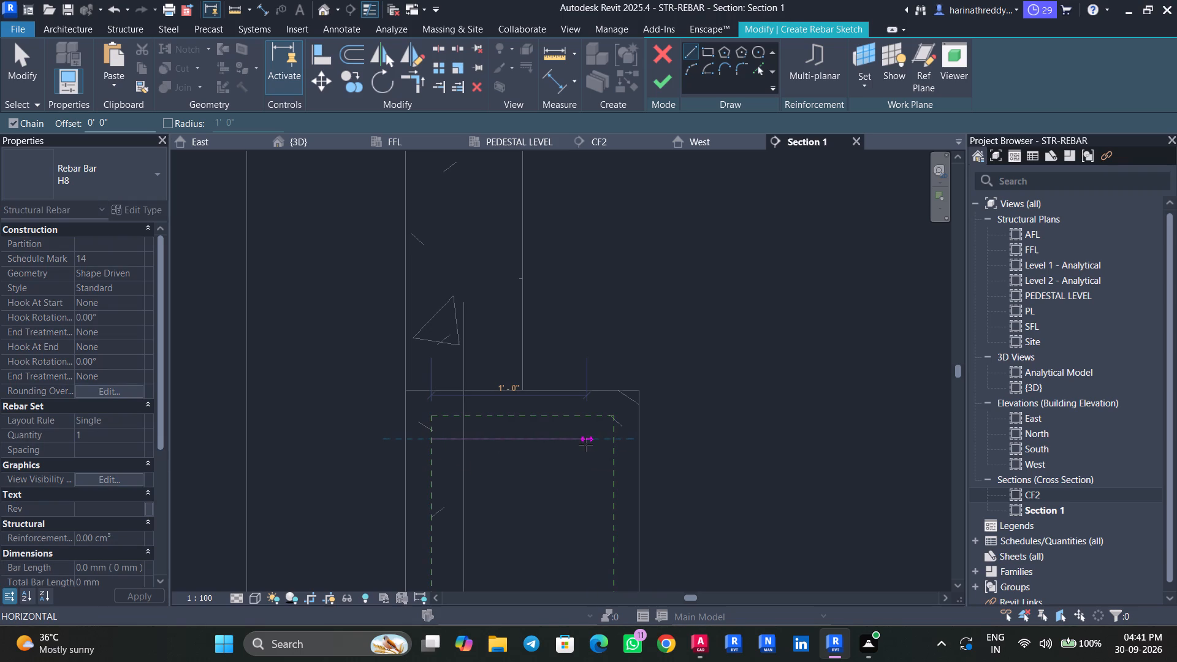
pyautogui.click(585, 444)
pyautogui.moveTo(584, 519); pyautogui.dragTo(584, 367, button='middle')
pyautogui.moveTo(574, 478); pyautogui.dragTo(578, 368, button='middle')
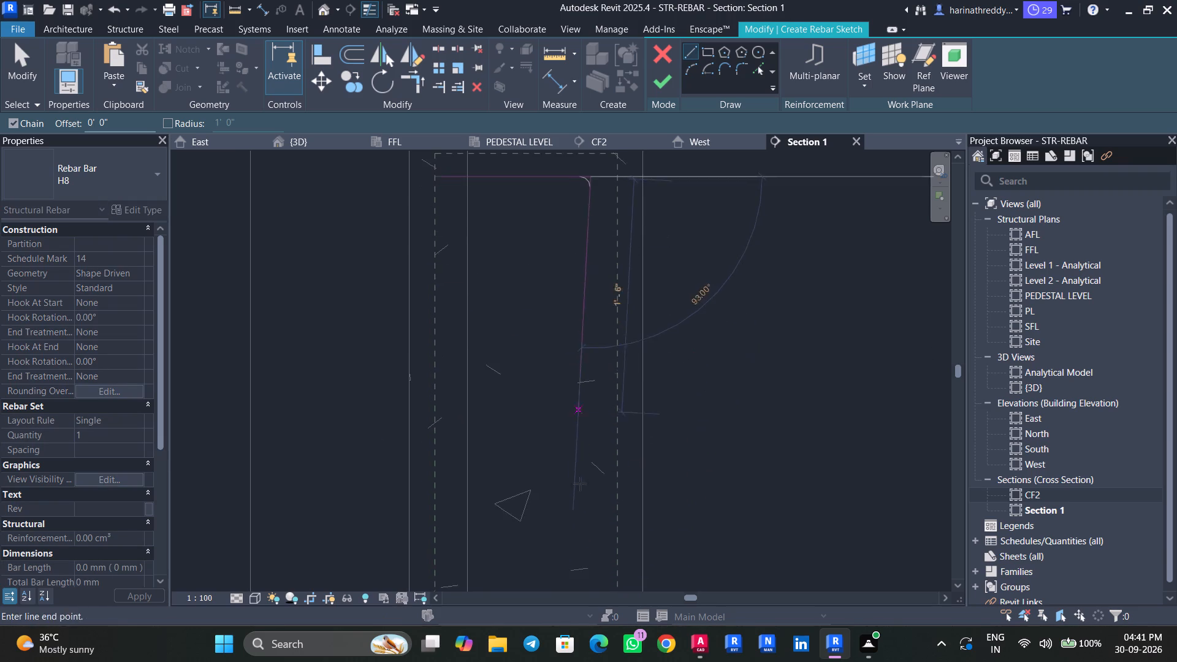
pyautogui.moveTo(582, 490); pyautogui.dragTo(578, 327, button='middle')
pyautogui.moveTo(586, 459); pyautogui.dragTo(580, 364, button='middle')
pyautogui.scroll(1, 580, 364)
pyautogui.moveTo(596, 465); pyautogui.dragTo(581, 344, button='middle')
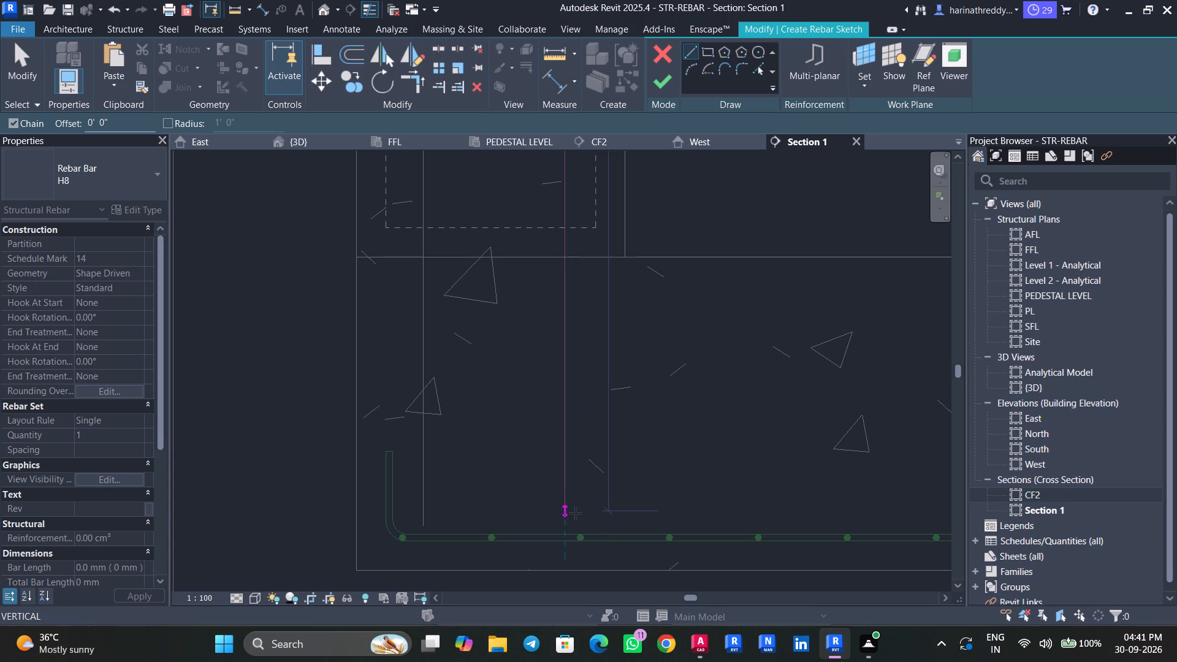
pyautogui.click(572, 512)
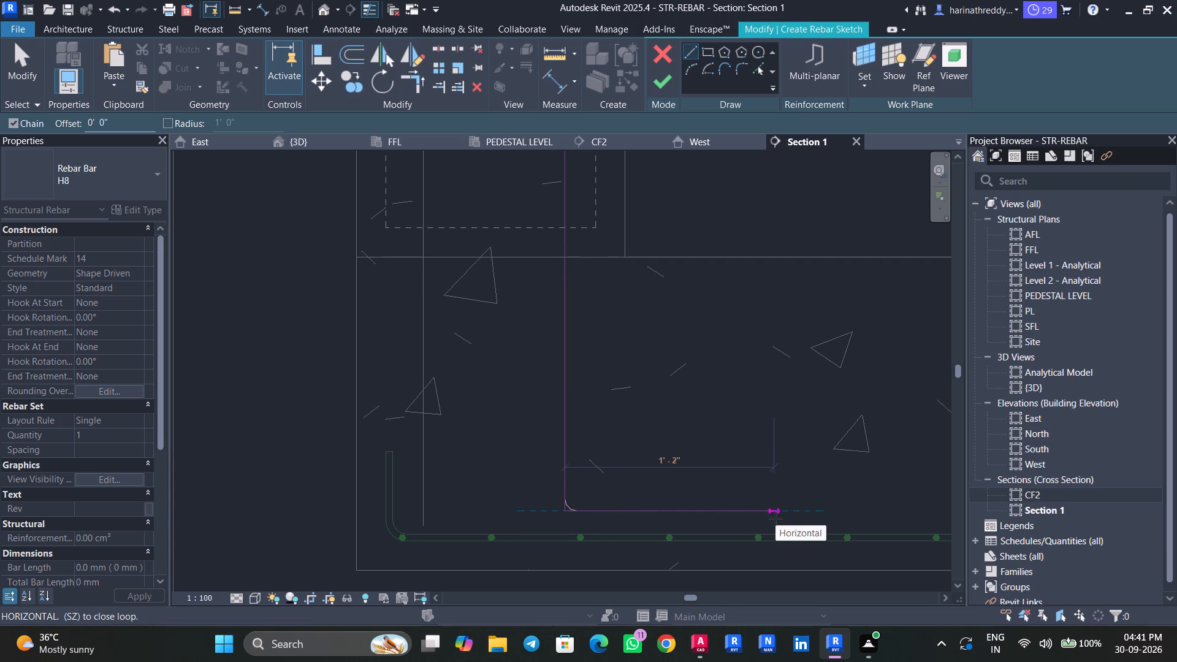
pyautogui.write("2'")
pyautogui.press('Return')
pyautogui.press('Escape')
pyautogui.press('Escape')
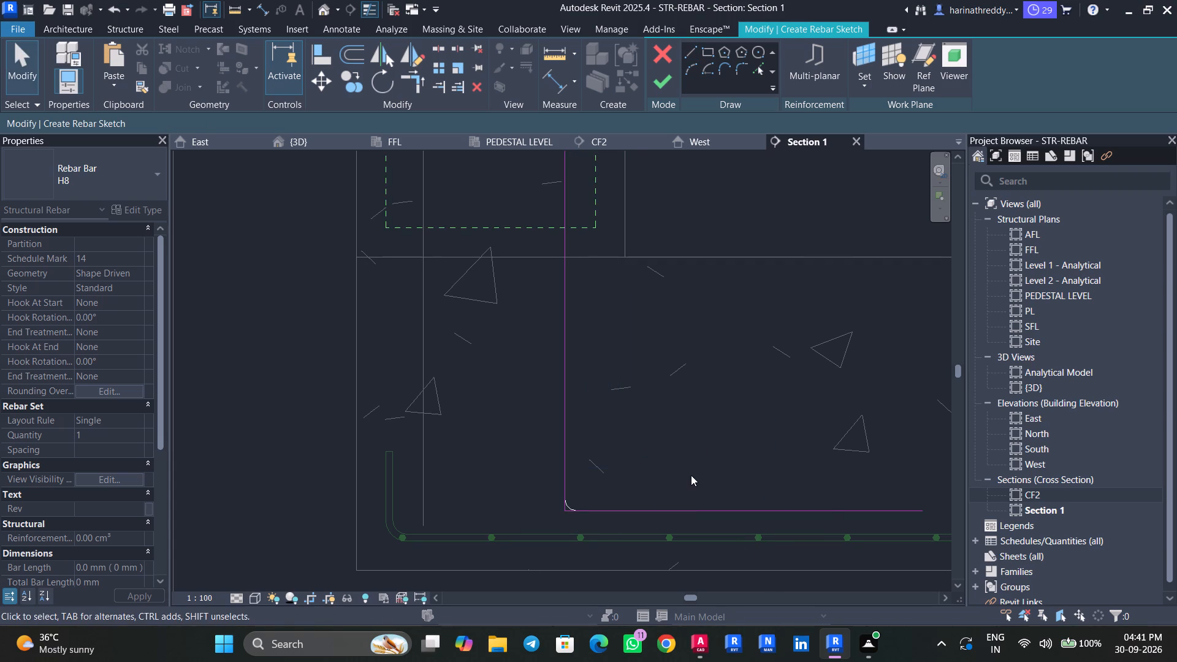
pyautogui.scroll(-4, 691, 475)
pyautogui.moveTo(684, 466); pyautogui.dragTo(671, 519, button='middle')
pyautogui.scroll(-2, 669, 512)
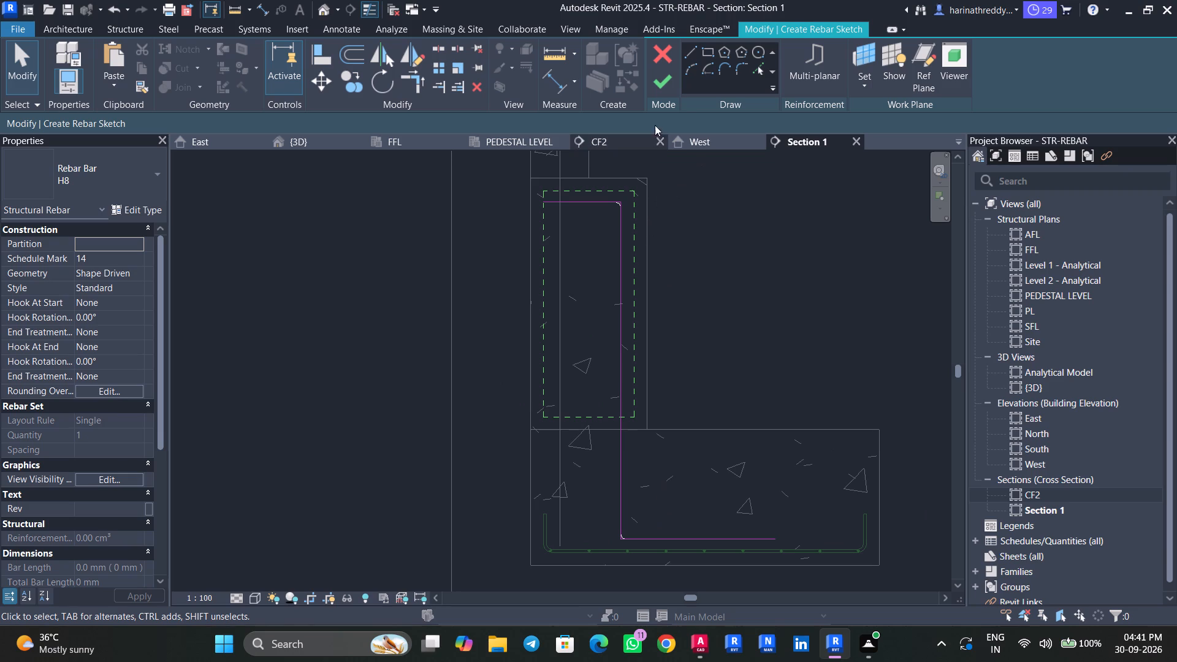
pyautogui.click(664, 79)
pyautogui.press('Escape')
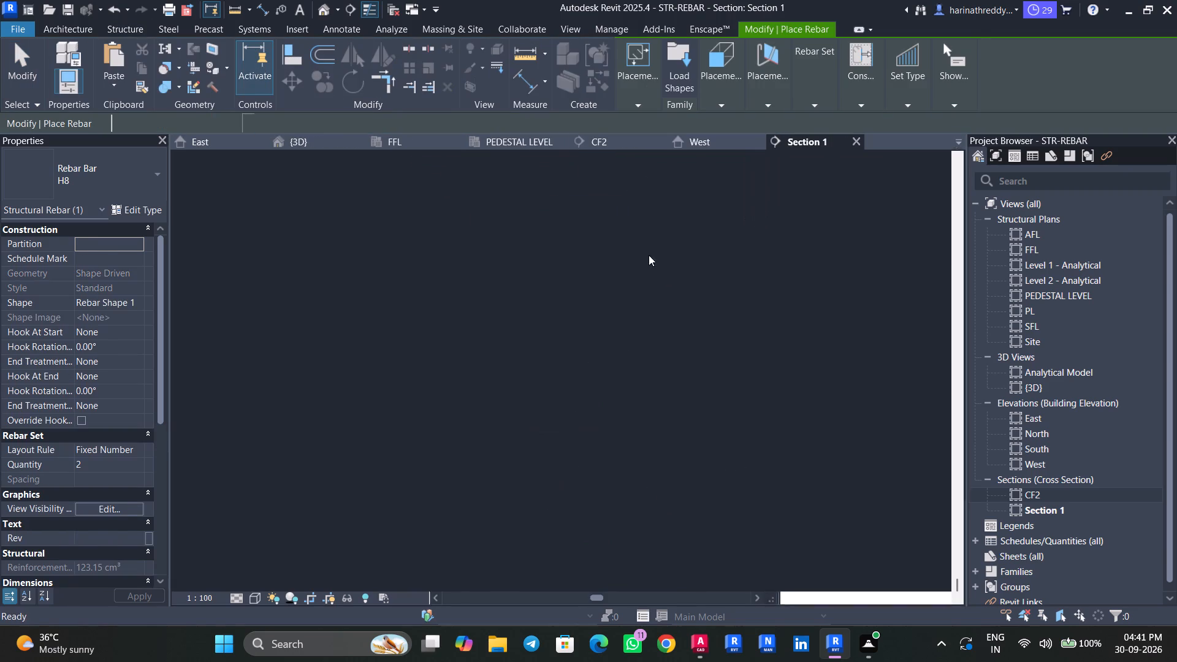
pyautogui.press('Escape')
# Switch to the AutoCAD typical floor details and check the corner footing section and the CF1 pedestal reinforcement in the footing table.
pyautogui.click(603, 201)
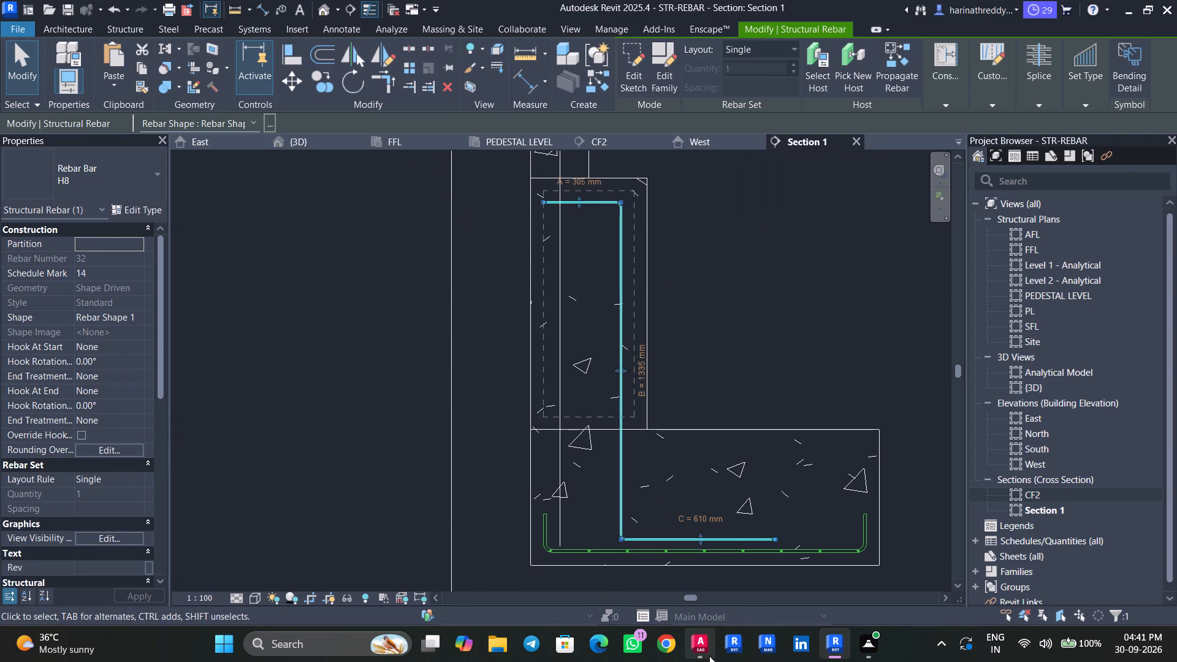
pyautogui.click(706, 651)
pyautogui.scroll(3, 427, 303)
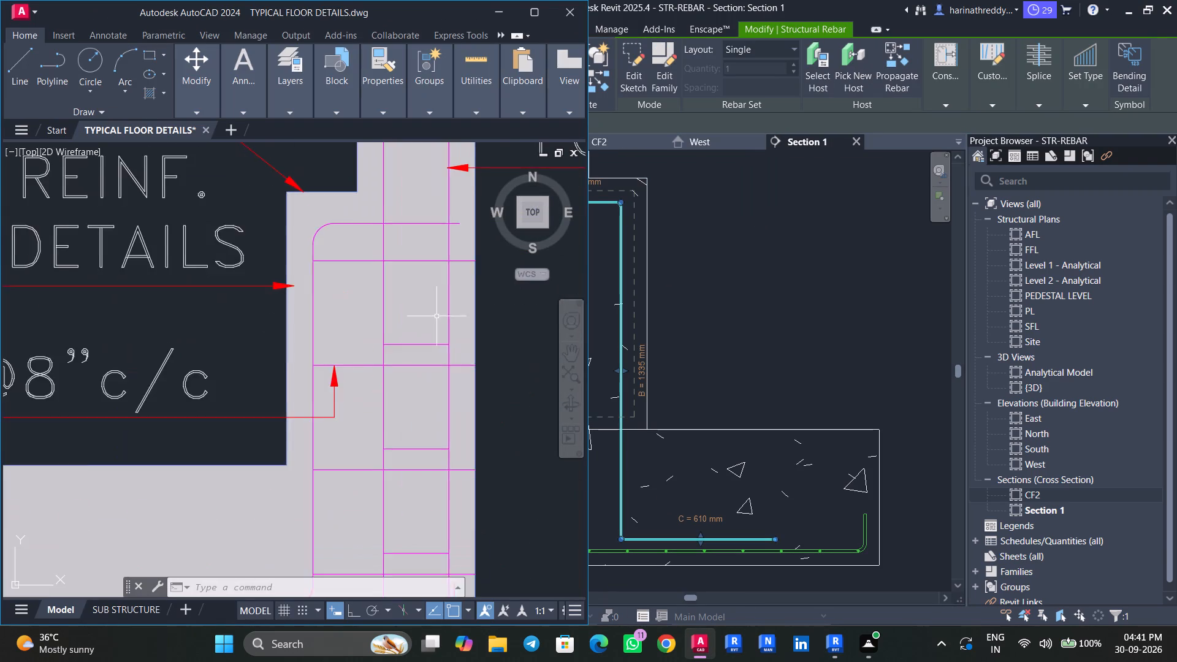
pyautogui.moveTo(439, 322); pyautogui.dragTo(271, 369, button='middle')
pyautogui.scroll(-2, 271, 369)
pyautogui.moveTo(271, 371); pyautogui.dragTo(386, 341, button='middle')
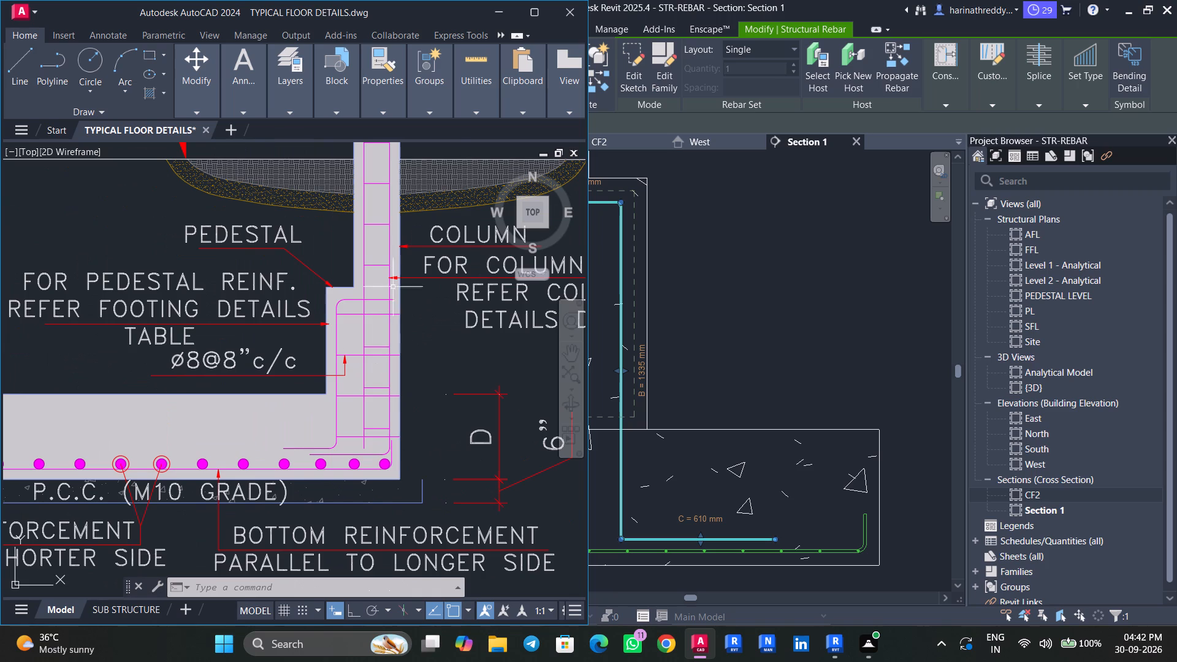
pyautogui.click(495, 24)
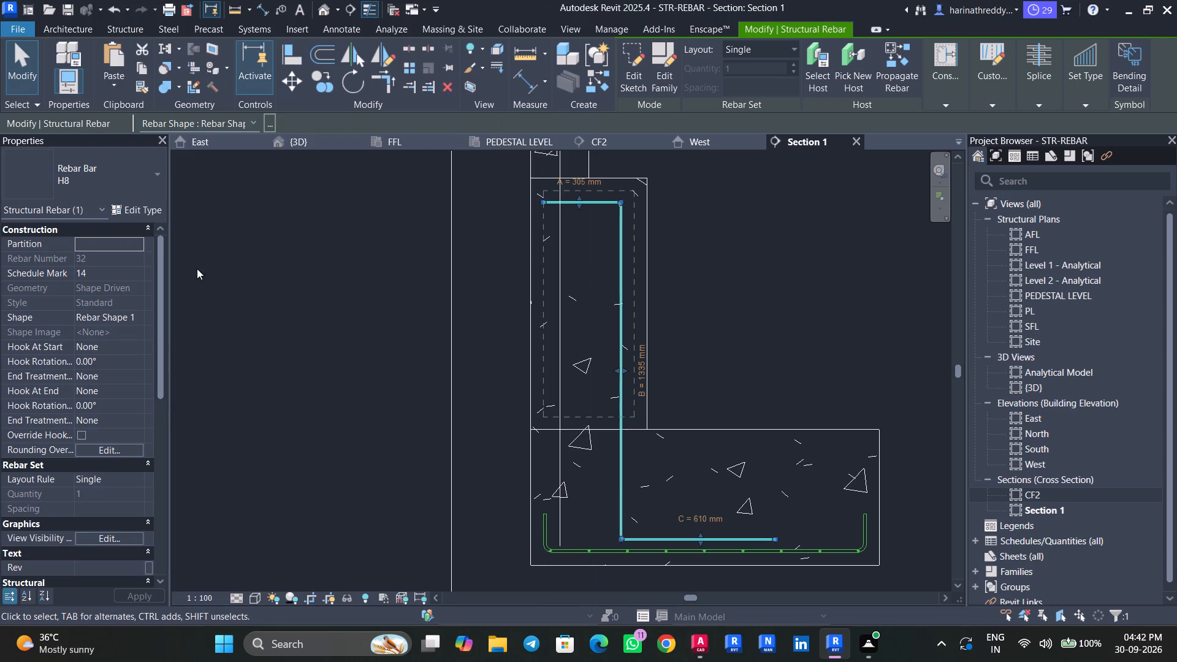
pyautogui.click(685, 661)
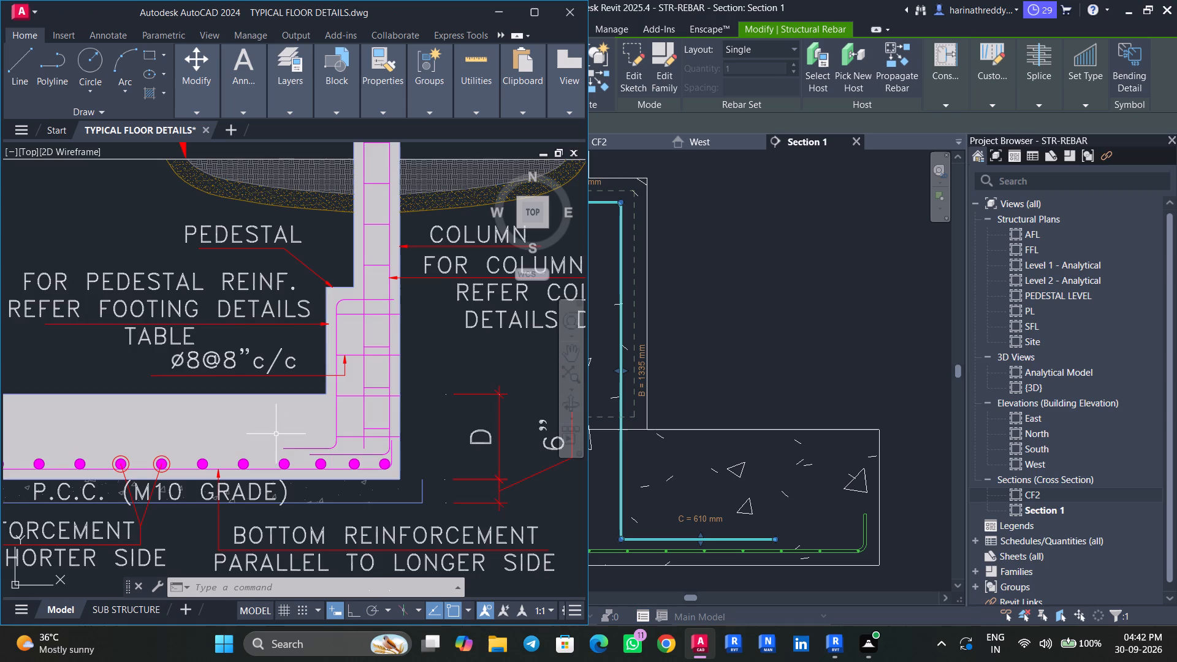
pyautogui.scroll(-2, 276, 434)
pyautogui.moveTo(246, 412); pyautogui.dragTo(406, 479, button='middle')
pyautogui.scroll(-2, 381, 465)
pyautogui.moveTo(314, 409); pyautogui.dragTo(558, 408, button='middle')
pyautogui.scroll(-2, 324, 433)
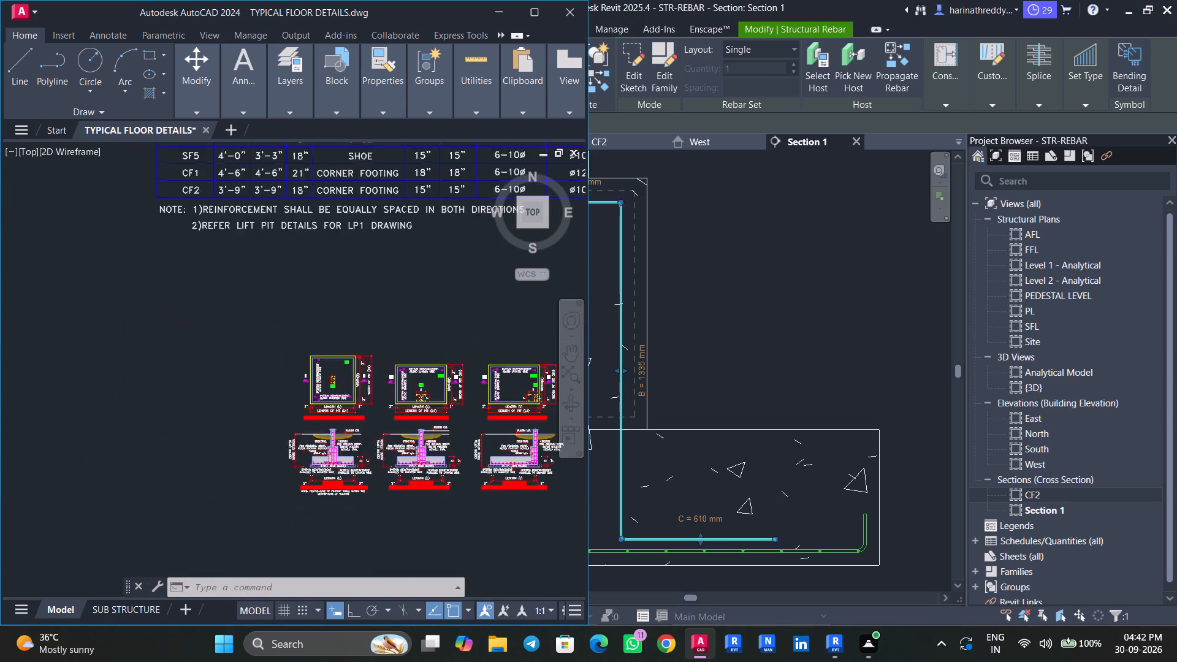
pyautogui.moveTo(295, 375); pyautogui.dragTo(214, 517, button='middle')
pyautogui.scroll(2, 254, 460)
pyautogui.moveTo(254, 460); pyautogui.dragTo(154, 524, button='middle')
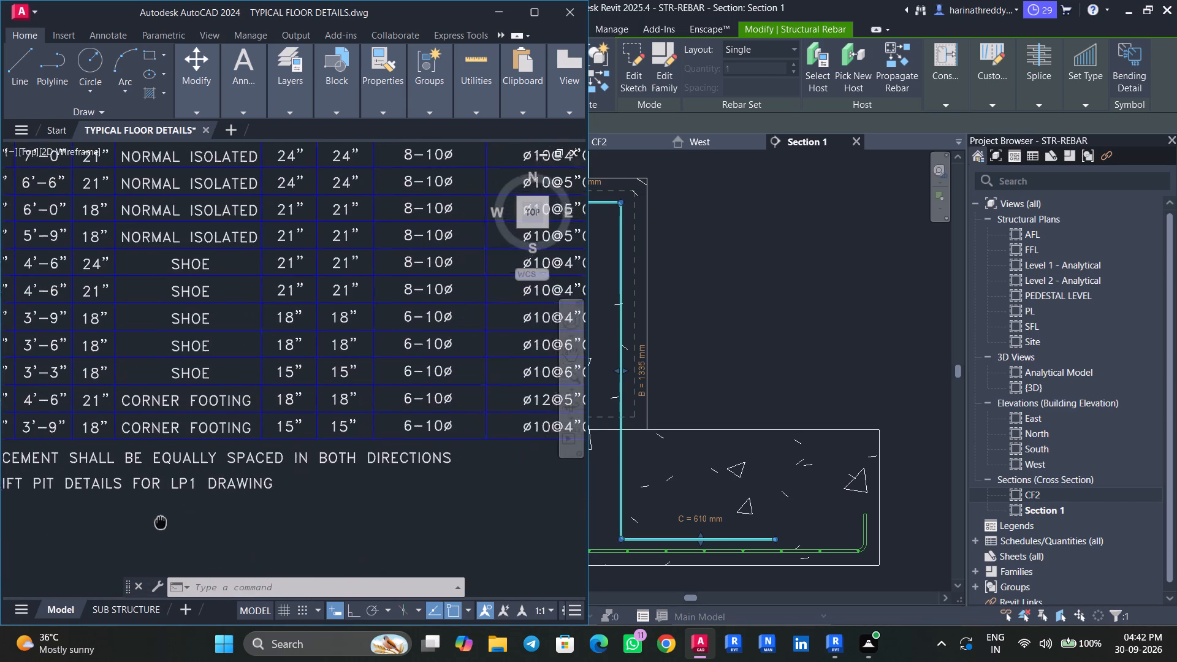
pyautogui.moveTo(154, 524); pyautogui.dragTo(139, 531, button='middle')
pyautogui.moveTo(321, 525); pyautogui.dragTo(237, 580, button='middle')
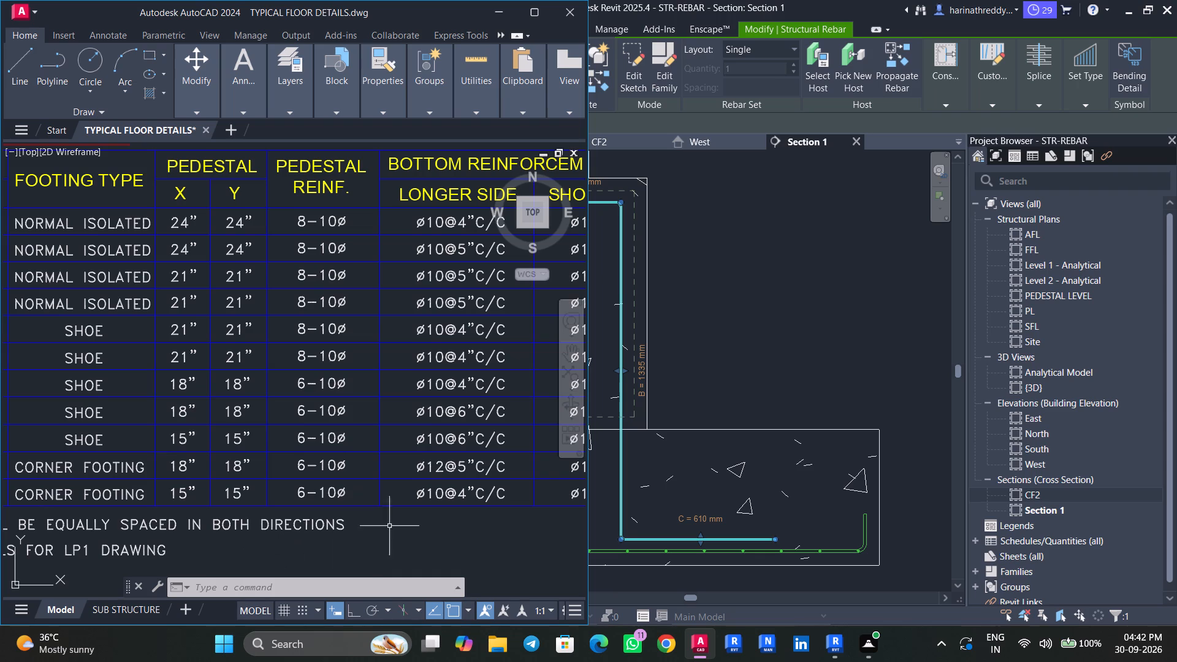
pyautogui.click(512, 7)
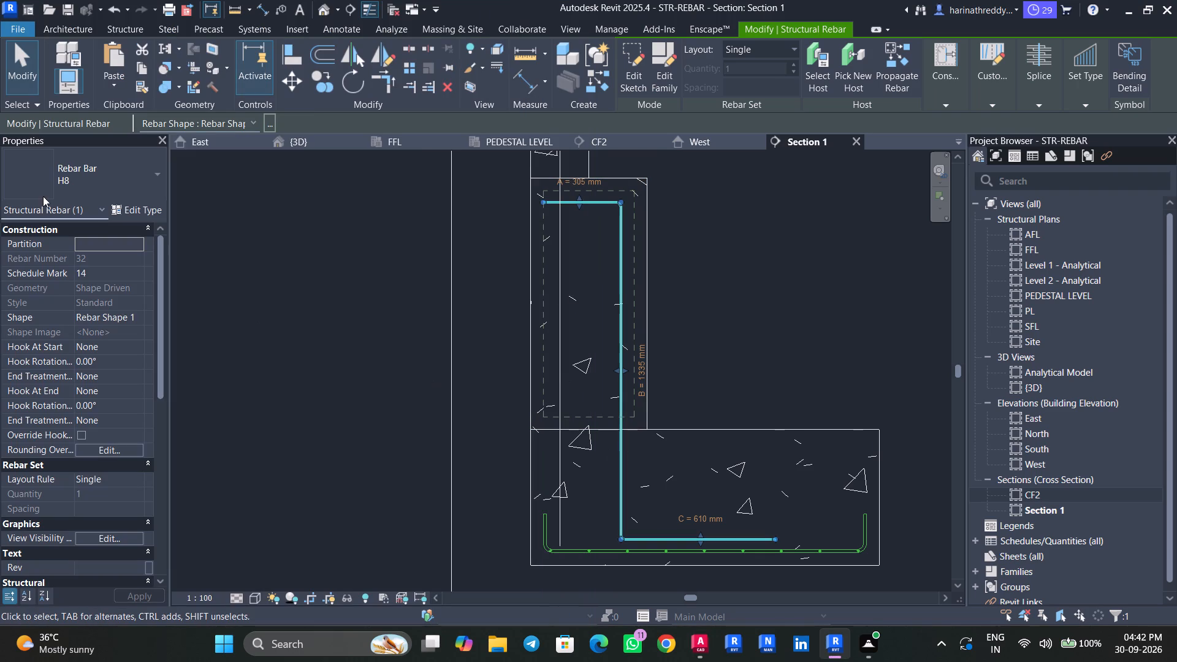
# Back in Revit, change the sketched CF1 pedestal bar to type H10 and lay it out as a fixed number of 6 bars.
pyautogui.click(60, 166)
pyautogui.click(66, 287)
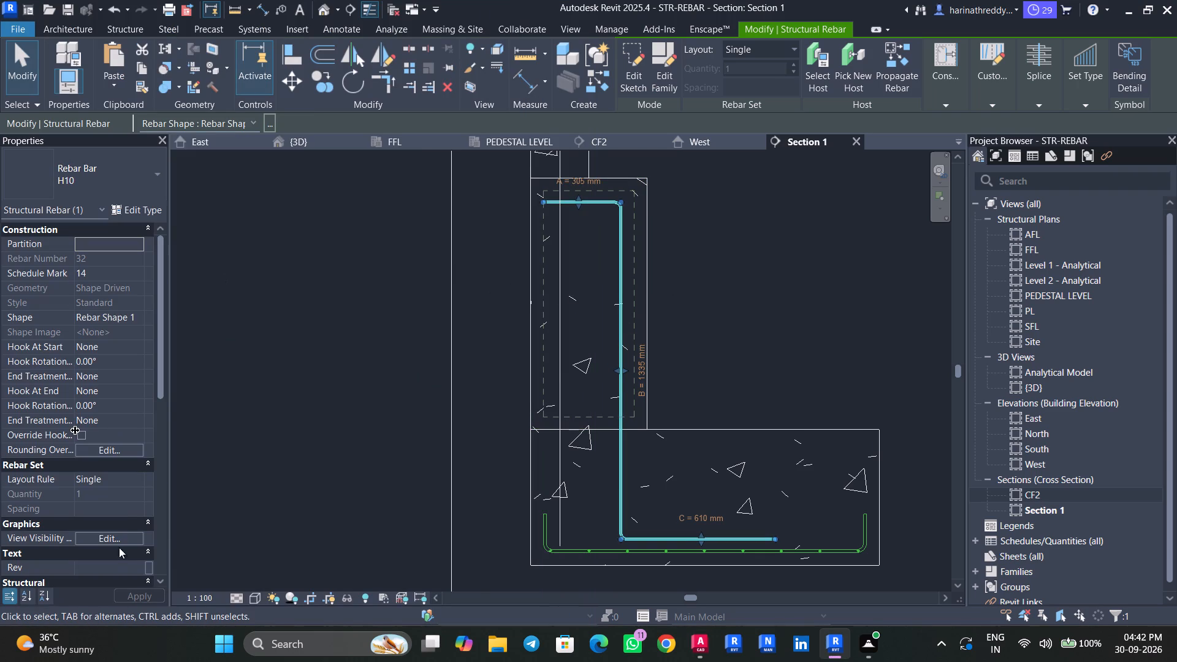
pyautogui.click(130, 480)
pyautogui.click(139, 479)
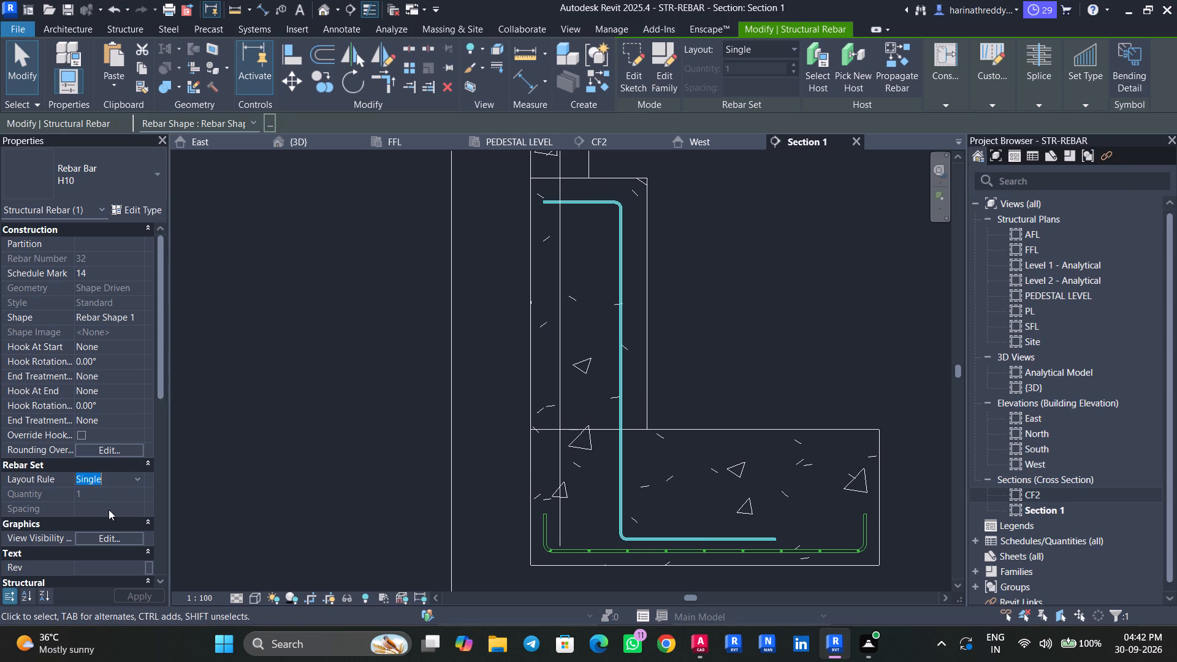
pyautogui.click(109, 509)
pyautogui.click(113, 497)
pyautogui.press('6')
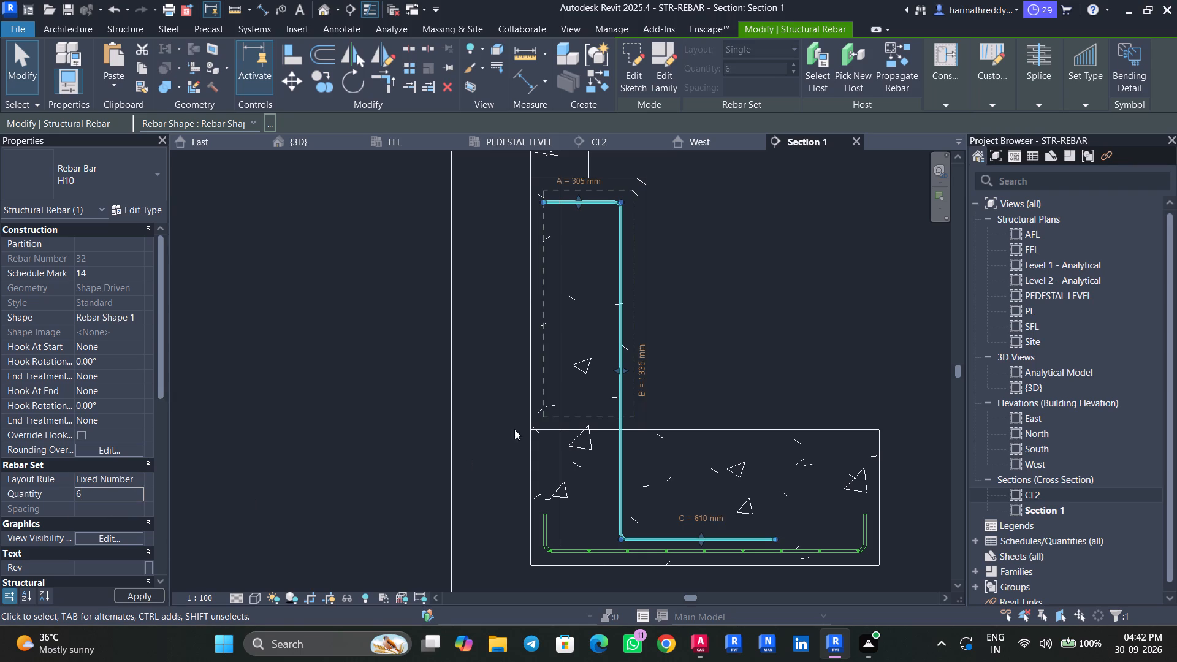
pyautogui.scroll(1, 688, 337)
pyautogui.moveTo(684, 329); pyautogui.dragTo(684, 373, button='middle')
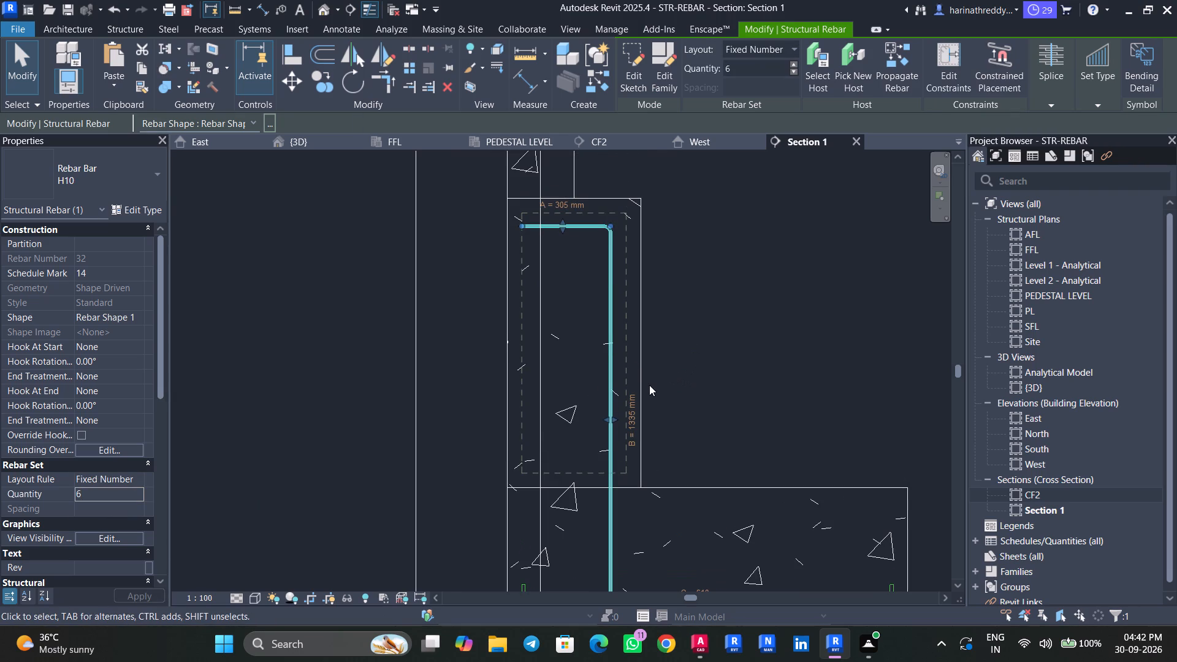
# Select all H10 rebar instances and set them to show unobscured in the {3D} view.
pyautogui.write('SA')
pyautogui.click(124, 533)
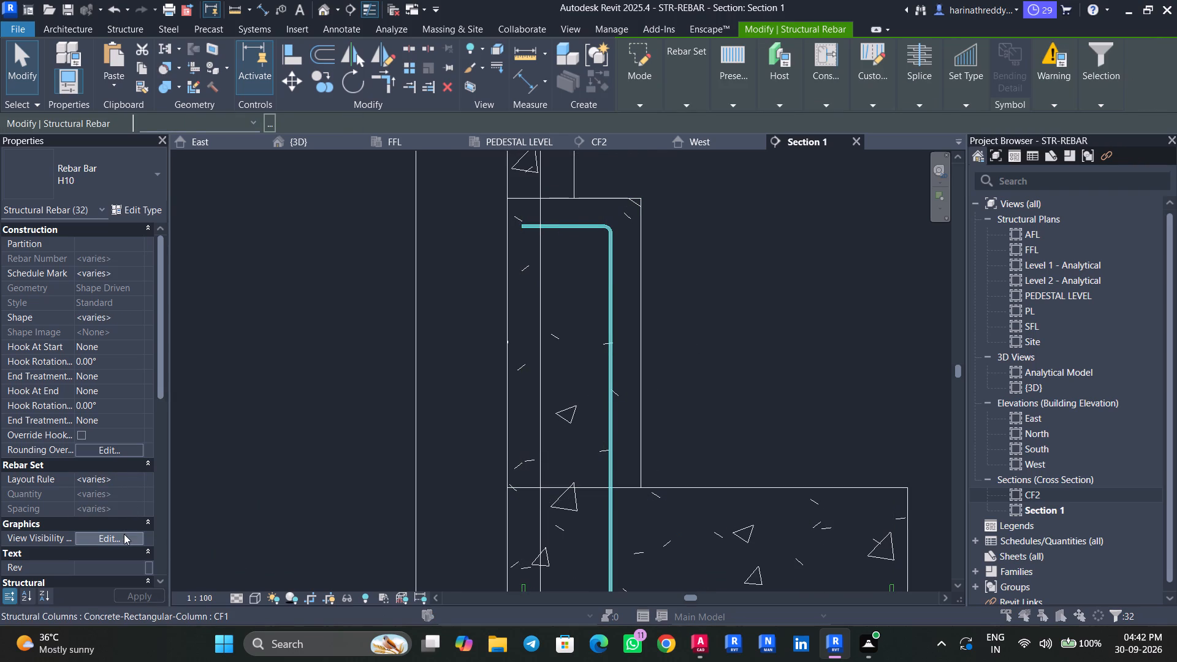
pyautogui.click(707, 286)
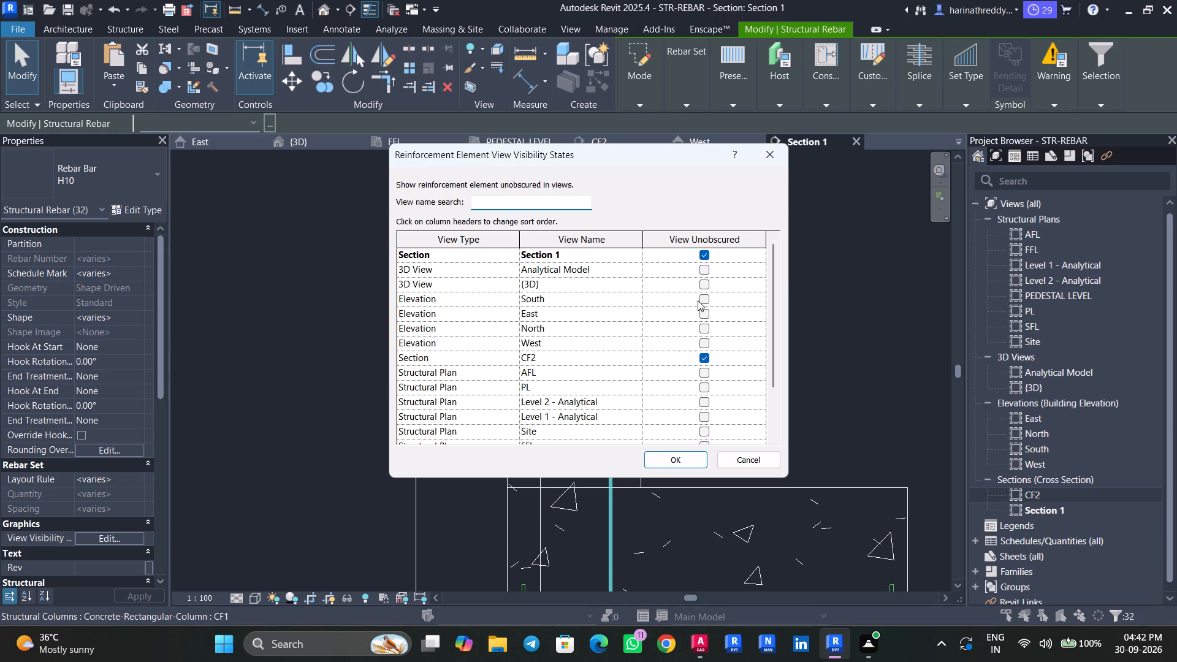
pyautogui.click(680, 452)
pyautogui.press('Escape')
pyautogui.press('Escape')
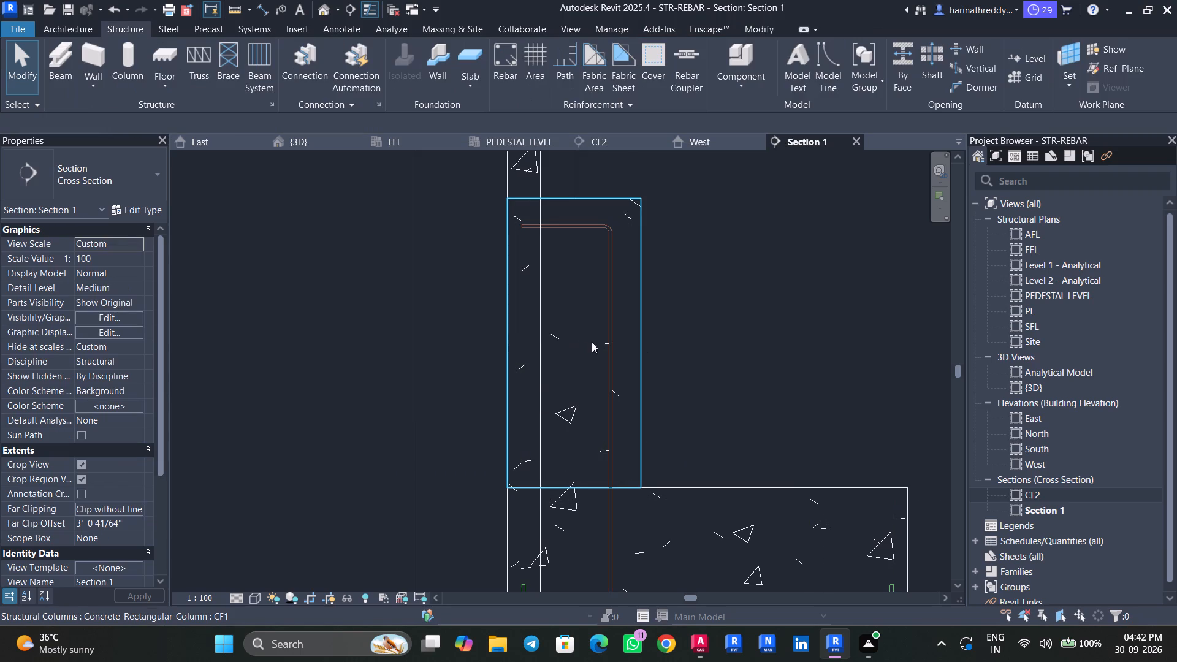
# Examine the CF1 pedestal's H10 bar set at grid A-1 in the {3D} view.
pyautogui.click(286, 142)
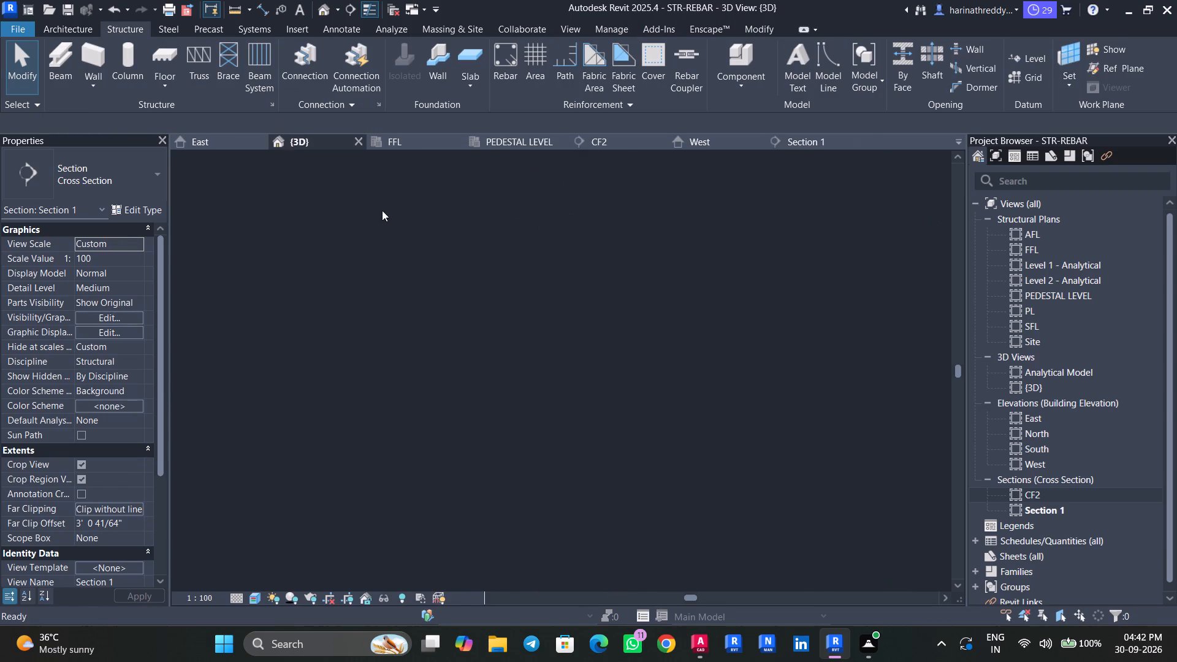
pyautogui.scroll(-8, 352, 479)
pyautogui.keyDown('shift'); pyautogui.moveTo(270, 520); pyautogui.dragTo(278, 514, button='middle'); pyautogui.keyUp('shift')
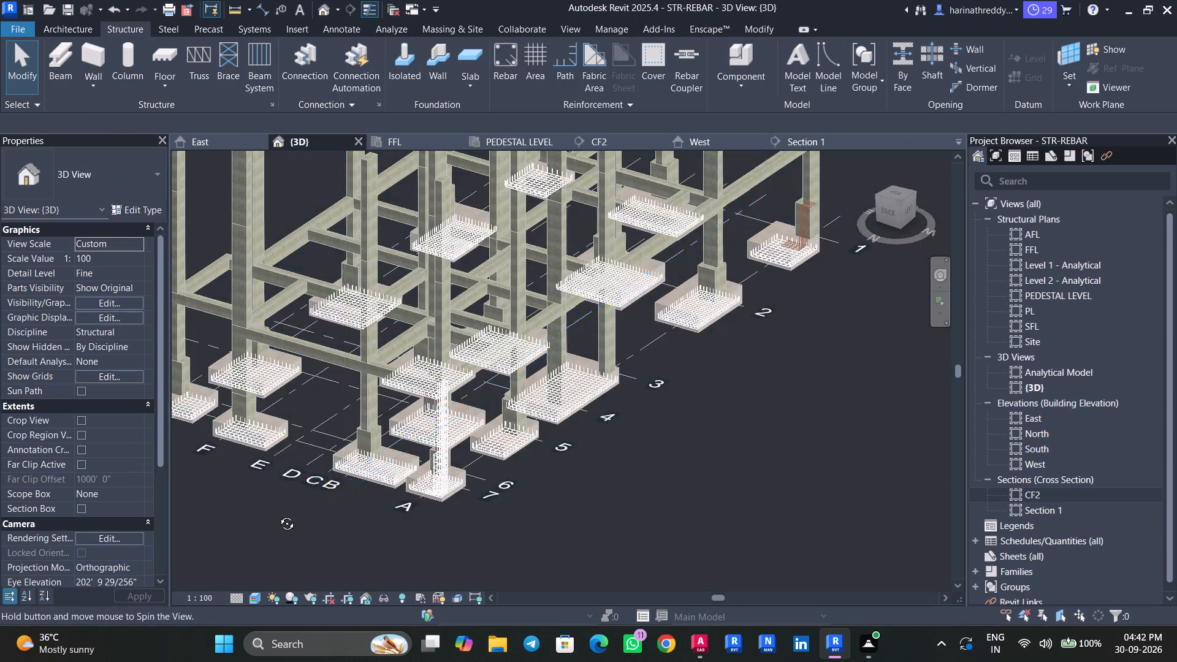
pyautogui.keyDown('shift'); pyautogui.moveTo(278, 514); pyautogui.dragTo(324, 509, button='middle'); pyautogui.keyUp('shift')
pyautogui.scroll(1, 326, 506)
pyautogui.scroll(-11, 326, 506)
pyautogui.moveTo(346, 480); pyautogui.dragTo(596, 295, button='middle')
pyautogui.moveTo(522, 422); pyautogui.dragTo(713, 316, button='middle')
pyautogui.scroll(1, 479, 303)
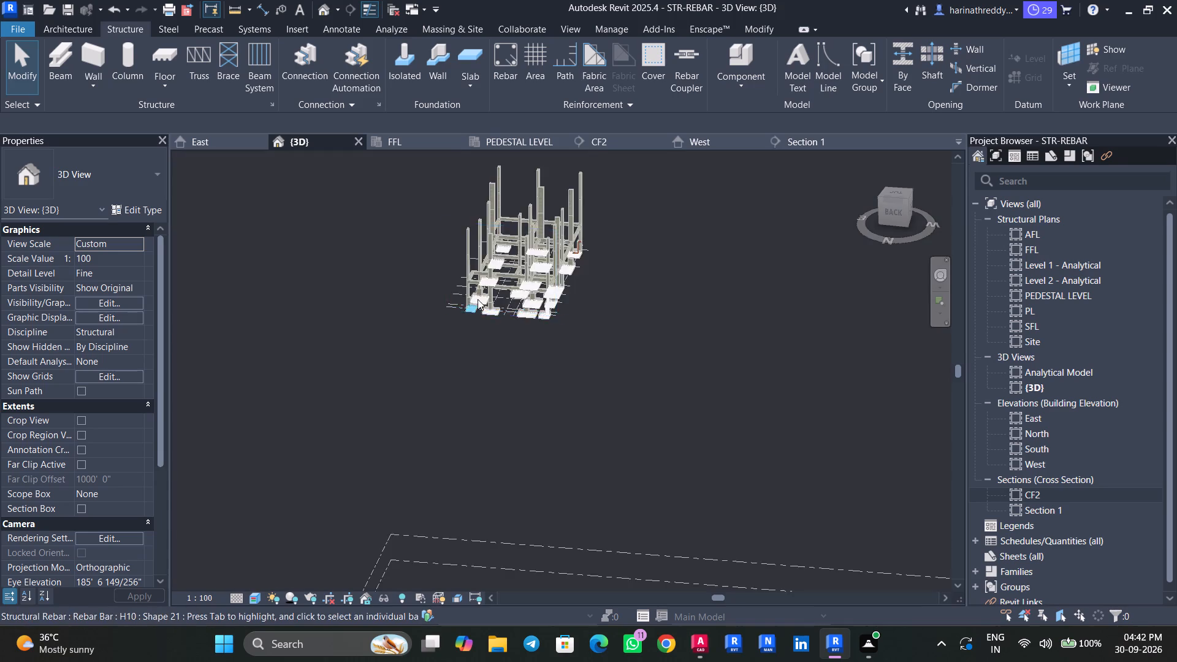
pyautogui.scroll(5, 478, 299)
pyautogui.scroll(-1, 463, 303)
pyautogui.scroll(11, 463, 303)
pyautogui.moveTo(426, 319); pyautogui.dragTo(297, 469, button='middle')
pyautogui.scroll(4, 337, 401)
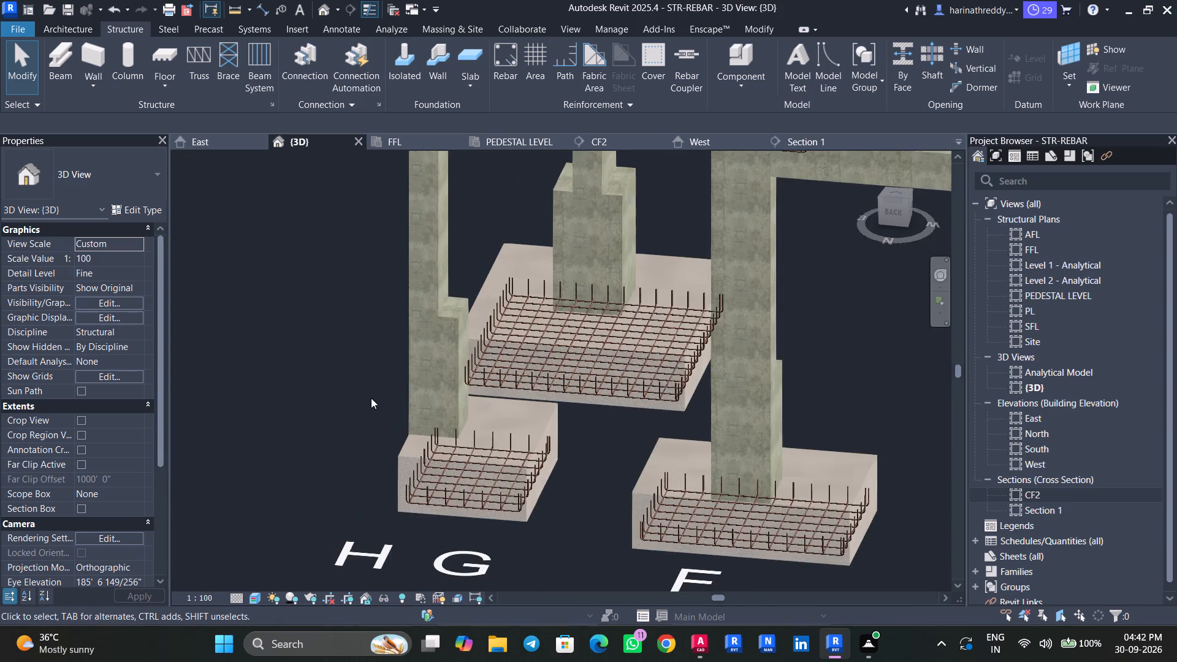
pyautogui.scroll(-16, 433, 374)
pyautogui.scroll(1, 433, 374)
pyautogui.keyDown('shift'); pyautogui.moveTo(384, 463); pyautogui.dragTo(375, 453, button='middle'); pyautogui.keyUp('shift')
pyautogui.scroll(13, 735, 262)
pyautogui.scroll(-1, 770, 319)
pyautogui.scroll(5, 770, 319)
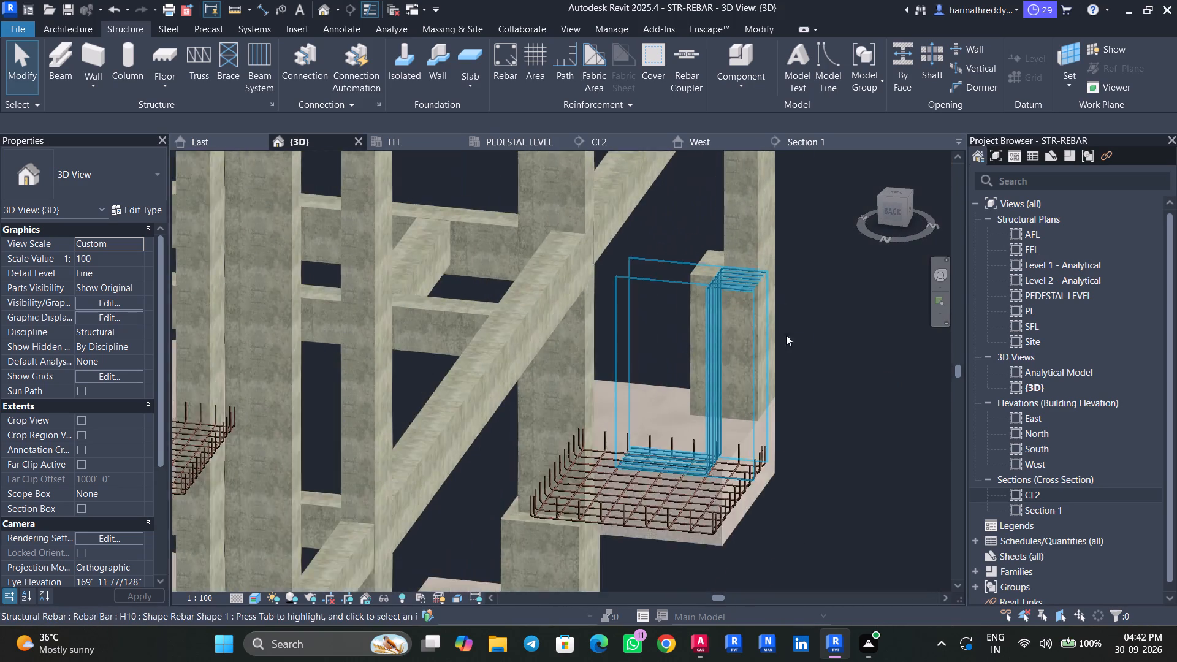
pyautogui.scroll(4, 786, 335)
pyautogui.moveTo(826, 313); pyautogui.dragTo(815, 303, button='middle')
pyautogui.scroll(-15, 814, 303)
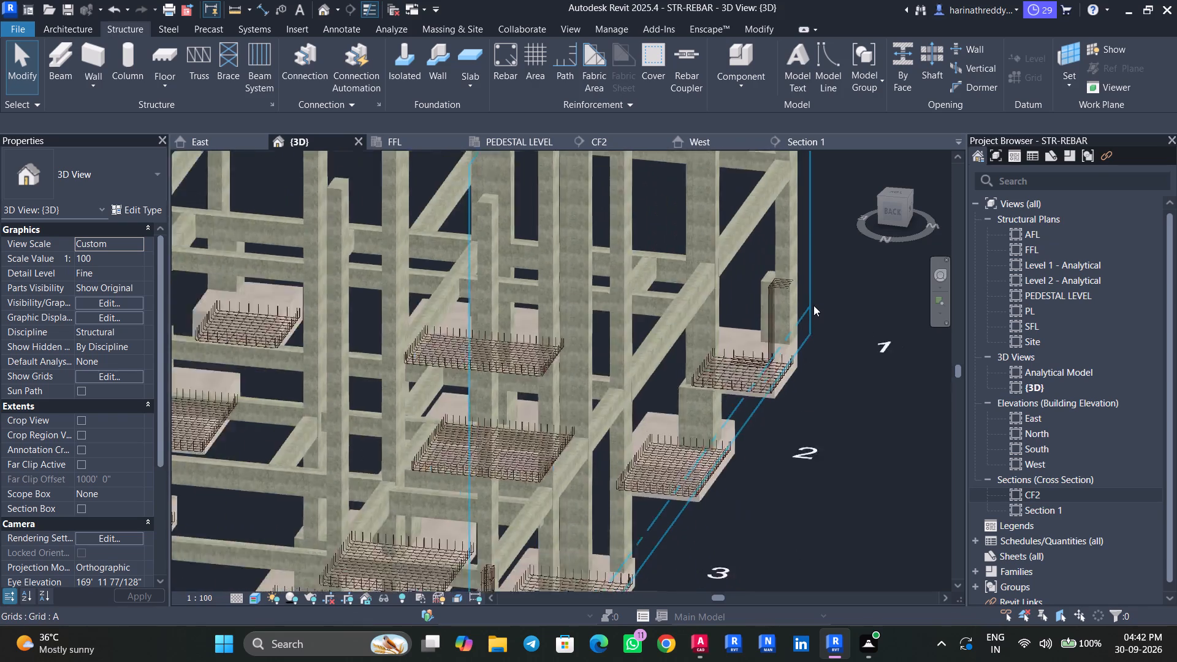
# Set the CF2 pedestal's H8 Rebar Shape 1 bar set to the Fixed Number layout with a quantity of 6.
pyautogui.scroll(-1, 813, 305)
pyautogui.scroll(7, 593, 542)
pyautogui.scroll(-1, 660, 559)
pyautogui.scroll(4, 660, 559)
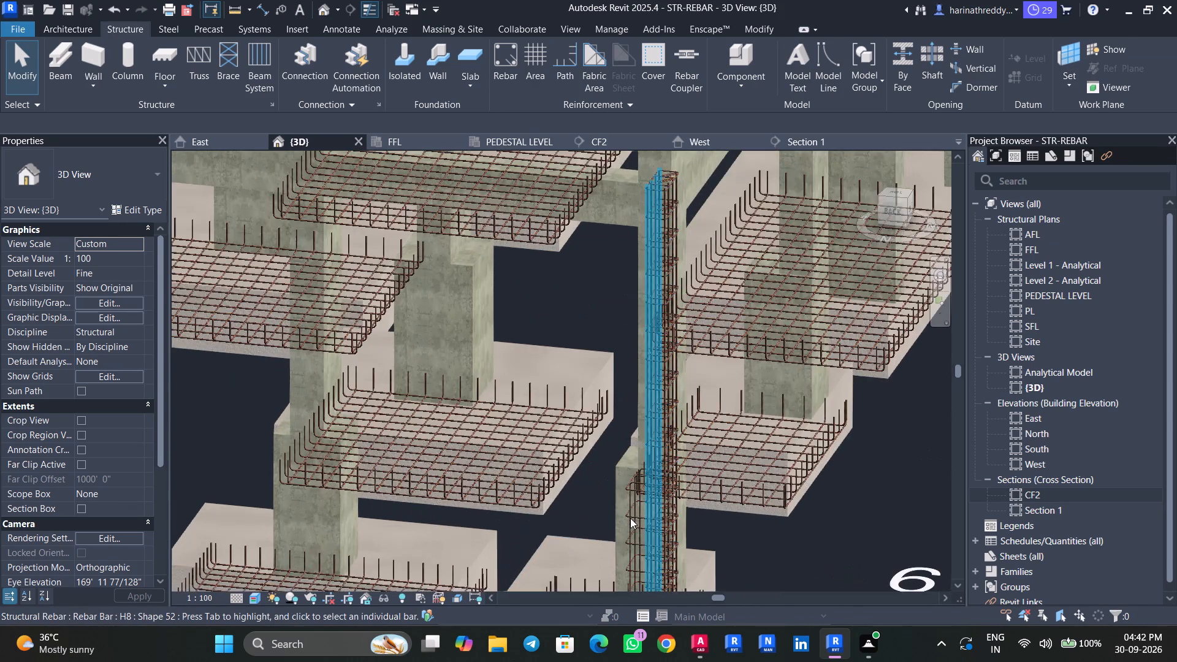
pyautogui.scroll(8, 629, 518)
pyautogui.click(634, 477)
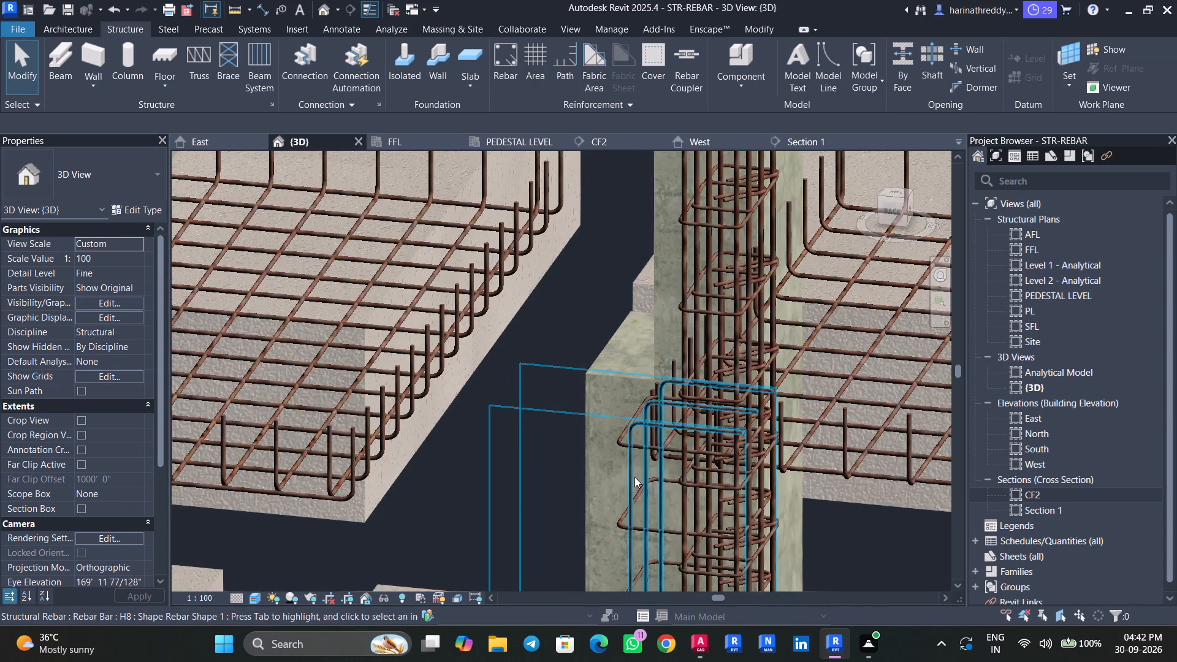
pyautogui.click(143, 481)
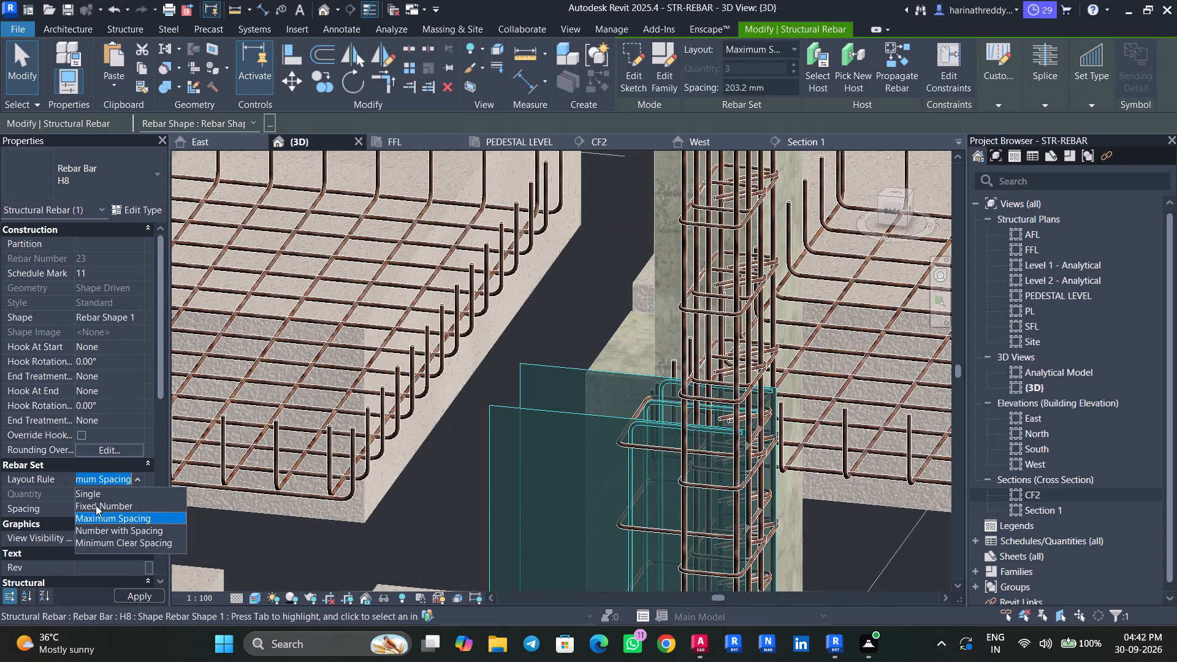
pyautogui.click(96, 504)
pyautogui.click(114, 496)
pyautogui.press('6')
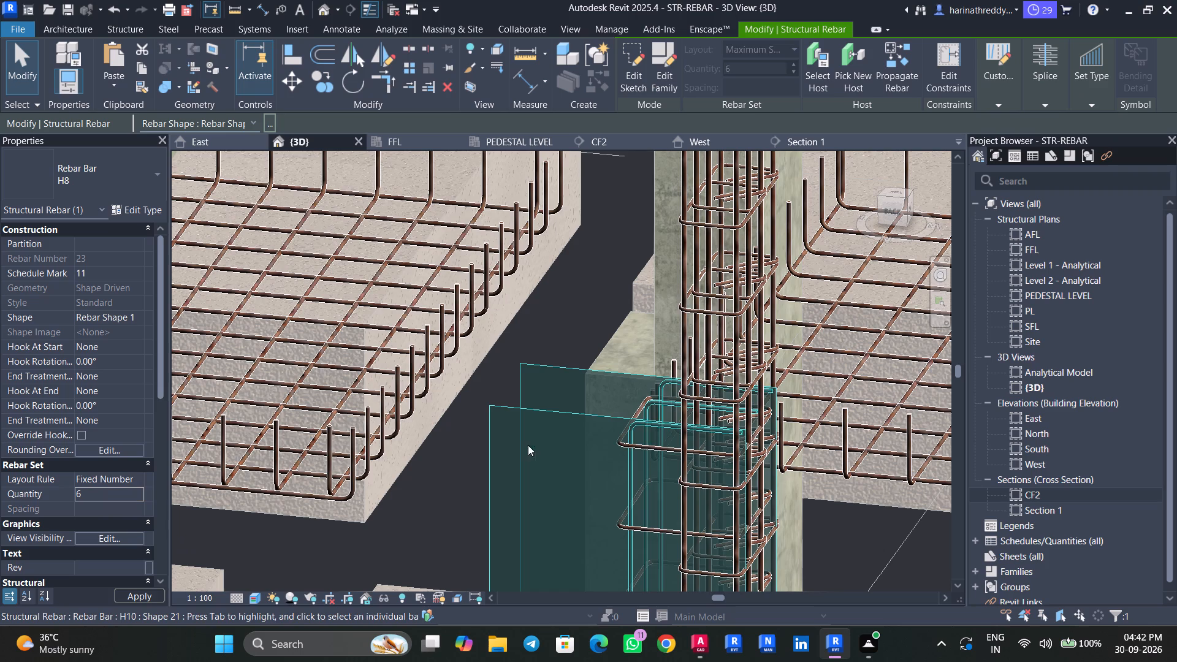
pyautogui.press('Escape')
pyautogui.press('Escape')
pyautogui.press('Escape')
# Examine the arrangement of the CF1 pedestal bars up close in the {3D} view.
pyautogui.scroll(-11, 349, 435)
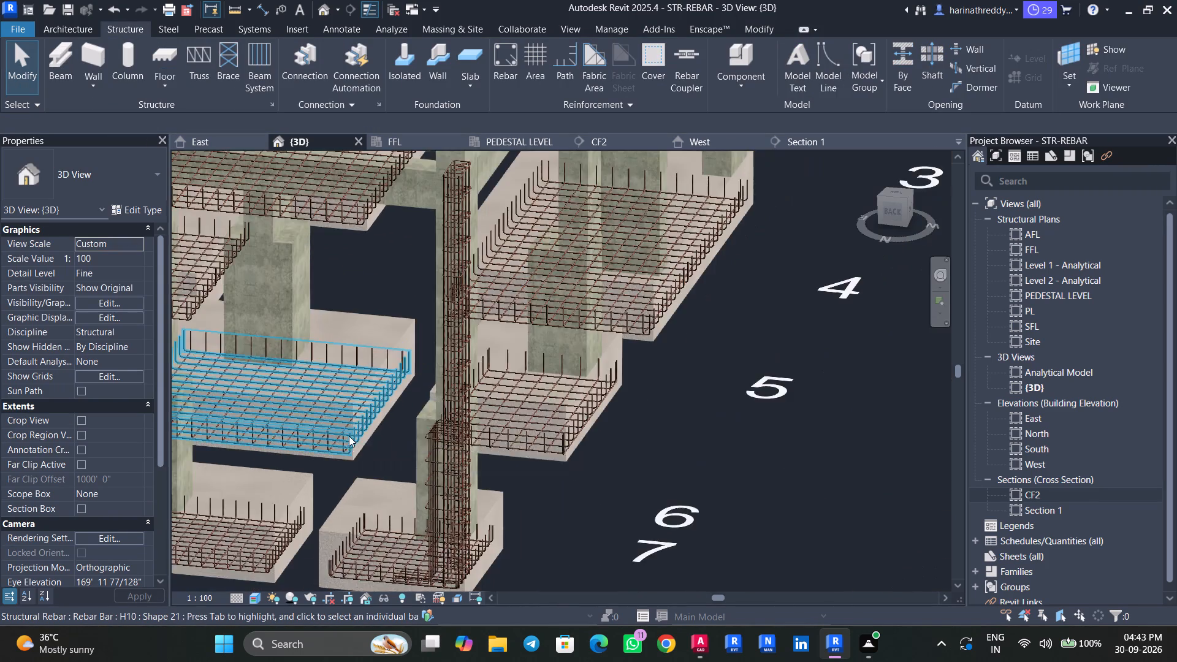
pyautogui.scroll(-1, 349, 436)
pyautogui.moveTo(658, 445); pyautogui.dragTo(619, 602, button='middle')
pyautogui.moveTo(718, 284); pyautogui.dragTo(566, 661, button='middle')
pyautogui.scroll(10, 623, 486)
pyautogui.scroll(-1, 623, 485)
pyautogui.moveTo(623, 485); pyautogui.dragTo(616, 470, button='middle')
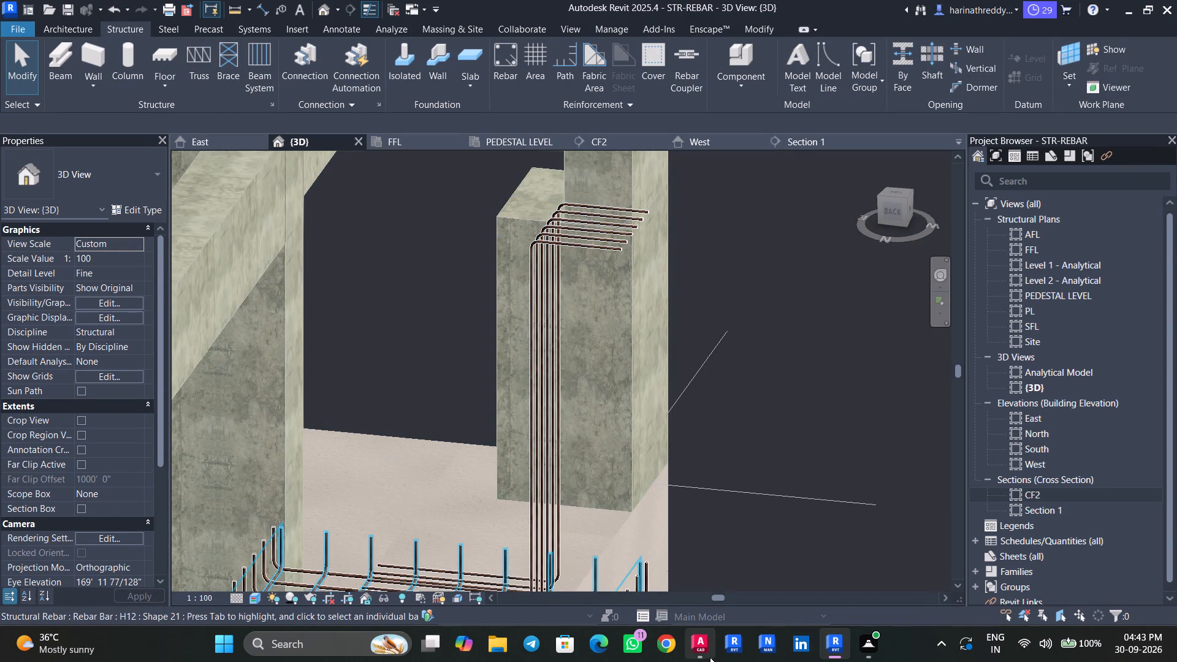
# Rename the Section 1 view as CF1.
pyautogui.click(1030, 511)
pyautogui.rightClick(1030, 511)
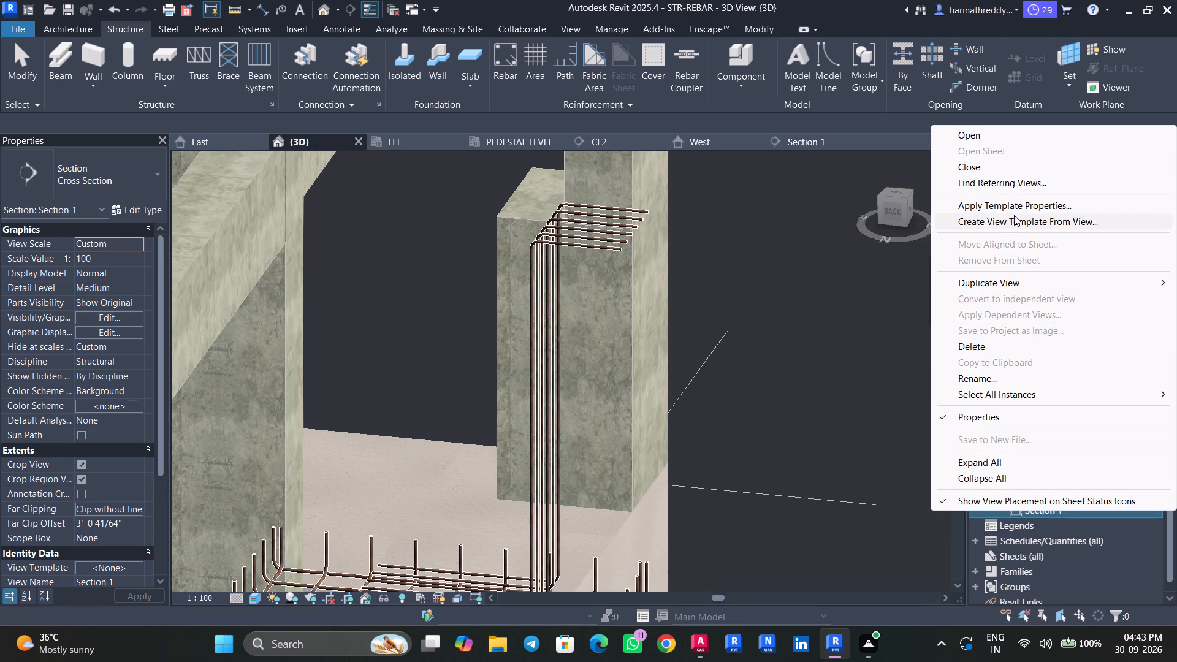
pyautogui.click(990, 381)
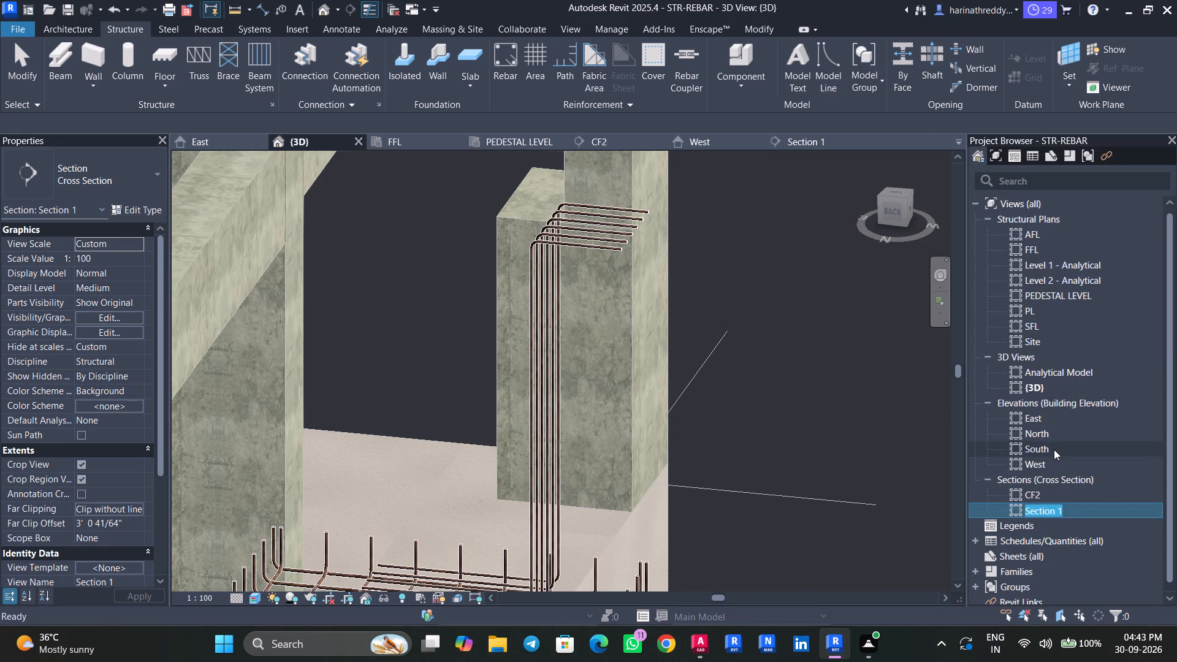
pyautogui.press('c')
pyautogui.press('f')
pyautogui.press('1')
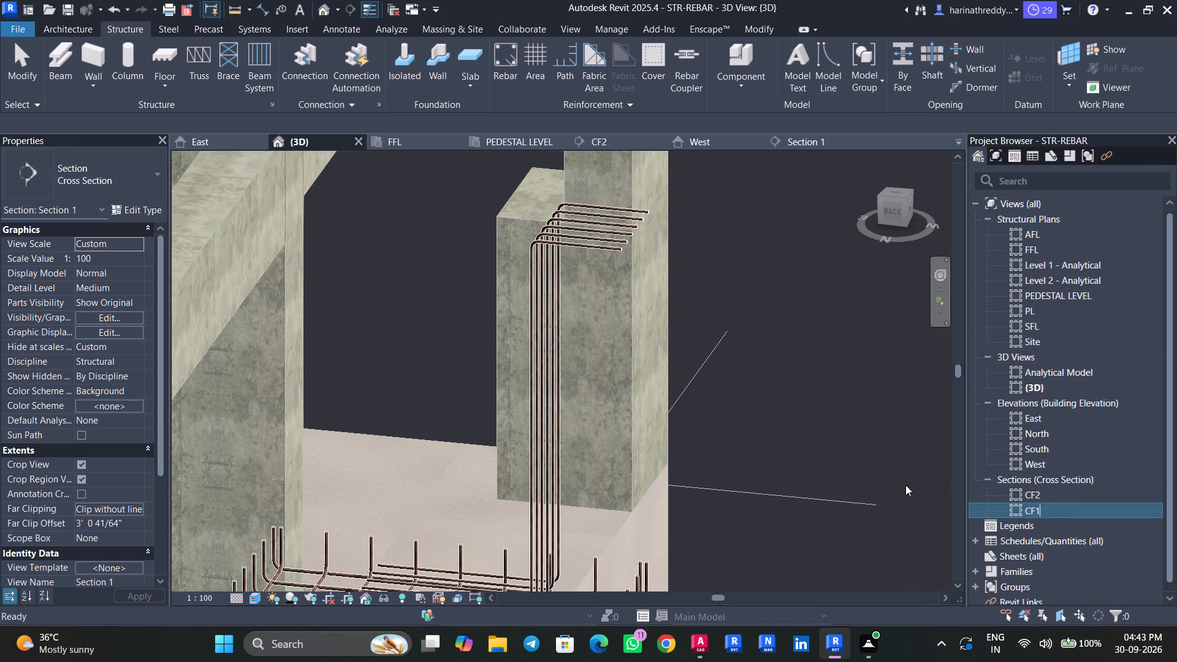
pyautogui.click(905, 485)
# Open the CF1 section, select its pedestal column, and compare the view with the CF2 section.
pyautogui.doubleClick(1047, 514)
pyautogui.doubleClick(1042, 501)
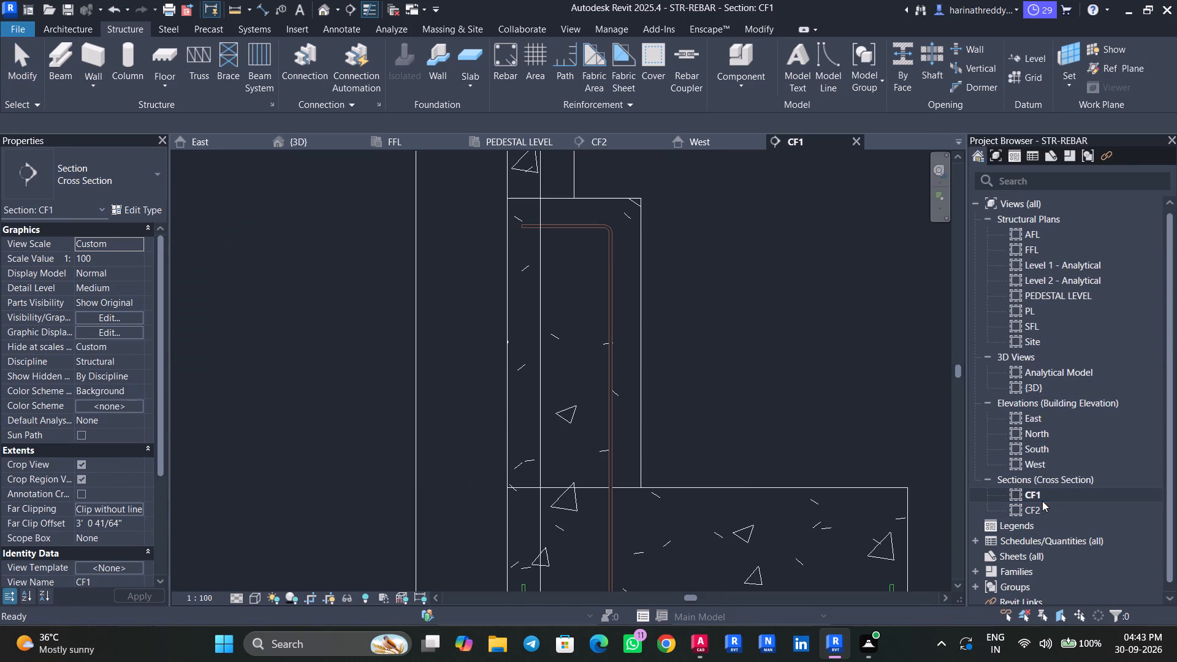
pyautogui.scroll(-3, 687, 317)
pyautogui.moveTo(687, 316); pyautogui.dragTo(708, 282, button='middle')
pyautogui.click(677, 315)
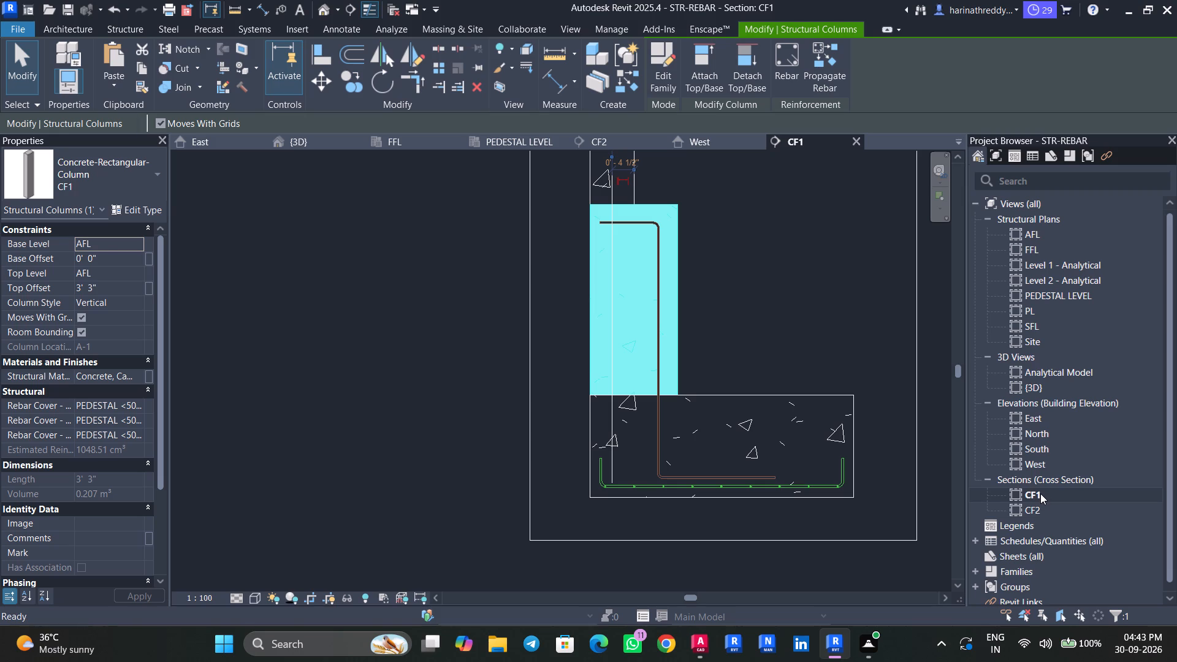
pyautogui.doubleClick(1040, 493)
pyautogui.doubleClick(1038, 505)
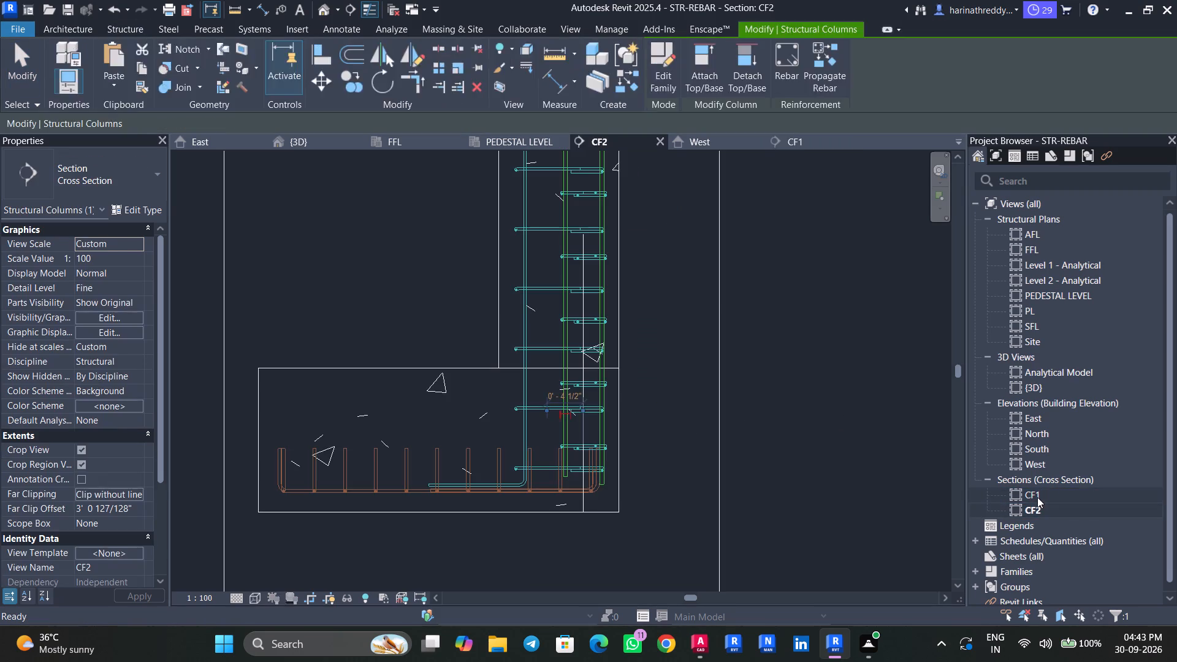
pyautogui.doubleClick(1037, 497)
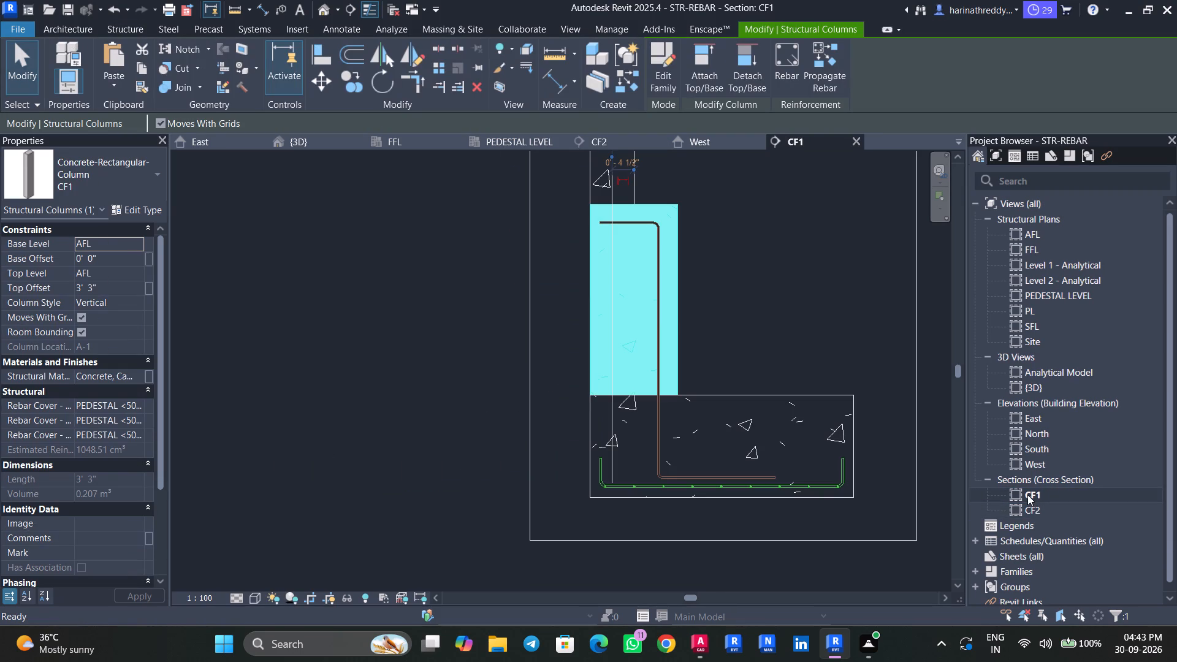
# Switch to AutoCAD's TYPICAL FLOOR DETAILS drawing and examine the bottom corner of the edge-pedestal footing section, where the vertical bars bend.
pyautogui.press('Escape')
pyautogui.press('Escape')
pyautogui.press('Escape')
pyautogui.press('Escape')
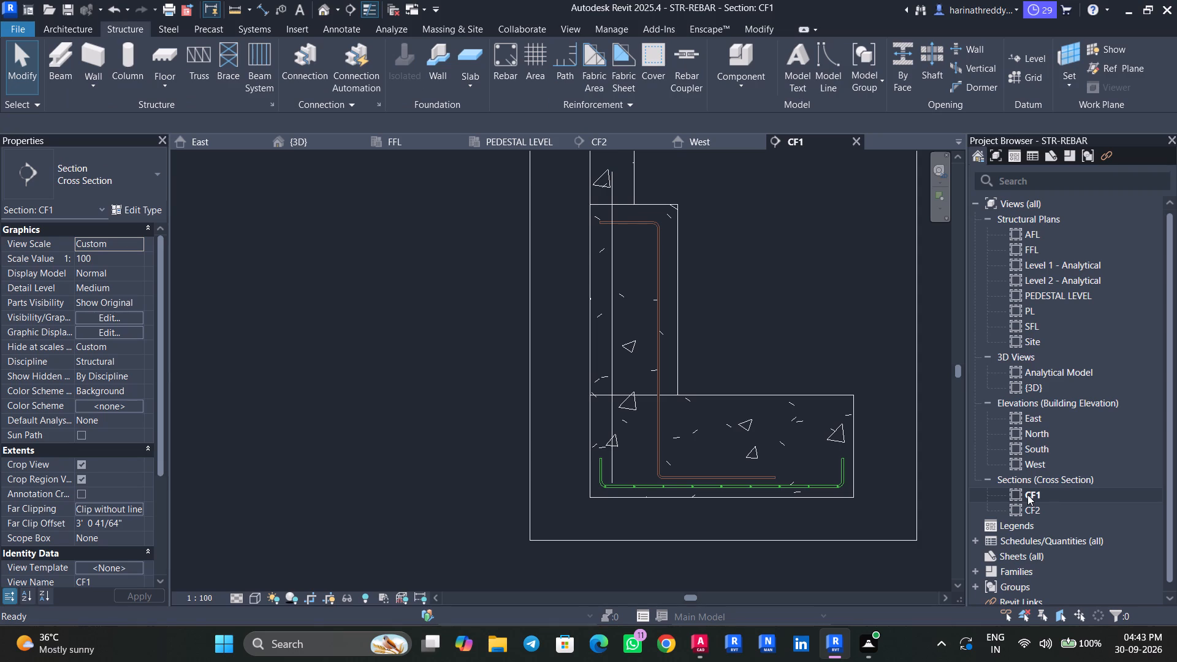
pyautogui.click(691, 637)
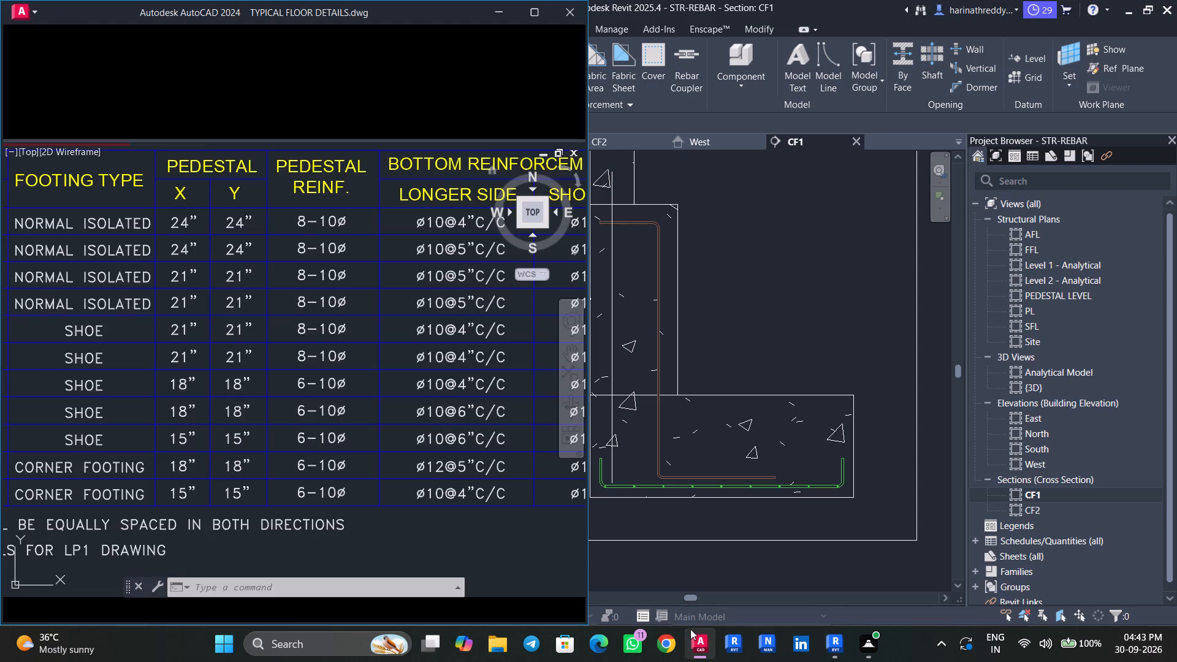
pyautogui.scroll(-5, 462, 494)
pyautogui.moveTo(477, 506); pyautogui.dragTo(244, 373, button='middle')
pyautogui.scroll(1, 213, 432)
pyautogui.scroll(-1, 213, 432)
pyautogui.scroll(1, 213, 432)
pyautogui.scroll(-1, 213, 432)
pyautogui.scroll(1, 213, 432)
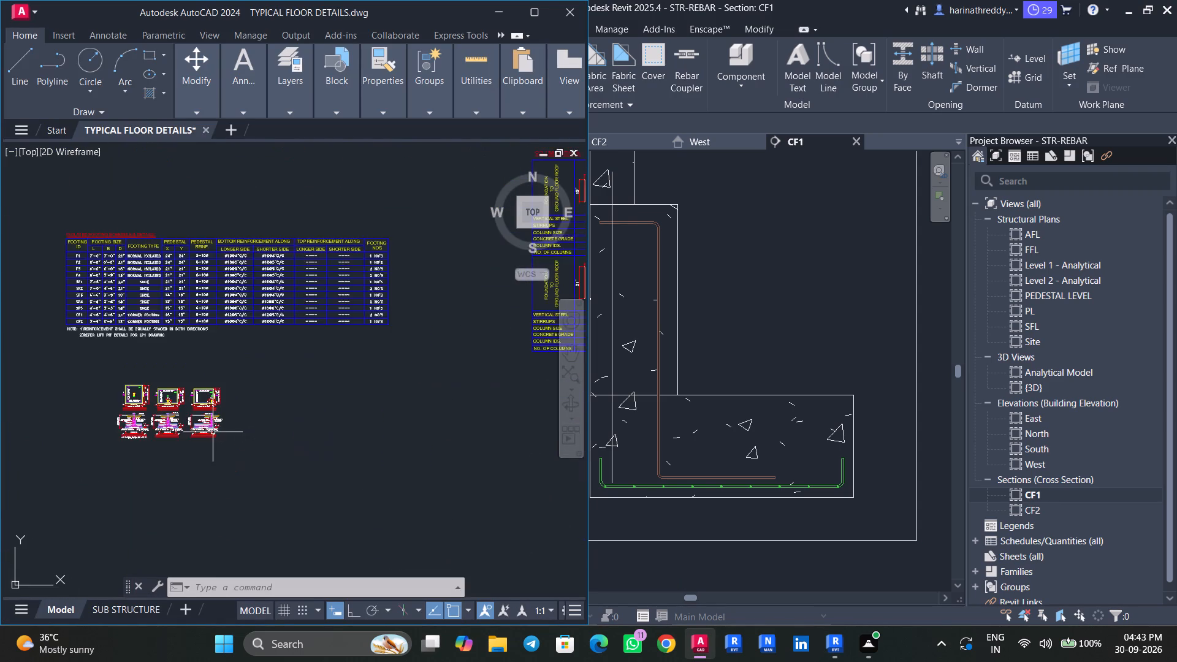
pyautogui.scroll(1, 211, 435)
pyautogui.moveTo(211, 435); pyautogui.dragTo(344, 449, button='middle')
pyautogui.scroll(6, 322, 442)
pyautogui.moveTo(385, 462); pyautogui.dragTo(326, 536, button='middle')
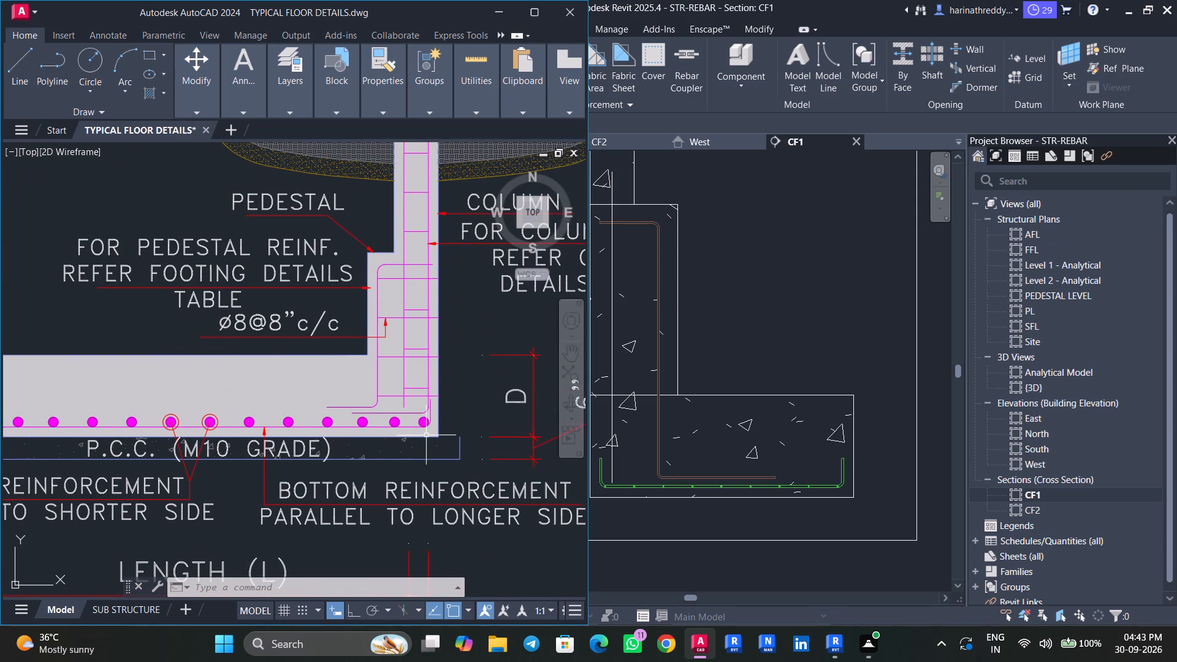
pyautogui.moveTo(418, 448); pyautogui.dragTo(396, 472, button='middle')
pyautogui.scroll(3, 398, 455)
pyautogui.moveTo(393, 464); pyautogui.dragTo(378, 485, button='middle')
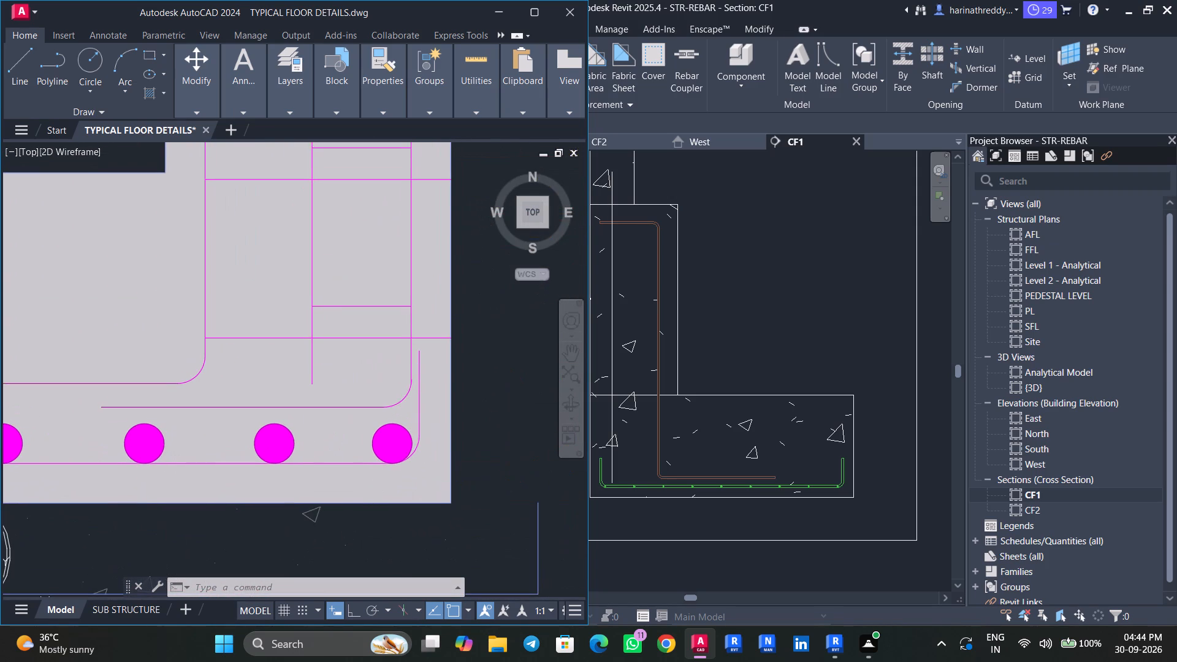
# Compare the pedestal and column reinforcement in the central-pedestal footing section with that in the edge-pedestal section.
pyautogui.scroll(-6, 378, 485)
pyautogui.moveTo(366, 489); pyautogui.dragTo(466, 476, button='middle')
pyautogui.scroll(3, 213, 468)
pyautogui.moveTo(218, 487); pyautogui.dragTo(323, 486, button='middle')
pyautogui.scroll(1, 323, 486)
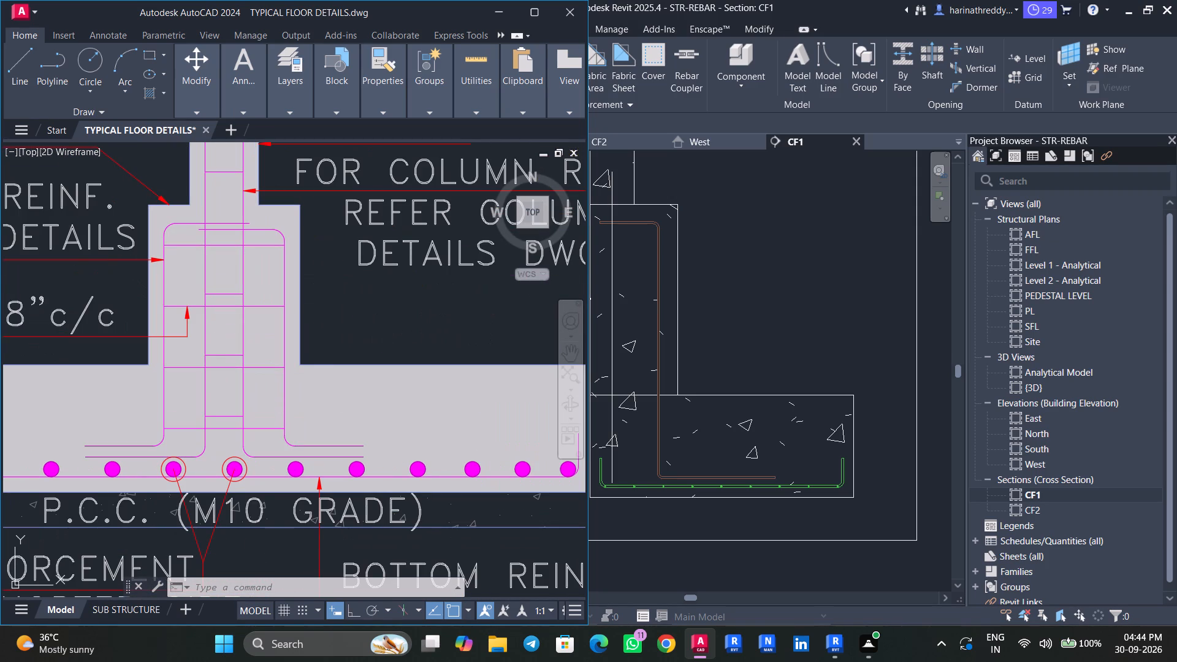
pyautogui.scroll(-3, 323, 486)
pyautogui.moveTo(374, 474); pyautogui.dragTo(216, 492, button='middle')
pyautogui.scroll(3, 525, 490)
pyautogui.moveTo(520, 492); pyautogui.dragTo(341, 494, button='middle')
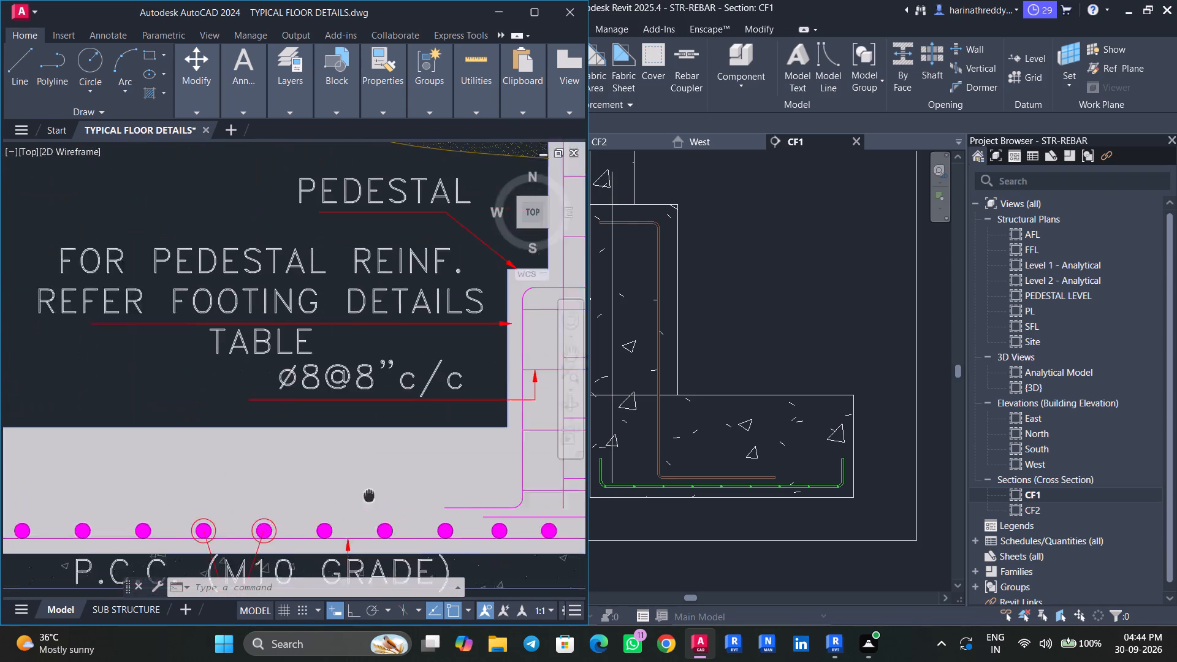
pyautogui.moveTo(341, 494); pyautogui.dragTo(256, 495, button='middle')
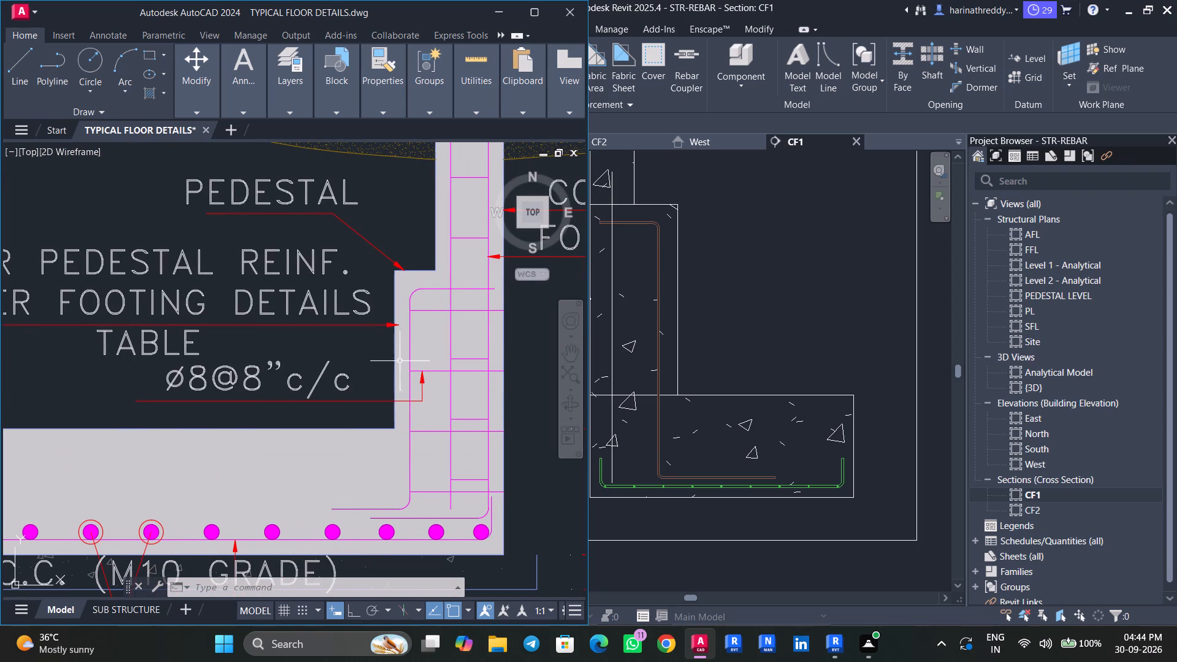
pyautogui.scroll(1, 506, 480)
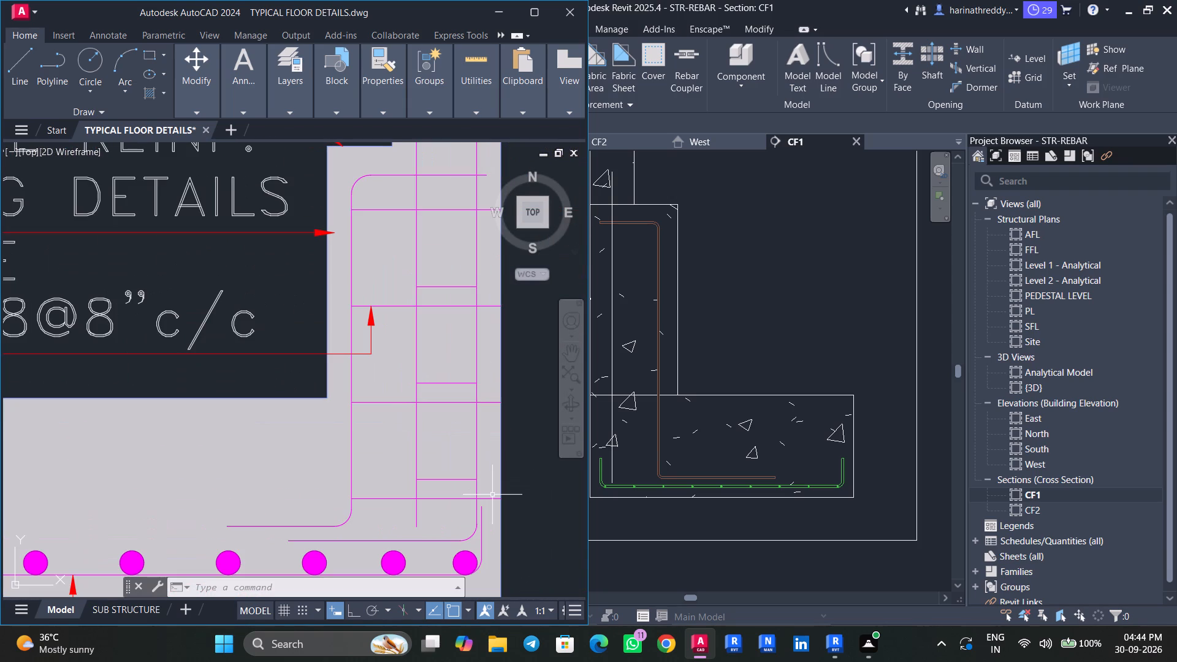
pyautogui.moveTo(448, 445); pyautogui.dragTo(412, 497, button='middle')
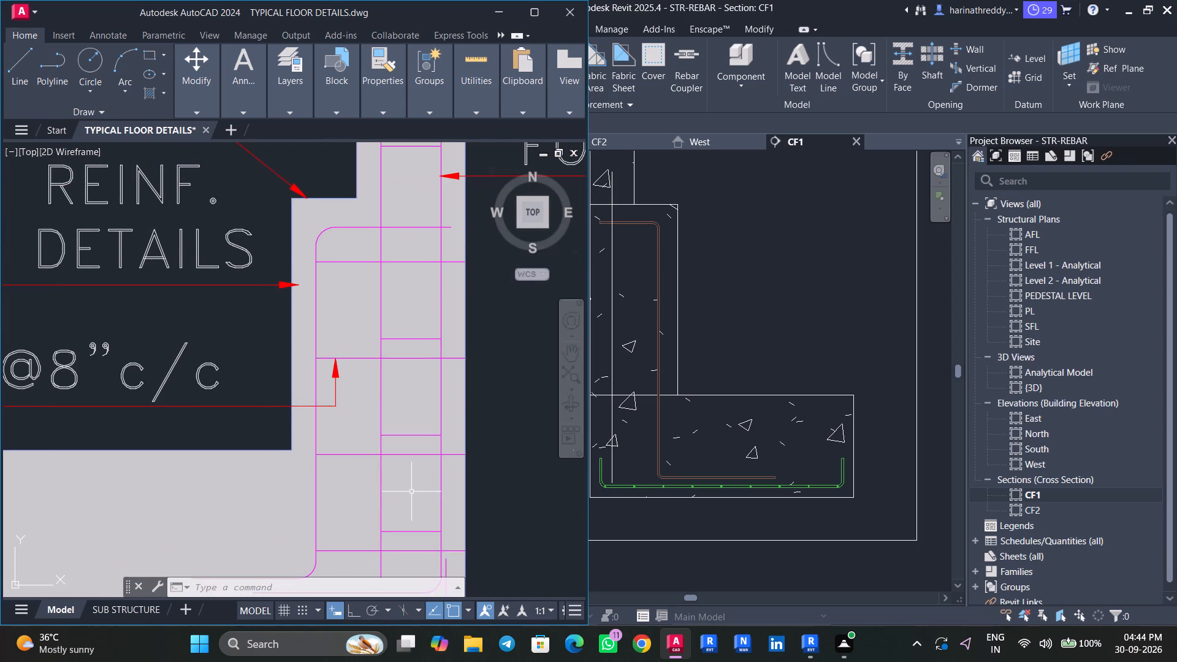
# Inspect the outer column bar and its bottom bend in the edge-pedestal section, and return to the Revit CF1 section.
pyautogui.scroll(-2, 413, 487)
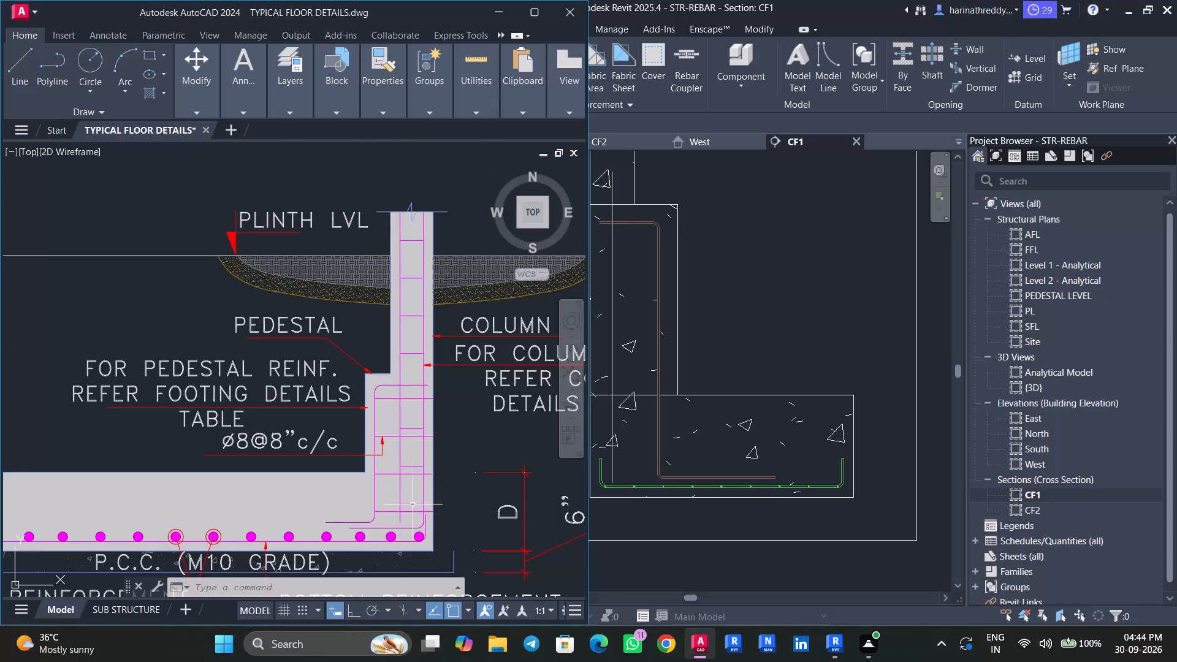
pyautogui.scroll(3, 413, 513)
pyautogui.click(455, 519)
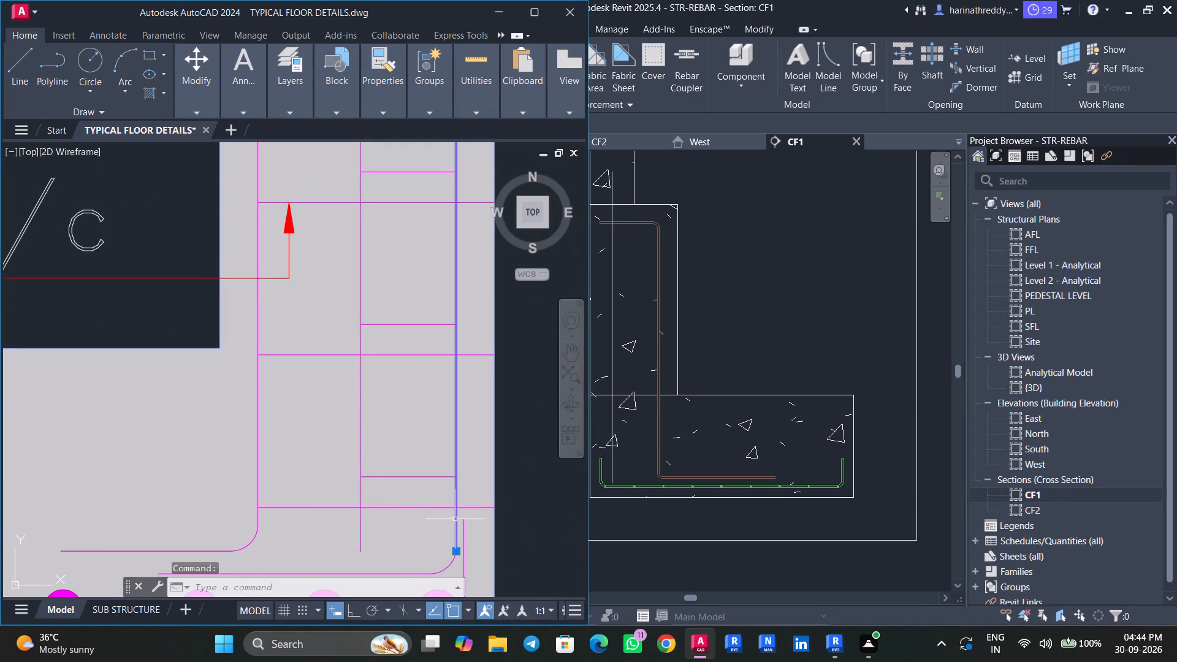
pyautogui.press('Escape')
pyautogui.click(449, 568)
pyautogui.scroll(-1, 428, 532)
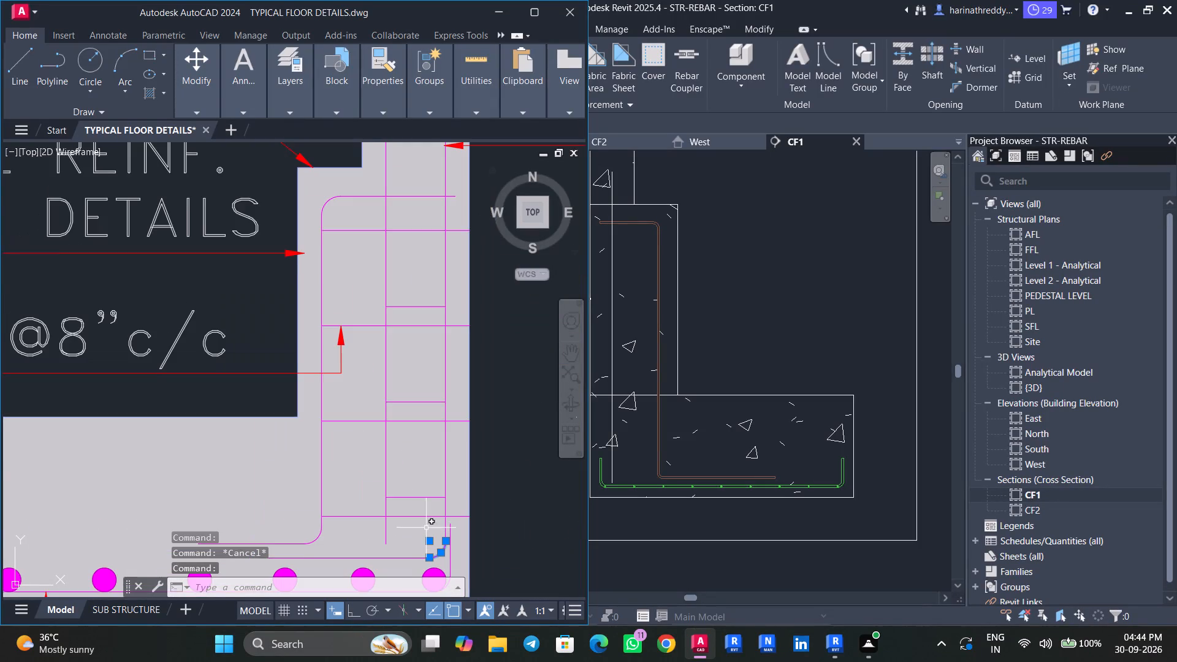
pyautogui.moveTo(417, 498); pyautogui.dragTo(416, 471, button='middle')
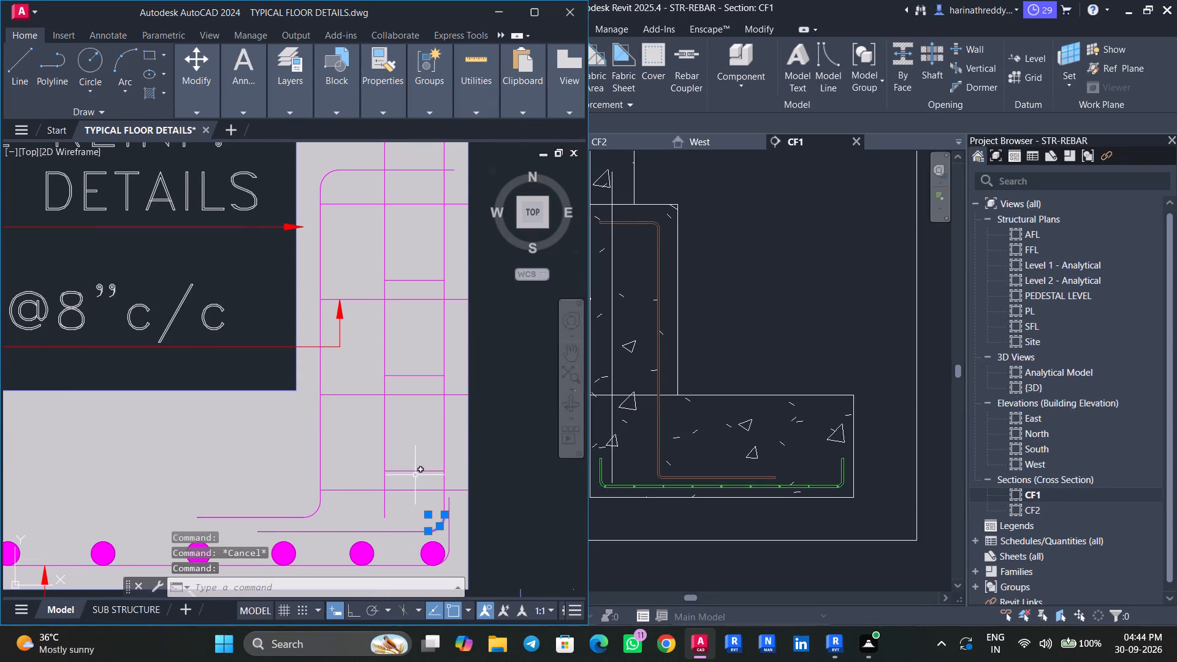
pyautogui.press('Escape')
pyautogui.press('Escape')
pyautogui.press('Escape')
pyautogui.click(505, 17)
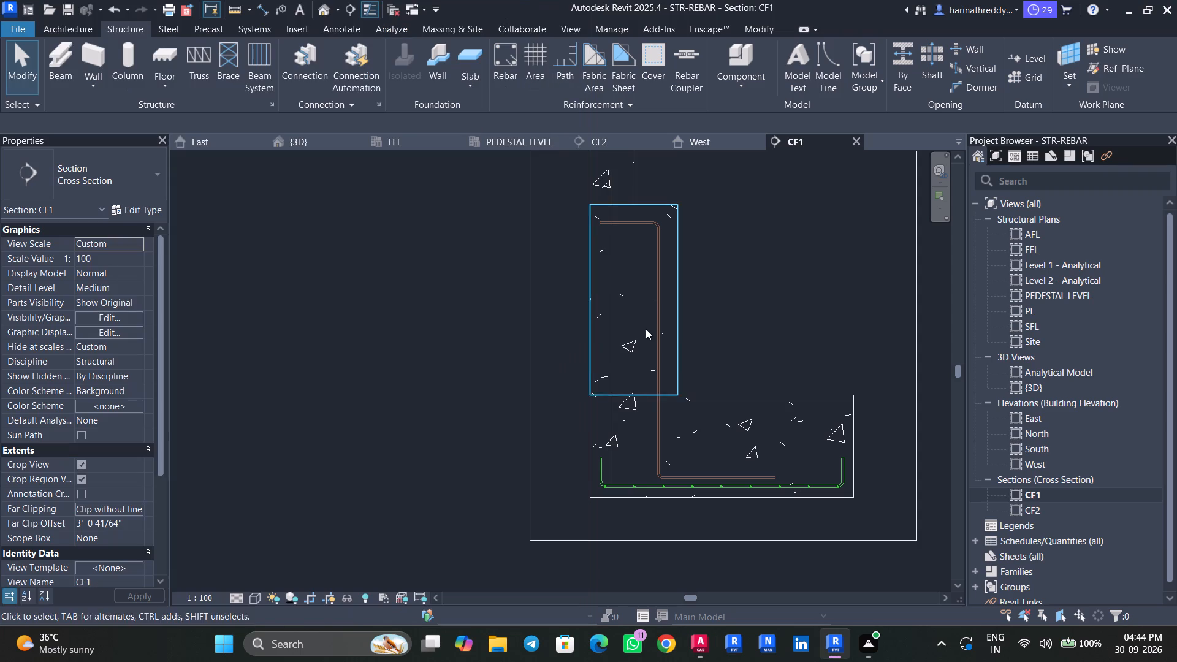
# Sketch an L-shaped H8 bar hosted by the CF1 pedestal, with a 6" horizontal leg and a 2 1/4" upright at grid A.
pyautogui.scroll(4, 635, 471)
pyautogui.moveTo(635, 478); pyautogui.dragTo(641, 519, button='middle')
pyautogui.click(718, 314)
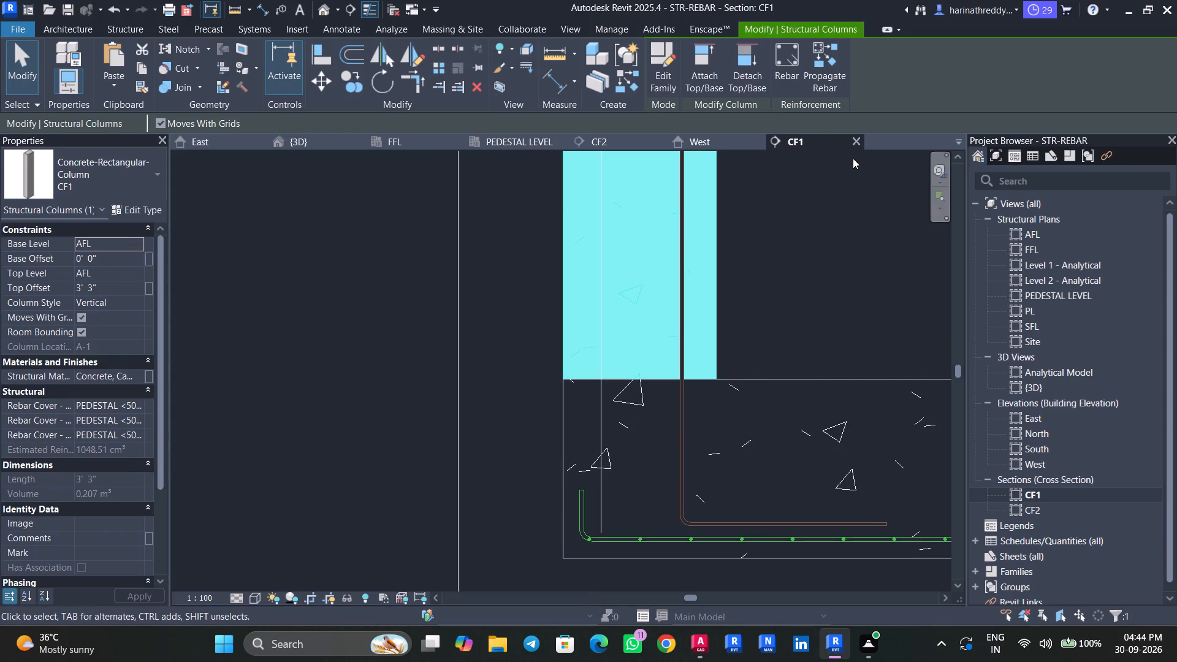
pyautogui.click(777, 75)
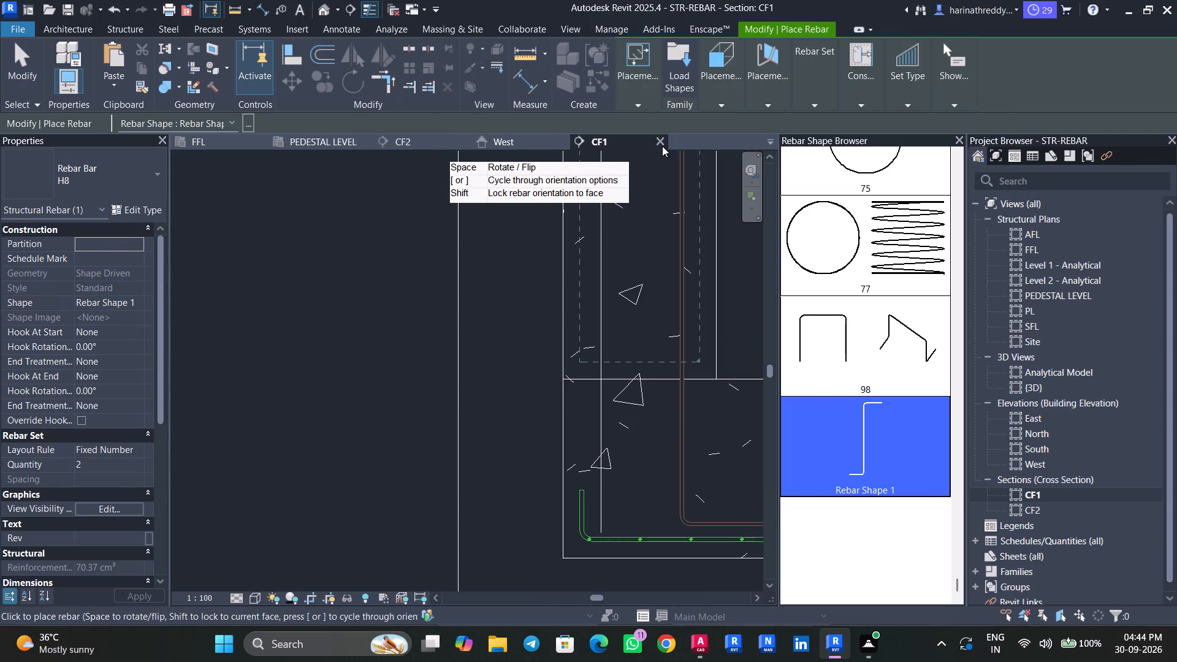
pyautogui.click(644, 97)
pyautogui.click(752, 140)
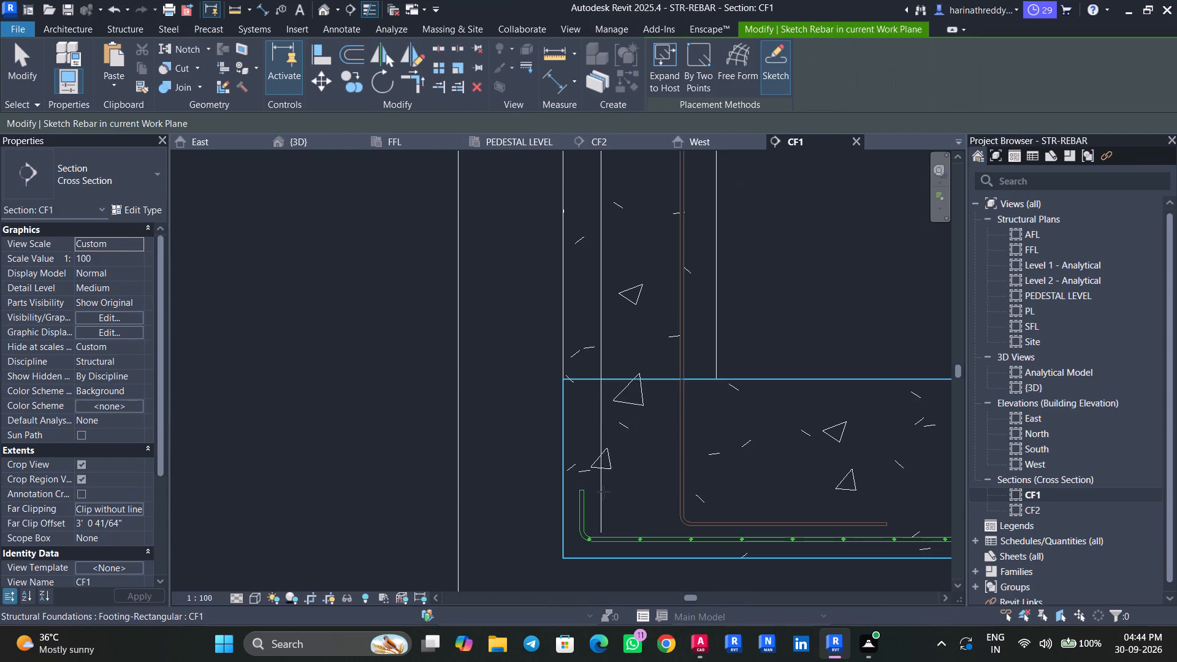
pyautogui.scroll(4, 613, 509)
pyautogui.moveTo(612, 506); pyautogui.dragTo(590, 400, button='middle')
pyautogui.scroll(-4, 591, 414)
pyautogui.click(566, 217)
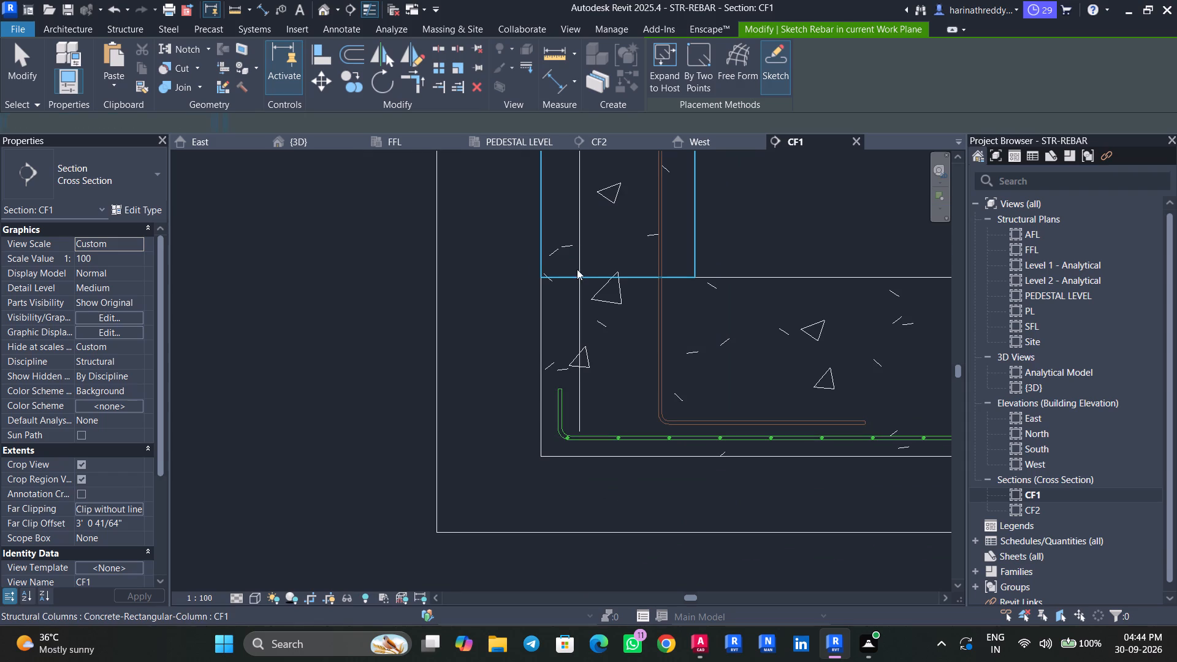
pyautogui.scroll(3, 643, 427)
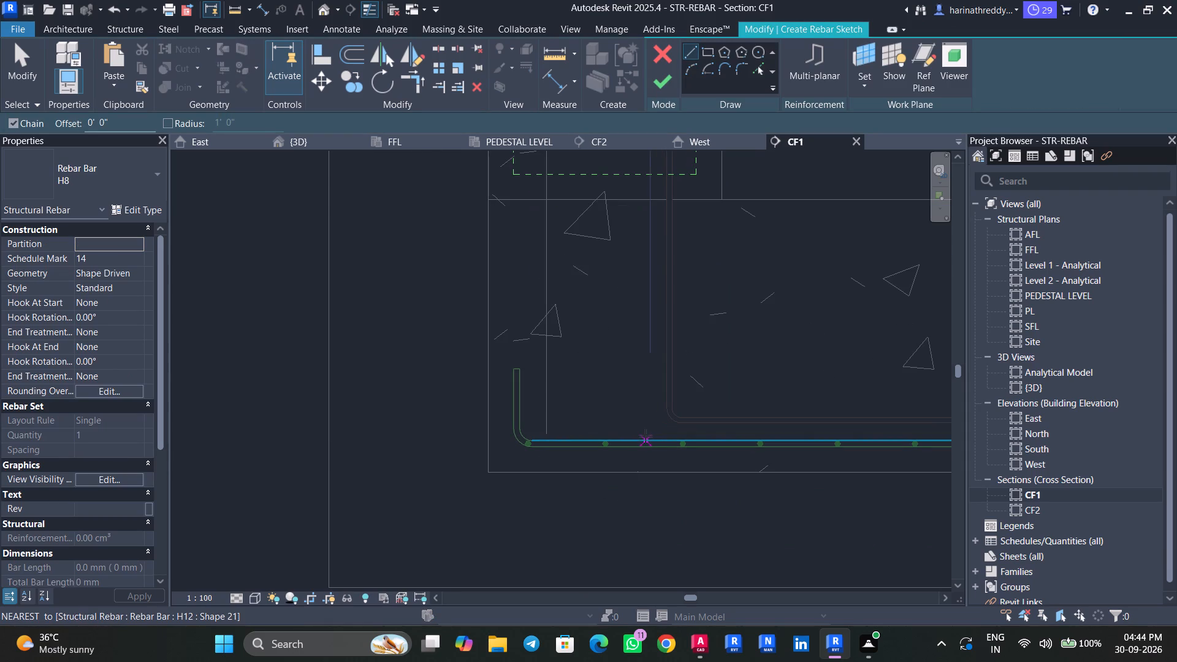
pyautogui.click(626, 435)
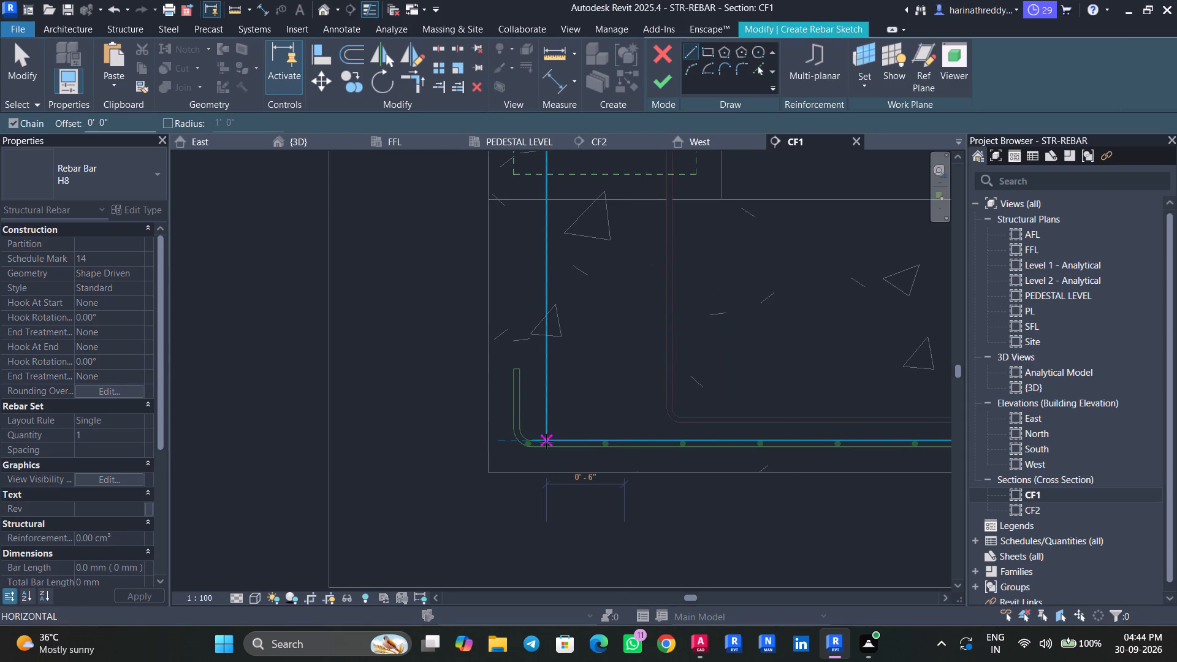
pyautogui.click(546, 441)
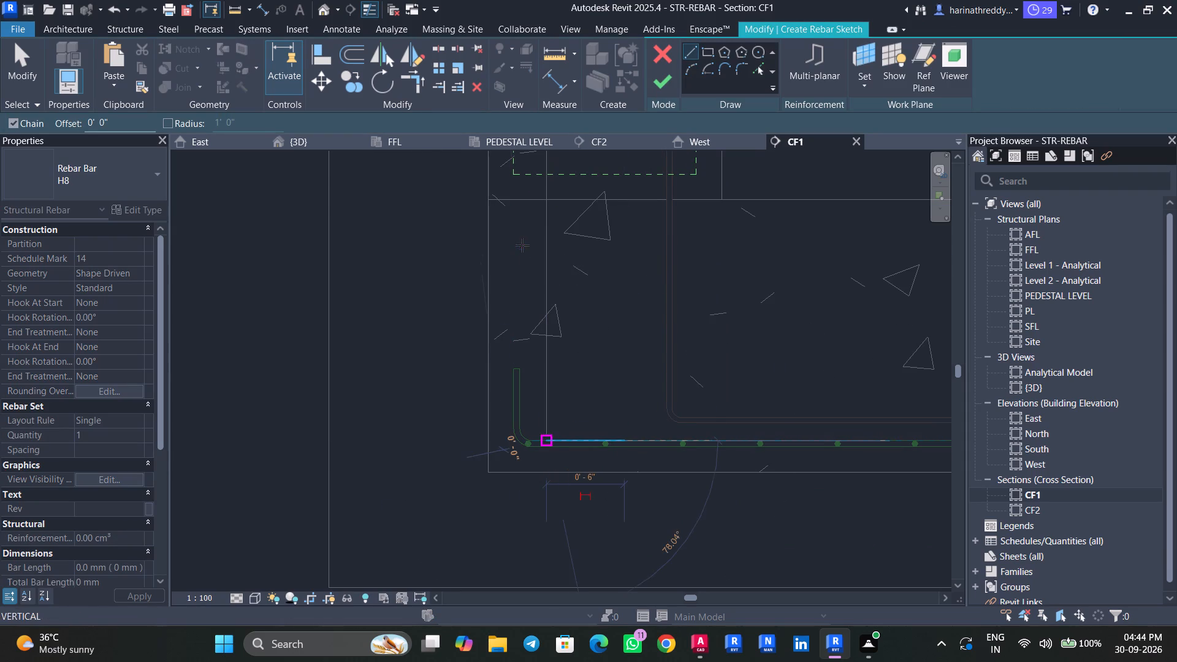
pyautogui.moveTo(536, 220); pyautogui.dragTo(536, 430, button='middle')
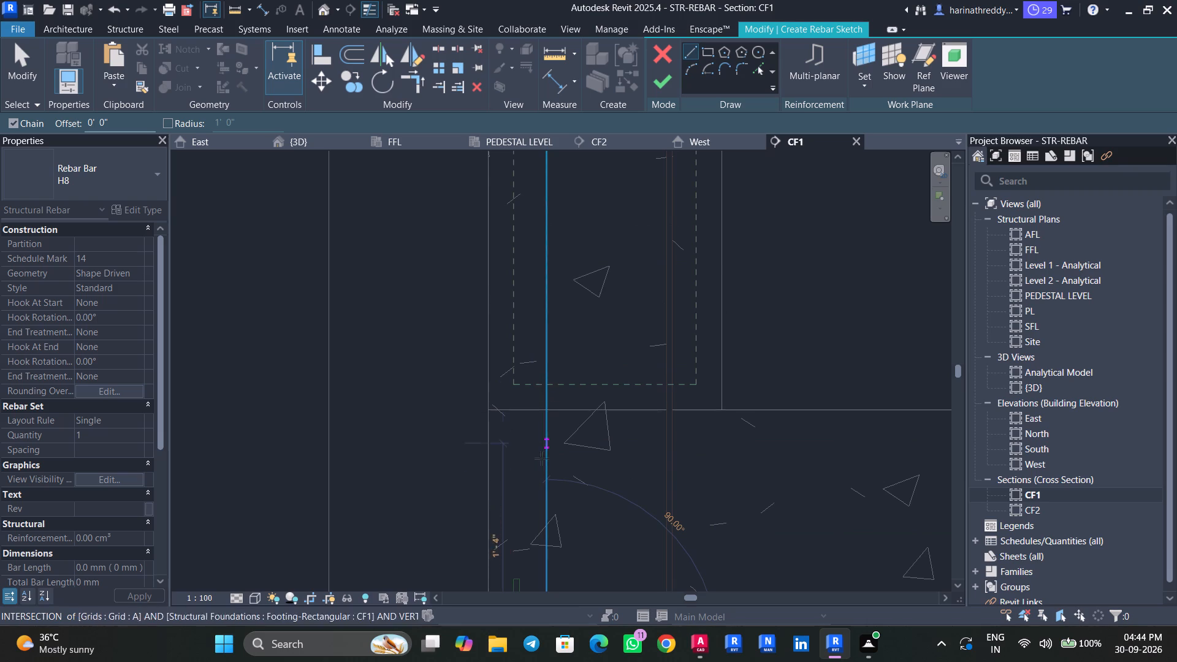
pyautogui.moveTo(542, 479); pyautogui.dragTo(598, 211, button='middle')
pyautogui.scroll(4, 605, 378)
pyautogui.click(604, 341)
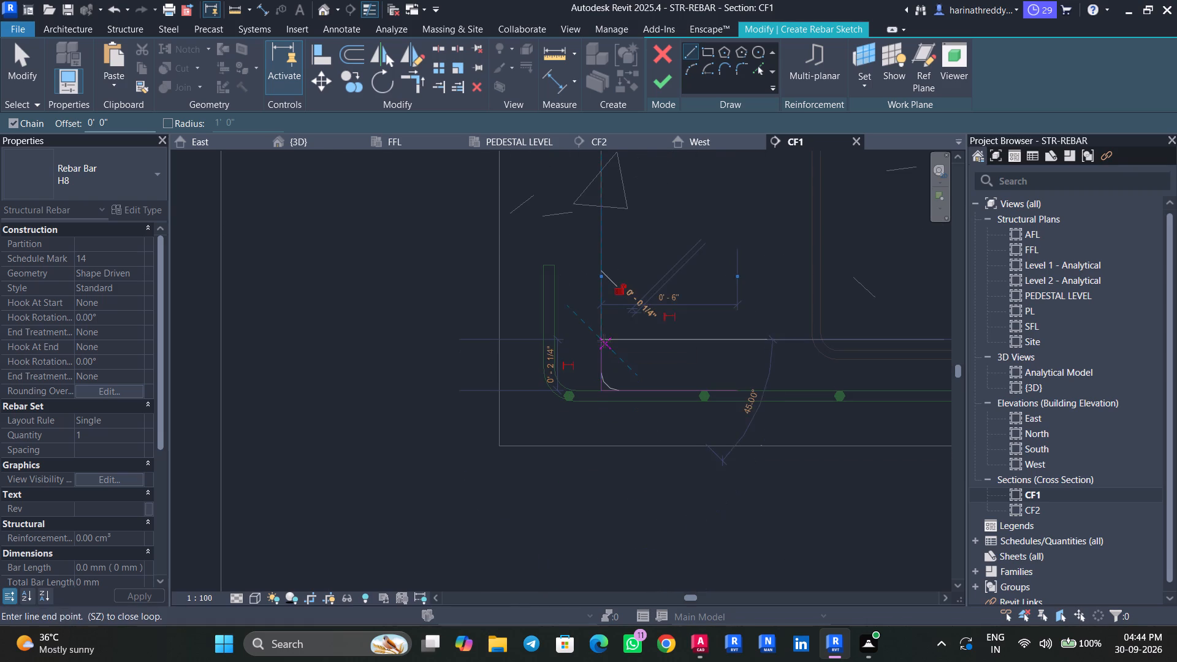
pyautogui.press('Escape')
pyautogui.press('Escape')
pyautogui.press('Escape')
pyautogui.press('Escape')
pyautogui.click(665, 72)
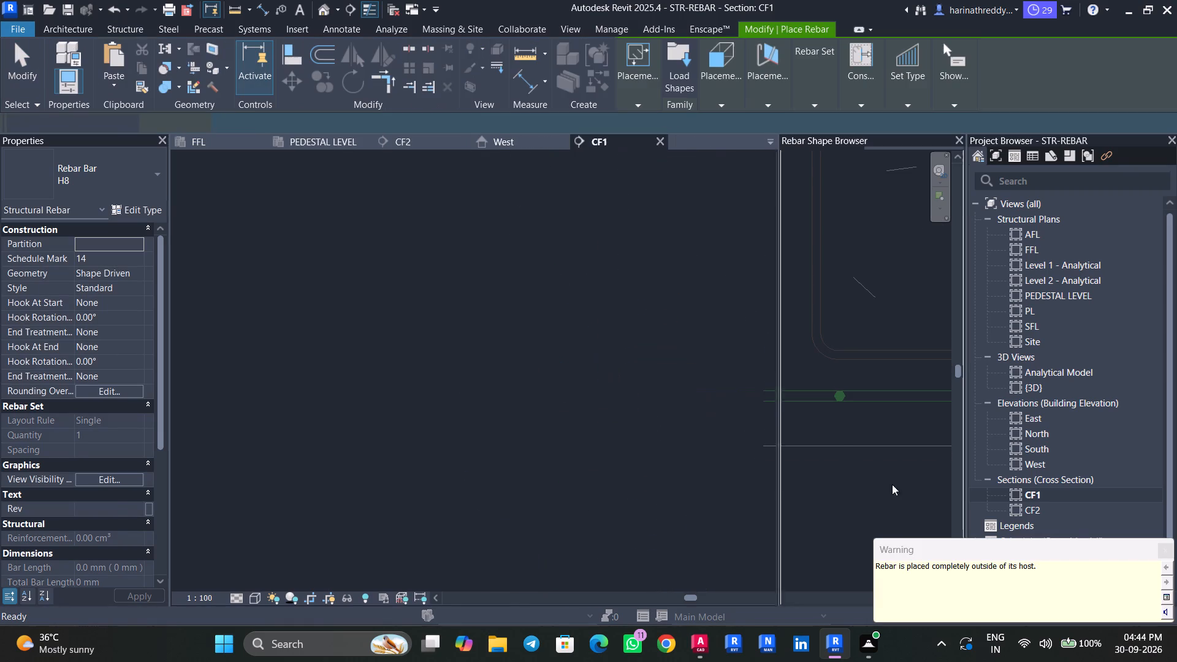
pyautogui.click(1167, 557)
pyautogui.press('Escape')
pyautogui.press('Escape')
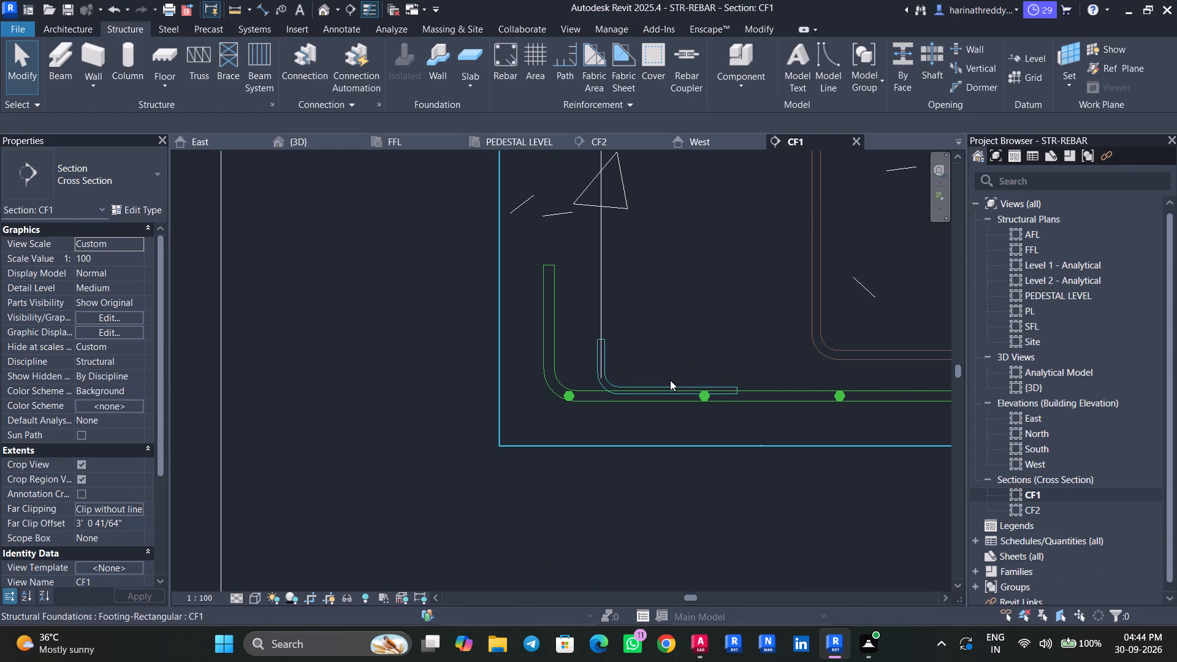
# Adjust the L-shaped bar so it sits just above the footing's bottom bars, with A about 50 mm and B about 185 mm.
pyautogui.click(669, 383)
pyautogui.scroll(6, 668, 386)
pyautogui.moveTo(681, 387); pyautogui.dragTo(684, 370)
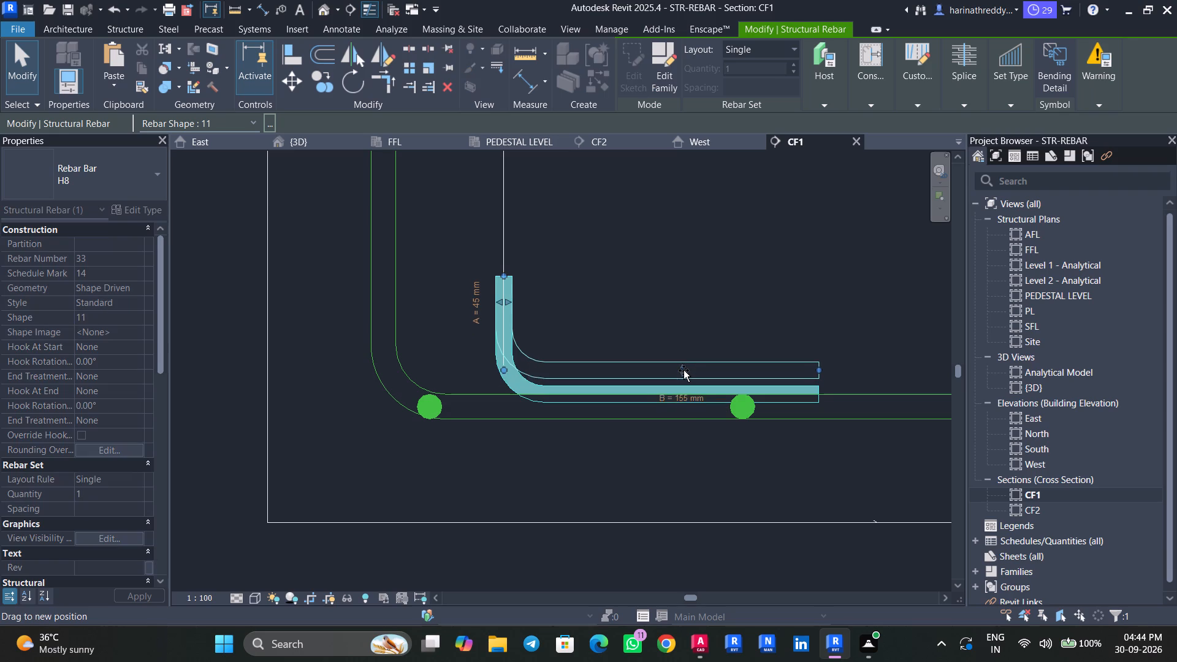
pyautogui.moveTo(684, 370); pyautogui.dragTo(684, 376)
pyautogui.moveTo(501, 305); pyautogui.dragTo(489, 305)
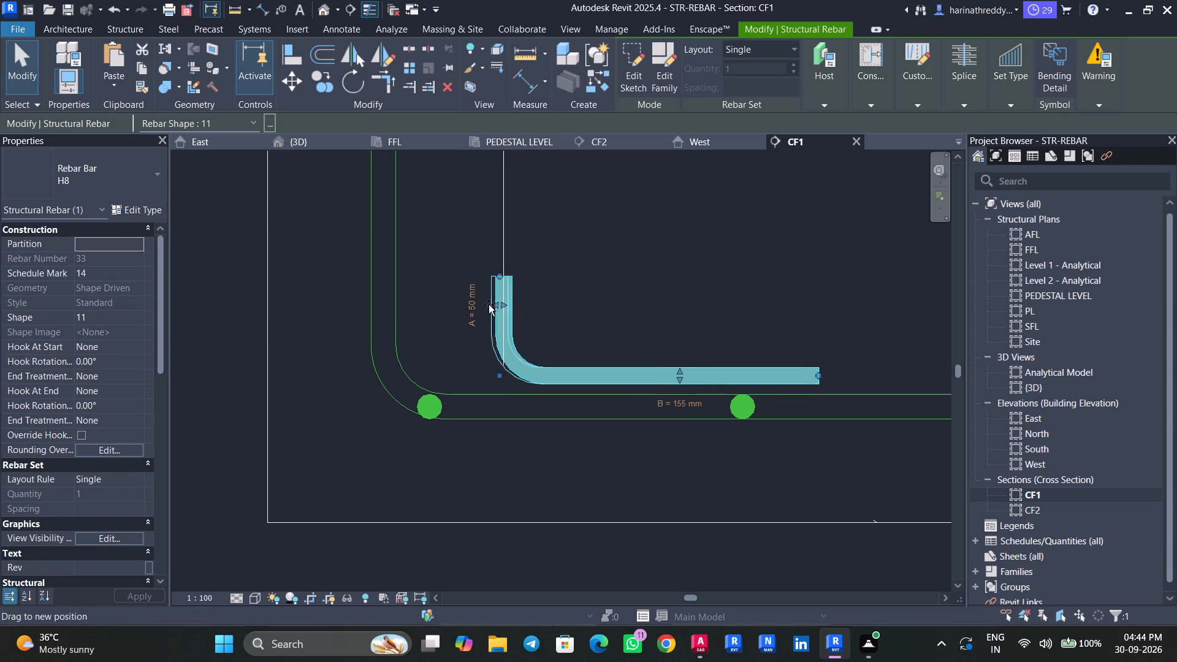
pyautogui.moveTo(489, 305); pyautogui.dragTo(430, 311)
pyautogui.moveTo(434, 310); pyautogui.dragTo(443, 311)
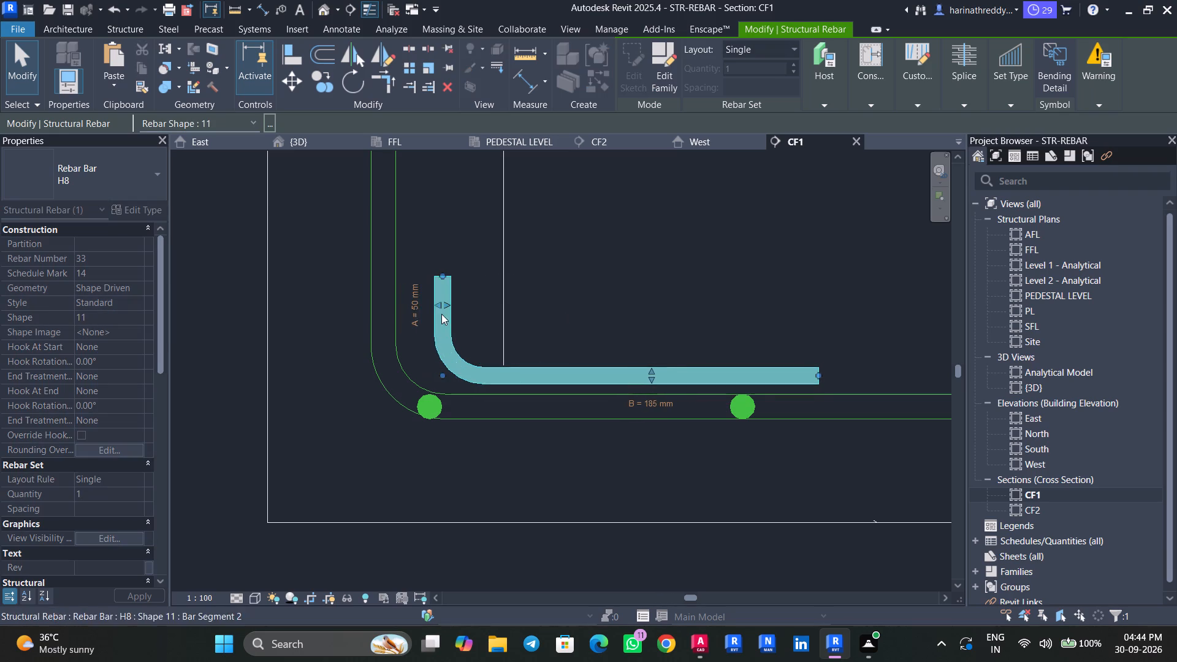
pyautogui.press('Escape')
pyautogui.press('Escape')
# Place a set of H8 shape 52 stirrups in the CF1 pedestal, using the maximum-spacing layout rule at 8" spacing.
pyautogui.scroll(-8, 513, 299)
pyautogui.moveTo(569, 219); pyautogui.dragTo(544, 387, button='middle')
pyautogui.scroll(-5, 544, 364)
pyautogui.moveTo(540, 378); pyautogui.dragTo(522, 434, button='middle')
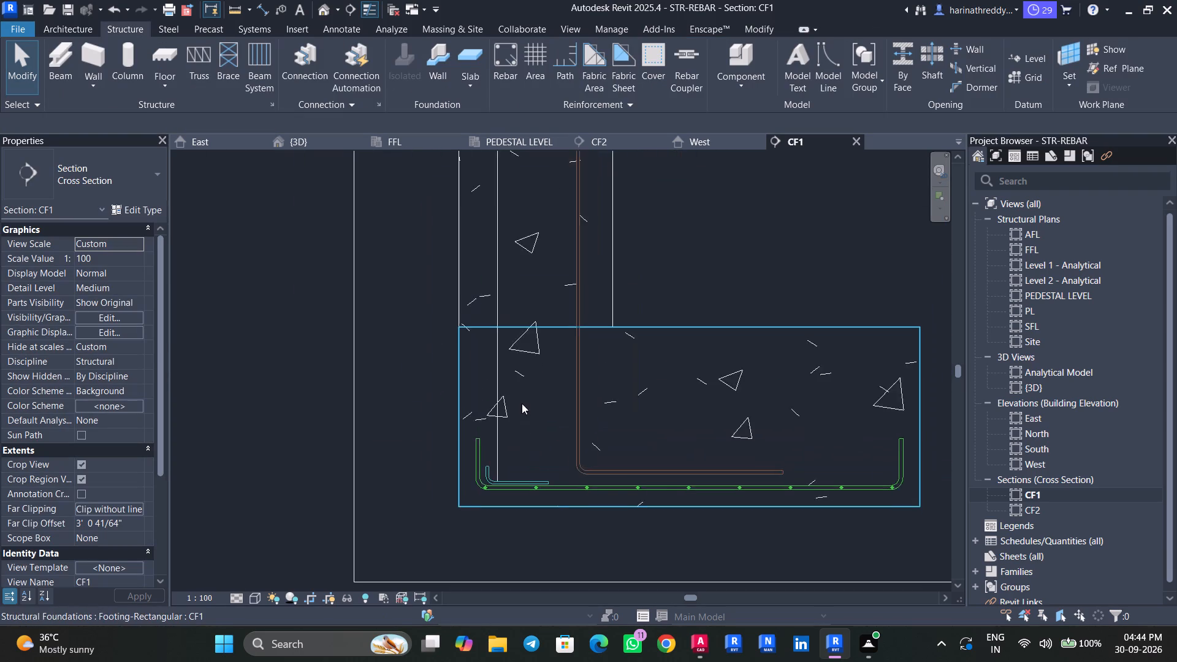
pyautogui.scroll(-5, 522, 403)
pyautogui.moveTo(522, 427); pyautogui.dragTo(521, 466, button='middle')
pyautogui.click(517, 363)
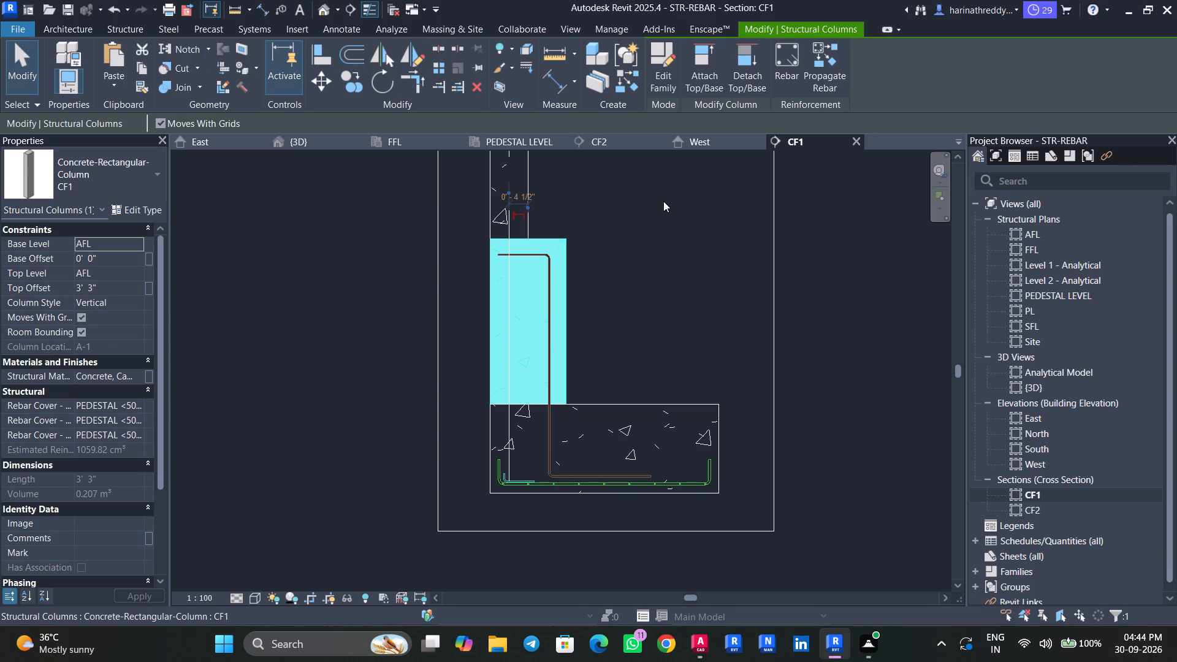
pyautogui.moveTo(623, 270); pyautogui.dragTo(695, 361, button='middle')
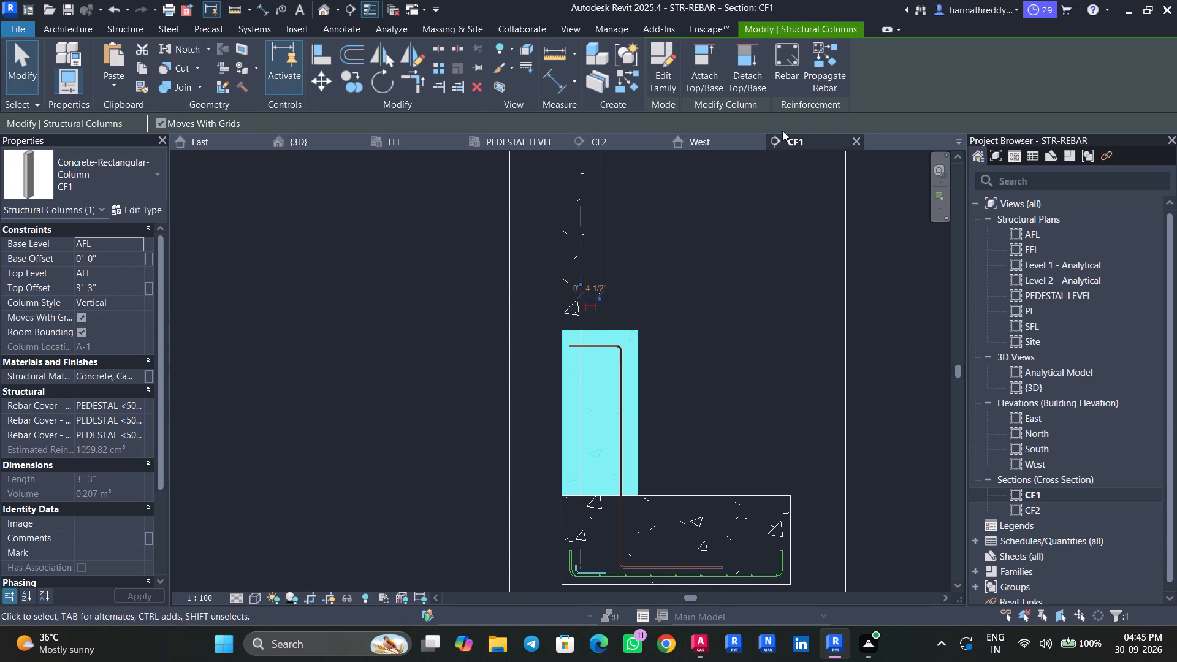
pyautogui.click(780, 83)
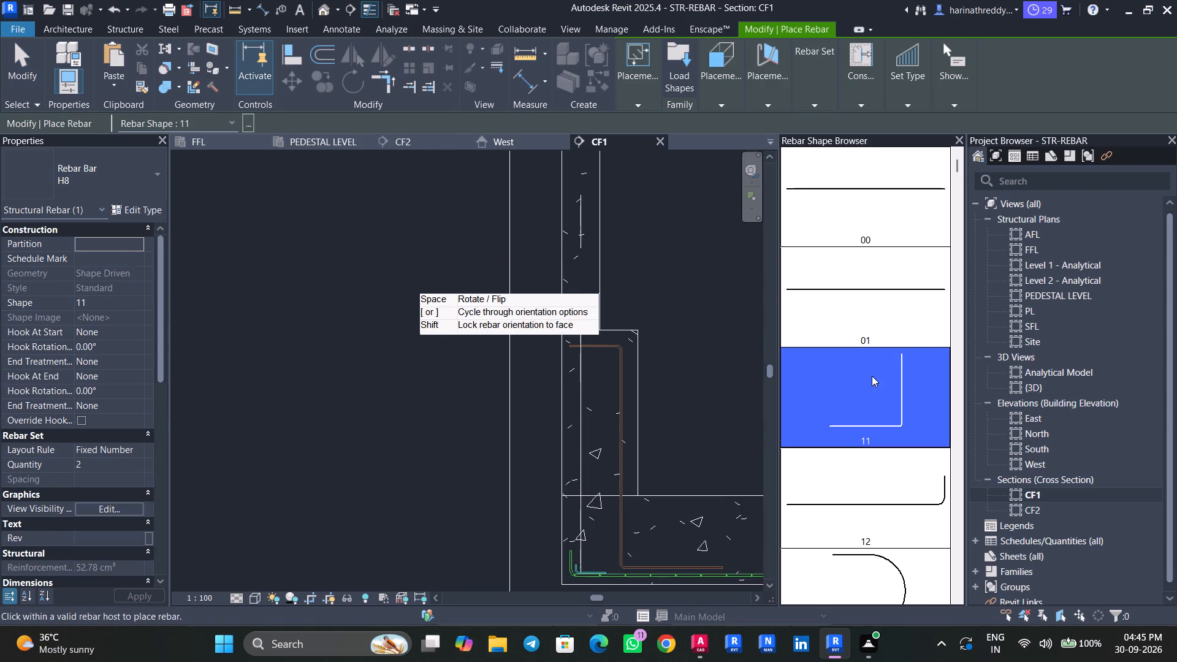
pyautogui.scroll(-20, 858, 375)
pyautogui.scroll(-19, 858, 375)
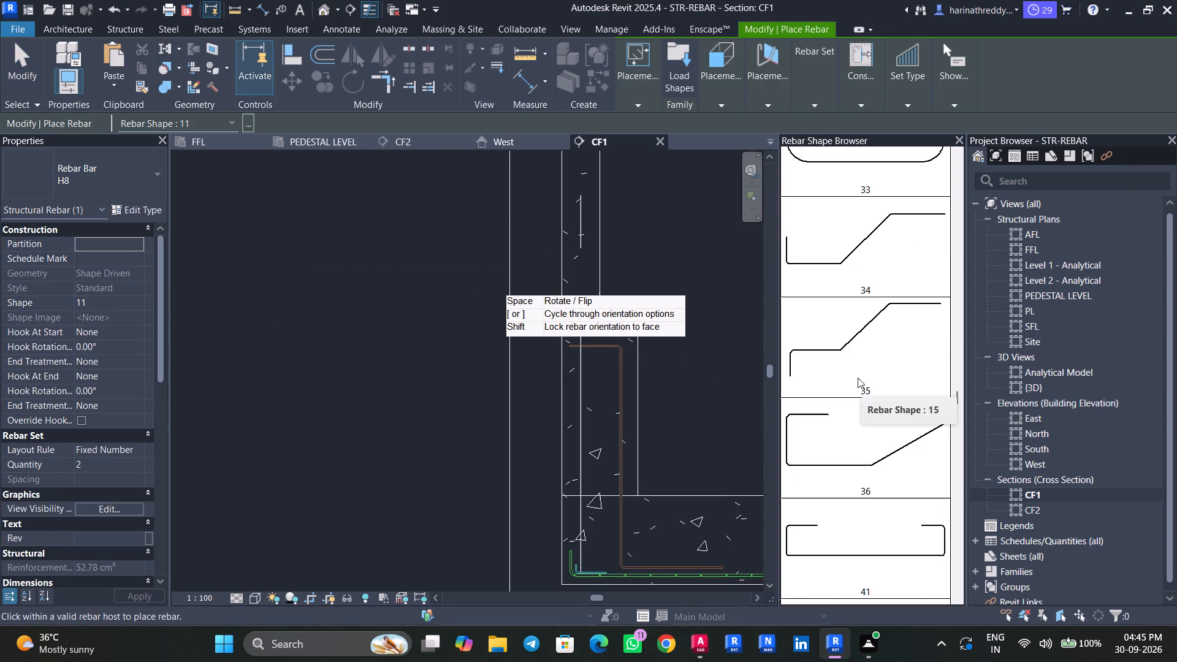
pyautogui.scroll(-9, 858, 378)
pyautogui.scroll(-2, 866, 428)
pyautogui.click(866, 509)
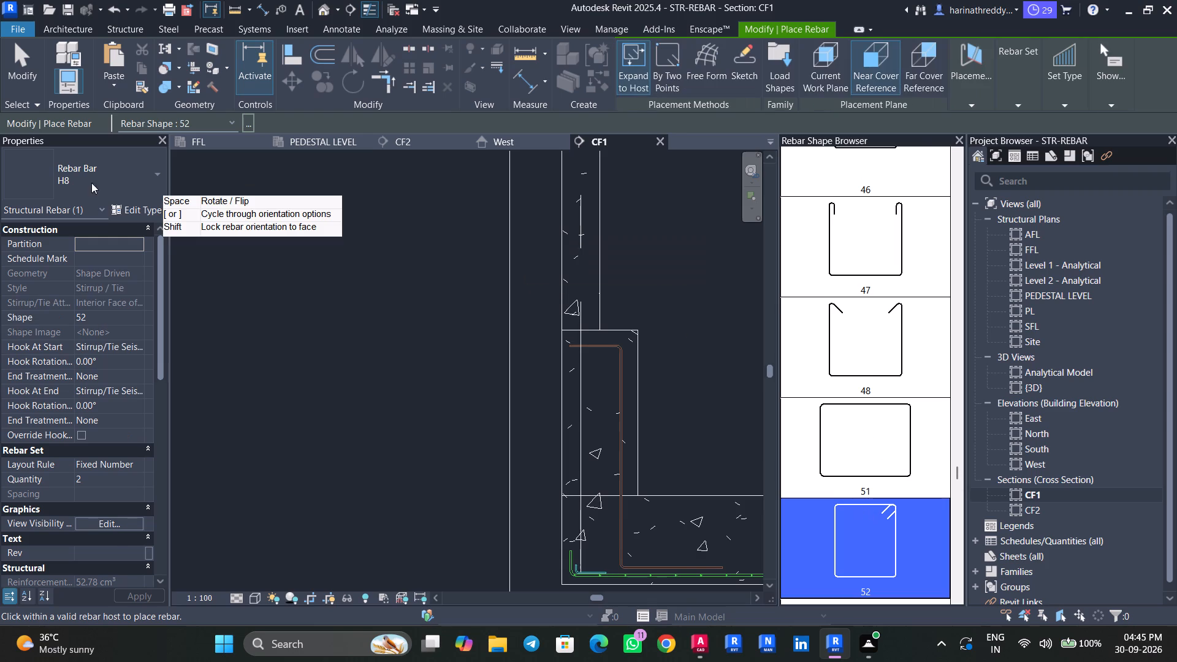
pyautogui.click(135, 465)
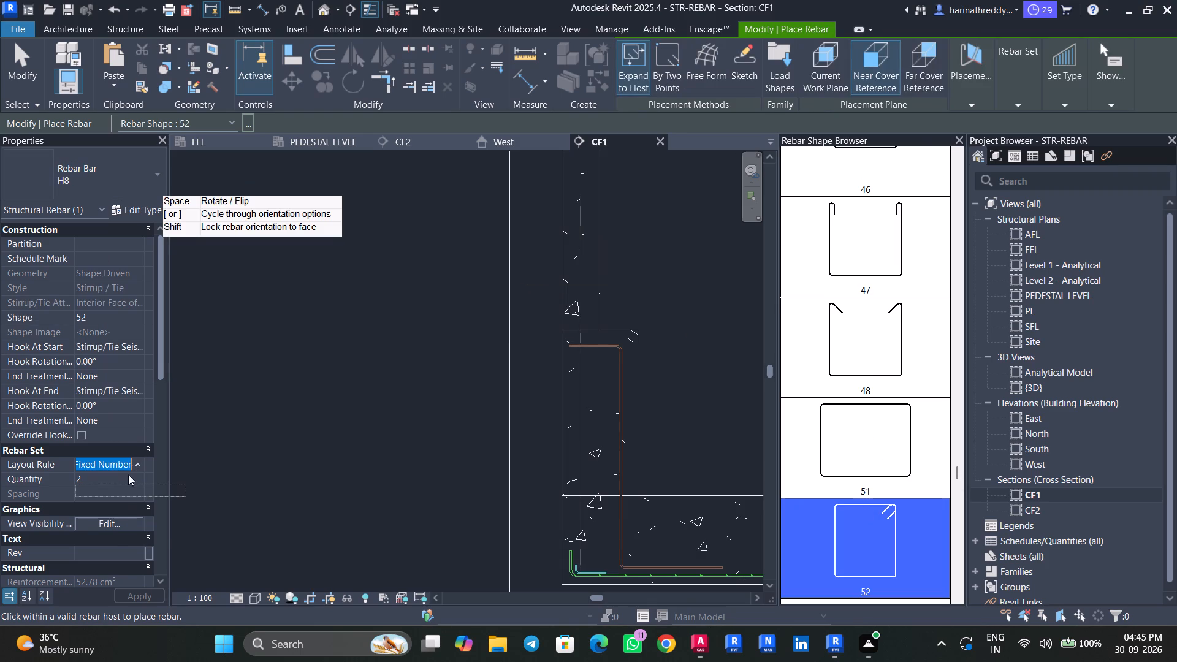
pyautogui.click(121, 506)
pyautogui.click(127, 494)
pyautogui.moveTo(128, 494); pyautogui.dragTo(128, 493)
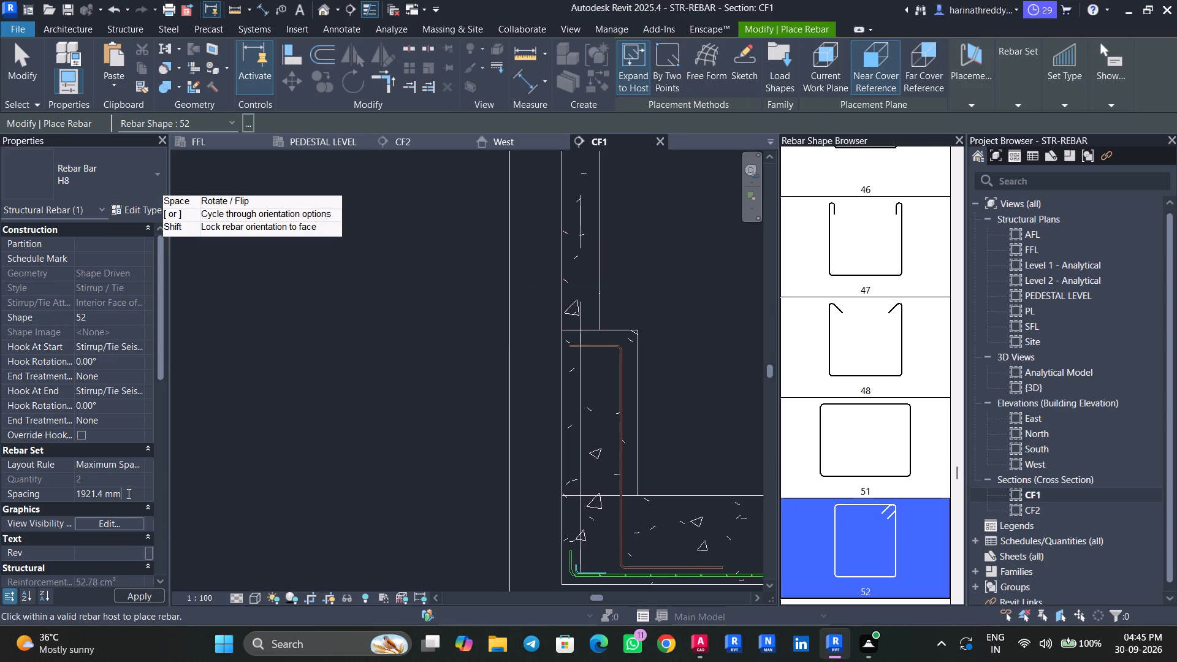
pyautogui.moveTo(128, 493); pyautogui.dragTo(23, 492)
pyautogui.press('8')
pyautogui.hotkey('shift', '"')
pyautogui.press('Return')
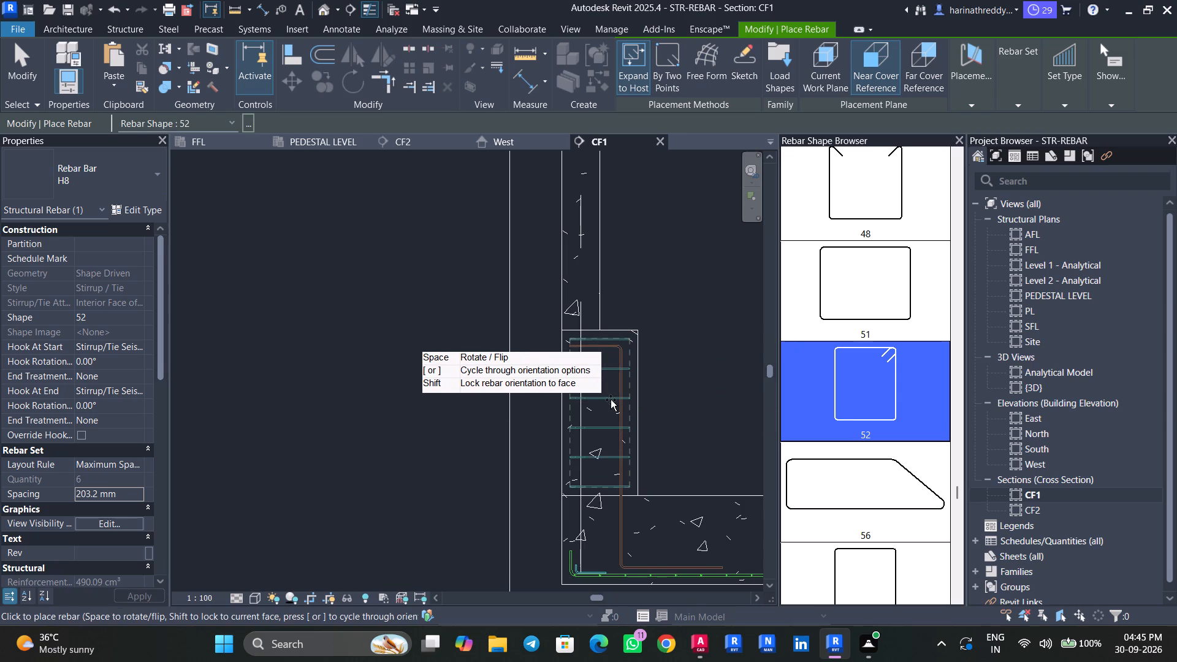
pyautogui.click(611, 400)
pyautogui.press('Escape')
pyautogui.press('Escape')
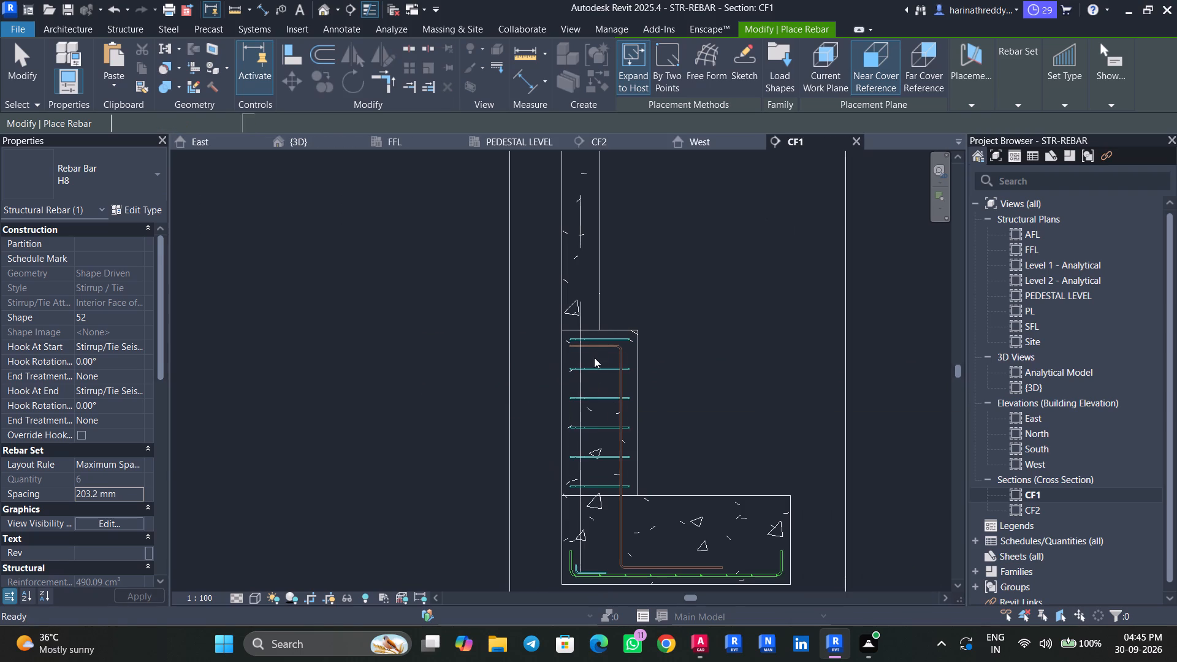
pyautogui.press('Escape')
# Stretch the stirrup set from just below the pedestal bar's top bend down into the footing, ending just above the L-shaped bottom bar.
pyautogui.click(606, 342)
pyautogui.scroll(12, 602, 342)
pyautogui.moveTo(608, 317); pyautogui.dragTo(603, 343)
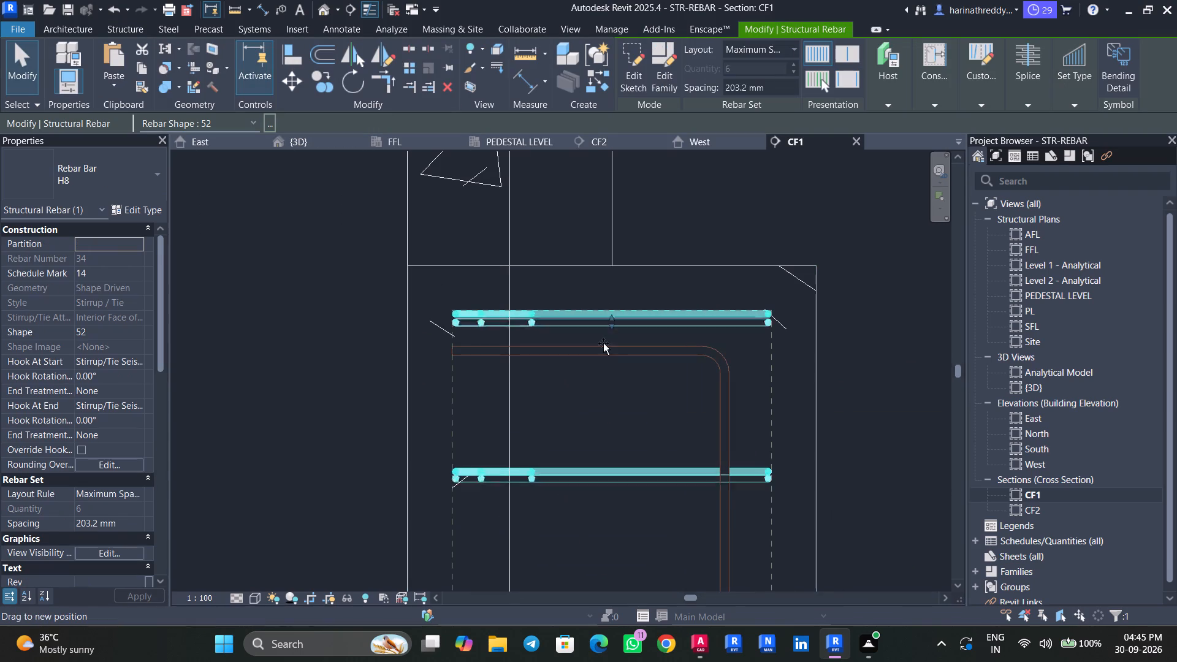
pyautogui.moveTo(603, 343); pyautogui.dragTo(600, 371)
pyautogui.scroll(-6, 623, 435)
pyautogui.moveTo(620, 425); pyautogui.dragTo(577, 237, button='middle')
pyautogui.moveTo(592, 403); pyautogui.dragTo(593, 224, button='middle')
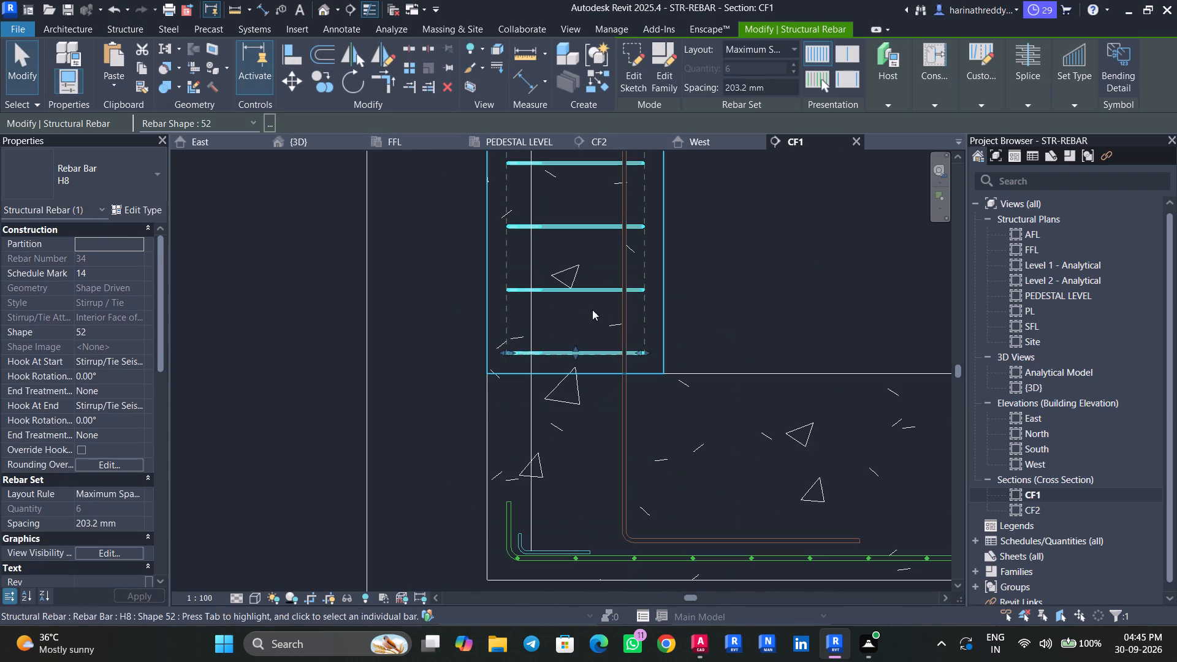
pyautogui.moveTo(574, 359); pyautogui.dragTo(568, 519)
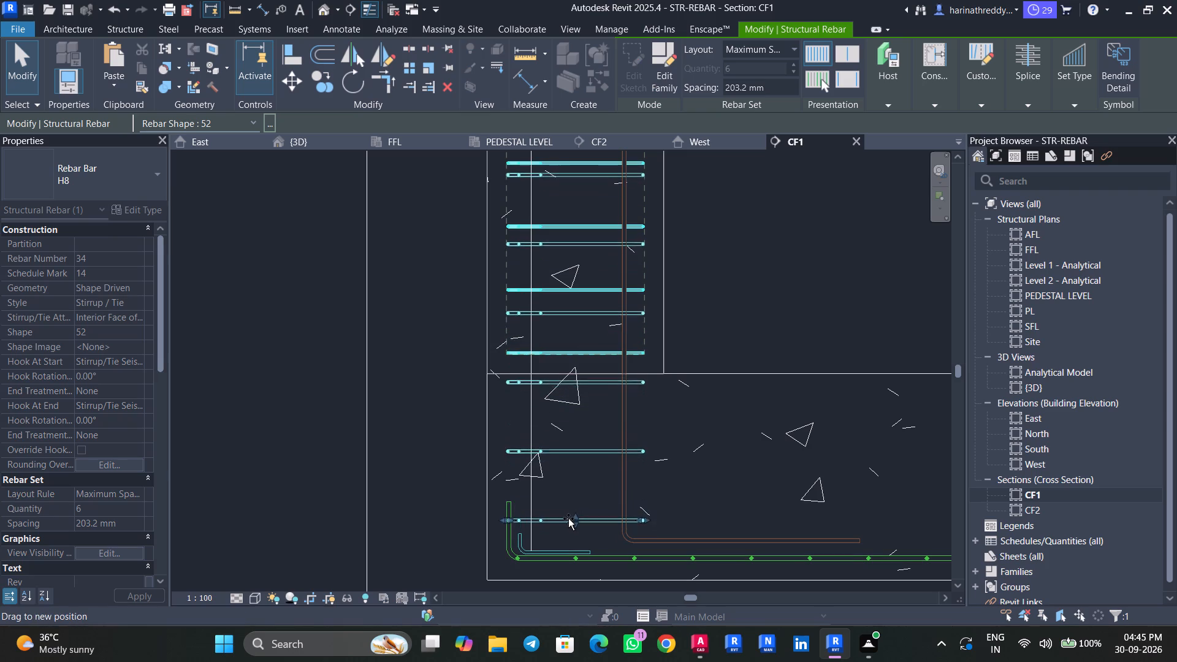
pyautogui.moveTo(568, 519); pyautogui.dragTo(571, 522)
pyautogui.press('Escape')
pyautogui.press('Escape')
pyautogui.press('Escape')
pyautogui.scroll(-3, 665, 424)
pyautogui.moveTo(665, 398); pyautogui.dragTo(658, 443, button='middle')
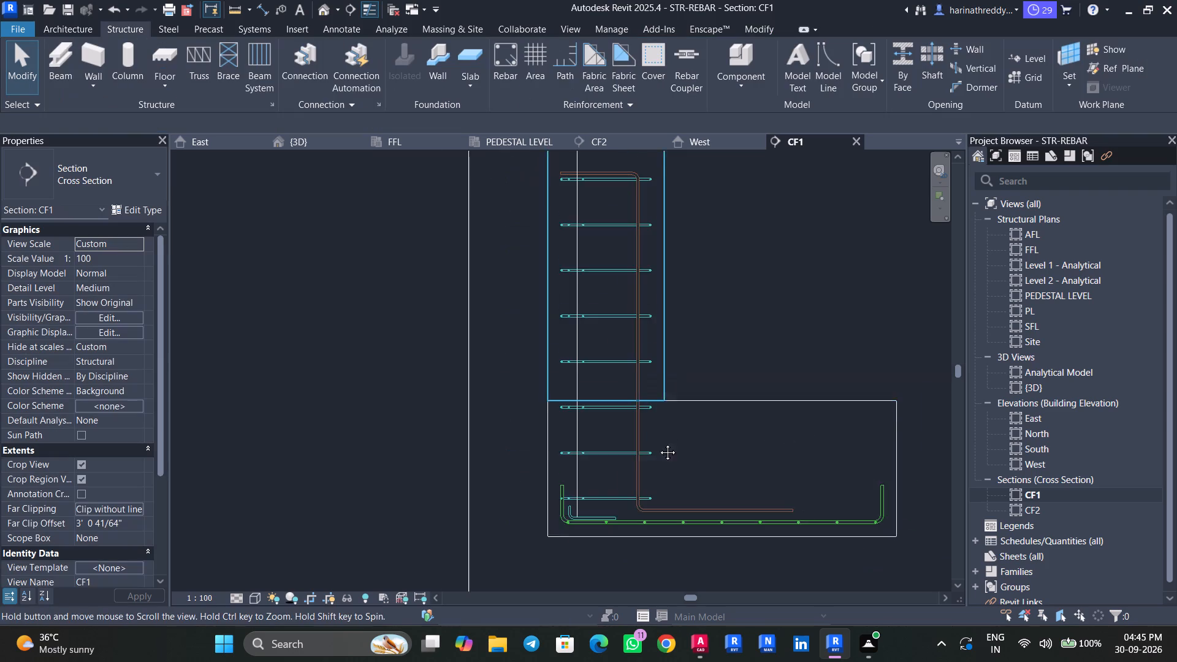
pyautogui.moveTo(658, 443); pyautogui.dragTo(649, 500, button='middle')
pyautogui.press('Escape')
pyautogui.click(628, 272)
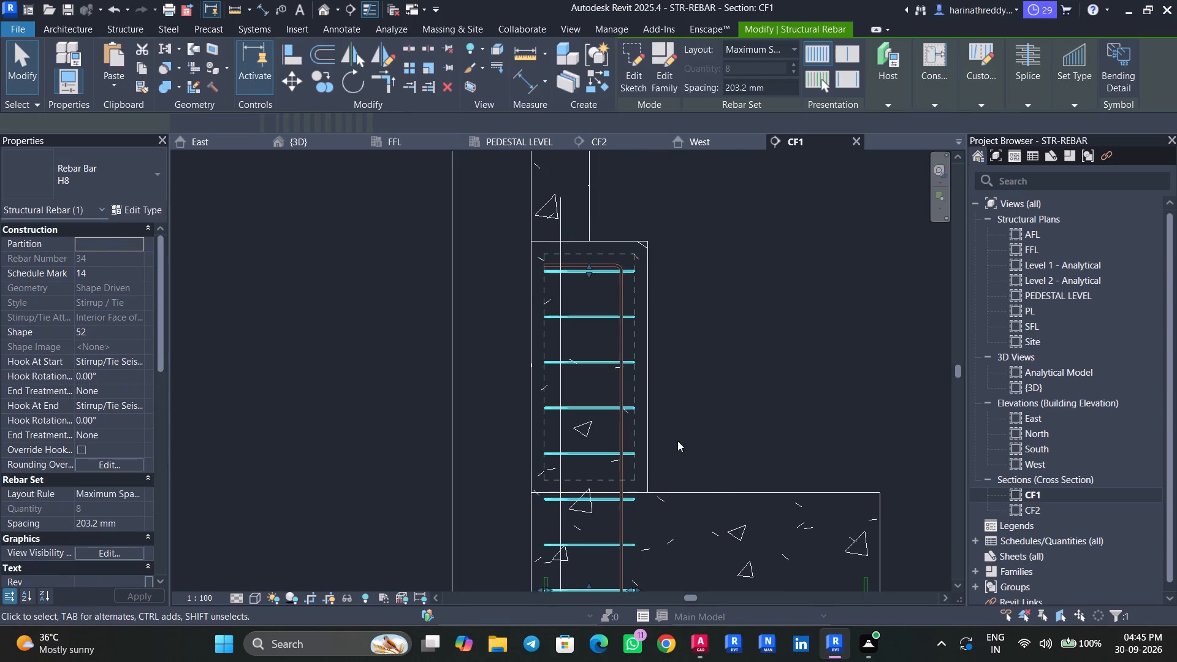
pyautogui.press('Escape')
# Check the AutoCAD pedestal section, then in Revit sketch a vertical H8 line about 11' 1 1/4" long, hosted by column C2, down to the footing's bottom bars.
pyautogui.click(701, 639)
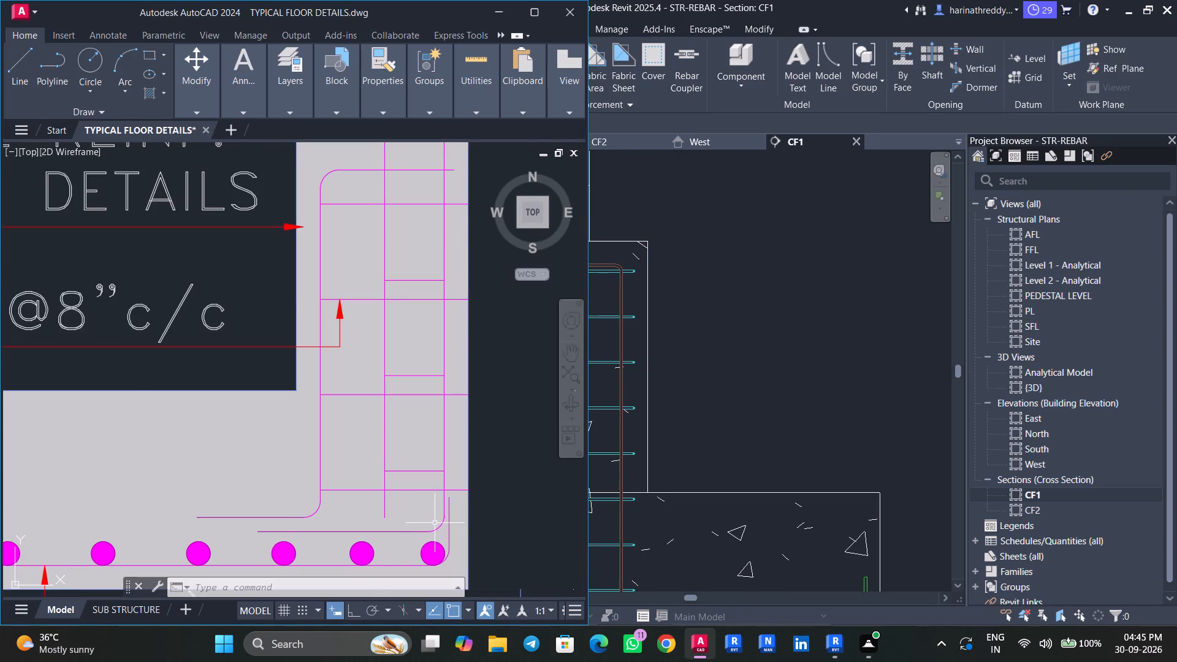
pyautogui.scroll(-2, 432, 522)
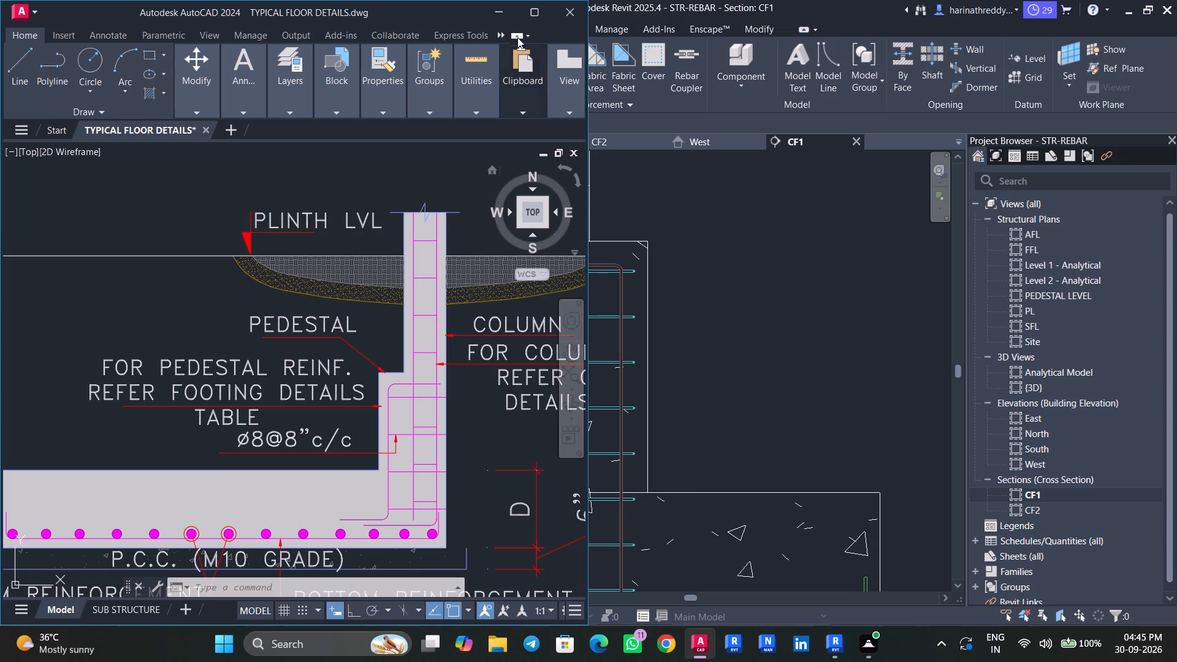
pyautogui.click(506, 23)
pyautogui.moveTo(657, 229); pyautogui.dragTo(669, 330, button='middle')
pyautogui.press('Escape')
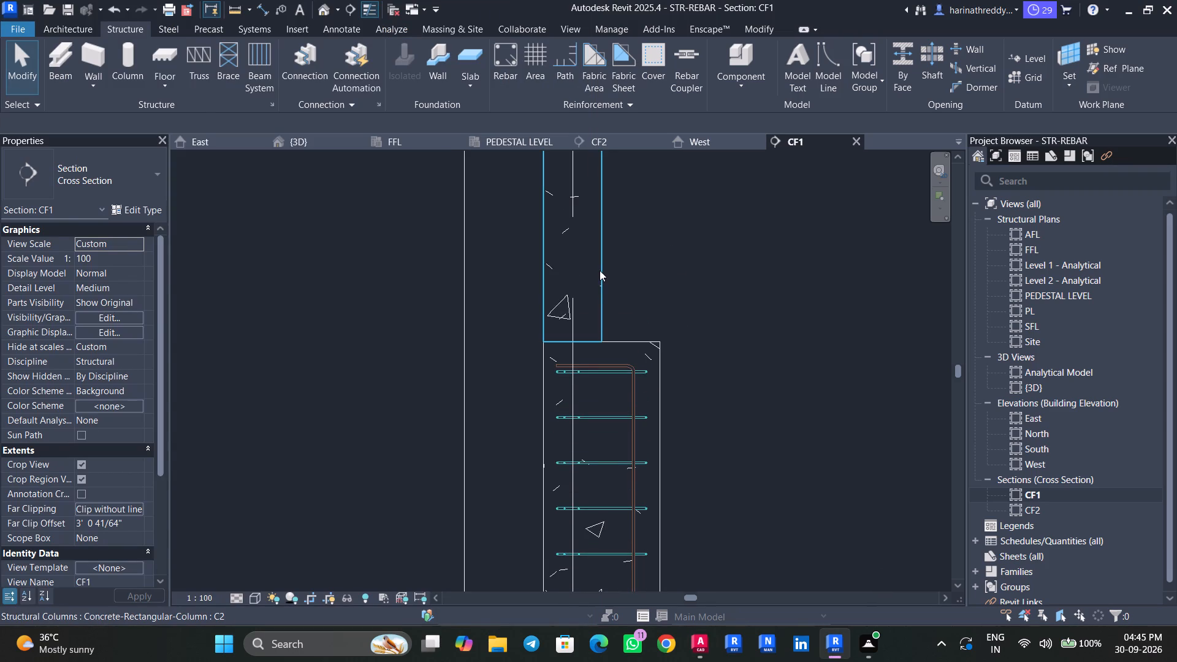
pyautogui.click(600, 270)
pyautogui.moveTo(642, 270); pyautogui.dragTo(661, 372, button='middle')
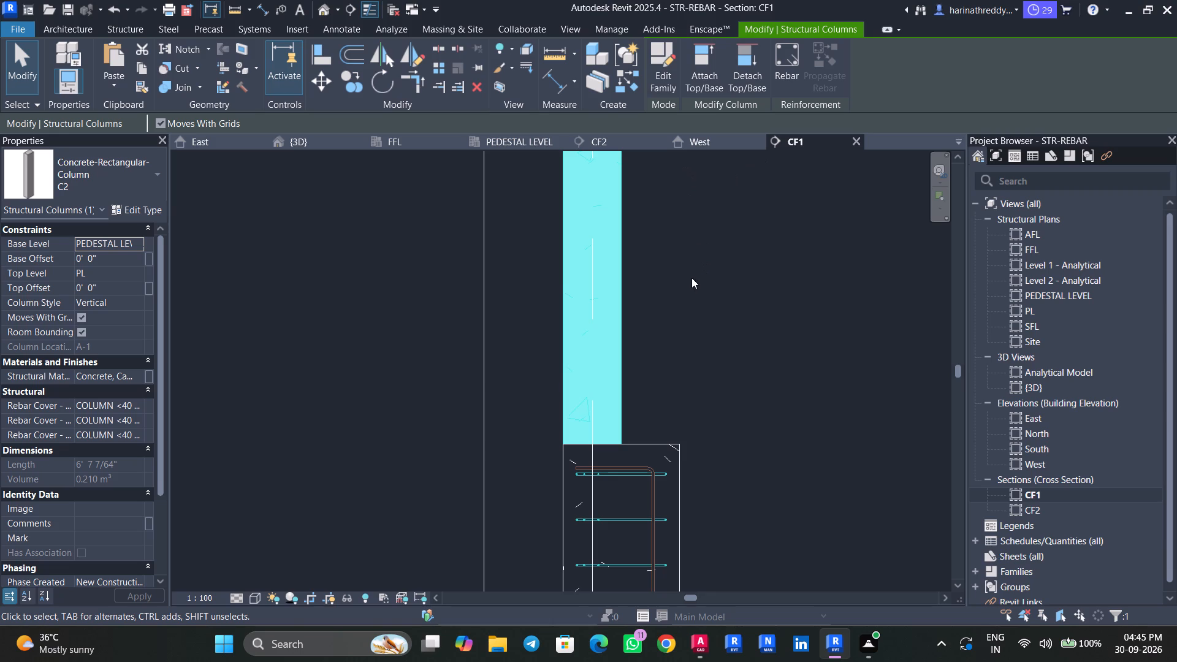
pyautogui.click(787, 82)
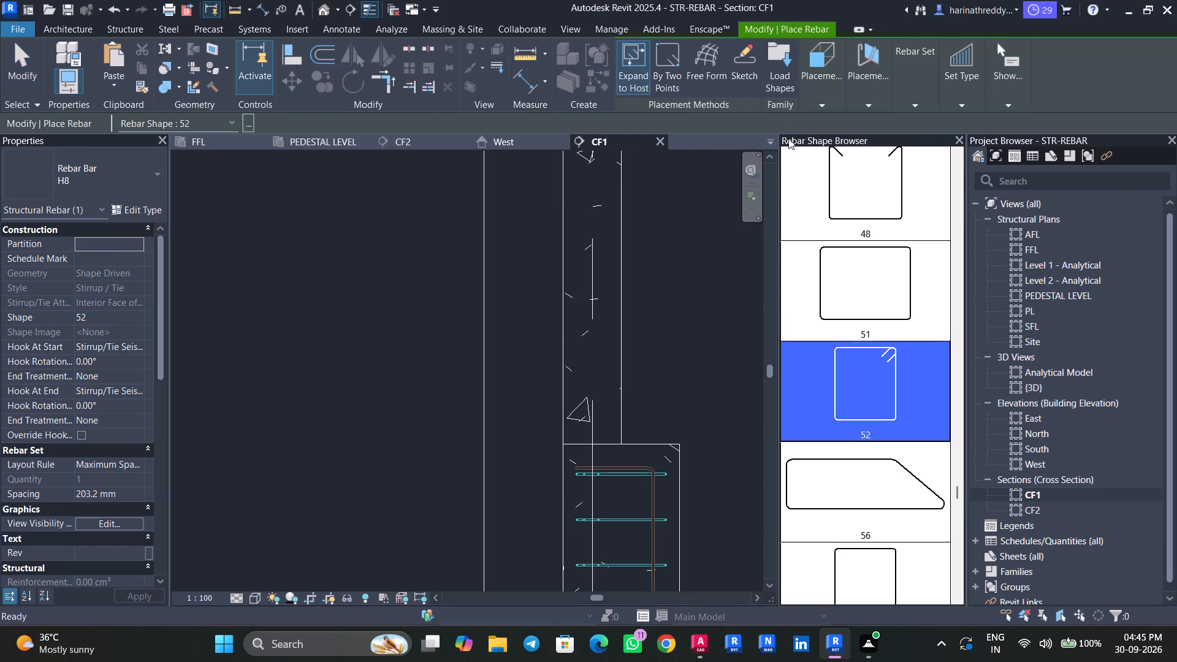
pyautogui.click(742, 78)
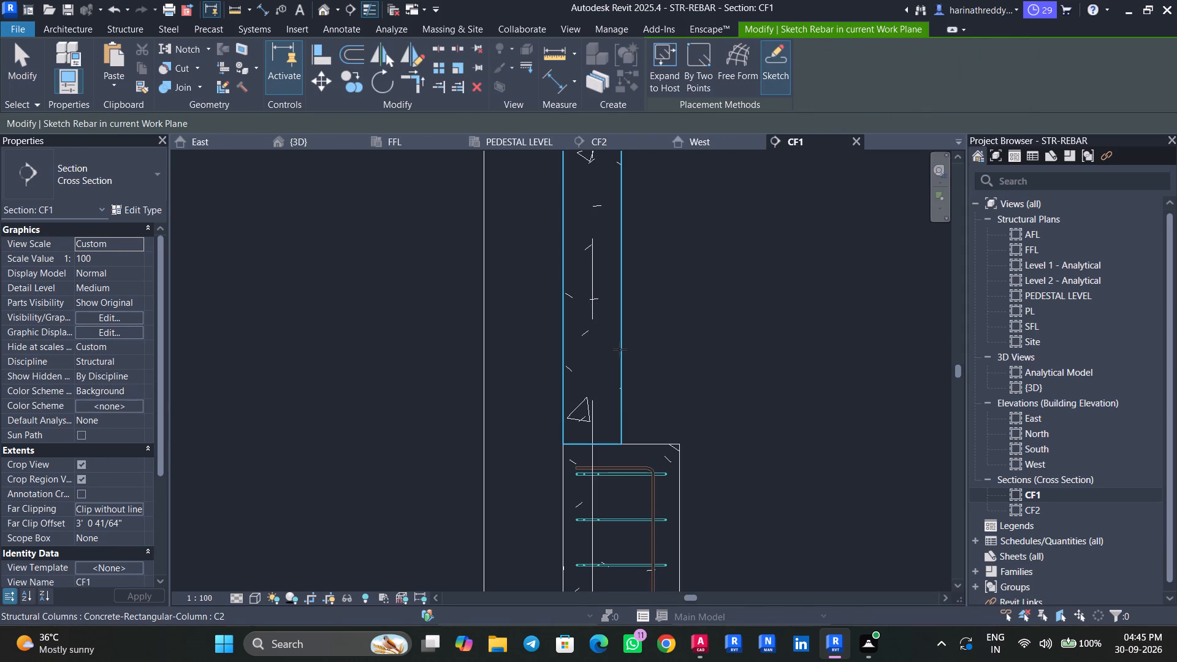
pyautogui.click(620, 349)
pyautogui.moveTo(589, 273); pyautogui.dragTo(602, 557, button='middle')
pyautogui.scroll(1, 602, 557)
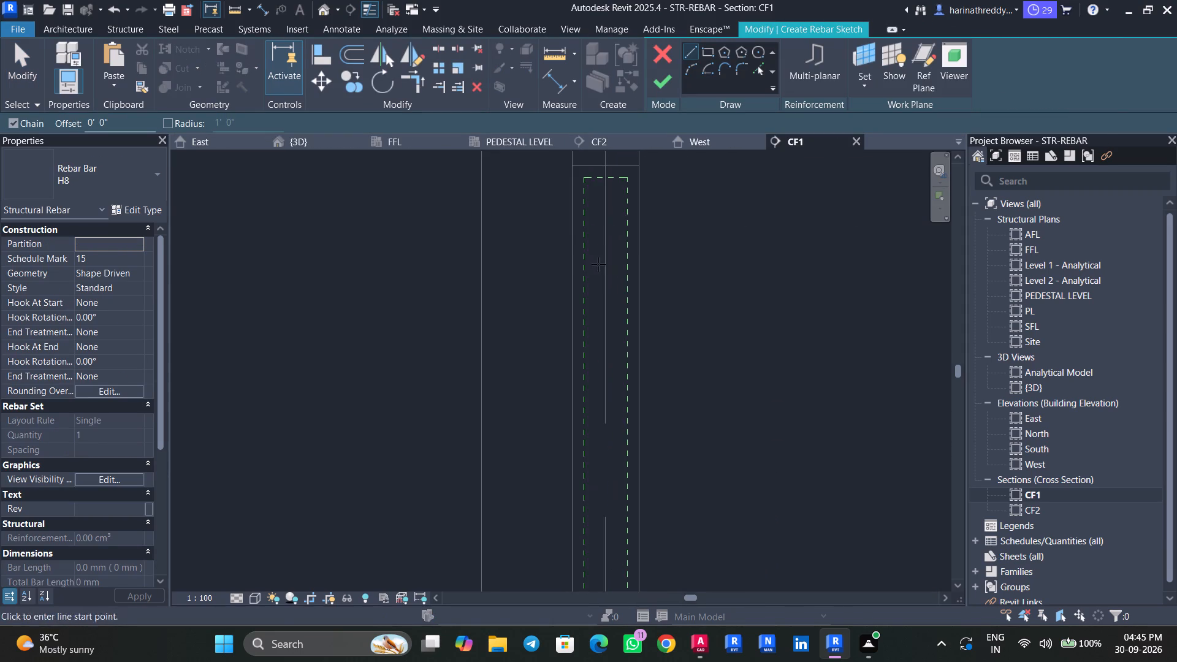
pyautogui.moveTo(601, 269); pyautogui.dragTo(564, 552, button='middle')
pyautogui.scroll(5, 583, 462)
pyautogui.moveTo(559, 490); pyautogui.dragTo(584, 389, button='middle')
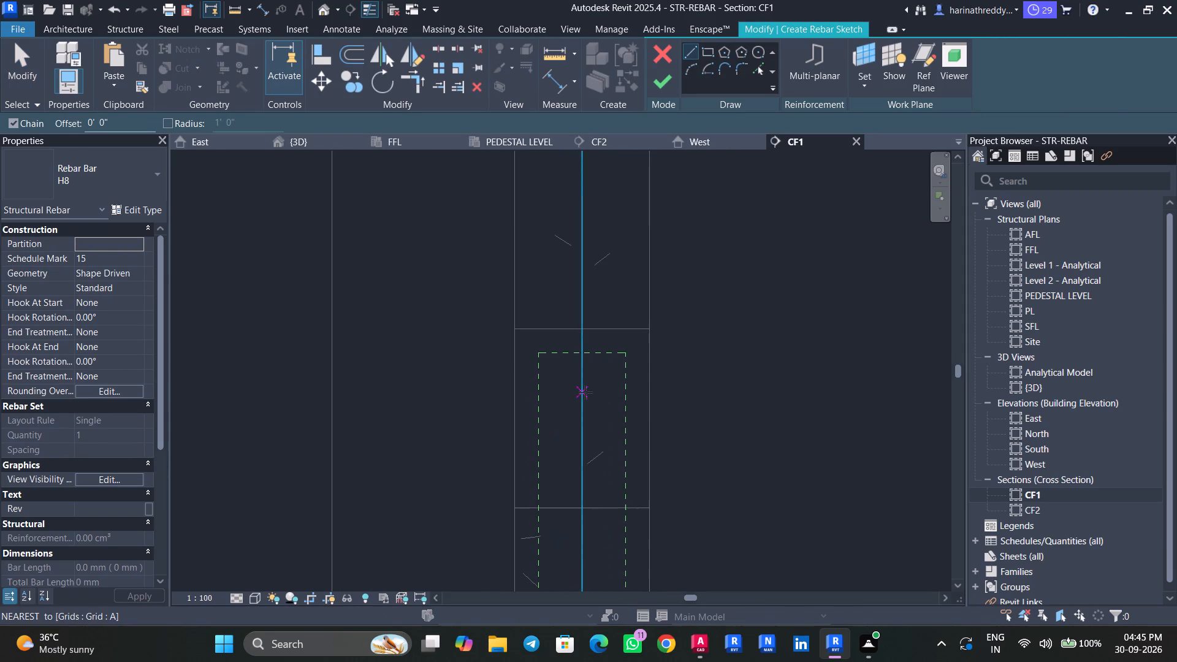
pyautogui.click(613, 354)
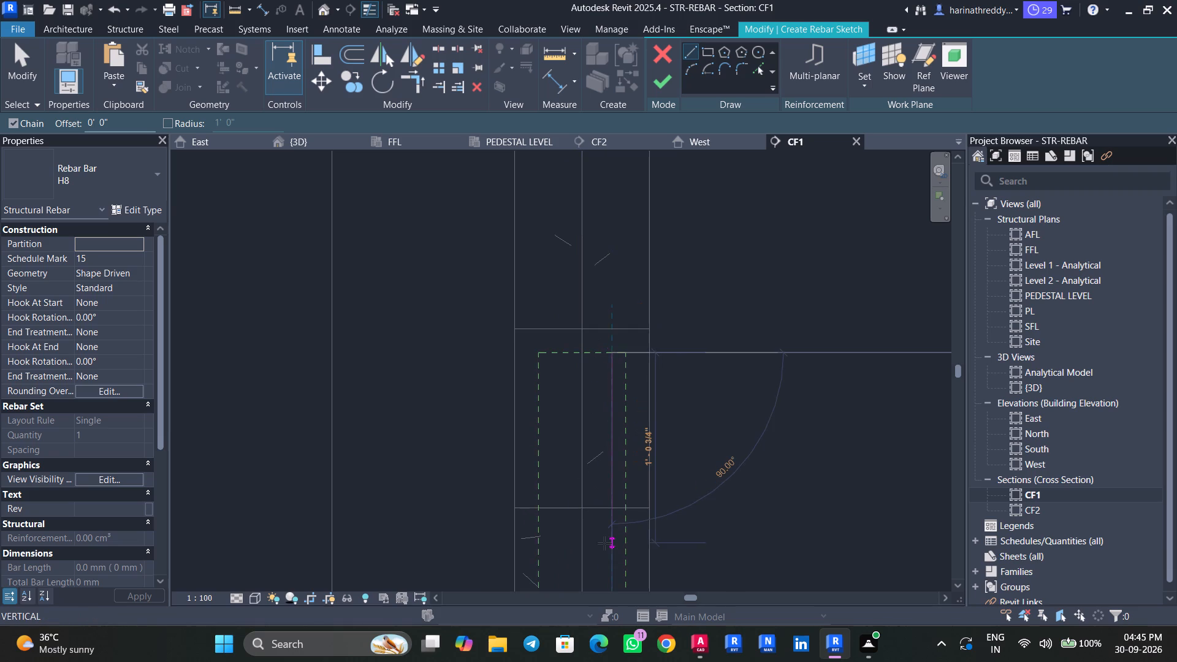
pyautogui.moveTo(606, 544); pyautogui.dragTo(645, 254, button='middle')
pyautogui.moveTo(650, 530); pyautogui.dragTo(649, 255, button='middle')
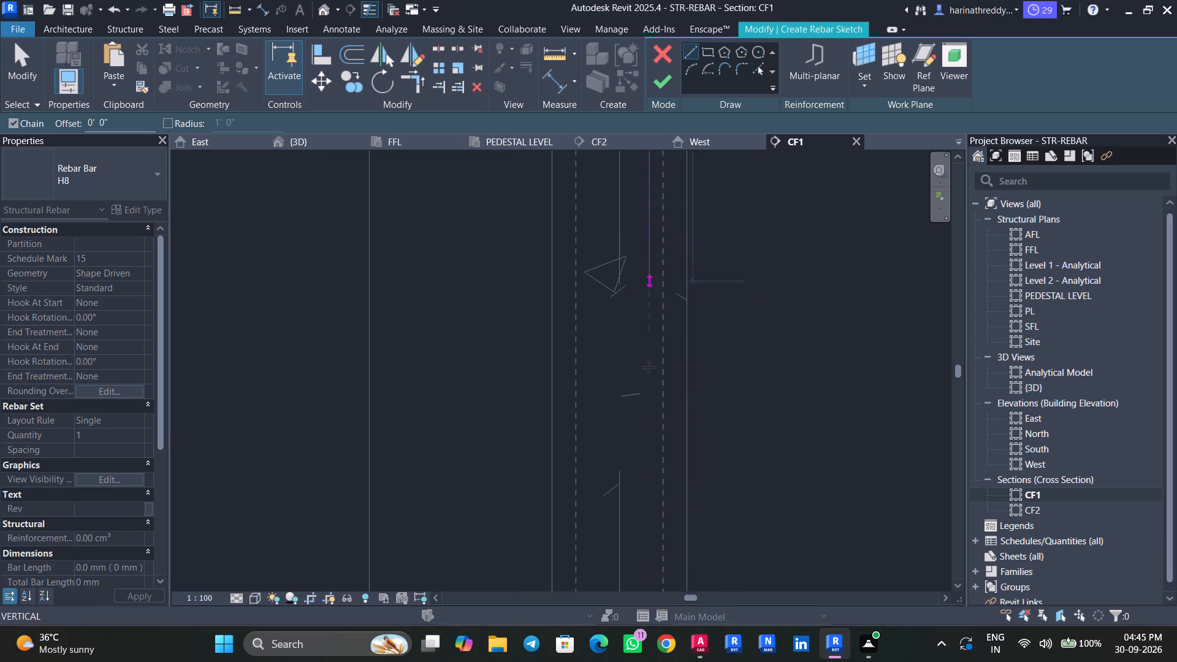
pyautogui.moveTo(631, 495); pyautogui.dragTo(665, 254, button='middle')
pyautogui.moveTo(685, 479); pyautogui.dragTo(710, 199, button='middle')
pyautogui.moveTo(714, 462); pyautogui.dragTo(723, 189, button='middle')
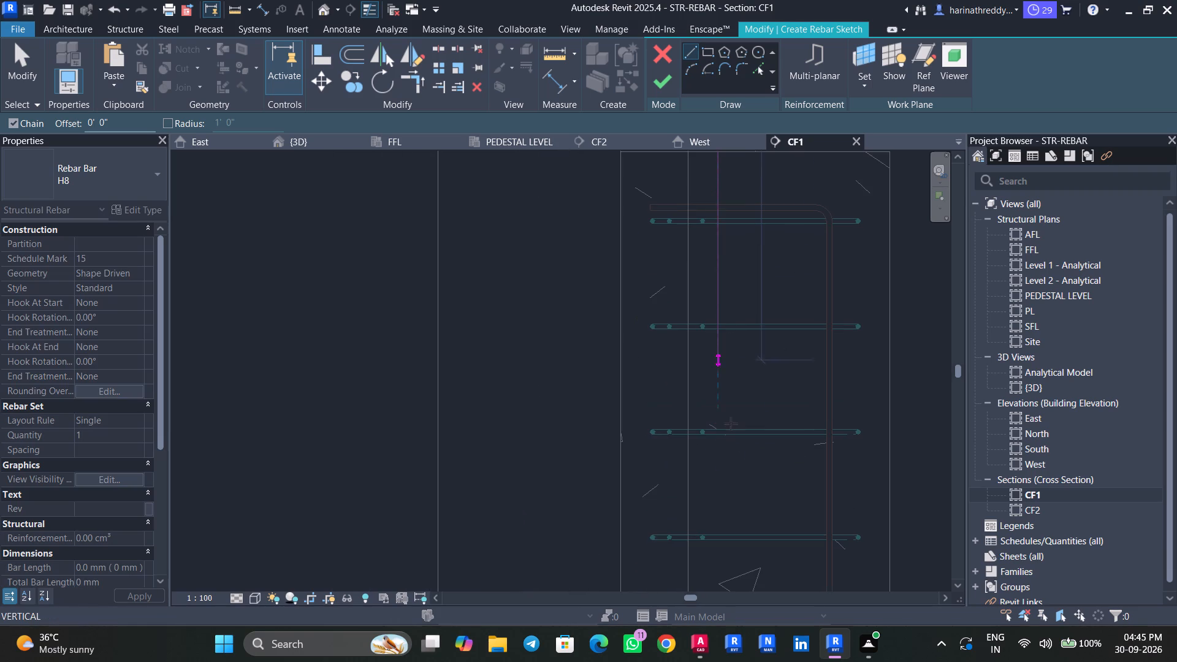
pyautogui.moveTo(737, 465); pyautogui.dragTo(742, 196, button='middle')
pyautogui.moveTo(741, 492); pyautogui.dragTo(741, 242, button='middle')
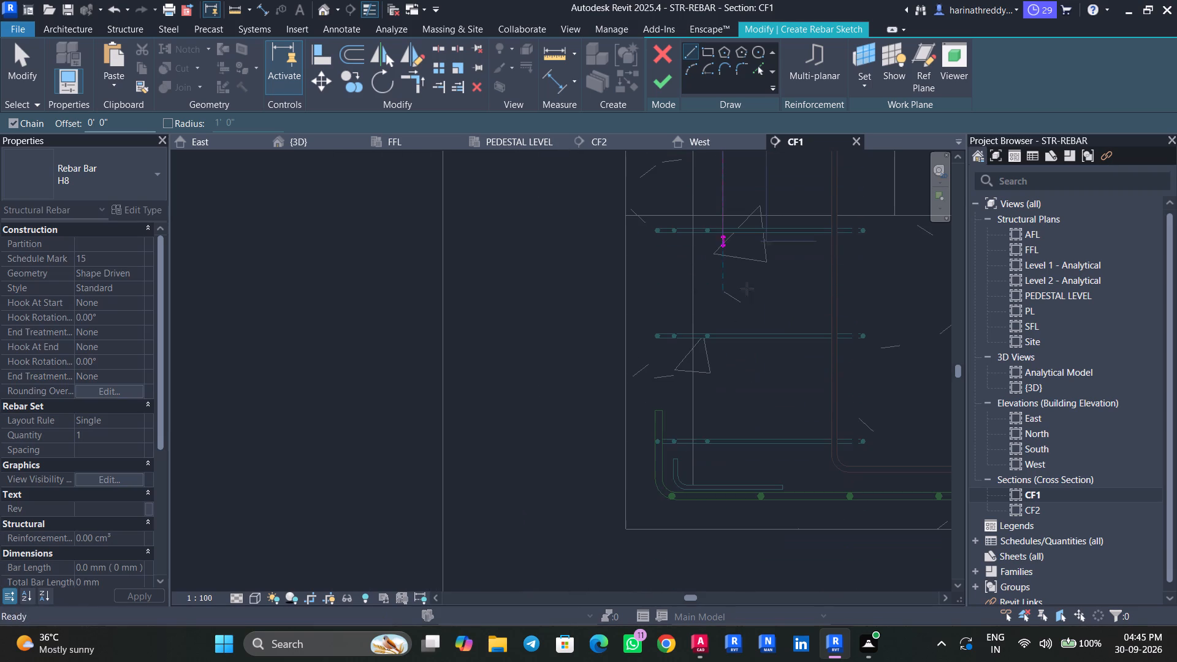
pyautogui.click(747, 465)
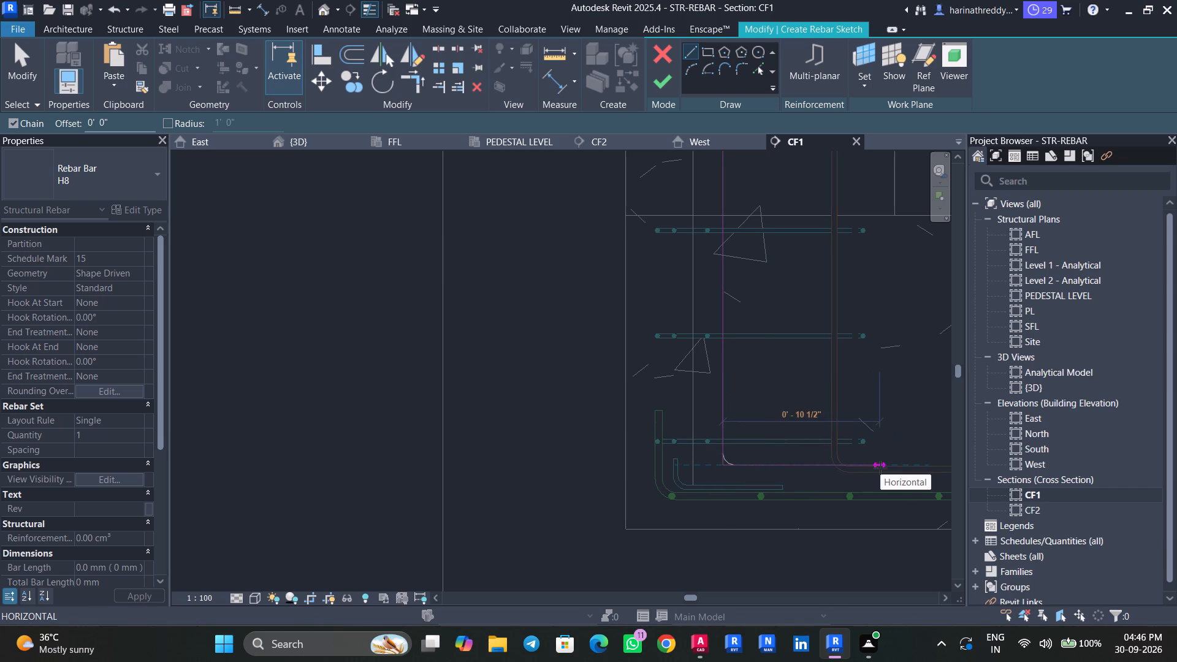
pyautogui.press('Escape')
pyautogui.press('Escape')
pyautogui.press('Escape')
pyautogui.scroll(-3, 757, 378)
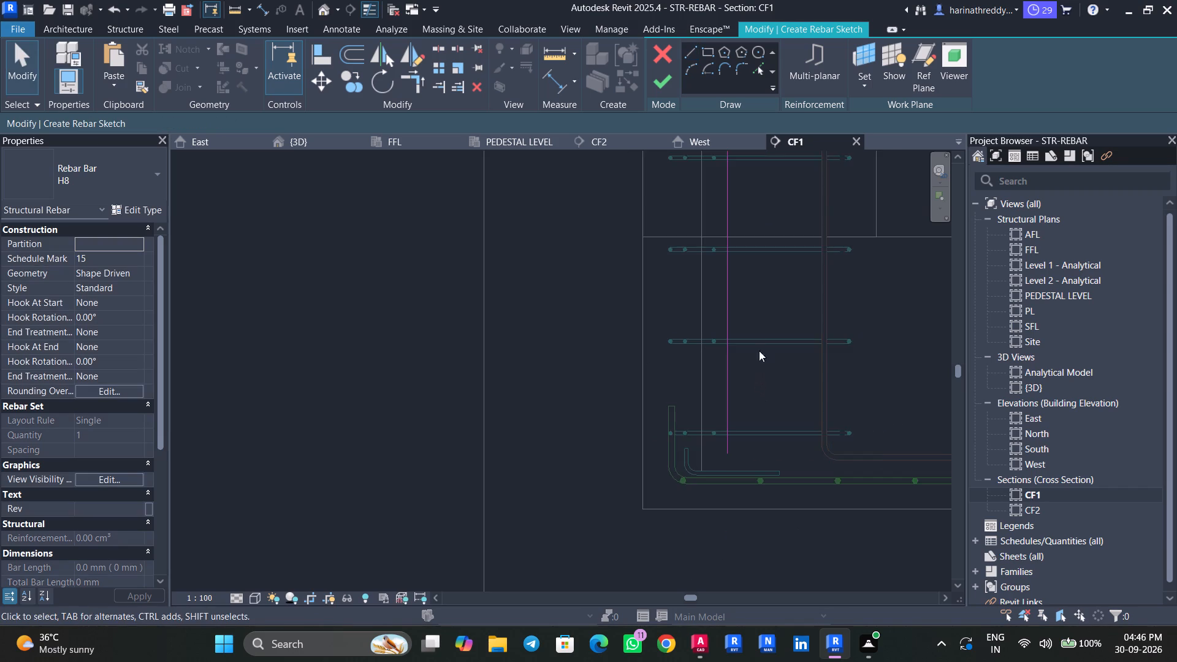
# Nudge the vertical bar line toward the C2 column's right-hand cover line and finish the rebar sketch.
pyautogui.moveTo(761, 313); pyautogui.dragTo(787, 601, button='middle')
pyautogui.moveTo(781, 265); pyautogui.dragTo(764, 585, button='middle')
pyautogui.moveTo(727, 221); pyautogui.dragTo(701, 577, button='middle')
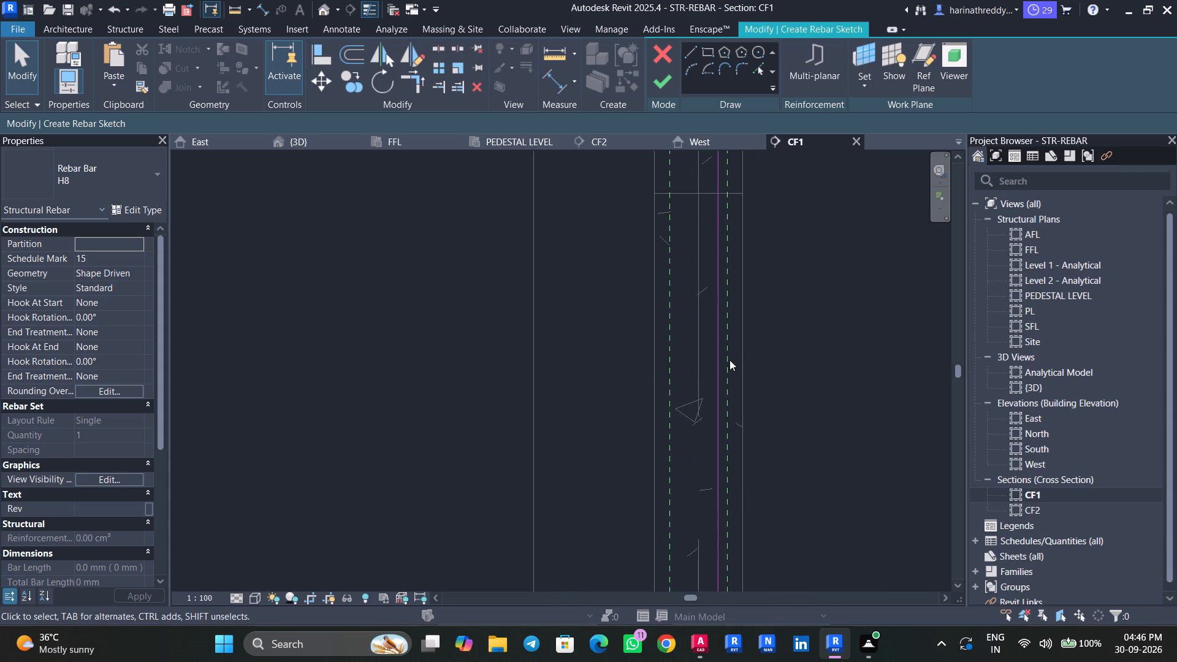
pyautogui.moveTo(699, 227); pyautogui.dragTo(676, 566, button='middle')
pyautogui.scroll(4, 694, 465)
pyautogui.click(695, 472)
pyautogui.scroll(3, 695, 472)
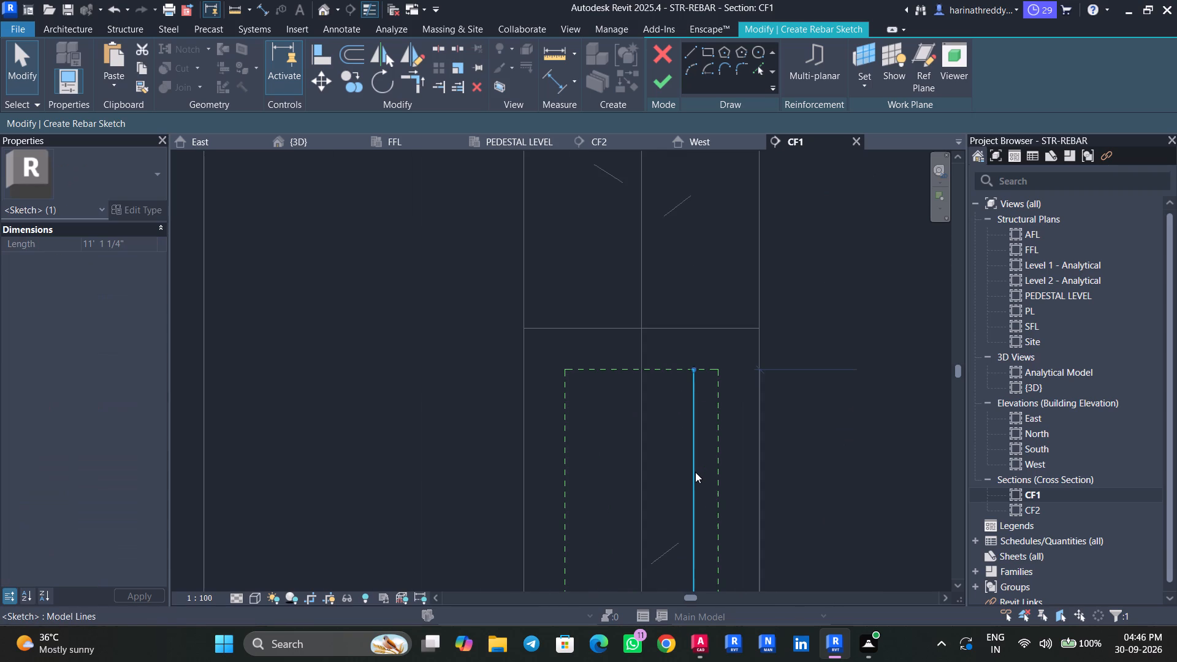
pyautogui.press('Right')
pyautogui.press('Right')
pyautogui.press('Right')
pyautogui.press('Right')
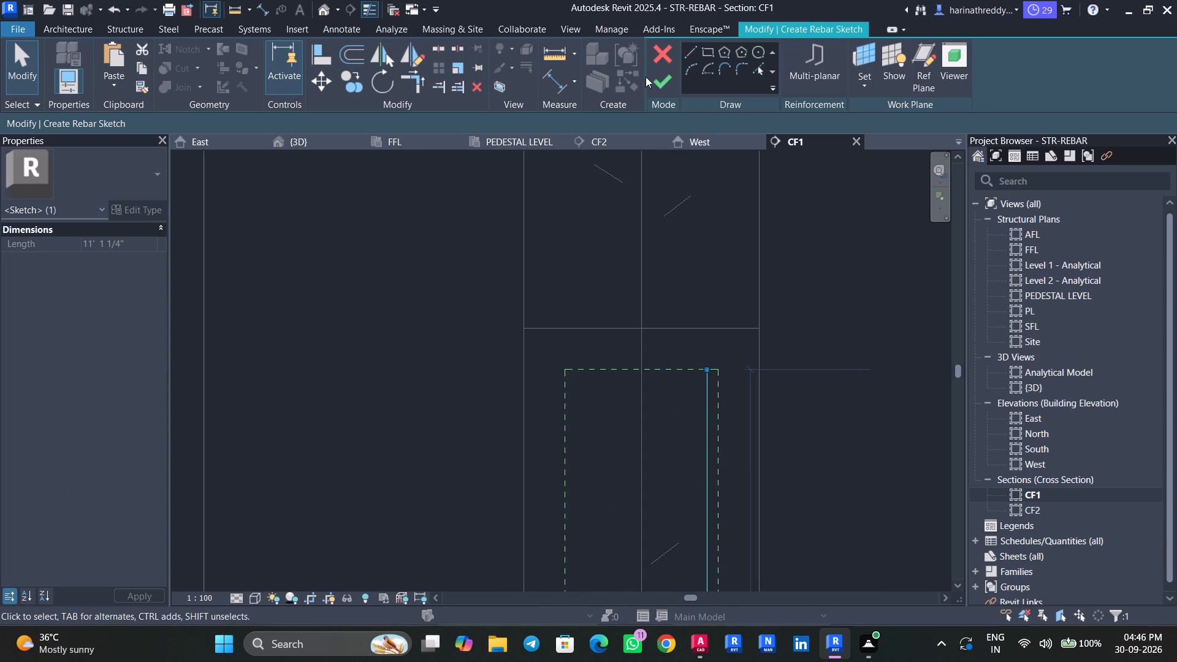
pyautogui.click(652, 88)
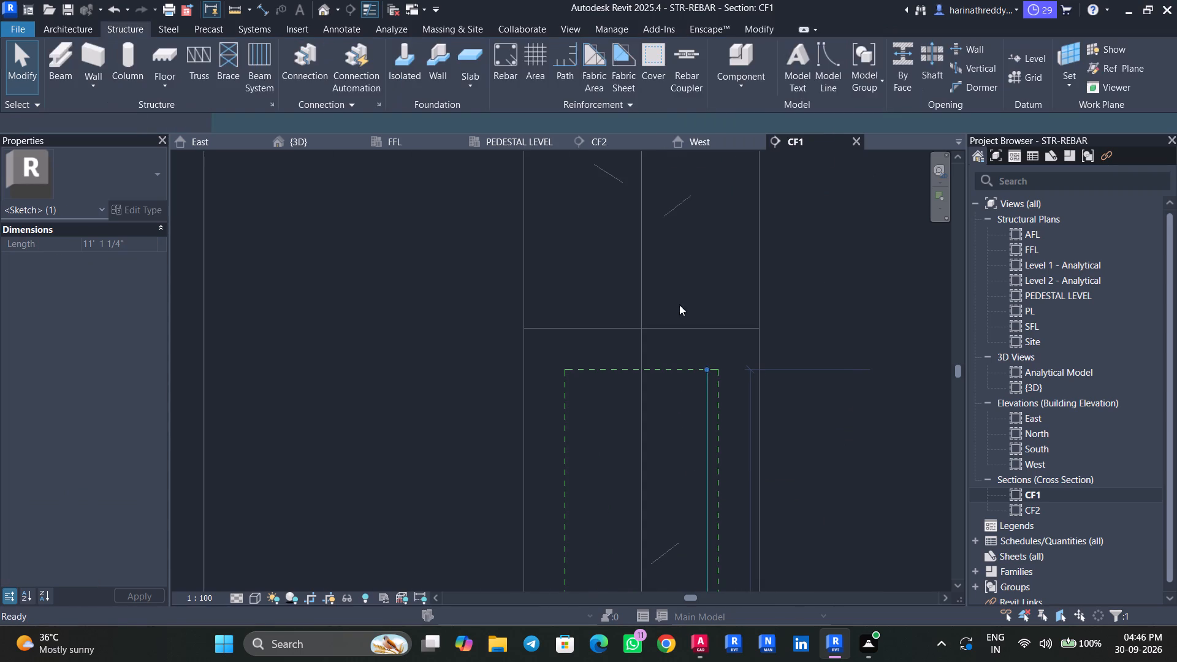
# Switch to AutoCAD and find the column details table to check the C2 column's vertical steel and stirrups.
pyautogui.click(699, 654)
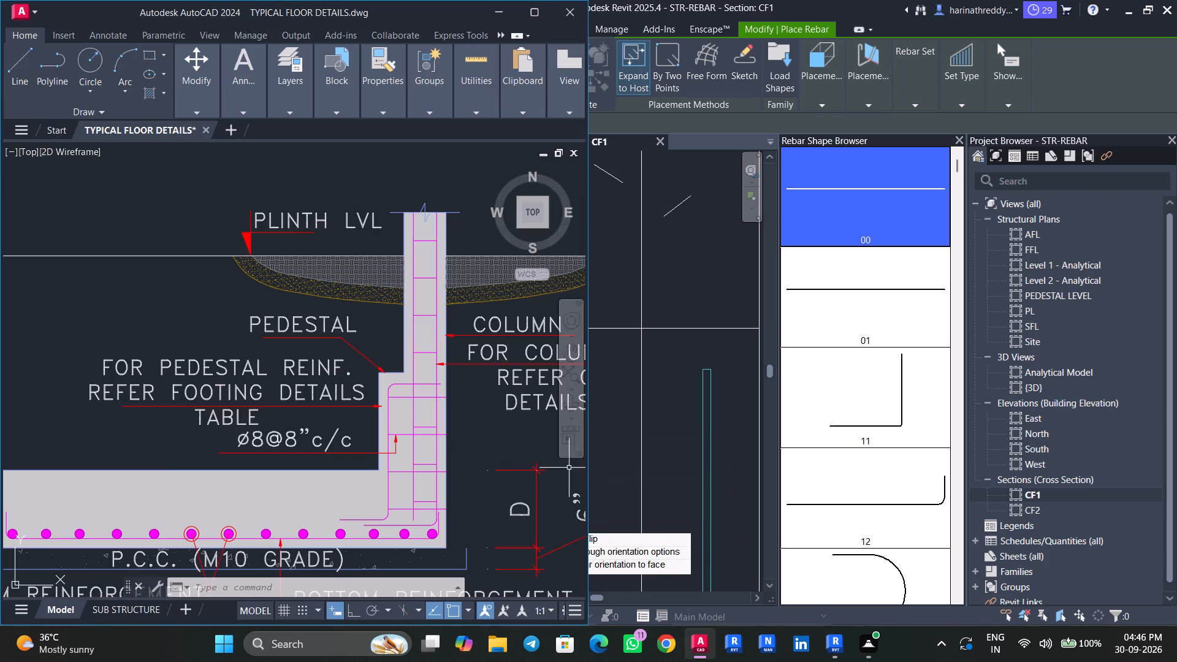
pyautogui.scroll(-5, 265, 427)
pyautogui.moveTo(268, 419); pyautogui.dragTo(396, 526, button='middle')
pyautogui.scroll(3, 291, 468)
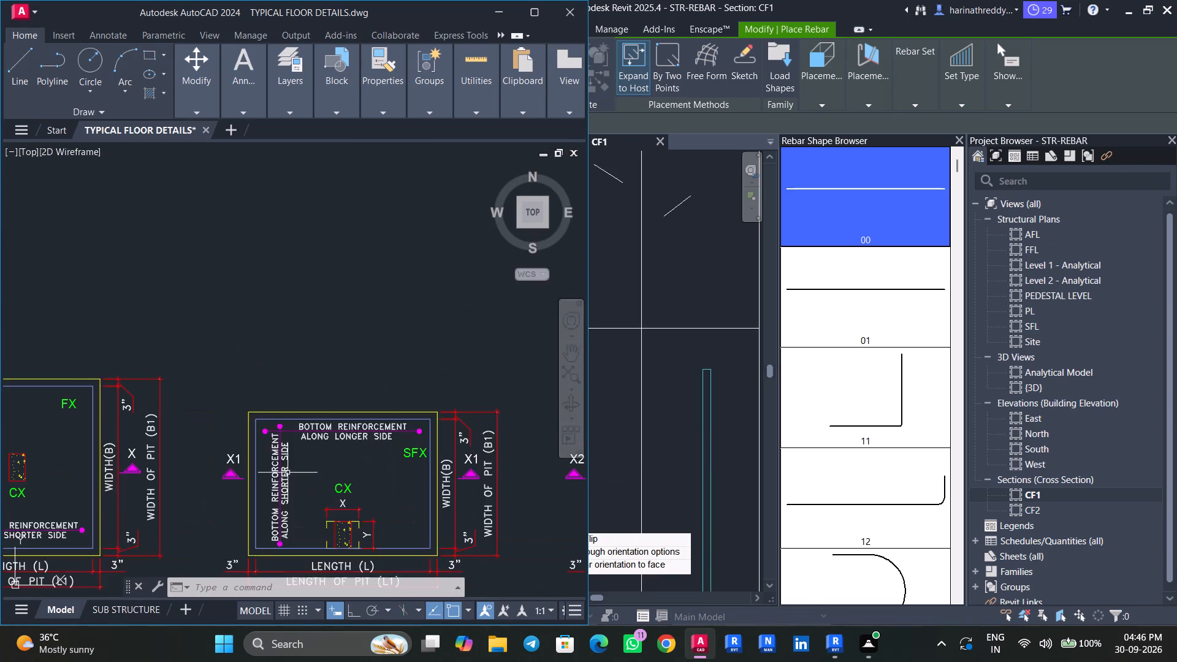
pyautogui.moveTo(281, 481); pyautogui.dragTo(466, 458, button='middle')
pyautogui.moveTo(273, 474); pyautogui.dragTo(339, 472, button='middle')
pyautogui.moveTo(387, 495); pyautogui.dragTo(341, 541, button='middle')
pyautogui.scroll(-1, 340, 541)
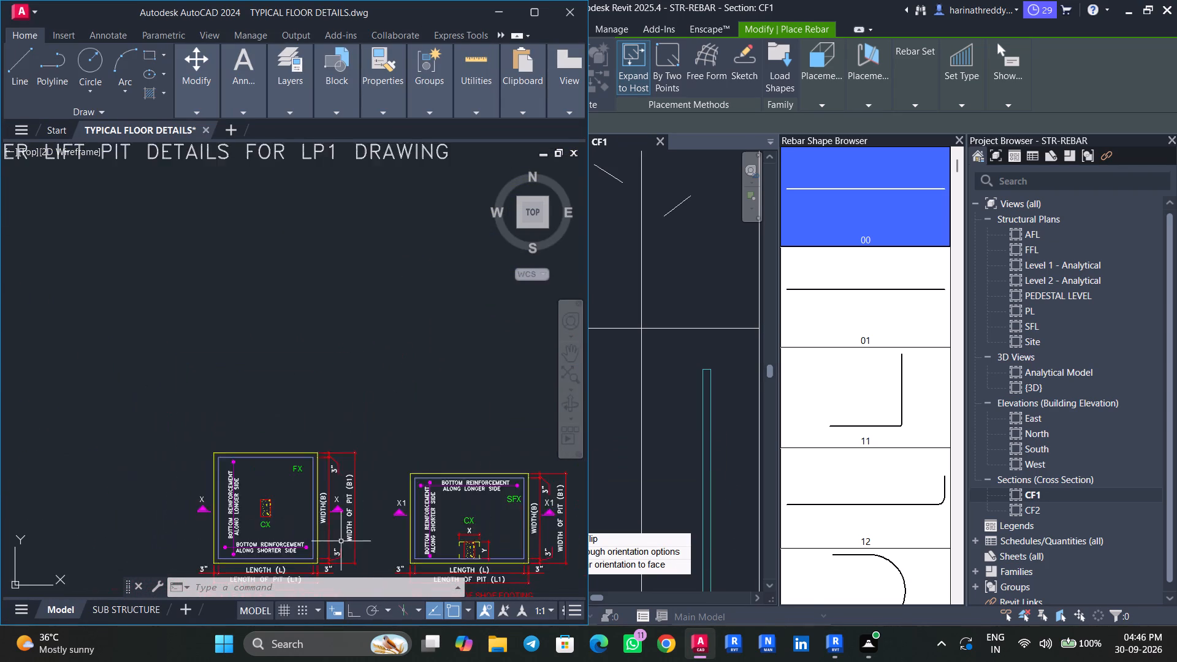
pyautogui.scroll(1, 344, 525)
pyautogui.scroll(-3, 344, 525)
pyautogui.moveTo(316, 451); pyautogui.dragTo(222, 511, button='middle')
pyautogui.moveTo(399, 473); pyautogui.dragTo(205, 477, button='middle')
pyautogui.moveTo(406, 479); pyautogui.dragTo(169, 472, button='middle')
pyautogui.scroll(-2, 197, 469)
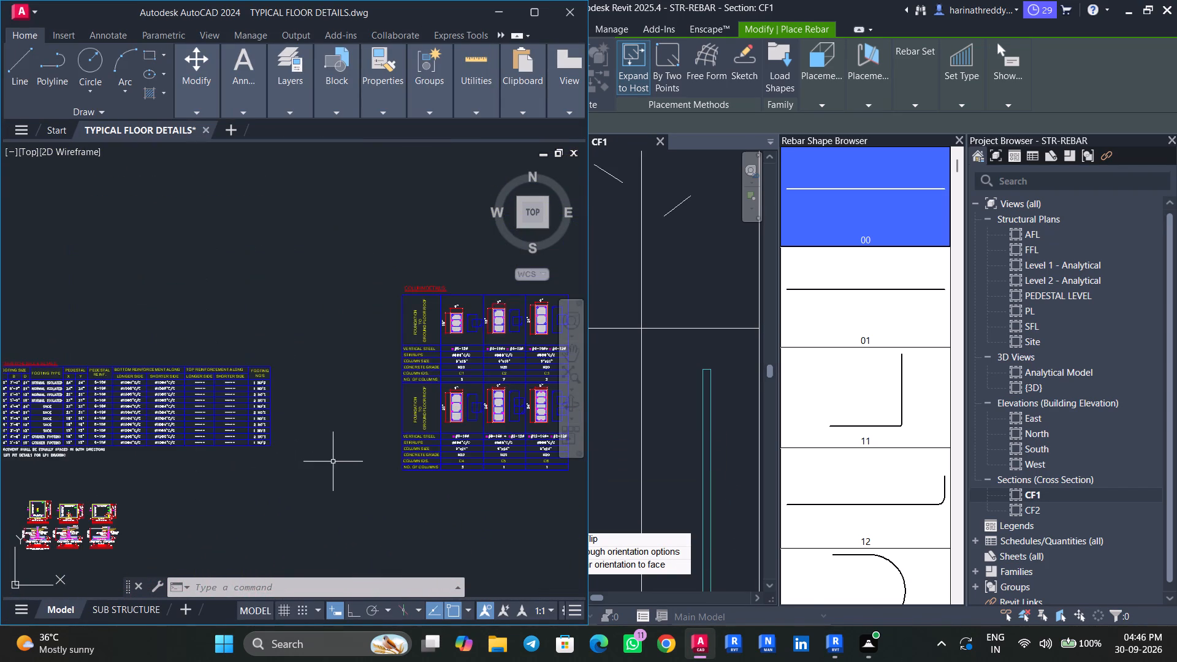
pyautogui.moveTo(337, 458); pyautogui.dragTo(200, 496, button='middle')
pyautogui.scroll(3, 419, 338)
pyautogui.scroll(1, 240, 398)
pyautogui.moveTo(240, 398); pyautogui.dragTo(425, 382, button='middle')
pyautogui.scroll(-2, 389, 421)
pyautogui.moveTo(395, 413); pyautogui.dragTo(415, 367, button='middle')
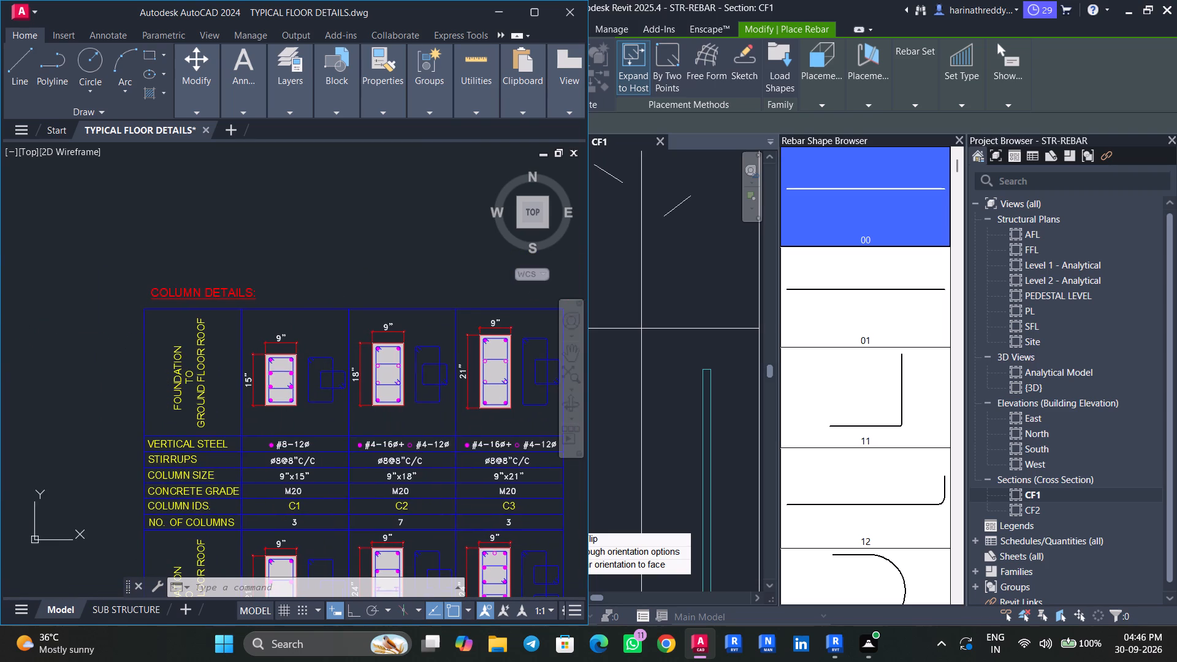
pyautogui.press('Escape')
pyautogui.press('Escape')
pyautogui.press('Escape')
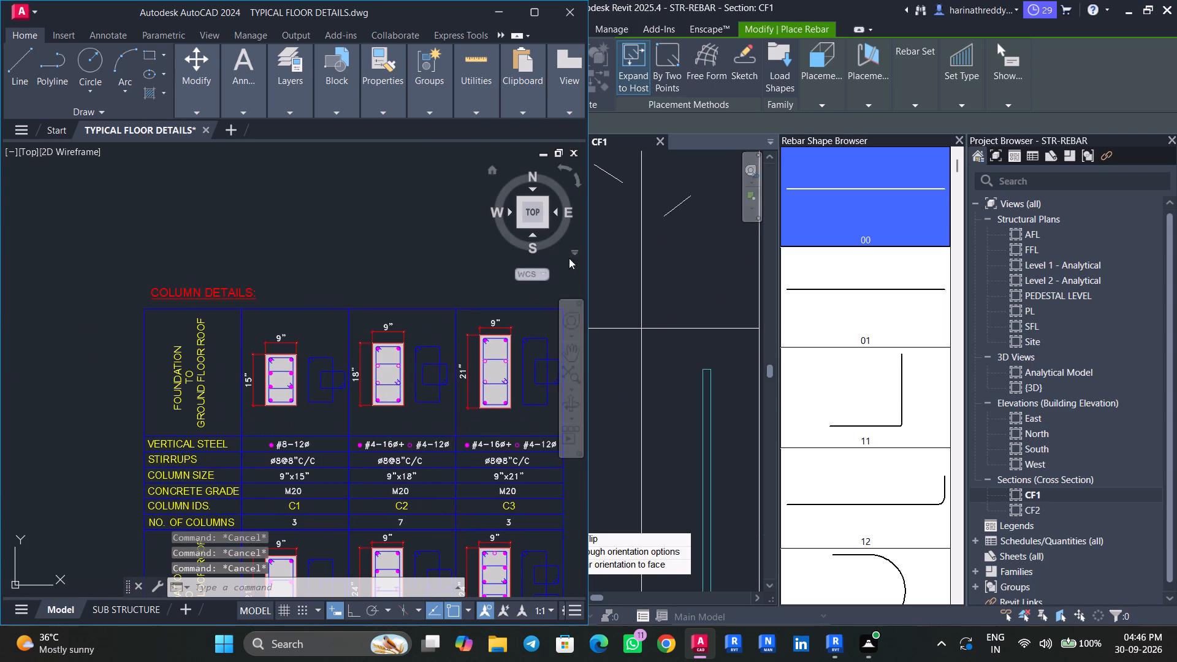
pyautogui.press('Escape')
pyautogui.press('Escape')
pyautogui.press('Escape')
pyautogui.press('Escape')
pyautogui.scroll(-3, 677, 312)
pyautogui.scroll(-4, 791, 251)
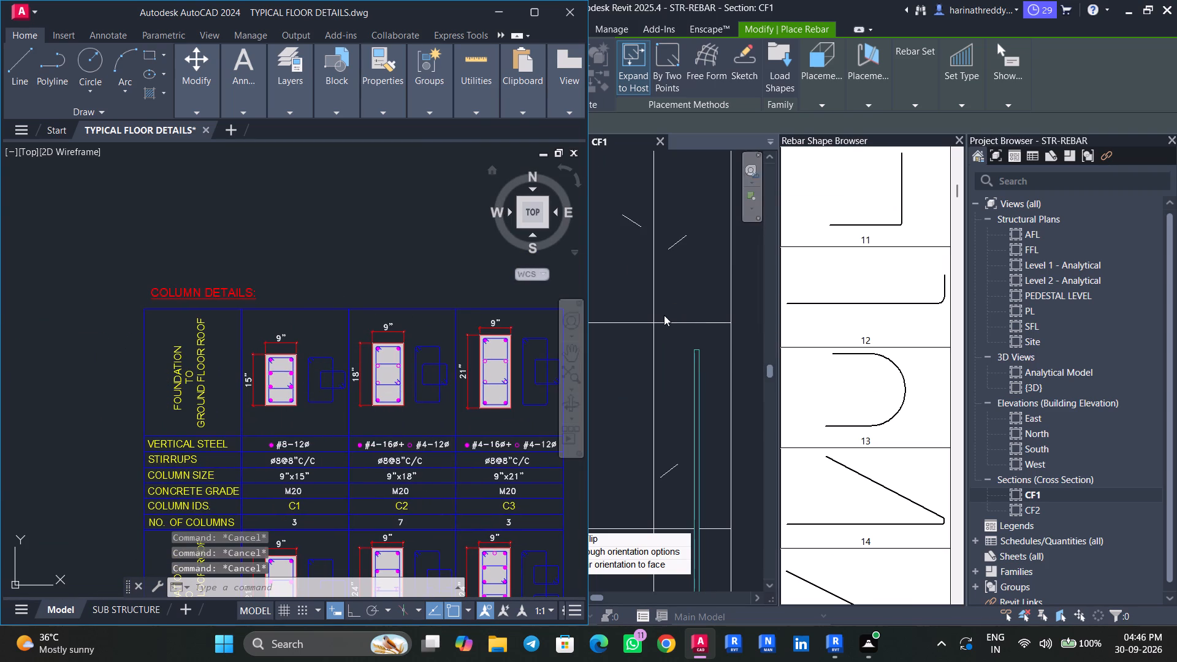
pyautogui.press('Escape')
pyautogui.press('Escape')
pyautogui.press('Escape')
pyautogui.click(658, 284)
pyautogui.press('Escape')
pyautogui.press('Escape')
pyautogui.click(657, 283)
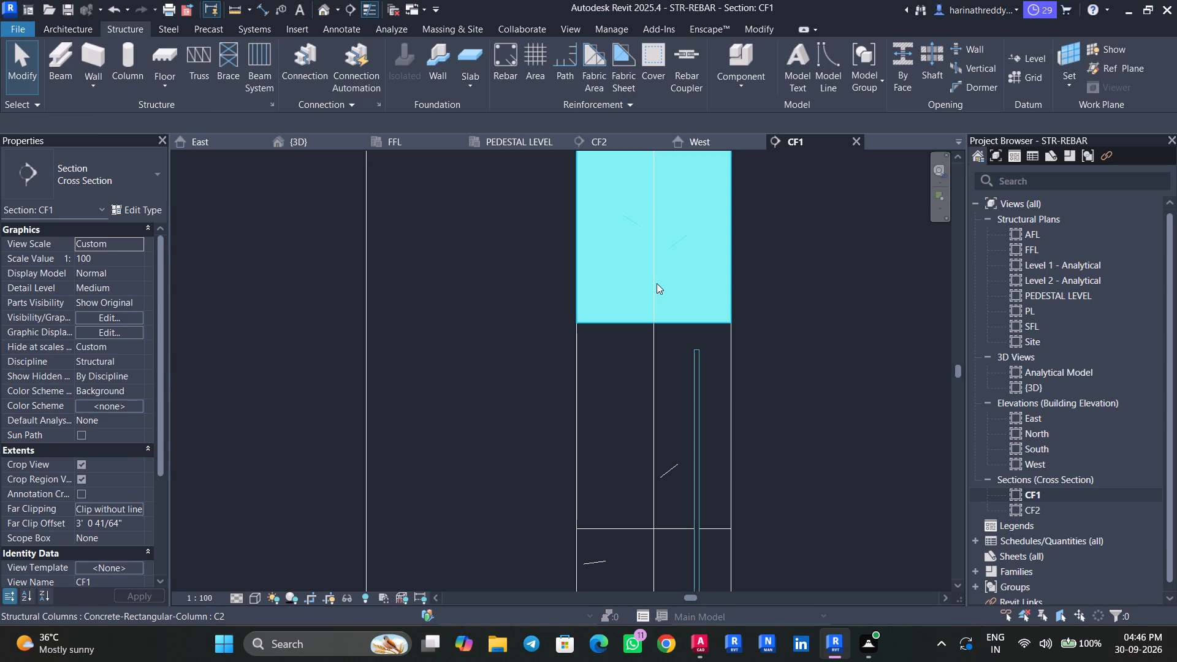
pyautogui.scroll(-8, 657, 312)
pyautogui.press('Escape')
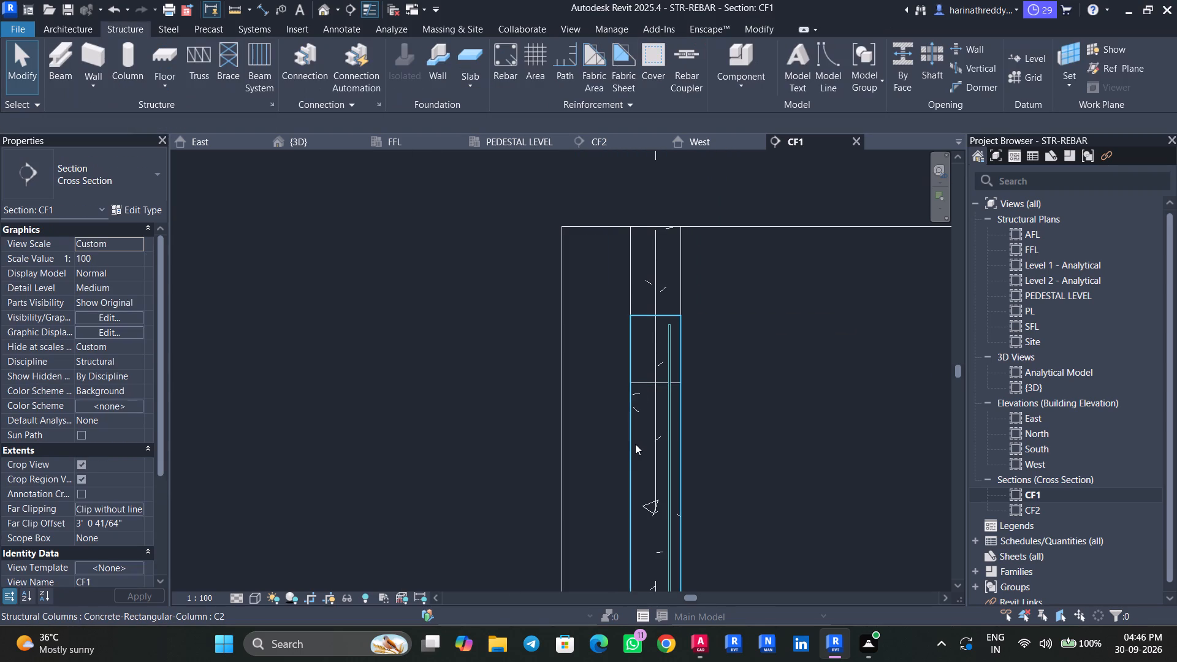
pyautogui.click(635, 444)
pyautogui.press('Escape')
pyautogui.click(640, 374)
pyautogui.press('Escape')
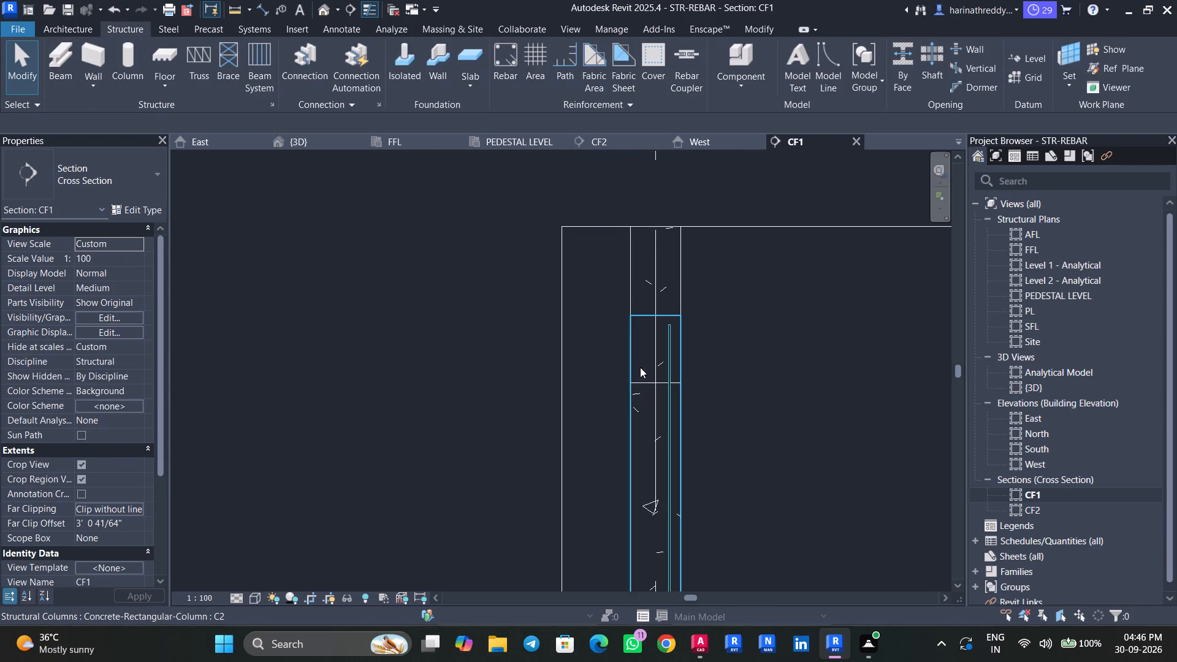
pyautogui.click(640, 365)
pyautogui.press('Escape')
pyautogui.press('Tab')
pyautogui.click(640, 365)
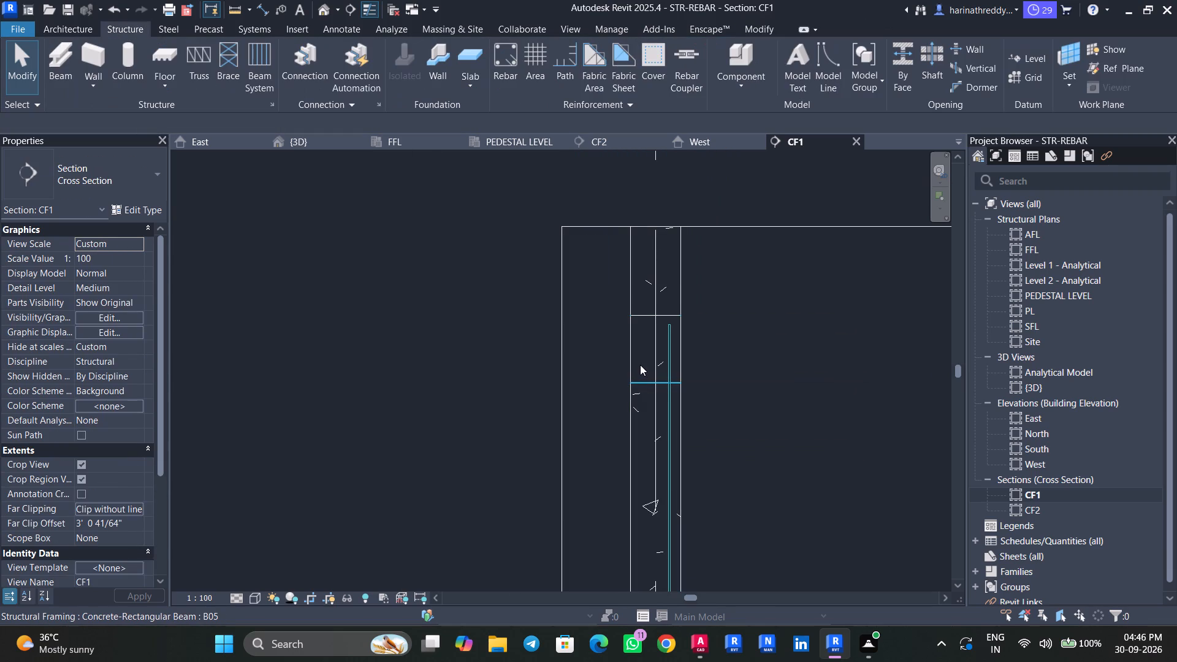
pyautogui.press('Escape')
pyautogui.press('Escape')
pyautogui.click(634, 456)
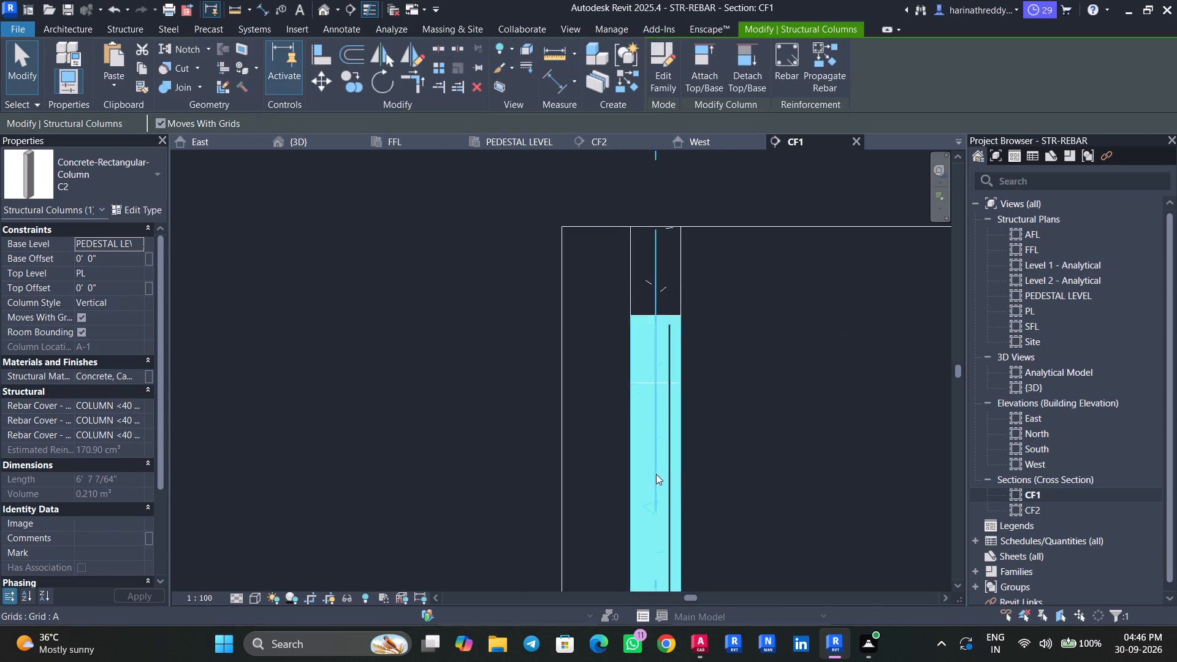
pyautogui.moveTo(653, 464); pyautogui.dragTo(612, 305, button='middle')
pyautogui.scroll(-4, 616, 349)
# In AutoCAD, examine column C2's foundation-to-ground-floor-roof section and its vertical steel and stirrup entries in the column details table.
pyautogui.click(701, 636)
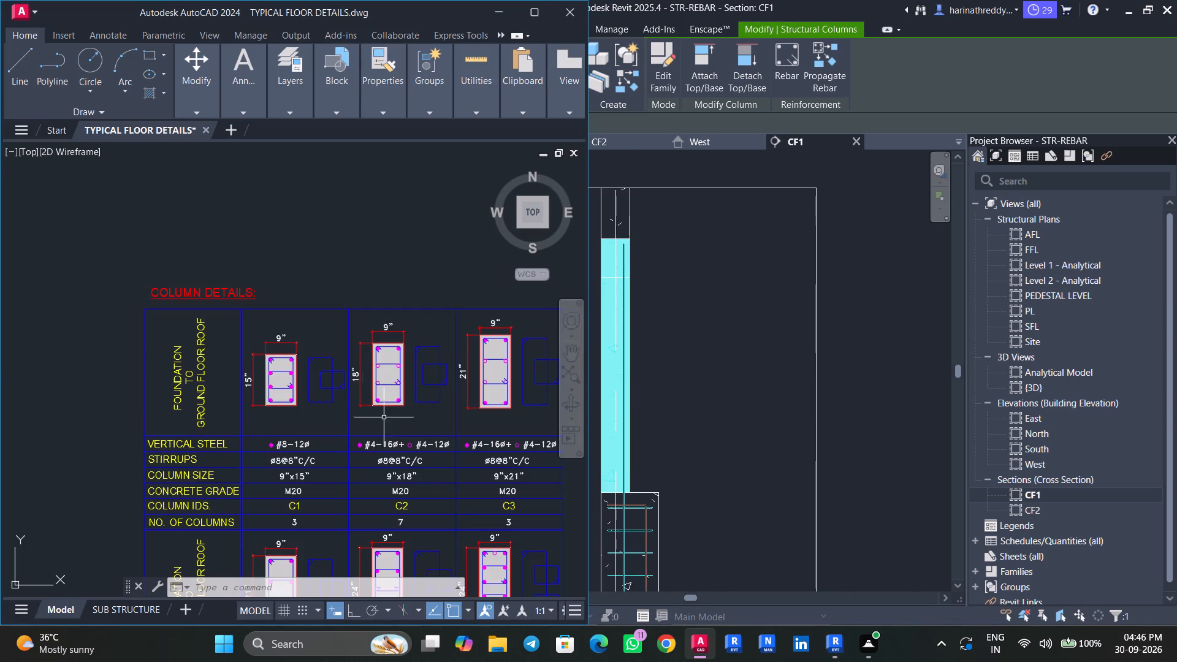
pyautogui.scroll(3, 392, 417)
pyautogui.moveTo(416, 445); pyautogui.dragTo(331, 280, button='middle')
pyautogui.scroll(-3, 329, 283)
pyautogui.moveTo(329, 283); pyautogui.dragTo(341, 314, button='middle')
pyautogui.scroll(1, 348, 378)
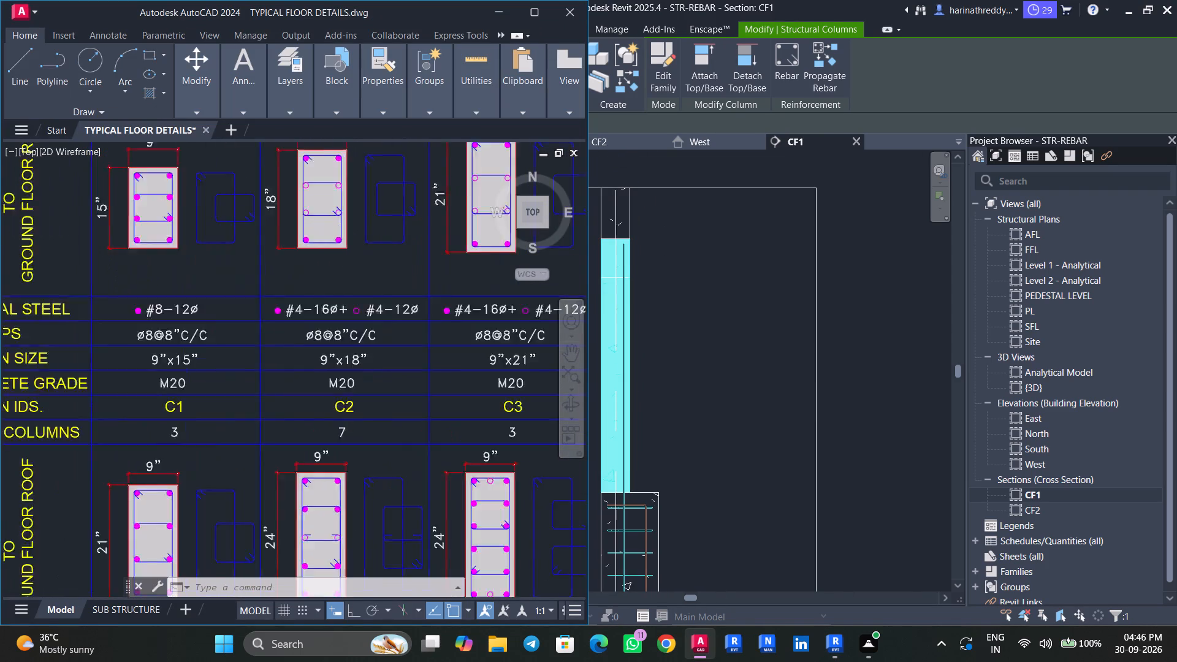
pyautogui.scroll(1, 348, 378)
pyautogui.moveTo(350, 382); pyautogui.dragTo(367, 482, button='middle')
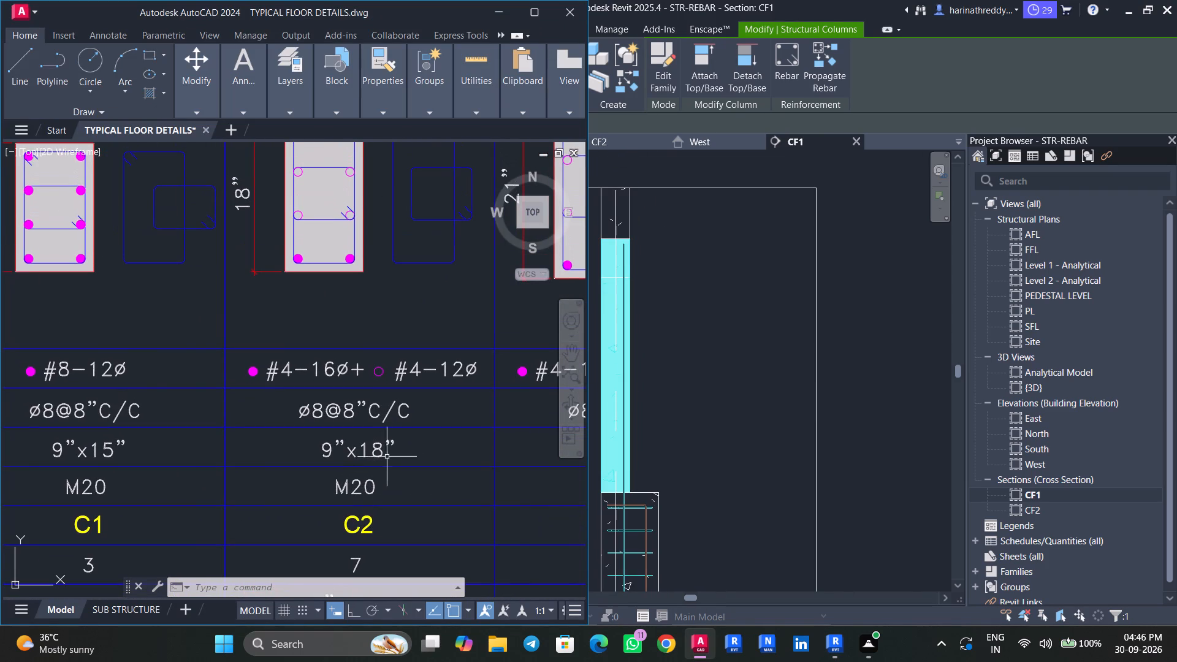
pyautogui.scroll(-1, 394, 450)
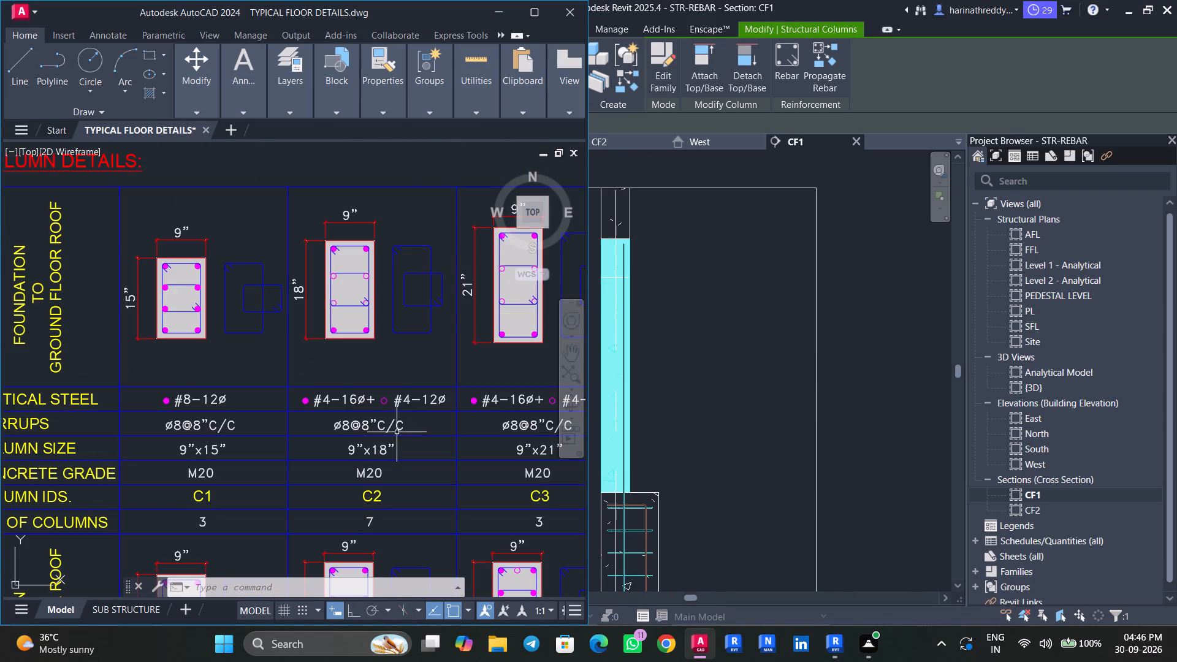
pyautogui.moveTo(329, 447); pyautogui.dragTo(360, 450, button='middle')
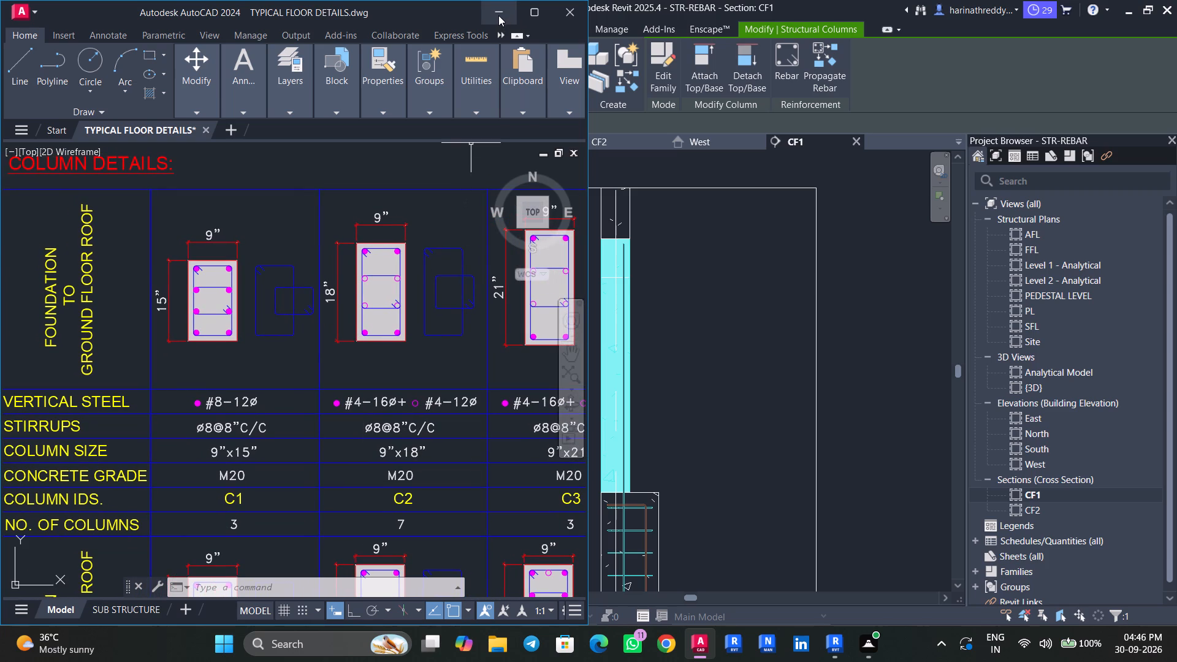
pyautogui.scroll(2, 314, 411)
pyautogui.scroll(-1, 316, 411)
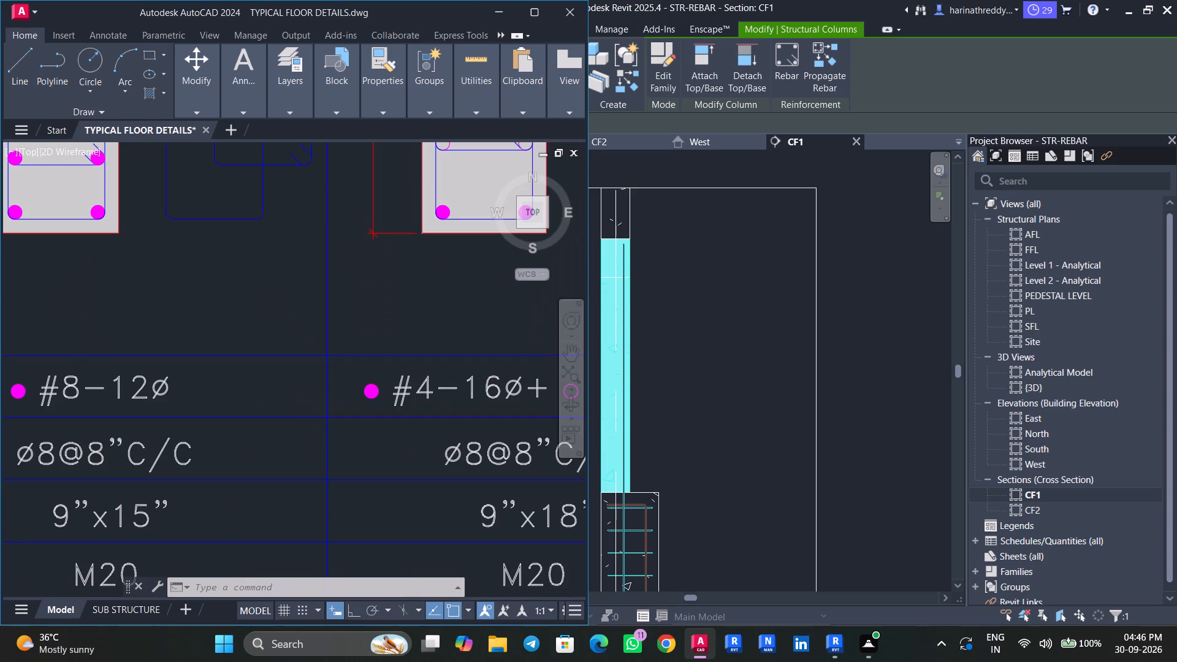
pyautogui.moveTo(316, 411); pyautogui.dragTo(304, 433, button='middle')
pyautogui.moveTo(304, 434); pyautogui.dragTo(326, 438, button='middle')
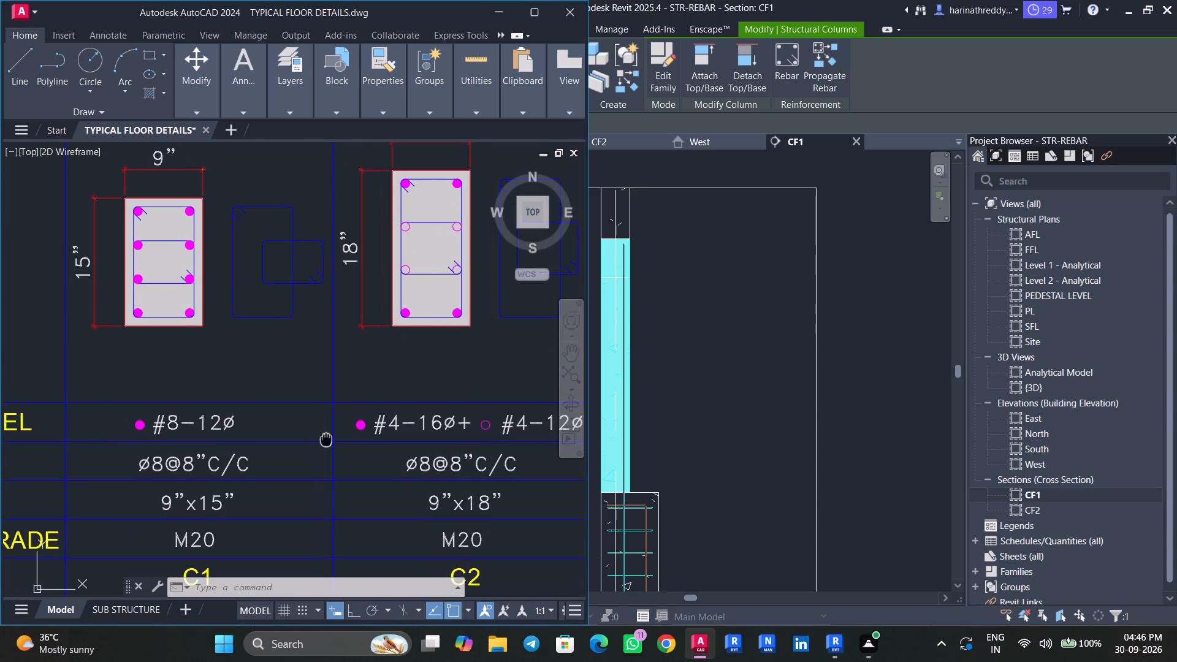
pyautogui.moveTo(326, 438); pyautogui.dragTo(328, 439, button='middle')
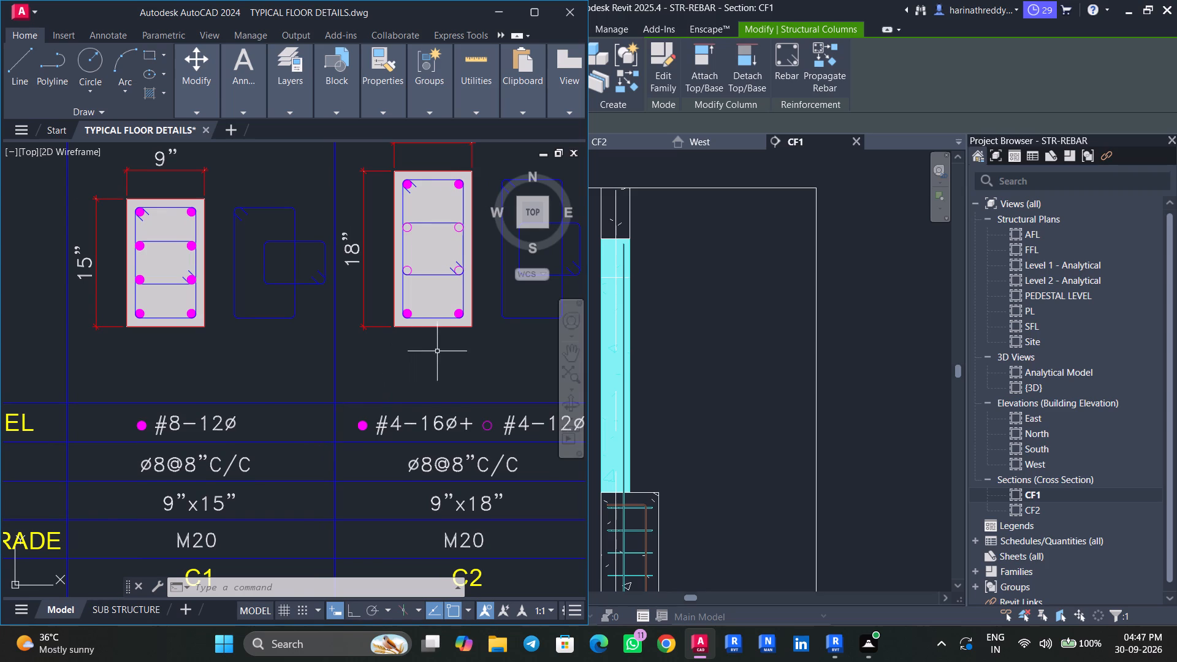
pyautogui.scroll(-1, 437, 351)
pyautogui.moveTo(437, 351); pyautogui.dragTo(389, 371, button='middle')
pyautogui.scroll(1, 390, 364)
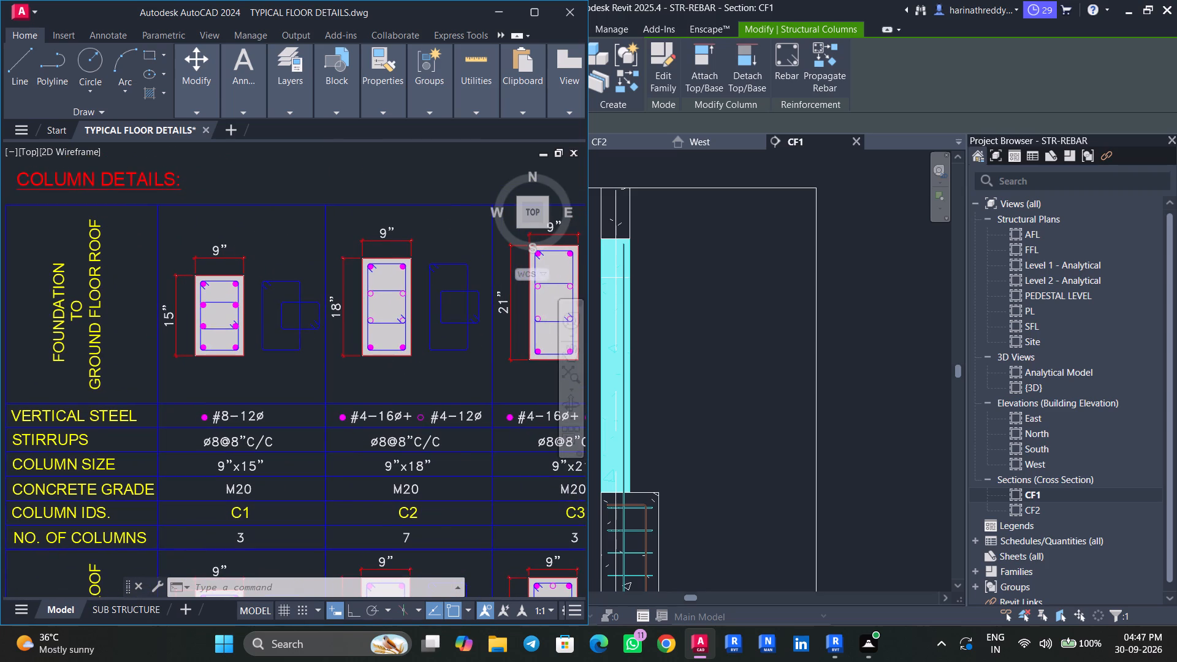
pyautogui.moveTo(437, 384); pyautogui.dragTo(482, 387, button='middle')
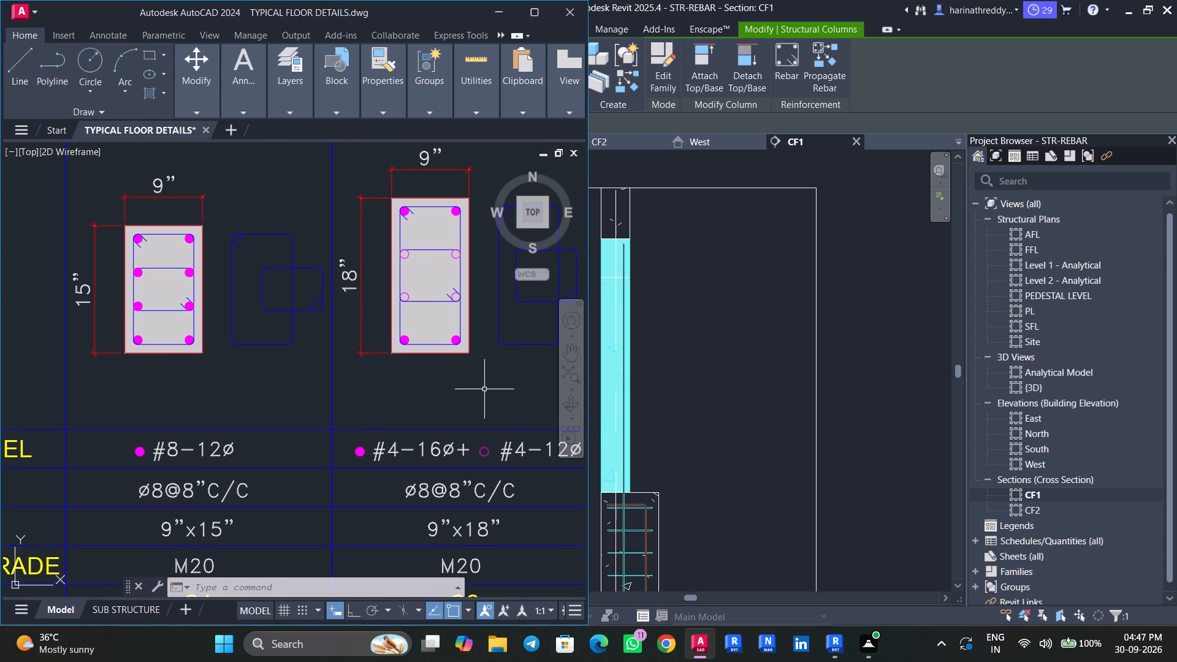
pyautogui.scroll(-1, 484, 390)
pyautogui.moveTo(484, 390); pyautogui.dragTo(474, 392, button='middle')
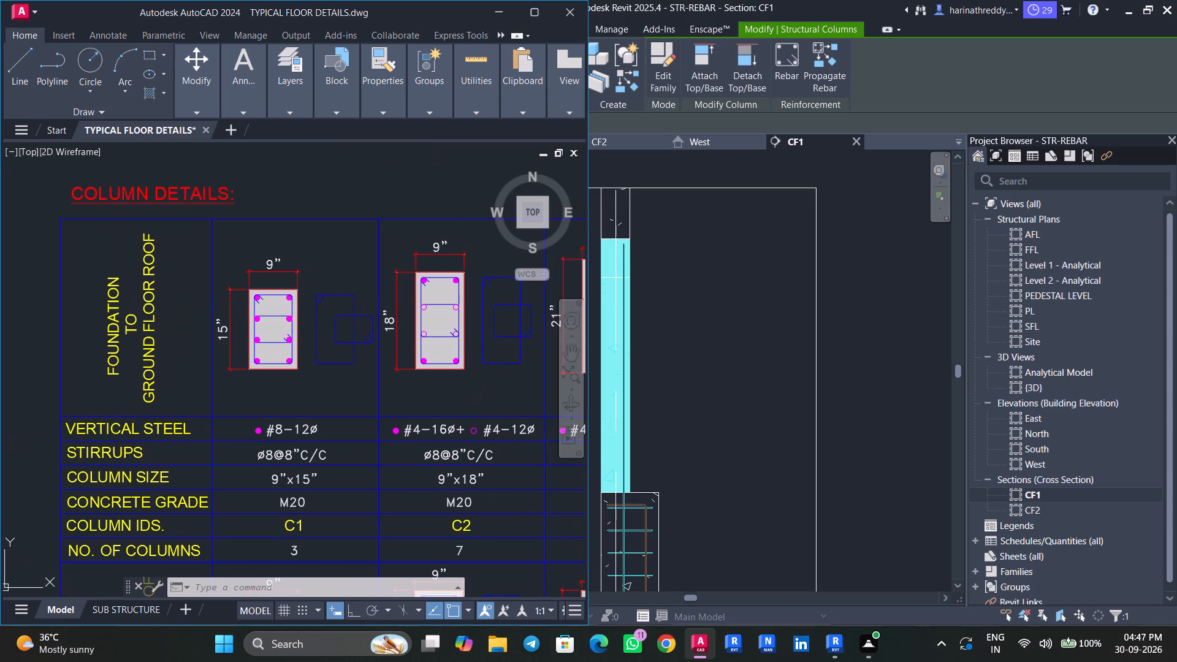
pyautogui.scroll(2, 440, 330)
pyautogui.scroll(-1, 463, 441)
pyautogui.moveTo(462, 441); pyautogui.dragTo(416, 425, button='middle')
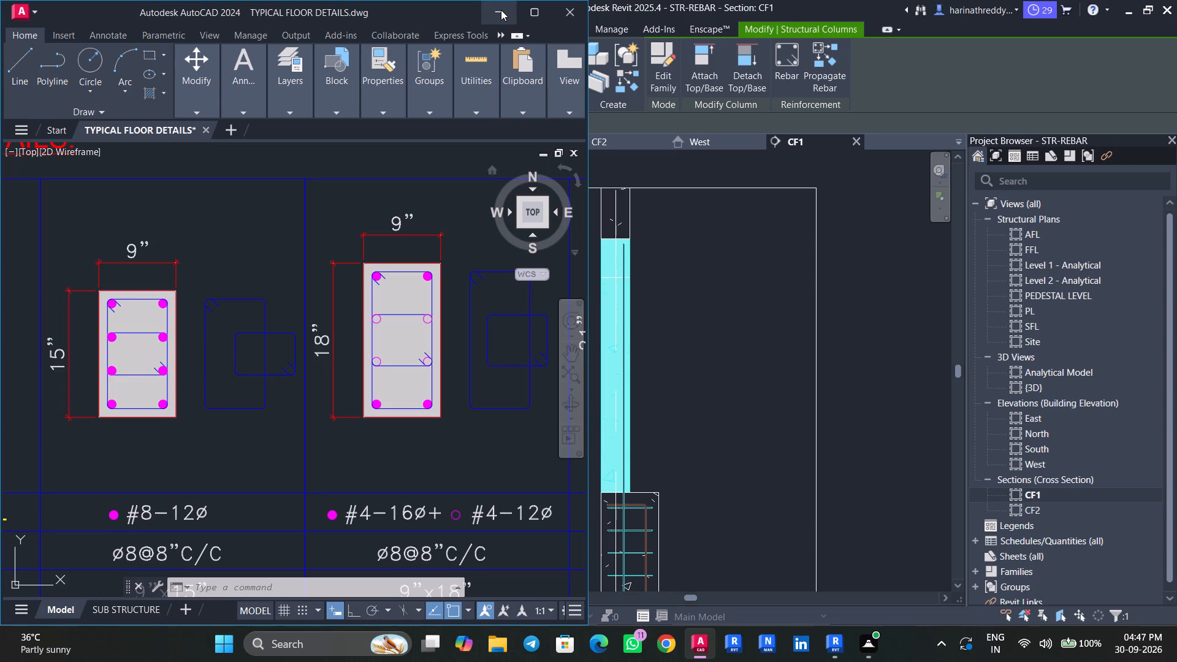
pyautogui.click(501, 10)
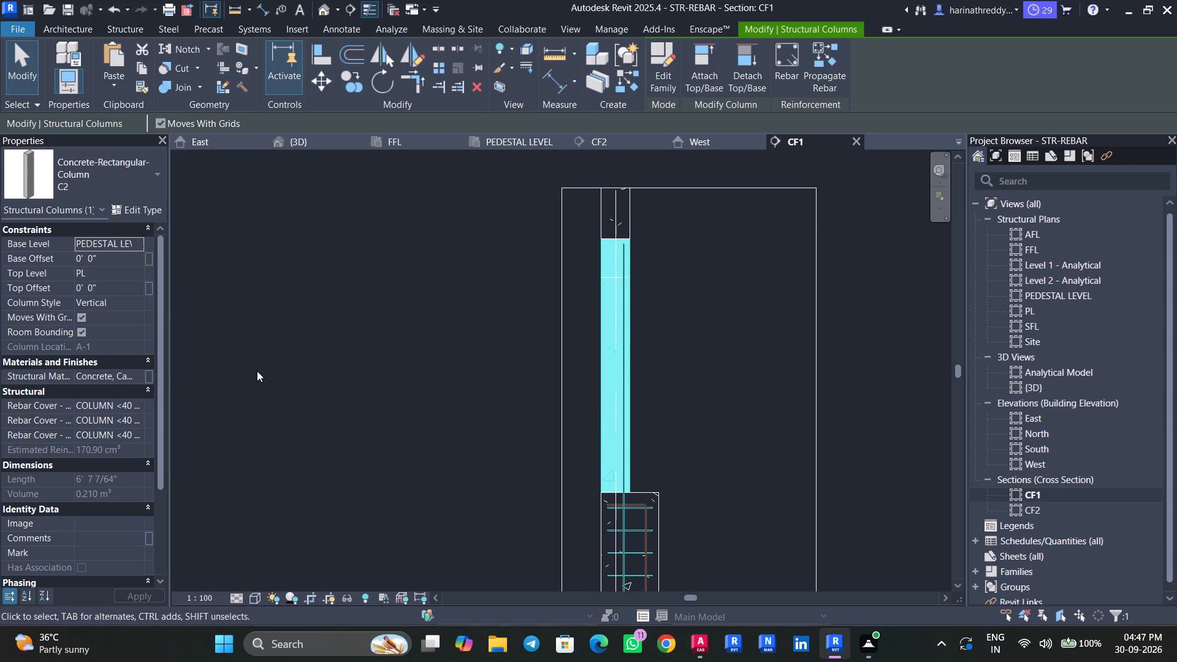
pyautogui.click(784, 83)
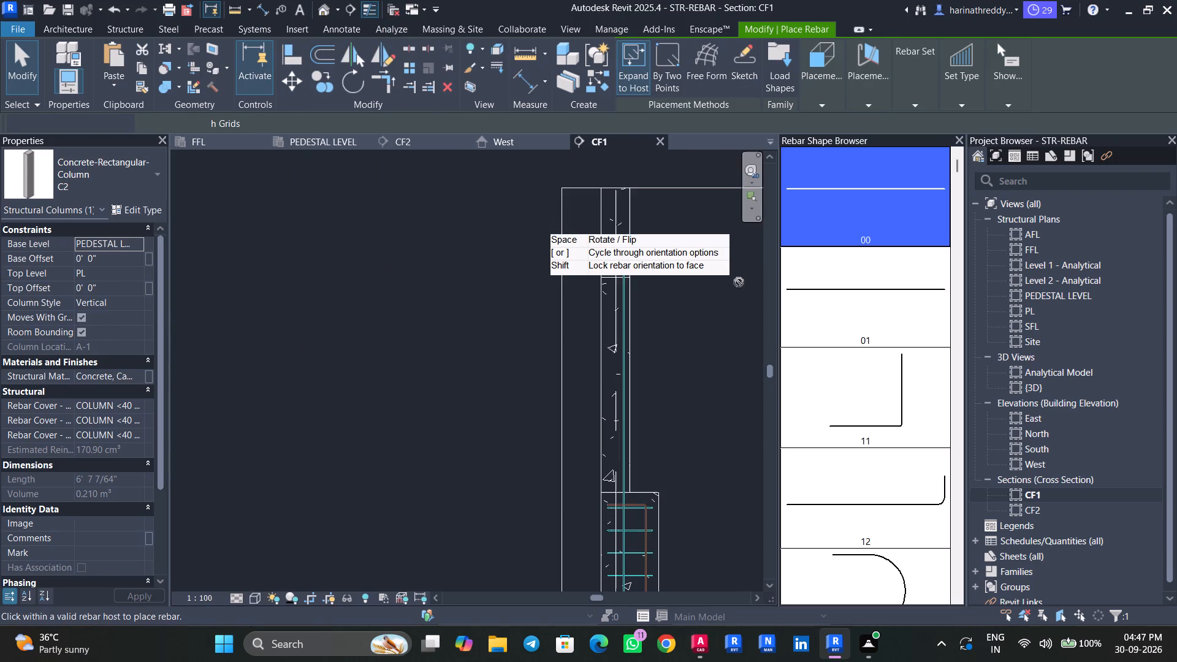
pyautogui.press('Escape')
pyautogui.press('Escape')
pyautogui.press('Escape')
# In Revit's CF1 section, change the C2 column's vertical bar to rebar type H16.
pyautogui.click(620, 326)
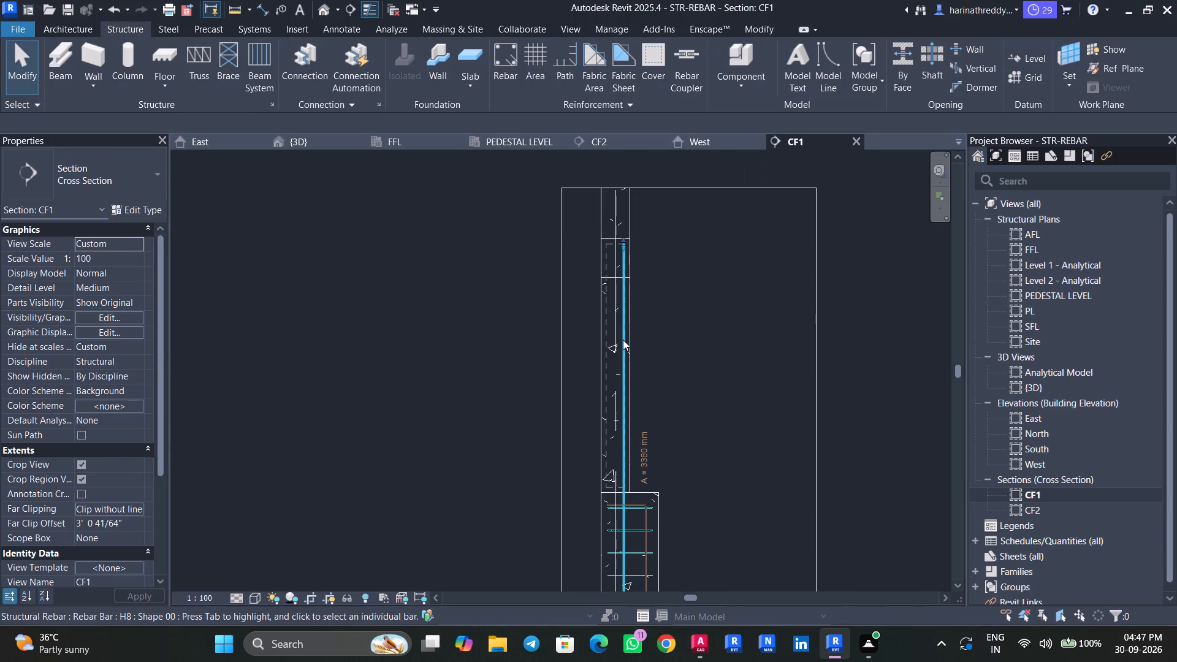
pyautogui.moveTo(655, 364); pyautogui.dragTo(653, 354, button='middle')
pyautogui.click(122, 140)
pyautogui.click(107, 167)
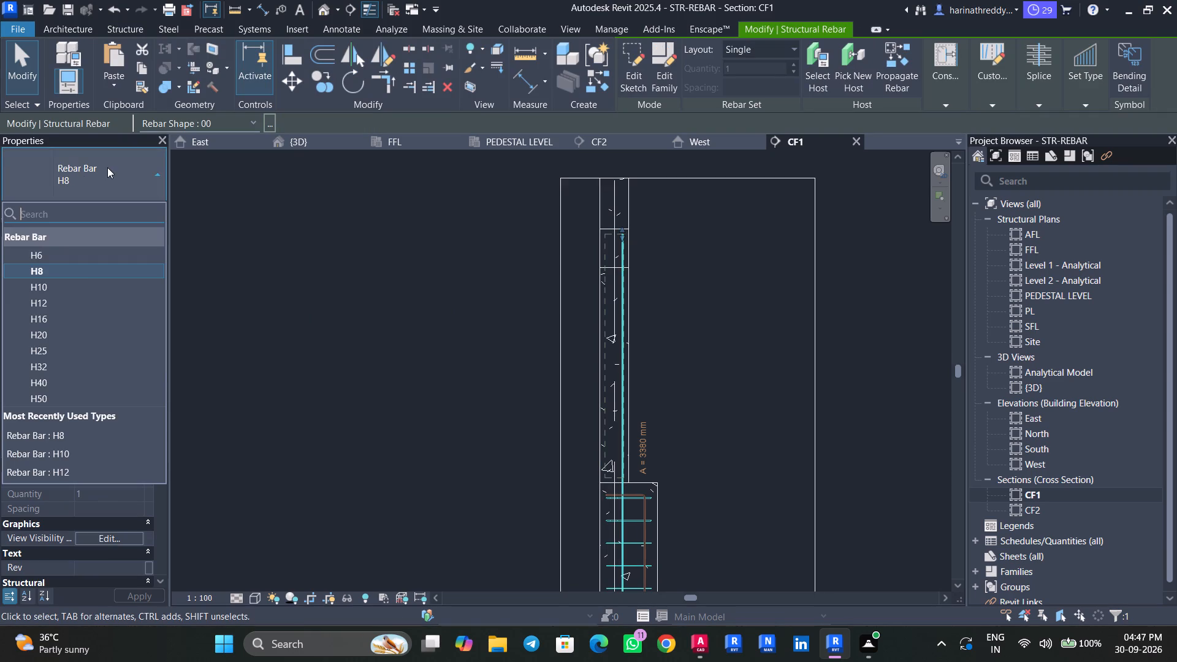
pyautogui.click(72, 318)
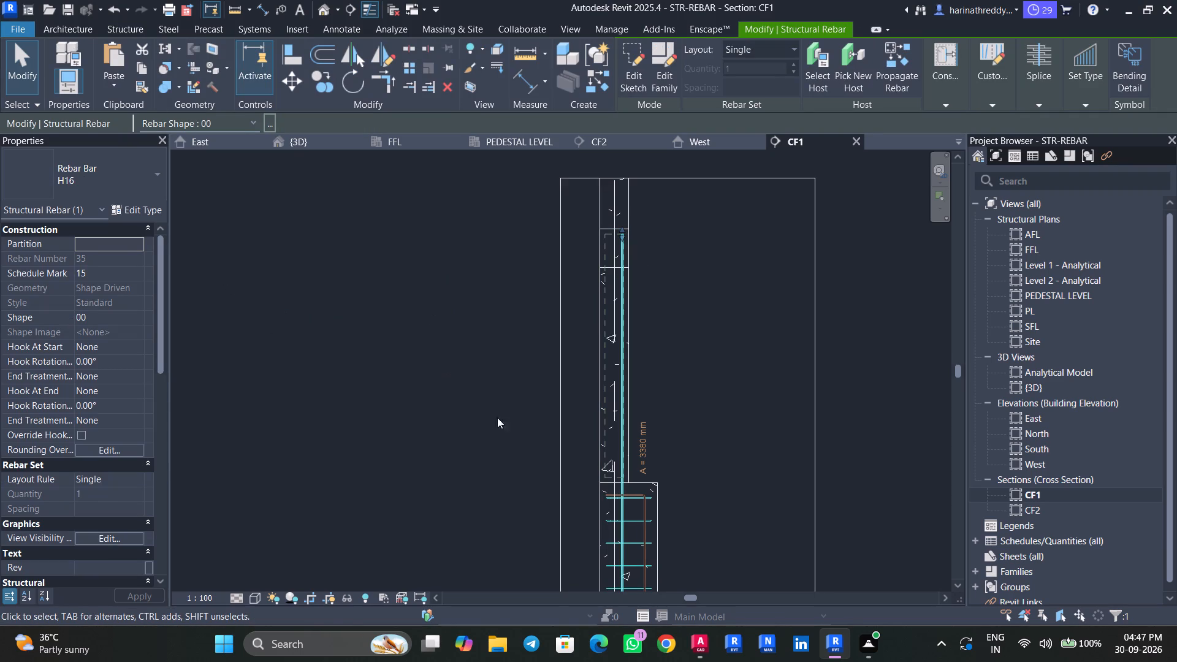
pyautogui.click(690, 656)
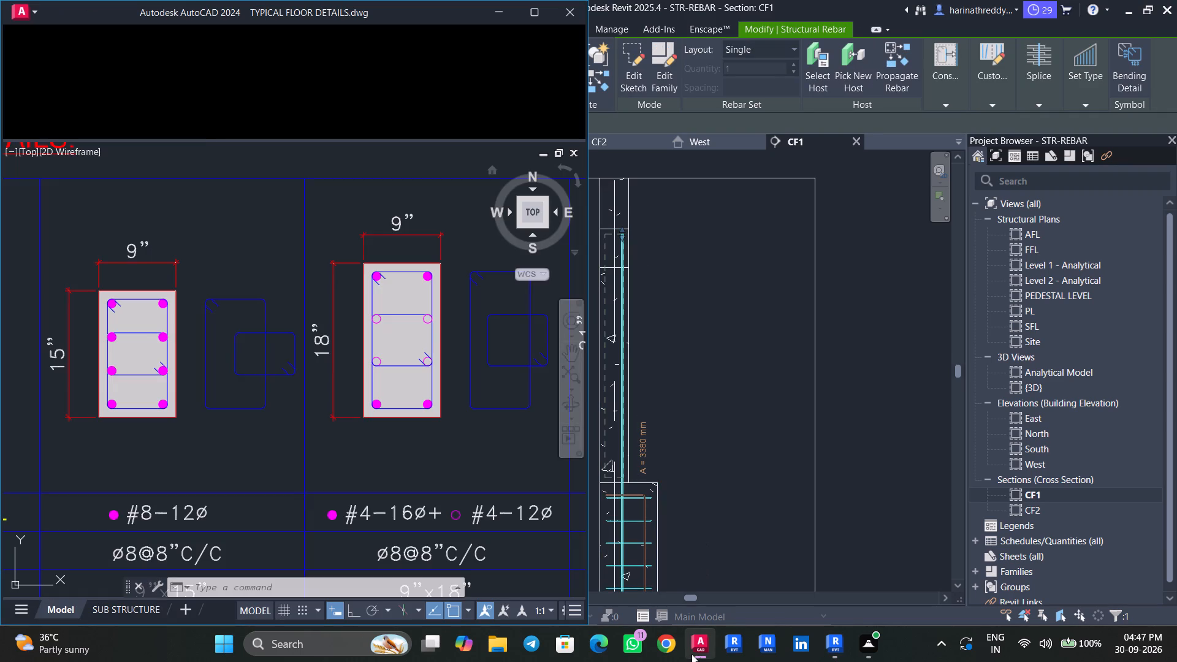
pyautogui.click(834, 656)
pyautogui.press('Escape')
pyautogui.press('Escape')
pyautogui.press('Escape')
pyautogui.press('Escape')
pyautogui.press('Escape')
pyautogui.press('Escape')
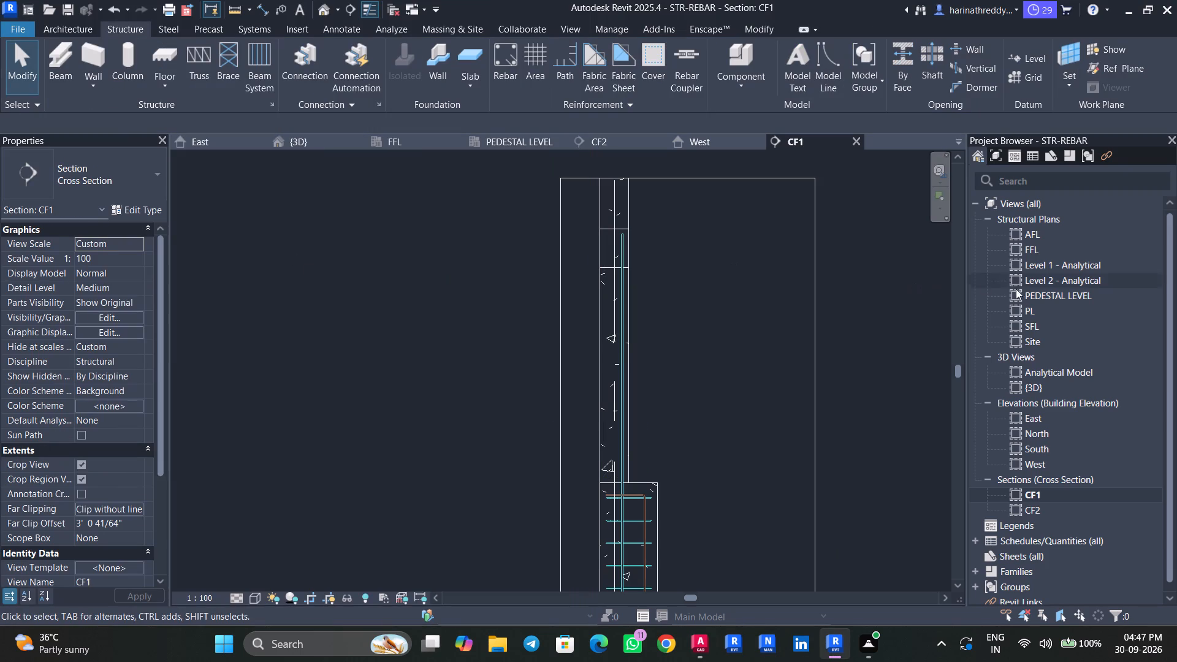
pyautogui.press('Escape')
# Open the PEDESTAL LEVEL structural plan and locate the C2 column at grid A-1.
pyautogui.doubleClick(1043, 297)
pyautogui.scroll(-17, 616, 330)
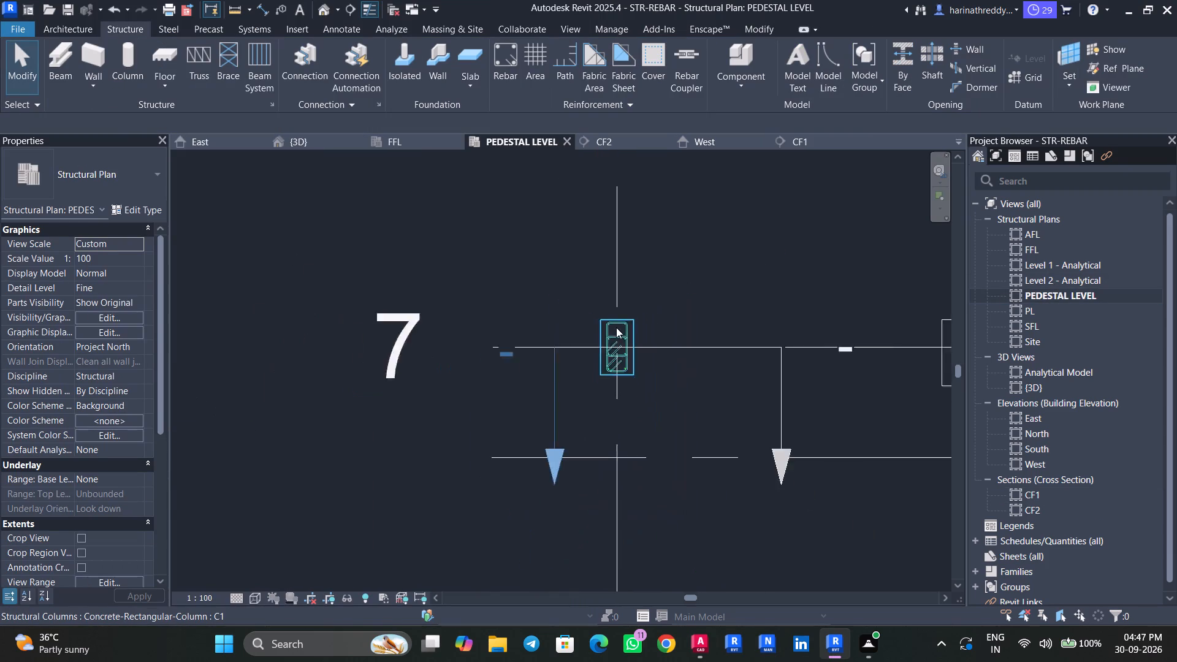
pyautogui.scroll(-10, 616, 327)
pyautogui.moveTo(655, 408); pyautogui.dragTo(617, 137, button='middle')
pyautogui.moveTo(605, 400); pyautogui.dragTo(606, 149, button='middle')
pyautogui.scroll(7, 595, 381)
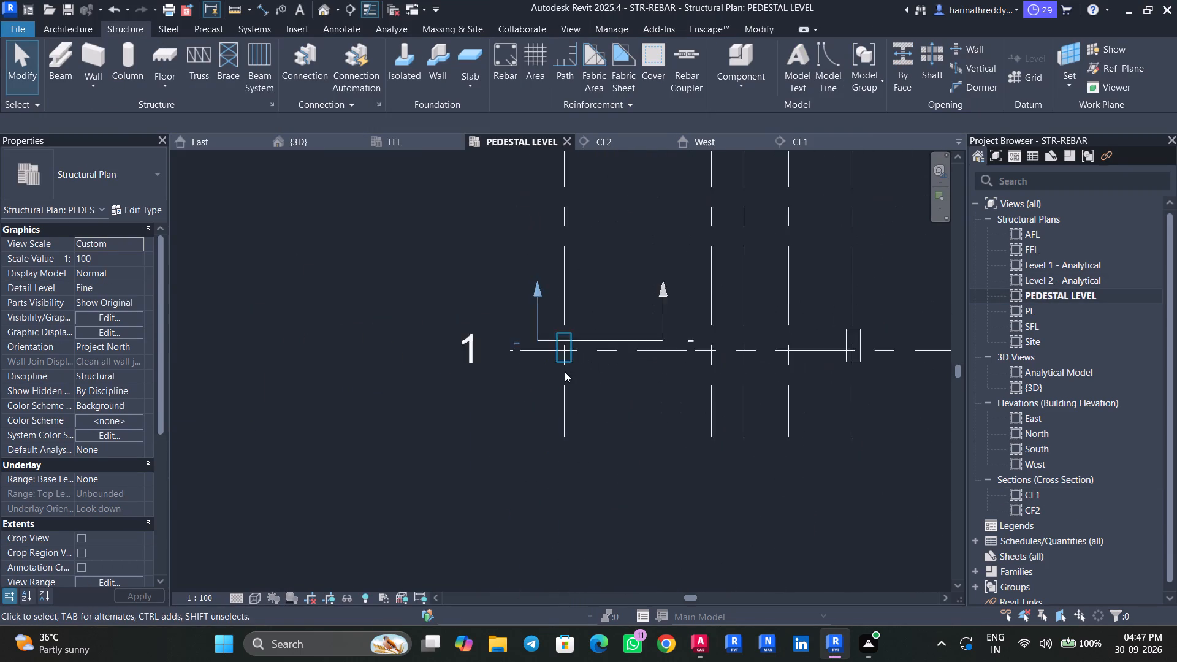
pyautogui.scroll(9, 565, 371)
pyautogui.click(552, 332)
pyautogui.scroll(7, 570, 254)
pyautogui.moveTo(571, 249); pyautogui.dragTo(531, 411, button='middle')
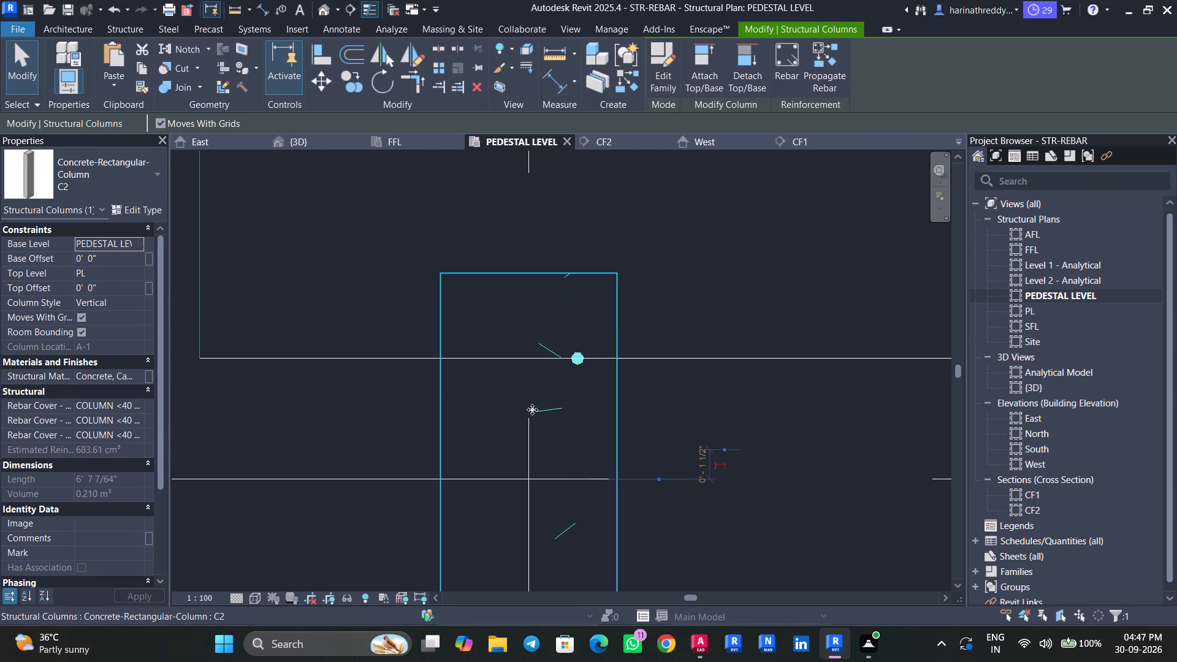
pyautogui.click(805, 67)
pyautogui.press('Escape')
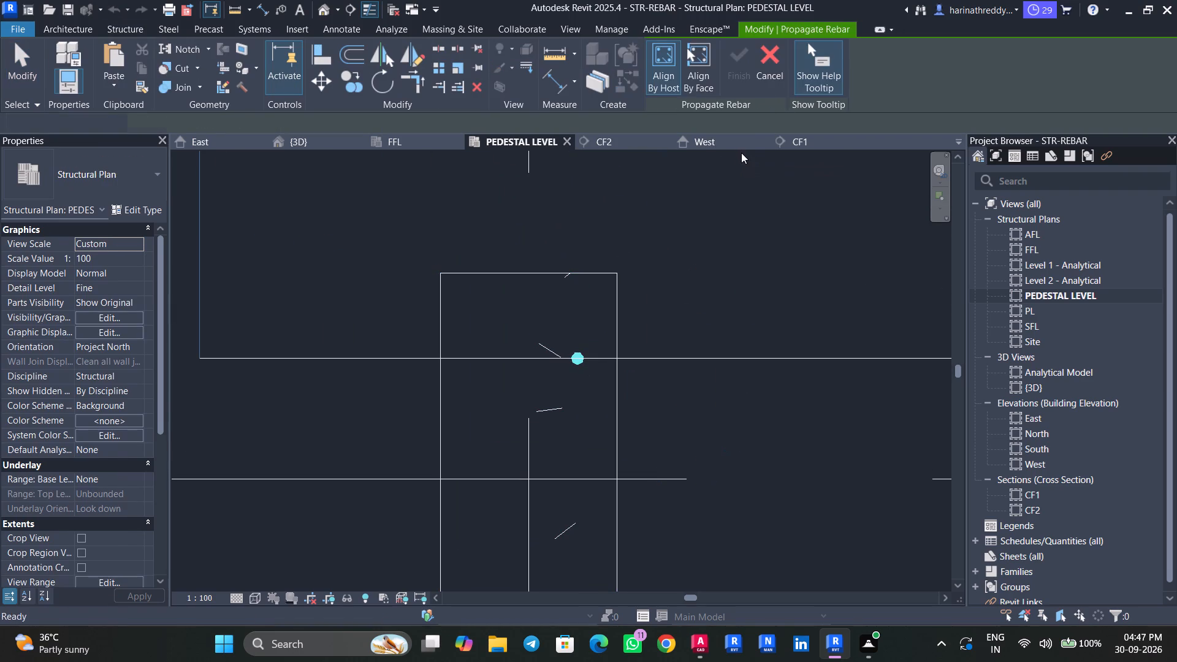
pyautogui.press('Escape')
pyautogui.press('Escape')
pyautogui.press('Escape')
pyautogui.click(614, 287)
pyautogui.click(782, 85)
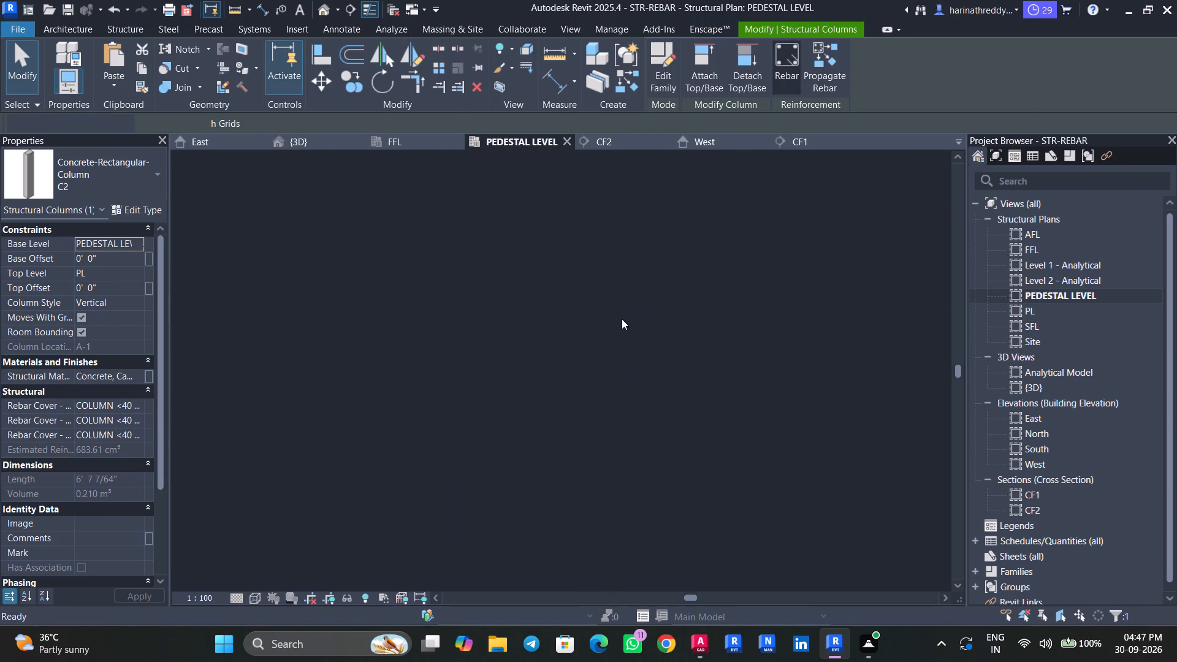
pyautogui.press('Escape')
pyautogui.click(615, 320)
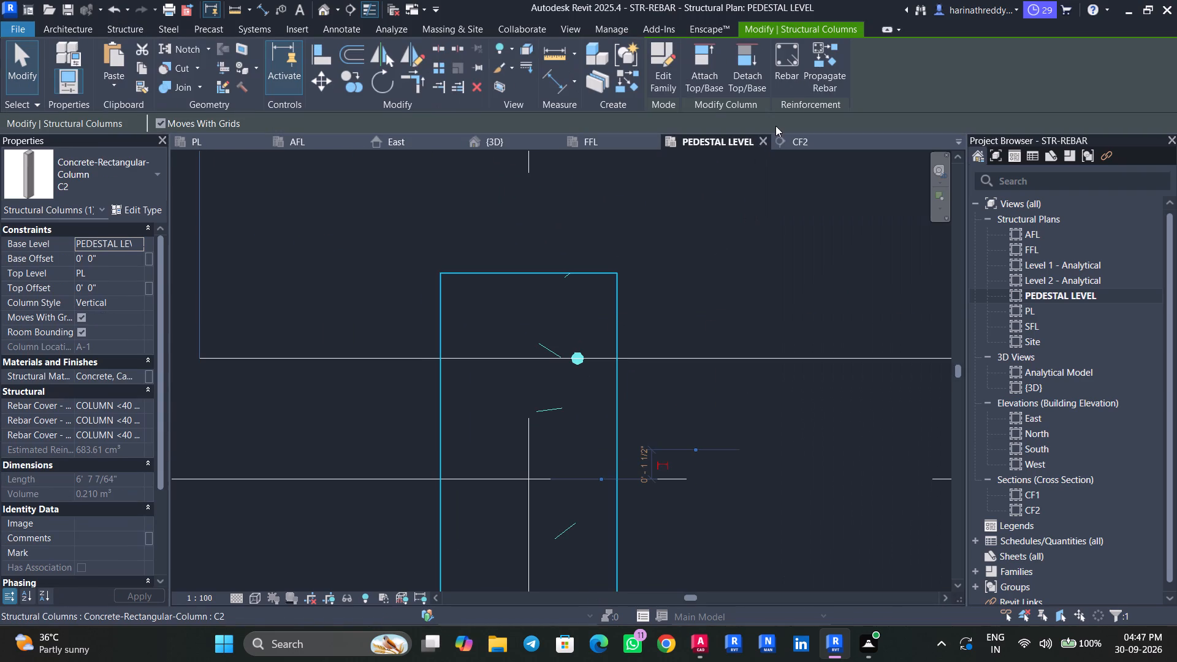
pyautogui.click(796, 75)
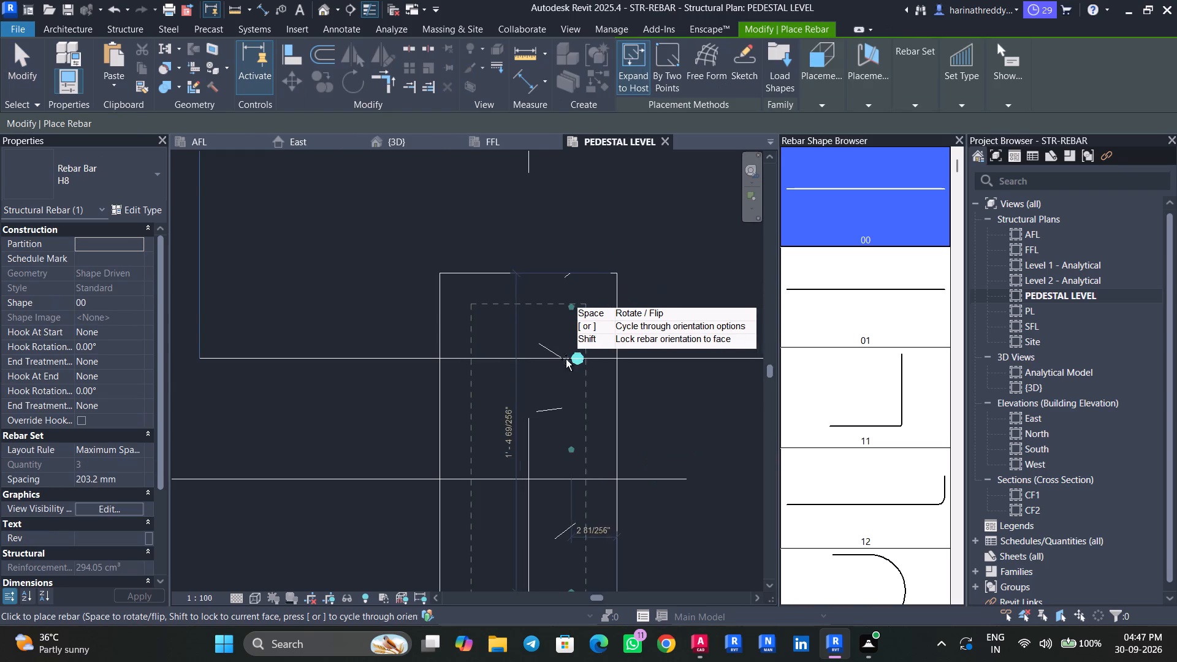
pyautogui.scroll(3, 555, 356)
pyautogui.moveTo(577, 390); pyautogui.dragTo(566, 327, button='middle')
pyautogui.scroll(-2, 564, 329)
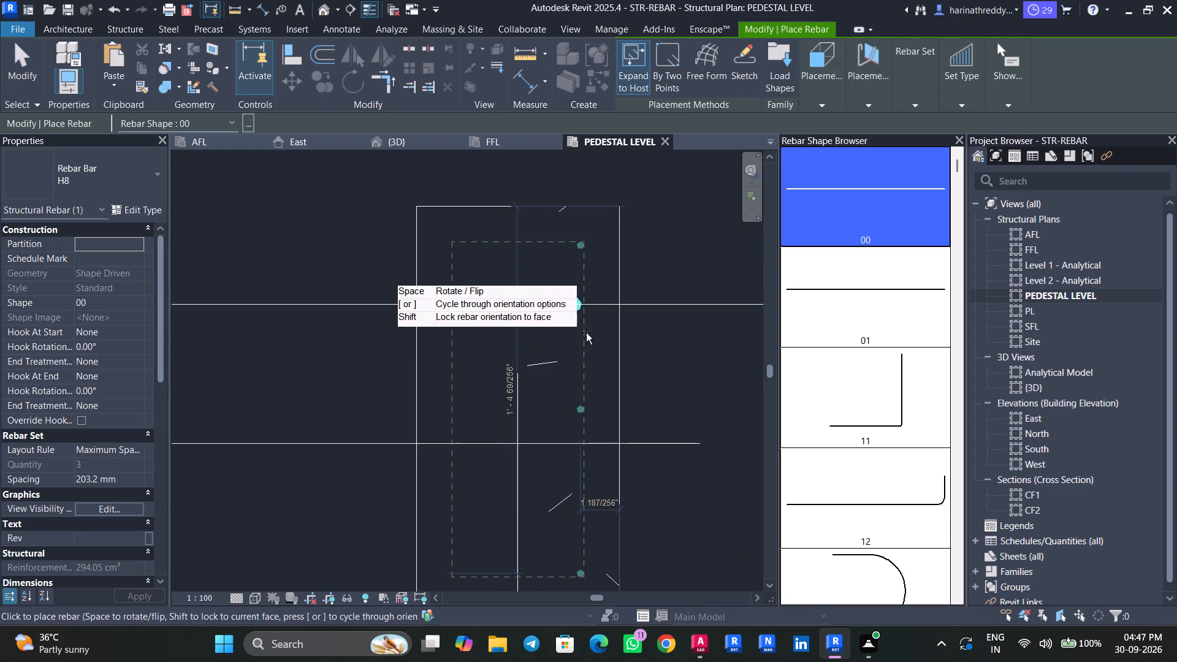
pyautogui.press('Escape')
# Nudge C2's H16 vertical bar up into the cover's upper corner, about 2 inches from the column's upper face.
pyautogui.click(576, 305)
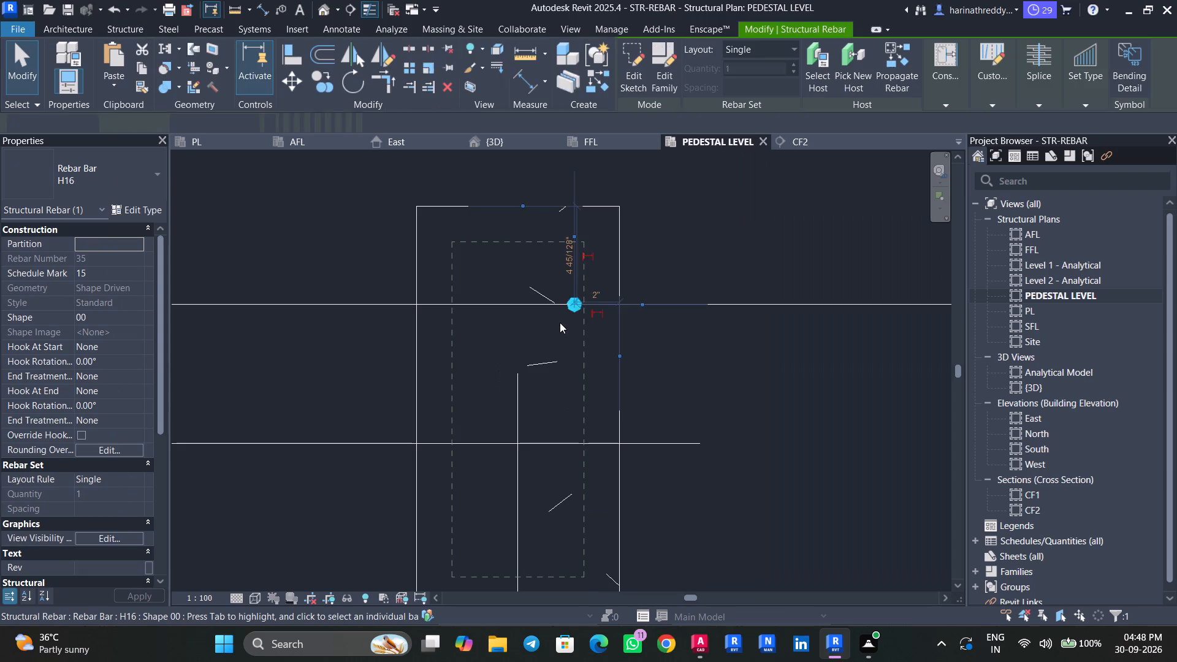
pyautogui.scroll(-2, 560, 322)
pyautogui.moveTo(545, 339); pyautogui.dragTo(527, 395, button='middle')
pyautogui.scroll(5, 528, 379)
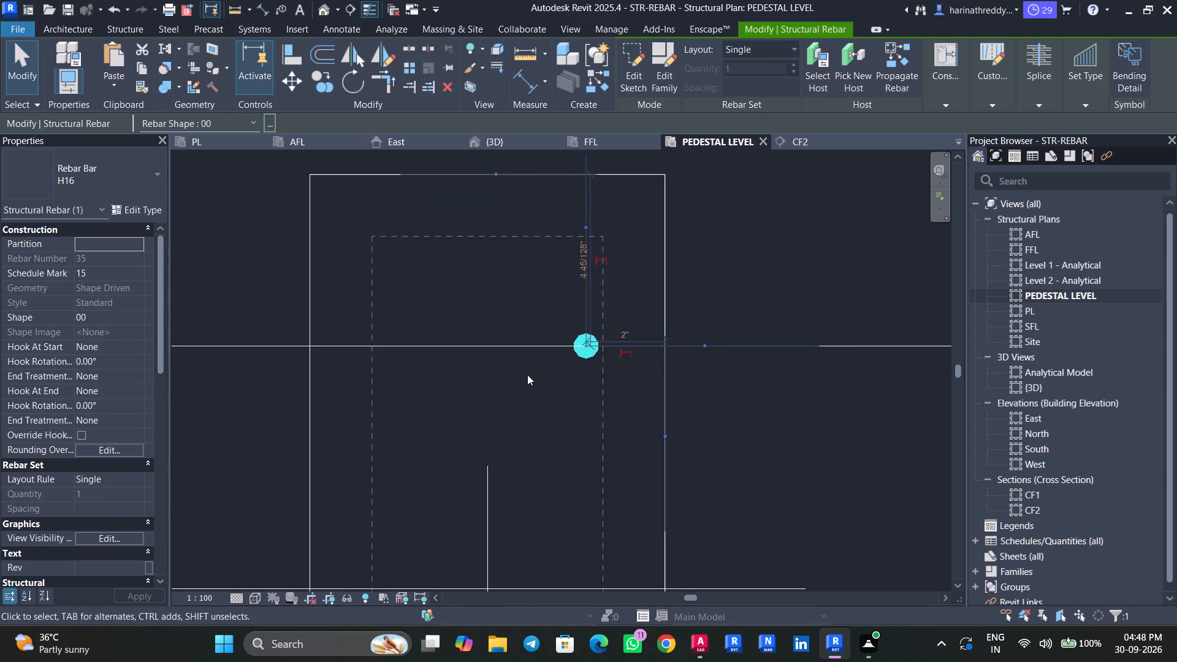
pyautogui.scroll(2, 527, 375)
pyautogui.moveTo(527, 375); pyautogui.dragTo(484, 452, button='middle')
pyautogui.press('Up')
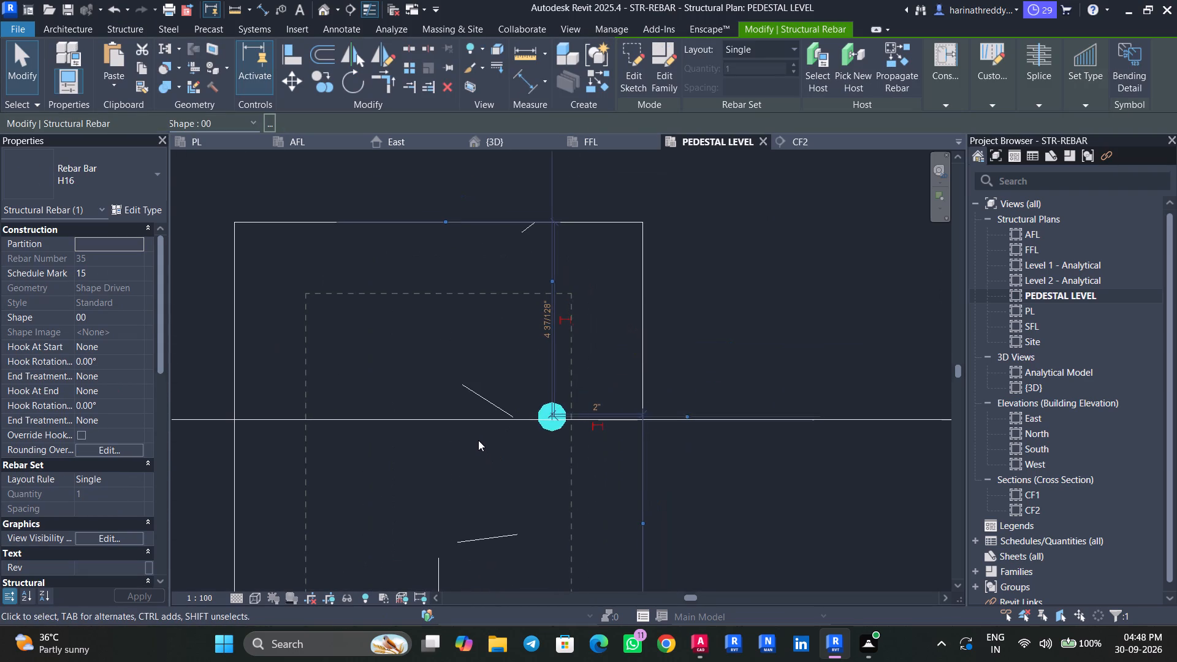
pyautogui.press('Up')
pyautogui.press('Up')
pyautogui.press('Up')
pyautogui.press('Up')
pyautogui.press('Up')
pyautogui.press('Up')
pyautogui.press('Up')
pyautogui.press('Up')
pyautogui.press('Up')
pyautogui.press('Up')
pyautogui.press('Up')
pyautogui.press('Up')
pyautogui.press('Up')
pyautogui.press('Up')
pyautogui.press('Up')
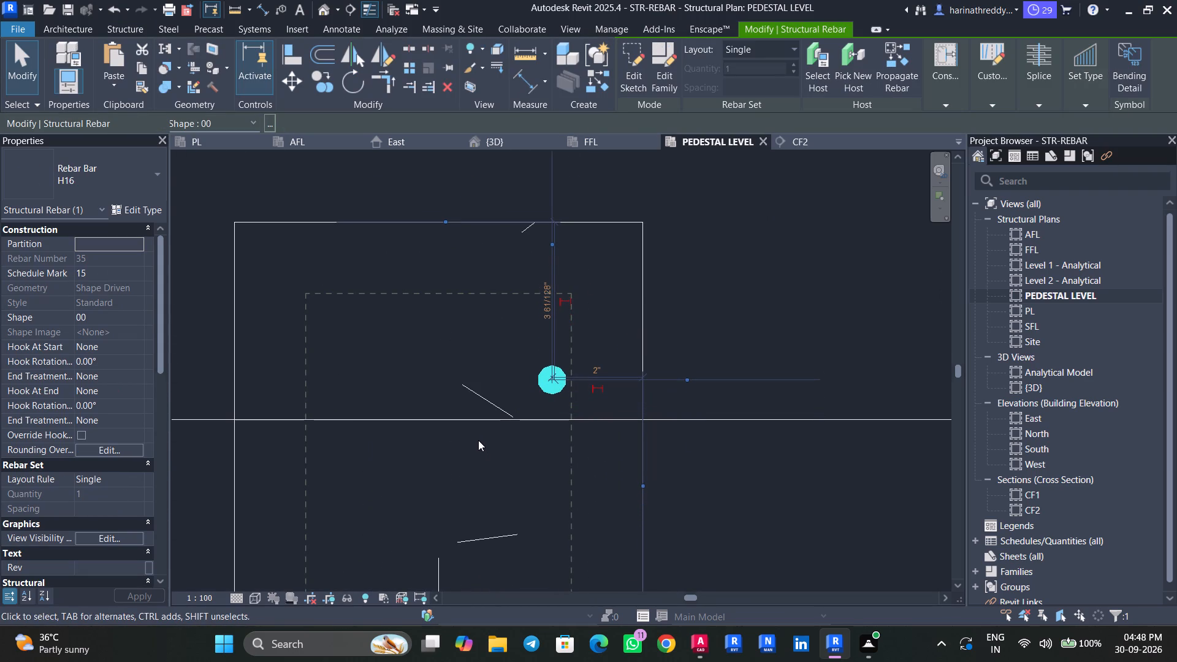
pyautogui.press('Up')
pyautogui.press('Up')
pyautogui.press('Up')
pyautogui.press('Up')
pyautogui.press('Up')
pyautogui.press('Up')
pyautogui.press('Up')
pyautogui.press('Up')
pyautogui.press('Up')
pyautogui.press('Up')
pyautogui.press('Up')
pyautogui.press('Up')
pyautogui.press('Up')
pyautogui.press('Up')
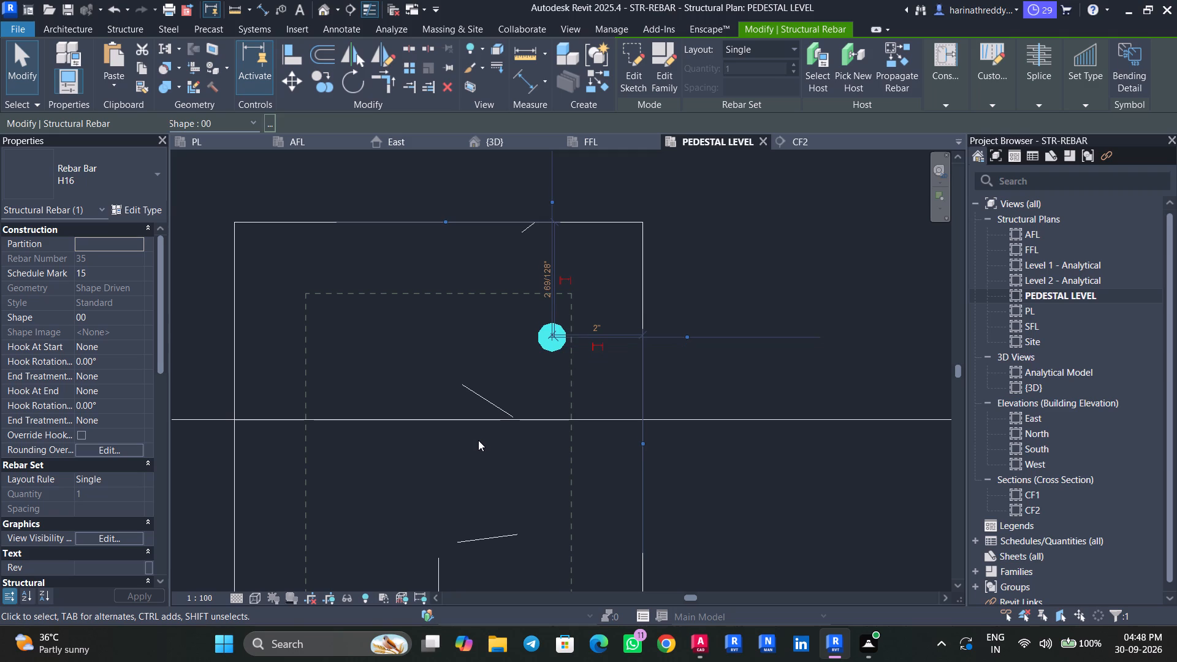
pyautogui.press('Up')
pyautogui.press('Up')
pyautogui.press('Up')
pyautogui.press('Up')
pyautogui.press('Up')
pyautogui.press('Up')
pyautogui.press('Up')
pyautogui.press('Up')
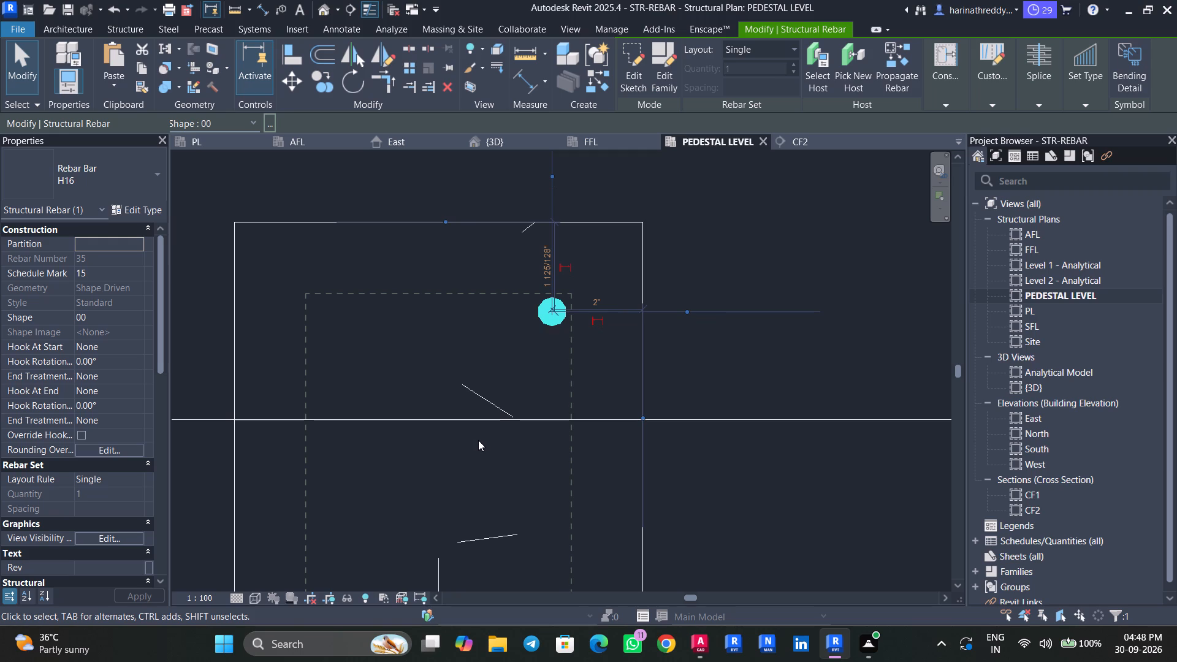
pyautogui.scroll(-3, 472, 456)
pyautogui.moveTo(472, 455); pyautogui.dragTo(489, 443, button='middle')
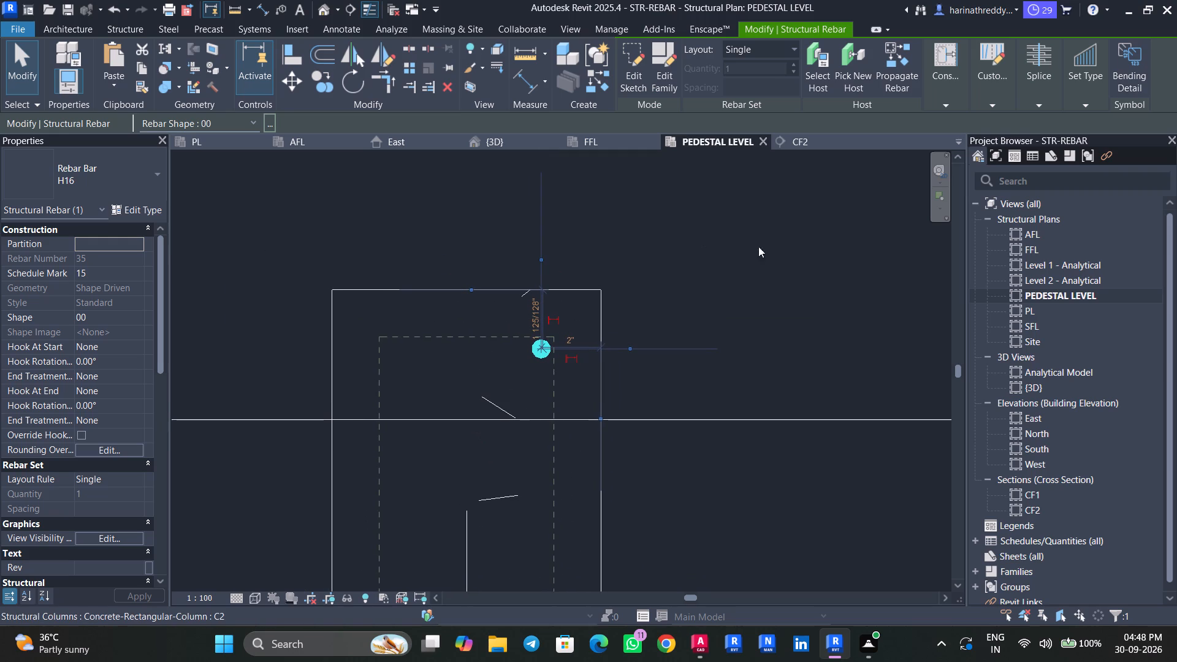
# Set the H16 vertical bar's layout rule to Fixed Number with a quantity of 2.
pyautogui.scroll(-3, 684, 319)
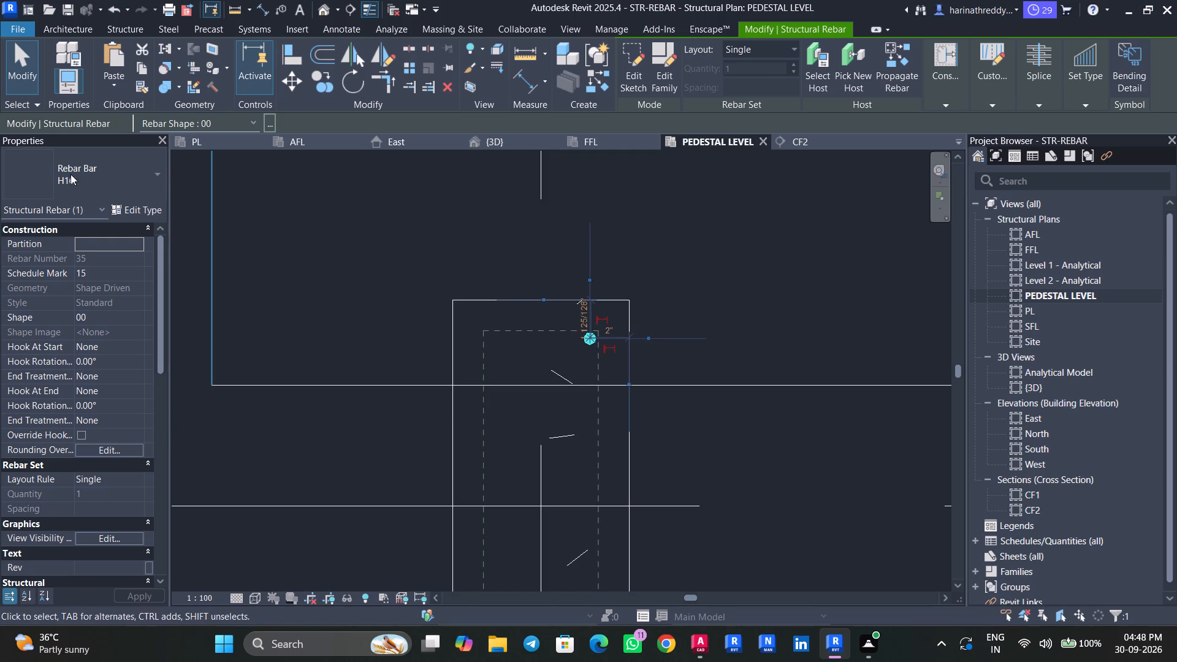
pyautogui.click(135, 476)
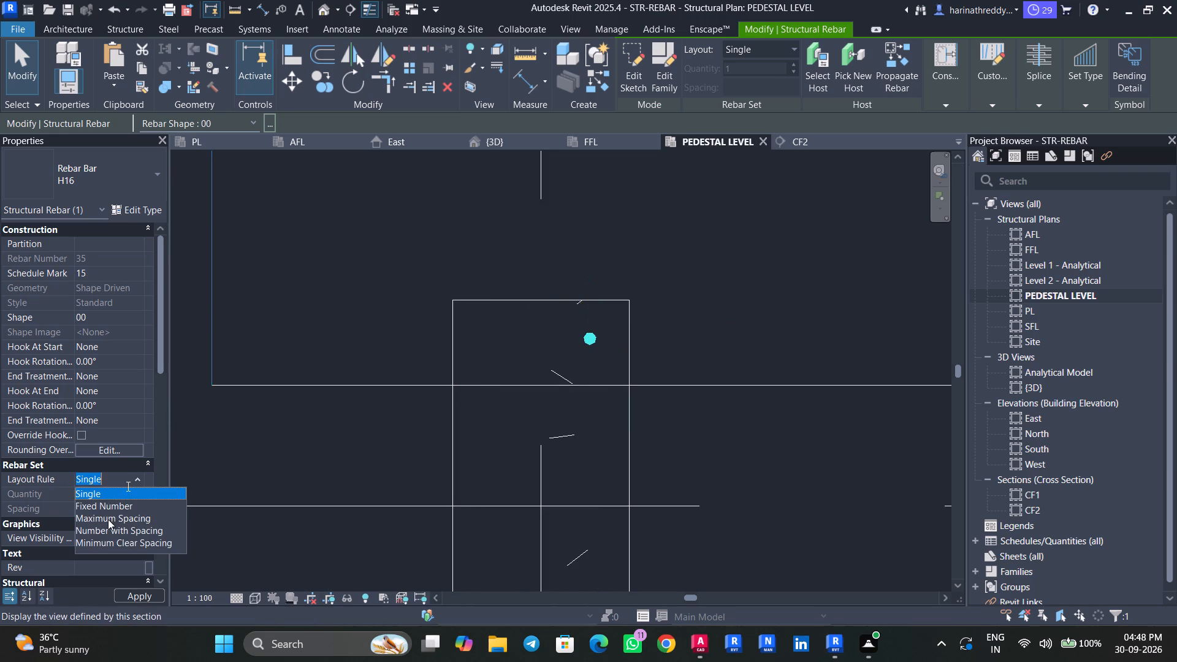
pyautogui.click(112, 509)
pyautogui.click(115, 501)
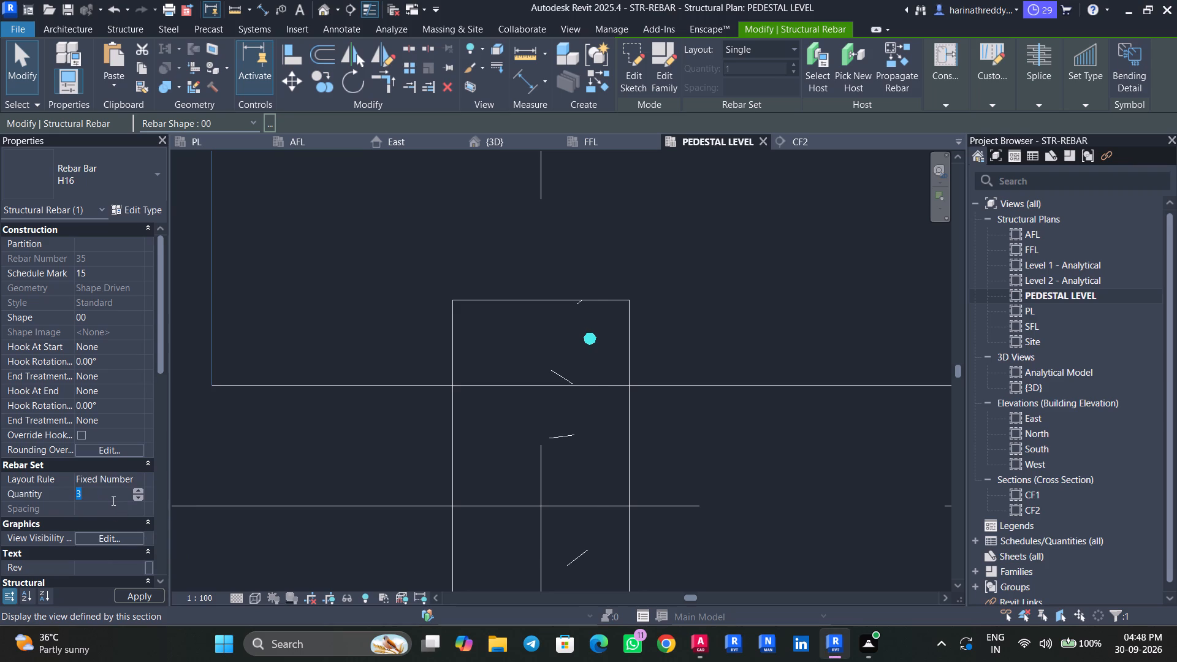
pyautogui.press('2')
pyautogui.scroll(-4, 490, 492)
pyautogui.moveTo(490, 492); pyautogui.dragTo(476, 394, button='middle')
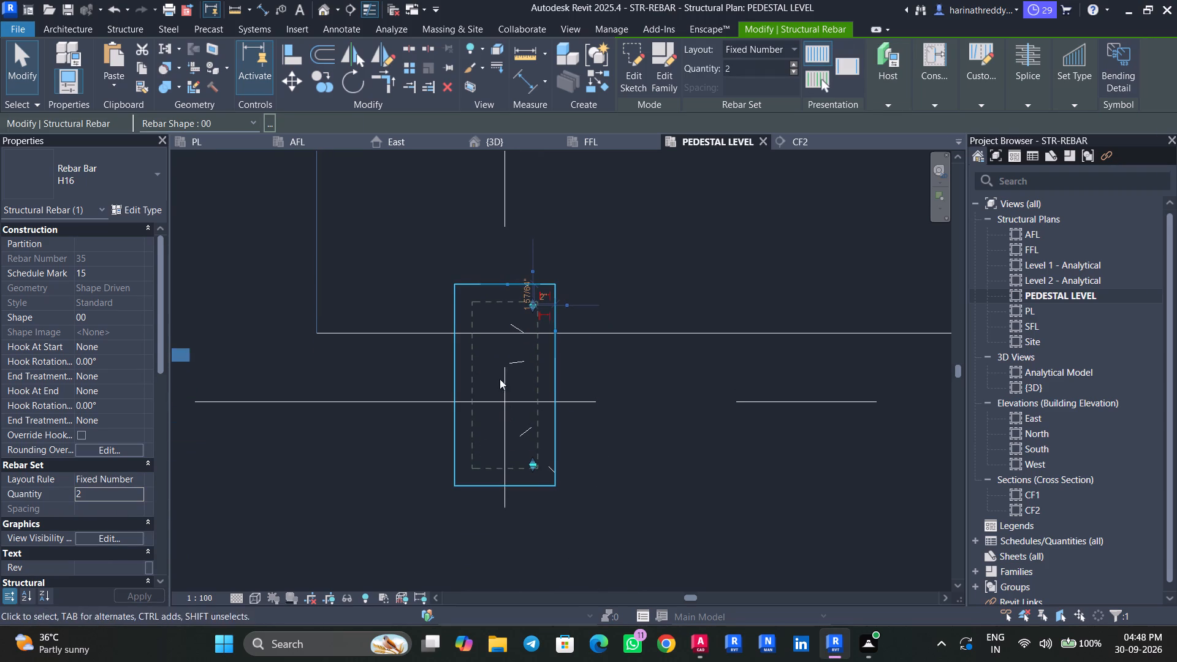
# Mirror a copy of the H16 bar pair about the C2 column's vertical centreline.
pyautogui.click(362, 56)
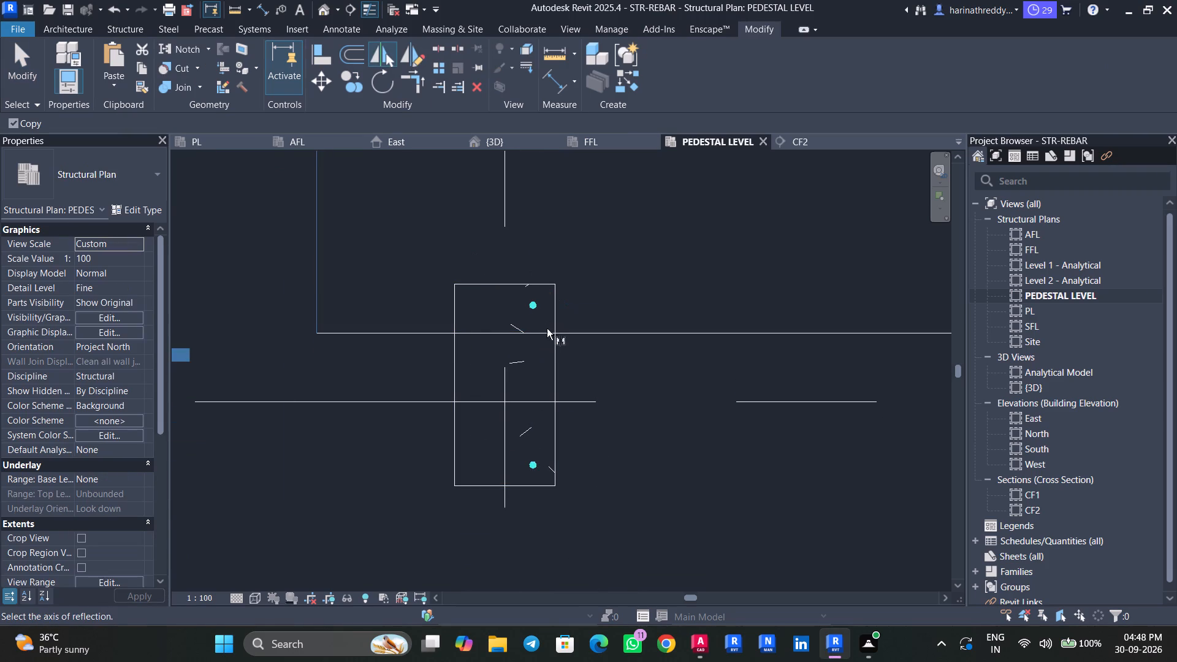
pyautogui.click(506, 352)
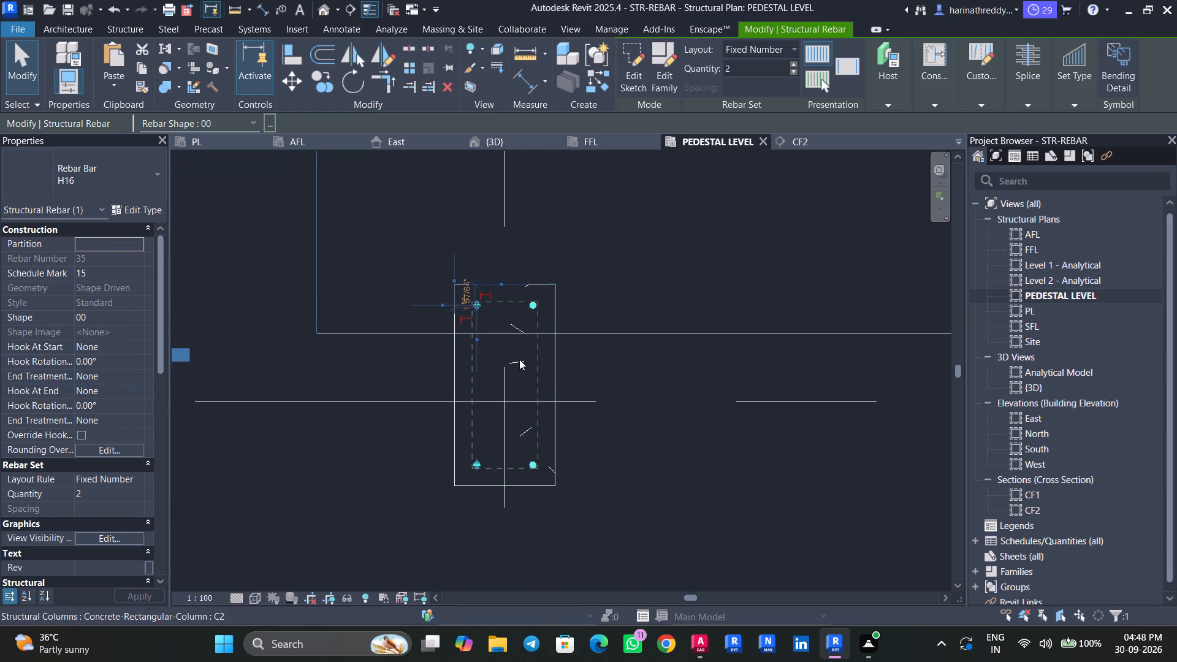
pyautogui.press('Escape')
pyautogui.press('Escape')
pyautogui.press('Escape')
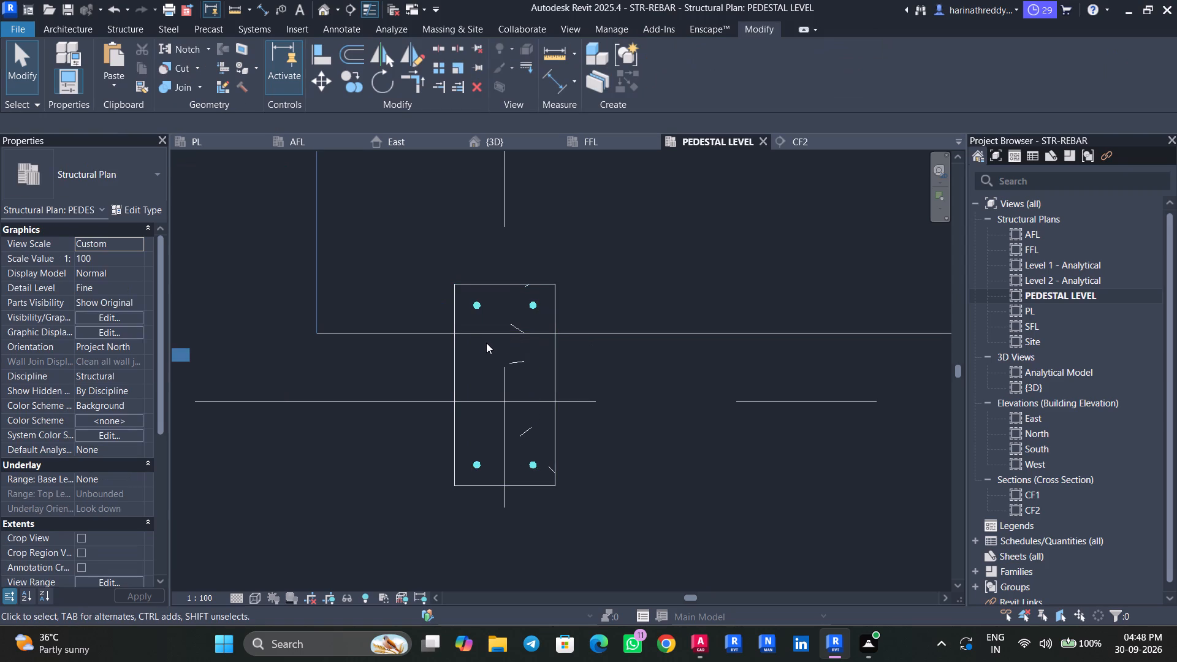
# Examine the column bars in section CF2, and the base of C2's vertical bars at the footing in section CF1.
pyautogui.doubleClick(1028, 516)
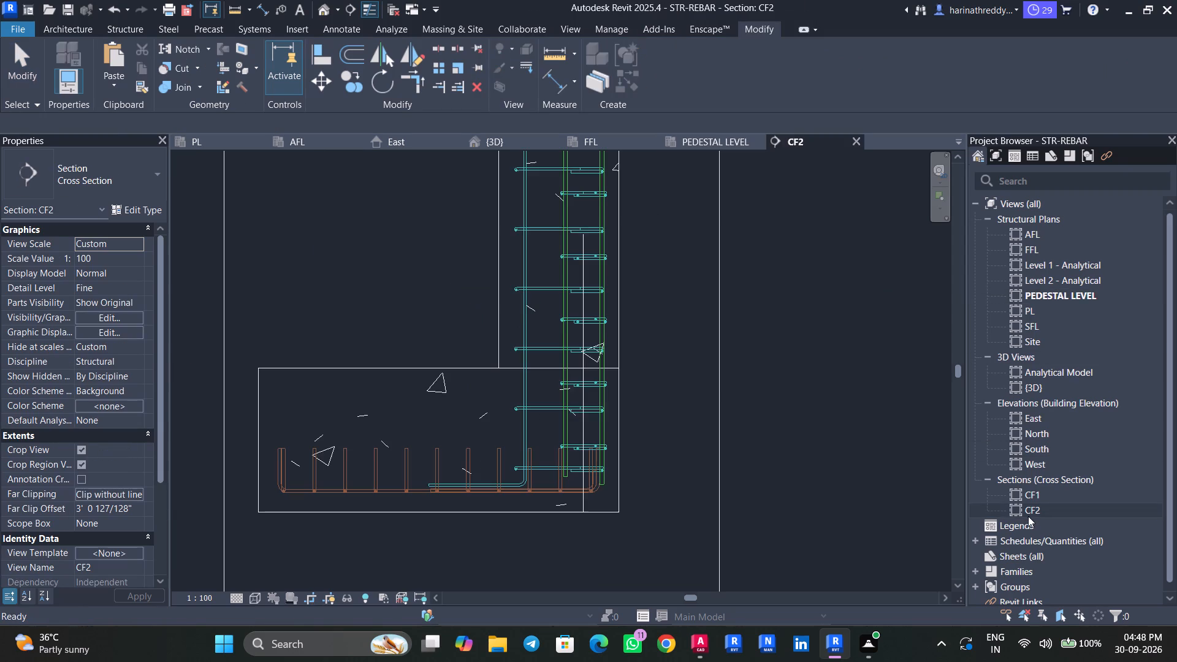
pyautogui.moveTo(524, 360); pyautogui.dragTo(560, 545, button='middle')
pyautogui.moveTo(588, 370); pyautogui.dragTo(584, 554, button='middle')
pyautogui.scroll(1, 584, 352)
pyautogui.moveTo(584, 362); pyautogui.dragTo(582, 475, button='middle')
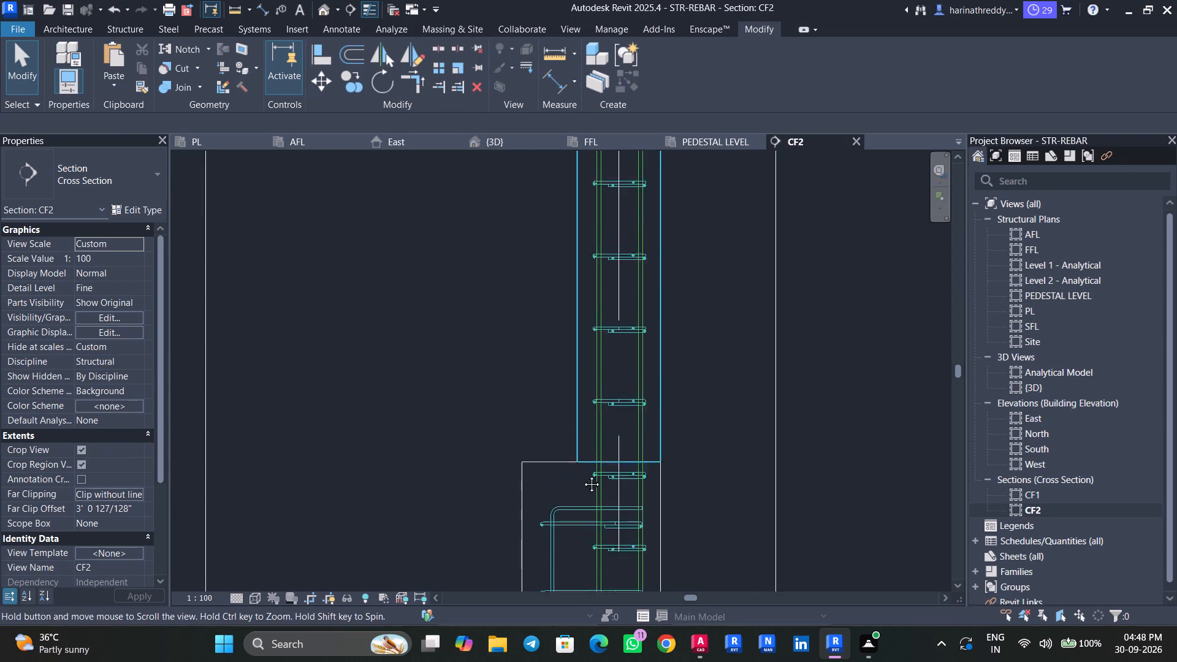
pyautogui.moveTo(582, 475); pyautogui.dragTo(576, 557, button='middle')
pyautogui.scroll(-4, 555, 444)
pyautogui.doubleClick(1033, 498)
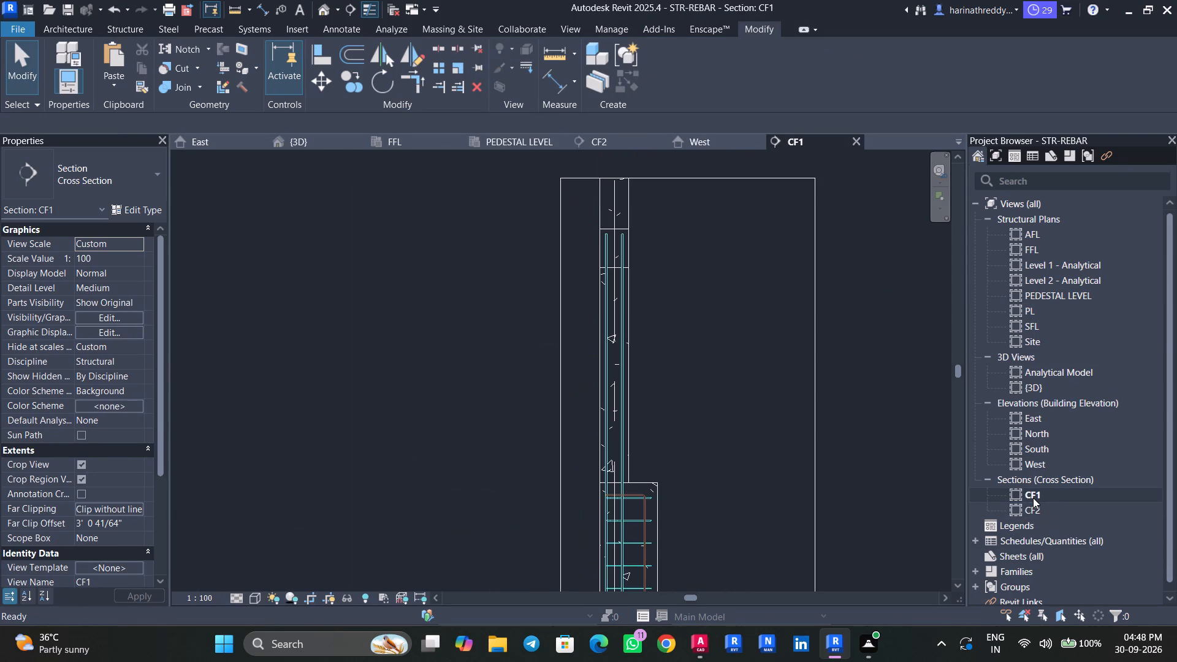
pyautogui.scroll(3, 633, 252)
pyautogui.moveTo(672, 337); pyautogui.dragTo(715, 11, button='middle')
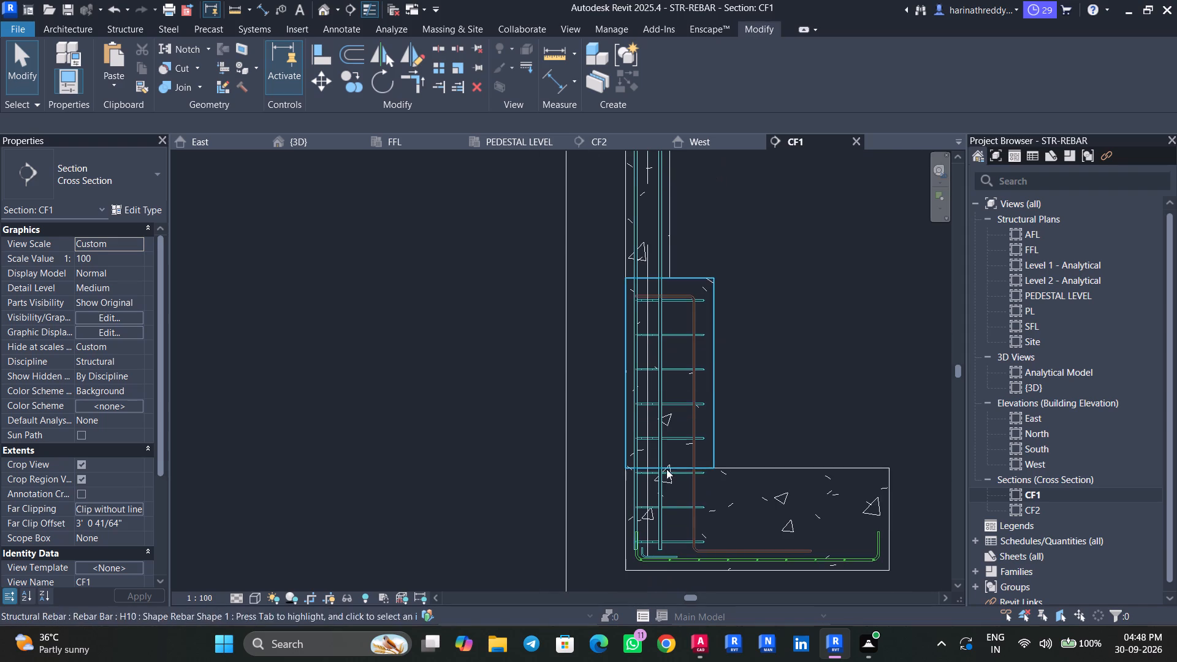
pyautogui.scroll(5, 658, 493)
pyautogui.moveTo(684, 479); pyautogui.dragTo(687, 312, button='middle')
pyautogui.click(613, 364)
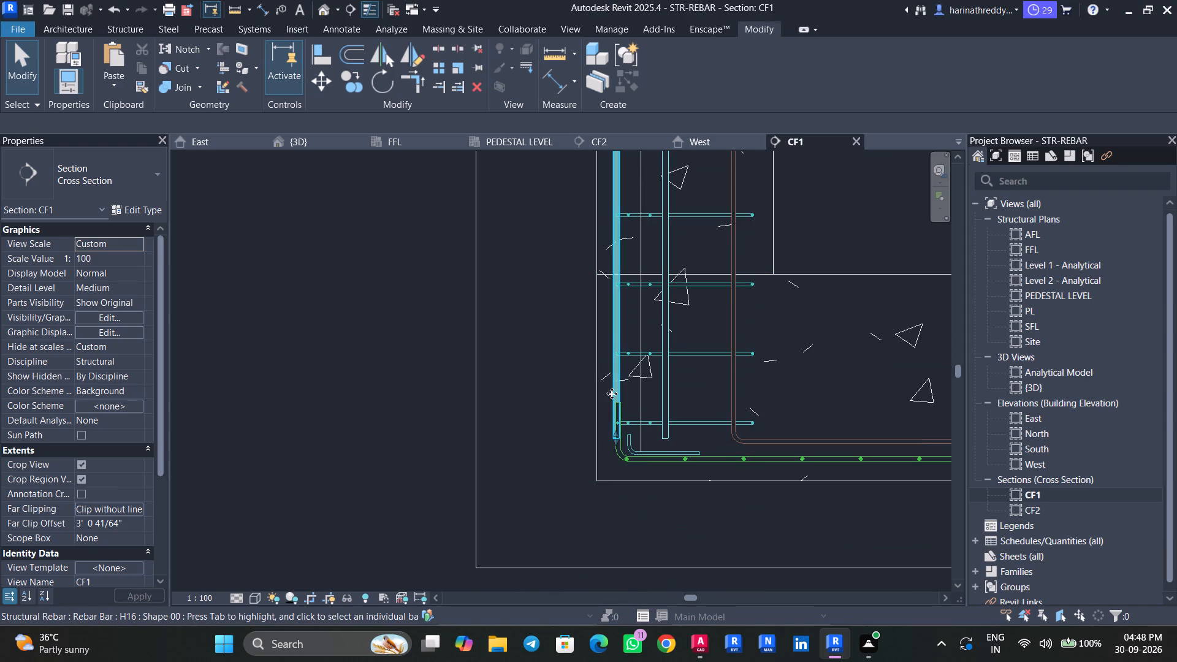
pyautogui.scroll(10, 612, 394)
pyautogui.press('Escape')
pyautogui.press('Escape')
pyautogui.moveTo(652, 522); pyautogui.dragTo(630, 386, button='middle')
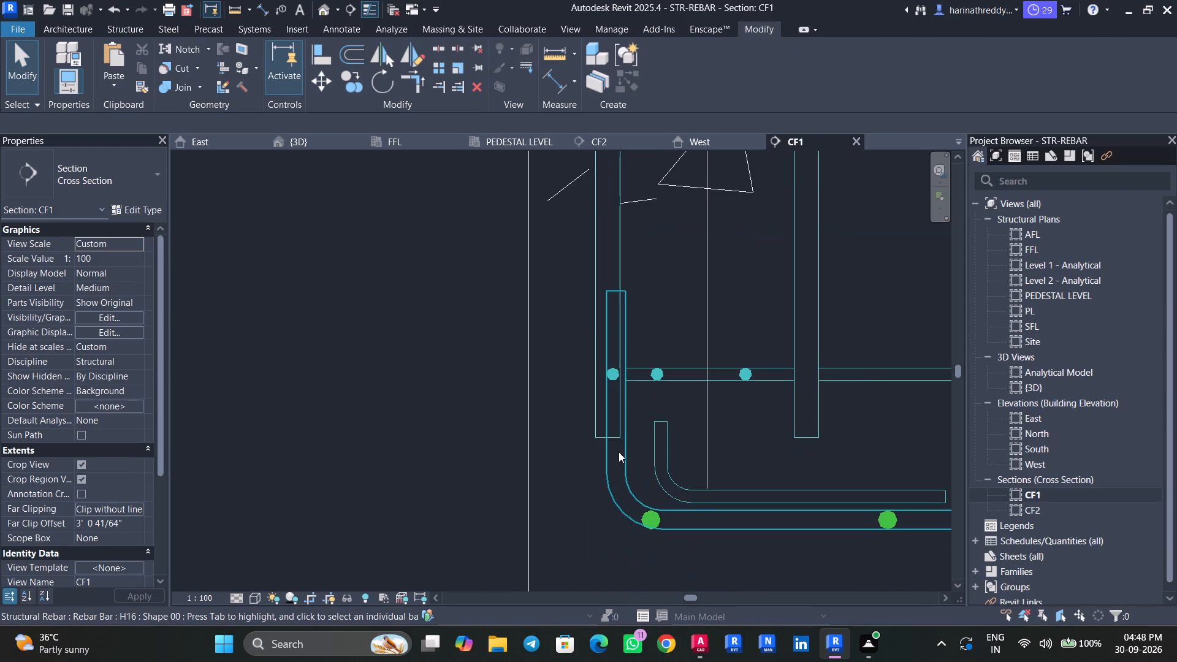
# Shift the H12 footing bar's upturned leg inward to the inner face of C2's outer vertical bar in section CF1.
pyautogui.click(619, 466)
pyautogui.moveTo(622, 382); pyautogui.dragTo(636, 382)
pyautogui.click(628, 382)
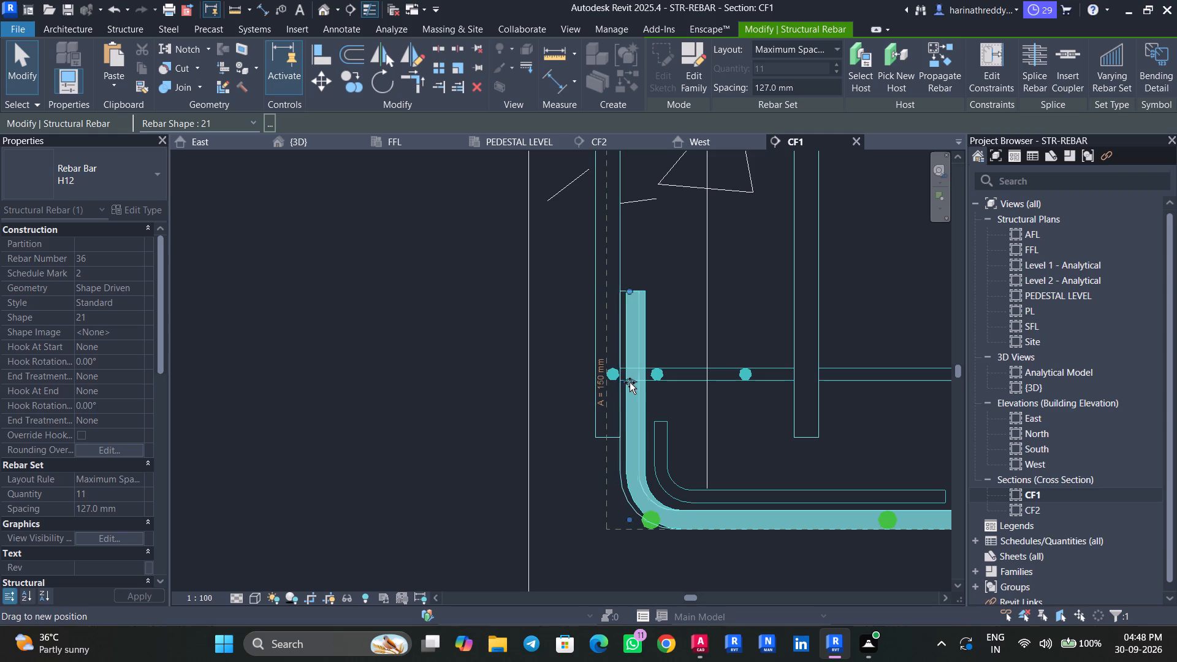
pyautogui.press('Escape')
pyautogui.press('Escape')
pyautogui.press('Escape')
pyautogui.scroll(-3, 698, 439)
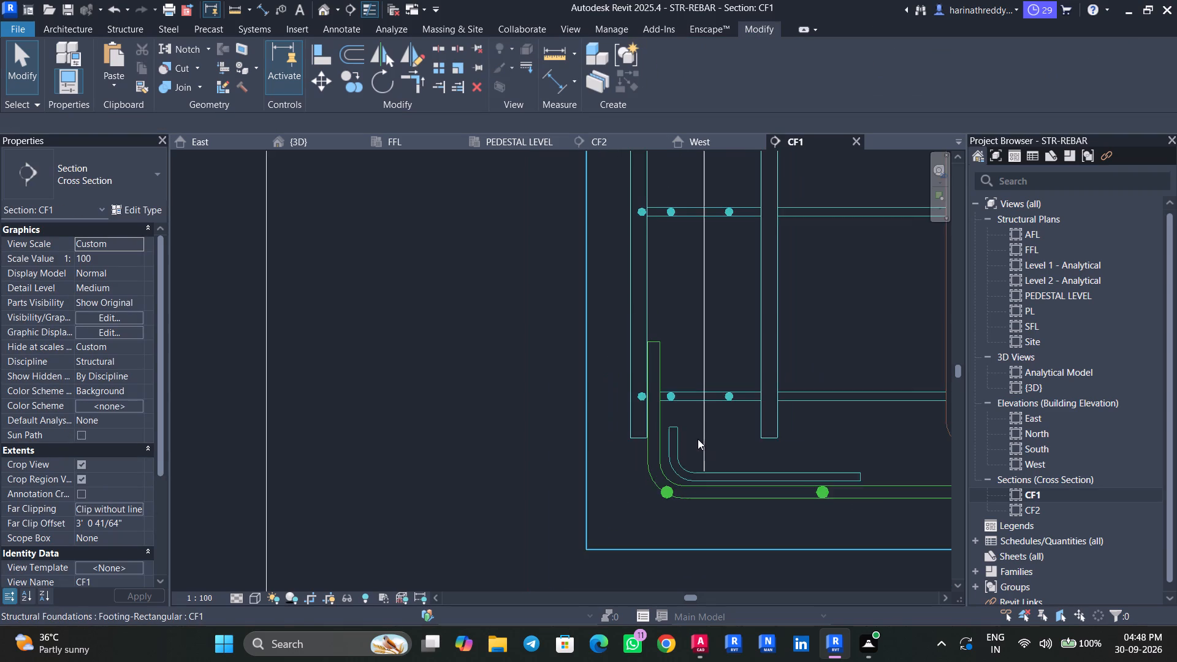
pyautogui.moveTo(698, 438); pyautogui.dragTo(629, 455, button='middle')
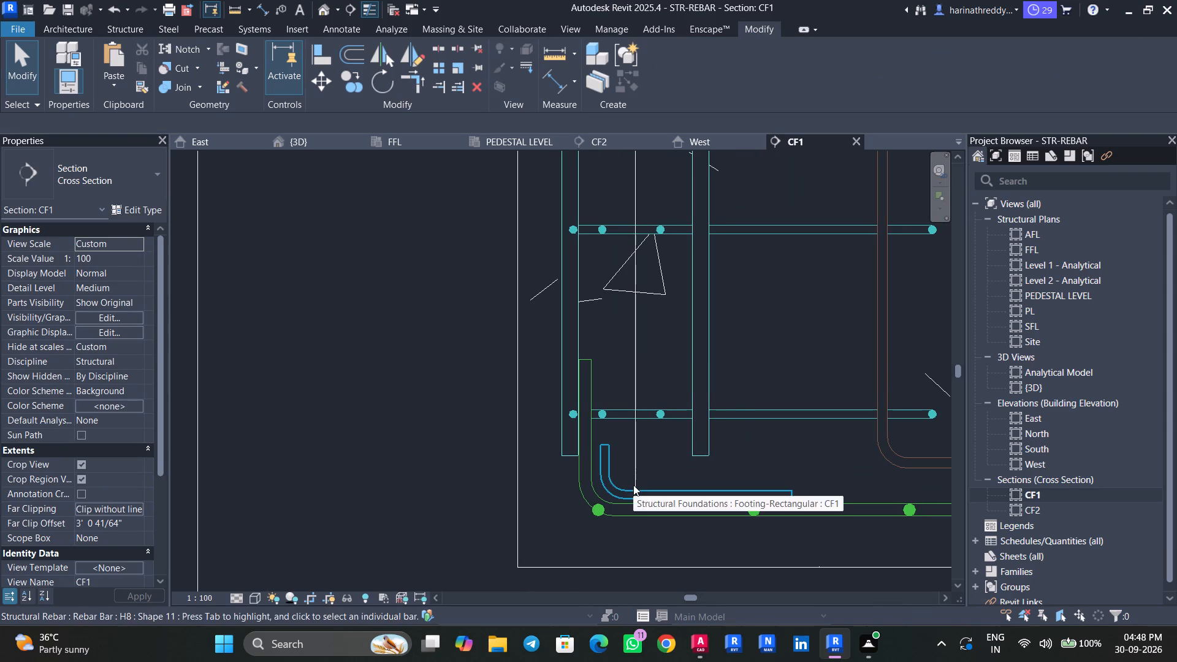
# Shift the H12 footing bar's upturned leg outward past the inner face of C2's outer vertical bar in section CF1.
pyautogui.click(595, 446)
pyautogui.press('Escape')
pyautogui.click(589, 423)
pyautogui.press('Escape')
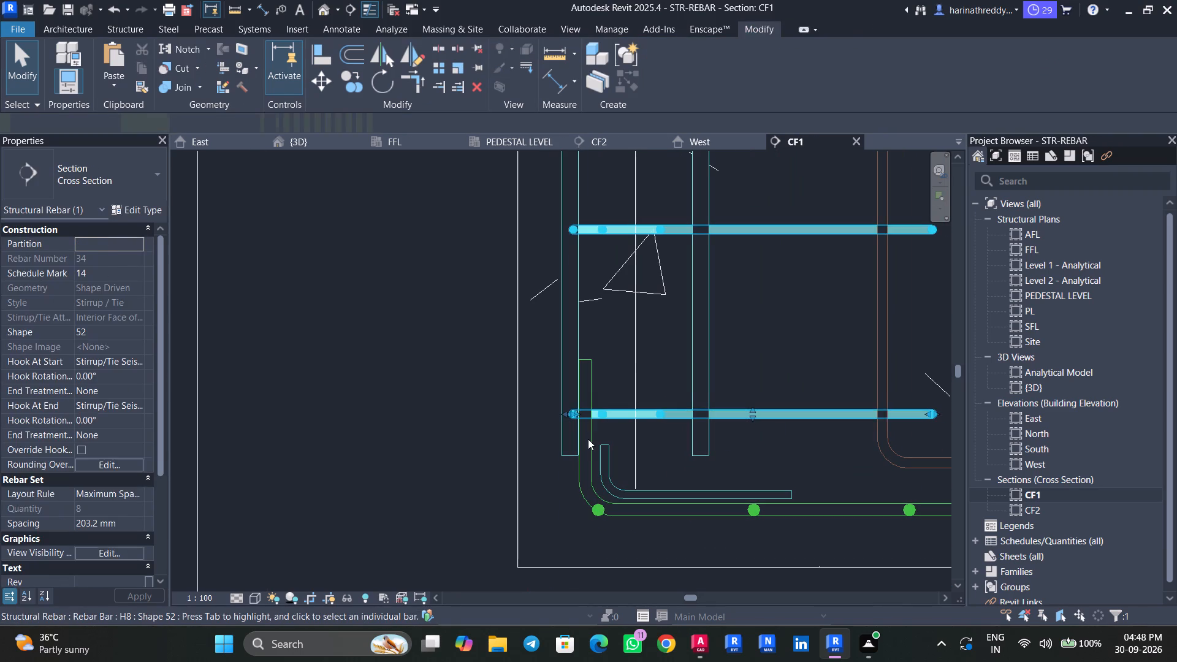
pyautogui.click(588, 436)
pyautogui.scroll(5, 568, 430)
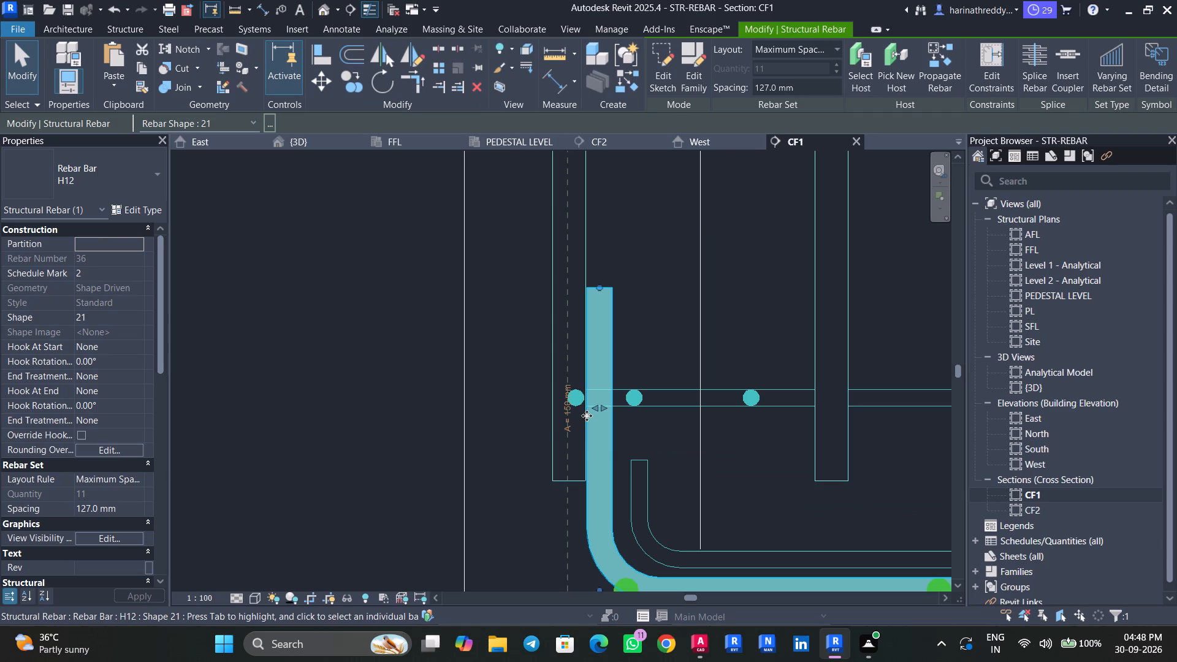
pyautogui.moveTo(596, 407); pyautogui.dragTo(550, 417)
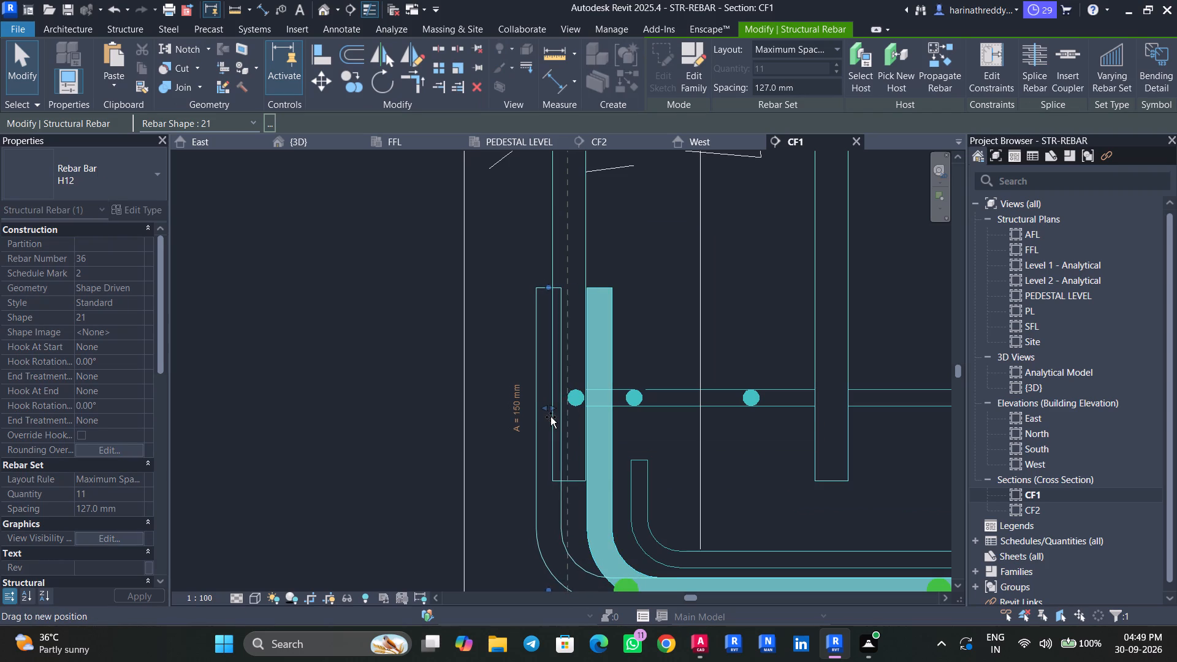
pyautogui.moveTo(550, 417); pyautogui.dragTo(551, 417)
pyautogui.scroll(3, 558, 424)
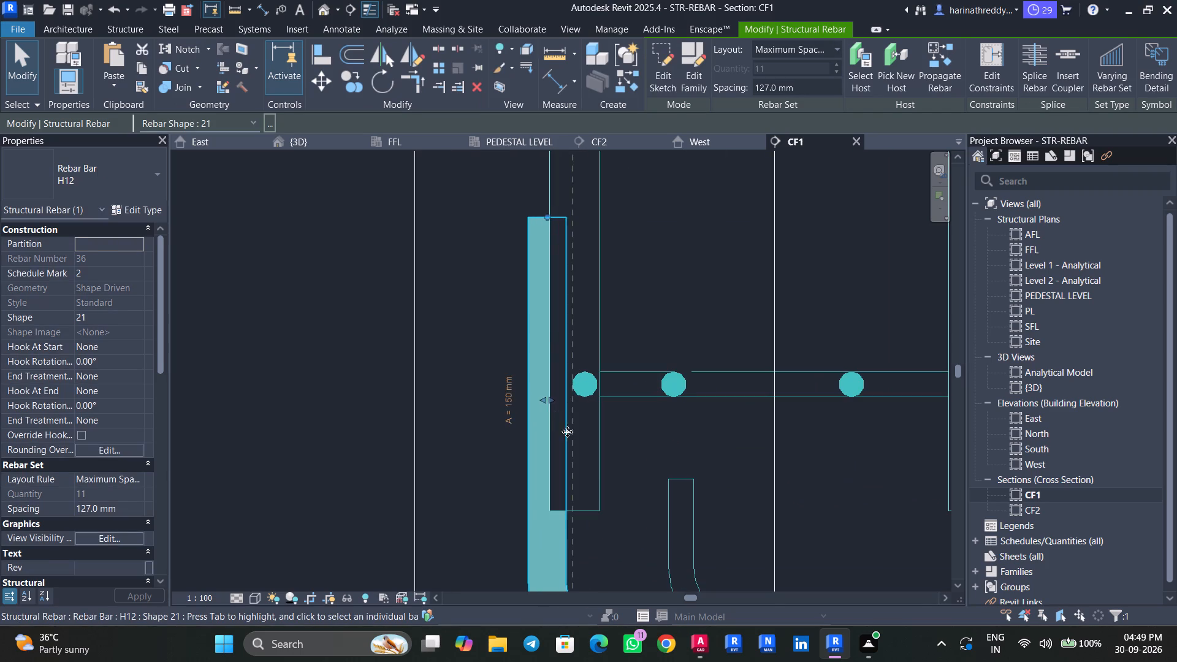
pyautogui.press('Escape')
# Shift the H12 footing bar's upturned leg inward to sit against the inner face of C2's outer H16 vertical bar.
pyautogui.click(591, 435)
pyautogui.press('Escape')
pyautogui.press('Escape')
pyautogui.click(543, 434)
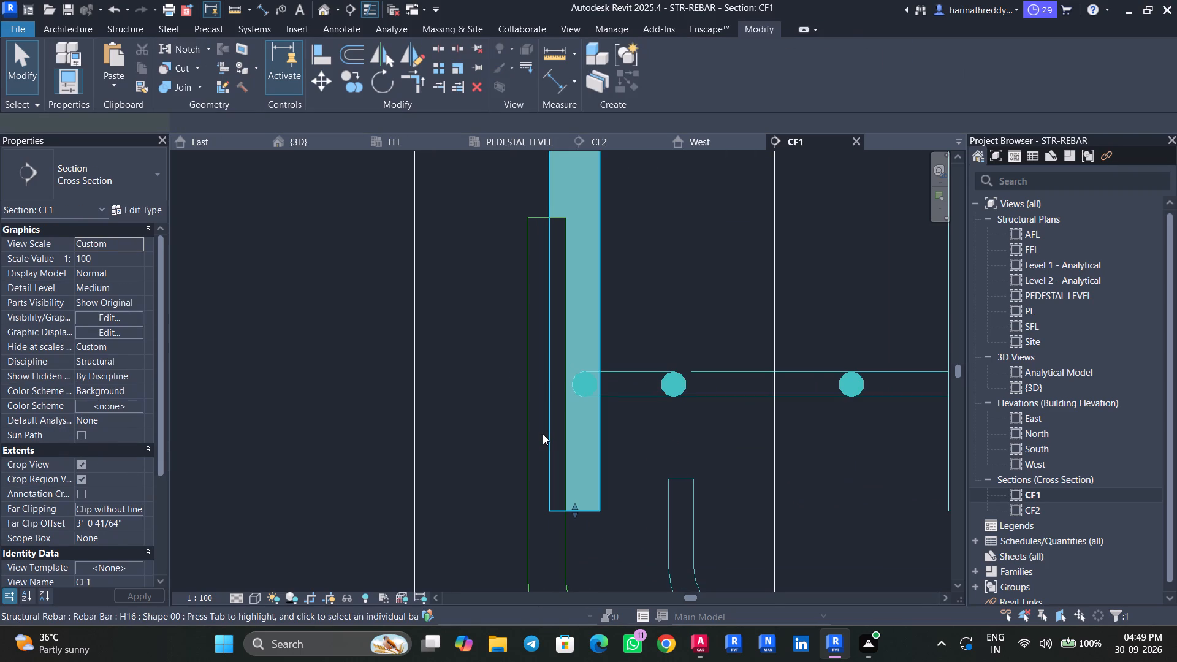
pyautogui.press('Escape')
pyautogui.click(542, 528)
pyautogui.moveTo(557, 404); pyautogui.dragTo(579, 405)
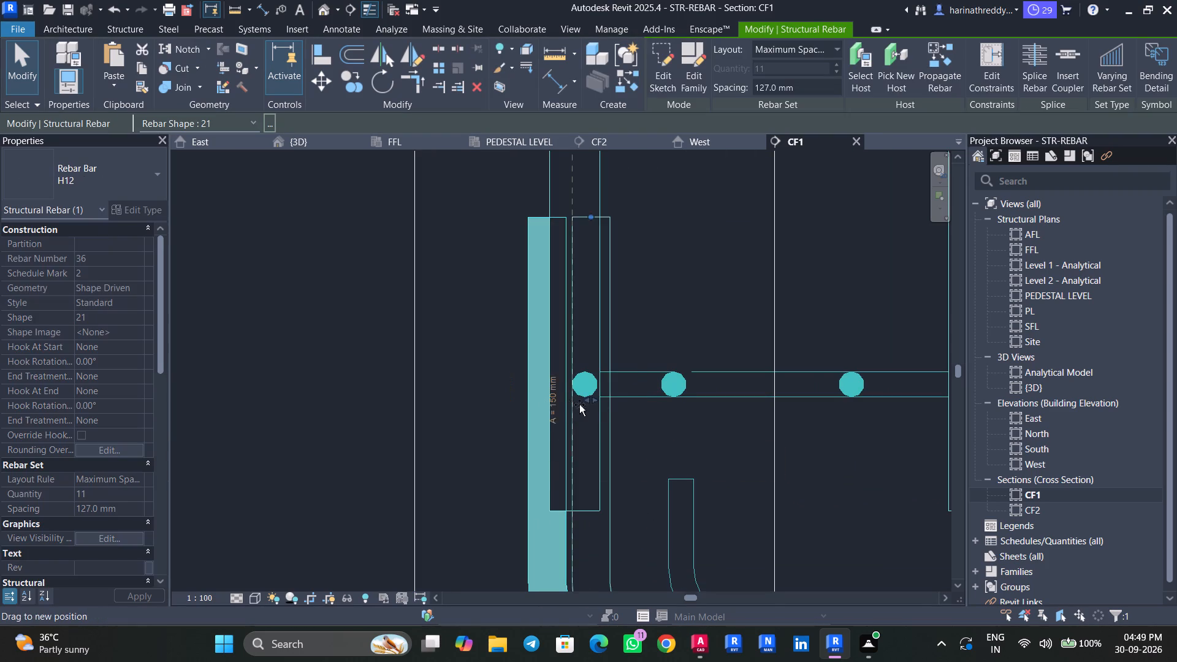
pyautogui.moveTo(579, 405); pyautogui.dragTo(620, 410)
pyautogui.press('Escape')
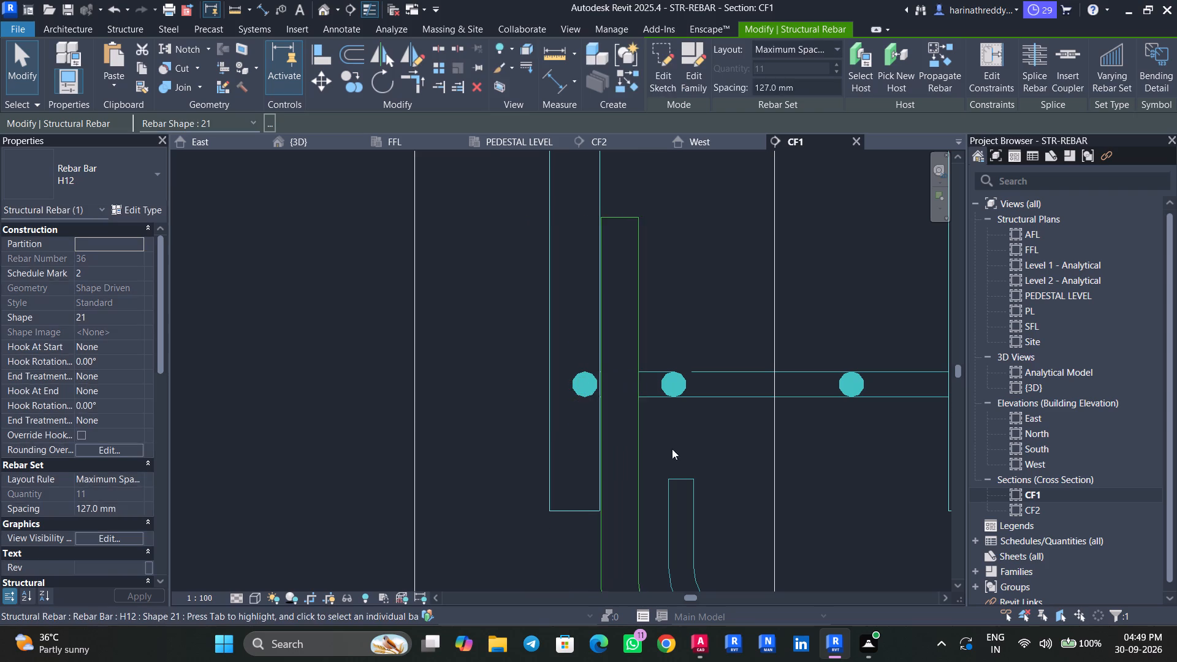
pyautogui.press('Escape')
# Lengthen the H8 L-bar's upright leg to about 80 mm and shift it outward beside the H12 footing bar's leg.
pyautogui.moveTo(700, 465); pyautogui.dragTo(566, 389, button='middle')
pyautogui.click(561, 442)
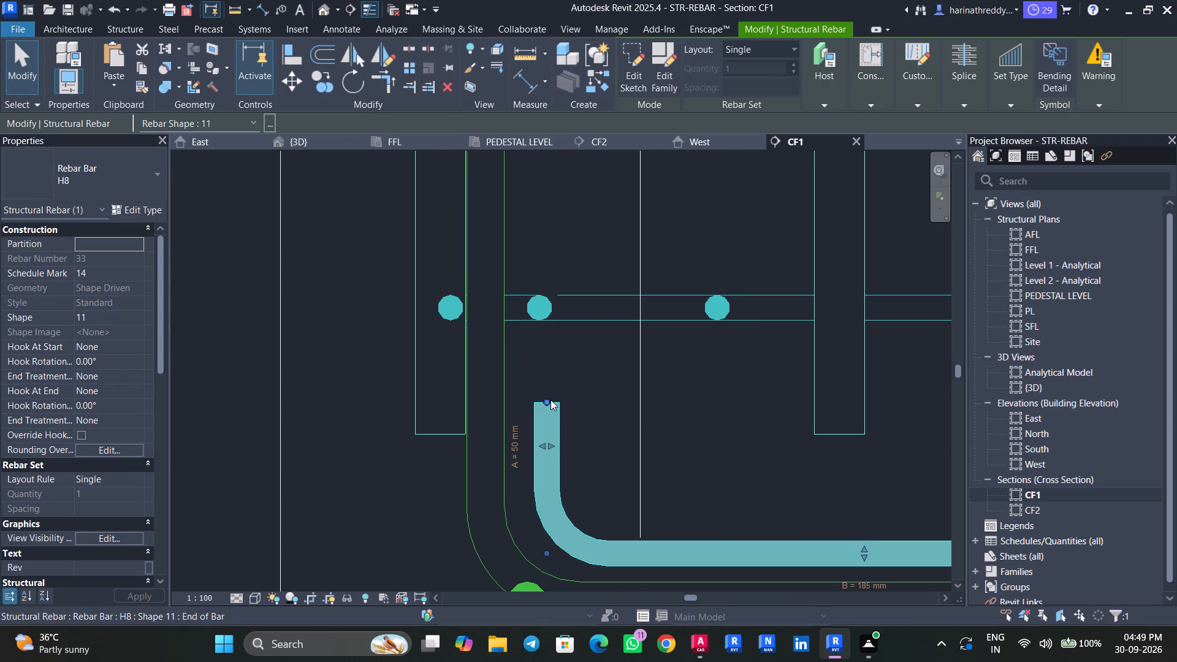
pyautogui.moveTo(547, 395); pyautogui.dragTo(522, 308)
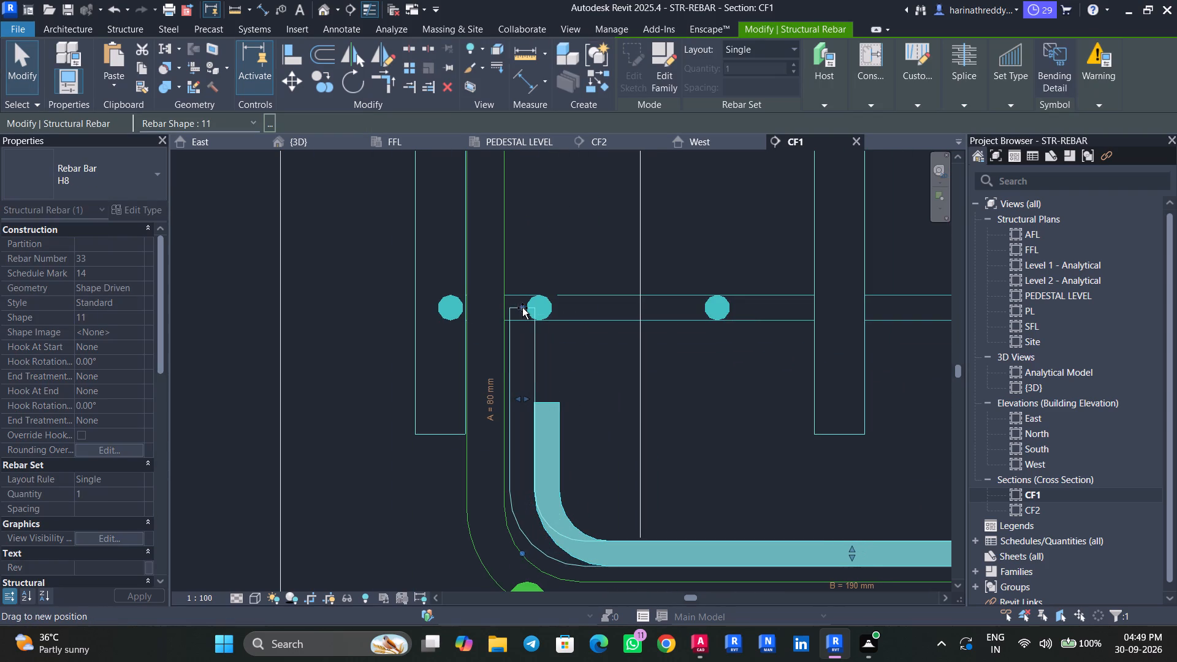
pyautogui.moveTo(522, 308); pyautogui.dragTo(517, 303)
pyautogui.scroll(-7, 587, 363)
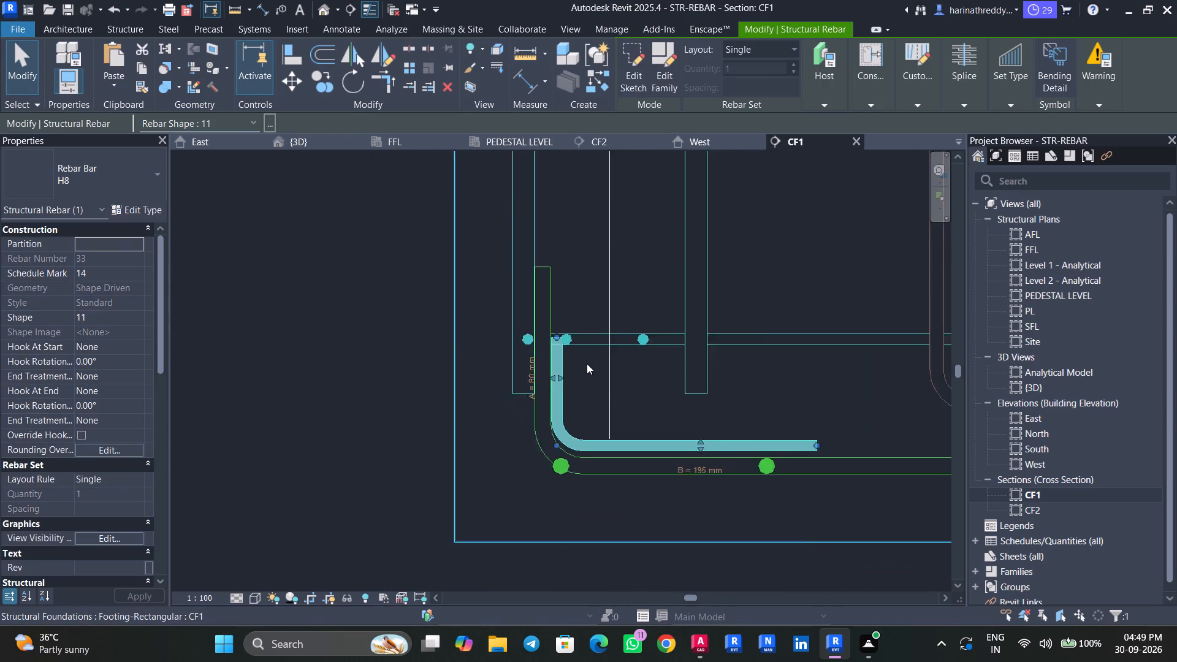
pyautogui.press('Escape')
pyautogui.press('Escape')
pyautogui.press('Escape')
# Examine the vertical bars and ties in section CF1 from the footing base up through the pedestal and column.
pyautogui.click(614, 435)
pyautogui.scroll(-3, 625, 402)
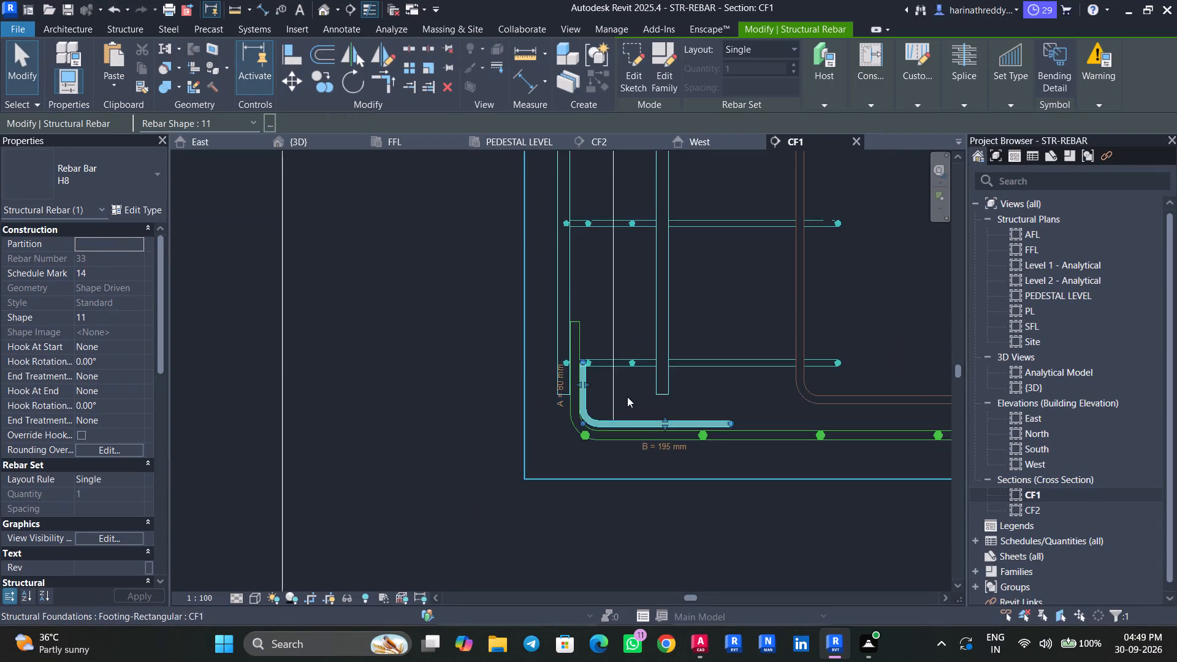
pyautogui.moveTo(627, 397); pyautogui.dragTo(612, 470, button='middle')
pyautogui.scroll(-4, 611, 466)
pyautogui.moveTo(611, 465); pyautogui.dragTo(585, 503, button='middle')
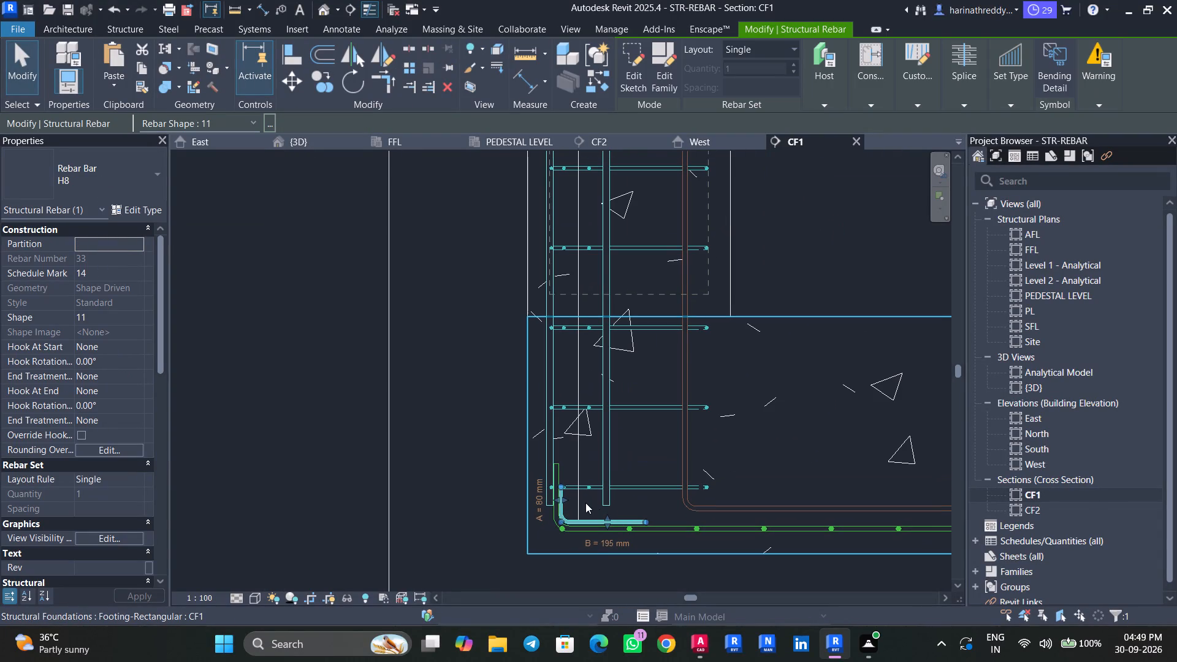
pyautogui.press('Escape')
pyautogui.press('Escape')
pyautogui.moveTo(643, 373); pyautogui.dragTo(641, 572, button='middle')
pyautogui.moveTo(650, 419); pyautogui.dragTo(651, 587, button='middle')
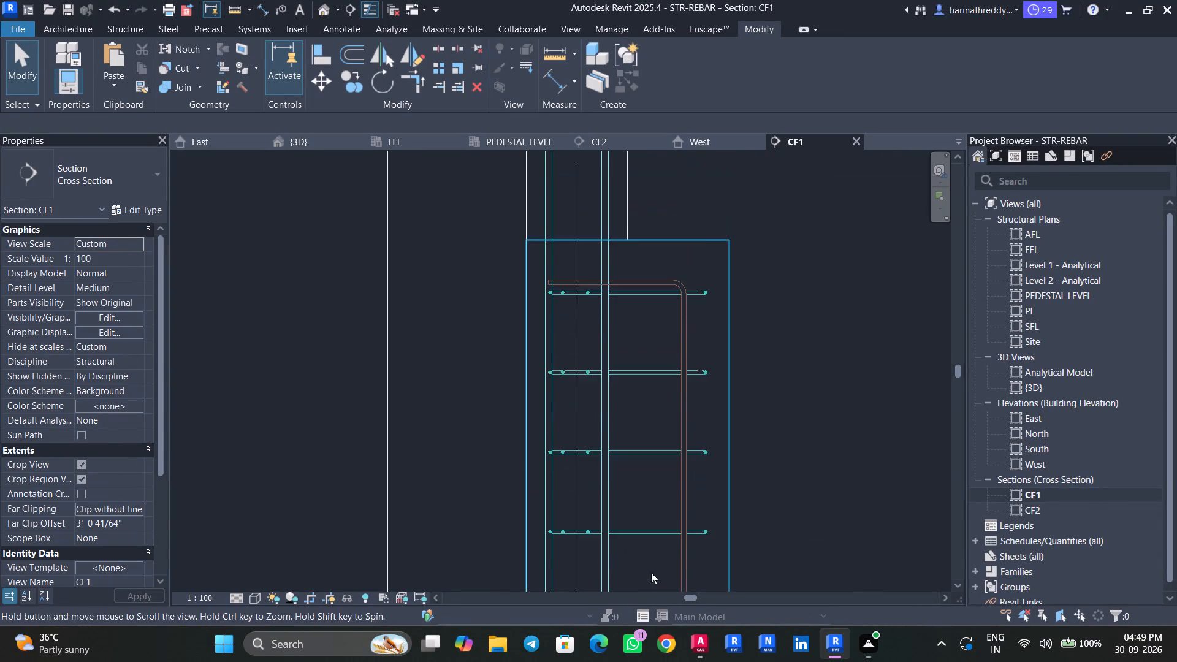
pyautogui.scroll(-1, 652, 471)
pyautogui.scroll(2, 611, 317)
pyautogui.moveTo(614, 338); pyautogui.dragTo(637, 398, button='middle')
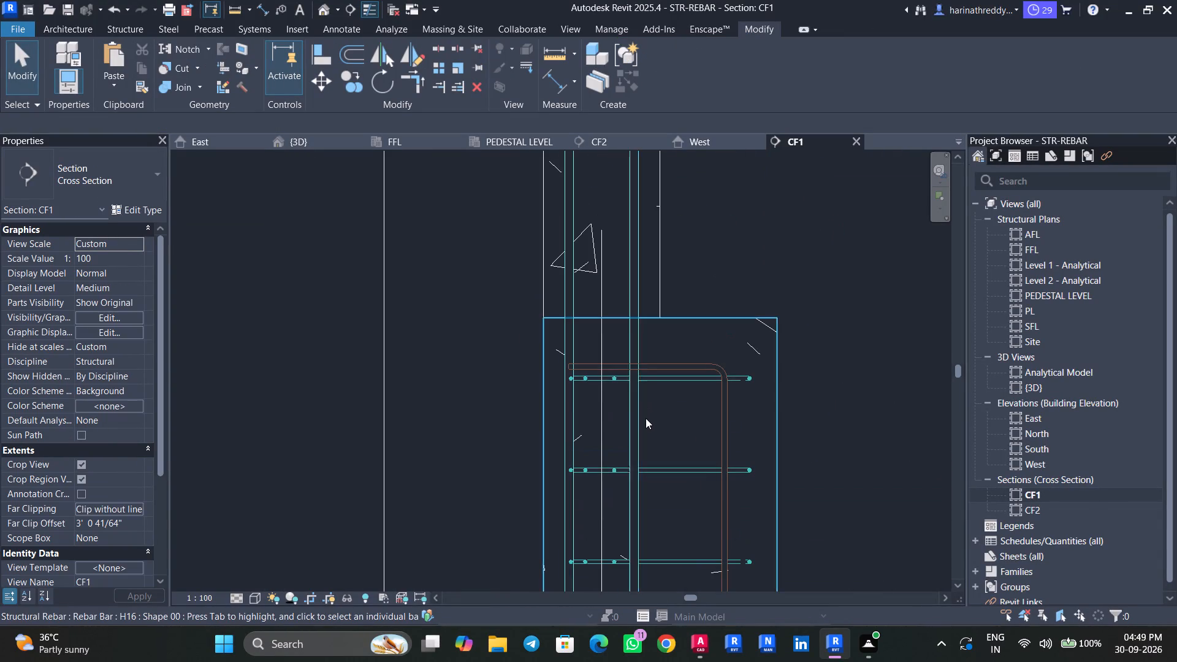
pyautogui.scroll(-5, 646, 418)
pyautogui.moveTo(688, 350); pyautogui.dragTo(696, 524, button='middle')
pyautogui.scroll(-5, 699, 426)
pyautogui.moveTo(699, 422); pyautogui.dragTo(683, 267, button='middle')
pyautogui.moveTo(723, 375); pyautogui.dragTo(721, 304, button='middle')
pyautogui.scroll(8, 689, 447)
pyautogui.scroll(-1, 656, 429)
pyautogui.scroll(3, 606, 430)
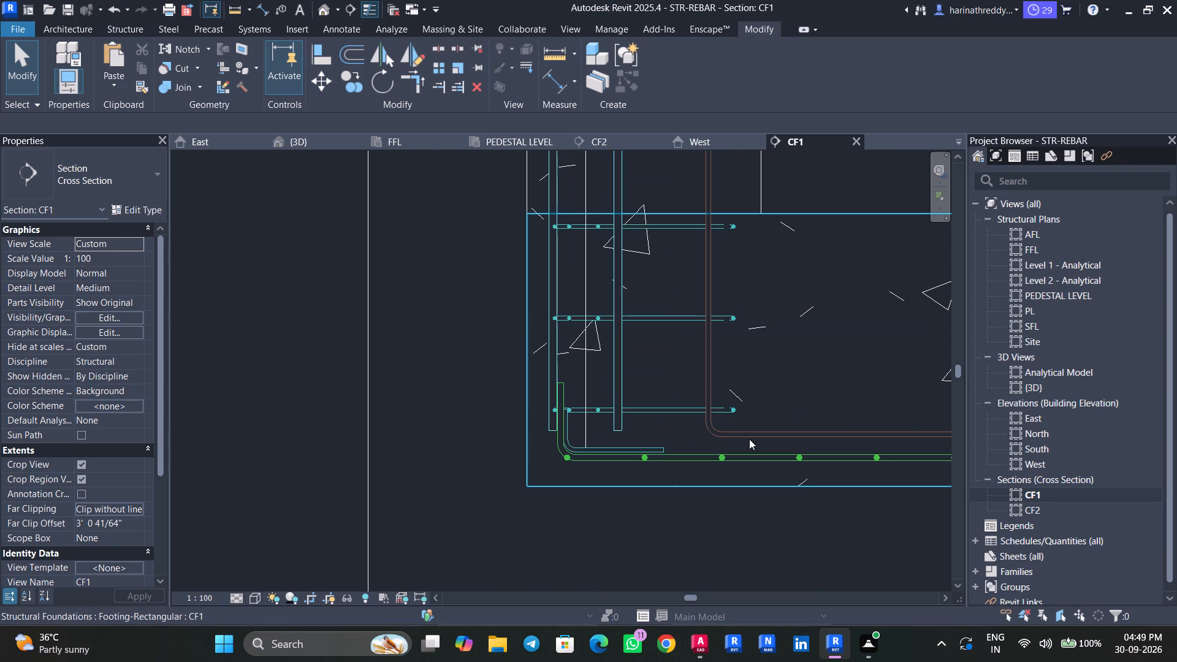
# Lower the H10 bar's horizontal bottom leg so it rests just above the H12 footing bar in section CF1.
pyautogui.click(749, 439)
pyautogui.scroll(4, 794, 444)
pyautogui.scroll(-1, 795, 443)
pyautogui.moveTo(795, 443); pyautogui.dragTo(575, 442, button='middle')
pyautogui.scroll(4, 722, 429)
pyautogui.moveTo(669, 433); pyautogui.dragTo(669, 446)
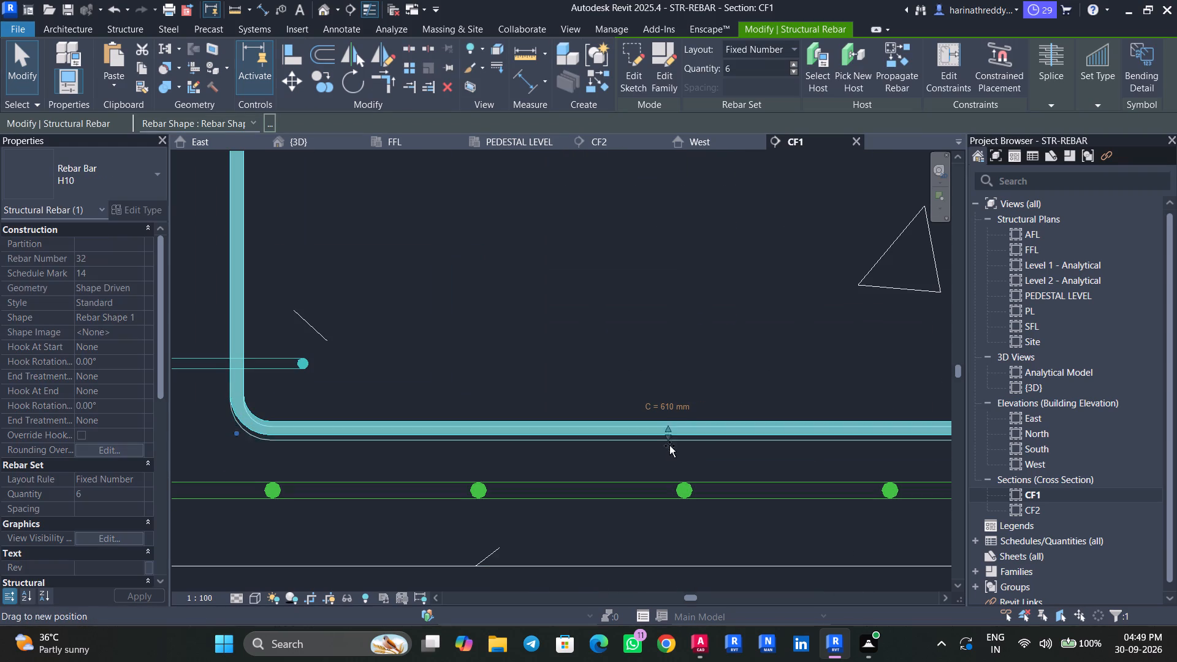
pyautogui.moveTo(669, 446); pyautogui.dragTo(669, 467)
pyautogui.scroll(-2, 685, 381)
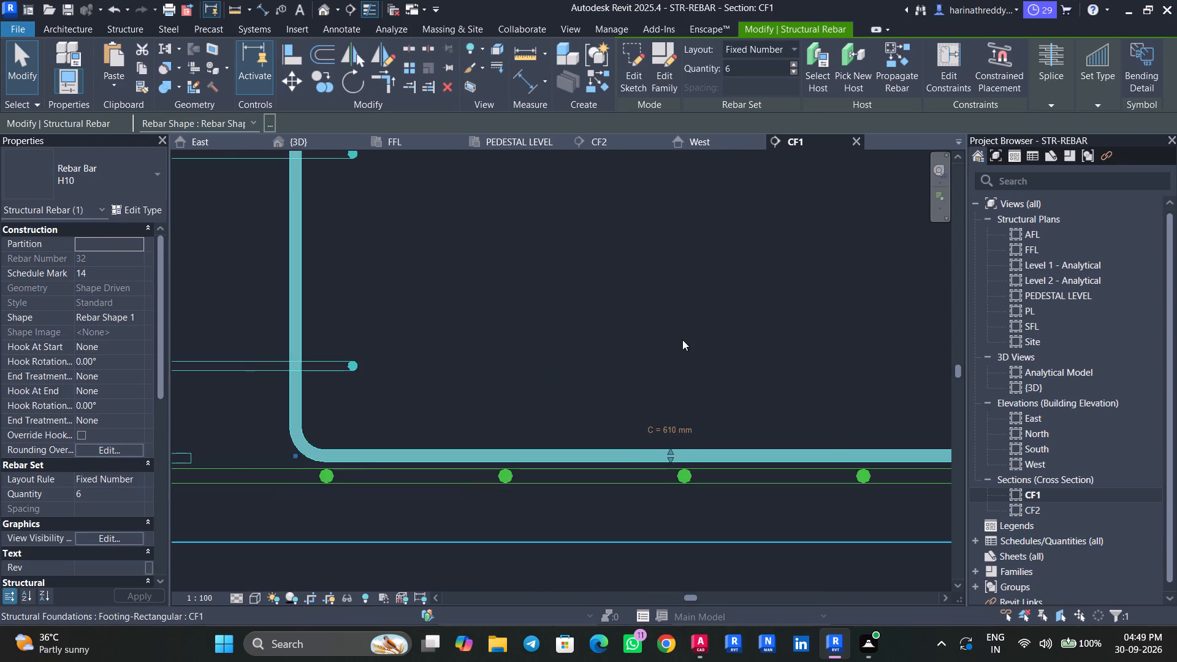
pyautogui.click(682, 340)
pyautogui.scroll(-12, 561, 533)
pyautogui.click(885, 329)
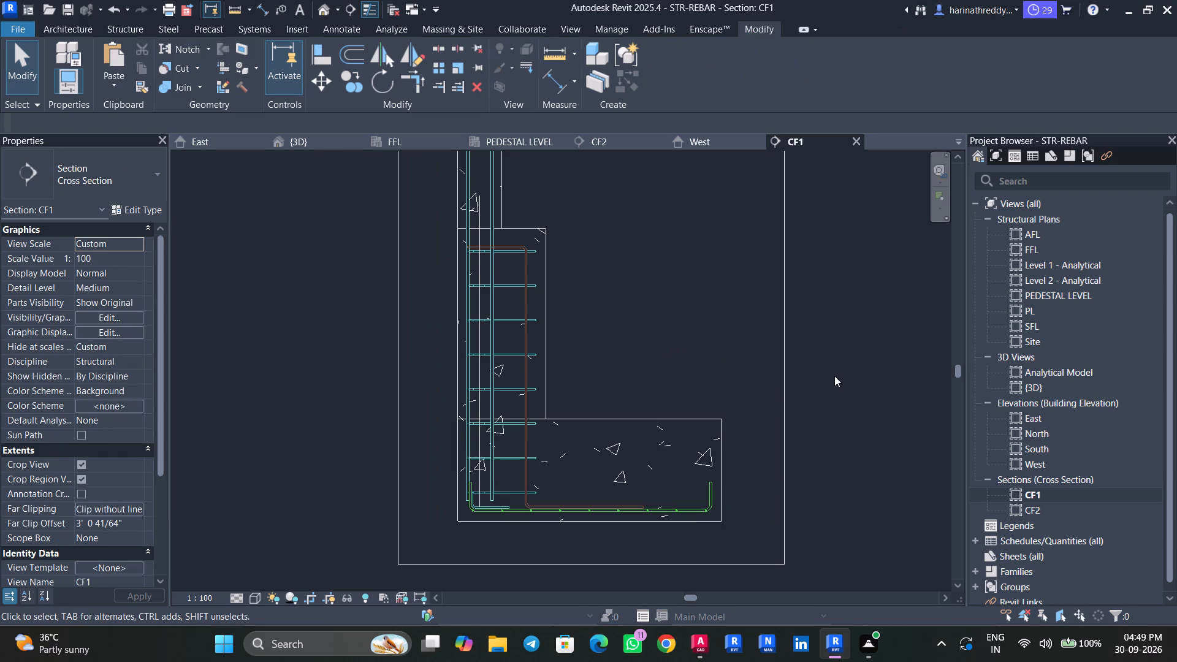
# In the PEDESTAL LEVEL plan, place straight H12 vertical bars along column C2's west side as a Fixed Number set of 2.
pyautogui.scroll(-2, 834, 376)
pyautogui.moveTo(840, 438); pyautogui.dragTo(849, 516, button='middle')
pyautogui.moveTo(854, 473); pyautogui.dragTo(853, 623, button='middle')
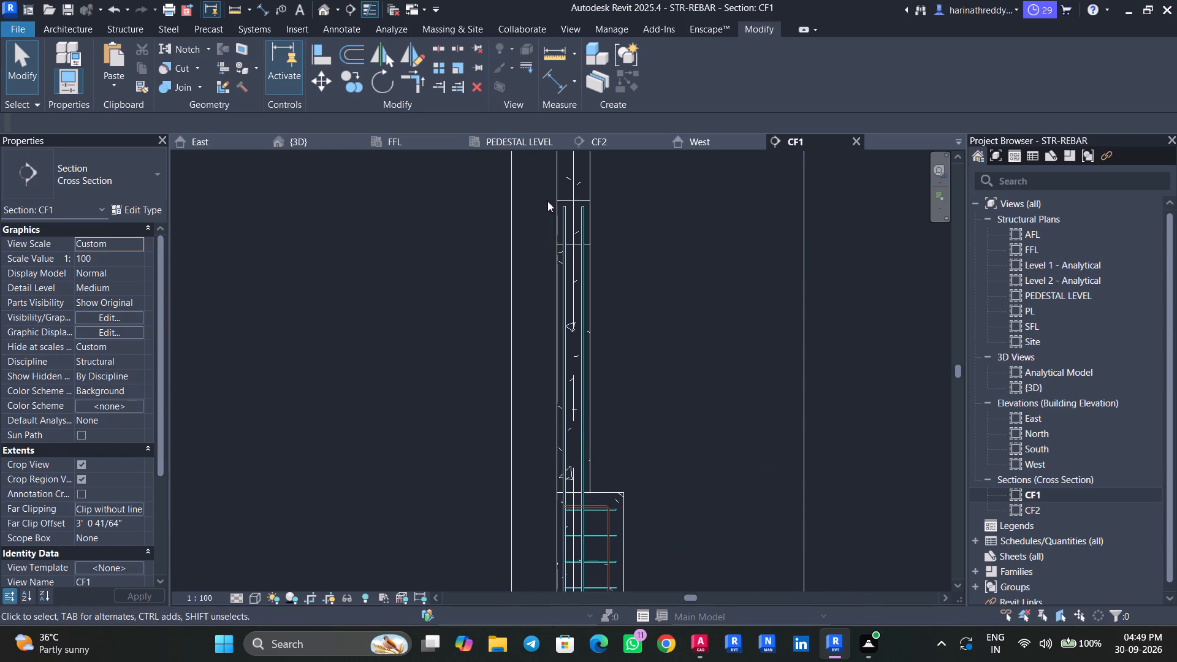
pyautogui.scroll(7, 547, 202)
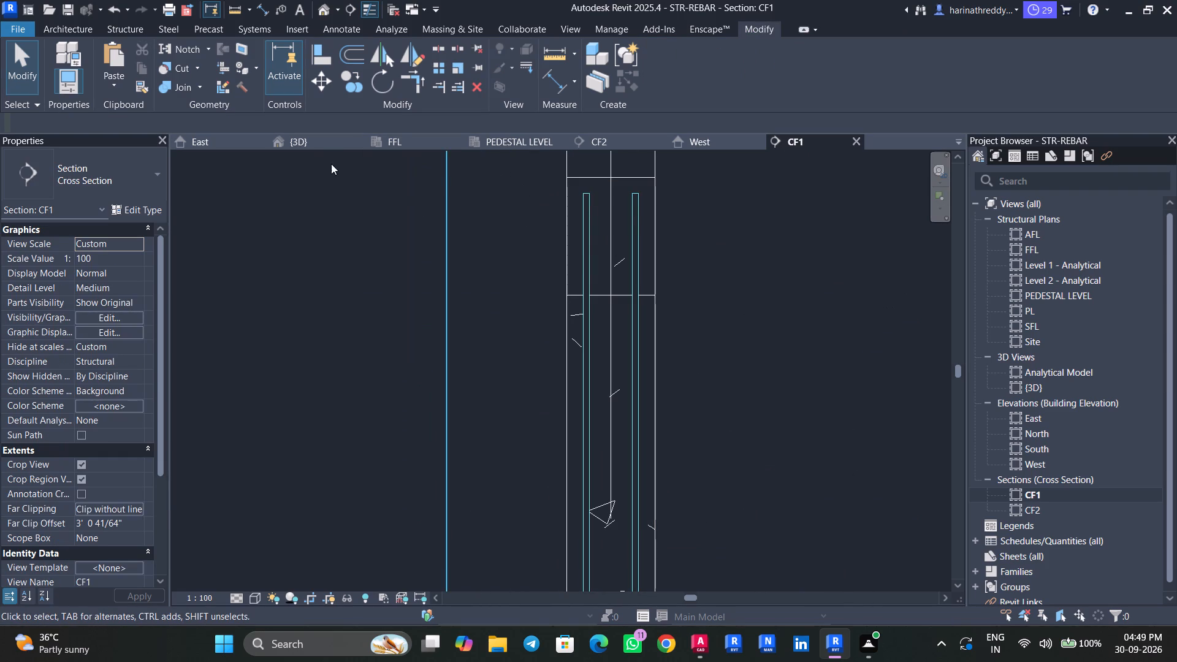
pyautogui.click(504, 150)
pyautogui.scroll(4, 482, 359)
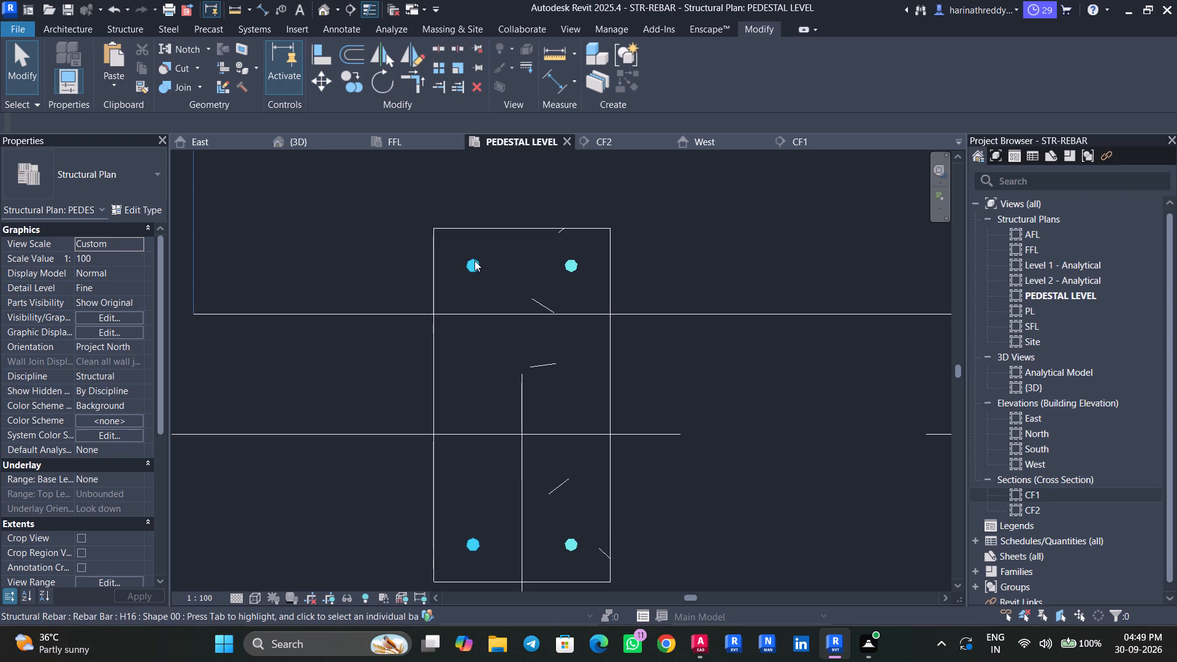
pyautogui.click(431, 373)
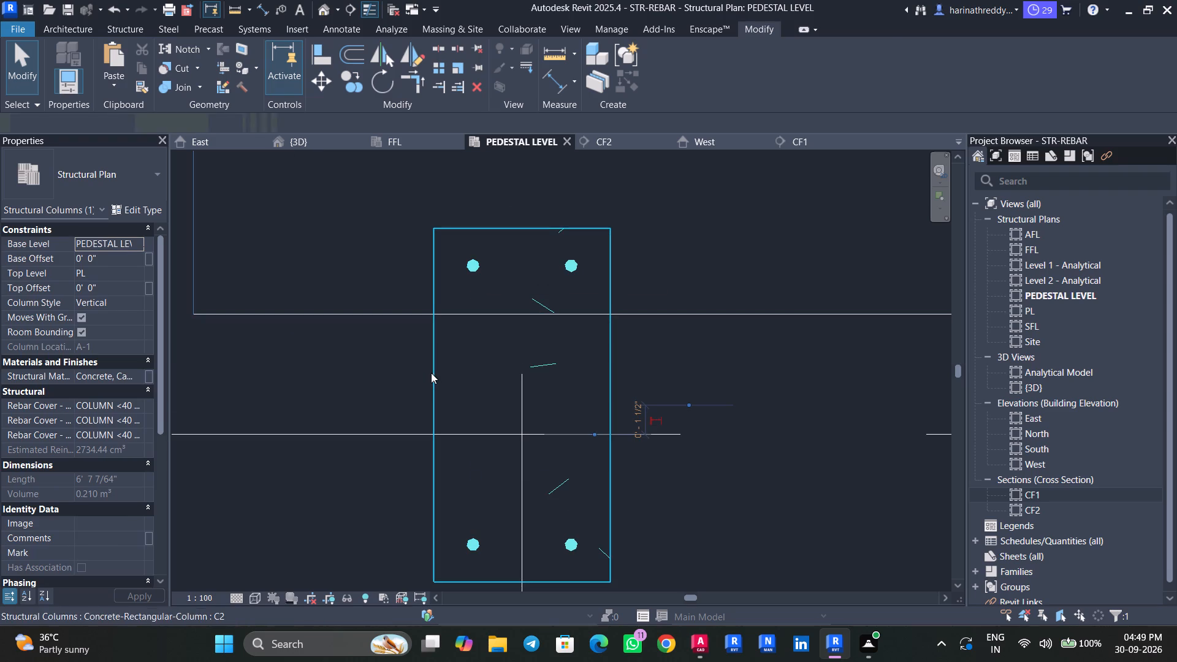
pyautogui.click(774, 72)
pyautogui.click(112, 198)
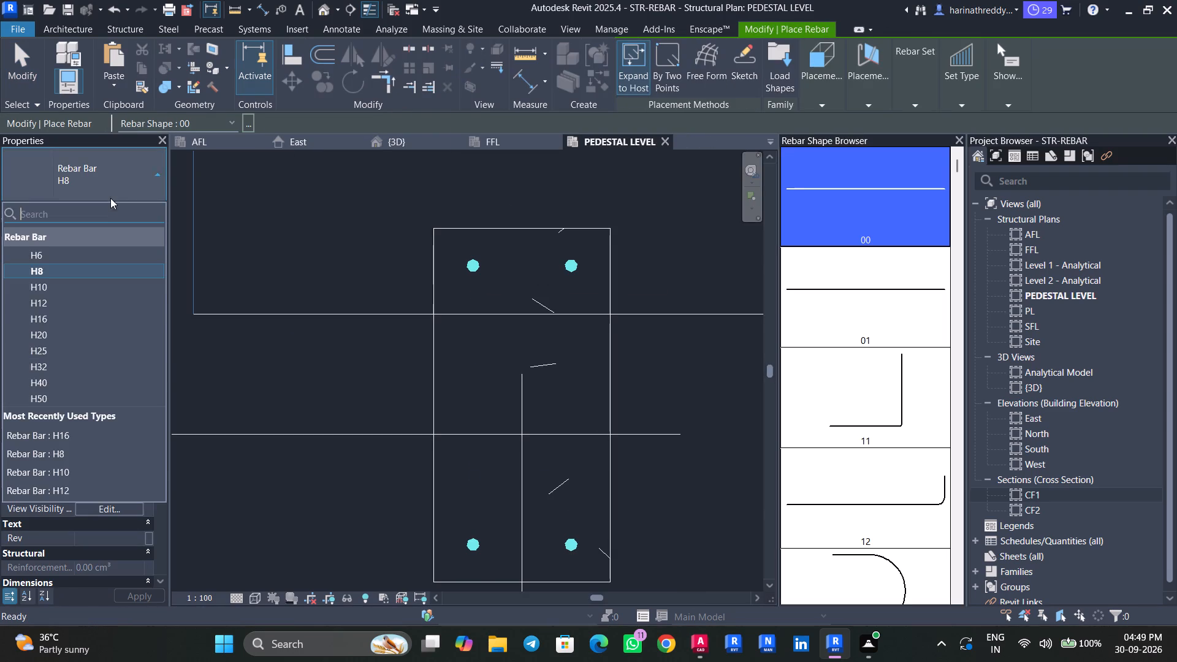
pyautogui.click(46, 305)
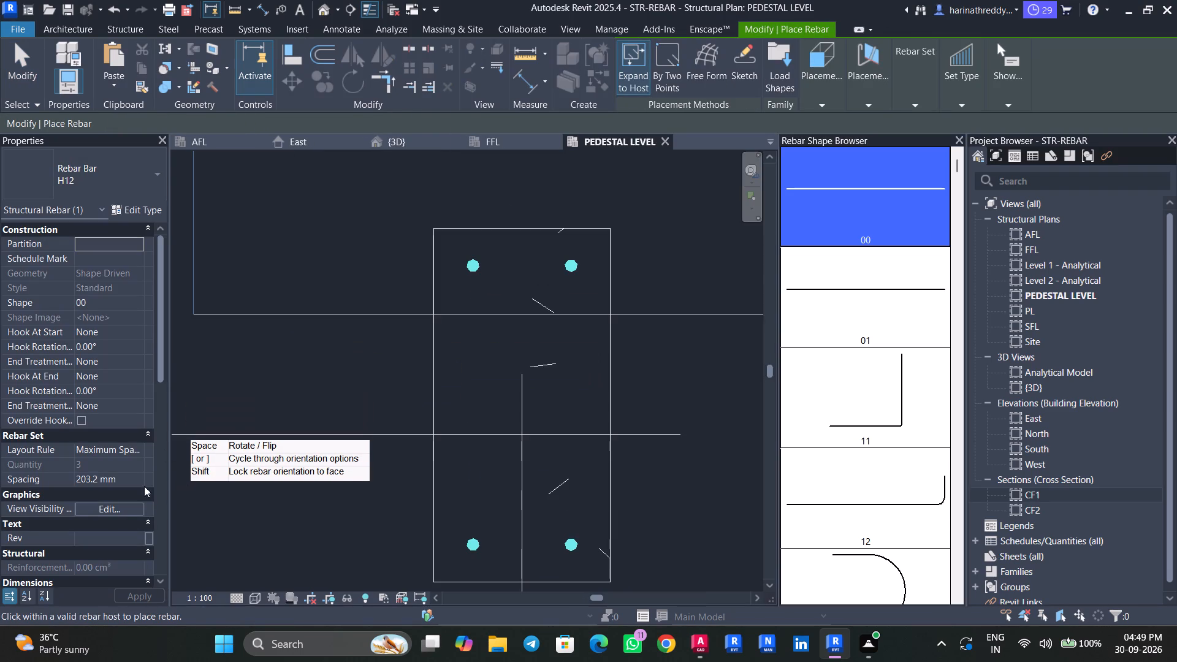
pyautogui.click(143, 451)
pyautogui.click(145, 446)
pyautogui.click(137, 450)
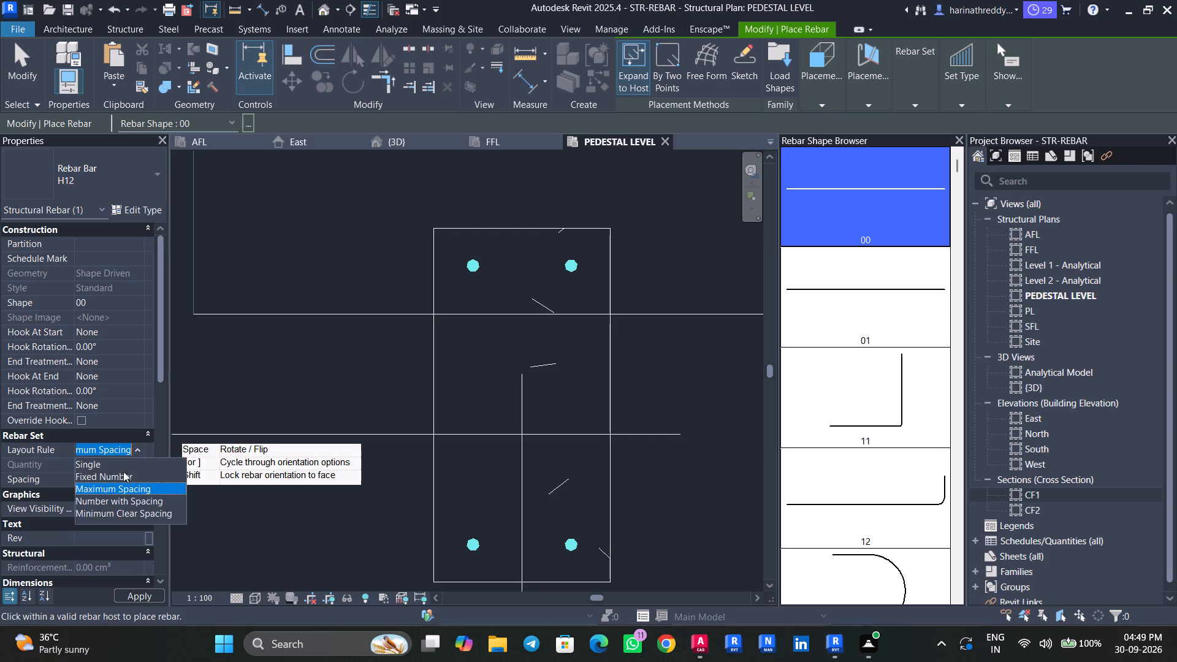
pyautogui.click(119, 478)
pyautogui.click(123, 467)
pyautogui.press('2')
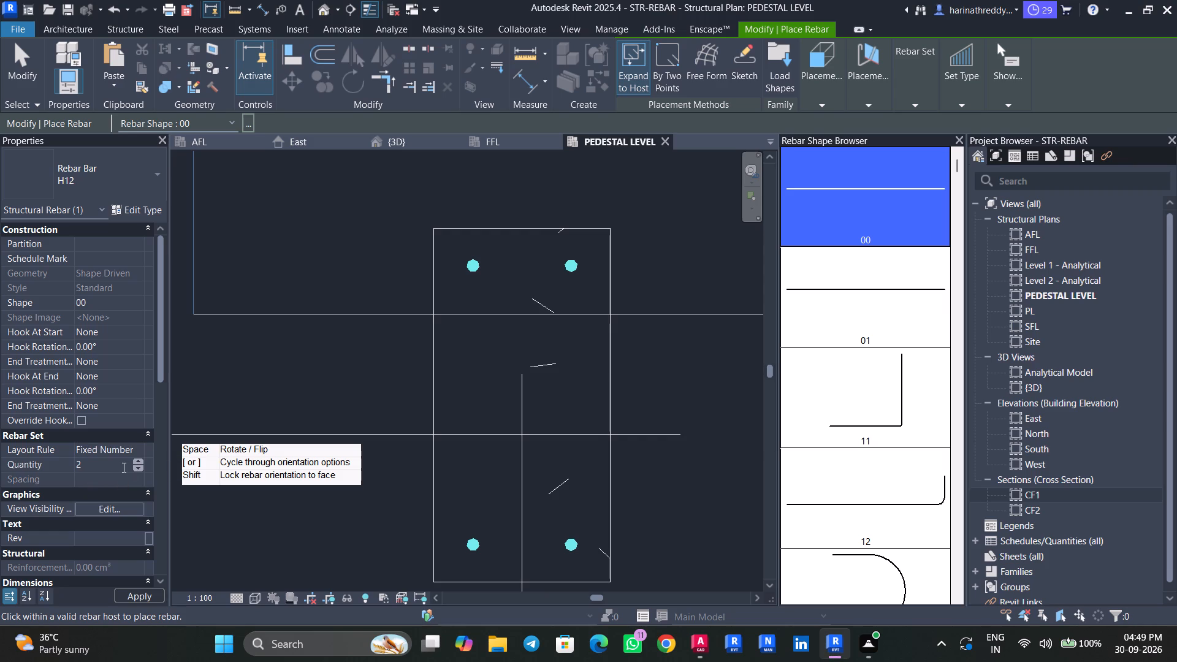
pyautogui.click(473, 401)
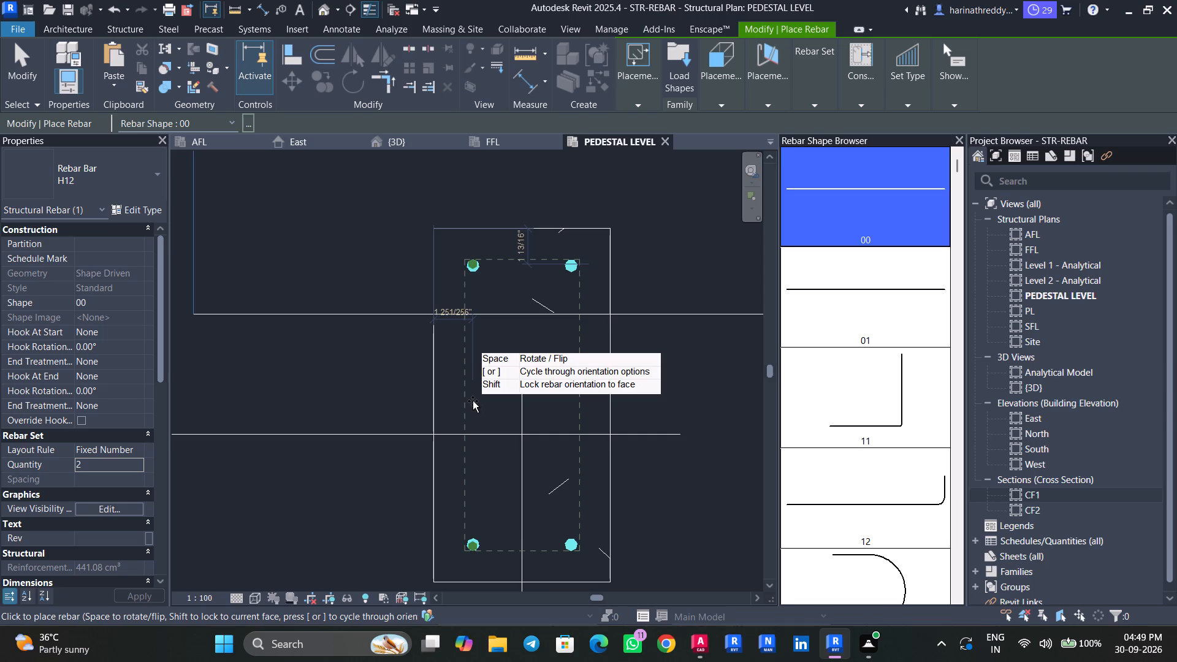
pyautogui.press('Escape')
pyautogui.press('Escape')
pyautogui.press('Escape')
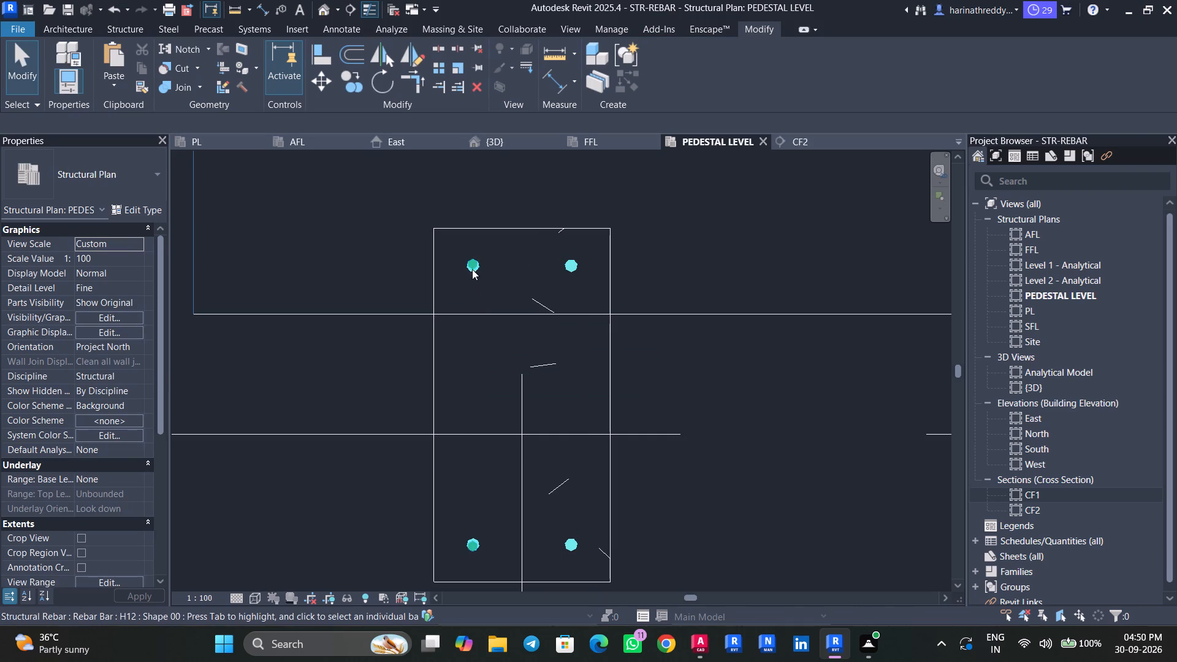
# Move only the northern bar of the H12 pair inward along C2's west side to about 9 1/2 inches from its partner.
pyautogui.press('Tab')
pyautogui.scroll(9, 471, 261)
pyautogui.press('Tab')
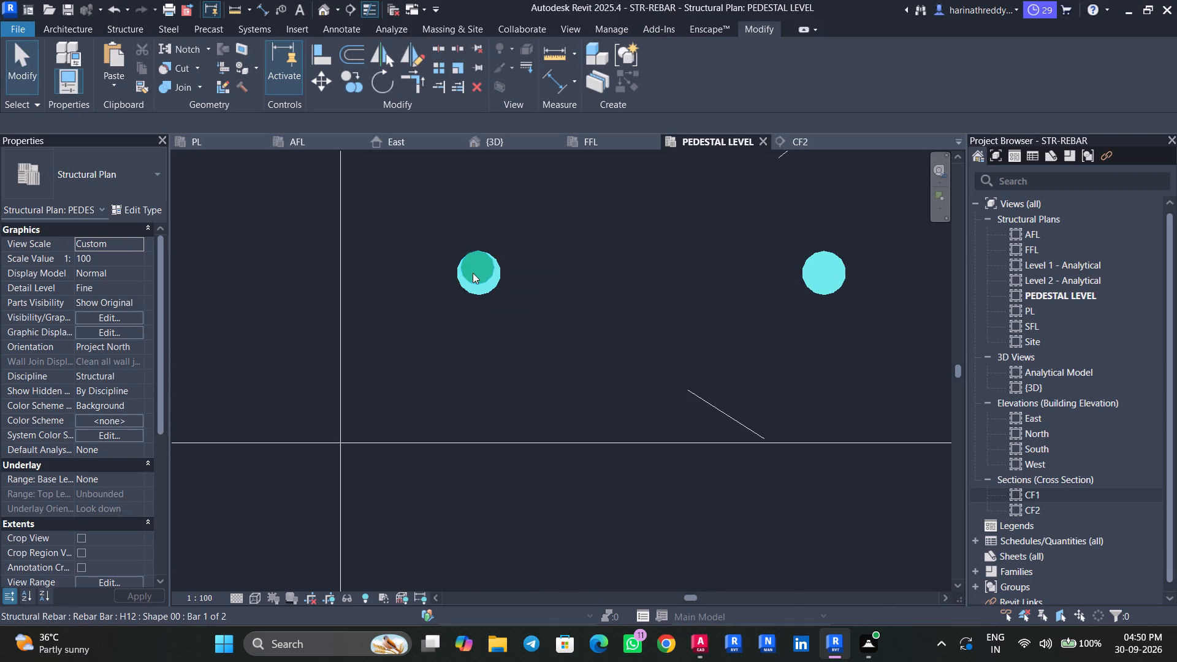
pyautogui.click(473, 273)
pyautogui.scroll(-7, 474, 276)
pyautogui.press('Down')
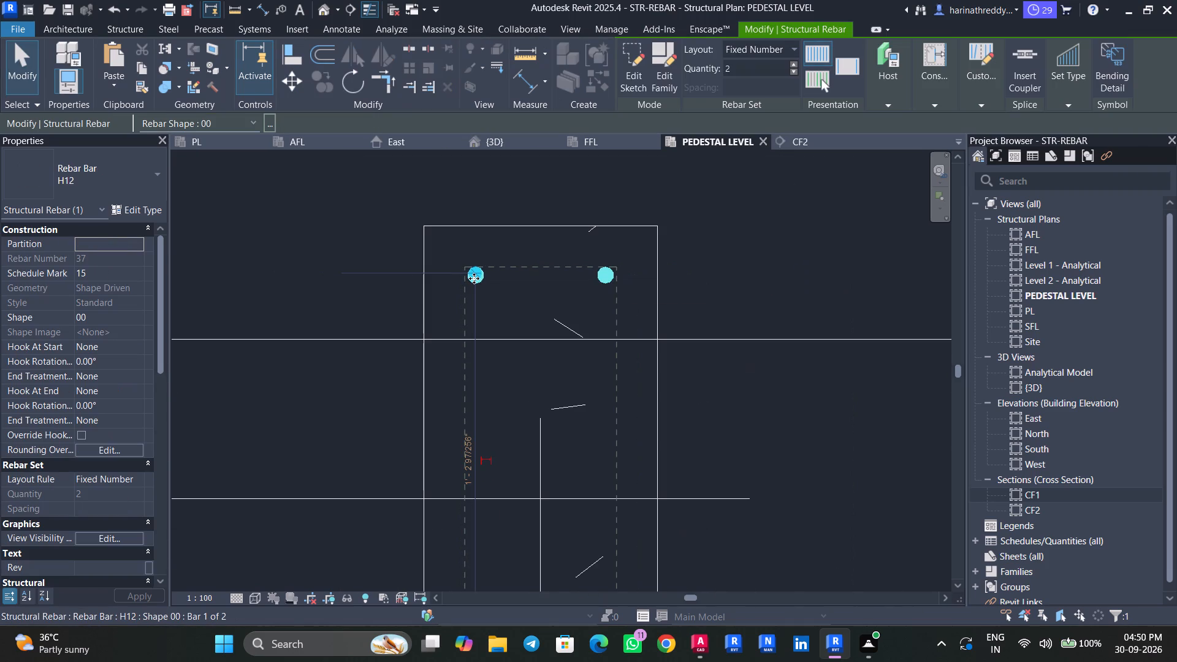
pyautogui.press('Down')
pyautogui.press('Down')
pyautogui.press('Down')
pyautogui.press('Down')
pyautogui.press('Down')
pyautogui.press('Down')
pyautogui.press('Down')
pyautogui.press('Down')
pyautogui.scroll(-8, 497, 371)
pyautogui.press('Down')
pyautogui.press('Down')
pyautogui.press('Down')
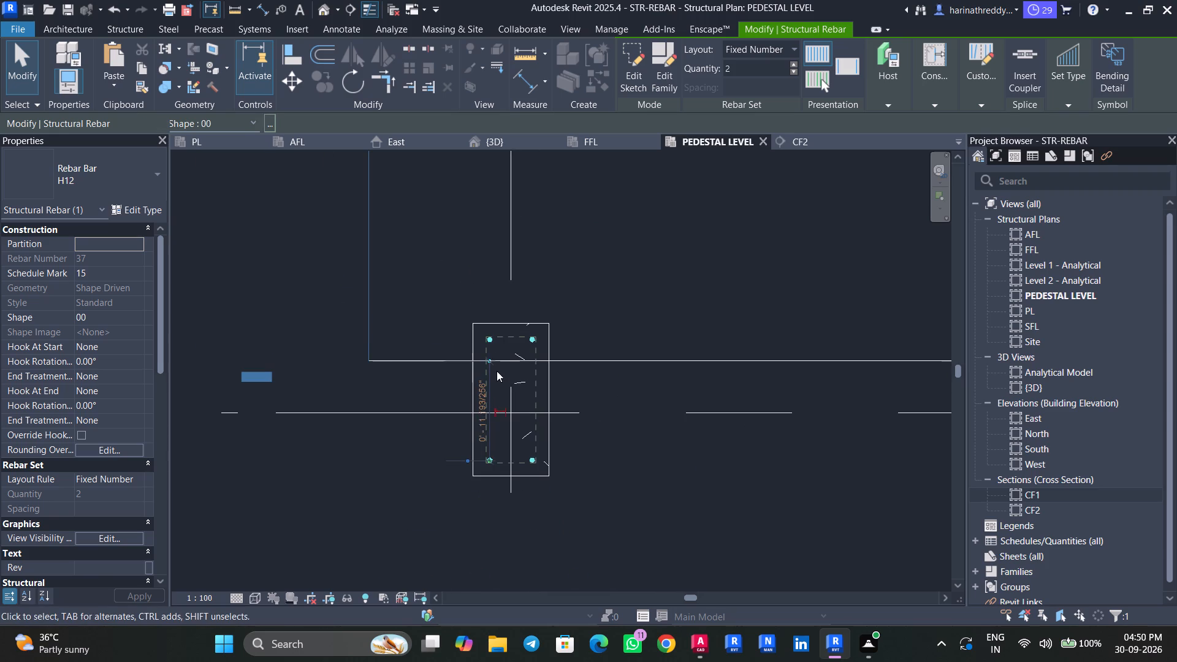
pyautogui.press('Down')
pyautogui.scroll(10, 497, 377)
pyautogui.press('Down')
pyautogui.press('Down')
pyautogui.press('Down')
pyautogui.press('Down')
pyautogui.press('Down')
pyautogui.press('Down')
pyautogui.press('Down')
pyautogui.press('Down')
pyautogui.press('Down')
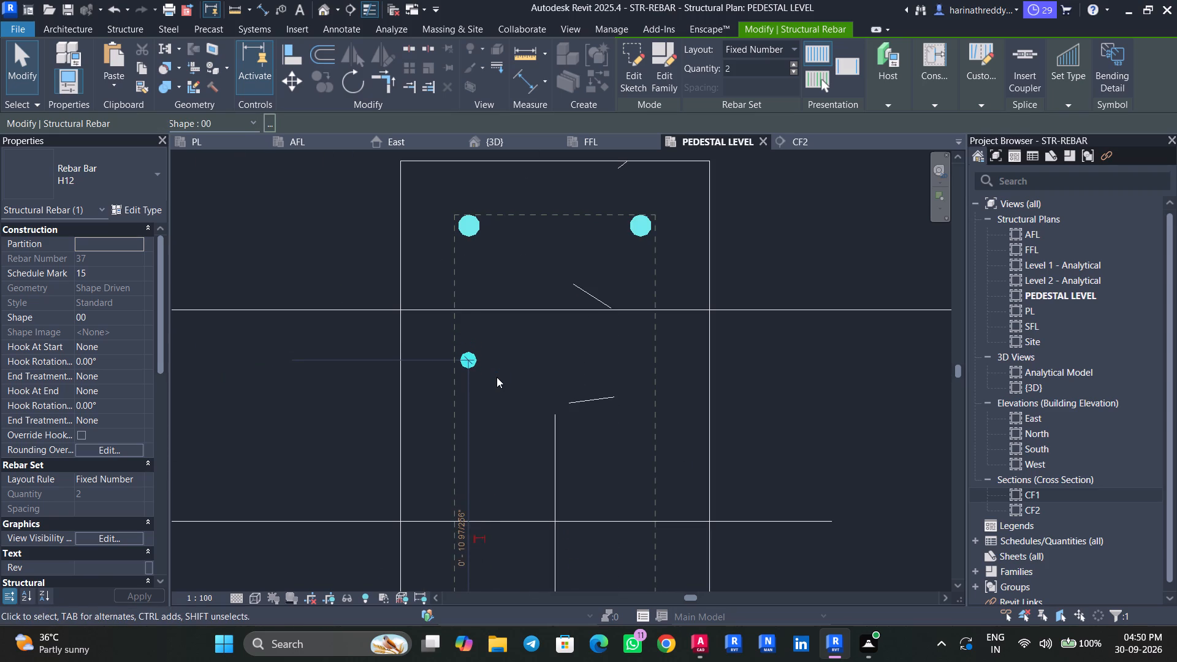
pyautogui.press('Down')
pyautogui.press('Down')
pyautogui.press('Down')
pyautogui.press('Down')
pyautogui.press('Down')
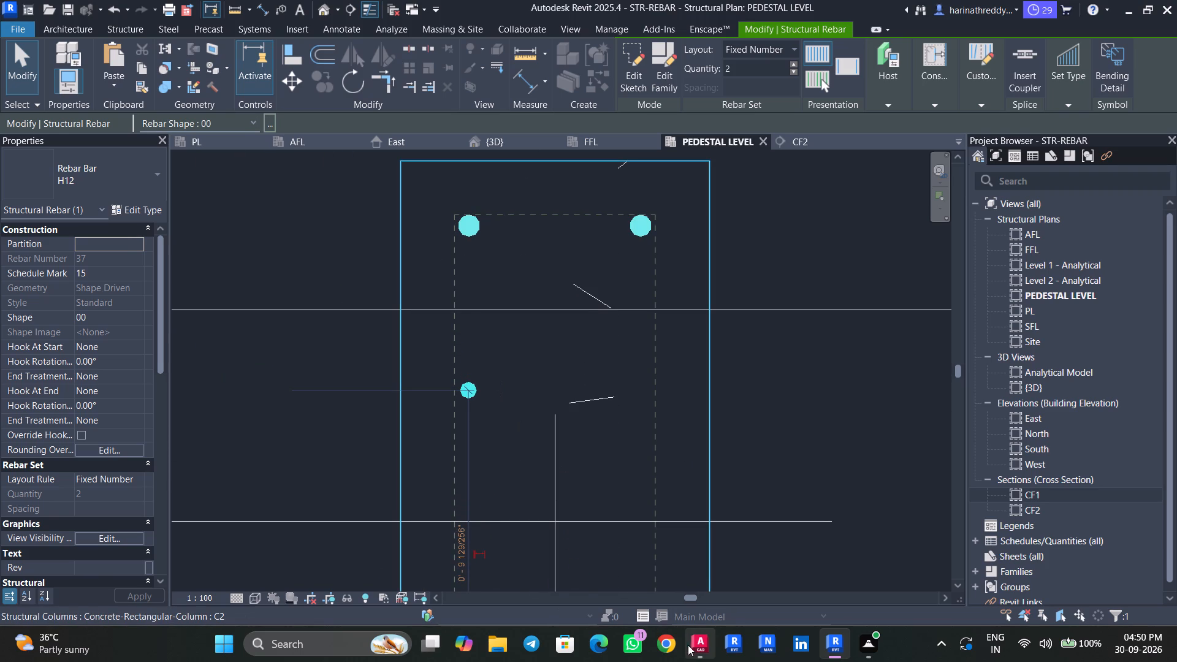
# Switch to AutoCAD and dimension from the inner tie's top edge to the outer tie's top edge in the 9" x 18" column detail.
pyautogui.click(695, 650)
pyautogui.scroll(4, 383, 303)
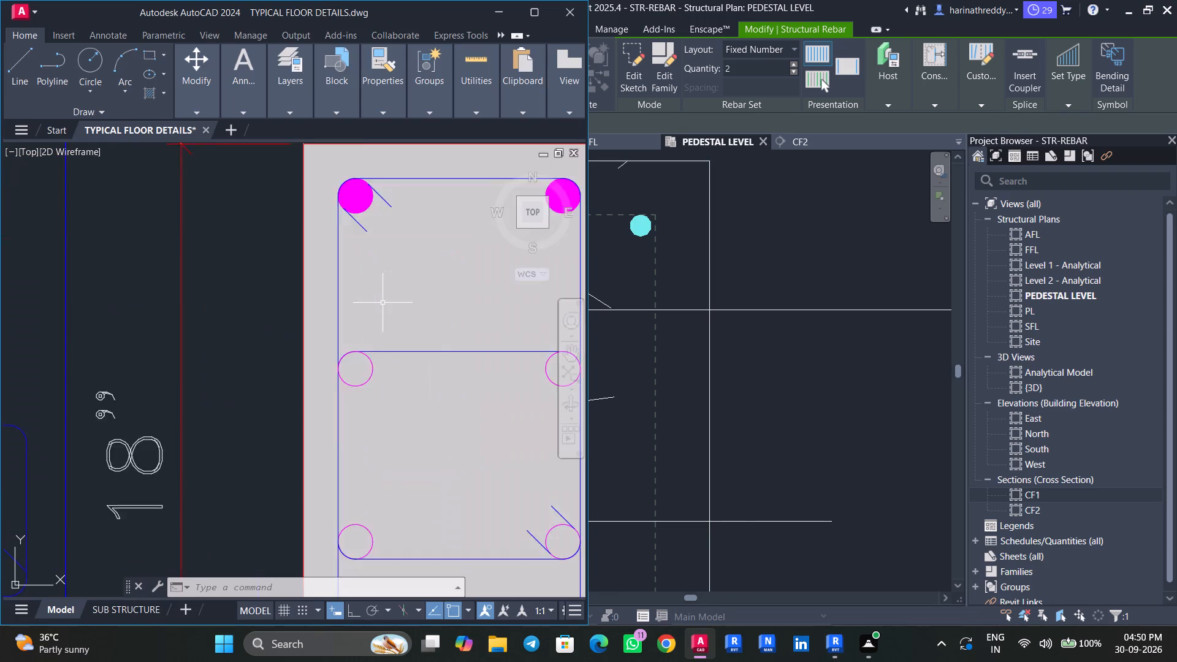
pyautogui.moveTo(391, 329); pyautogui.dragTo(355, 370, button='middle')
pyautogui.scroll(-3, 343, 374)
pyautogui.moveTo(350, 409); pyautogui.dragTo(343, 430, button='middle')
pyautogui.write('DI')
pyautogui.press('m')
pyautogui.click(390, 449)
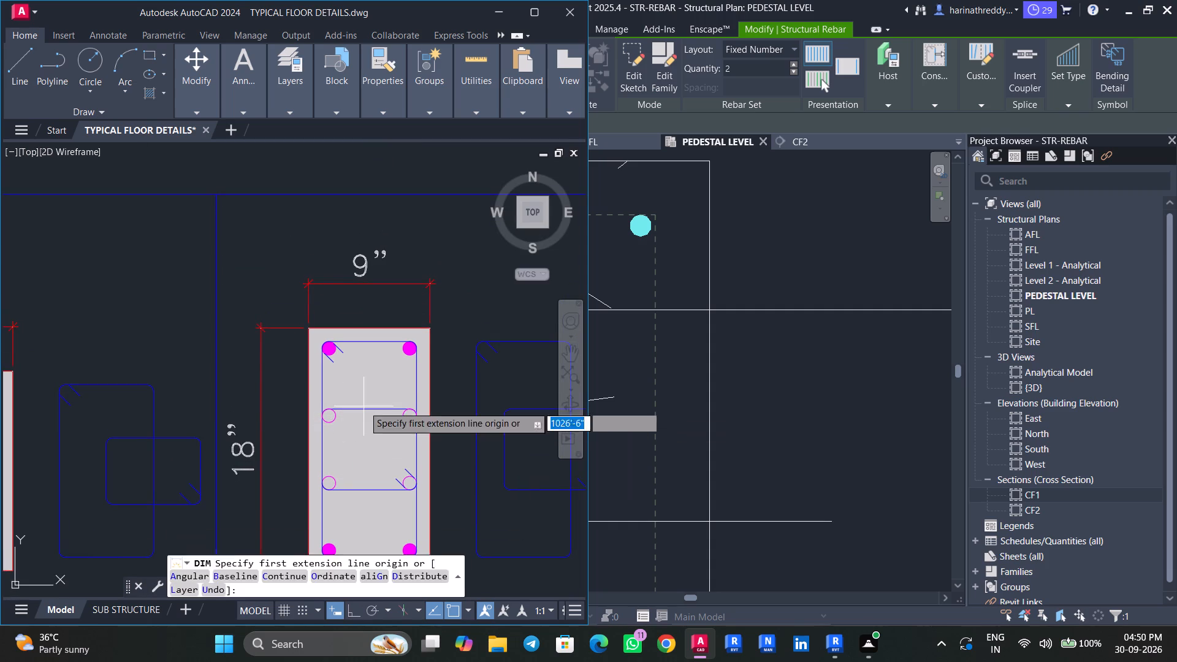
pyautogui.scroll(6, 351, 411)
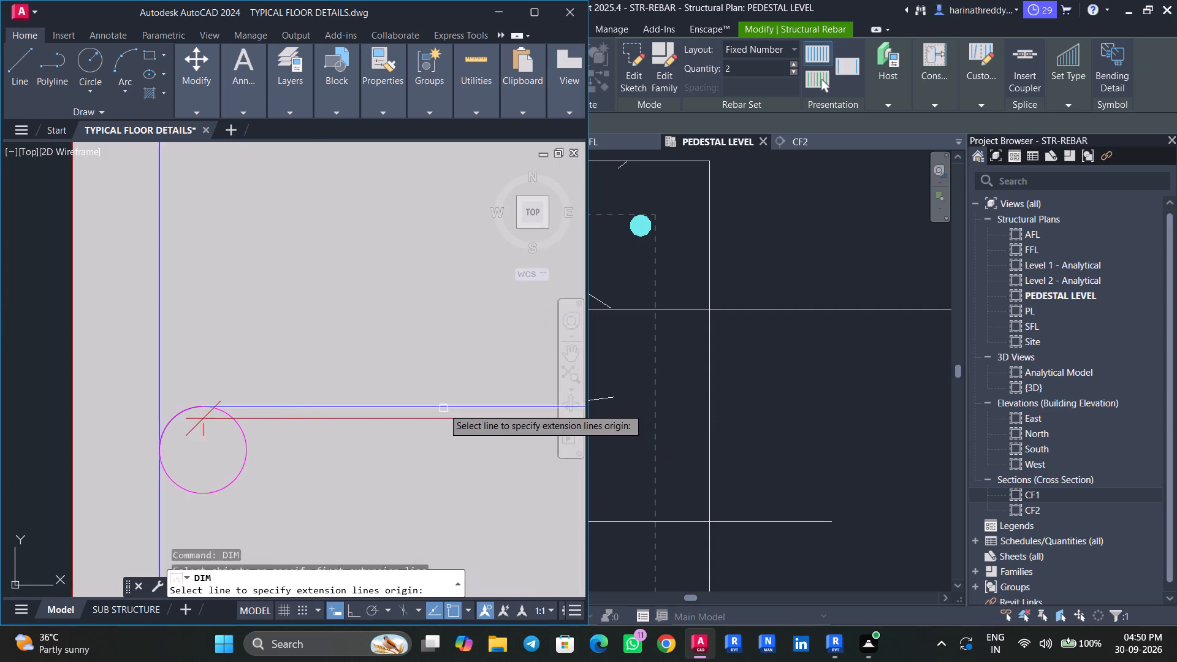
pyautogui.scroll(-2, 443, 408)
pyautogui.scroll(1, 443, 408)
pyautogui.click(452, 406)
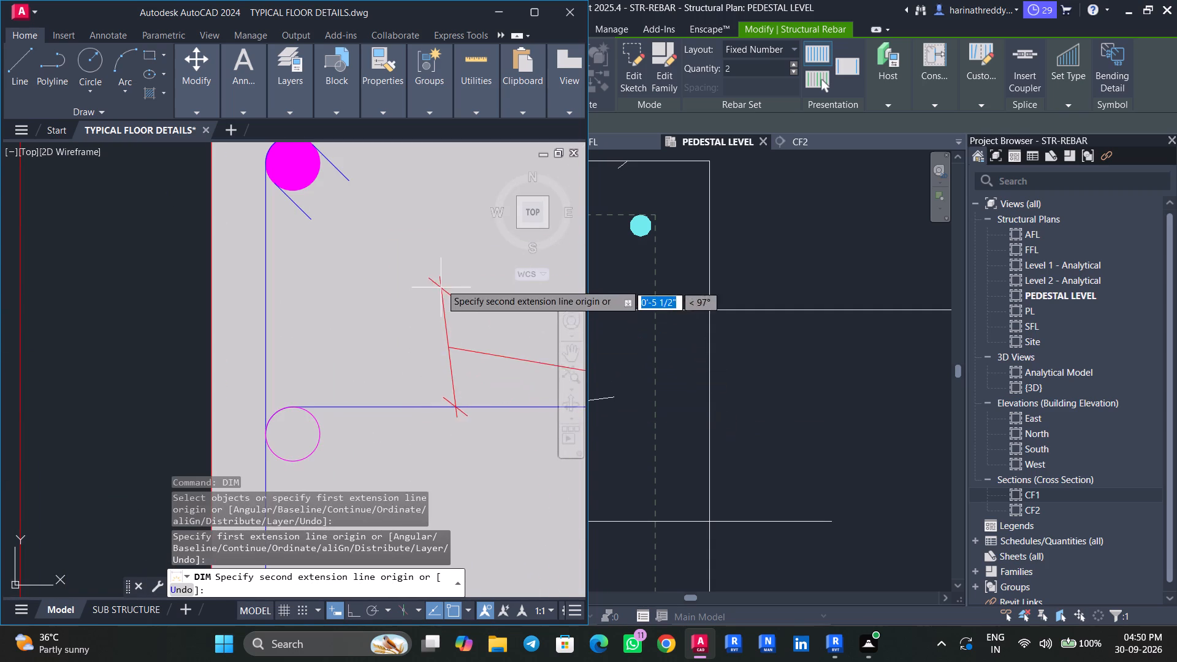
pyautogui.moveTo(440, 281); pyautogui.dragTo(402, 480, button='middle')
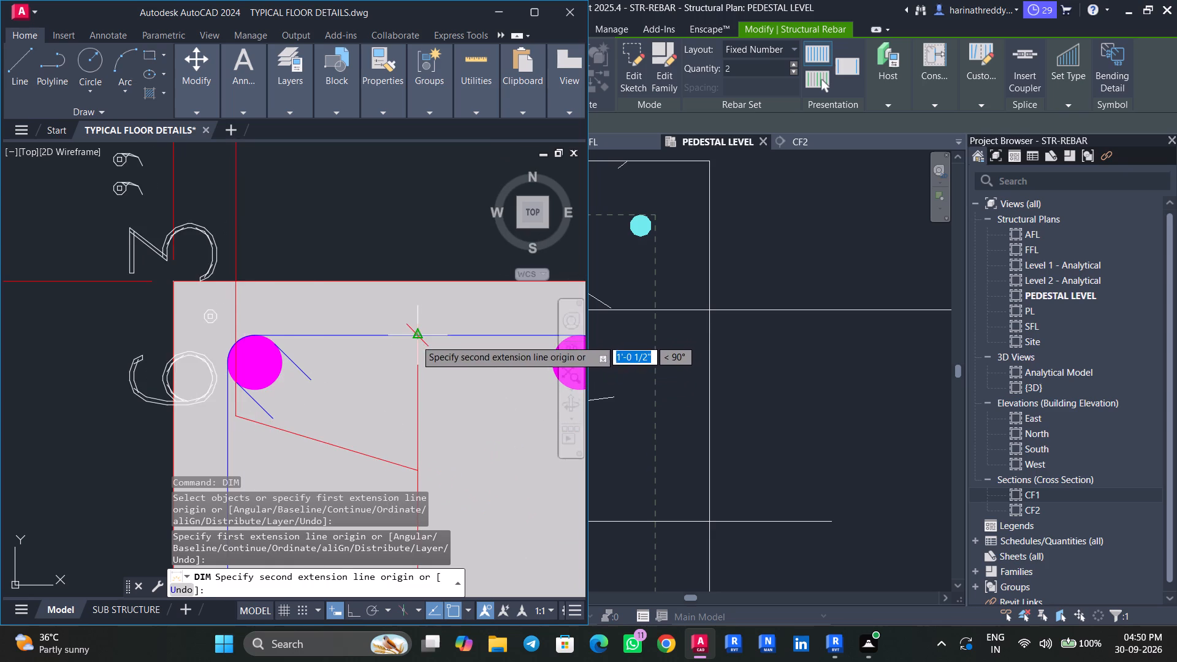
pyautogui.click(416, 340)
pyautogui.scroll(-4, 416, 340)
pyautogui.press('Escape')
pyautogui.press('Escape')
pyautogui.press('Escape')
pyautogui.press('Escape')
pyautogui.click(493, 17)
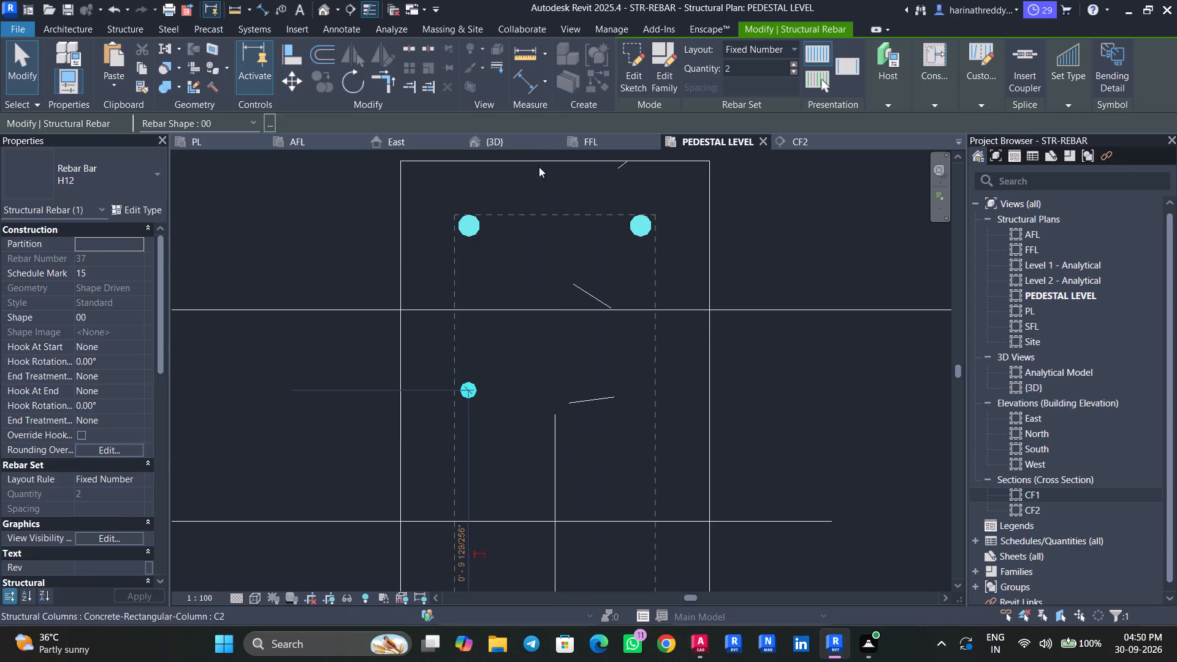
# Back in Revit, check the aligned dimension between the northern H12 bar and the H16 corner bar on C2's west side.
pyautogui.press('Escape')
pyautogui.press('Escape')
pyautogui.press('d')
pyautogui.press('i')
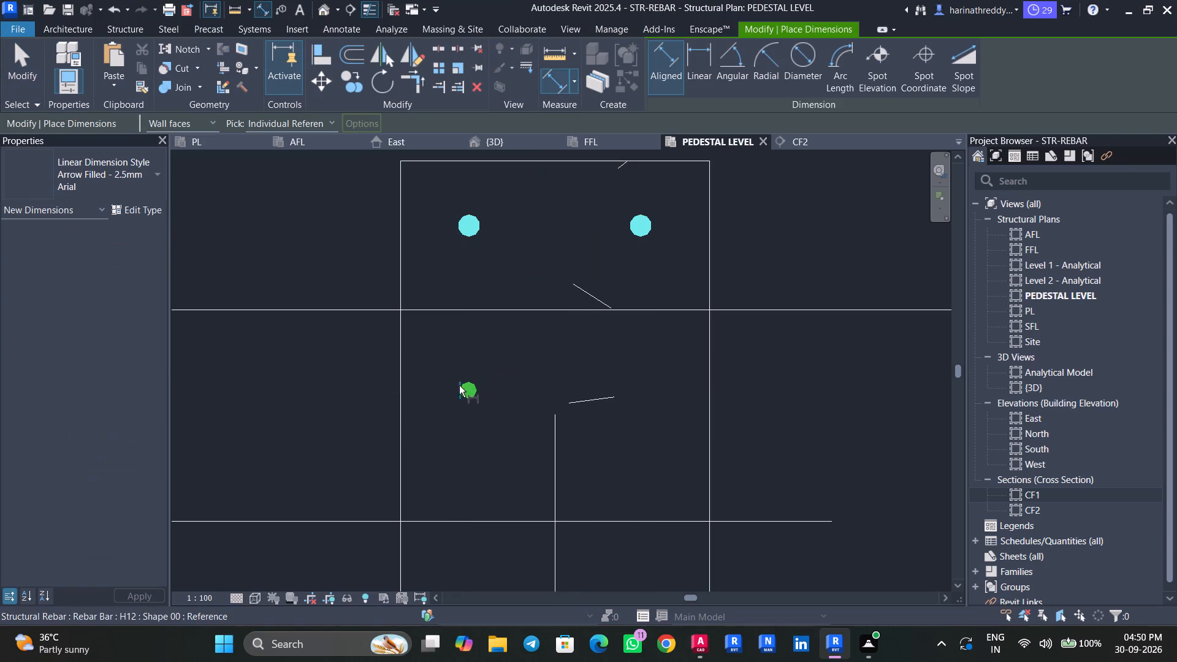
pyautogui.scroll(9, 463, 386)
pyautogui.click(466, 383)
pyautogui.scroll(-8, 466, 383)
pyautogui.moveTo(462, 198); pyautogui.dragTo(438, 242, button='middle')
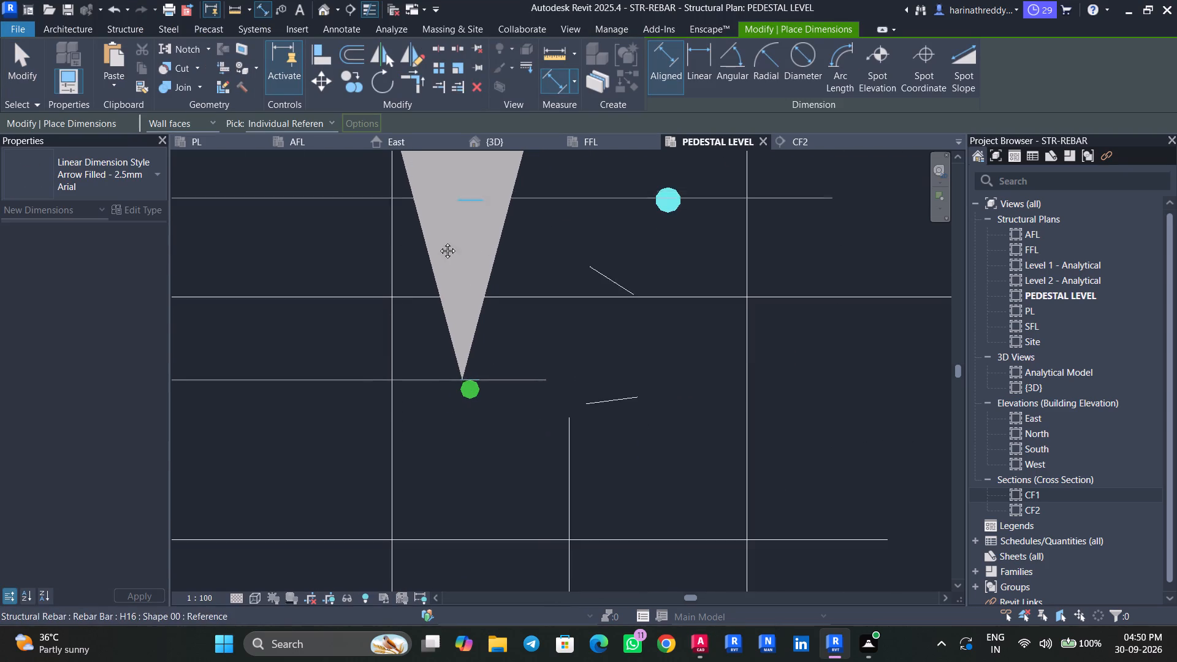
pyautogui.moveTo(438, 242); pyautogui.dragTo(419, 278, button='middle')
pyautogui.click(420, 278)
pyautogui.scroll(-11, 360, 297)
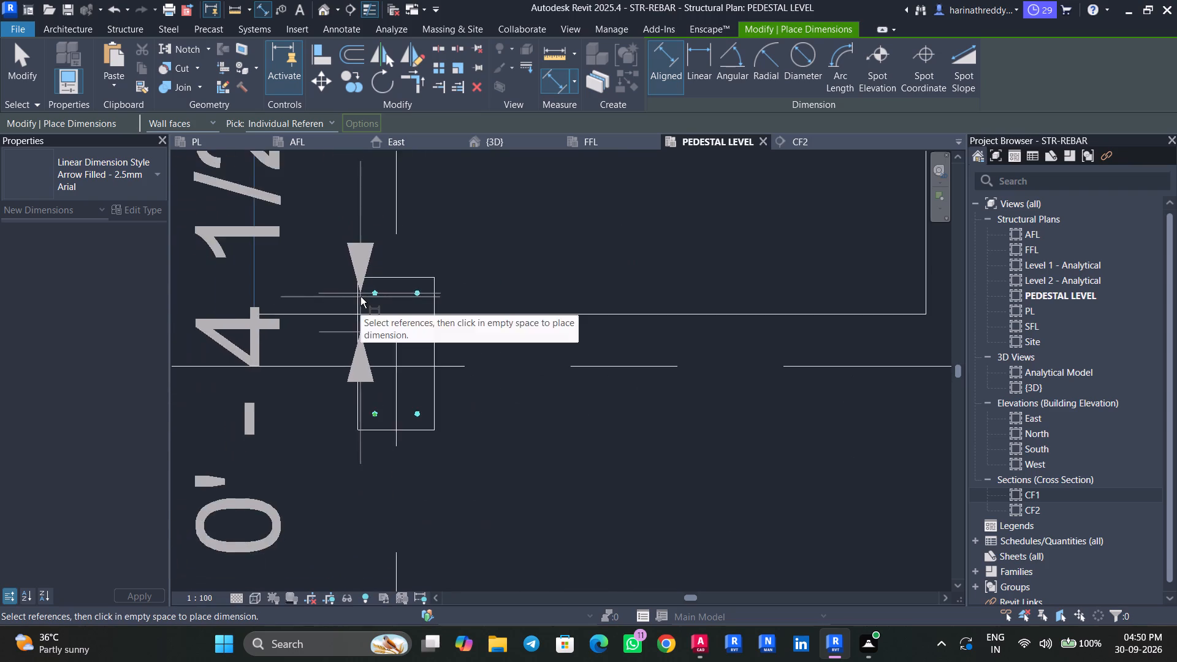
pyautogui.scroll(-3, 360, 297)
pyautogui.press('Escape')
pyautogui.press('Escape')
pyautogui.press('Escape')
pyautogui.press('Escape')
# Move the southern bar of the west-side H12 pair north, away from the corner bar, so the intermediate bars are about evenly spaced.
pyautogui.scroll(-2, 439, 342)
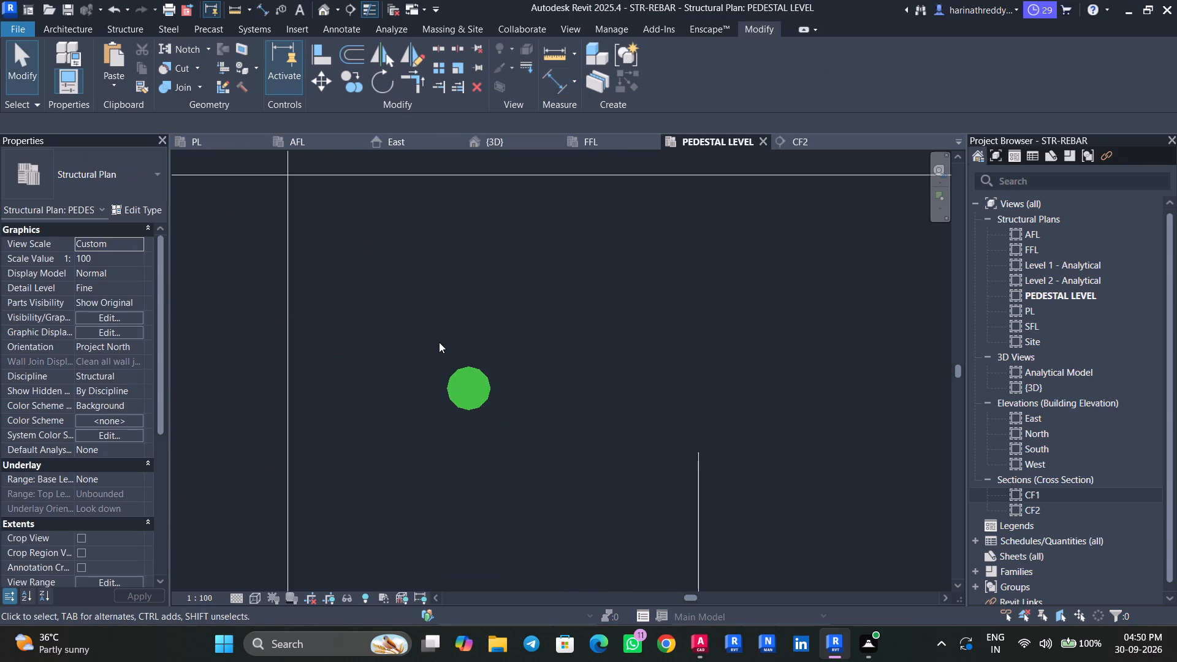
pyautogui.scroll(-5, 439, 342)
pyautogui.click(451, 375)
pyautogui.scroll(-6, 460, 375)
pyautogui.moveTo(461, 379); pyautogui.dragTo(457, 286, button='middle')
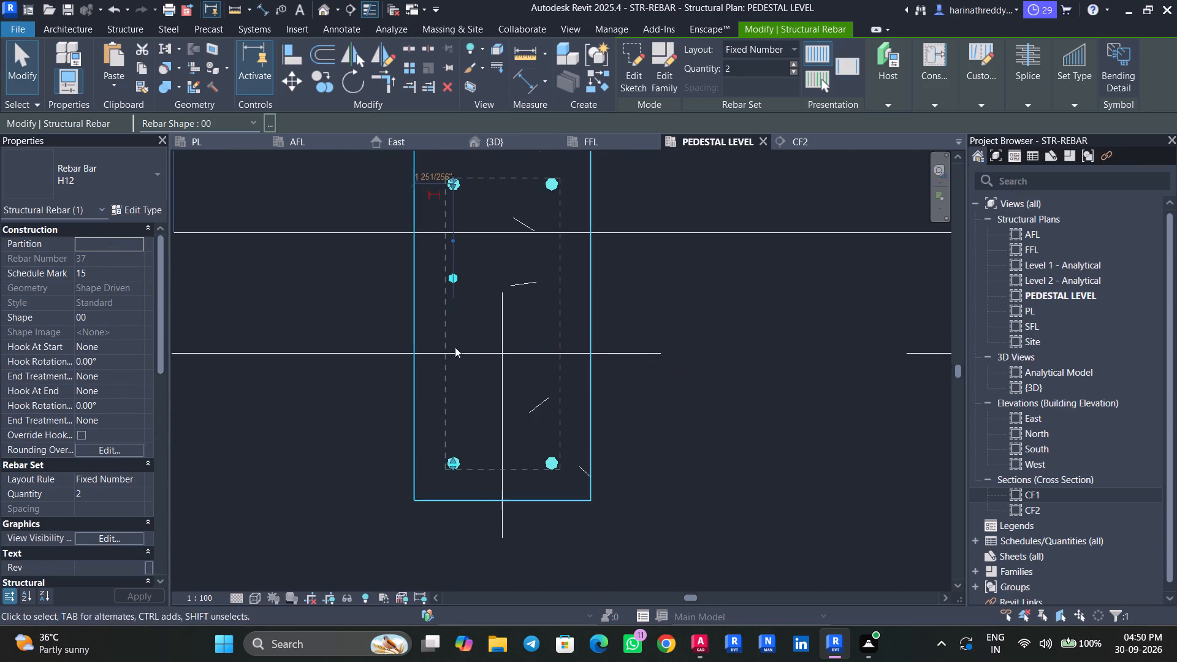
pyautogui.moveTo(453, 456); pyautogui.dragTo(455, 370)
pyautogui.press('Escape')
pyautogui.press('Escape')
pyautogui.press('Escape')
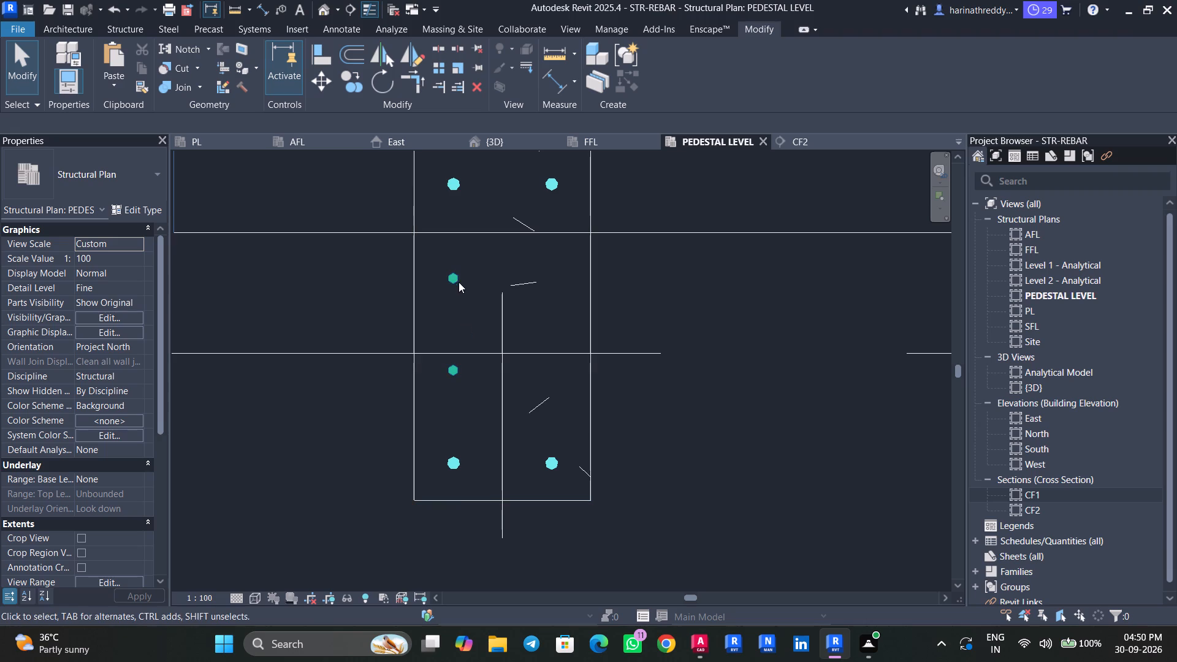
# Mirror the west-side H12 bar pair about C2's north-south centreline onto the east side.
pyautogui.click(458, 279)
pyautogui.click(354, 65)
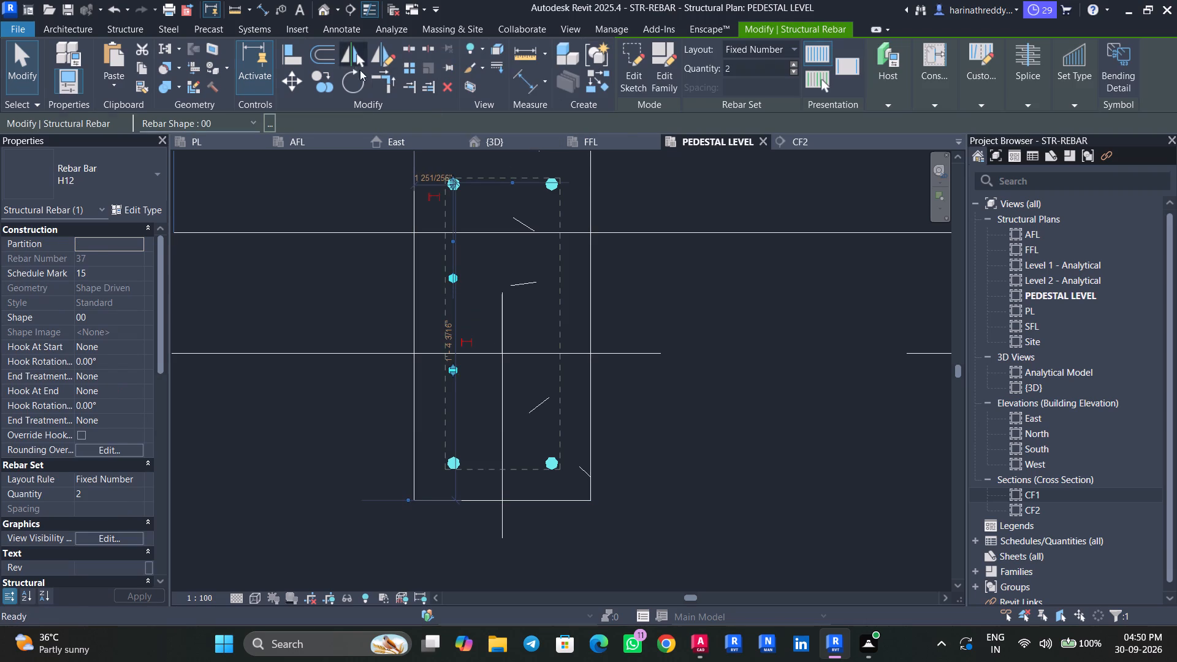
pyautogui.click(498, 284)
pyautogui.press('Escape')
pyautogui.press('Escape')
pyautogui.press('Escape')
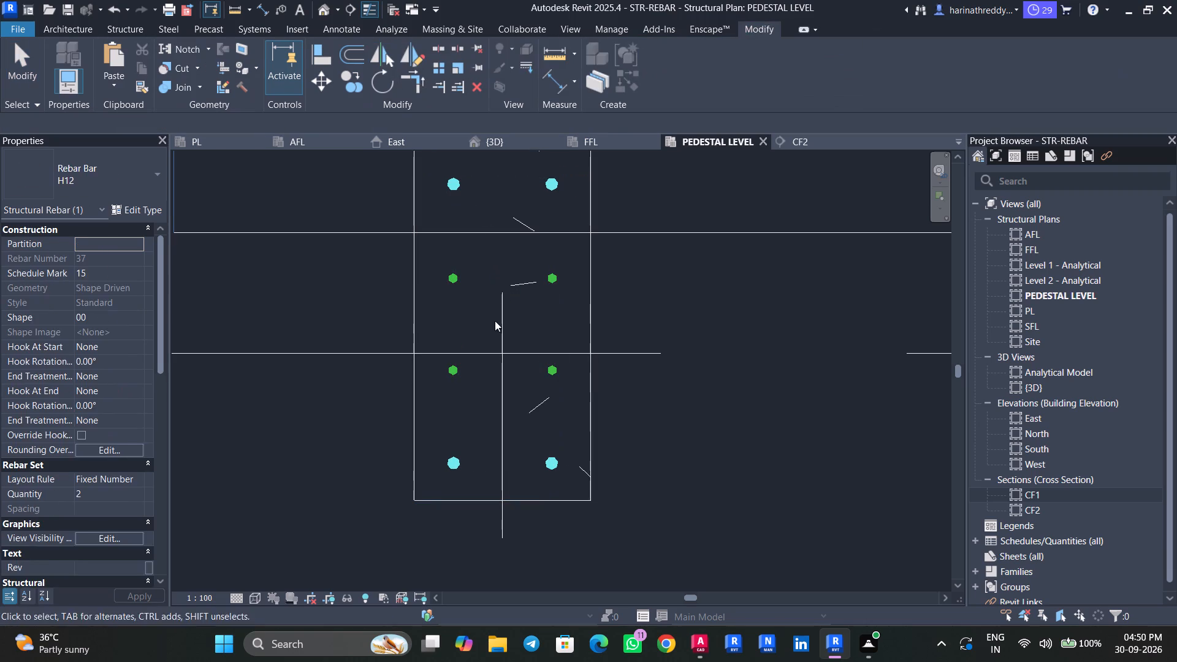
# Place two overlapping H12 shape 52 ties flat in column C2 at the far cover reference, with hooks at the north-west and south-east corners.
pyautogui.click(416, 197)
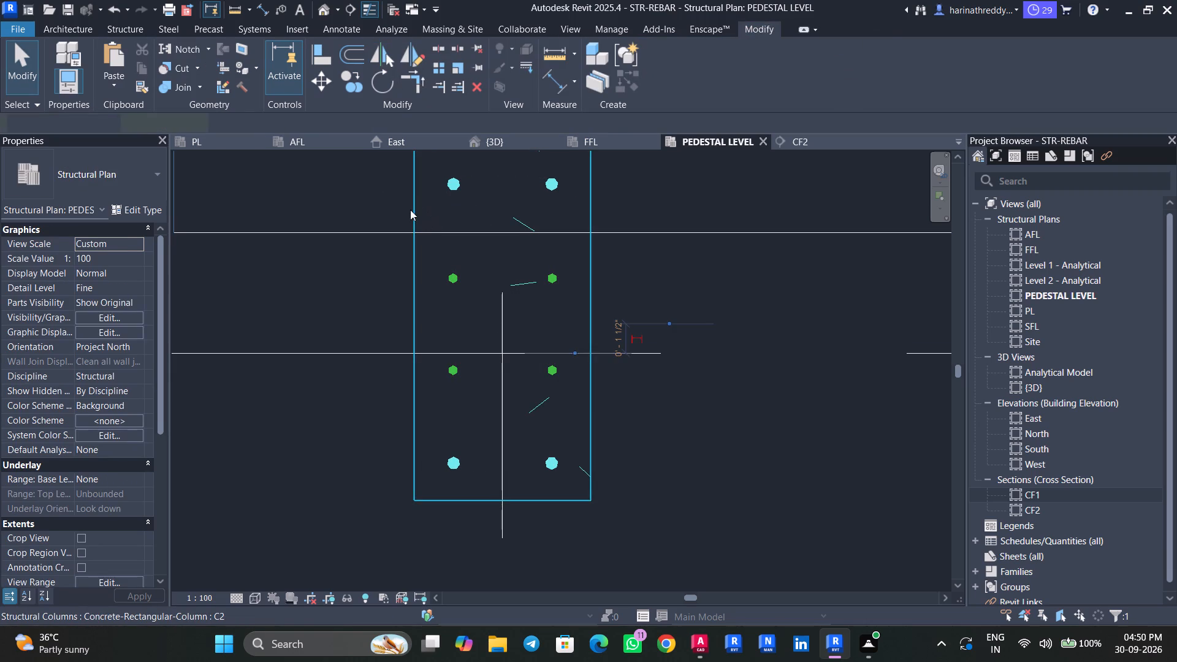
pyautogui.click(792, 67)
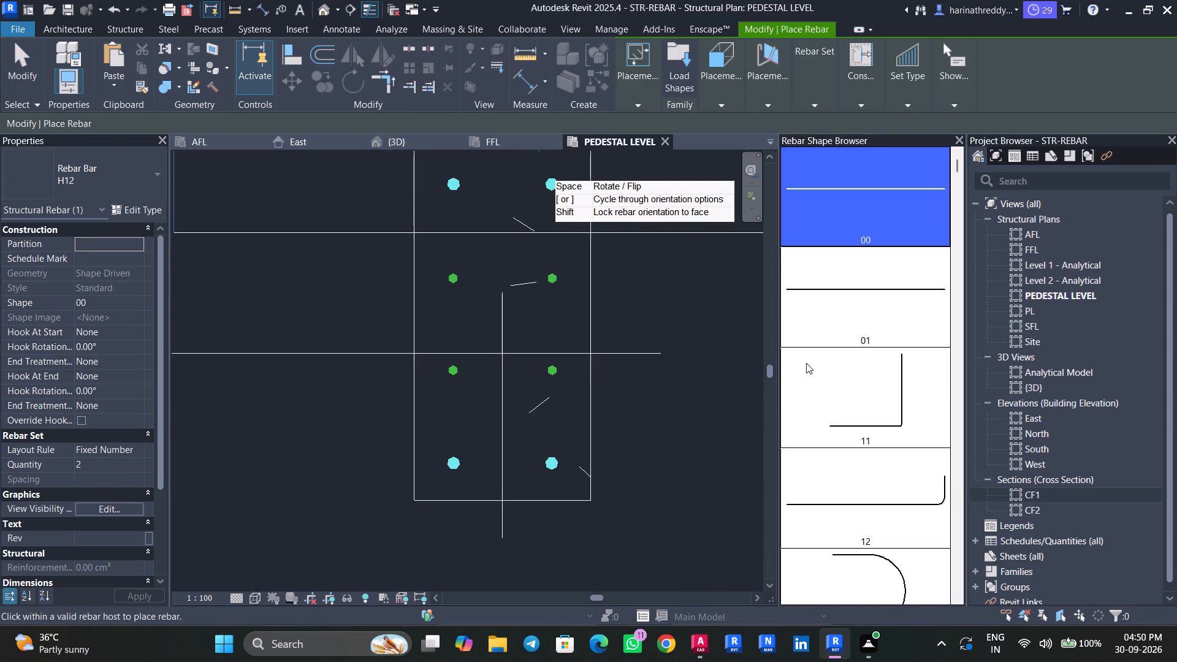
pyautogui.scroll(-20, 806, 363)
pyautogui.scroll(-20, 806, 363)
pyautogui.scroll(1, 814, 348)
pyautogui.scroll(-7, 814, 348)
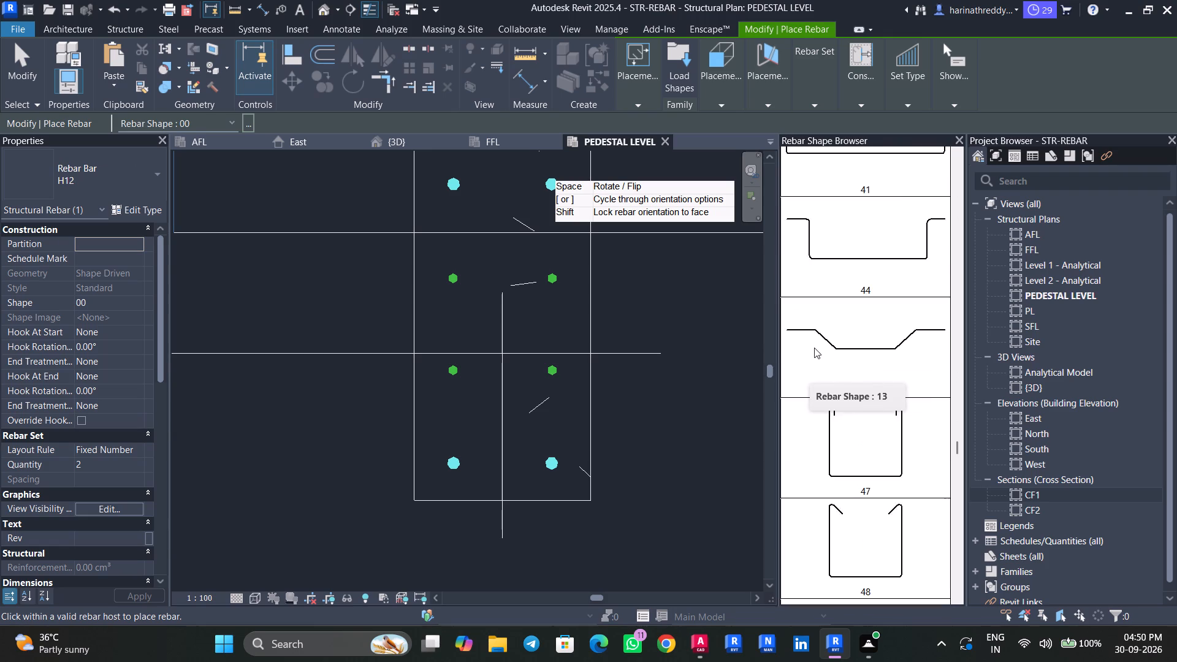
pyautogui.scroll(-5, 814, 348)
pyautogui.click(866, 473)
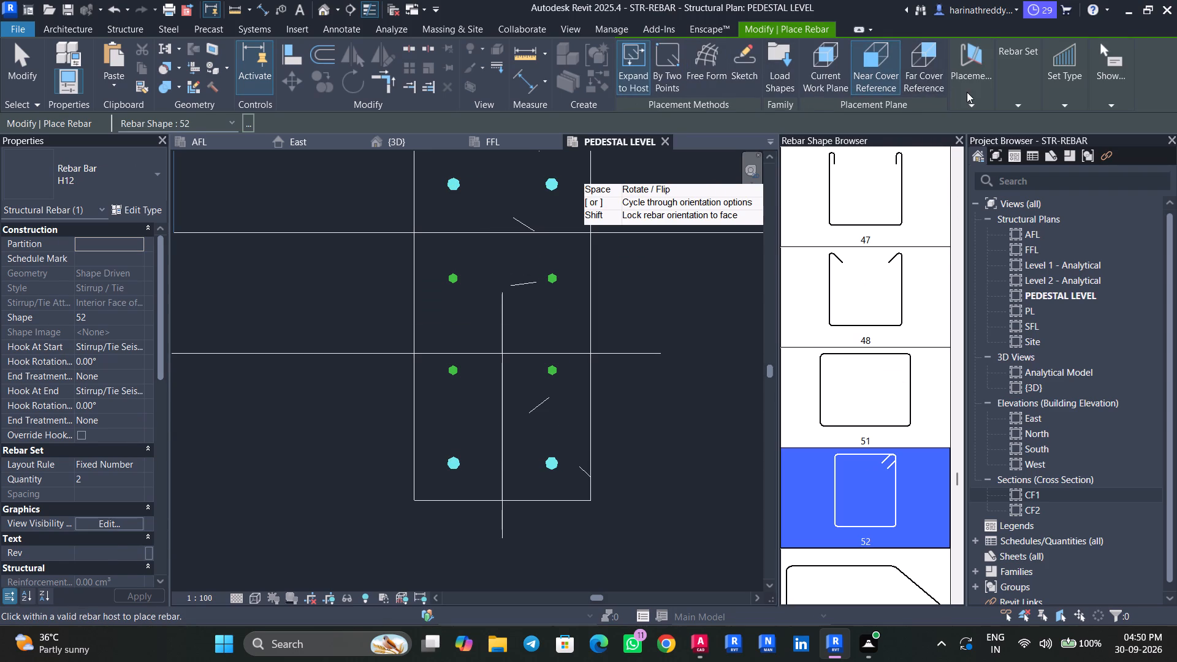
pyautogui.click(838, 86)
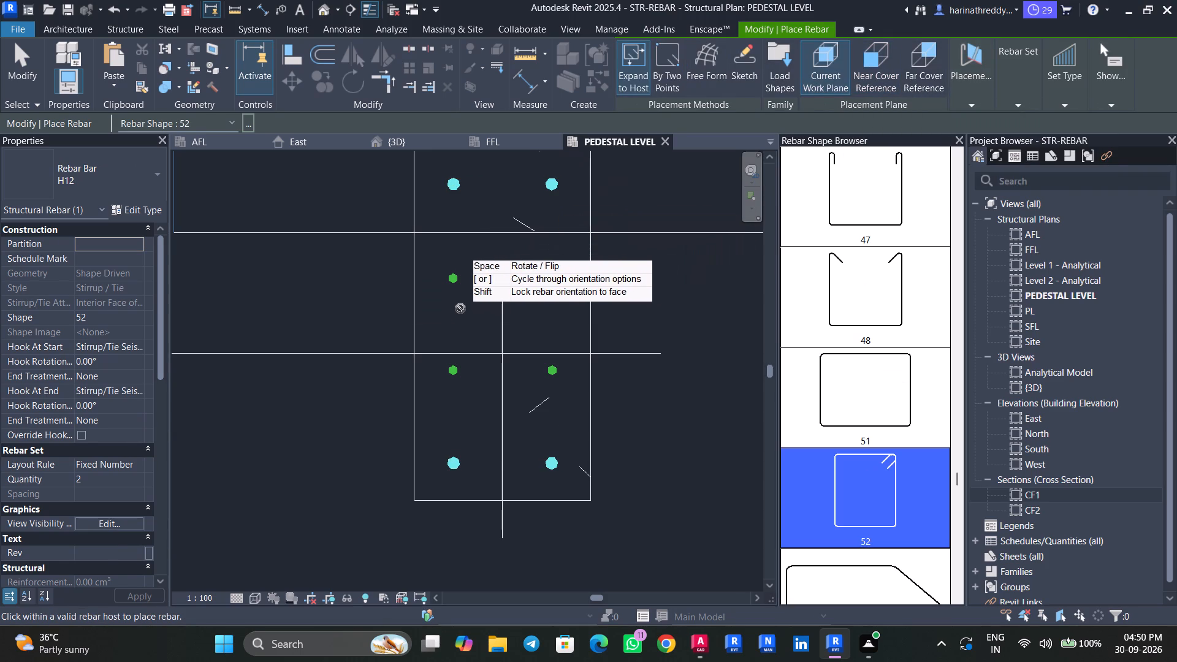
pyautogui.click(843, 77)
pyautogui.click(893, 76)
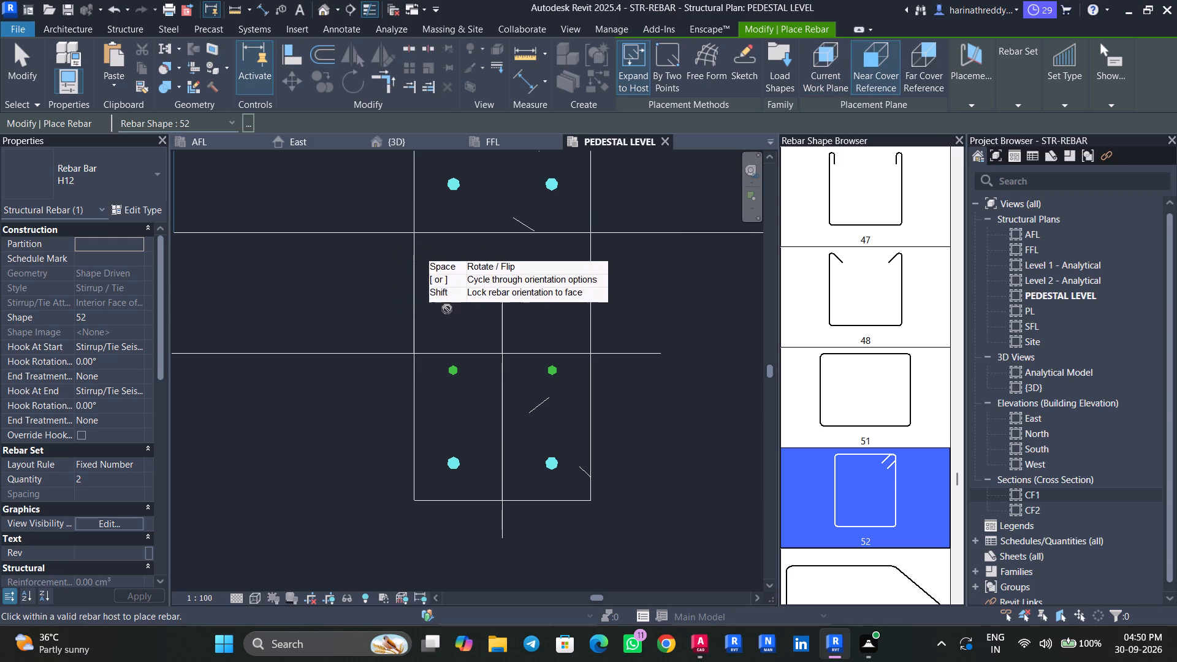
pyautogui.click(931, 91)
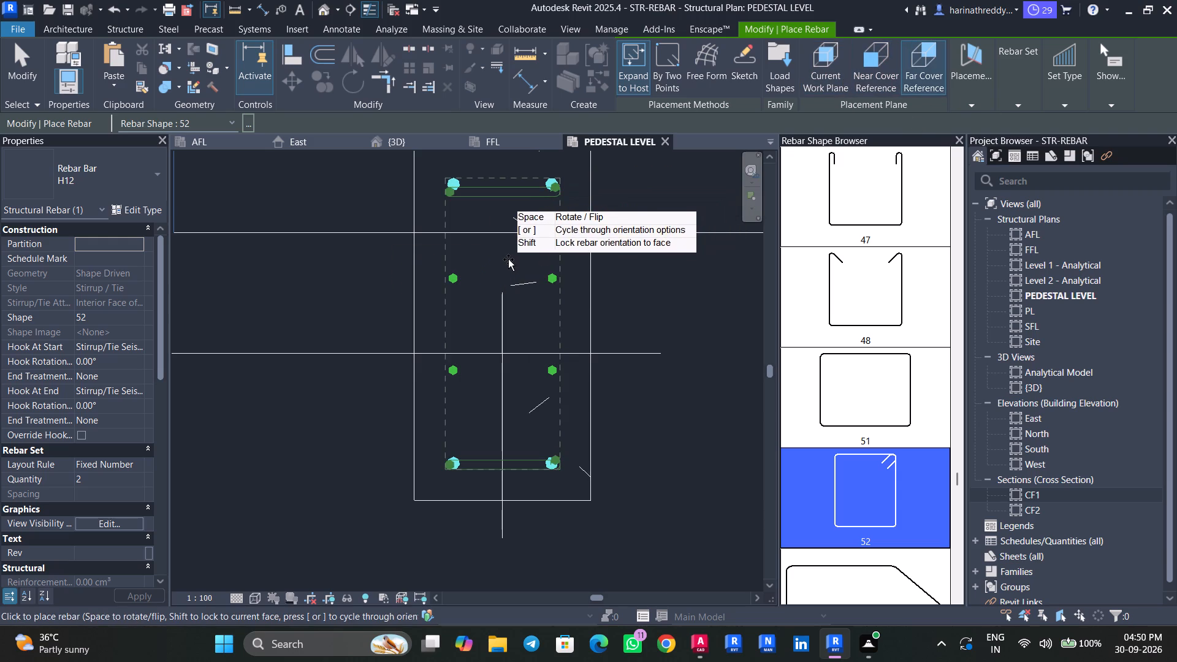
pyautogui.click(959, 97)
pyautogui.click(966, 131)
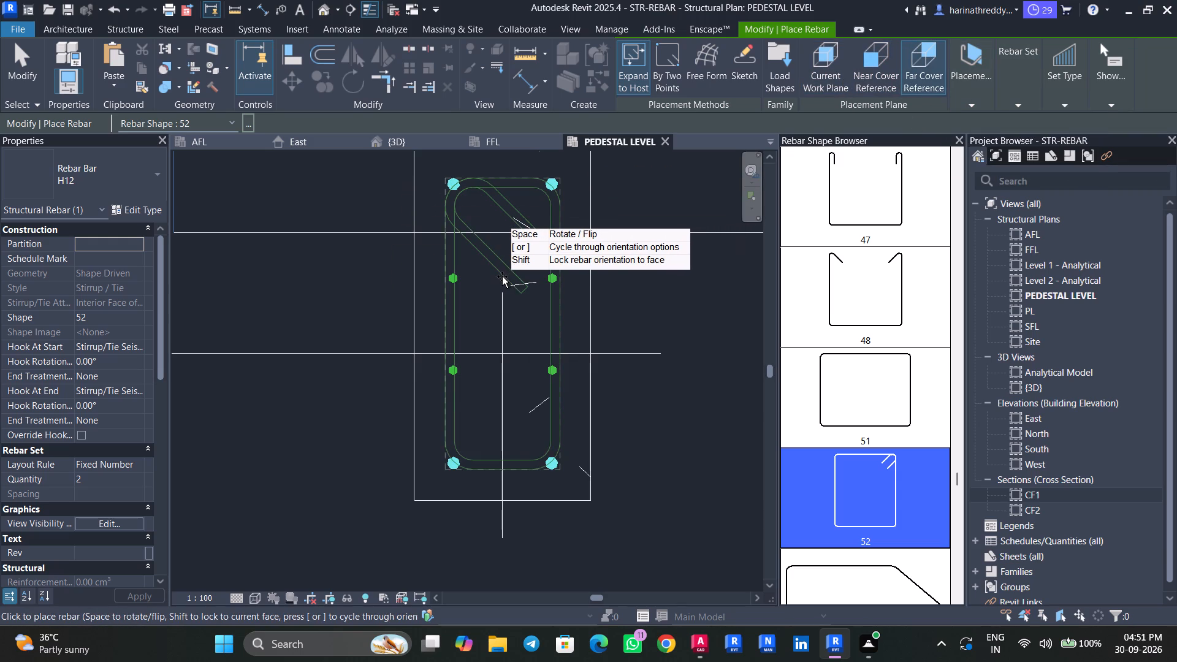
pyautogui.click(502, 291)
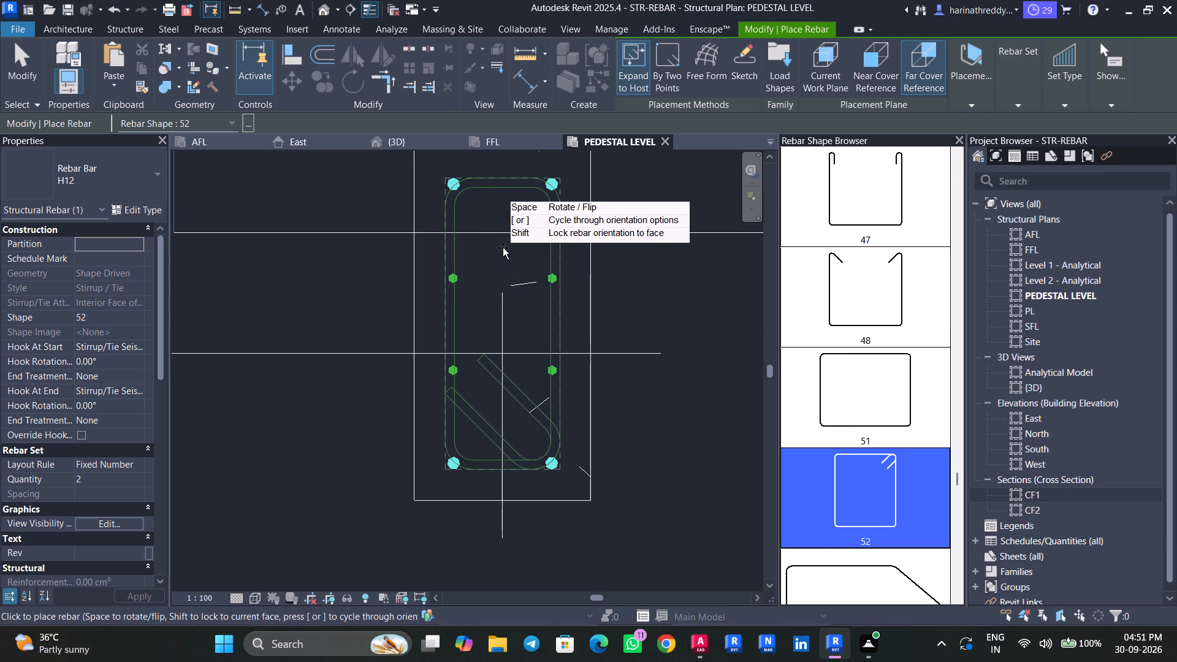
pyautogui.click(503, 240)
pyautogui.press('Escape')
pyautogui.press('Escape')
pyautogui.press('Escape')
pyautogui.press('Escape')
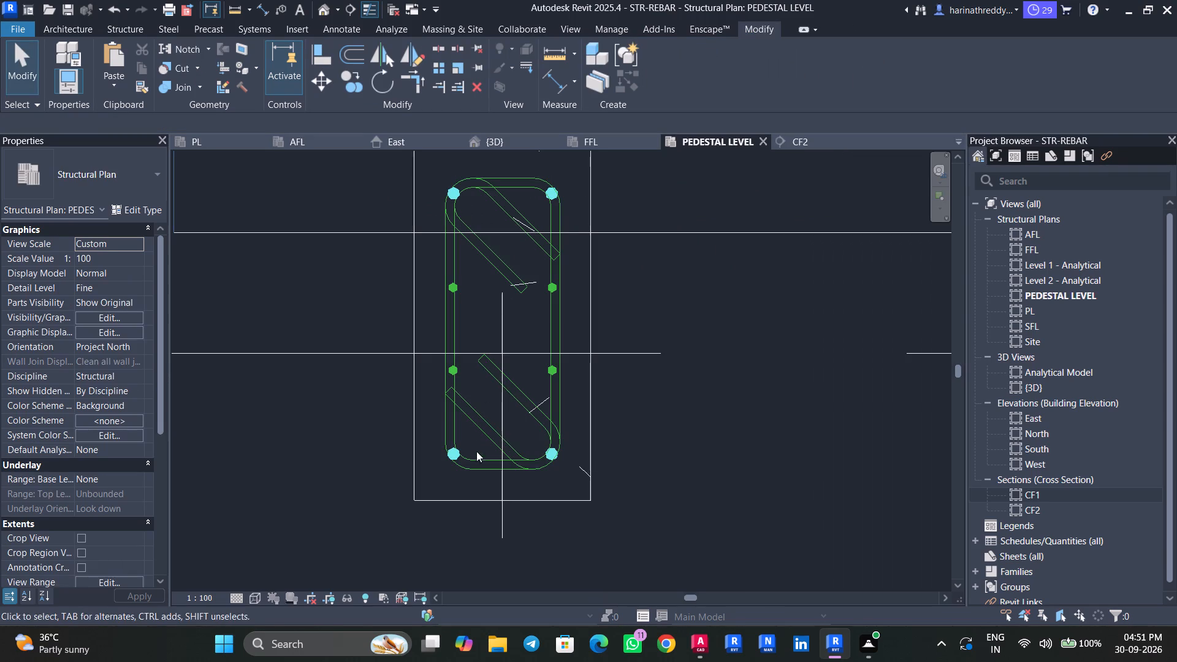
# Shorten the tie with north-west hooks from both its south and north sides to an inner tie with B about 170 mm.
pyautogui.click(479, 458)
pyautogui.moveTo(503, 458); pyautogui.dragTo(503, 386)
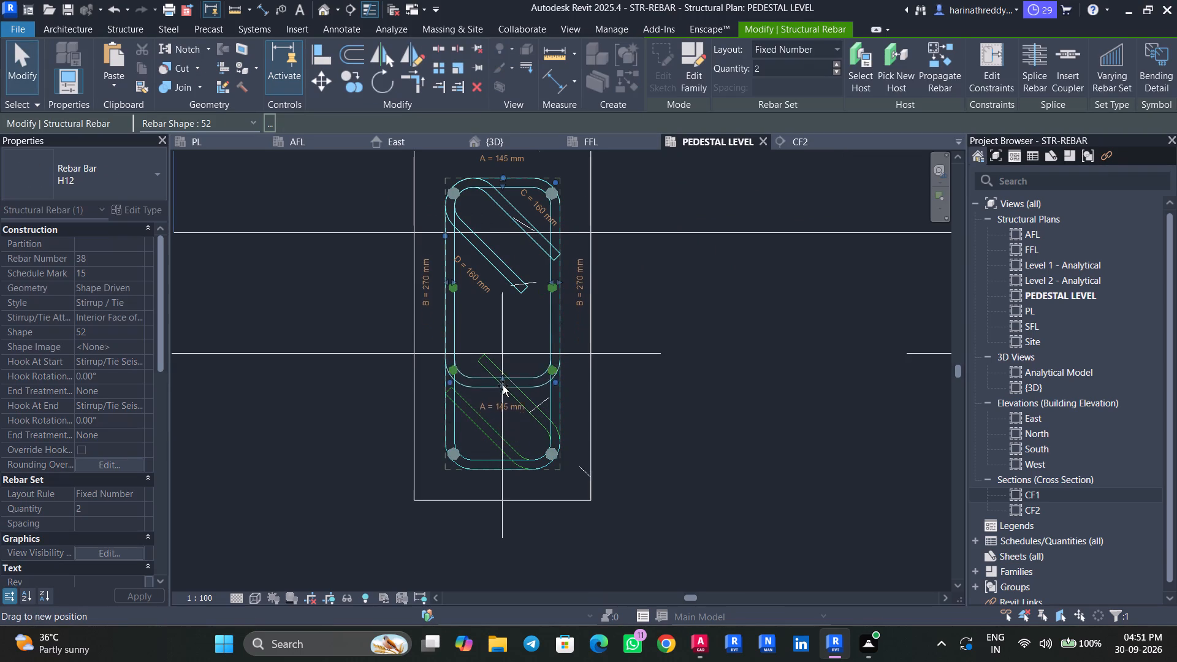
pyautogui.moveTo(503, 386); pyautogui.dragTo(501, 393)
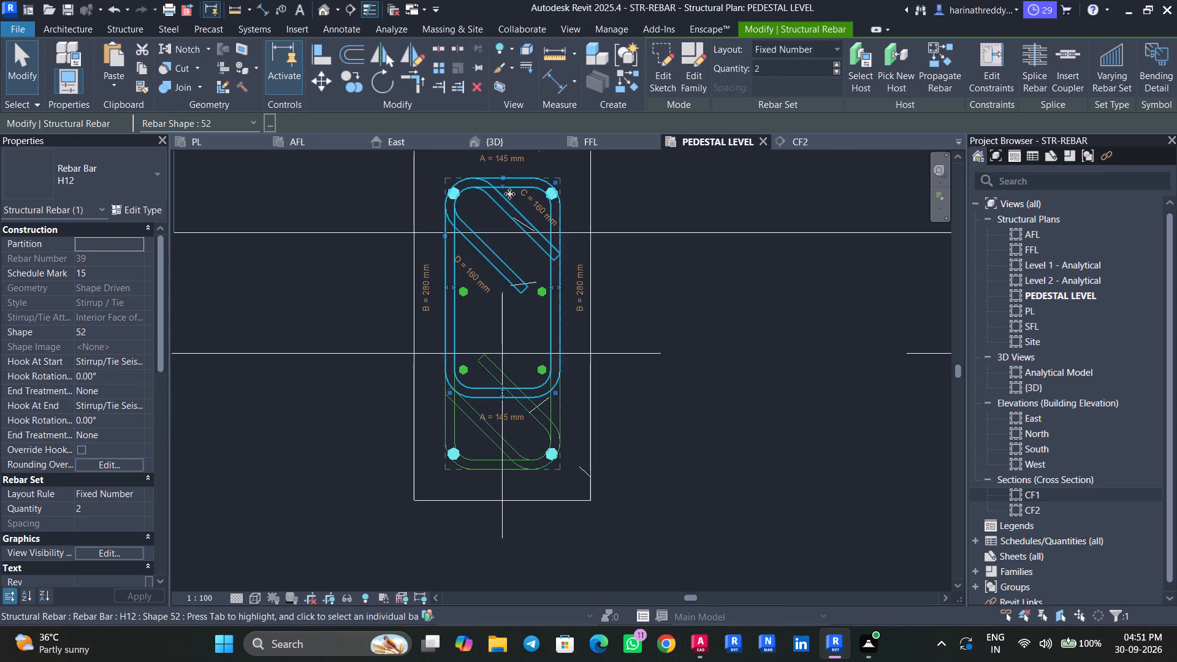
pyautogui.moveTo(506, 192); pyautogui.dragTo(500, 273)
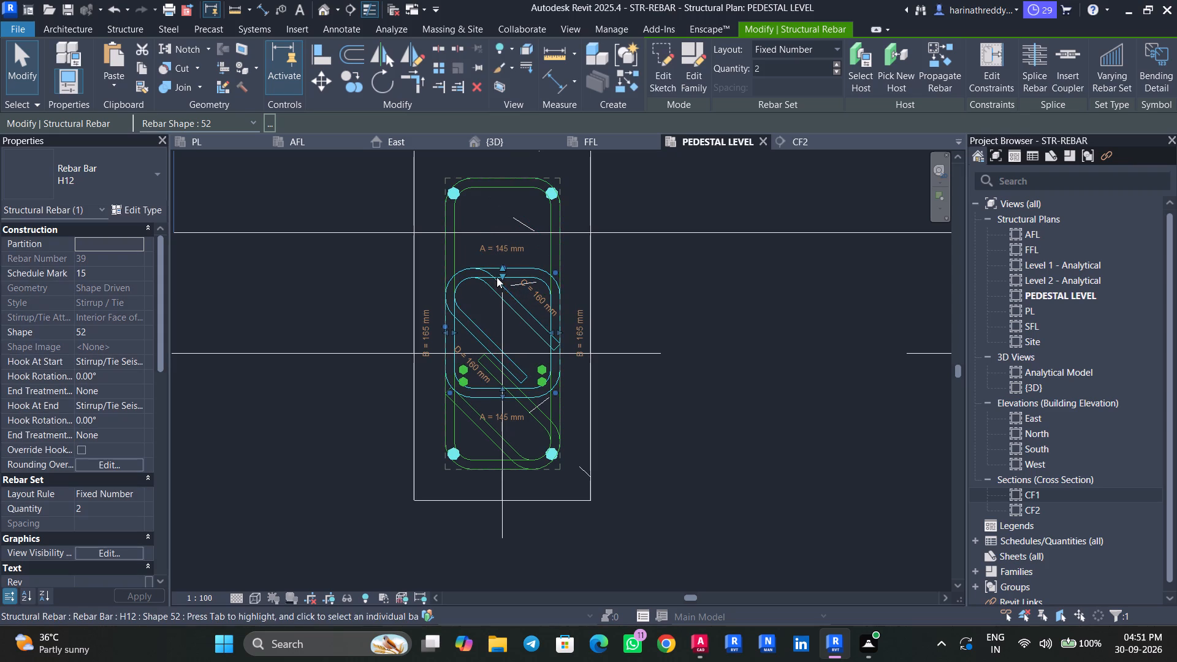
pyautogui.moveTo(501, 265); pyautogui.dragTo(500, 257)
pyautogui.moveTo(500, 243); pyautogui.dragTo(500, 231)
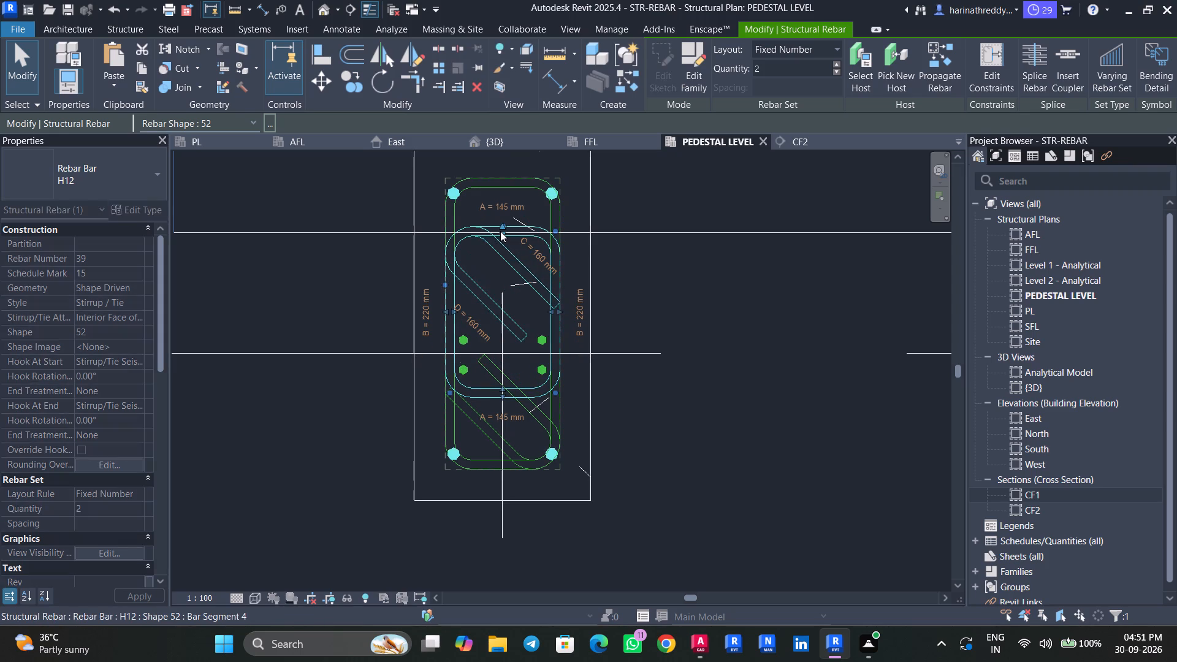
pyautogui.moveTo(505, 242); pyautogui.dragTo(500, 287)
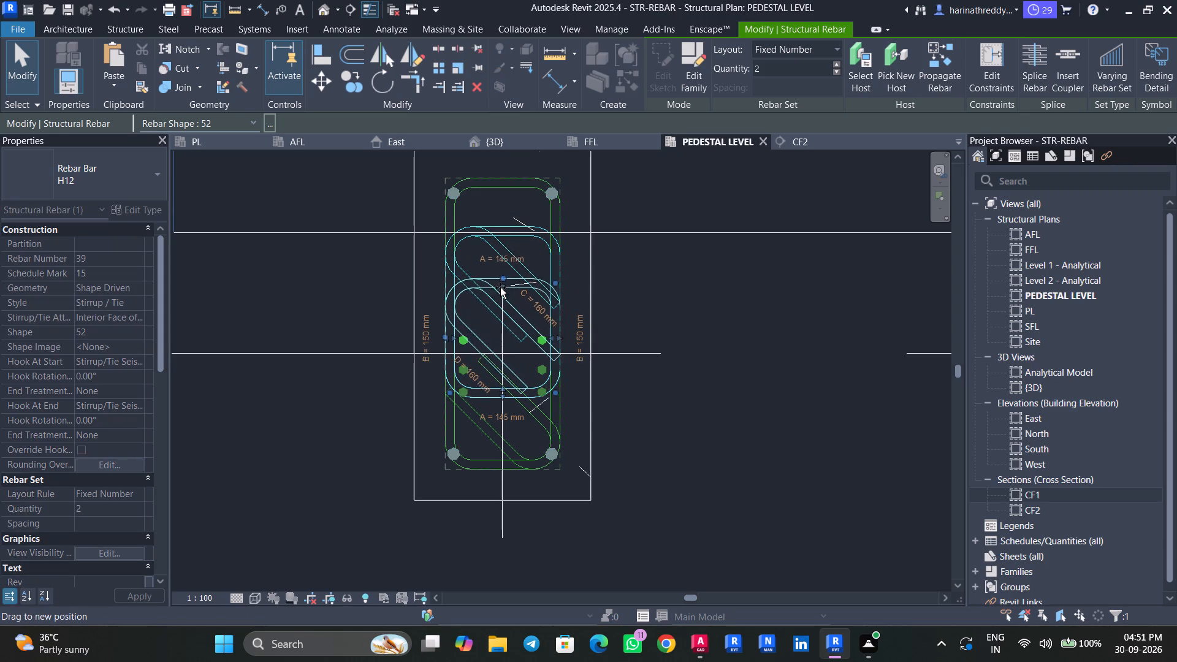
pyautogui.moveTo(500, 287); pyautogui.dragTo(502, 270)
pyautogui.press('Escape')
pyautogui.press('Escape')
# Move the northern bars of the west and east H12 pairs up into the inner tie's northern corners, level with each other.
pyautogui.click(465, 364)
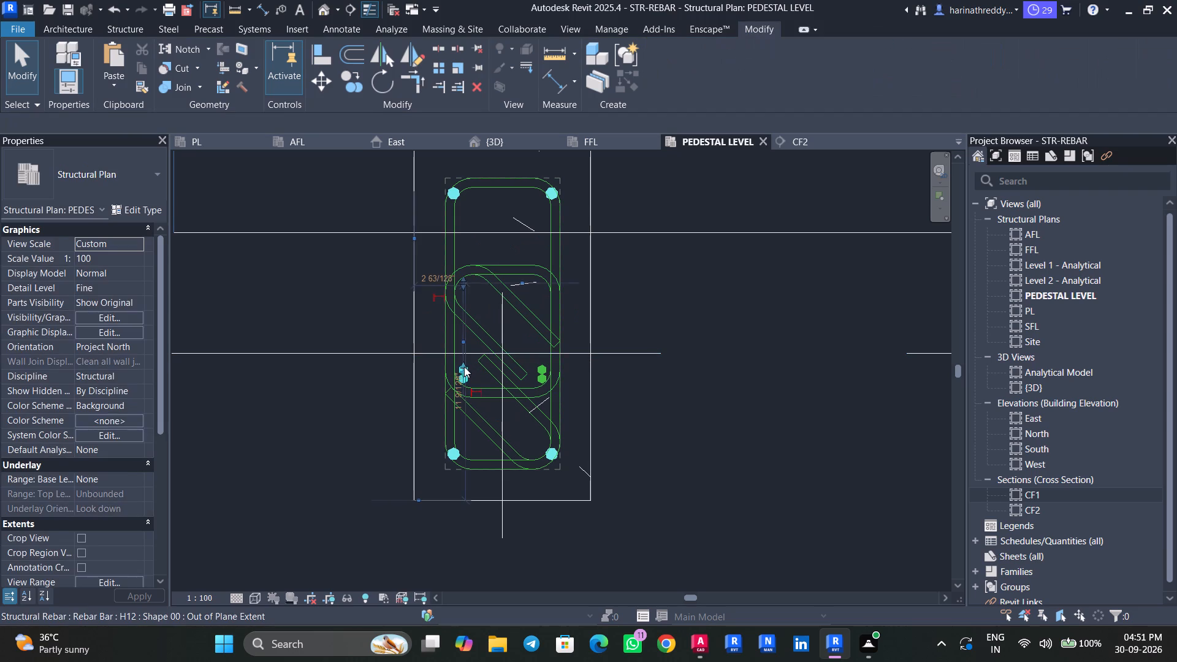
pyautogui.scroll(5, 464, 367)
pyautogui.moveTo(462, 361); pyautogui.dragTo(467, 219)
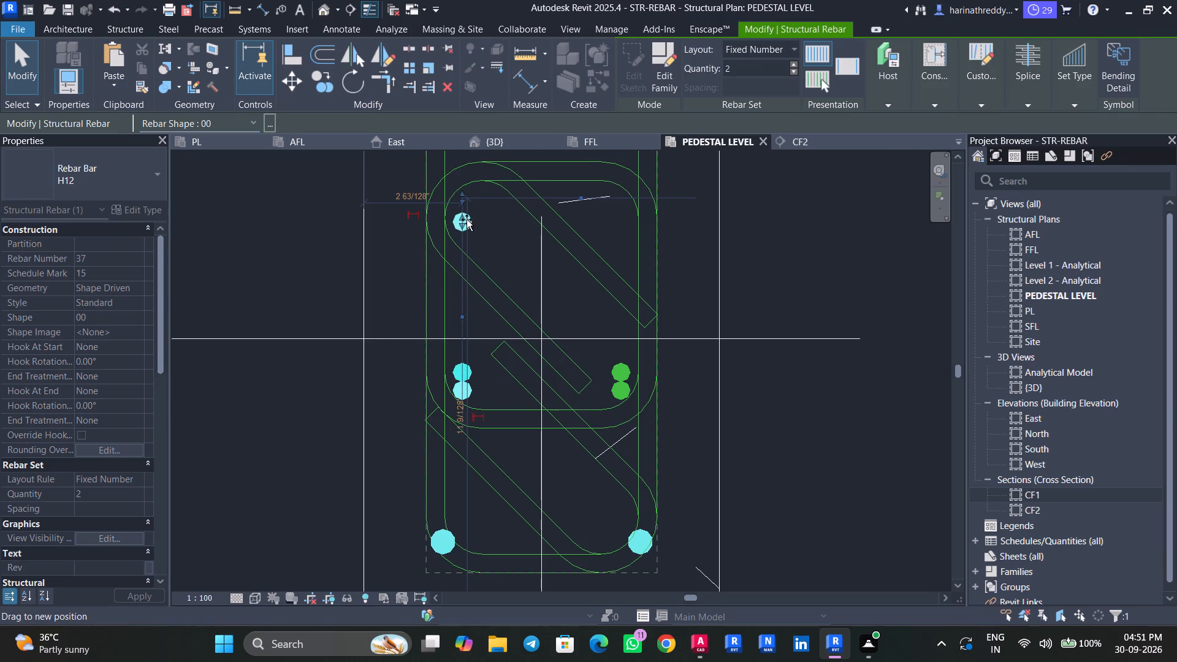
pyautogui.moveTo(467, 219); pyautogui.dragTo(468, 210)
pyautogui.press('Escape')
pyautogui.press('Escape')
pyautogui.click(619, 369)
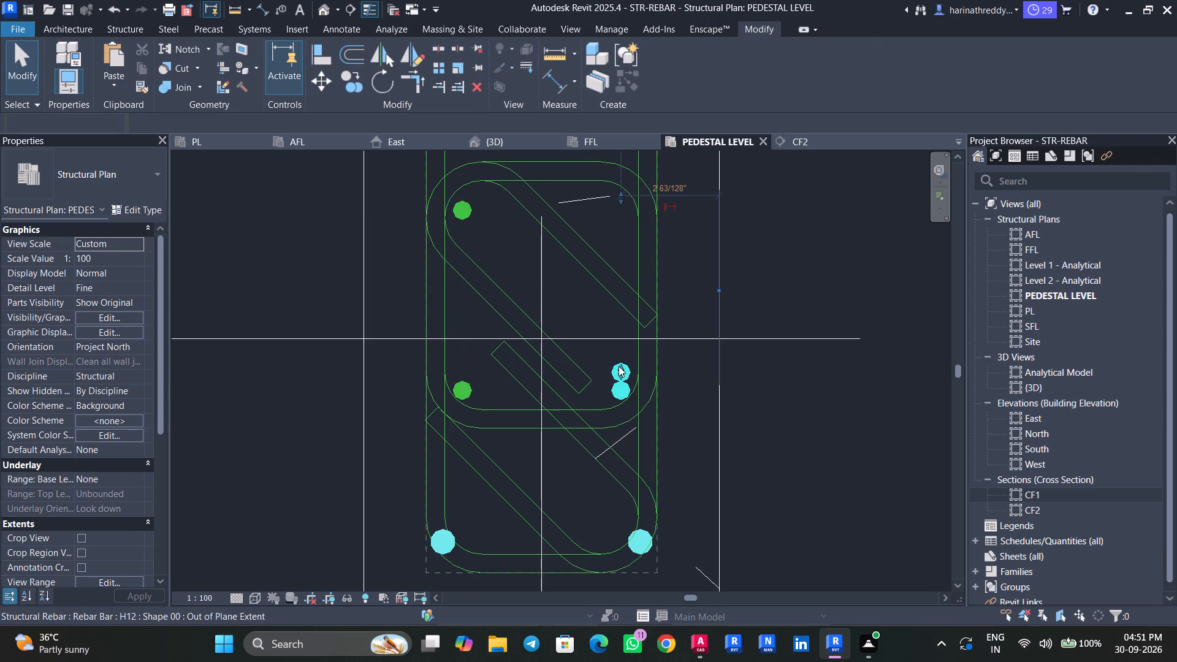
pyautogui.moveTo(622, 365); pyautogui.dragTo(623, 208)
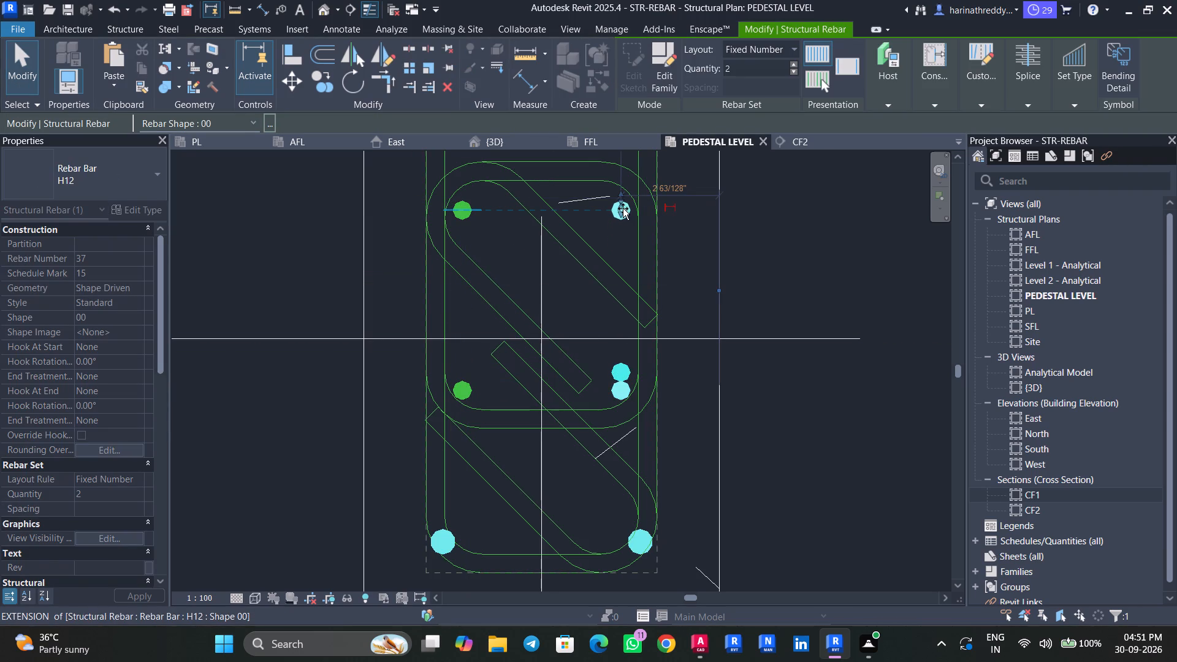
pyautogui.moveTo(623, 208); pyautogui.dragTo(623, 209)
pyautogui.press('Escape')
pyautogui.press('Escape')
# Nudge the inner H12 tie slightly north within column C2.
pyautogui.scroll(-9, 595, 292)
pyautogui.moveTo(636, 257); pyautogui.dragTo(636, 319, button='middle')
pyautogui.scroll(4, 575, 308)
pyautogui.scroll(-1, 575, 308)
pyautogui.scroll(2, 575, 308)
pyautogui.click(572, 331)
pyautogui.press('Up')
pyautogui.press('Up')
pyautogui.press('Up')
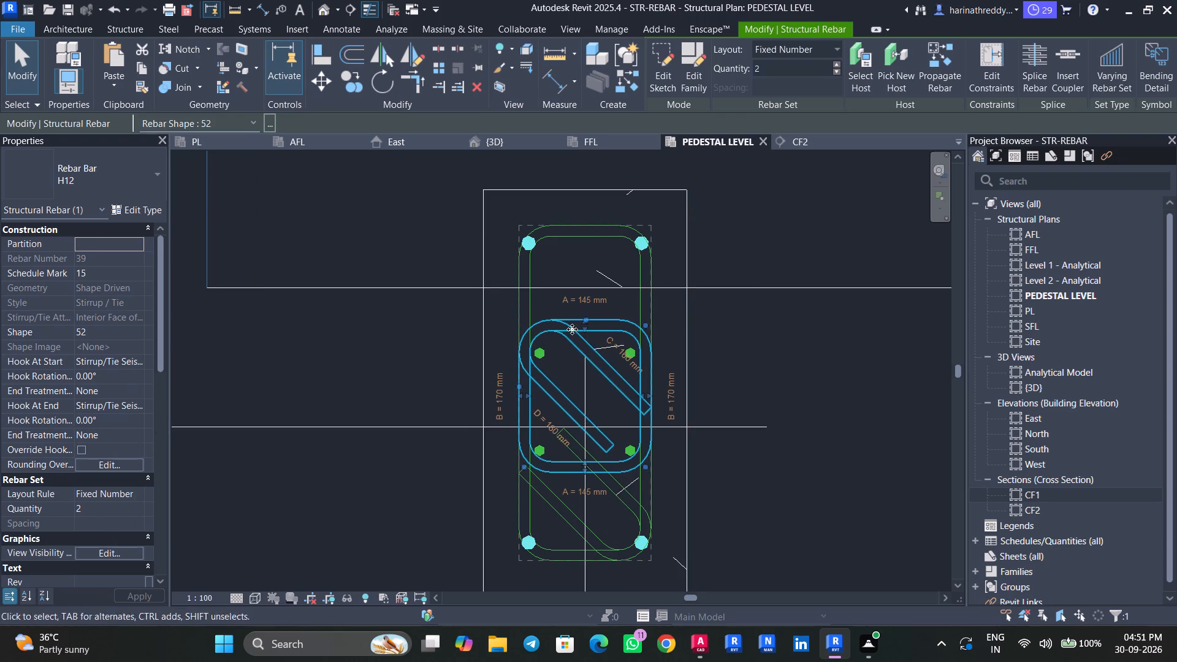
pyautogui.press('Up')
pyautogui.press('Up')
pyautogui.press('Up')
pyautogui.press('Up')
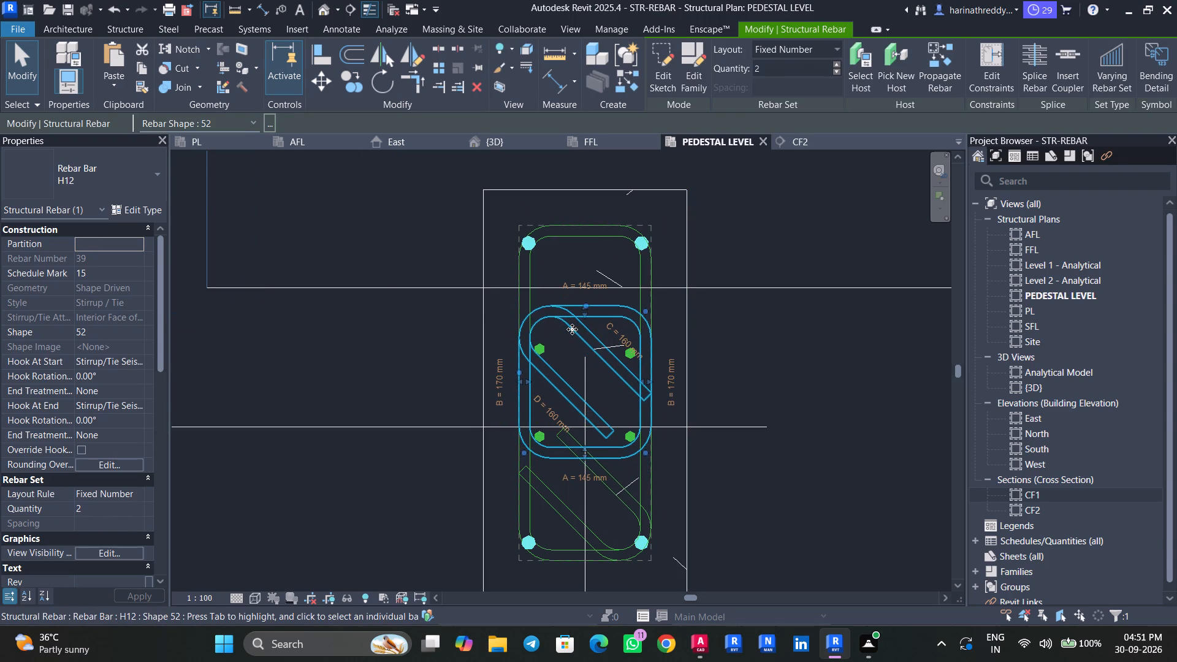
pyautogui.press('Down')
pyautogui.press('Down')
pyautogui.press('Down')
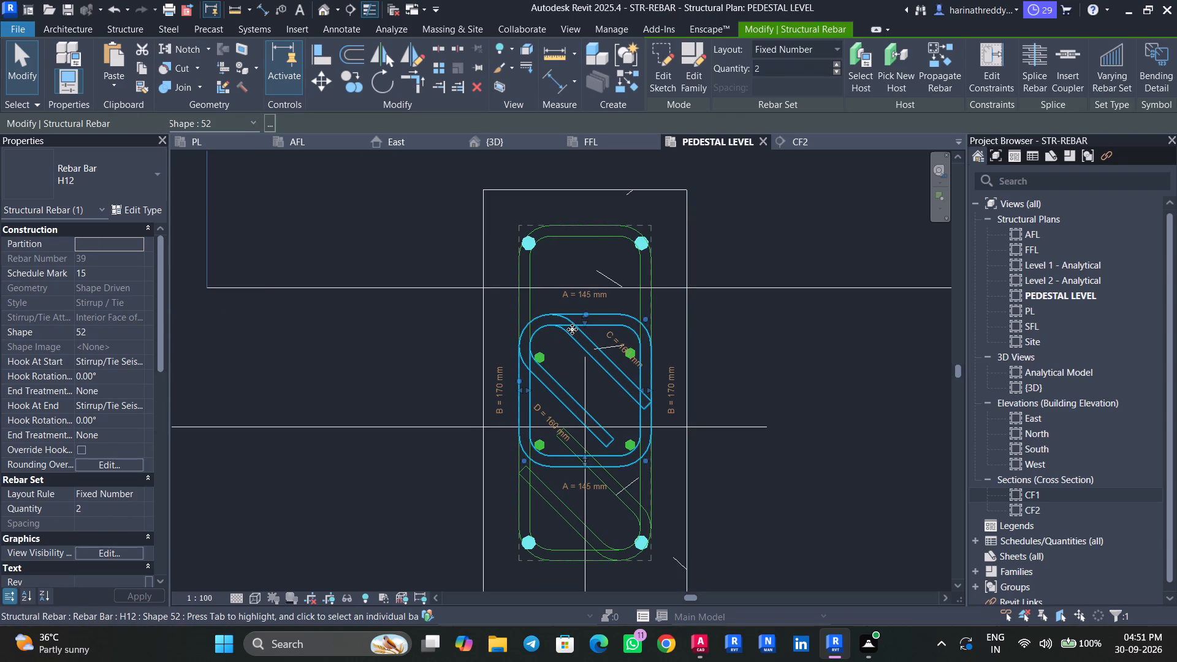
pyautogui.press('Escape')
pyautogui.press('Escape')
# Move the northern bars of the west and east H12 pairs north into the shifted inner tie's corners, level with each other.
pyautogui.click(539, 354)
pyautogui.scroll(10, 540, 354)
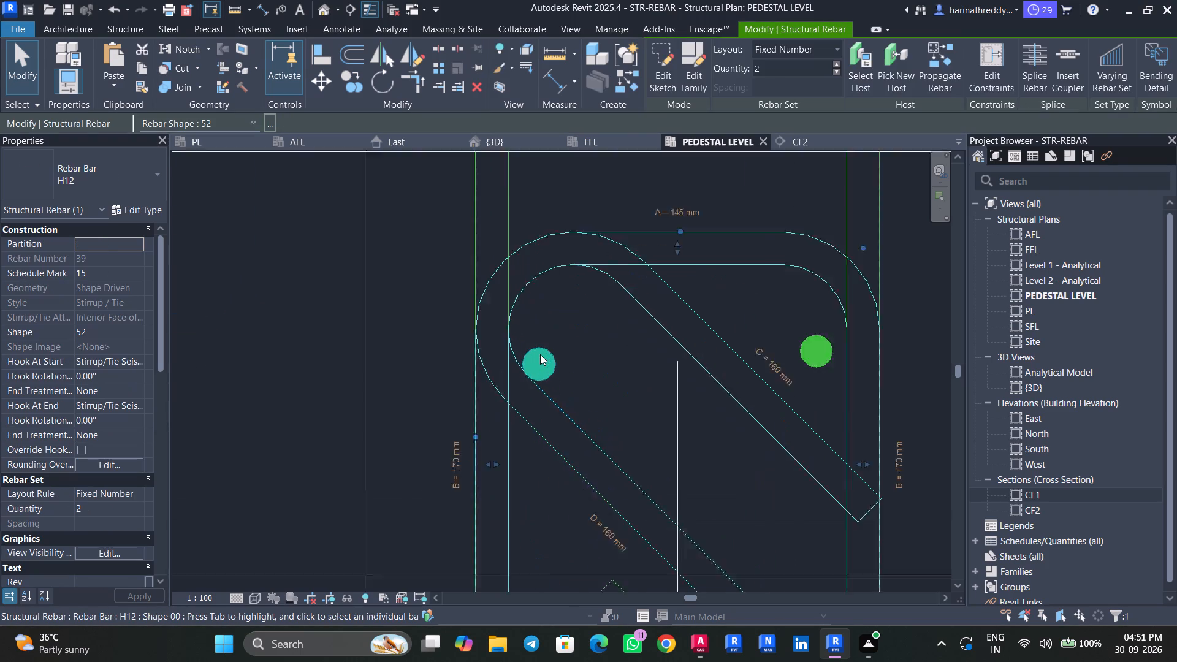
pyautogui.scroll(1, 540, 354)
pyautogui.press('Escape')
pyautogui.click(543, 359)
pyautogui.press('Up')
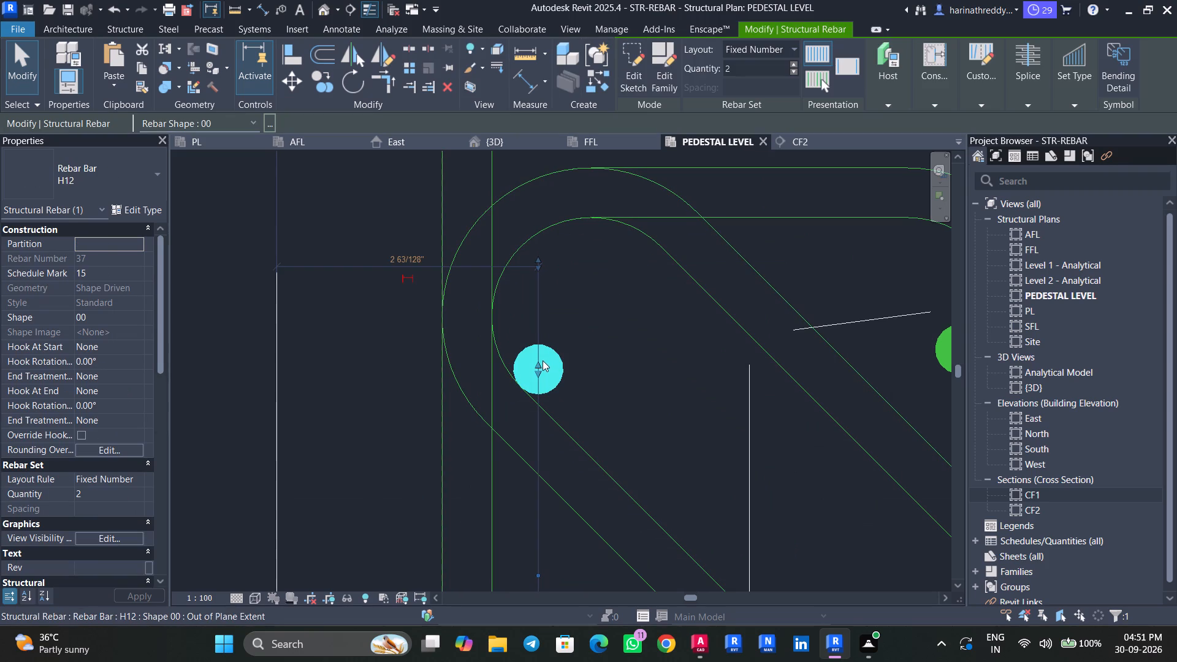
pyautogui.moveTo(539, 363); pyautogui.dragTo(547, 275)
pyautogui.moveTo(604, 310); pyautogui.dragTo(346, 330, button='middle')
pyautogui.press('Escape')
pyautogui.press('Escape')
pyautogui.click(693, 361)
pyautogui.moveTo(701, 359); pyautogui.dragTo(702, 324)
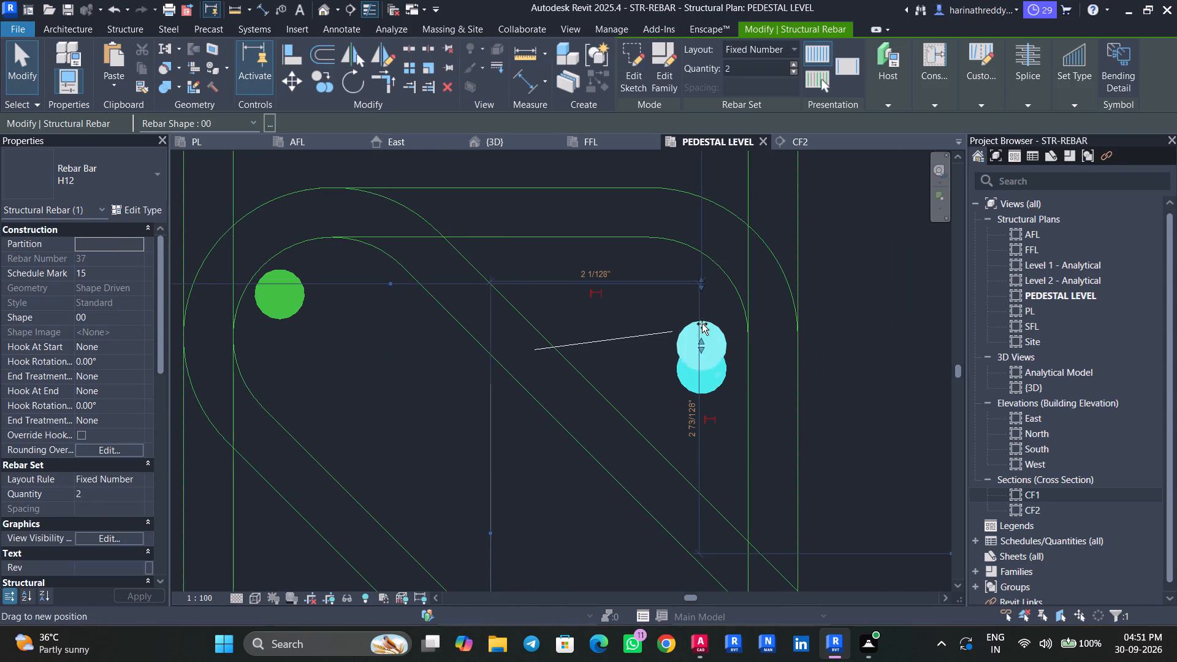
pyautogui.moveTo(702, 324); pyautogui.dragTo(700, 293)
pyautogui.press('Escape')
pyautogui.press('Escape')
pyautogui.press('Escape')
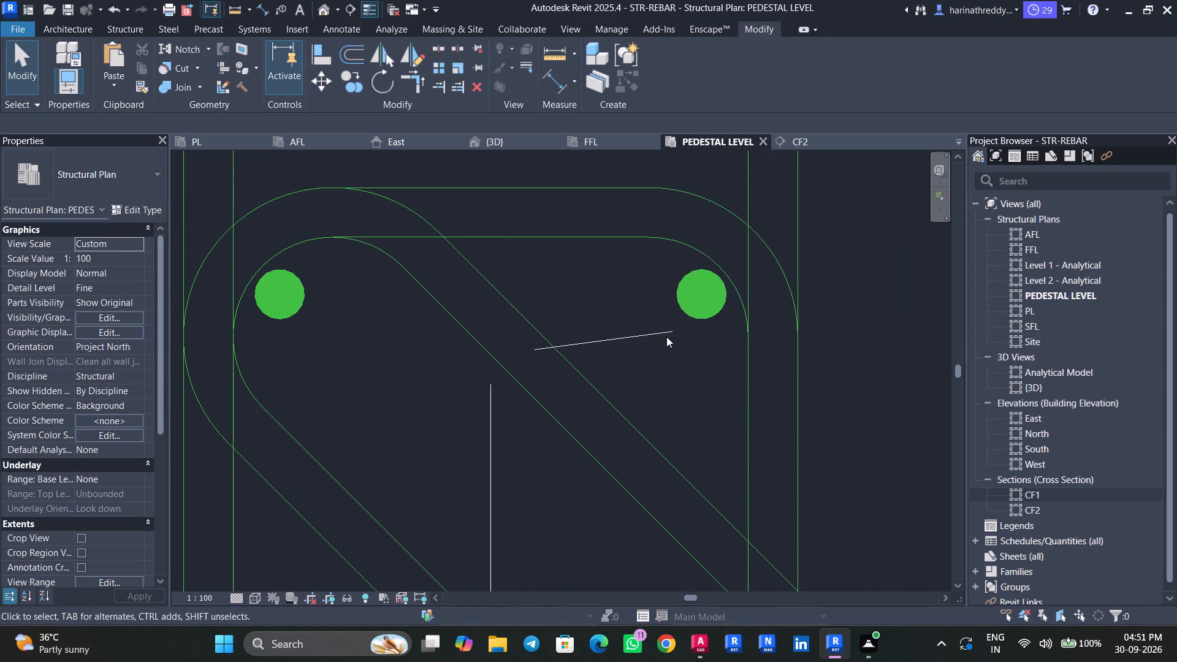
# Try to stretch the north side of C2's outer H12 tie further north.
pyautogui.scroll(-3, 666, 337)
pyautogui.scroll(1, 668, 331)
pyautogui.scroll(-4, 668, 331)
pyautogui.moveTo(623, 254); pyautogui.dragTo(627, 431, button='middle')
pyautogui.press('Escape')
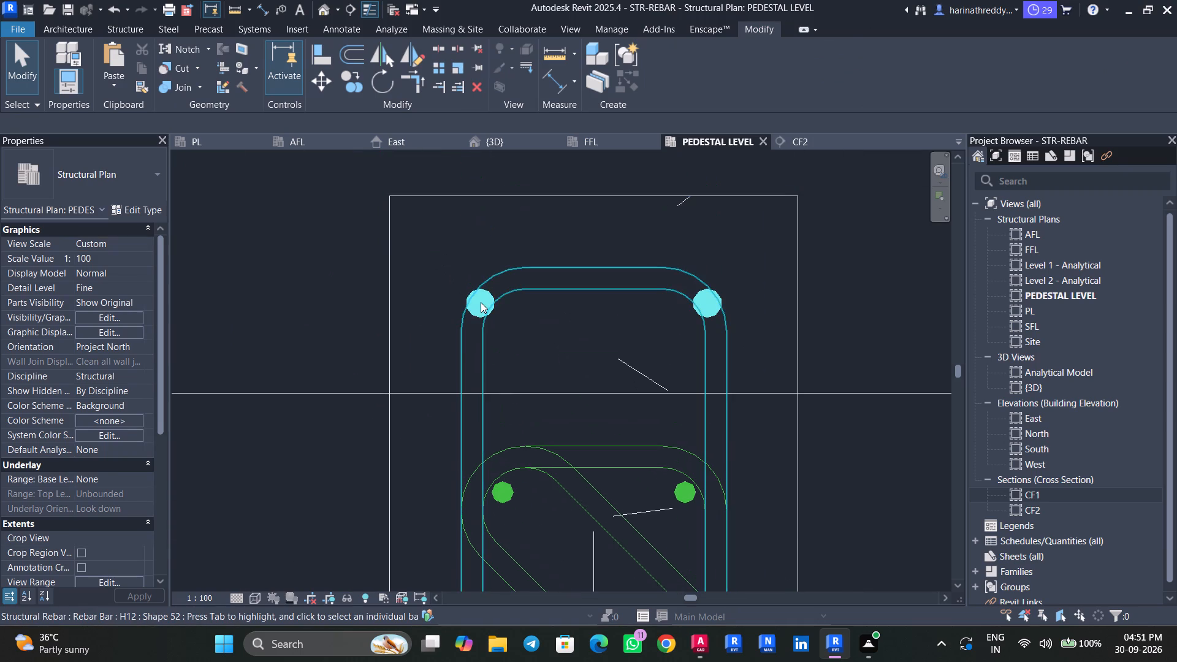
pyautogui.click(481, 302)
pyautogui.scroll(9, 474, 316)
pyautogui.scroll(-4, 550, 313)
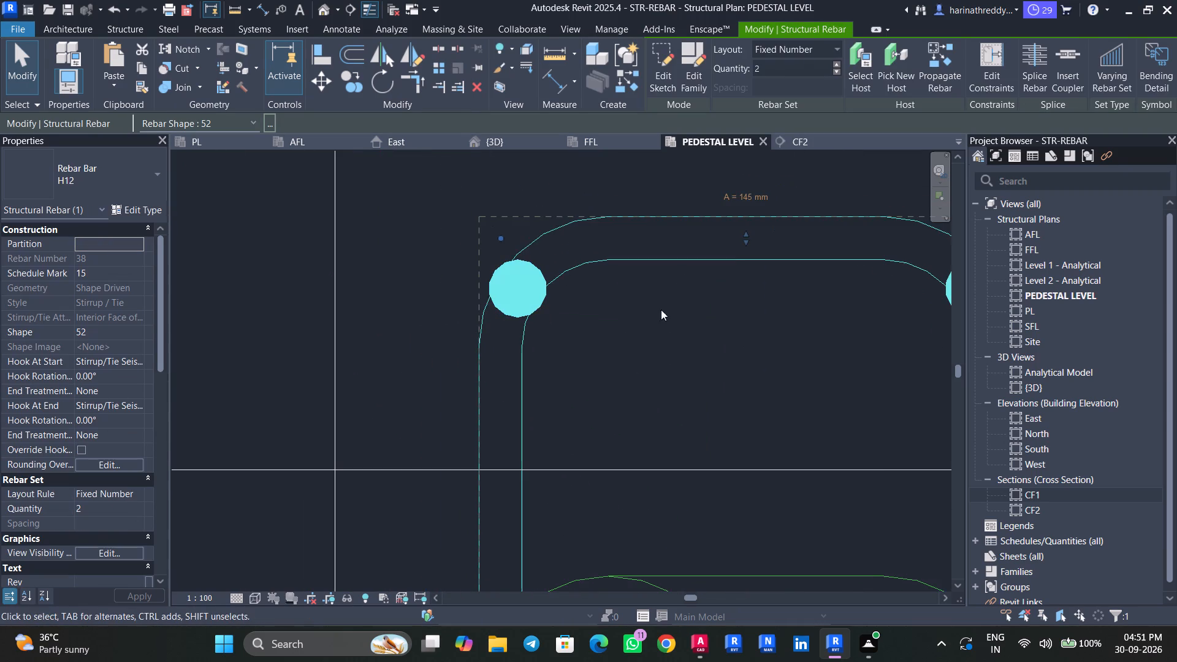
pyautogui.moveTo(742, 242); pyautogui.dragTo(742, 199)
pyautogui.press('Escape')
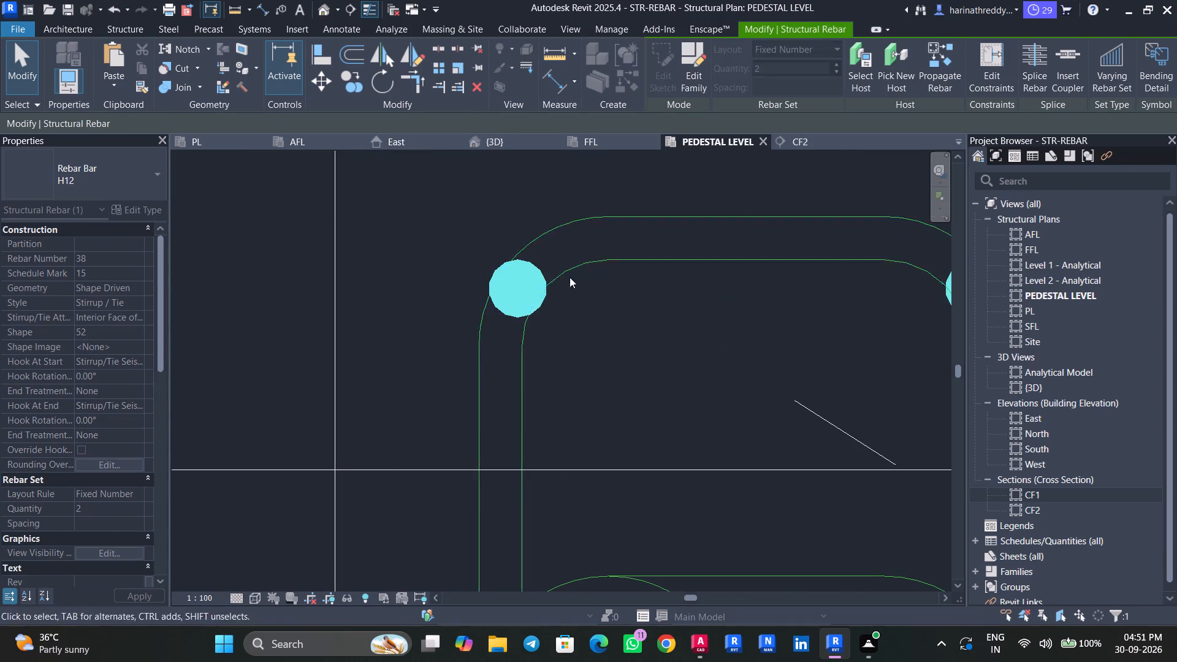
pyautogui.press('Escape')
# Nudge the north-west H16 bar south and east so it sits inside the outer tie's north-west bend.
pyautogui.press('Tab')
pyautogui.click(528, 295)
pyautogui.scroll(-4, 581, 314)
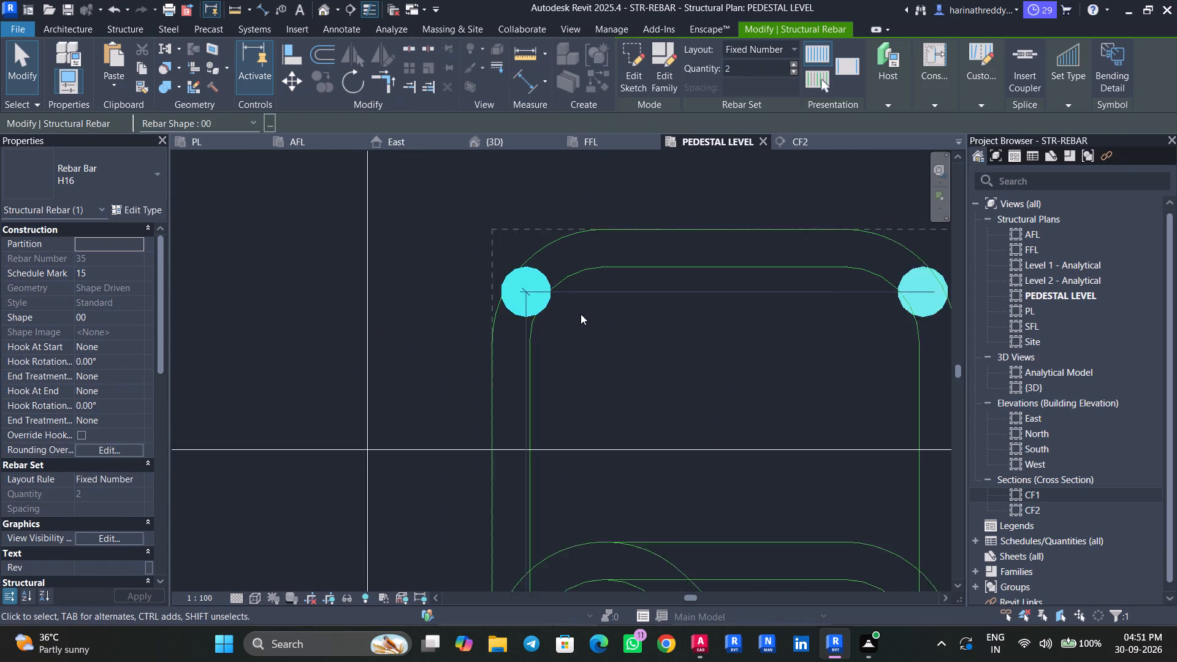
pyautogui.press('Down')
pyautogui.press('Down')
pyautogui.press('Down')
pyautogui.press('Down')
pyautogui.press('Down')
pyautogui.press('Down')
pyautogui.press('Down')
pyautogui.press('Down')
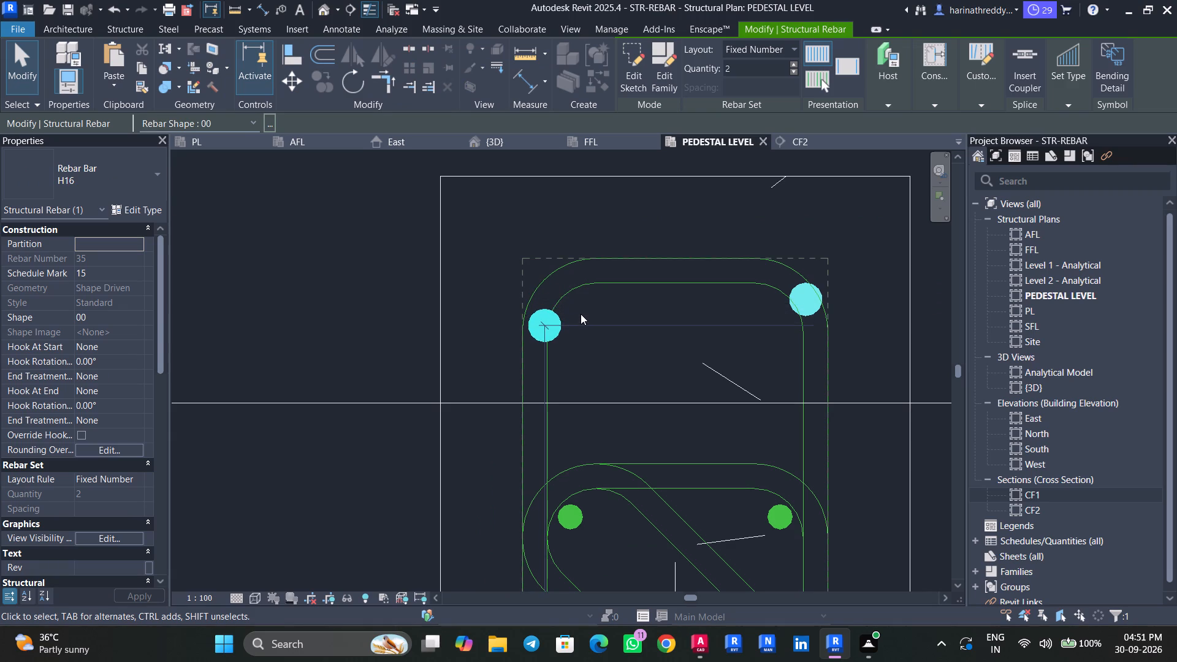
pyautogui.press('Right')
pyautogui.press('Right')
pyautogui.press('Right')
pyautogui.press('Right')
pyautogui.press('Right')
pyautogui.press('Right')
pyautogui.press('Right')
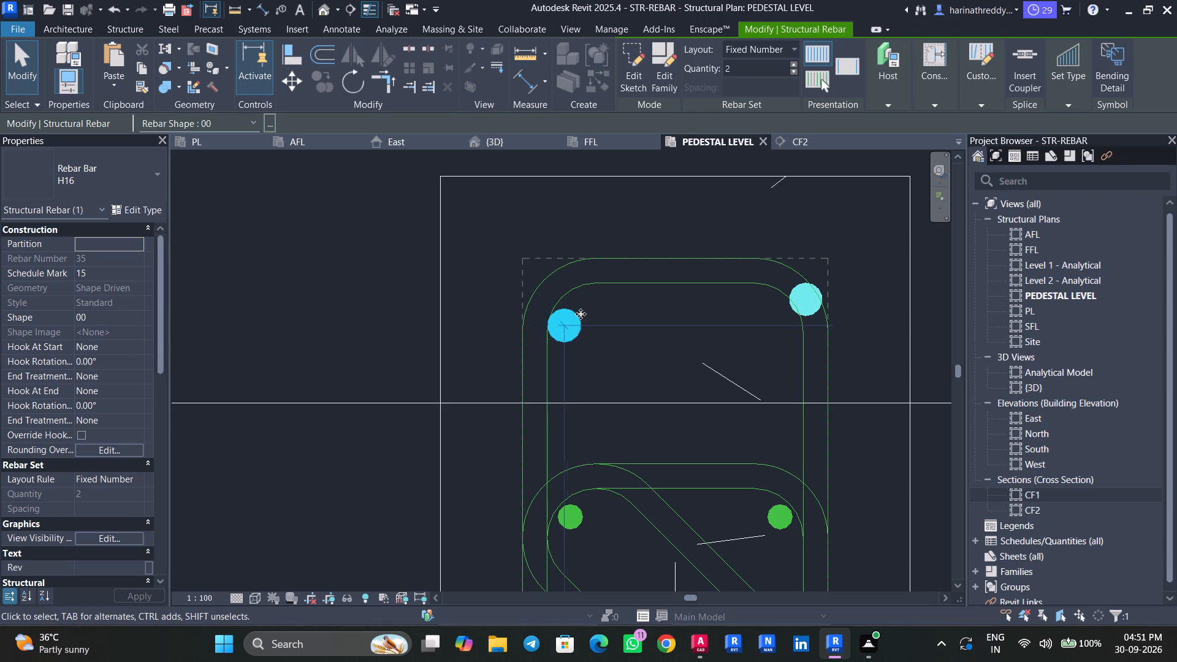
pyautogui.press('Up')
pyautogui.press('Up')
pyautogui.press('Escape')
pyautogui.press('Escape')
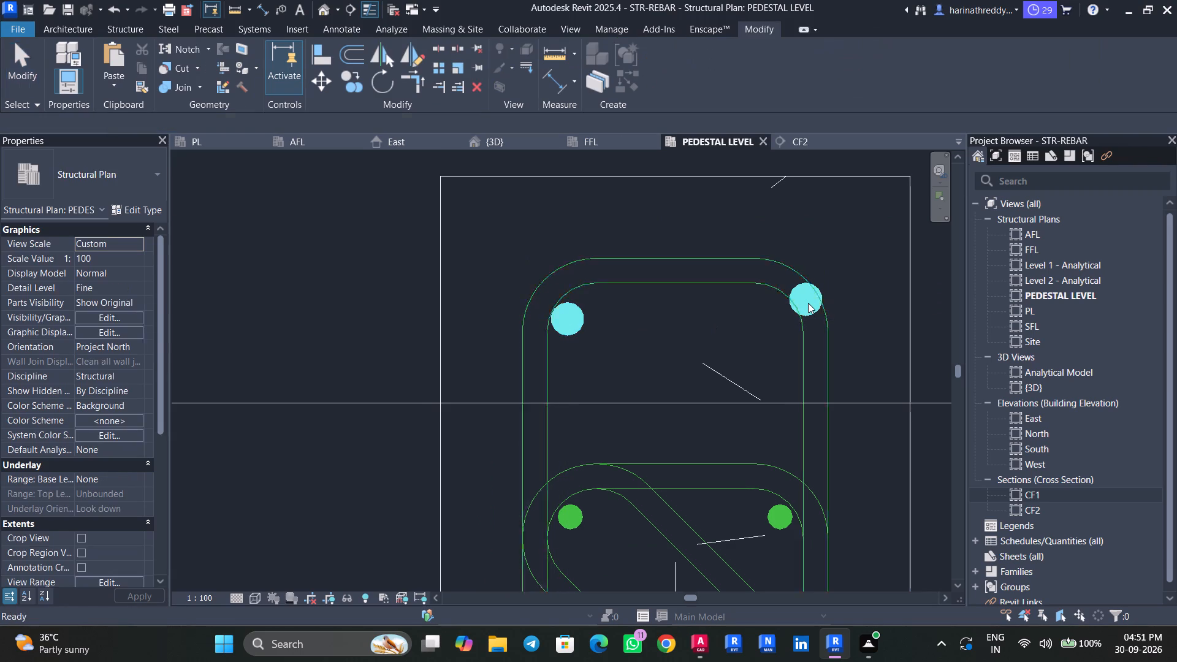
# Move the north-east H16 bar off the outer tie's line to the inside, south-west of its current position.
pyautogui.click(808, 303)
pyautogui.press('Escape')
pyautogui.press('Escape')
pyautogui.press('Tab')
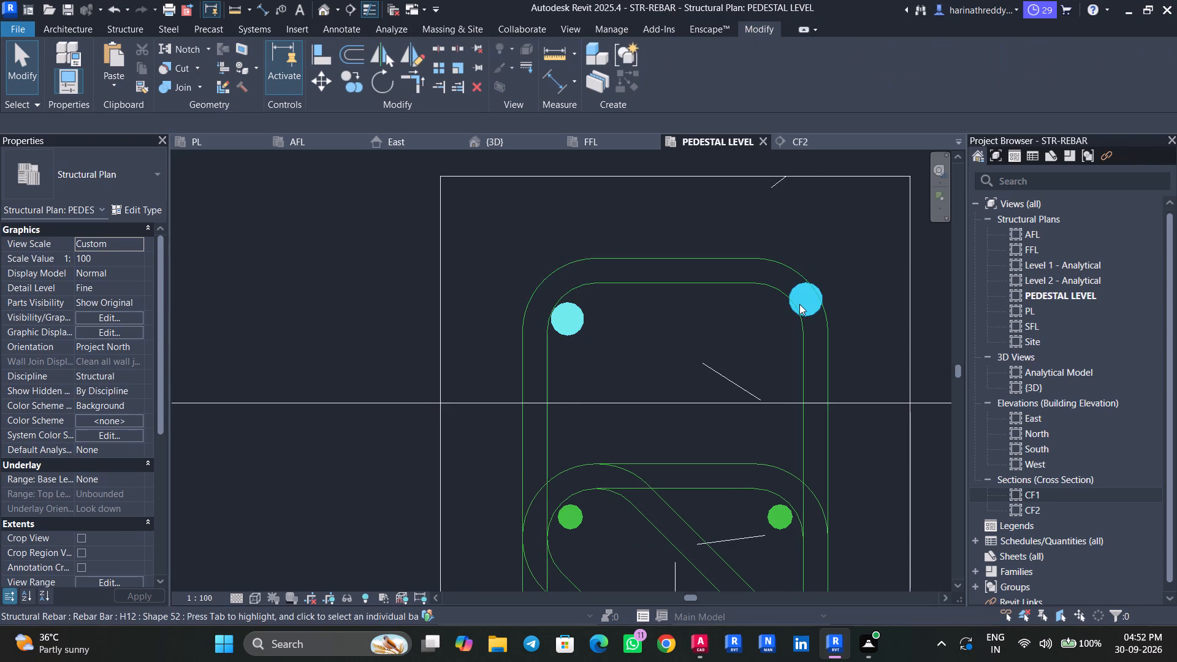
pyautogui.click(799, 304)
pyautogui.moveTo(807, 299); pyautogui.dragTo(809, 304)
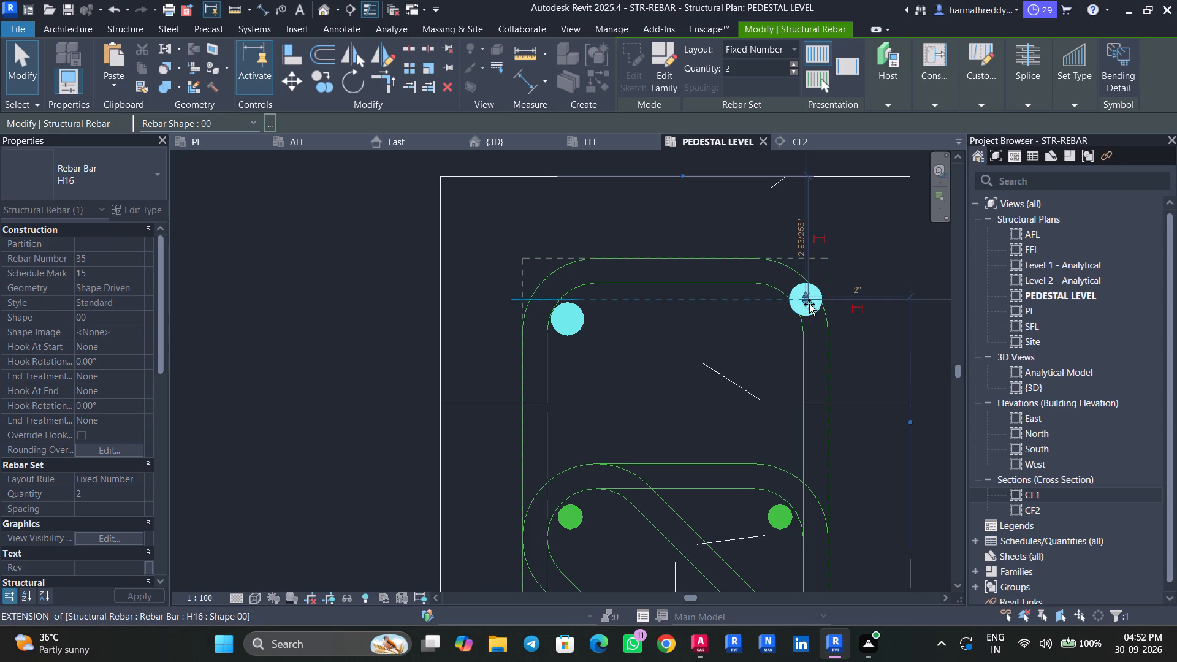
pyautogui.moveTo(809, 304); pyautogui.dragTo(772, 316)
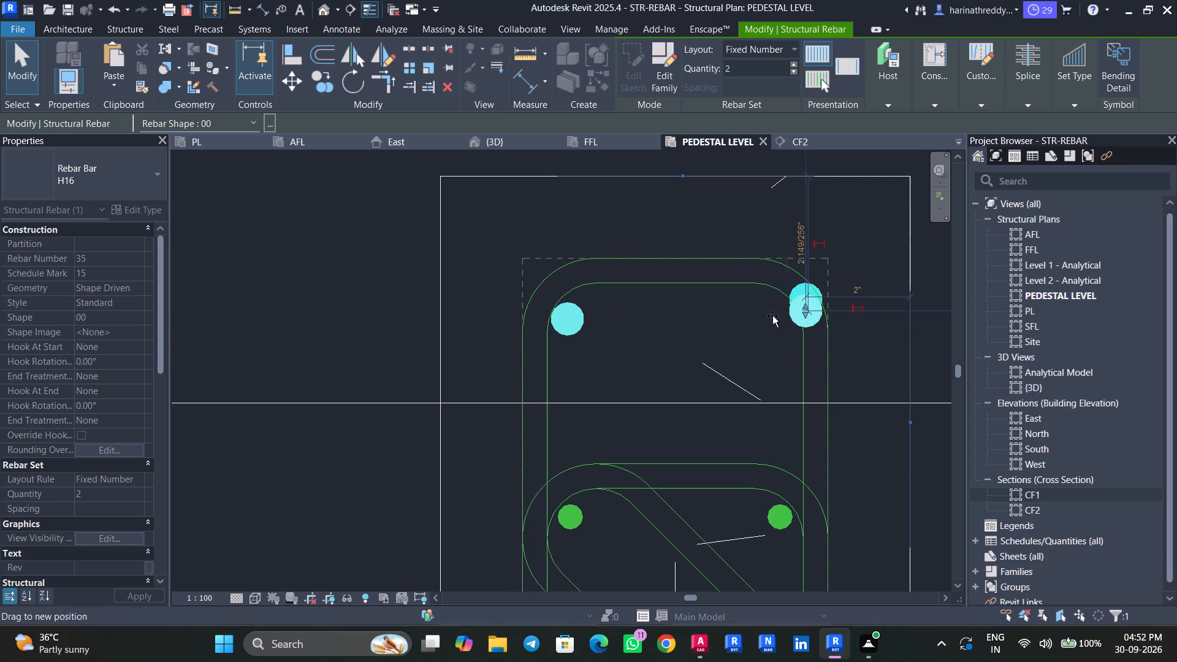
pyautogui.moveTo(772, 316); pyautogui.dragTo(764, 319)
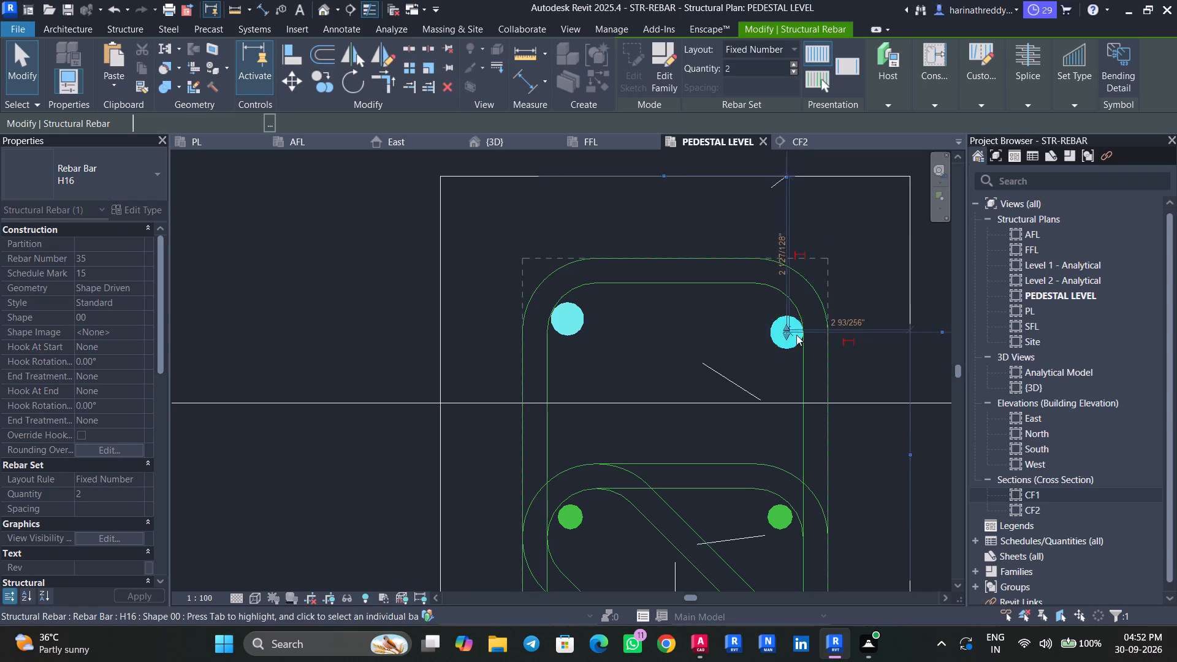
pyautogui.scroll(5, 797, 335)
pyautogui.press('Up')
pyautogui.press('Up')
pyautogui.press('Up')
pyautogui.press('Up')
pyautogui.press('Up')
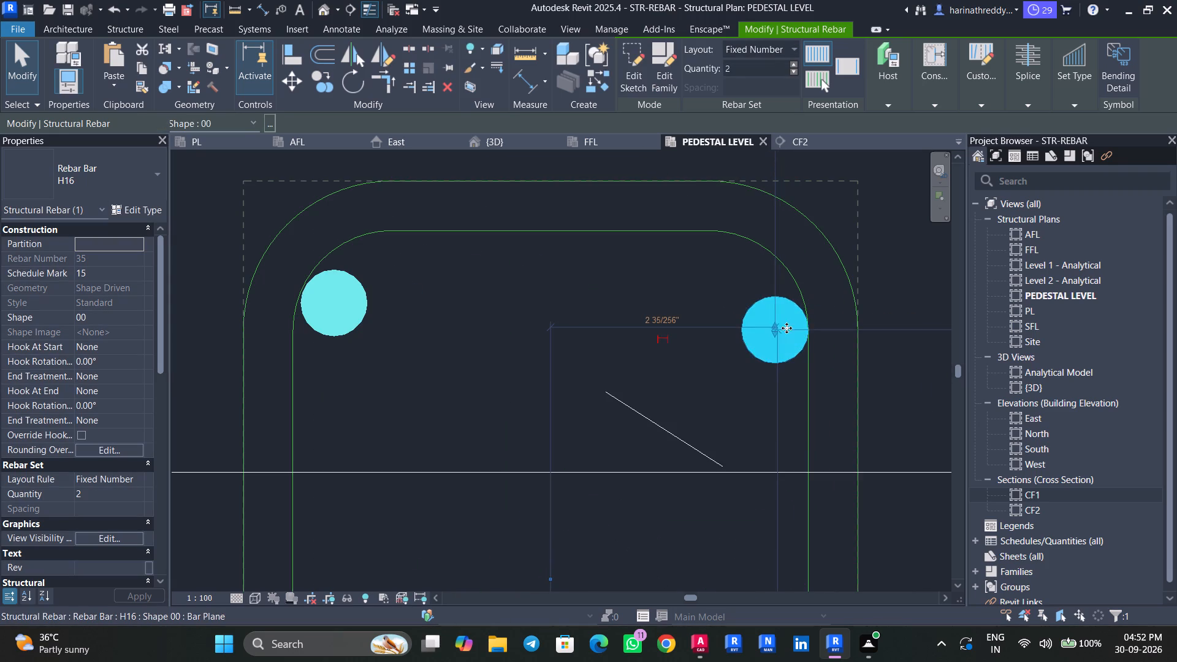
pyautogui.moveTo(777, 326); pyautogui.dragTo(774, 302)
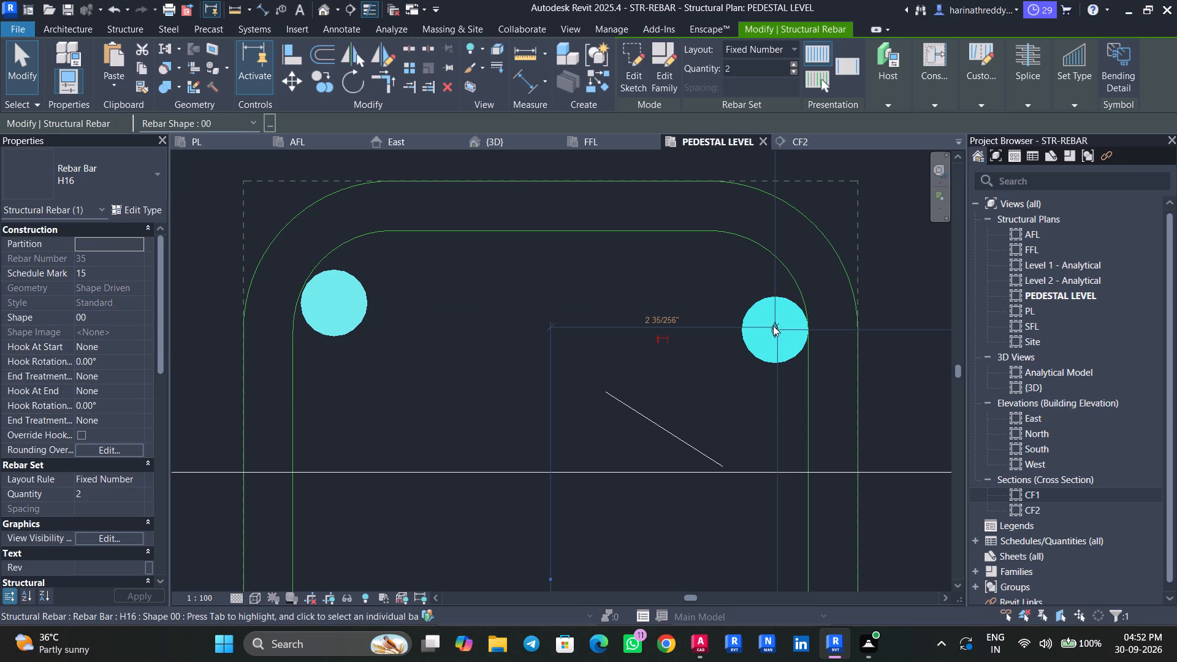
pyautogui.moveTo(771, 325); pyautogui.dragTo(771, 302)
pyautogui.press('Escape')
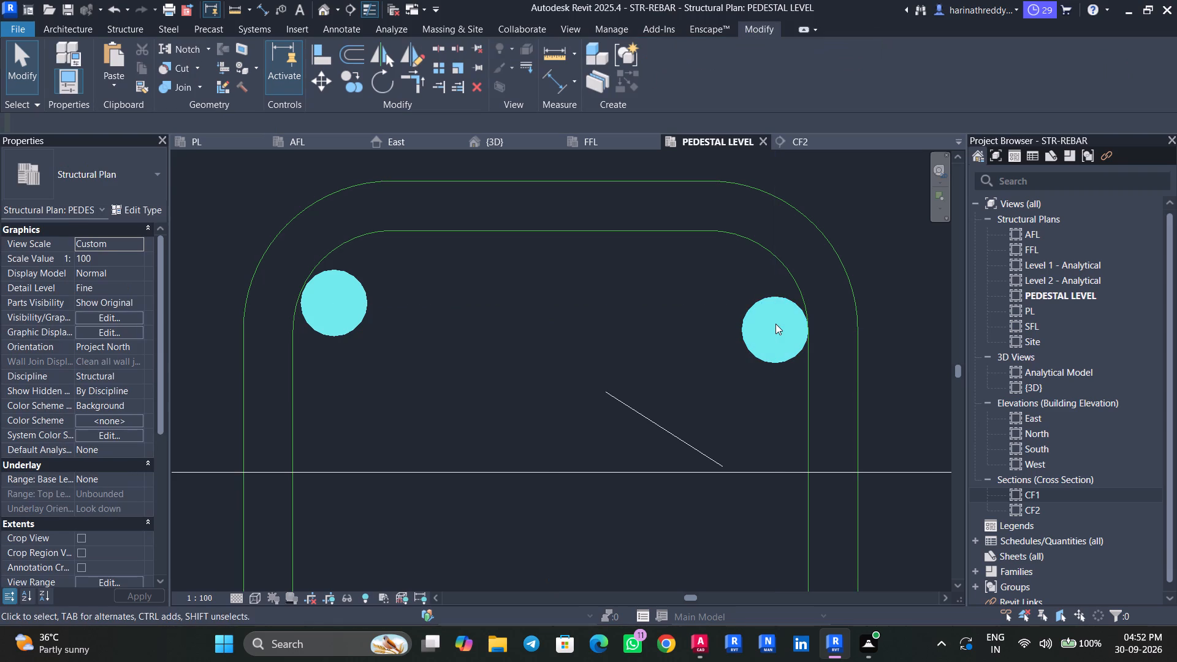
# Move the north-east H16 bar farther north and west within the outer tie's corner, close to the north-west bar's level.
pyautogui.click(775, 324)
pyautogui.scroll(1, 774, 325)
pyautogui.moveTo(775, 325); pyautogui.dragTo(779, 308)
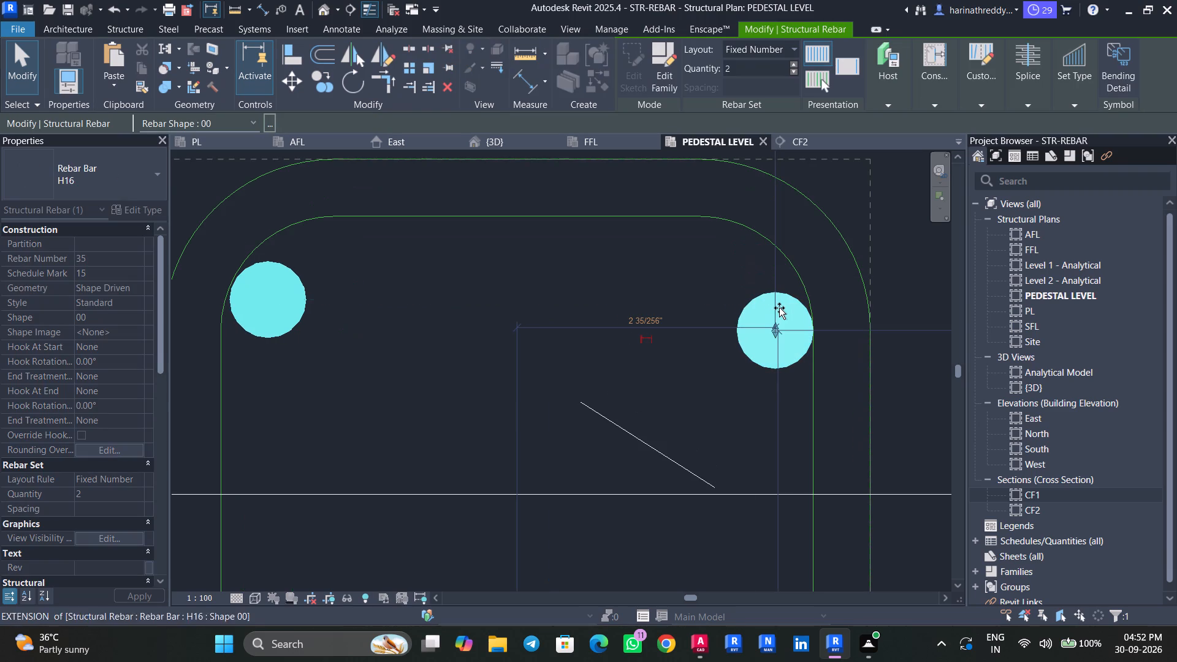
pyautogui.moveTo(779, 308); pyautogui.dragTo(787, 290)
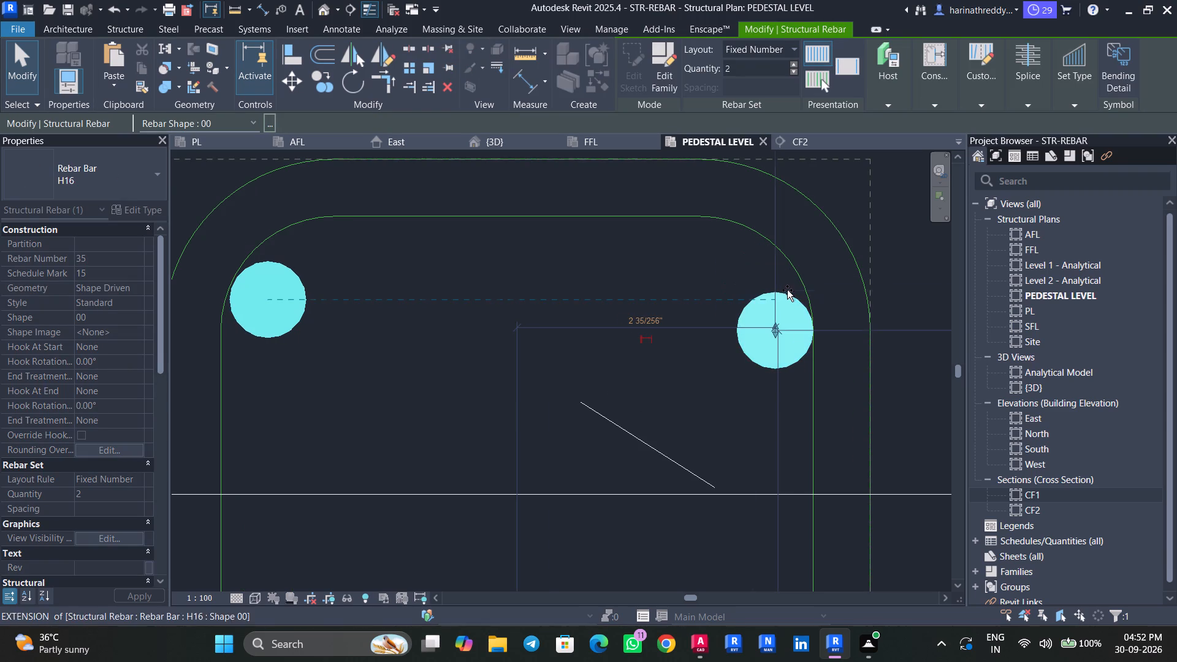
pyautogui.moveTo(787, 290); pyautogui.dragTo(798, 291)
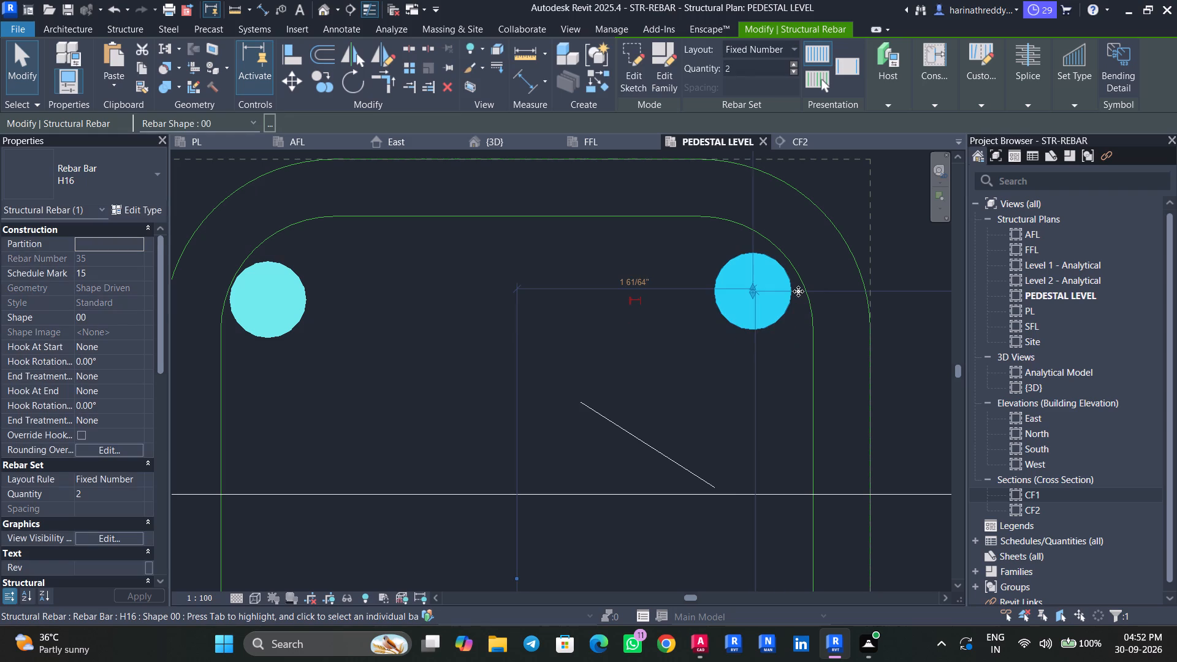
pyautogui.press('Down')
pyautogui.press('Down')
pyautogui.press('Down')
pyautogui.press('Down')
pyautogui.press('Down')
pyautogui.press('Right')
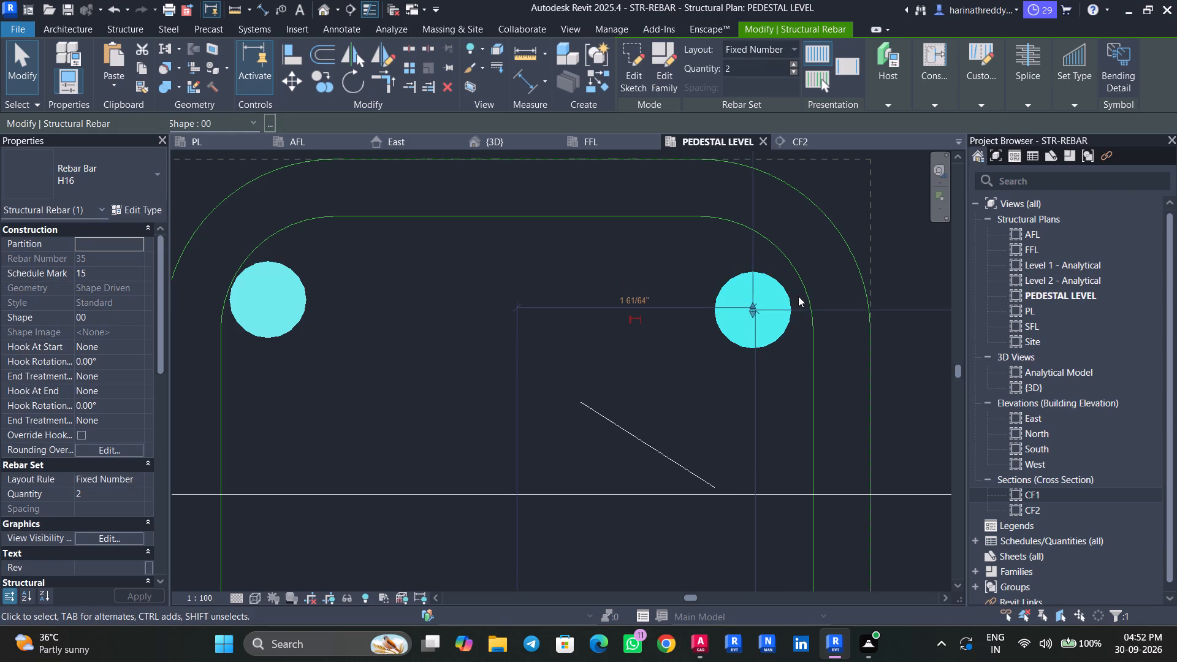
pyautogui.press('Right')
pyautogui.press('Right')
pyautogui.press('Right')
pyautogui.press('Right')
pyautogui.press('Escape')
pyautogui.press('Escape')
pyautogui.press('Escape')
# Align the north-east H16 bar to the horizontal centreline of the north-west H16 bar.
pyautogui.write('AL')
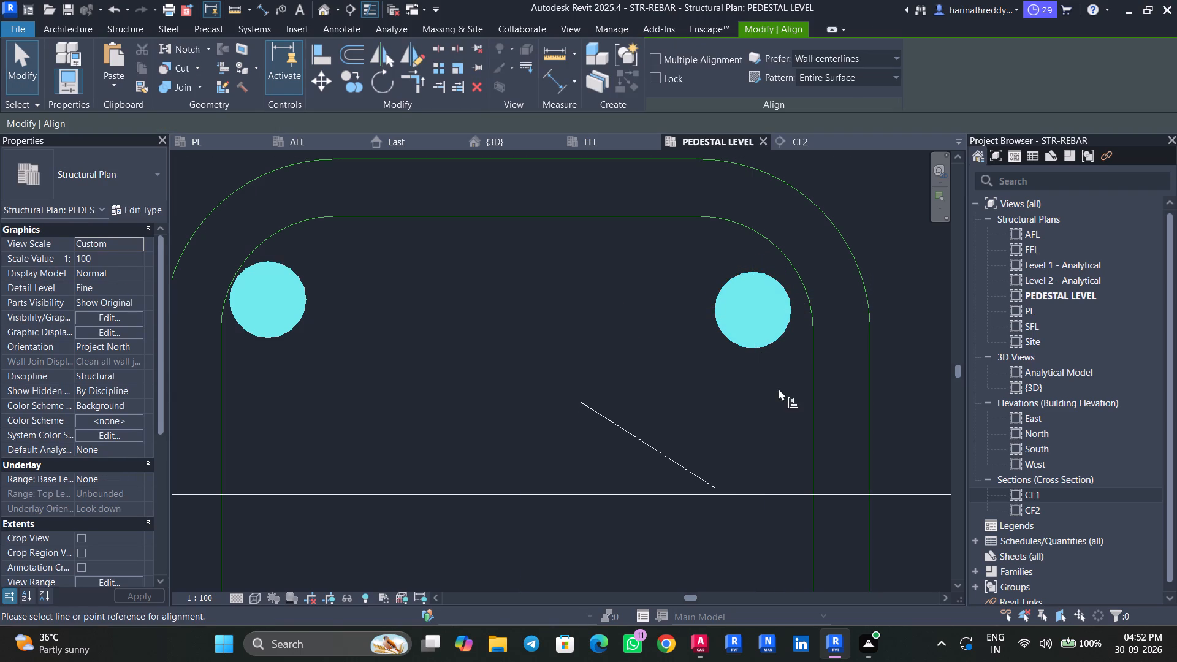
pyautogui.click(260, 300)
pyautogui.click(762, 309)
pyautogui.press('Escape')
pyautogui.press('Escape')
pyautogui.press('Escape')
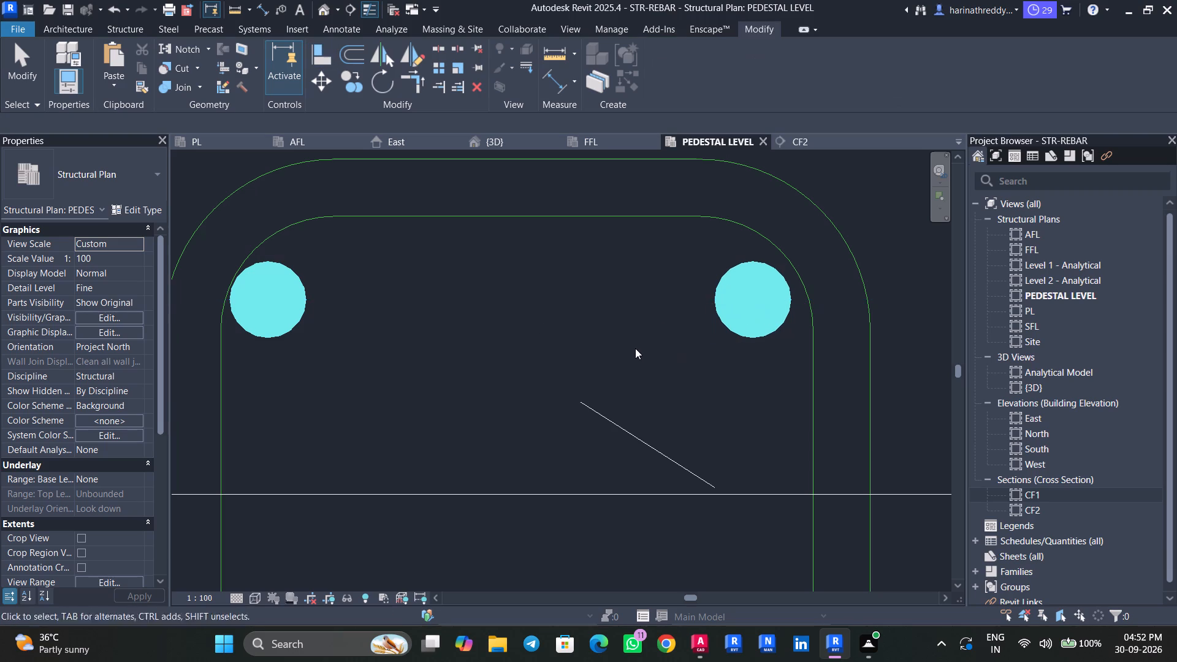
pyautogui.press('Escape')
# Move the south-west H16 bar north and east so it lies inside the outer tie's south-west corner.
pyautogui.scroll(-16, 635, 348)
pyautogui.moveTo(635, 349); pyautogui.dragTo(625, 267, button='middle')
pyautogui.scroll(13, 602, 393)
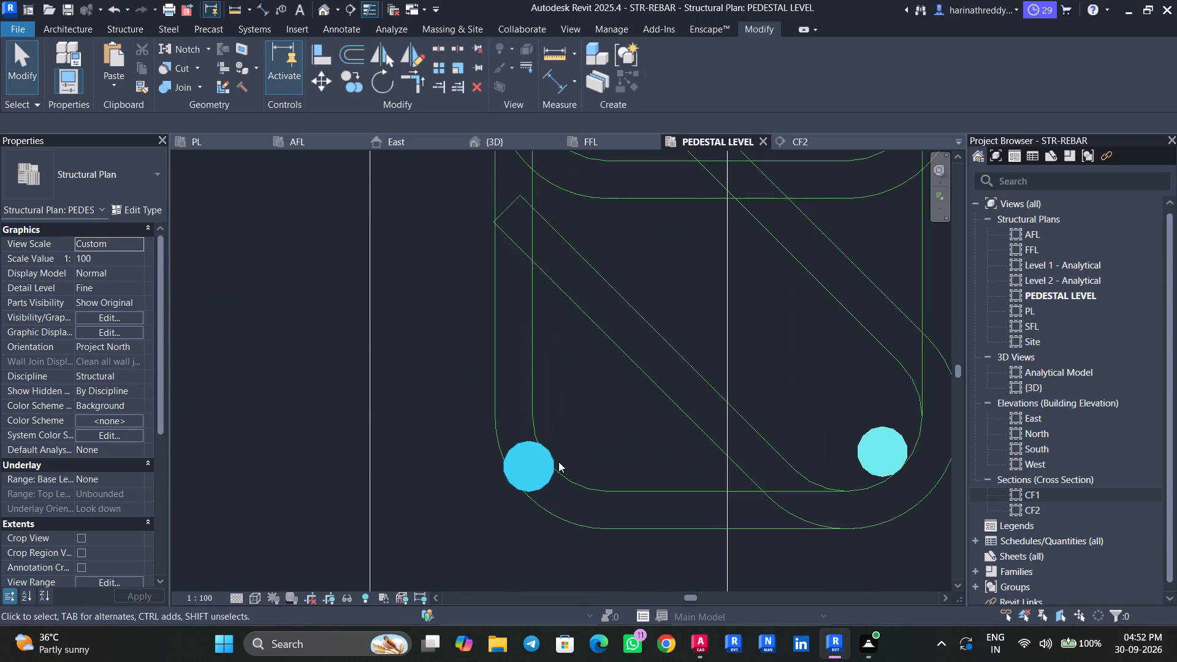
pyautogui.click(552, 460)
pyautogui.press('Escape')
pyautogui.press('Escape')
pyautogui.click(536, 506)
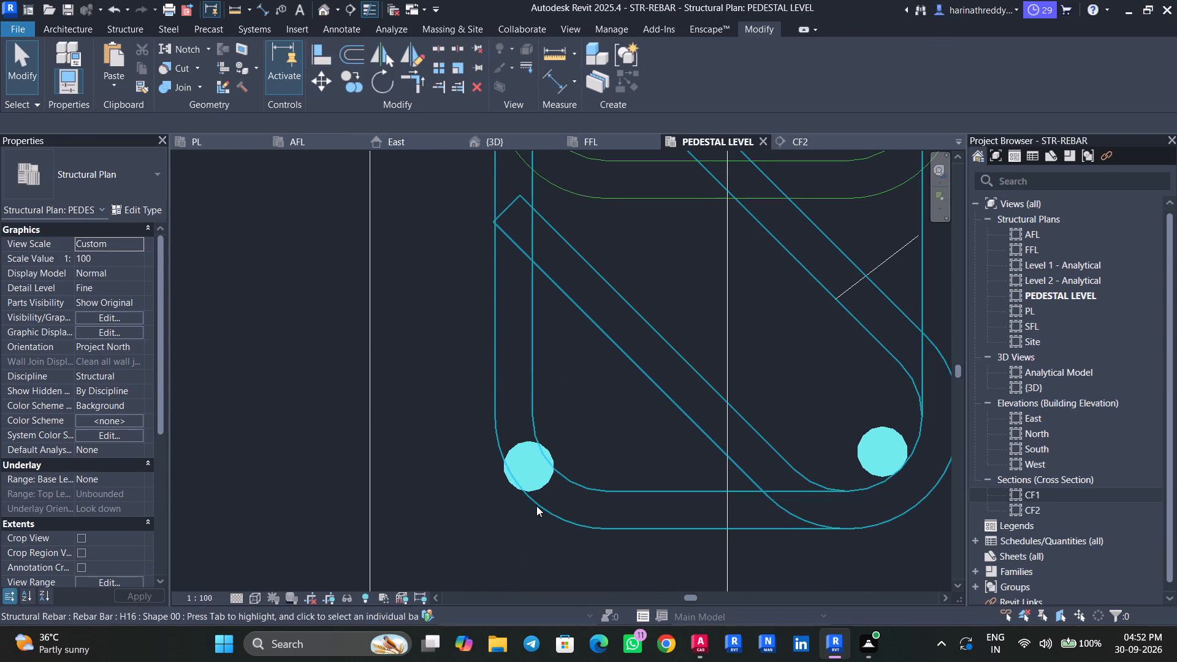
pyautogui.press('Escape')
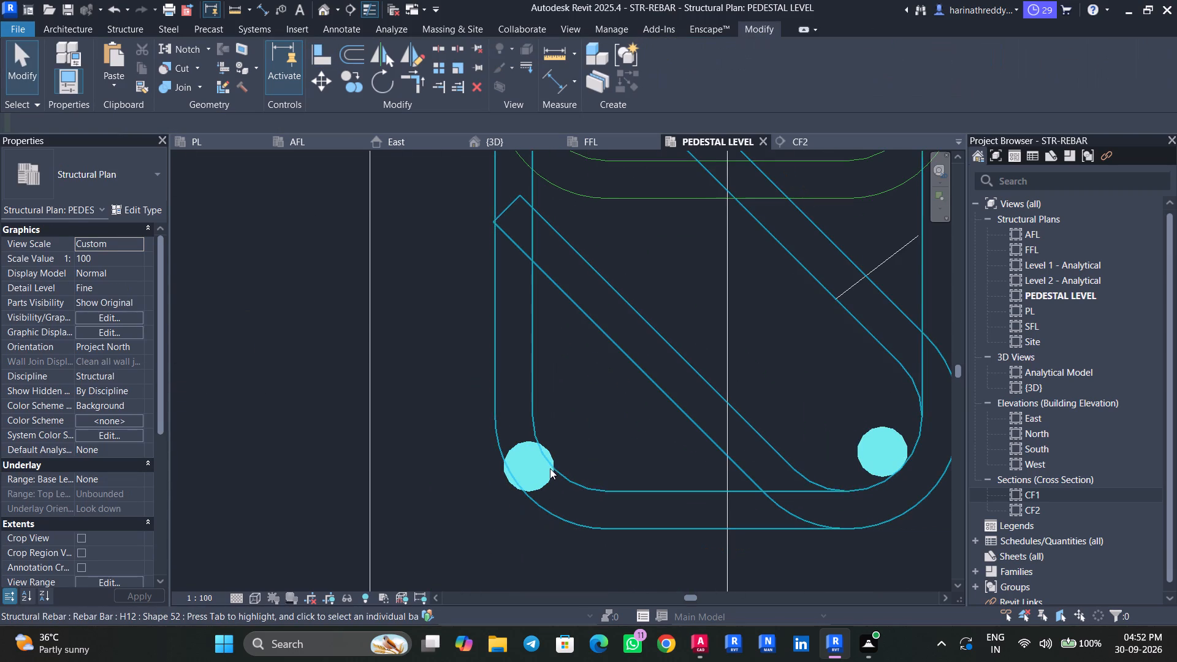
pyautogui.press('Tab')
pyautogui.click(547, 468)
pyautogui.moveTo(528, 462); pyautogui.dragTo(528, 436)
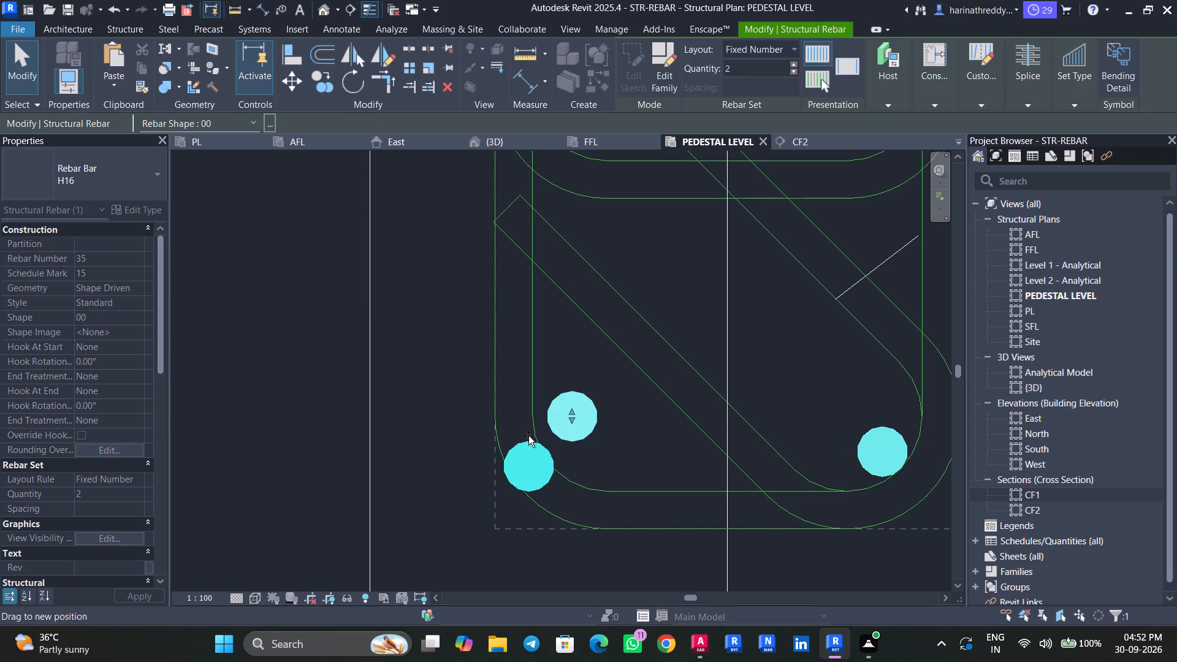
pyautogui.moveTo(528, 436); pyautogui.dragTo(527, 438)
pyautogui.press('Escape')
pyautogui.press('Escape')
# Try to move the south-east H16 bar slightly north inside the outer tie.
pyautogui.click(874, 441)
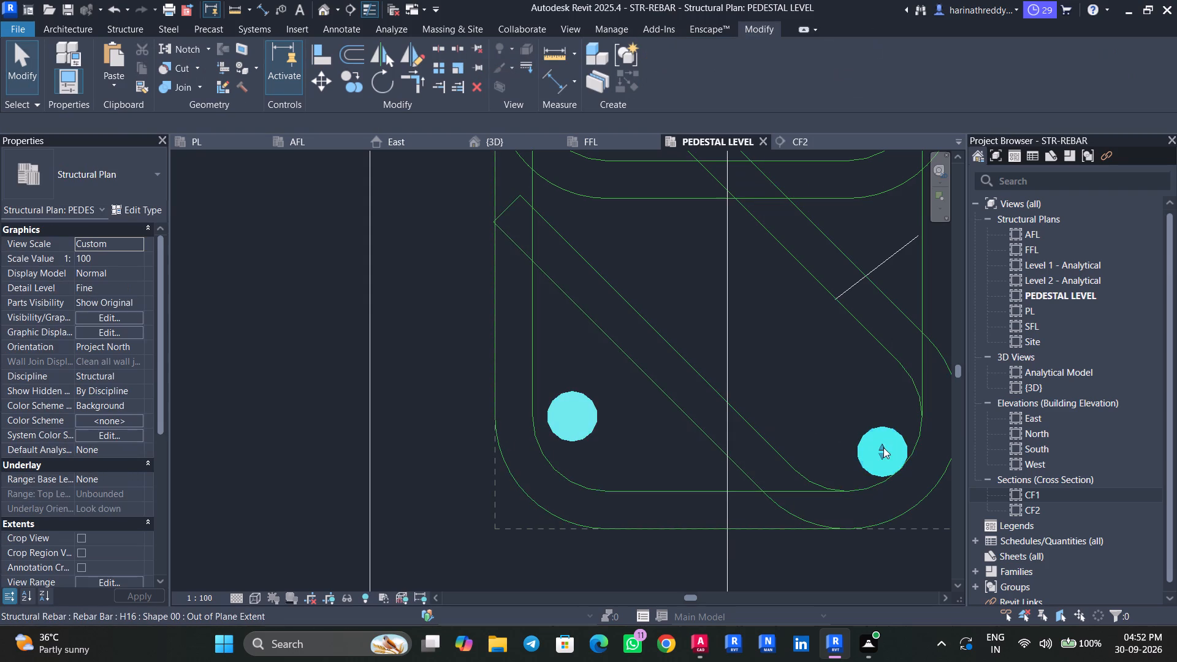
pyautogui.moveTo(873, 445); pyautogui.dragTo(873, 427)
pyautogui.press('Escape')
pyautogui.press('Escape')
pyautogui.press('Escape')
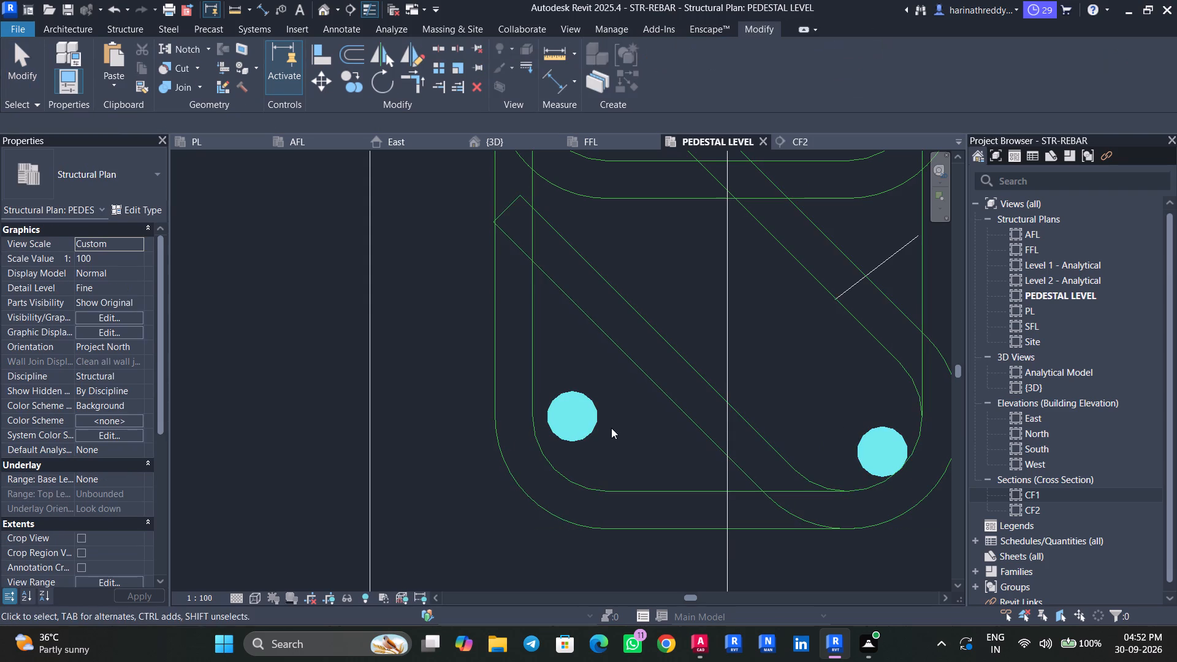
# Align the south-west H16 bar to the horizontal centreline of the south-east H16 bar in column C2.
pyautogui.write('AL')
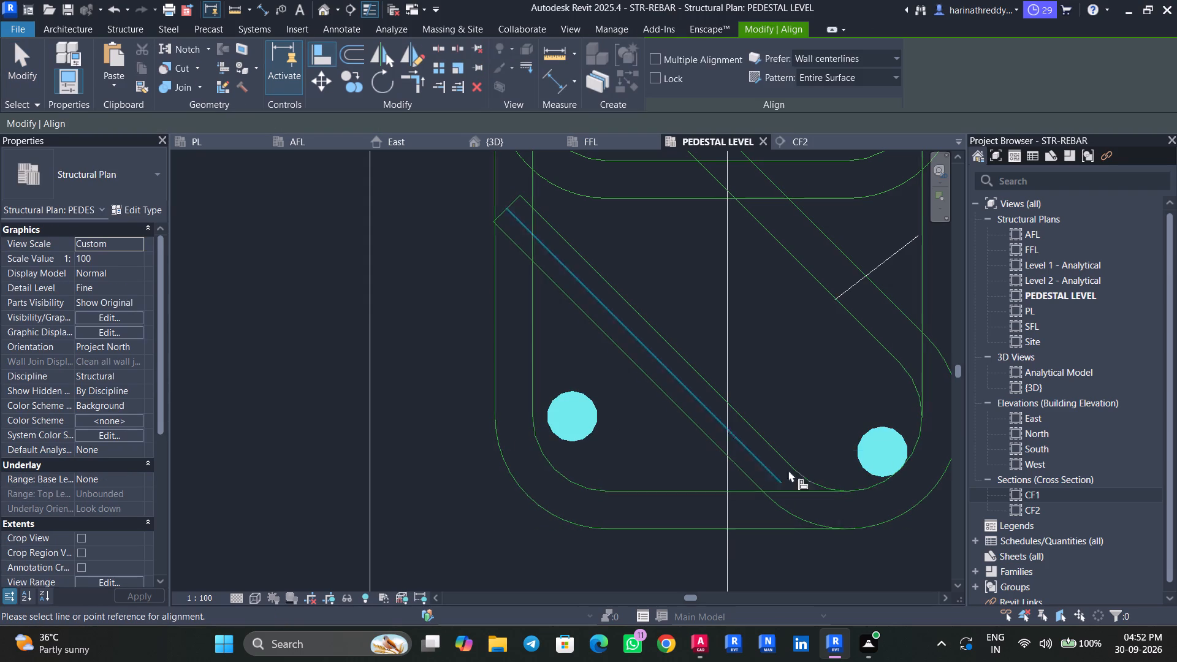
pyautogui.click(872, 452)
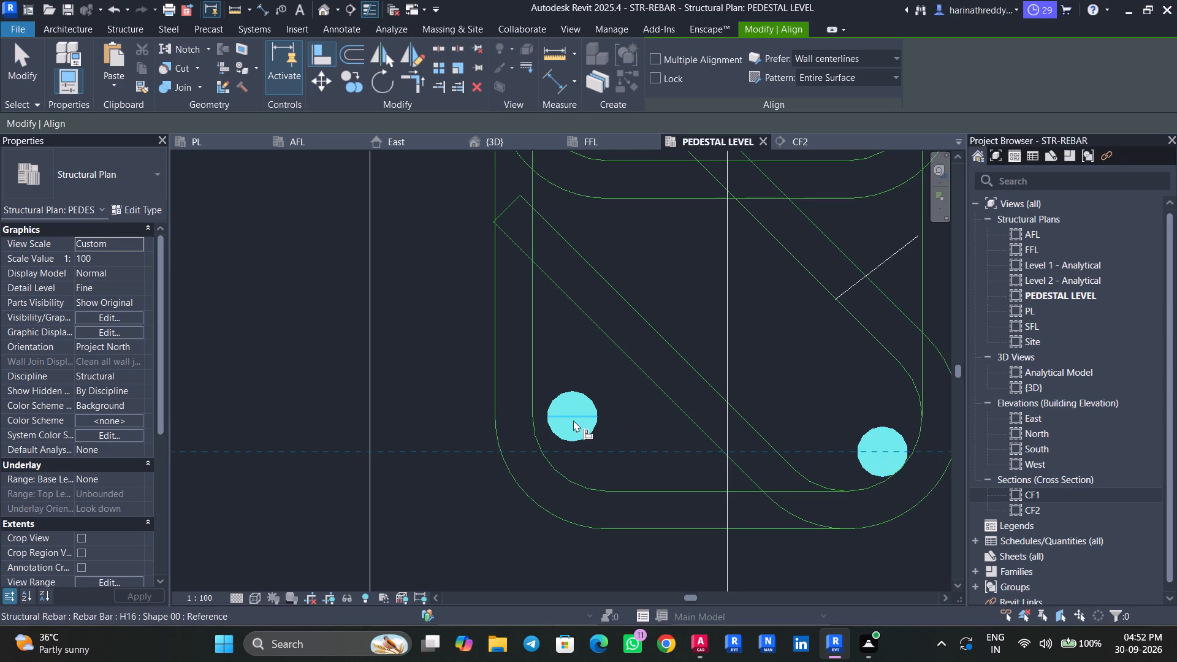
pyautogui.click(573, 419)
pyautogui.press('Escape')
pyautogui.press('Escape')
pyautogui.press('Escape')
pyautogui.press('Escape')
pyautogui.scroll(-11, 593, 389)
pyautogui.scroll(1, 593, 390)
pyautogui.scroll(-1, 593, 390)
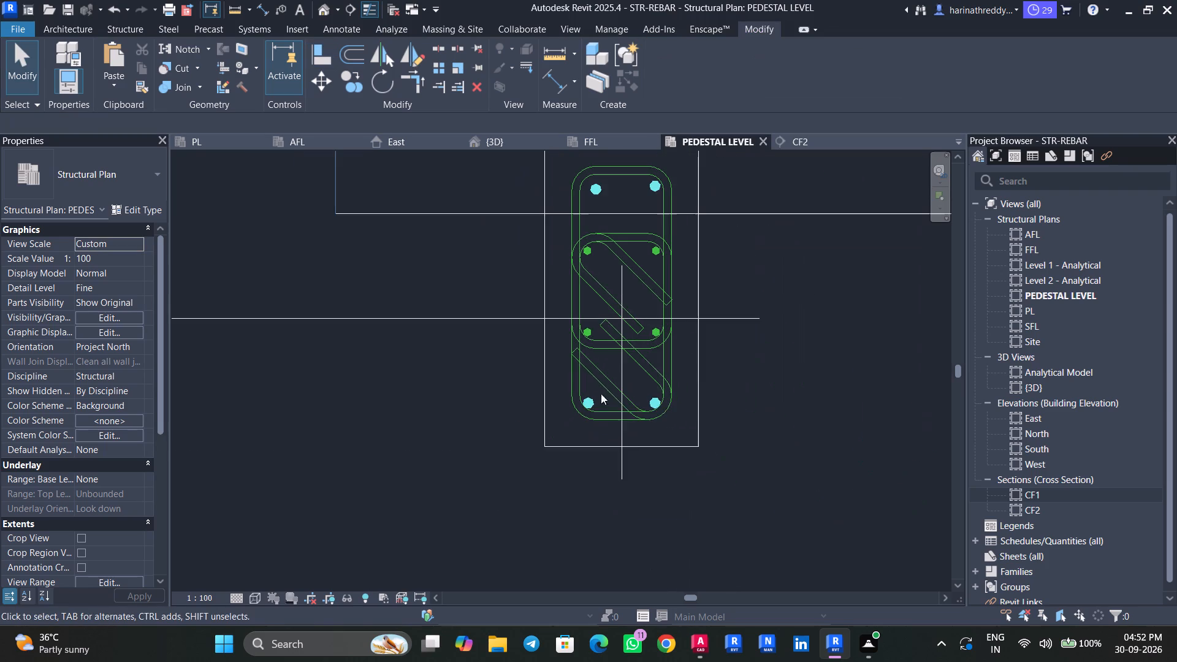
pyautogui.press('Escape')
pyautogui.press('Escape')
pyautogui.press('Escape')
pyautogui.scroll(-4, 774, 359)
pyautogui.moveTo(773, 356); pyautogui.dragTo(704, 461, button='middle')
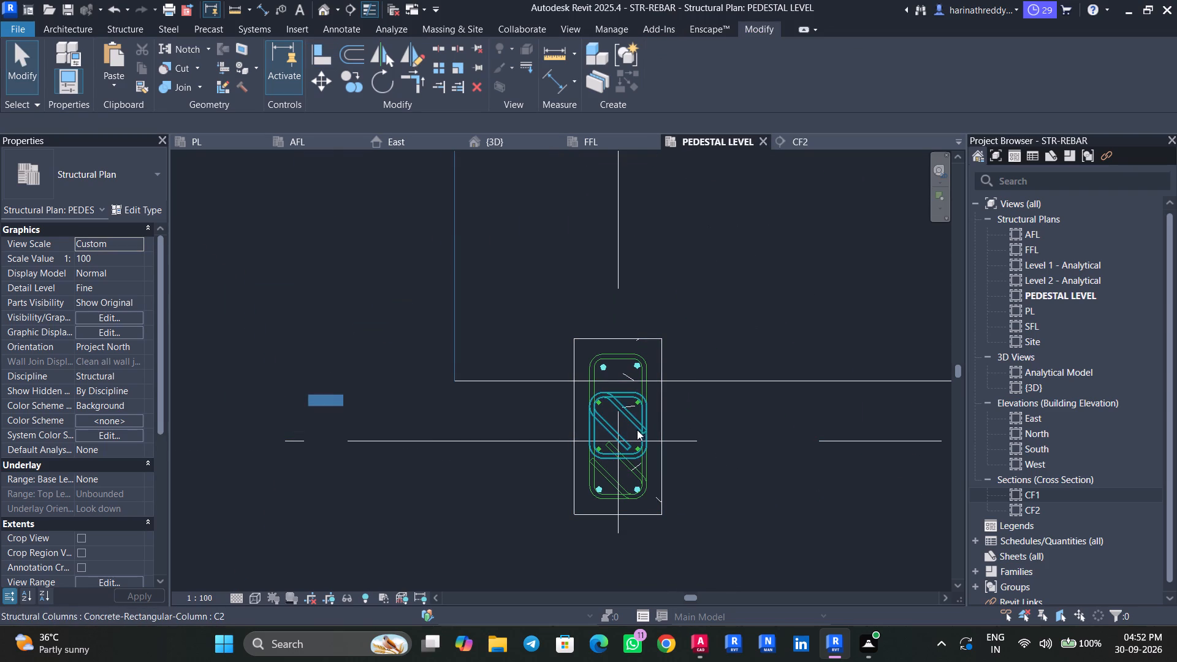
# Select all H12 rebar matching the inner tie and show it unobscured in the {3D} view.
pyautogui.click(638, 430)
pyautogui.press('s')
pyautogui.press('a')
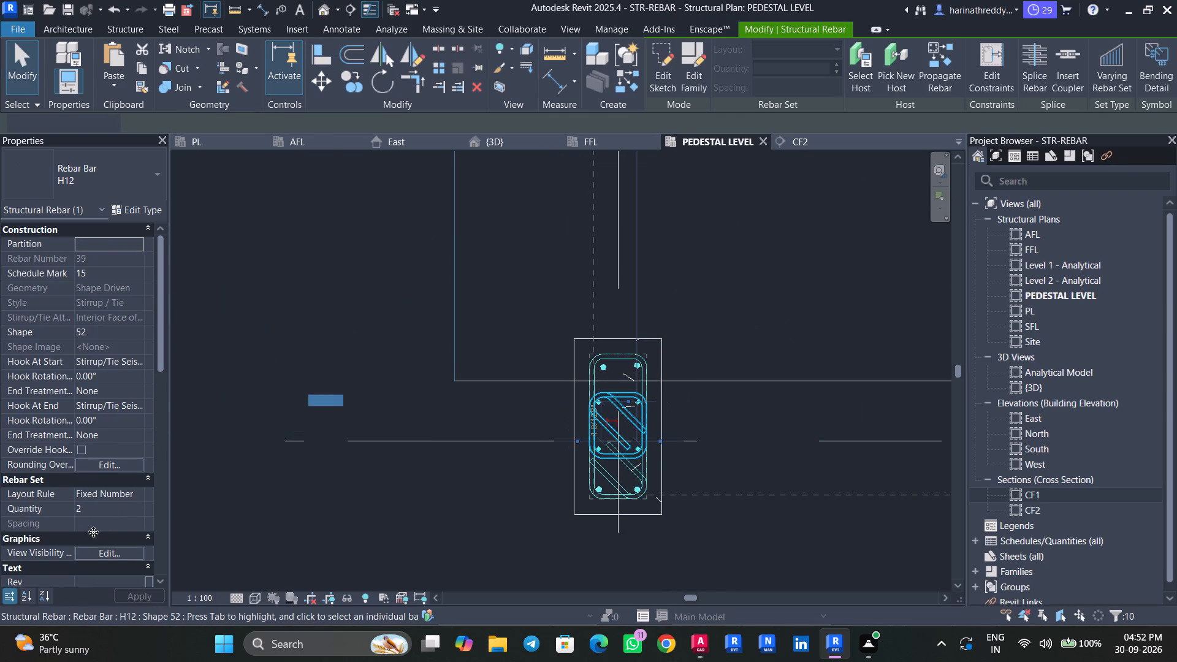
pyautogui.click(112, 539)
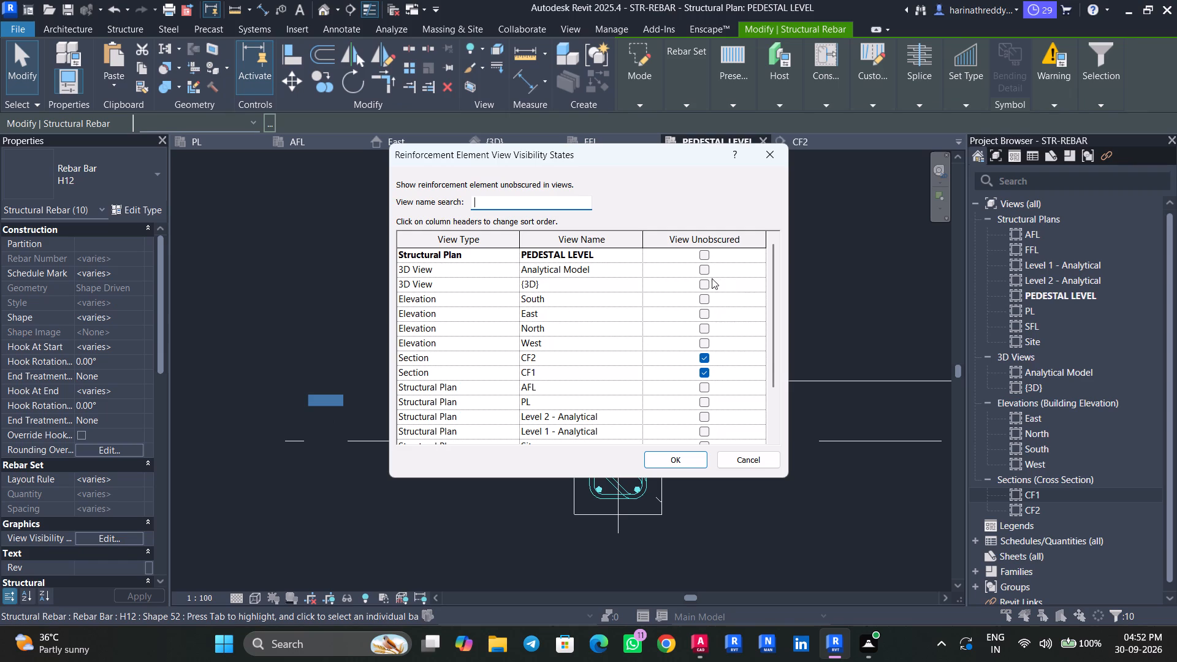
pyautogui.click(708, 283)
pyautogui.click(663, 462)
pyautogui.press('Escape')
pyautogui.press('Escape')
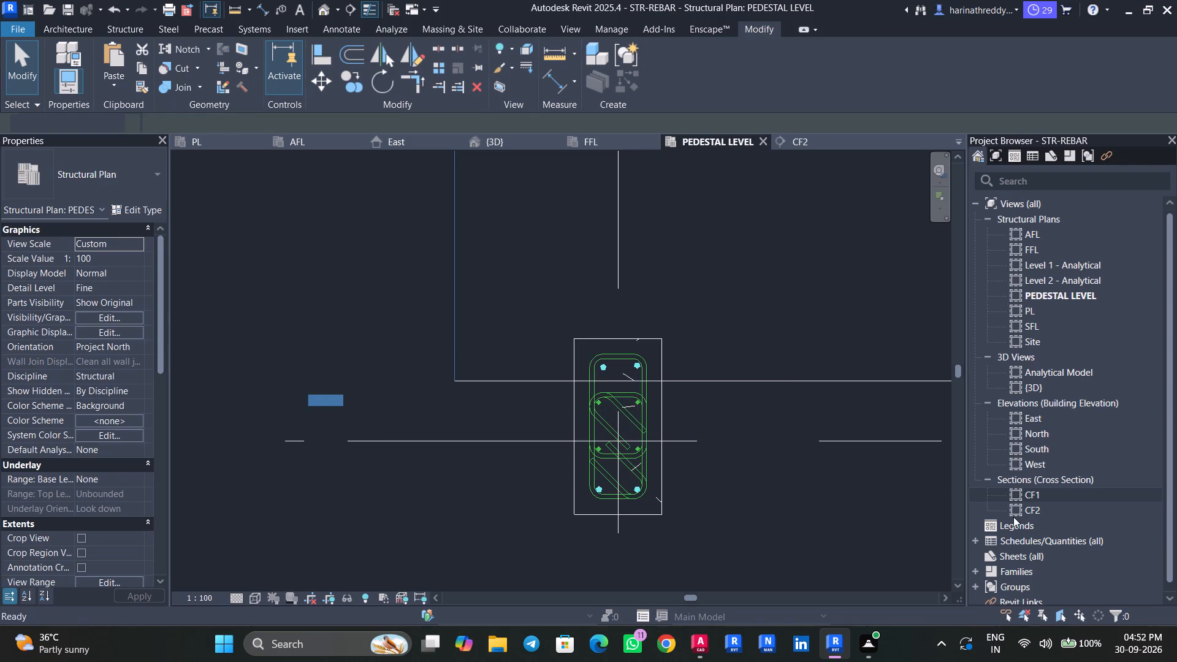
pyautogui.press('Escape')
# Open section CF1 and examine the tie and vertical bars near the top of column C2.
pyautogui.doubleClick(1035, 500)
pyautogui.moveTo(689, 381); pyautogui.dragTo(705, 443, button='middle')
pyautogui.scroll(10, 589, 251)
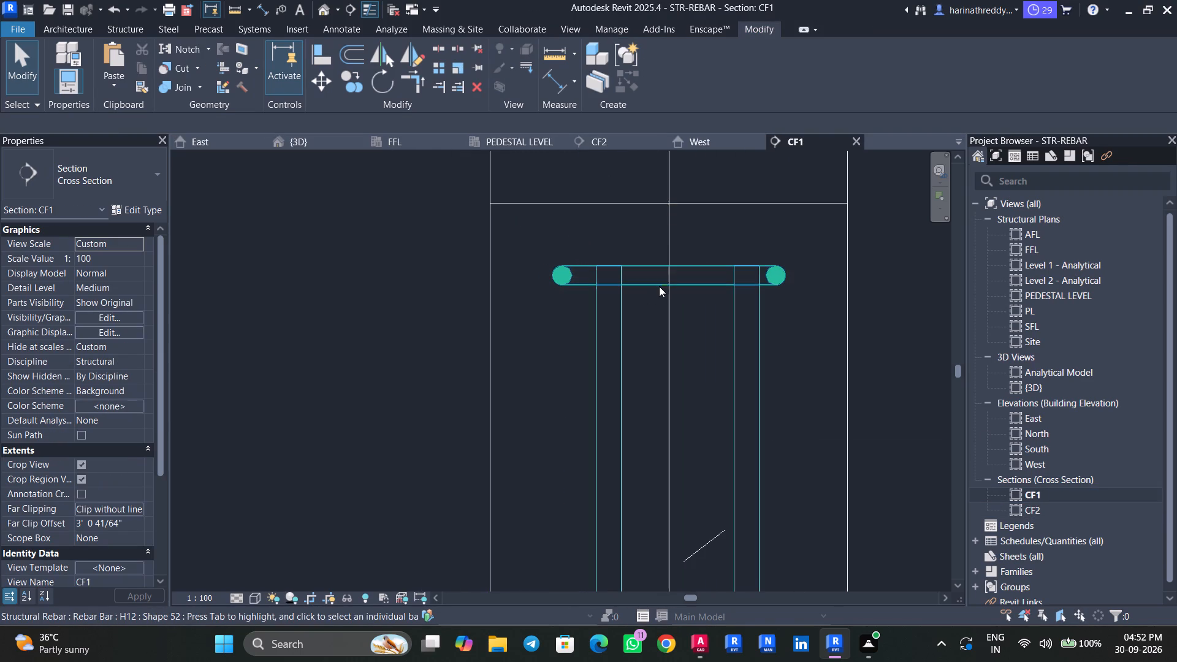
pyautogui.click(662, 283)
pyautogui.press('Escape')
pyautogui.press('Escape')
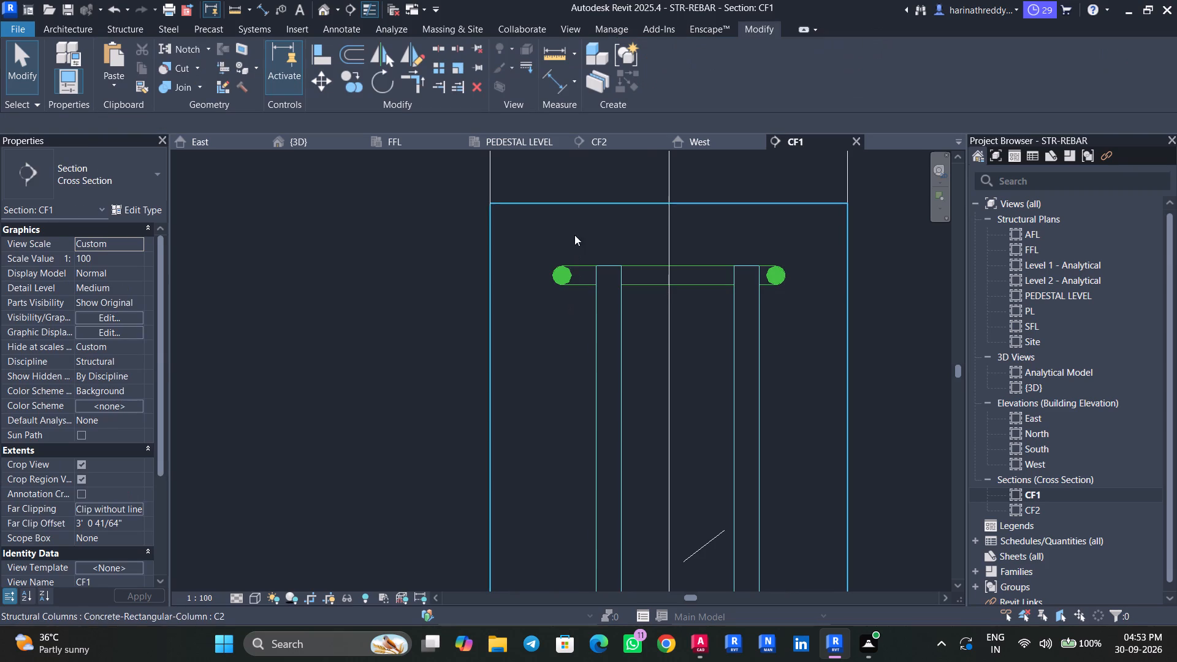
pyautogui.press('Escape')
pyautogui.press('Escape')
pyautogui.press('Escape')
pyautogui.press('Escape')
pyautogui.press('Escape')
pyautogui.press('Escape')
pyautogui.press('Escape')
pyautogui.press('Escape')
pyautogui.press('Escape')
pyautogui.press('Escape')
pyautogui.press('Escape')
pyautogui.press('Escape')
pyautogui.press('Escape')
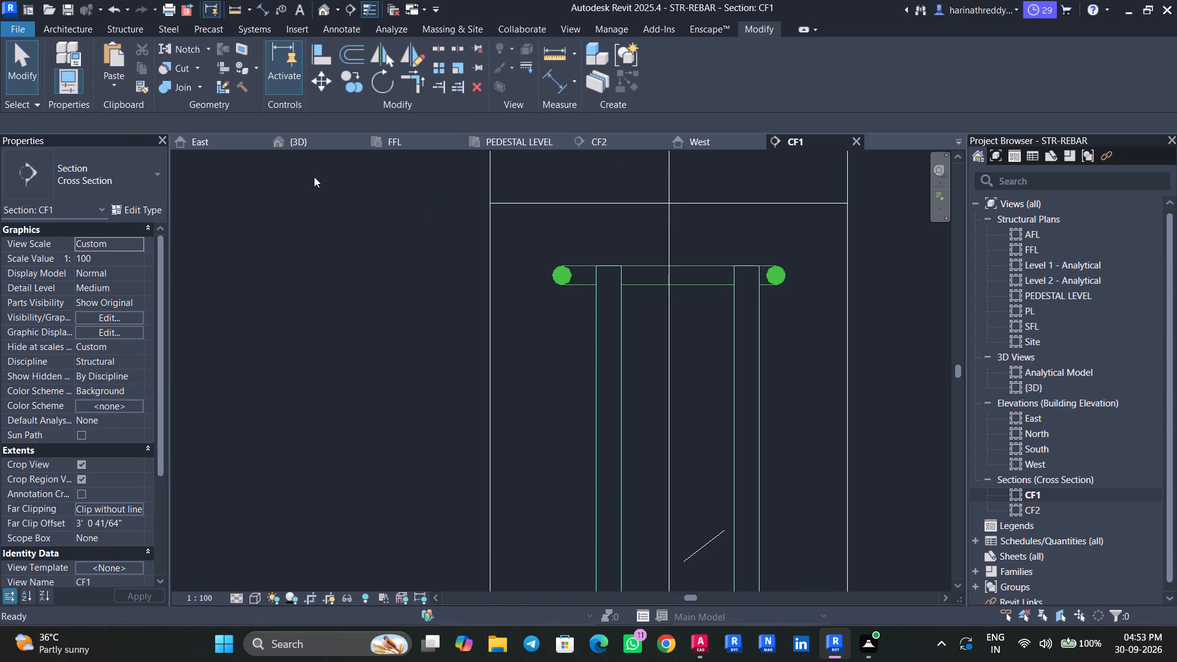
pyautogui.press('Escape')
pyautogui.press('Escape')
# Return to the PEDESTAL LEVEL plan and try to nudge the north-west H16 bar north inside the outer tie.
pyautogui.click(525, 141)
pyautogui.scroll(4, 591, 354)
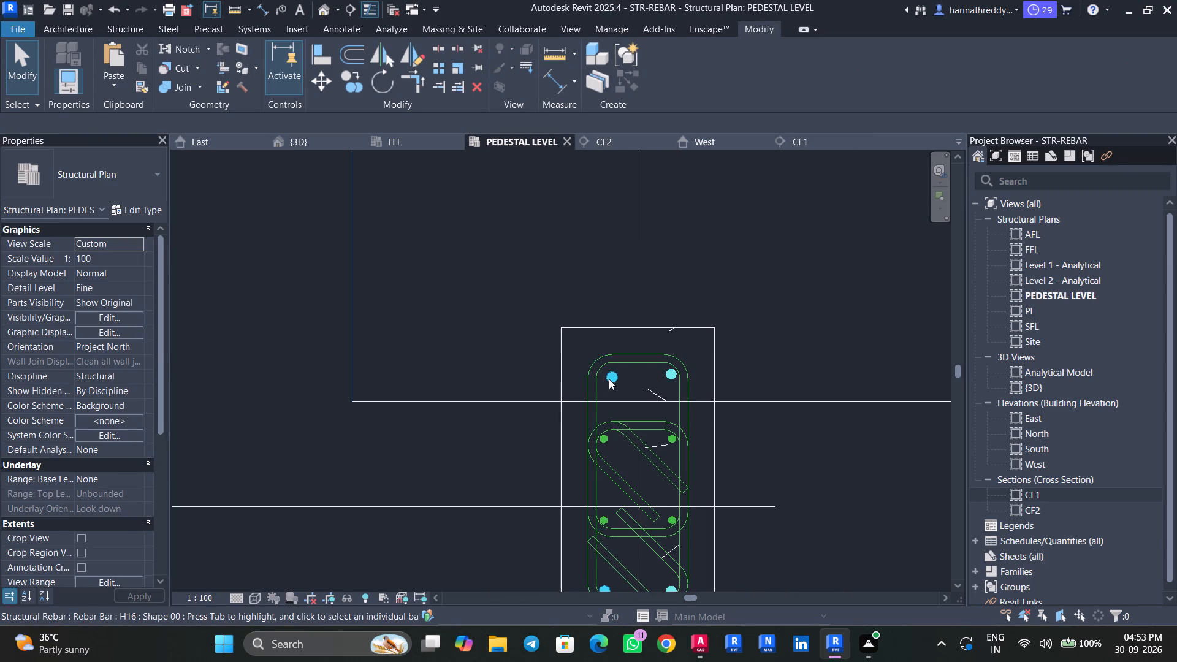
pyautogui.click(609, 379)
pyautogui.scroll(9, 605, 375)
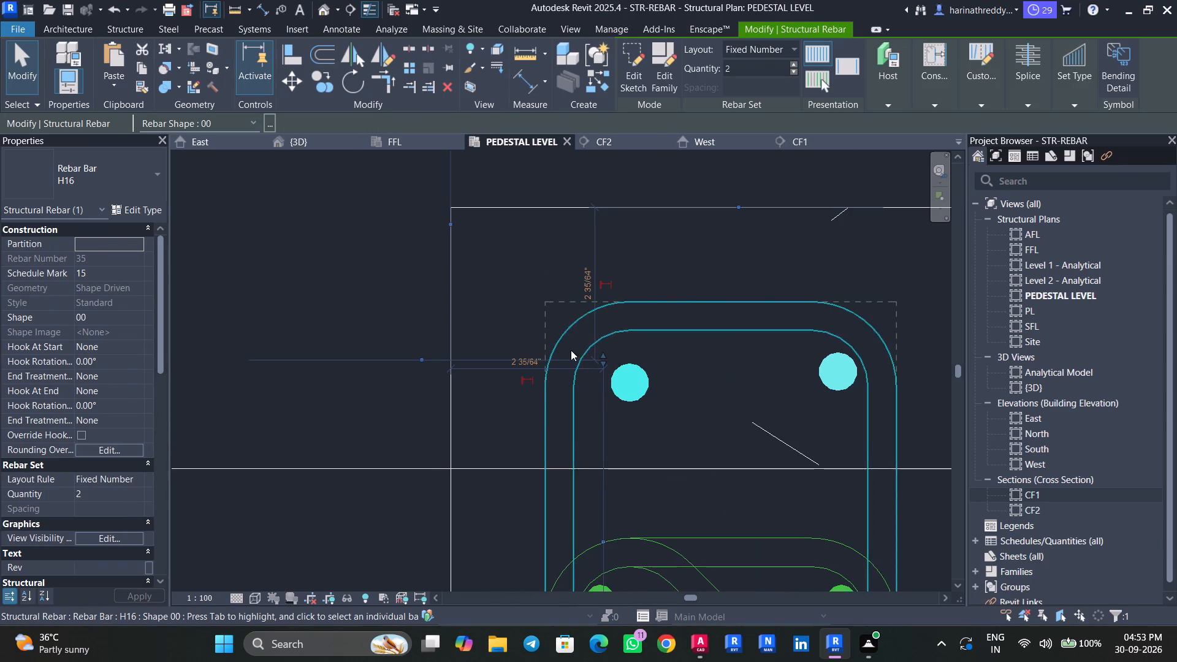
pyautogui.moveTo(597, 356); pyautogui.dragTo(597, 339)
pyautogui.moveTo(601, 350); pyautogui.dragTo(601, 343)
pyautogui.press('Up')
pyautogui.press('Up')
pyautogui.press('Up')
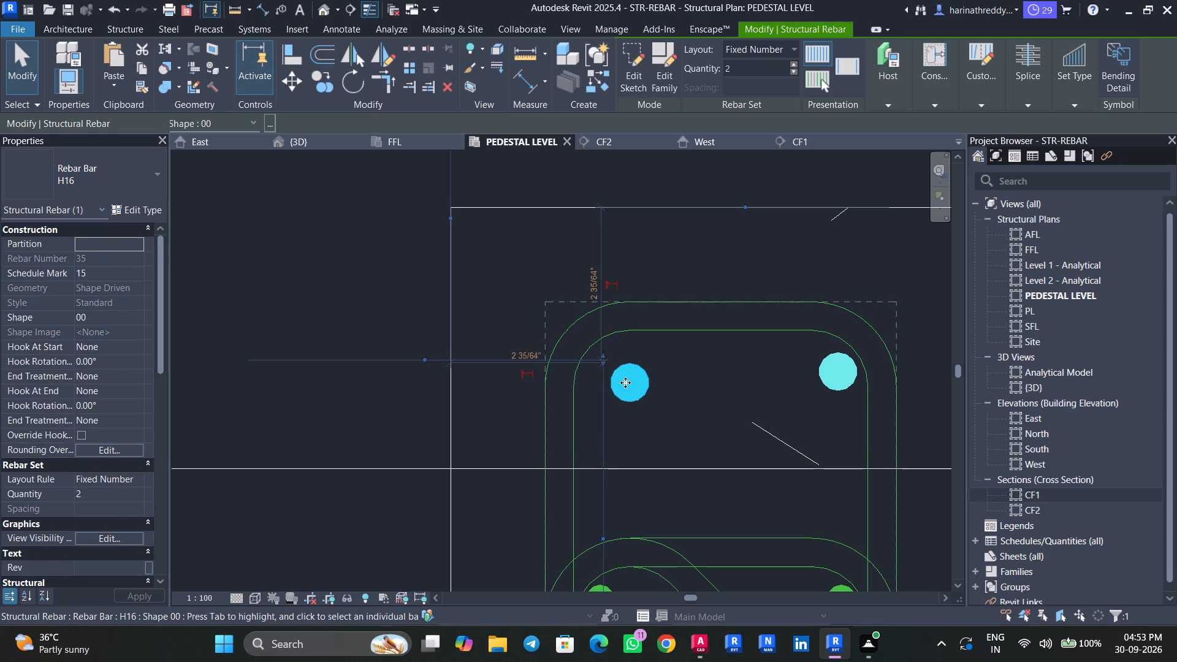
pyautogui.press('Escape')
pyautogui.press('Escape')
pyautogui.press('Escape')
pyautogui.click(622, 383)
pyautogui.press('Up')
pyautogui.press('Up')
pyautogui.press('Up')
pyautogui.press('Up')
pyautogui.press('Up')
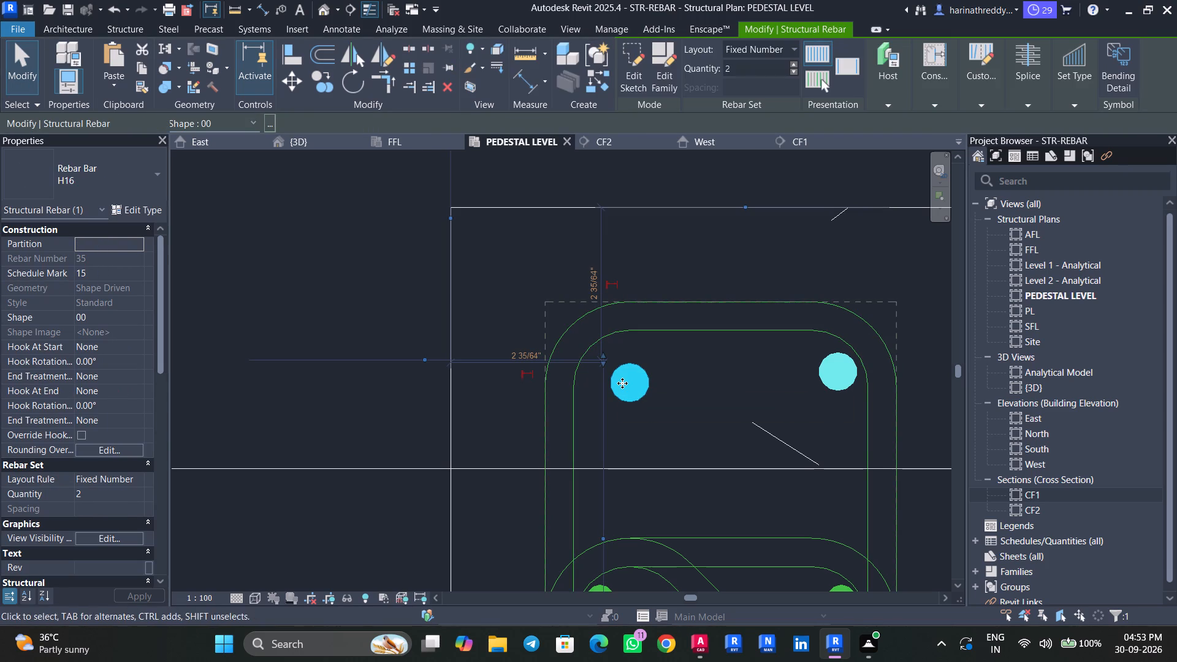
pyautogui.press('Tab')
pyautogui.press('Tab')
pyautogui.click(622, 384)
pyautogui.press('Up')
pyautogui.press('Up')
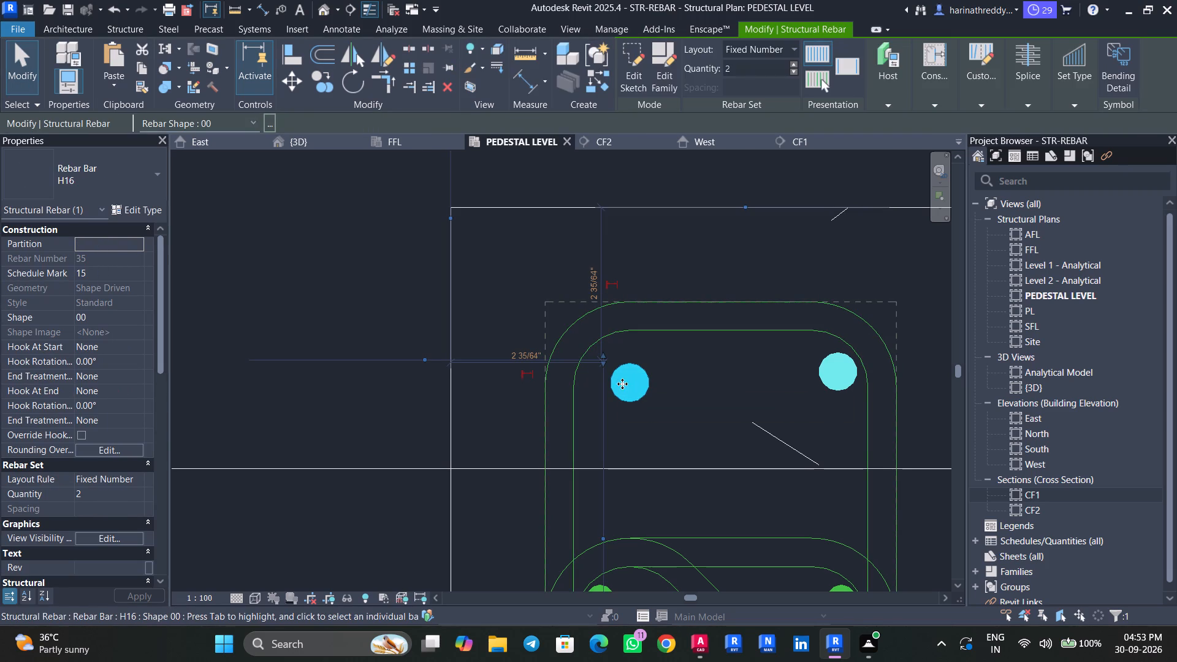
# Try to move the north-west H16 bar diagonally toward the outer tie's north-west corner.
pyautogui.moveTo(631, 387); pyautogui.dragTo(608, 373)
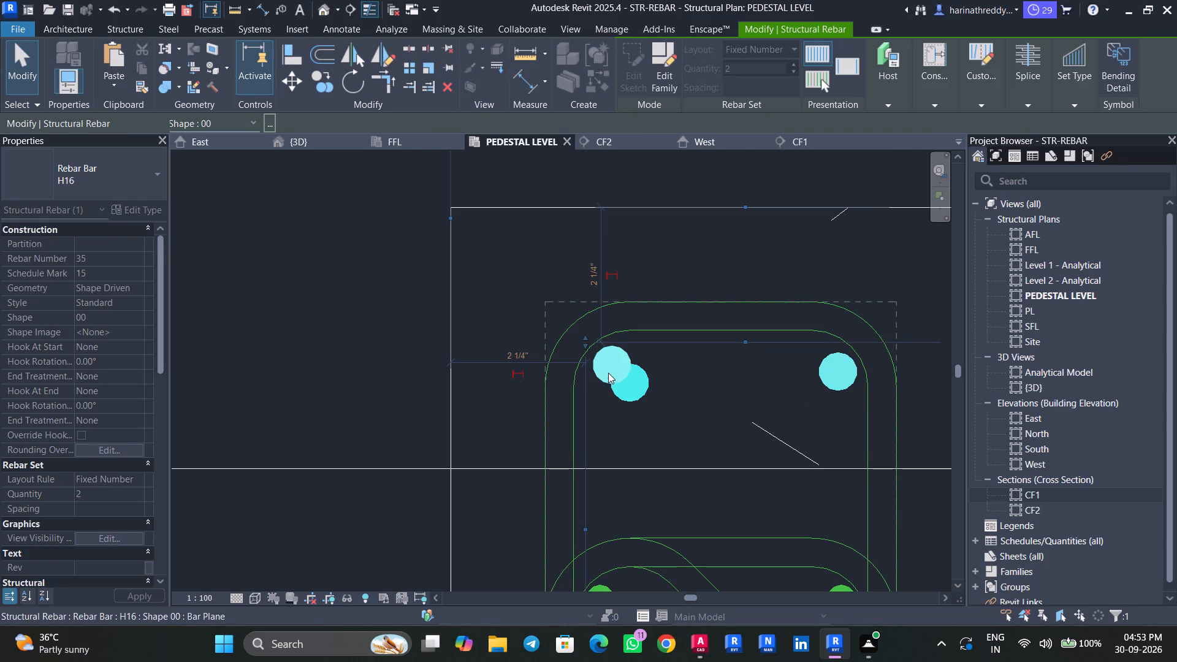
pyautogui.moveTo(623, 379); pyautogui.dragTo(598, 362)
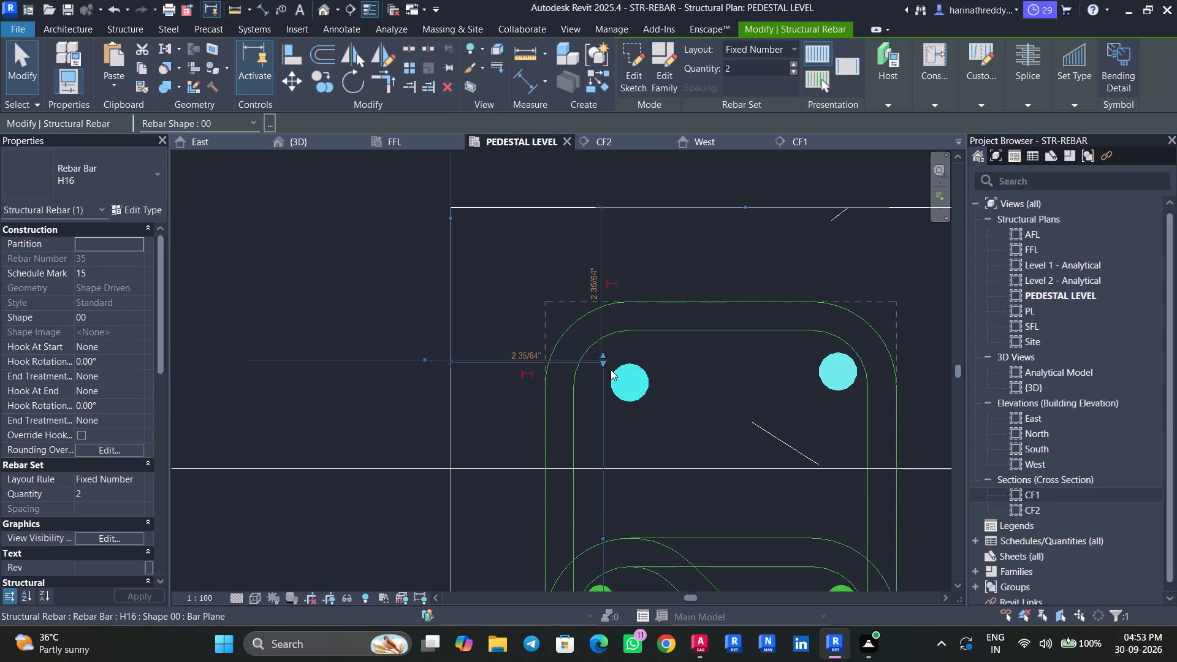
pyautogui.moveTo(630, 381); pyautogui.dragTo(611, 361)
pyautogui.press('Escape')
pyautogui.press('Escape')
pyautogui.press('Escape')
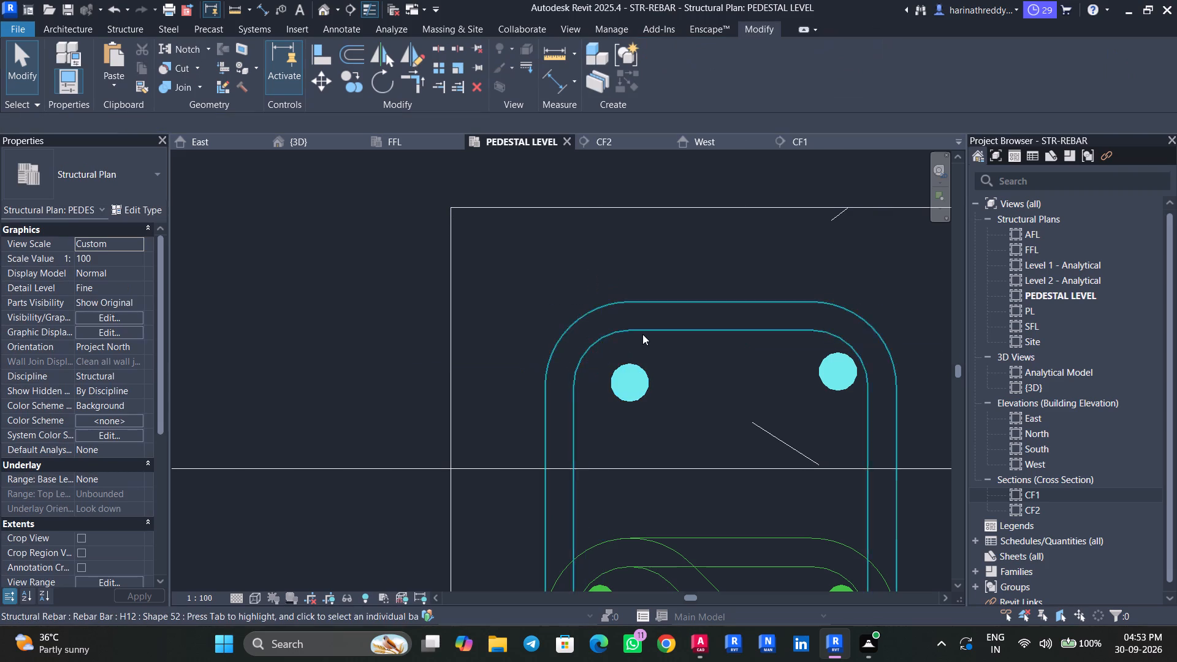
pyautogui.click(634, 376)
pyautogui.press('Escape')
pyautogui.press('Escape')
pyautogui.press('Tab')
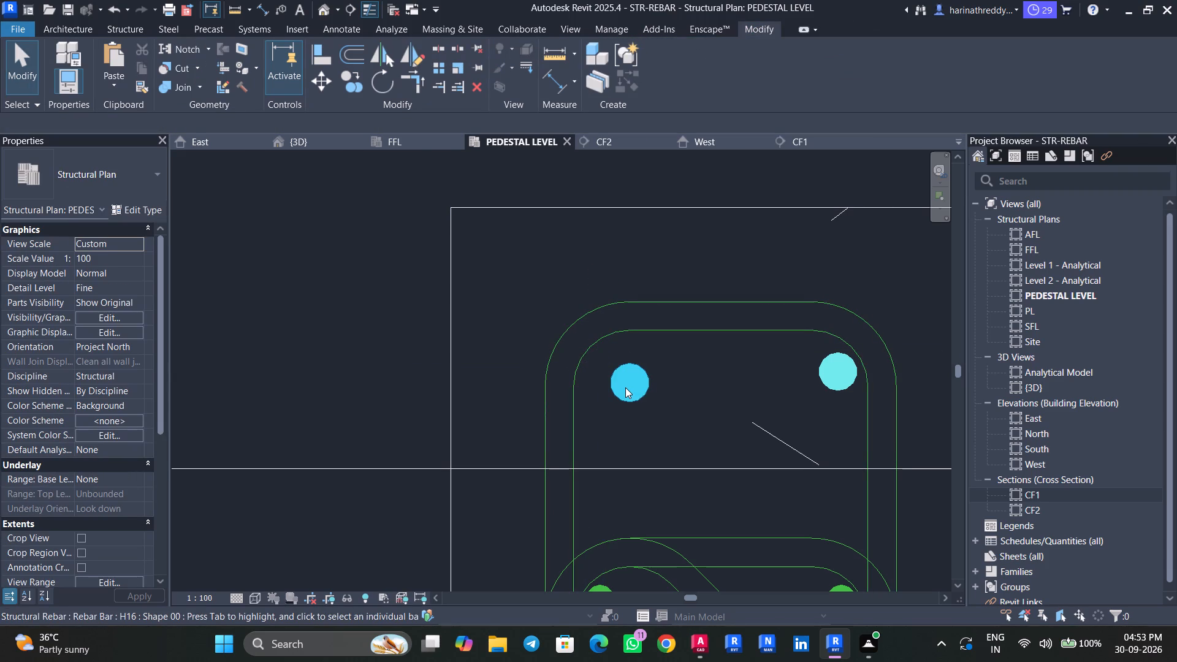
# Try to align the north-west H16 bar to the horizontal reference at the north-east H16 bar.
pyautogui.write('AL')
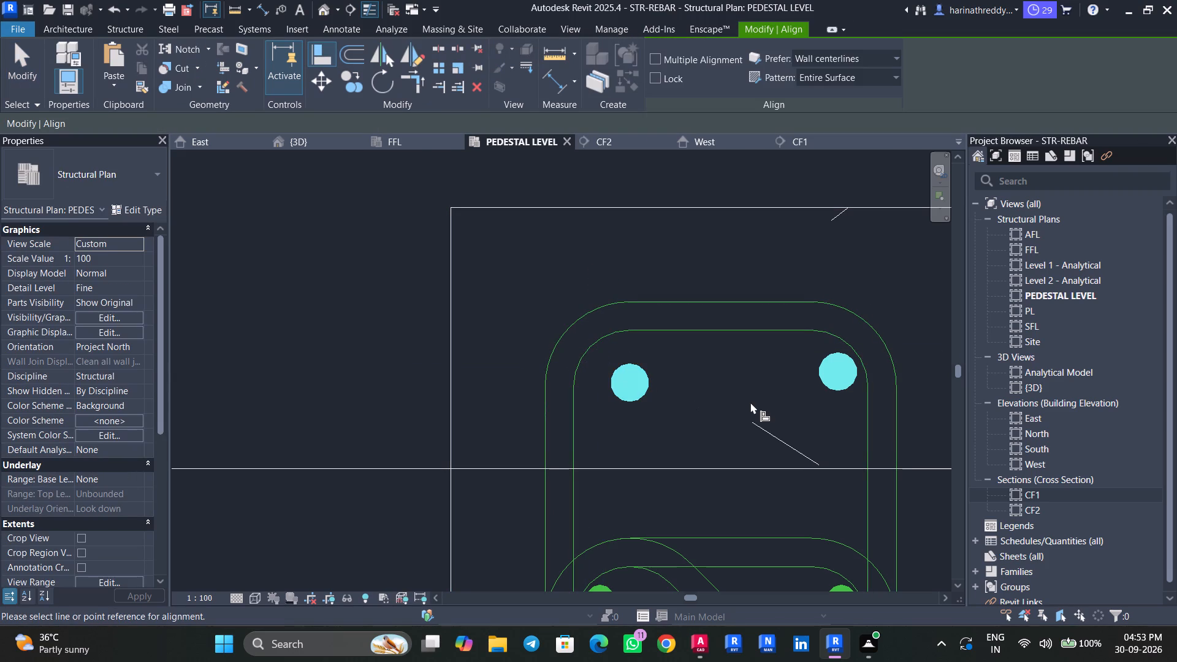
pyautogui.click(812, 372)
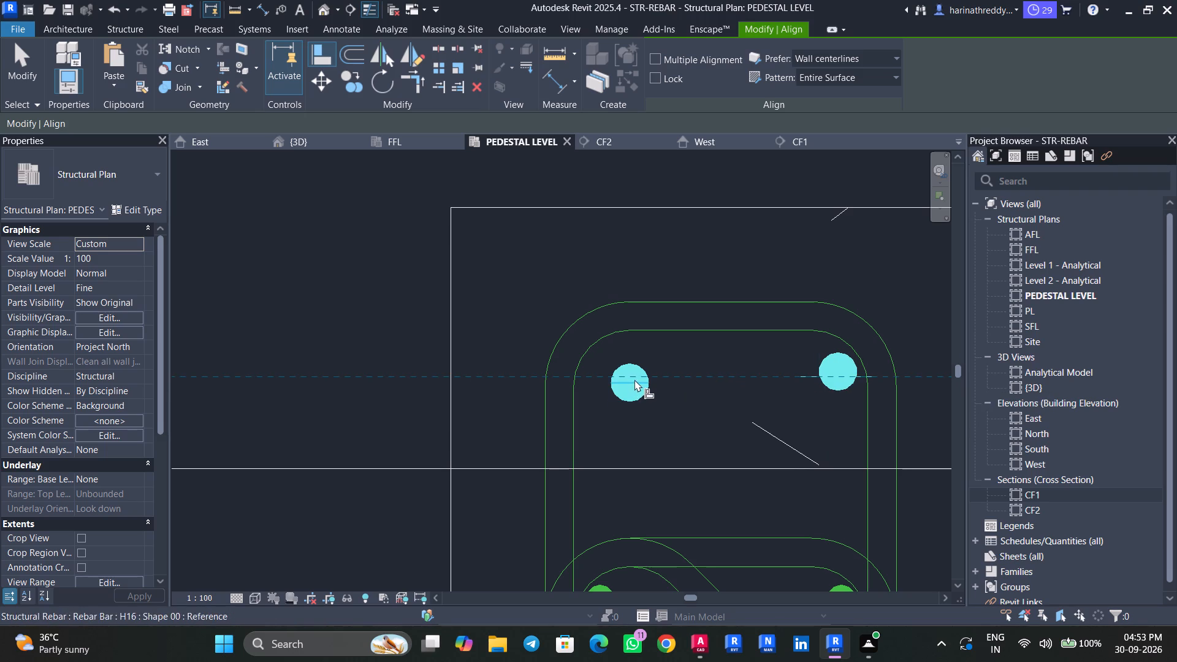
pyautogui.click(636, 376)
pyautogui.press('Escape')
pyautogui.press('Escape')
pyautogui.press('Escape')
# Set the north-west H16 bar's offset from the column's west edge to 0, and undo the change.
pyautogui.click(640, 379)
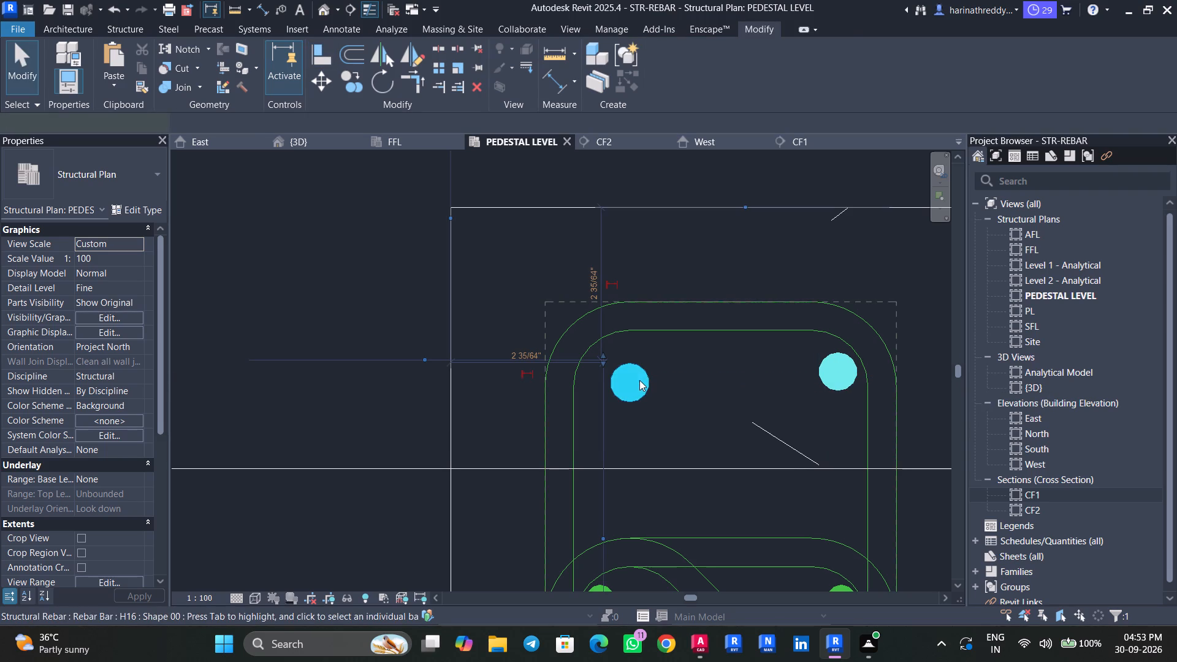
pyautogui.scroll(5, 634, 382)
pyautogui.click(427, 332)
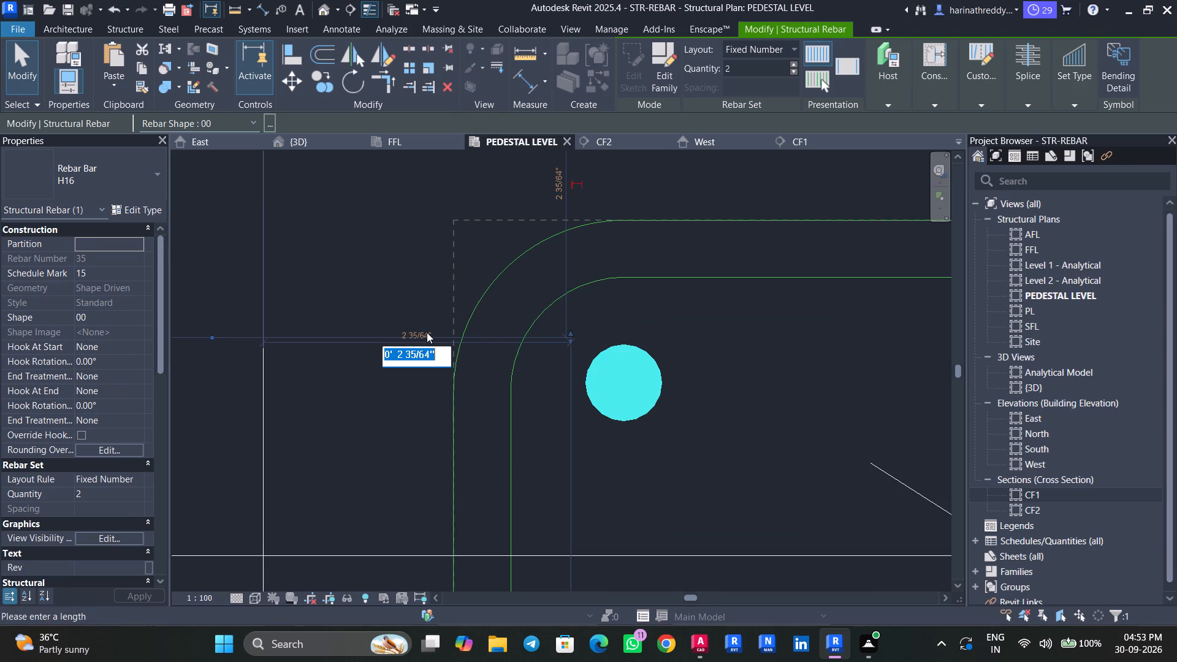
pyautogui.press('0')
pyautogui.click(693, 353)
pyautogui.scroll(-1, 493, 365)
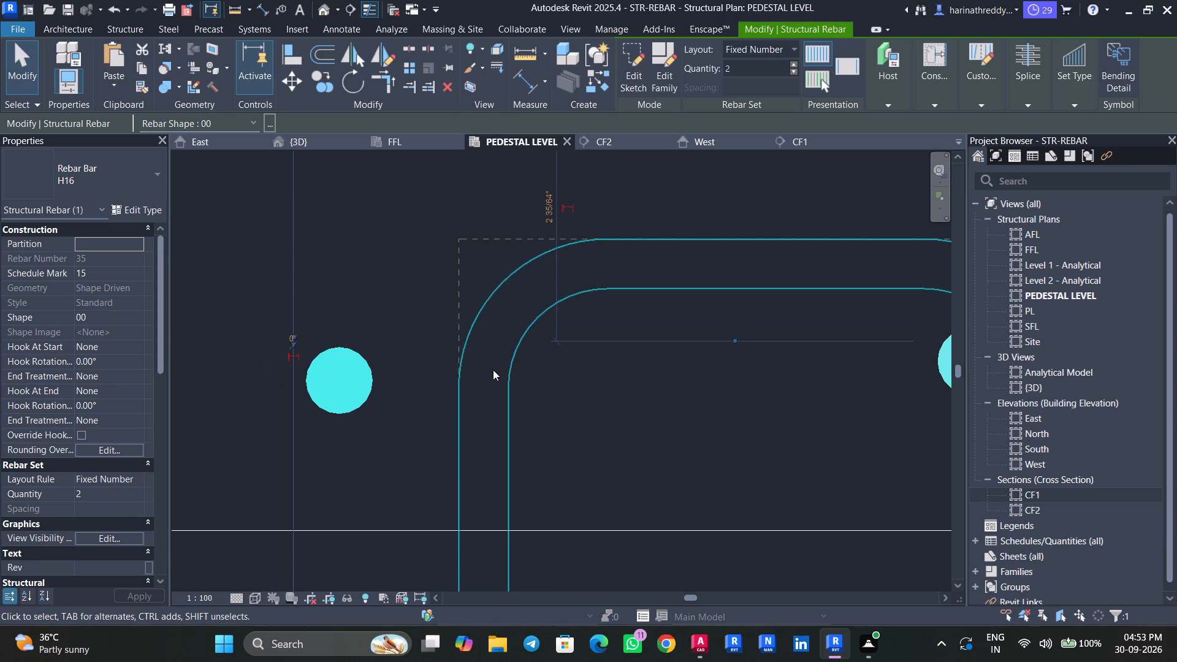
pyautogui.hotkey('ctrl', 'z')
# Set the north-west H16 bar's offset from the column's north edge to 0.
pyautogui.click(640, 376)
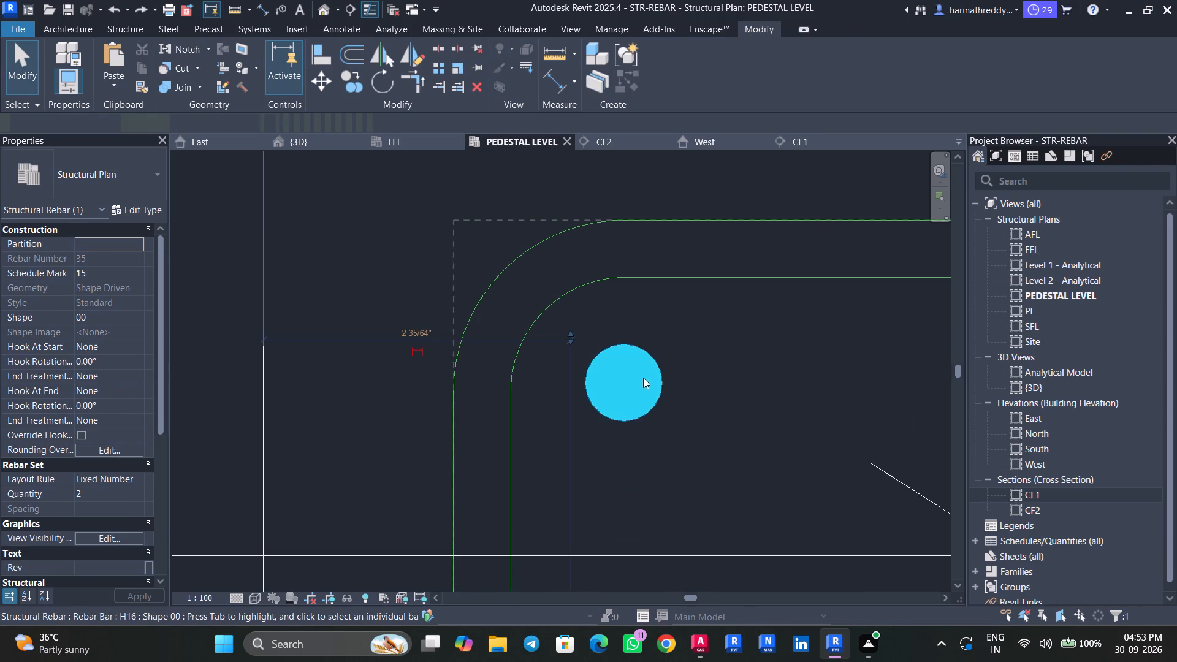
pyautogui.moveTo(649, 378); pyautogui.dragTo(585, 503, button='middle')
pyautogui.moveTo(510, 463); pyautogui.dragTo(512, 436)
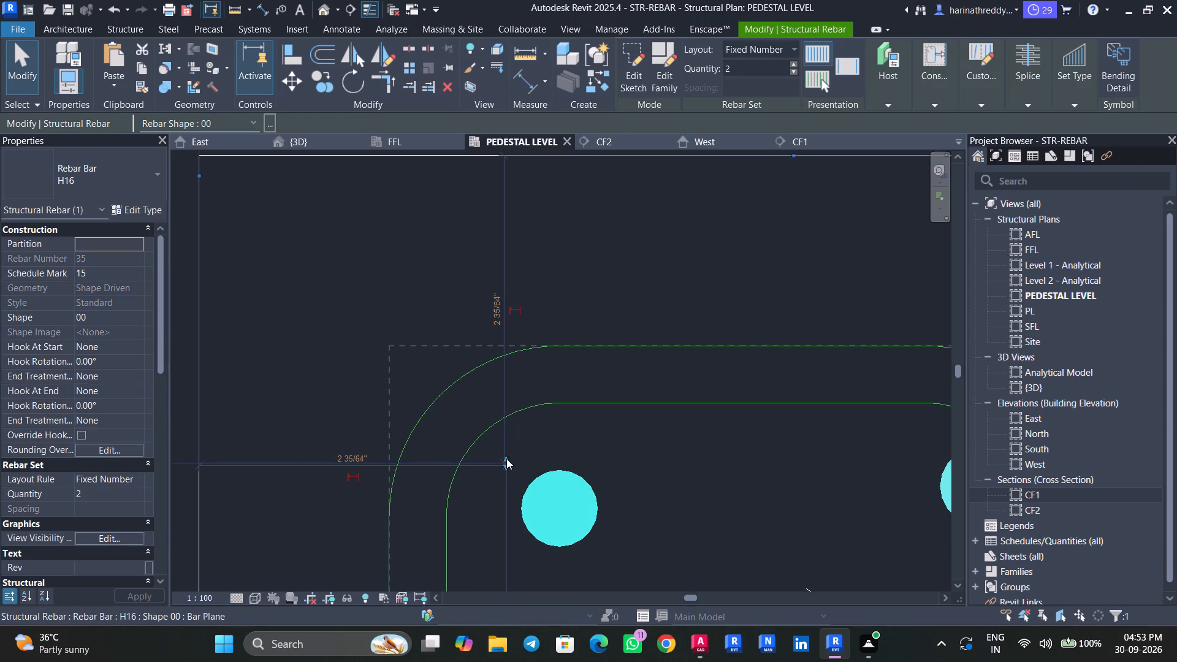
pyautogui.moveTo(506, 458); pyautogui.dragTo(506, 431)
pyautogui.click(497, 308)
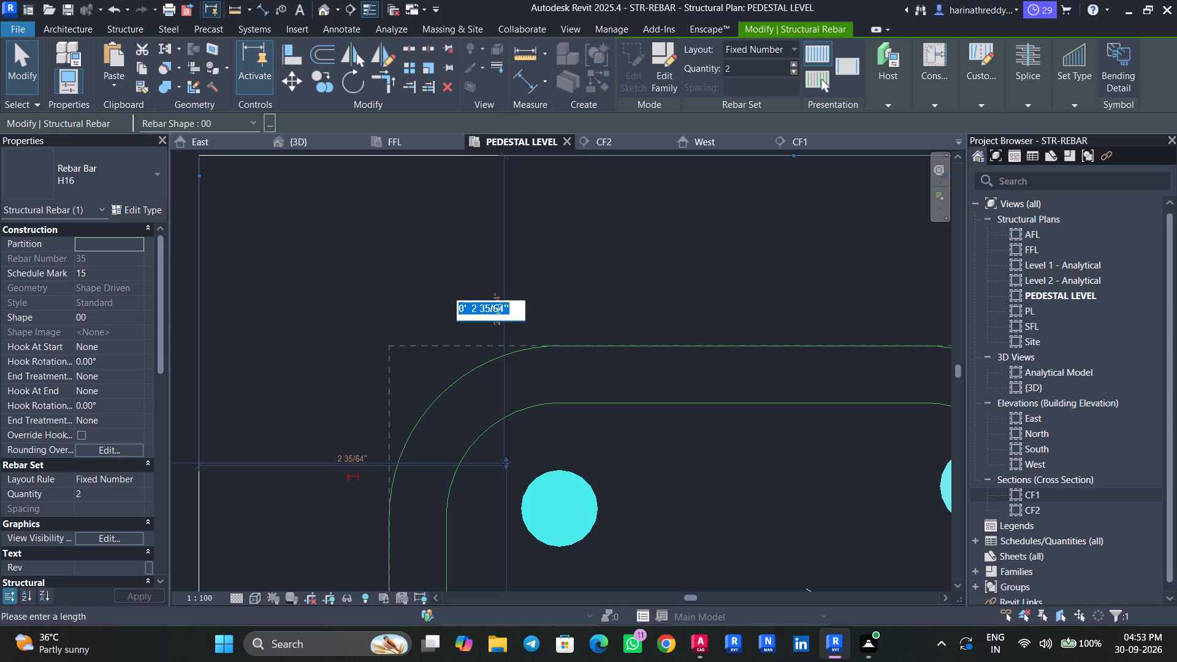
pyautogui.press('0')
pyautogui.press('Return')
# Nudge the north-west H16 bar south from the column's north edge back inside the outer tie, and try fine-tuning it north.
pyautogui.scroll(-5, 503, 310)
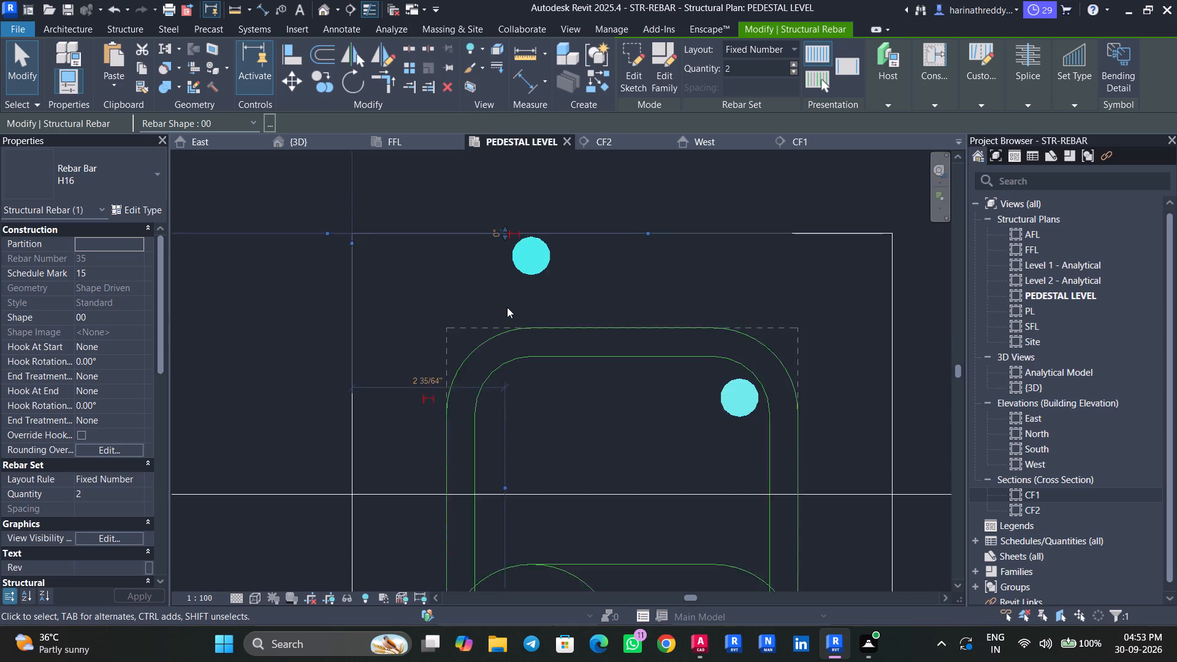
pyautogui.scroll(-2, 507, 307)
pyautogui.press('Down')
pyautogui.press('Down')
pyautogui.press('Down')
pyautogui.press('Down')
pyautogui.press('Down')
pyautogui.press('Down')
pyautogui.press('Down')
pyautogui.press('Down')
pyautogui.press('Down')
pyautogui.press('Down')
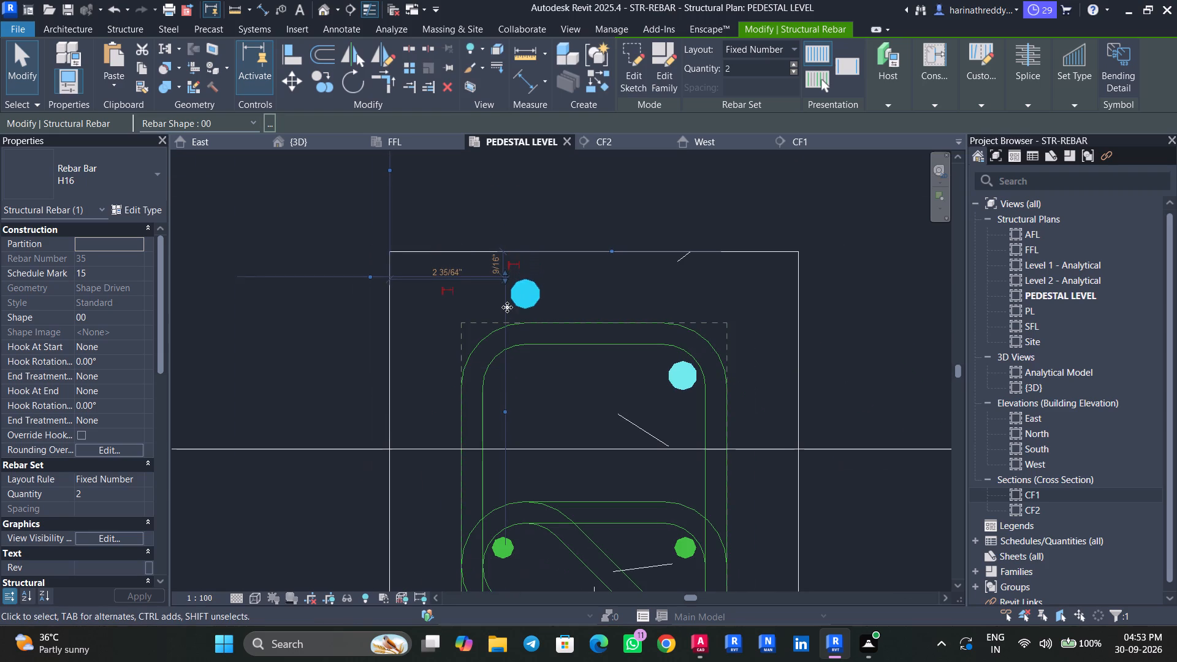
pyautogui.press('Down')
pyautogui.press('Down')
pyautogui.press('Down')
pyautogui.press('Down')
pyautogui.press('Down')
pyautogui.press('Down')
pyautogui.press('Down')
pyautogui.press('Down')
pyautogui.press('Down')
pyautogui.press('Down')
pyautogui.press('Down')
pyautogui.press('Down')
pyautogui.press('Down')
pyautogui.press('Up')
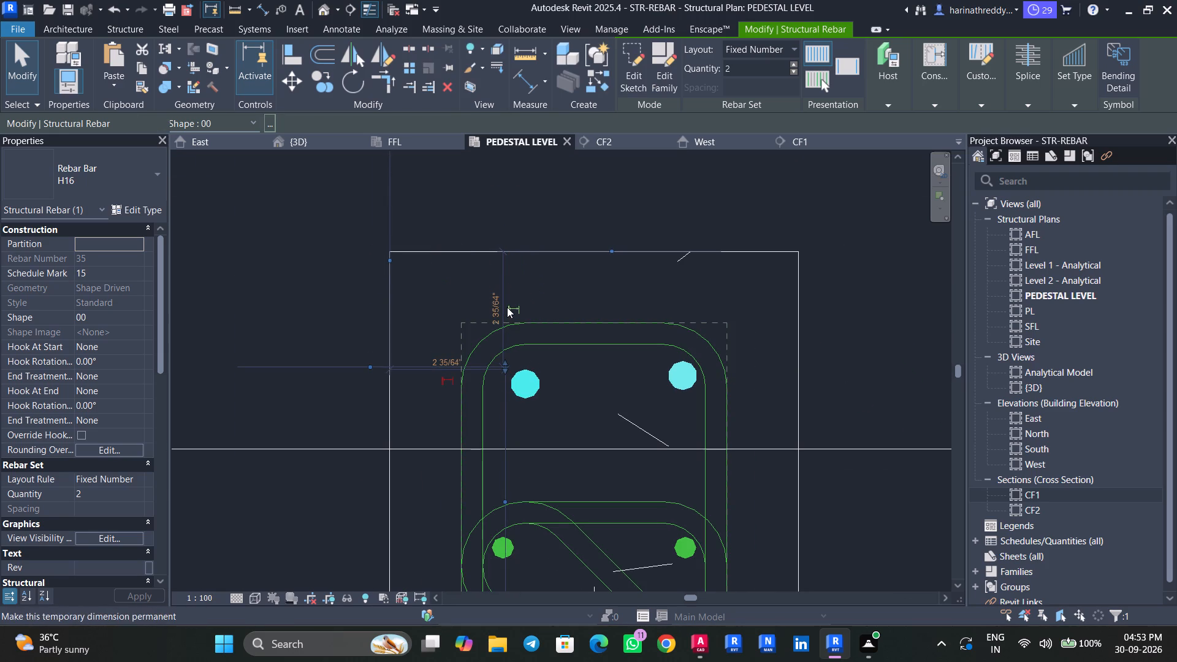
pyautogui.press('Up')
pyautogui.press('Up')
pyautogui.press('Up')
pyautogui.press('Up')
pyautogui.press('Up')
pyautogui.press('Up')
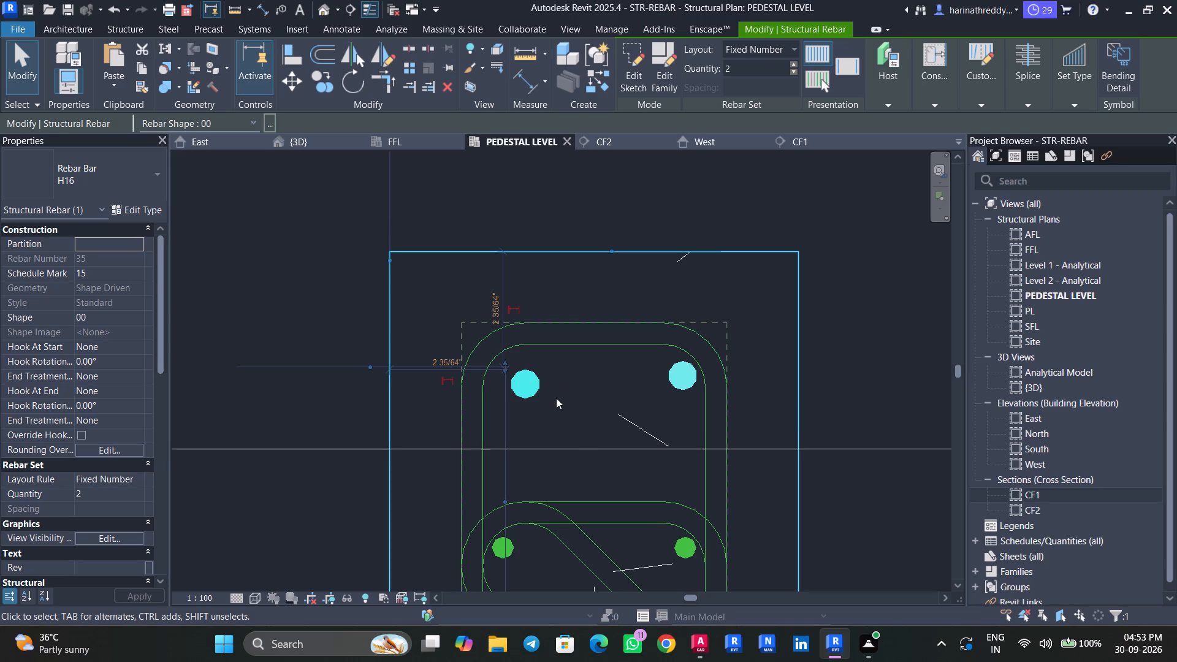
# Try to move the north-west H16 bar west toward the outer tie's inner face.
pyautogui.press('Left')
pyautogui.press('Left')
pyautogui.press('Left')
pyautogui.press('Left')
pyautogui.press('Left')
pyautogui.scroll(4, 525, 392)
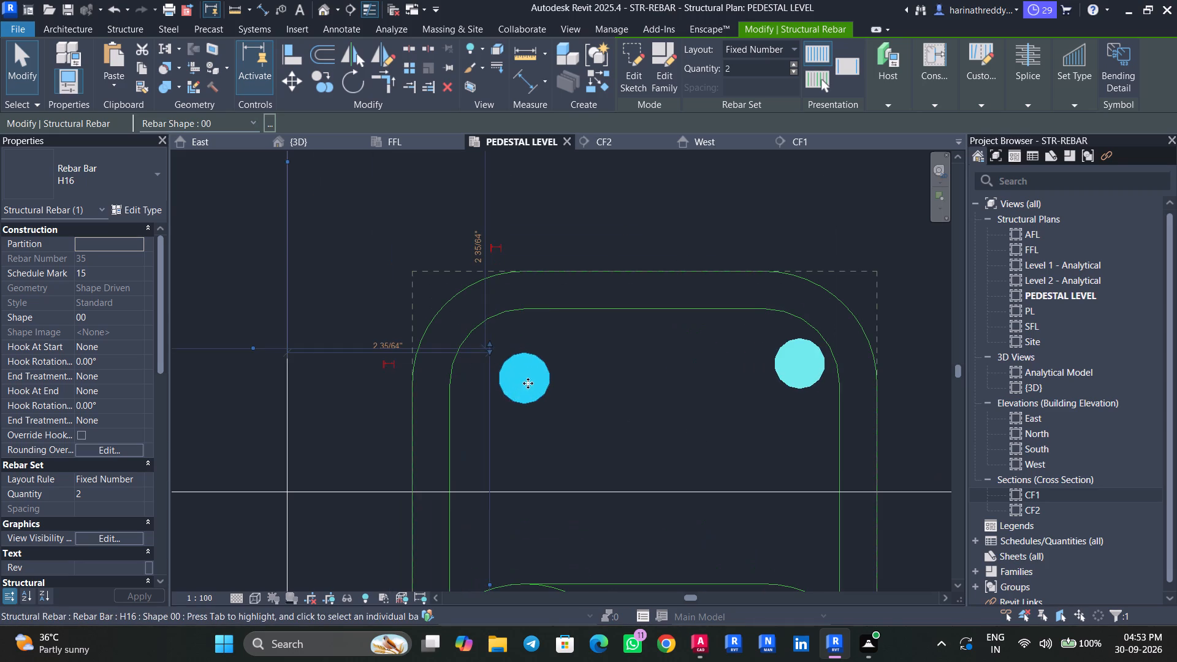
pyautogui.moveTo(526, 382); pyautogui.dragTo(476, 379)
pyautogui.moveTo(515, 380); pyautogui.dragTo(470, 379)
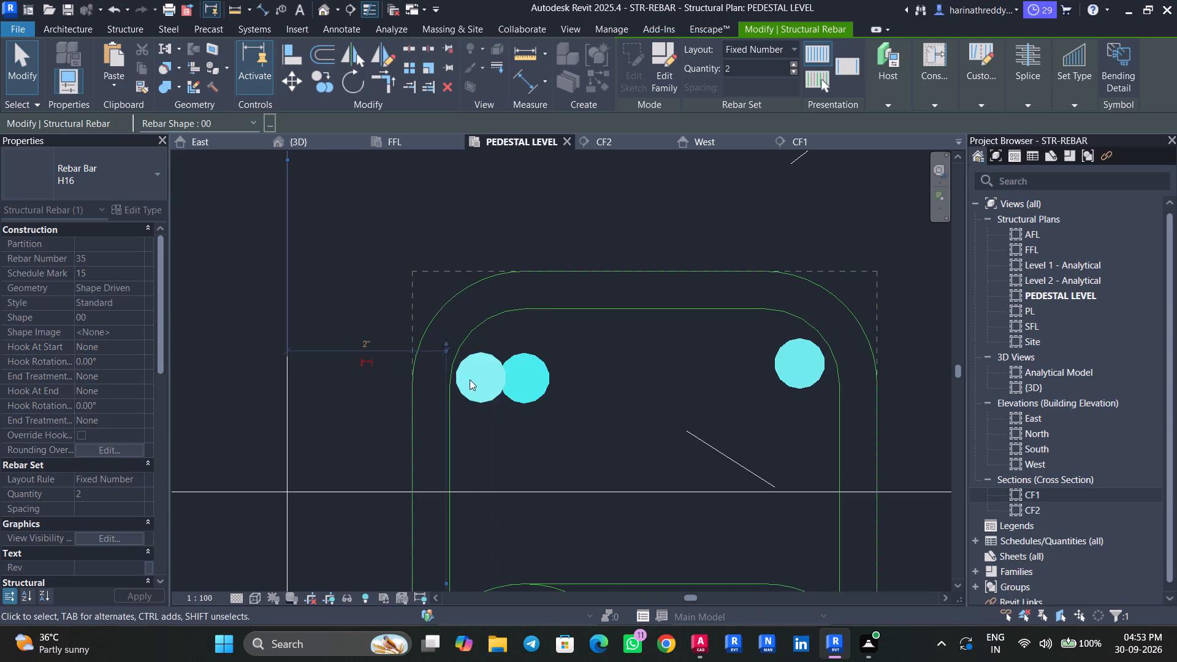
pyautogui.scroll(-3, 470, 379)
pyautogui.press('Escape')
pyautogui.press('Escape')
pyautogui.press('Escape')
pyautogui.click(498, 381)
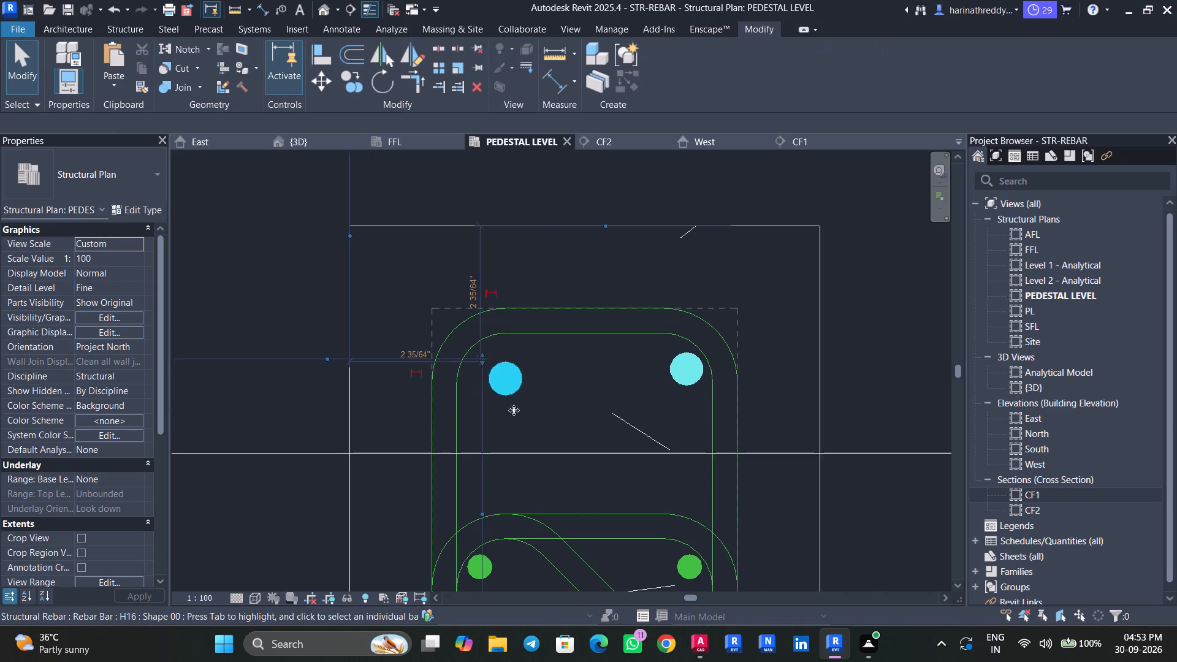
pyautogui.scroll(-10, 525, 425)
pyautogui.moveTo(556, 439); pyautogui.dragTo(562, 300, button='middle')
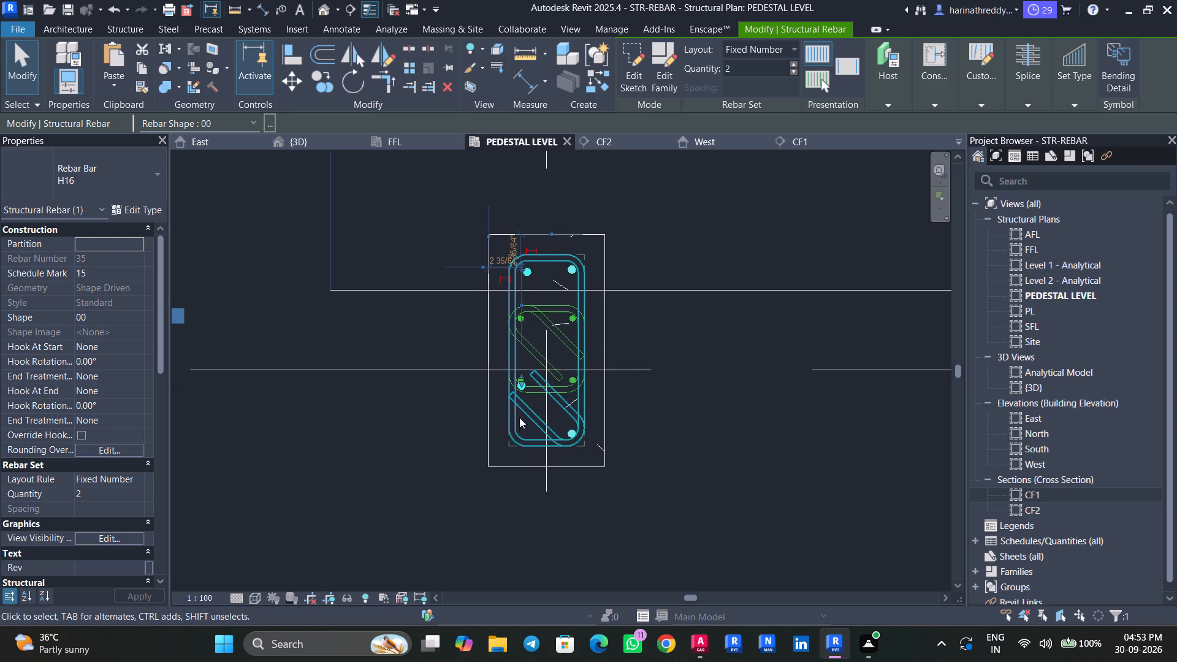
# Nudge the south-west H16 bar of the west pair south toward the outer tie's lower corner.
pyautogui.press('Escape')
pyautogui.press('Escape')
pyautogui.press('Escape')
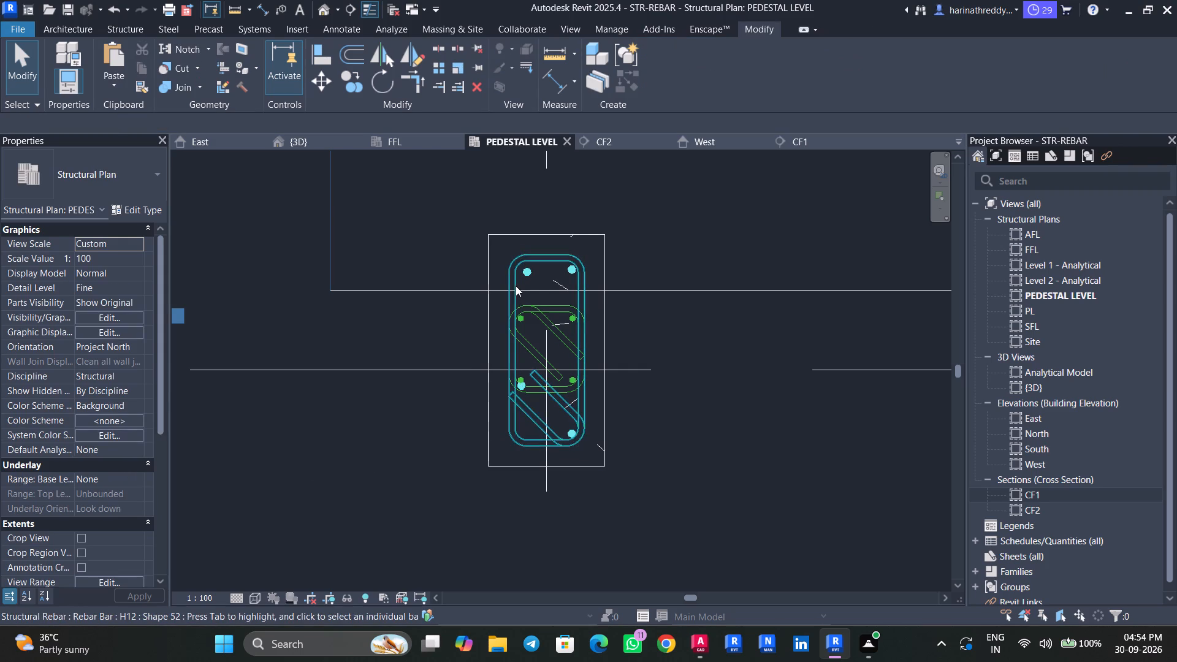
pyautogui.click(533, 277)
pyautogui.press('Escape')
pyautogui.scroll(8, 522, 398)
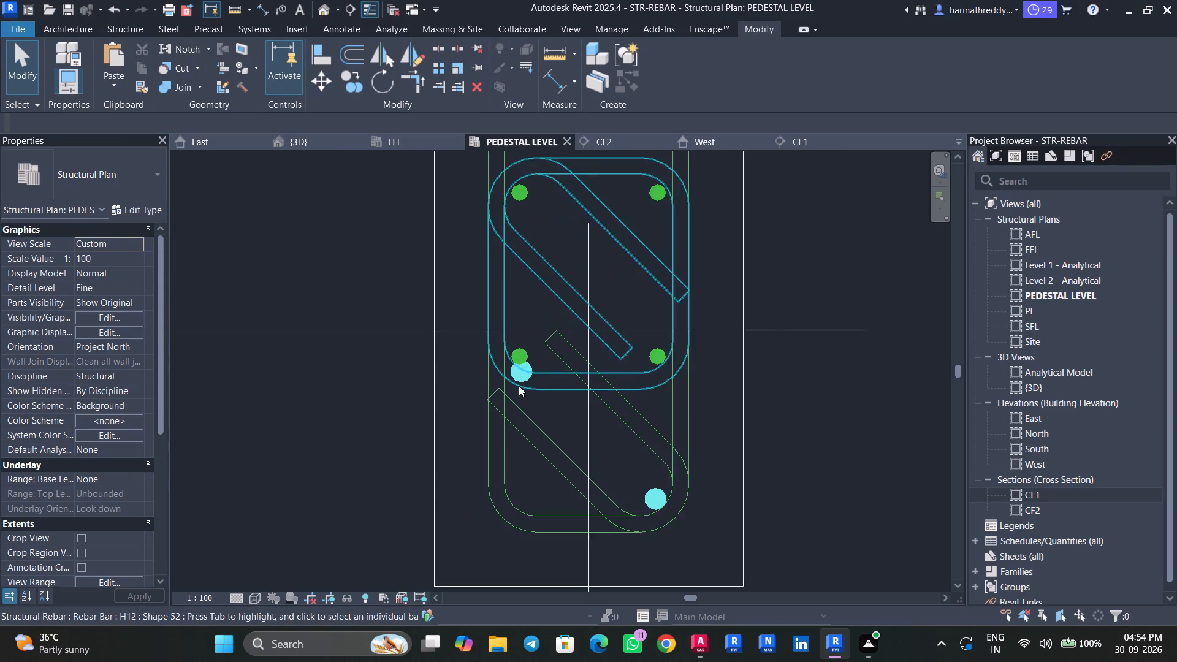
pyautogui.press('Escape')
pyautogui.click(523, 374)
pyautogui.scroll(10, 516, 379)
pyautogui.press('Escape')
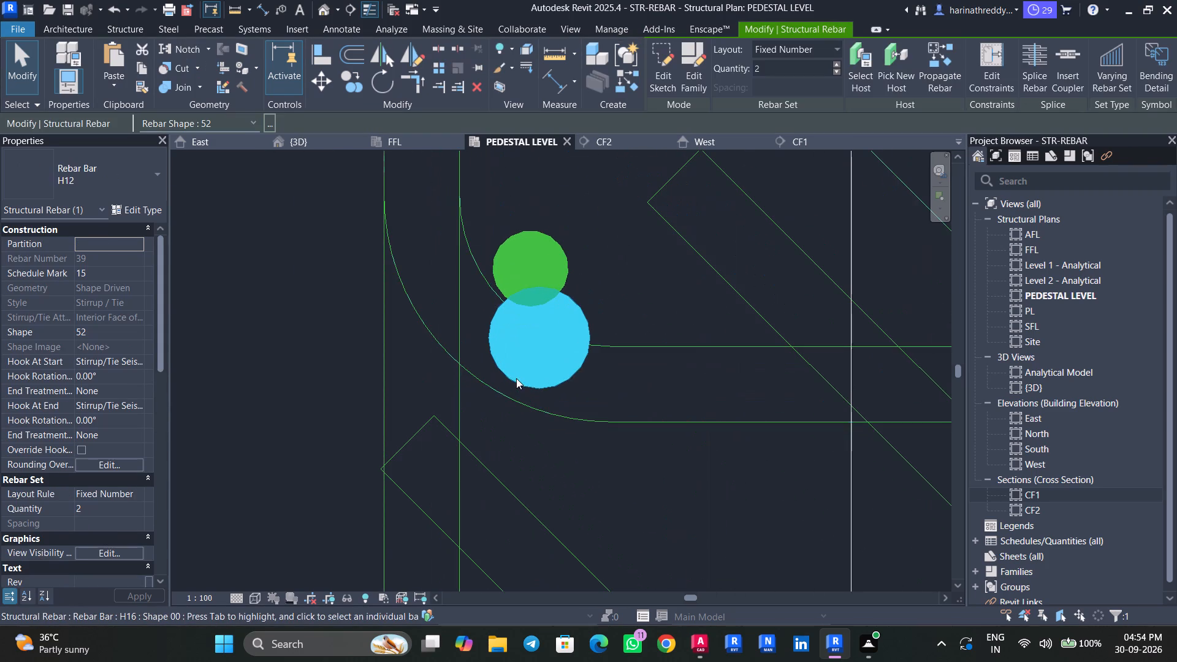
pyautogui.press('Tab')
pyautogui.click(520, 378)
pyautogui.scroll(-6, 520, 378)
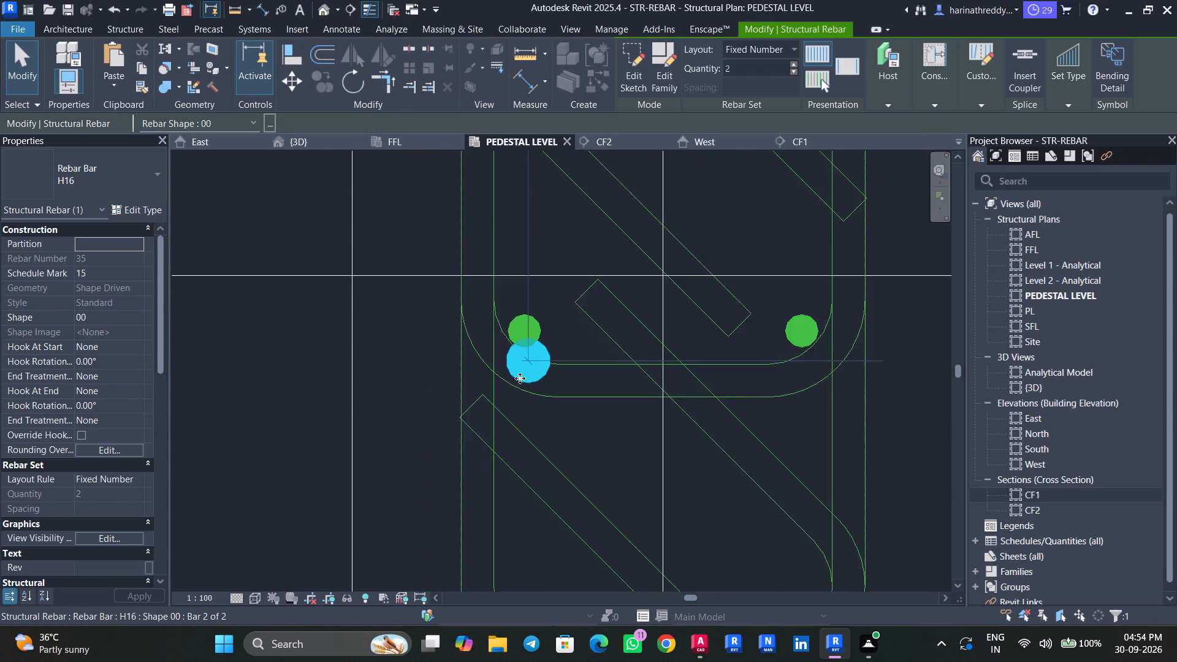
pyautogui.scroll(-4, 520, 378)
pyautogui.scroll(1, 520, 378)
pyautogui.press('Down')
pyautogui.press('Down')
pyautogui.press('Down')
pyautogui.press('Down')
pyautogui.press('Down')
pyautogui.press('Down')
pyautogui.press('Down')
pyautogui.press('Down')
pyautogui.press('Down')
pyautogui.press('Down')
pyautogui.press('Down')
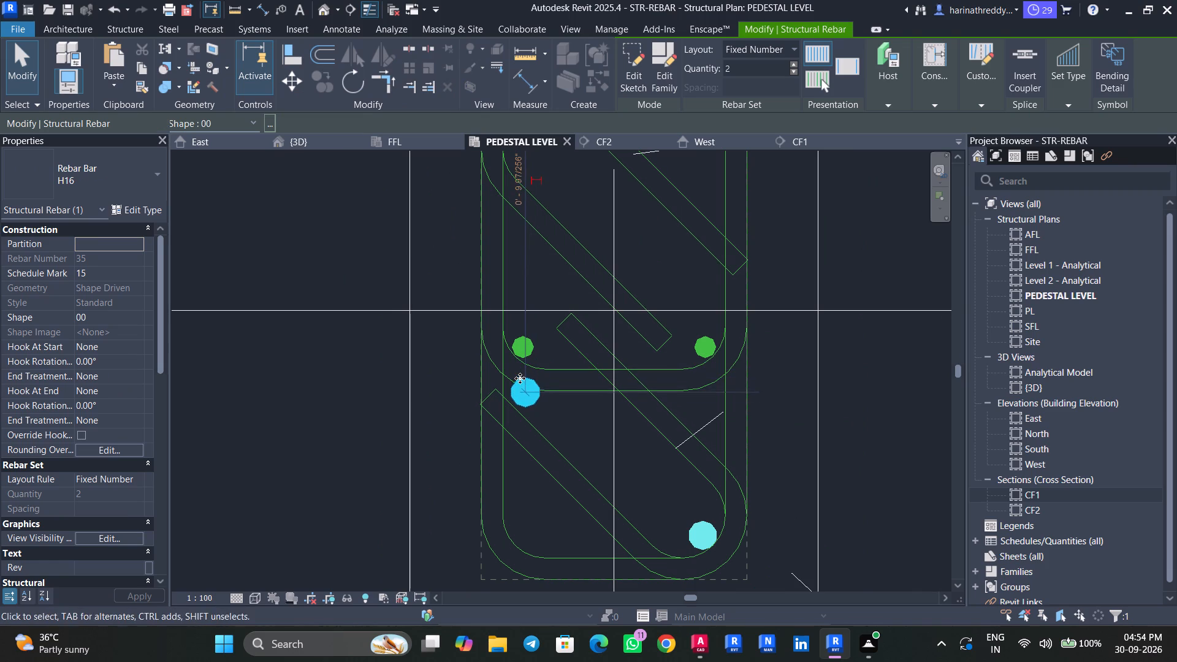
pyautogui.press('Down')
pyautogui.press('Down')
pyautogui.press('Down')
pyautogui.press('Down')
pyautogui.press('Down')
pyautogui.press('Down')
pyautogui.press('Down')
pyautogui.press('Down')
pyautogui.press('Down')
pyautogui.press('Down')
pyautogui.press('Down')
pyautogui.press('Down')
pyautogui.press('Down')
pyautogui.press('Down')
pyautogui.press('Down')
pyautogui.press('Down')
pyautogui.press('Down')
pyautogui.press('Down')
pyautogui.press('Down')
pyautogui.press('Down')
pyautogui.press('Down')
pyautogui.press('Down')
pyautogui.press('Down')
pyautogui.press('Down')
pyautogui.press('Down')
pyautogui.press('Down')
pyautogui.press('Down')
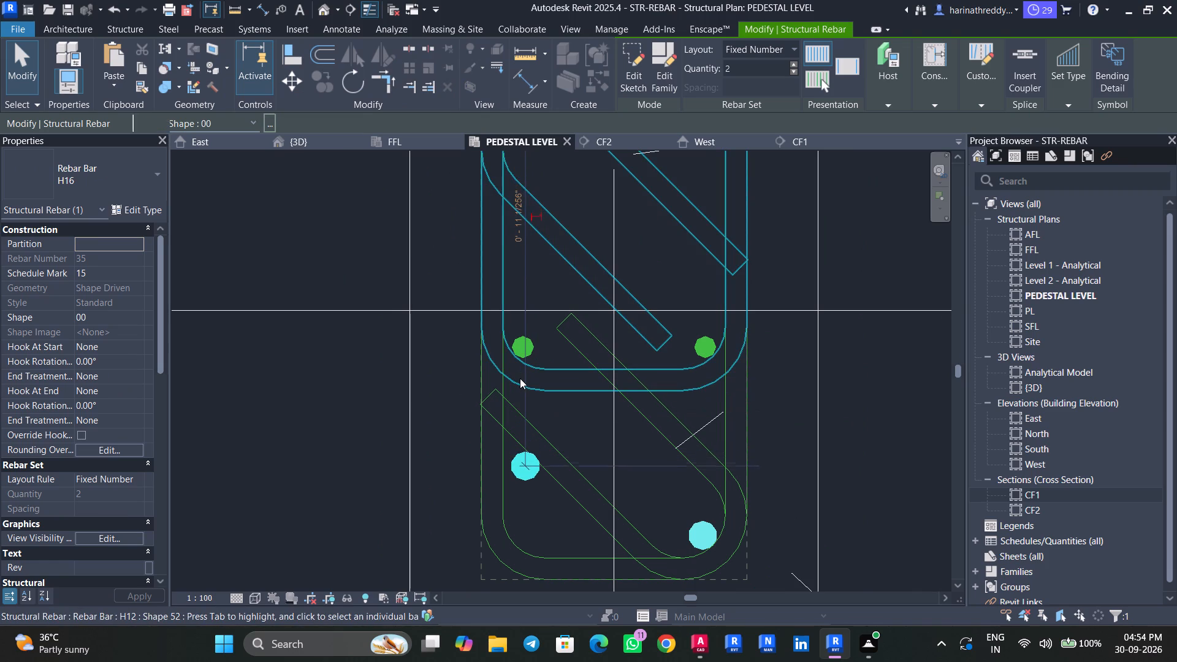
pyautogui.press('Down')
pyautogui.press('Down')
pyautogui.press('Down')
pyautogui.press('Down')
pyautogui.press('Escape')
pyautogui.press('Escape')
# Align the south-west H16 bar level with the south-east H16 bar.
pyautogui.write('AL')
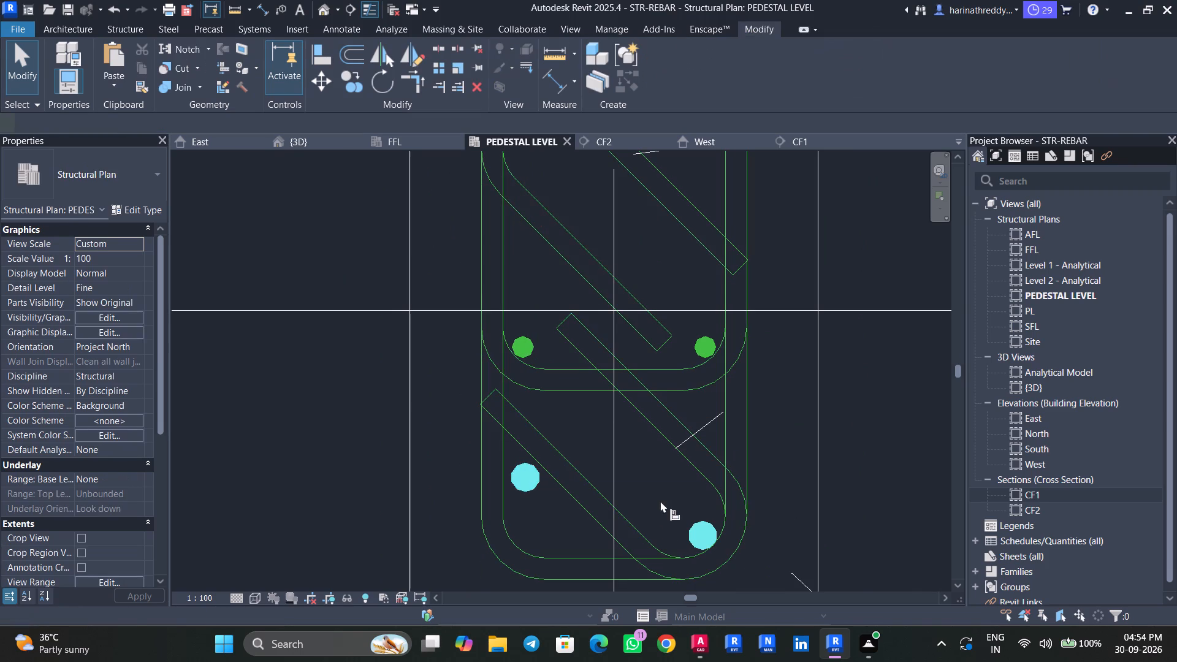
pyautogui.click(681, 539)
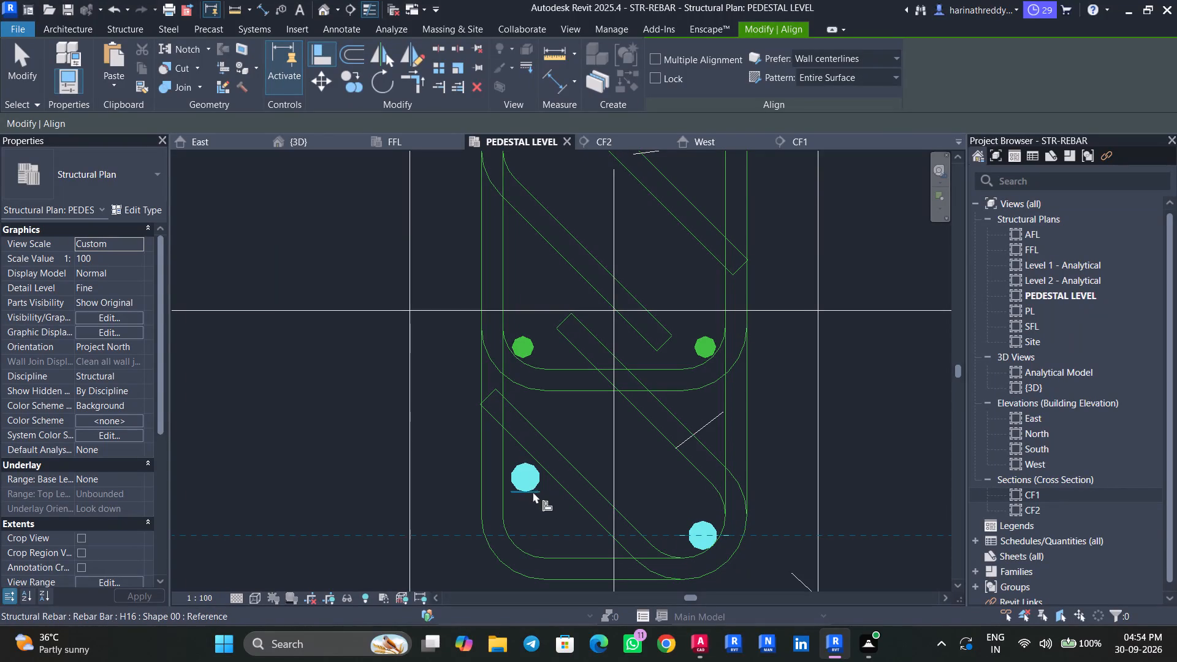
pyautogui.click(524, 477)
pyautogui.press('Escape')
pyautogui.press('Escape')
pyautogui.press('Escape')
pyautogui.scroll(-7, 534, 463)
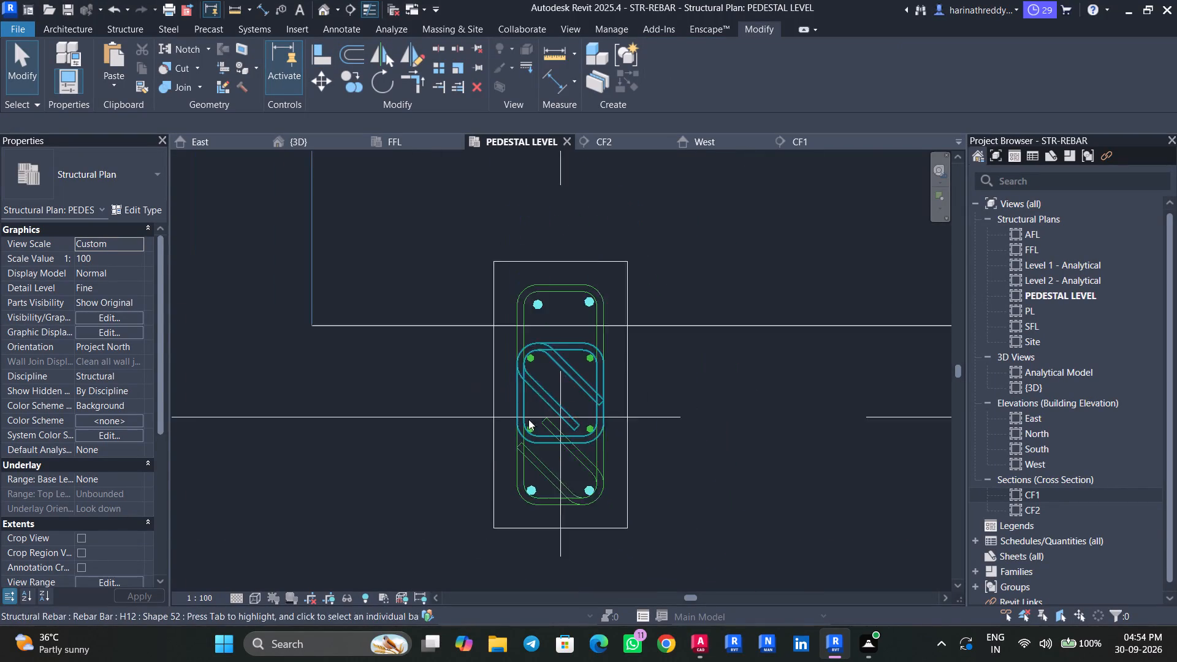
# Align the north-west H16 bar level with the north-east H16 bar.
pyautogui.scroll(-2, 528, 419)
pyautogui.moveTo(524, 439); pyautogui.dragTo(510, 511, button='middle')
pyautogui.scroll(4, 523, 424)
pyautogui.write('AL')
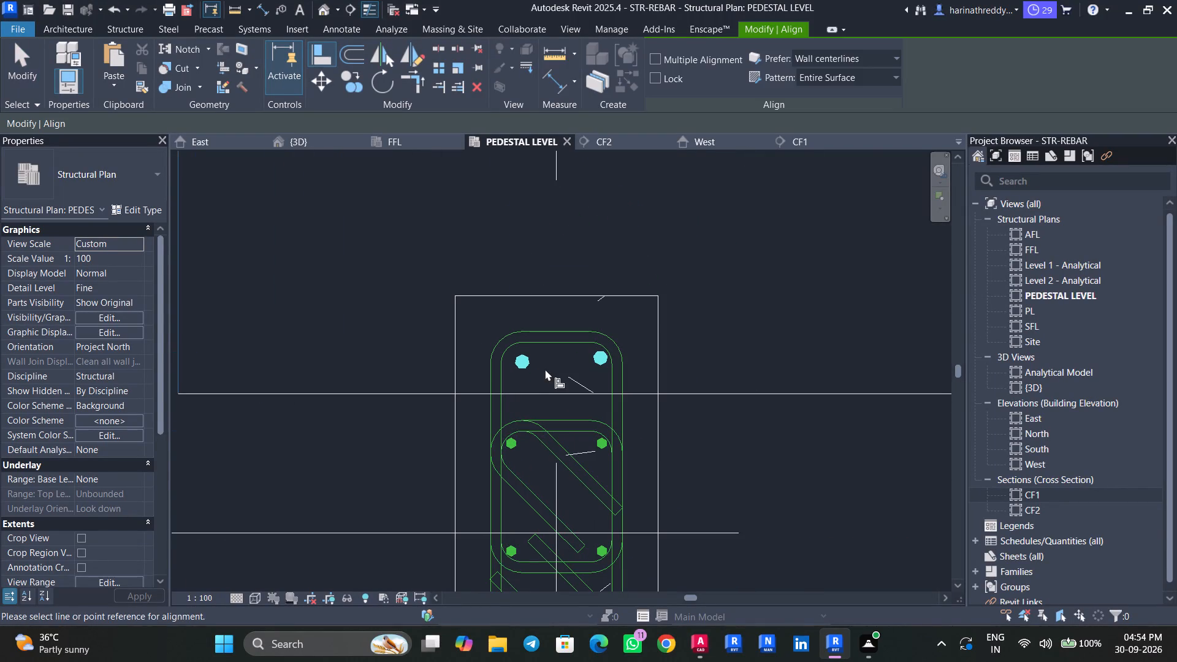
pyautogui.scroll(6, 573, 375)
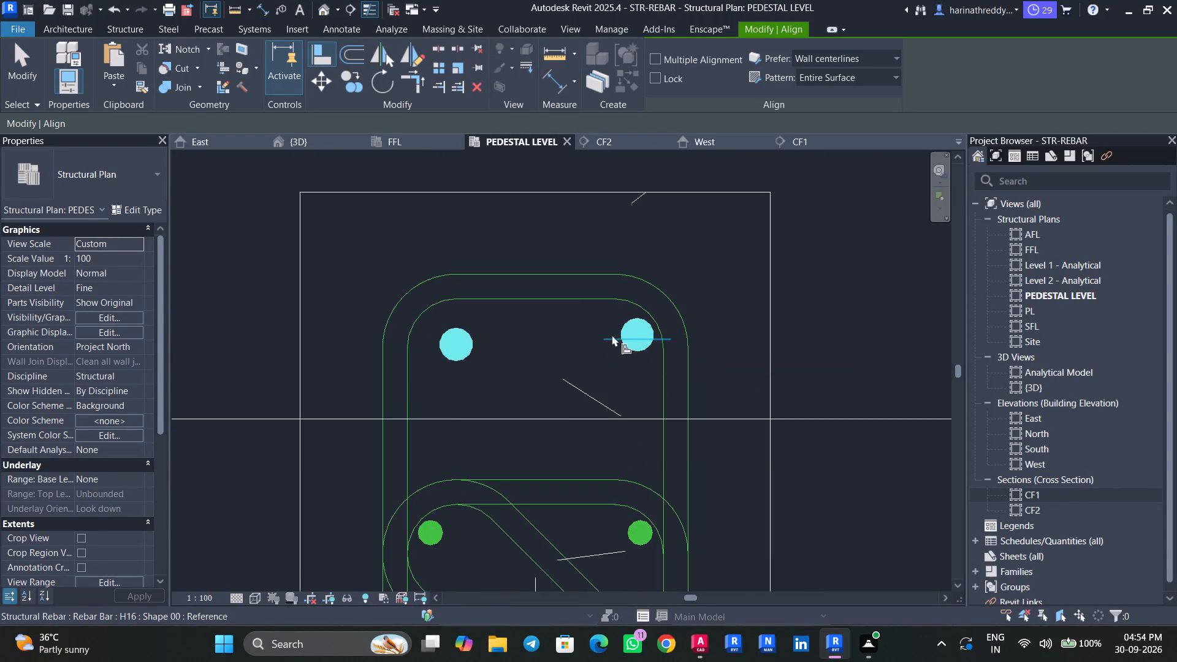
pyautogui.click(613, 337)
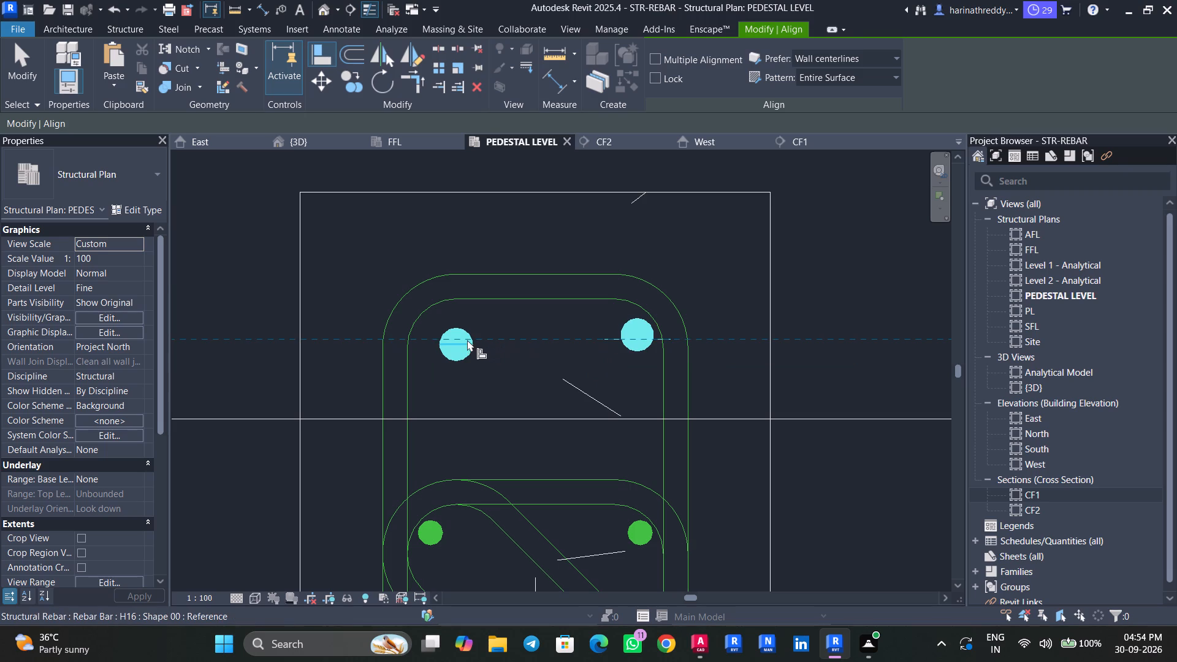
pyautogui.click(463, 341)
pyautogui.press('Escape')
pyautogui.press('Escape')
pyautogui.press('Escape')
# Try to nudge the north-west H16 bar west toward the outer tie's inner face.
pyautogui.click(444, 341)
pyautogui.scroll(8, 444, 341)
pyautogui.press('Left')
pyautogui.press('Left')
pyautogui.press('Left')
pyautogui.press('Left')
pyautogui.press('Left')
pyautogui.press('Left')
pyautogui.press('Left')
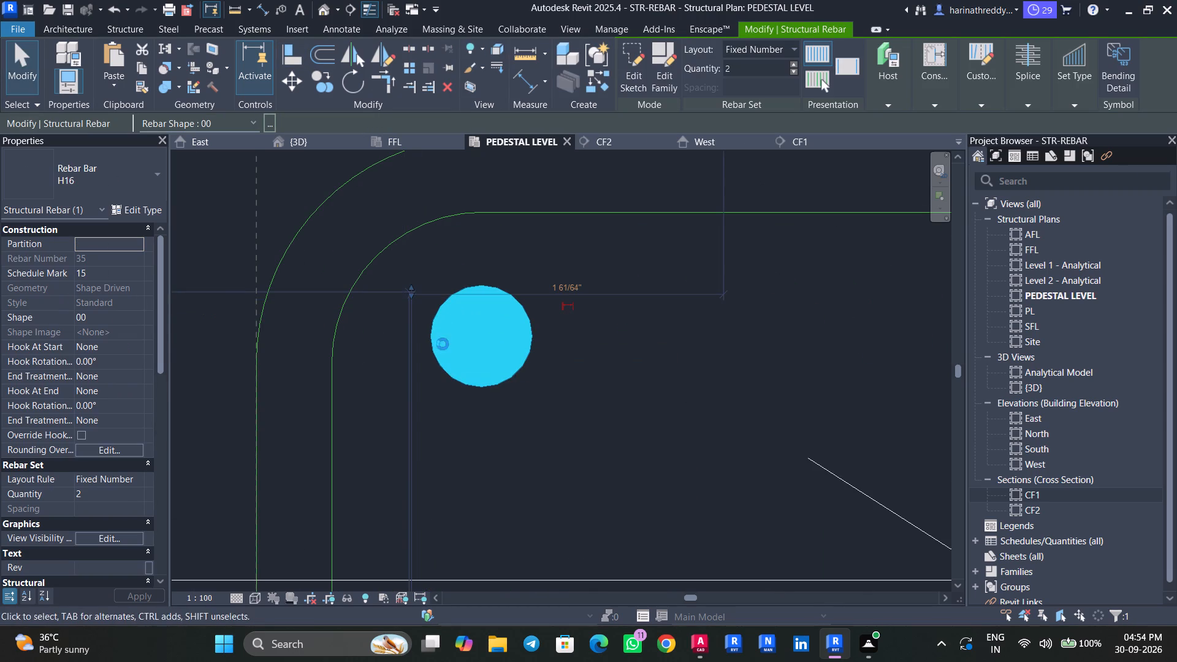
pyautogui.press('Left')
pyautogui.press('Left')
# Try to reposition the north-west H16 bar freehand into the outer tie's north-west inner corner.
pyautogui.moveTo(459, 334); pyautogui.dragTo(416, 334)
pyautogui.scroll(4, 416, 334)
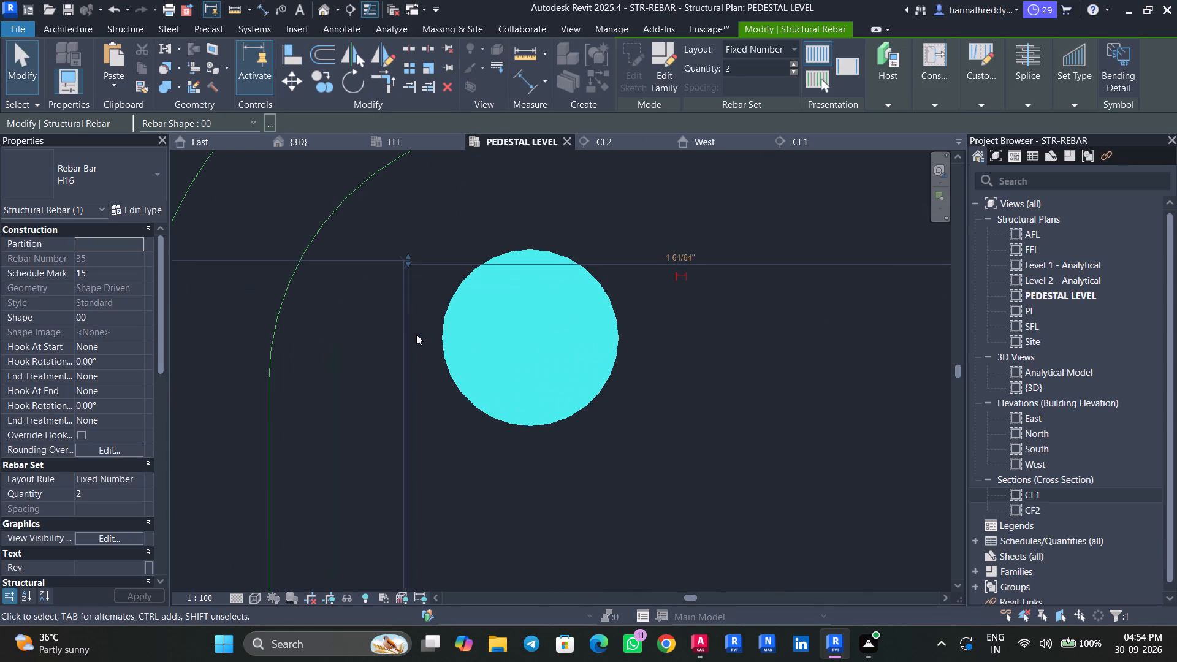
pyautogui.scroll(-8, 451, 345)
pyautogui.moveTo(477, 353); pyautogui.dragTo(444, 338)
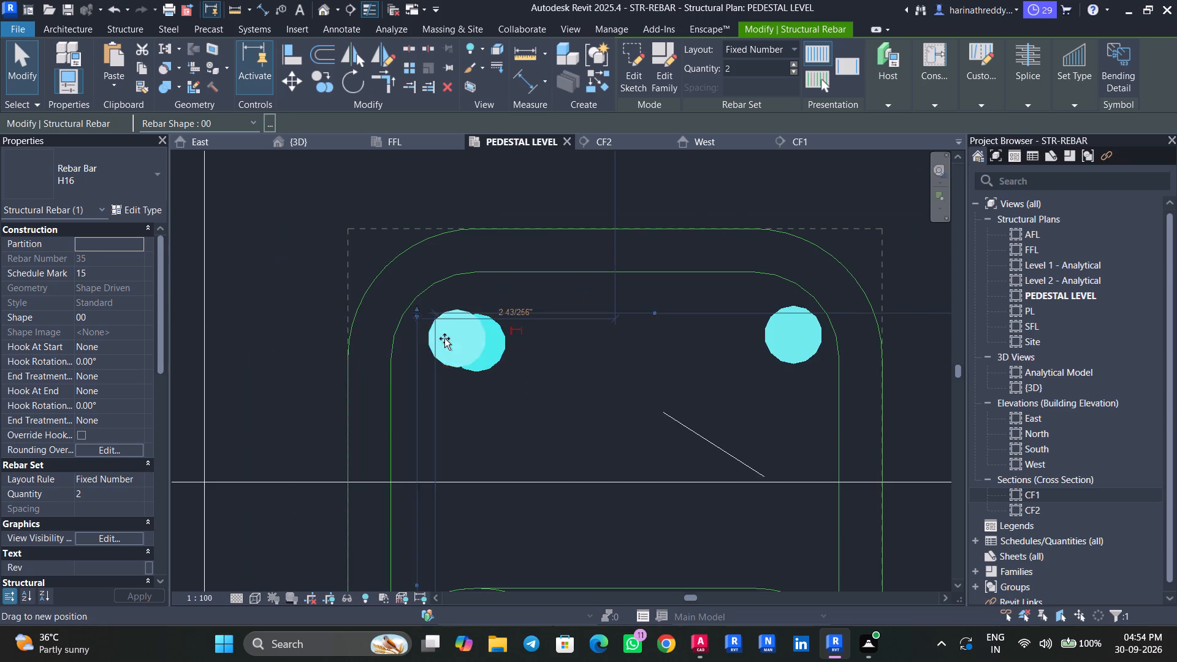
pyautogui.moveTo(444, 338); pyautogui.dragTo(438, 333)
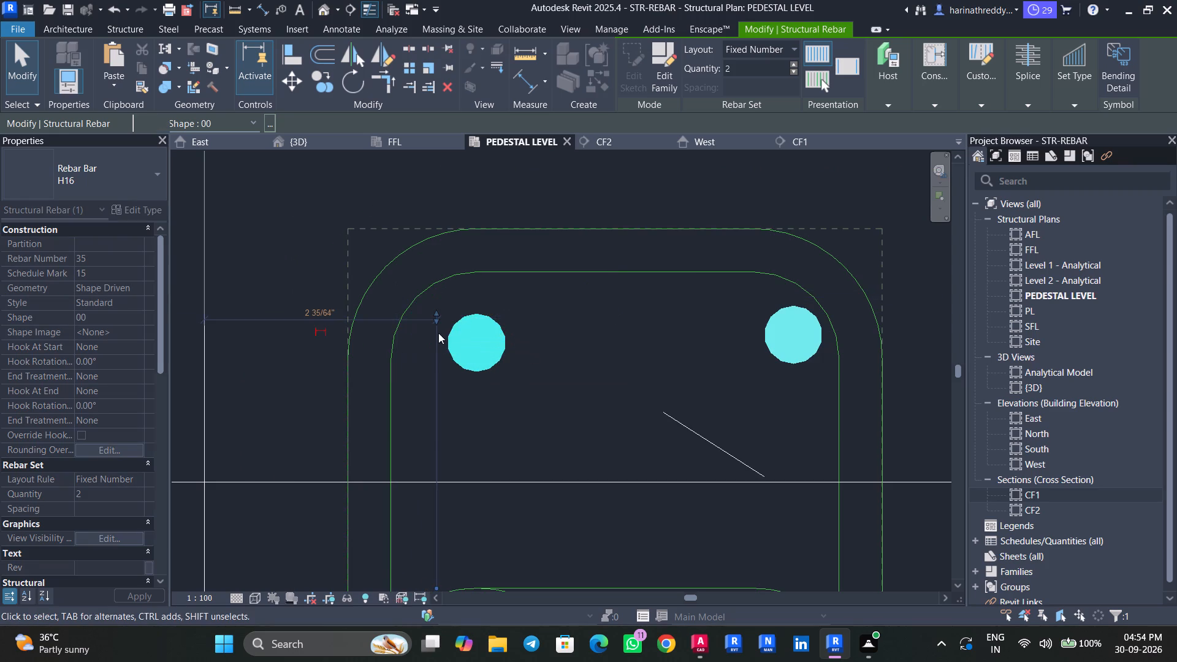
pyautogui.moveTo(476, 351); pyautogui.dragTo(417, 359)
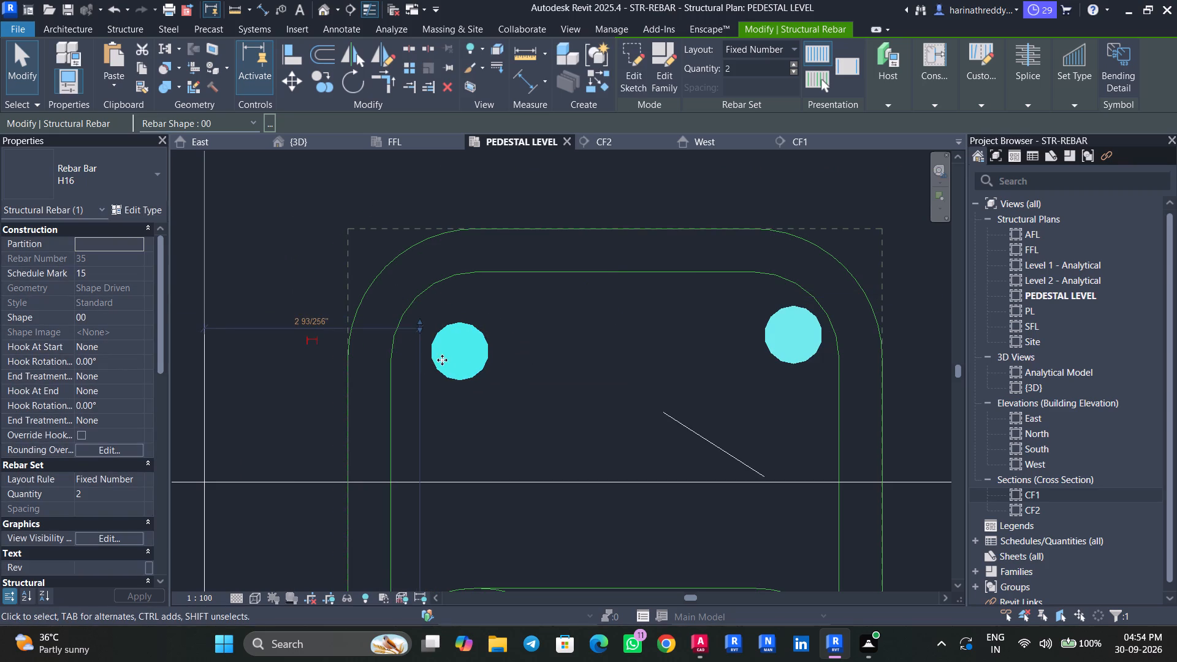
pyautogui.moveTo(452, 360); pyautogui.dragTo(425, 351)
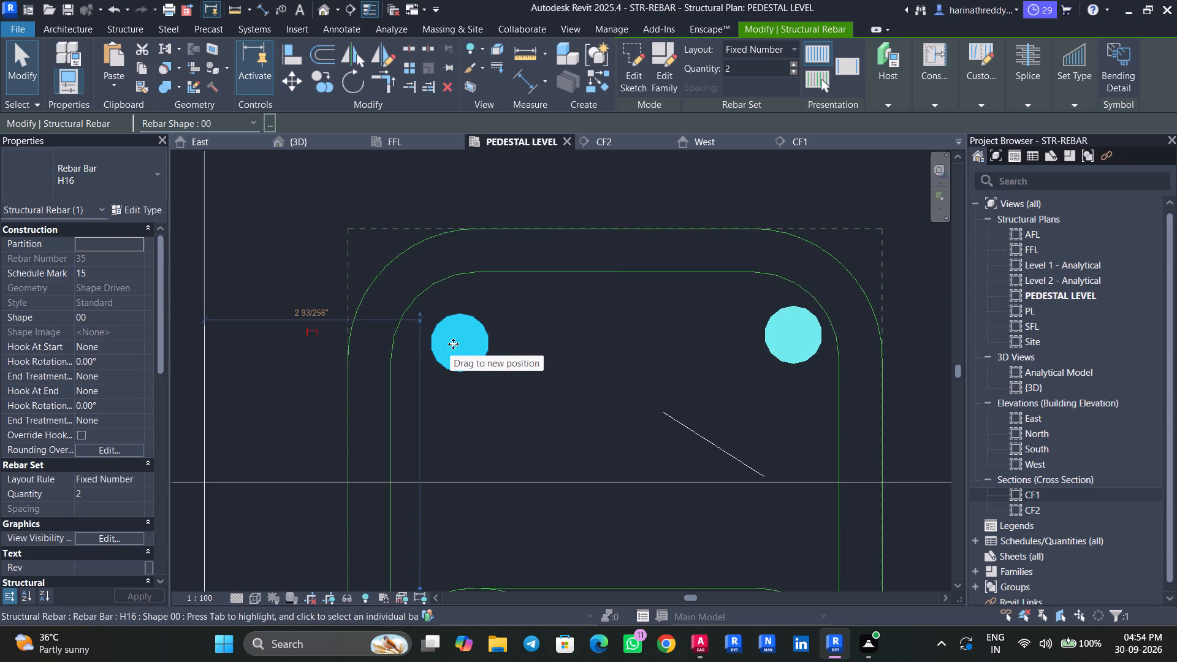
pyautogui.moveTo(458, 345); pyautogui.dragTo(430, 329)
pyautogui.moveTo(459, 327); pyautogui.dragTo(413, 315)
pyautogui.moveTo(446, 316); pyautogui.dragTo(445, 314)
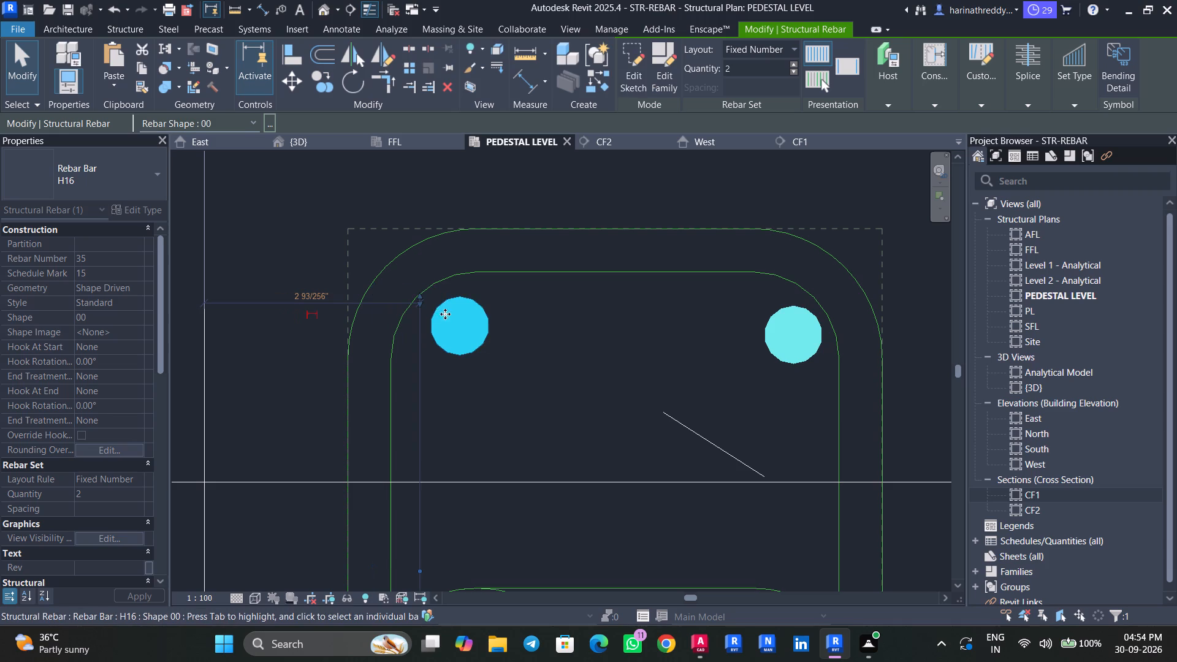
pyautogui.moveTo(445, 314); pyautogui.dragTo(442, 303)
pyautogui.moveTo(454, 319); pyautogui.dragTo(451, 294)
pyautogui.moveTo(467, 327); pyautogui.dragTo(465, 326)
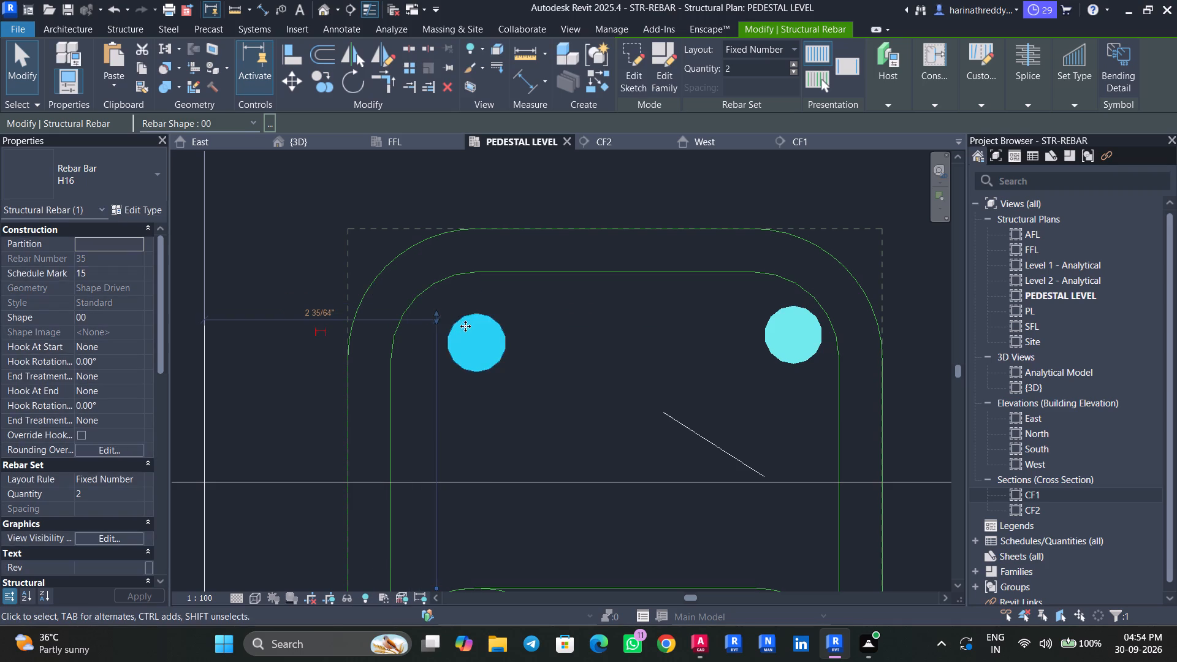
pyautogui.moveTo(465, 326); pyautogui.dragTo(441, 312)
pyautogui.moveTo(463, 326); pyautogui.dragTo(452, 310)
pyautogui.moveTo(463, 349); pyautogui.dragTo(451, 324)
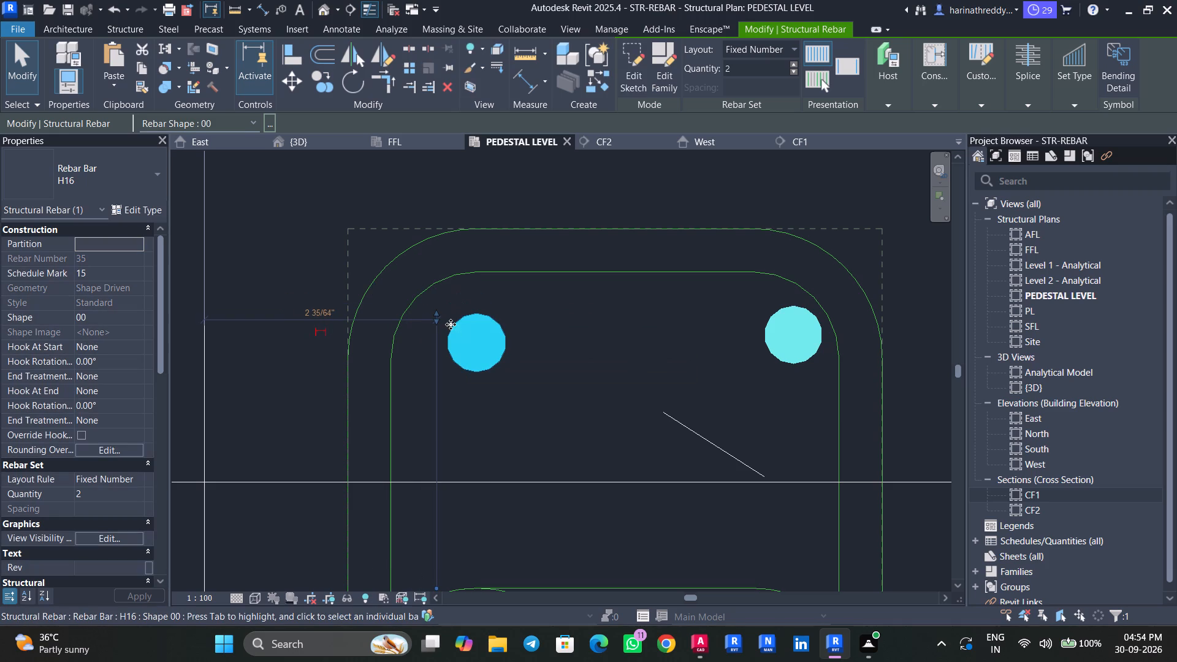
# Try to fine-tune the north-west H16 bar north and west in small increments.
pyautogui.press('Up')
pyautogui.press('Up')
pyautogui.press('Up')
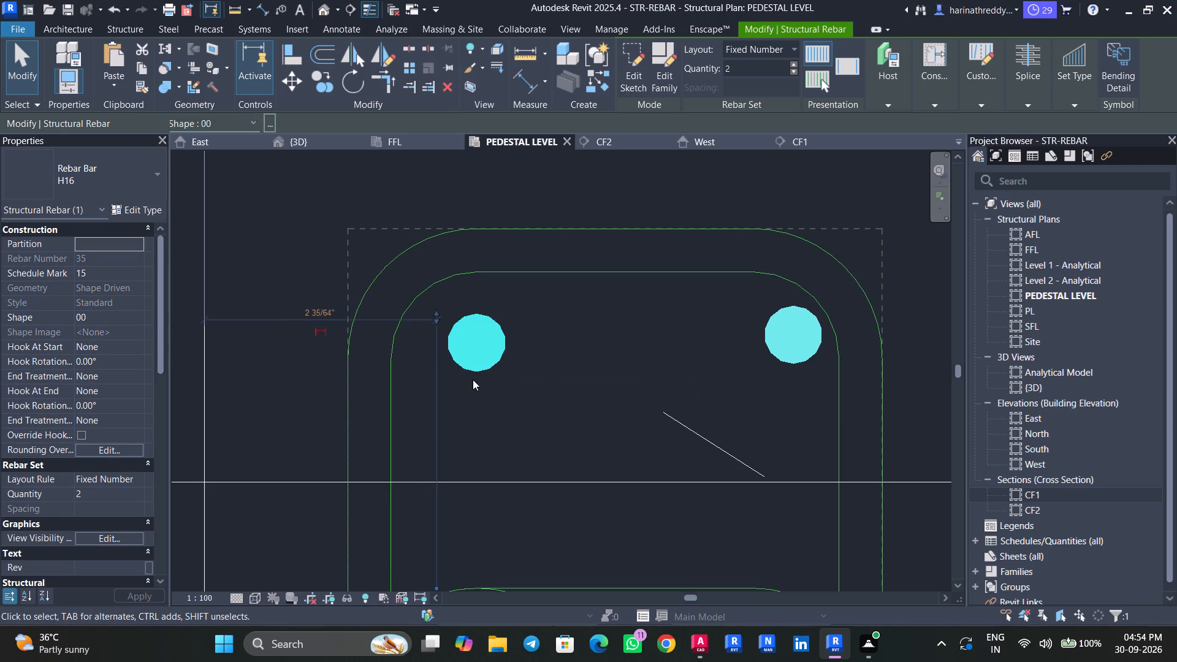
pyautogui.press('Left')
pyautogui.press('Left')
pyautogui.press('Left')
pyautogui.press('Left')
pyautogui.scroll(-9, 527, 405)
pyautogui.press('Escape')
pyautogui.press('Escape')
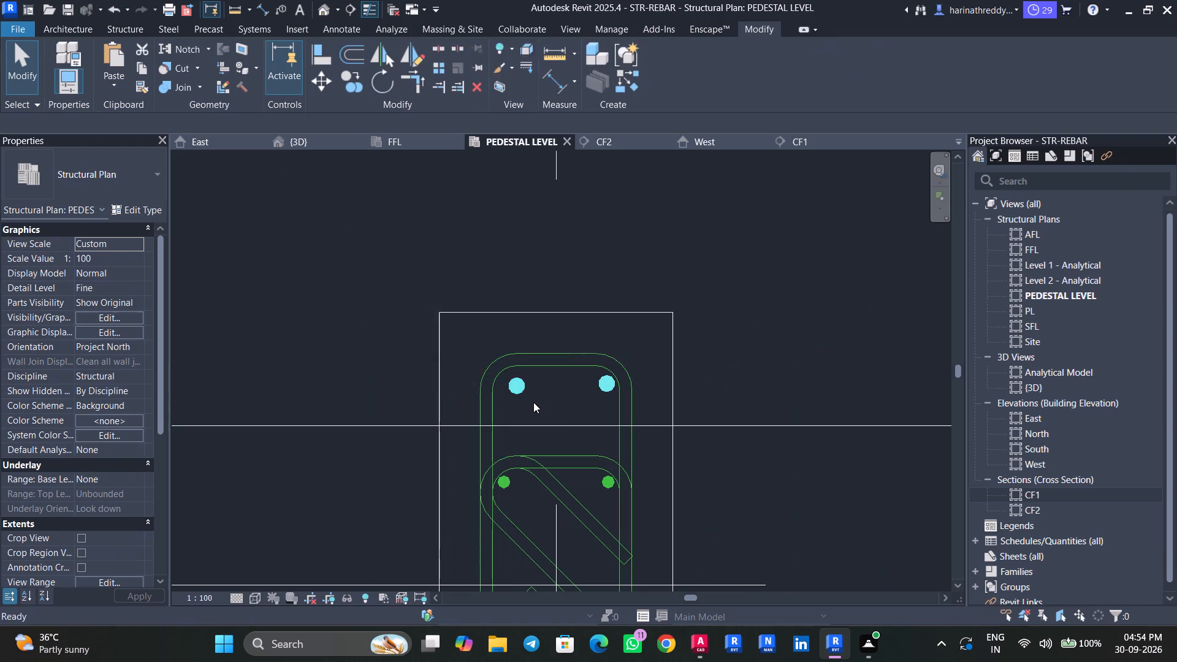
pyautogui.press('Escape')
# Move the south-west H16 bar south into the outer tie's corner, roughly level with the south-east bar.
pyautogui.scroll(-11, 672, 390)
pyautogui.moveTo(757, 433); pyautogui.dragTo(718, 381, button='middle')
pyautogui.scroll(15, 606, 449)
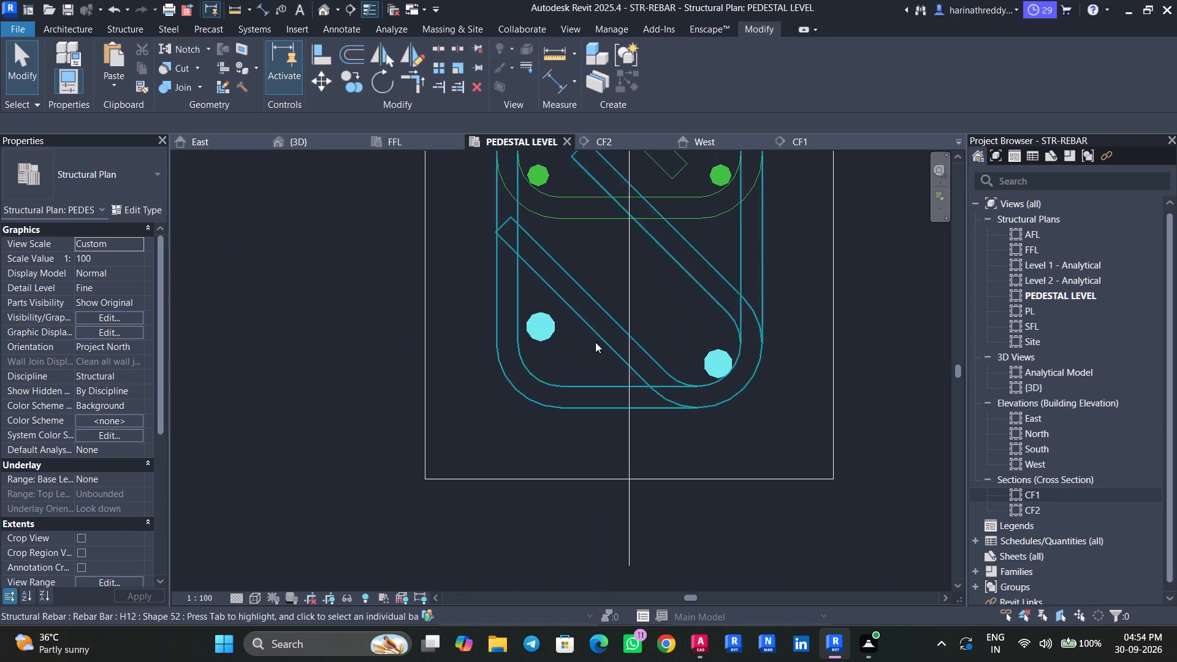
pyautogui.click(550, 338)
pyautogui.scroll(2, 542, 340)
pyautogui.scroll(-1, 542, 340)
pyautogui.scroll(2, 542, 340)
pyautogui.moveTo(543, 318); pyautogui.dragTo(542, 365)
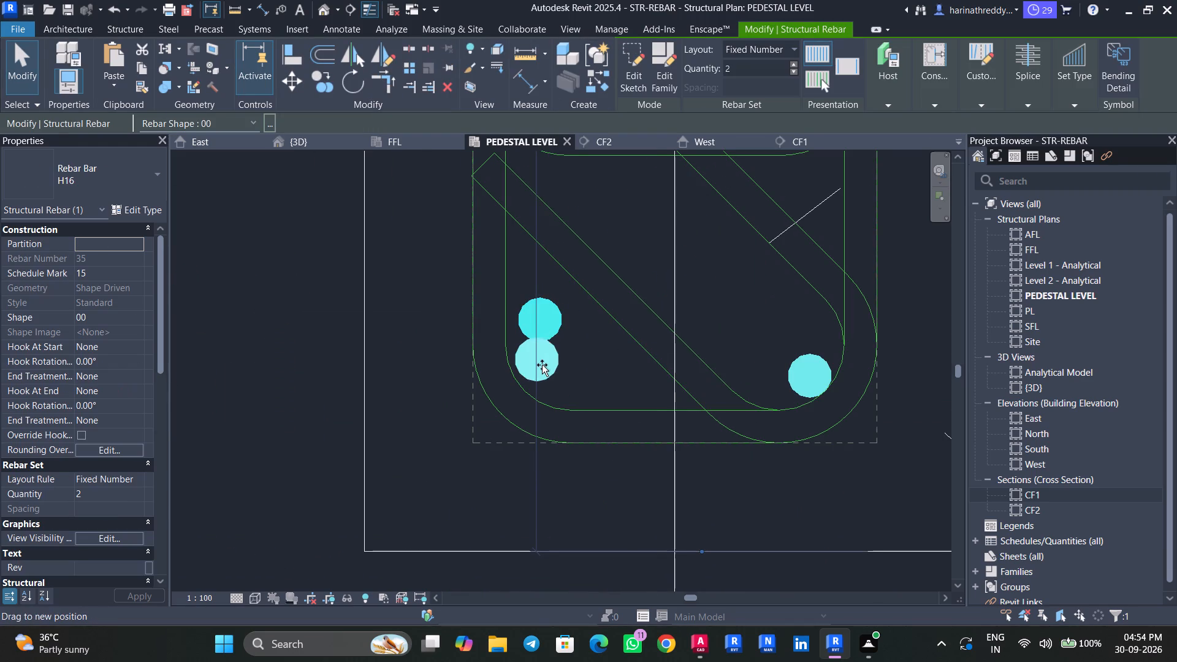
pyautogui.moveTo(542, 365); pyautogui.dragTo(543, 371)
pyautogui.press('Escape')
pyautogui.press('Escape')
# Delete the misaligned west pair of H16 bars from column C2.
pyautogui.scroll(-6, 570, 356)
pyautogui.moveTo(588, 275); pyautogui.dragTo(625, 505, button='middle')
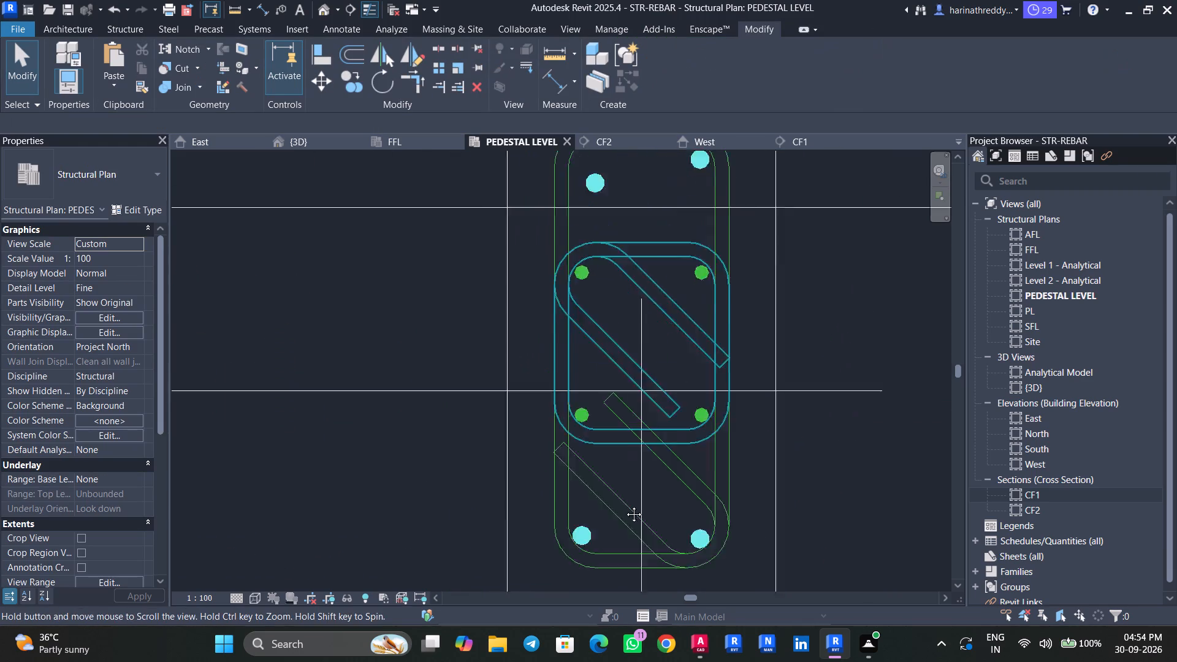
pyautogui.moveTo(625, 505); pyautogui.dragTo(630, 520, button='middle')
pyautogui.scroll(4, 588, 254)
pyautogui.moveTo(595, 256); pyautogui.dragTo(591, 344, button='middle')
pyautogui.click(621, 346)
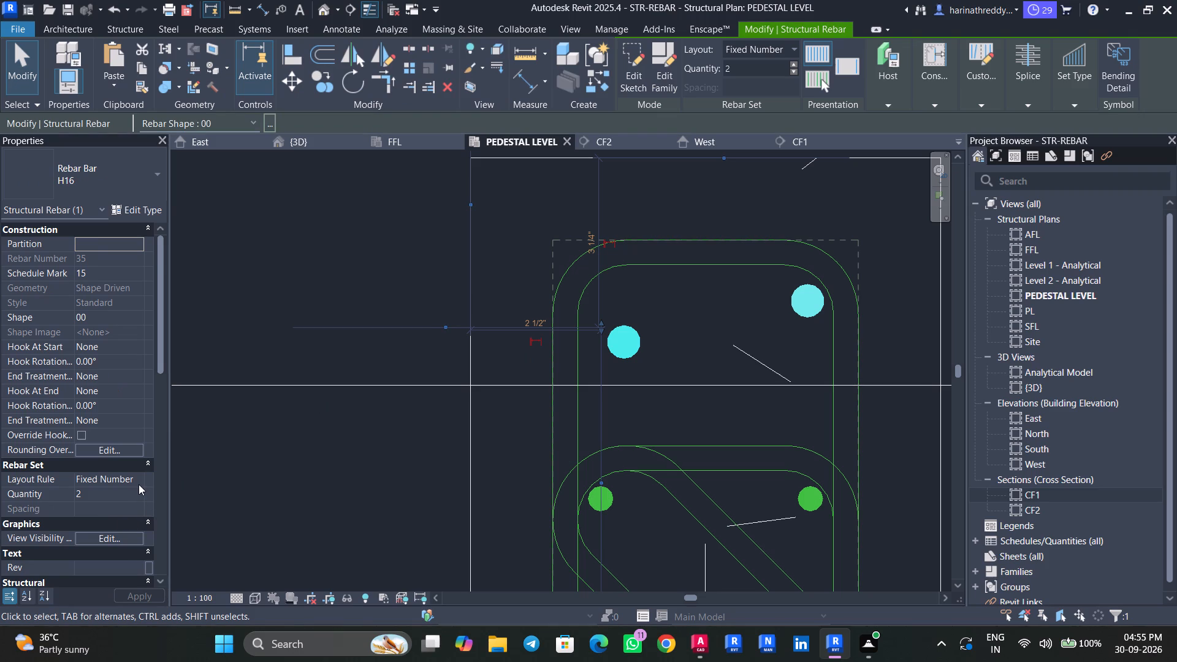
pyautogui.scroll(-2, 139, 484)
pyautogui.press('Delete')
# Mirror the east pair of H16 corner bars about the column's north-south centreline to the west side of the outer tie.
pyautogui.scroll(-4, 632, 351)
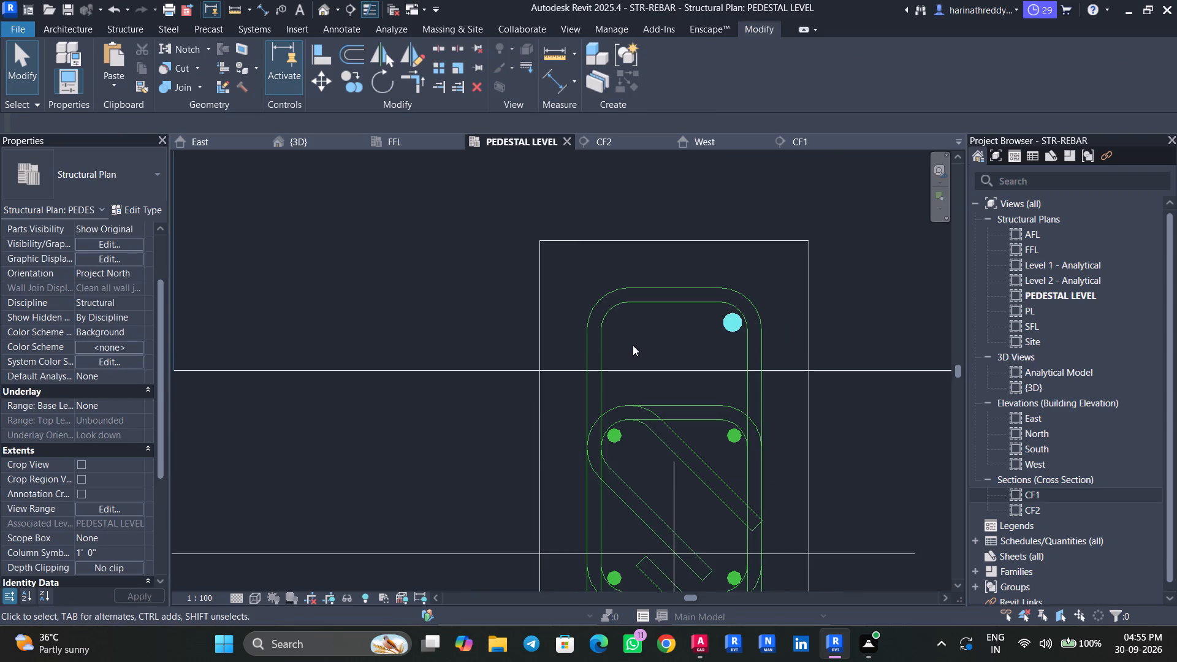
pyautogui.scroll(-2, 633, 345)
pyautogui.moveTo(628, 338); pyautogui.dragTo(593, 283, button='middle')
pyautogui.click(669, 283)
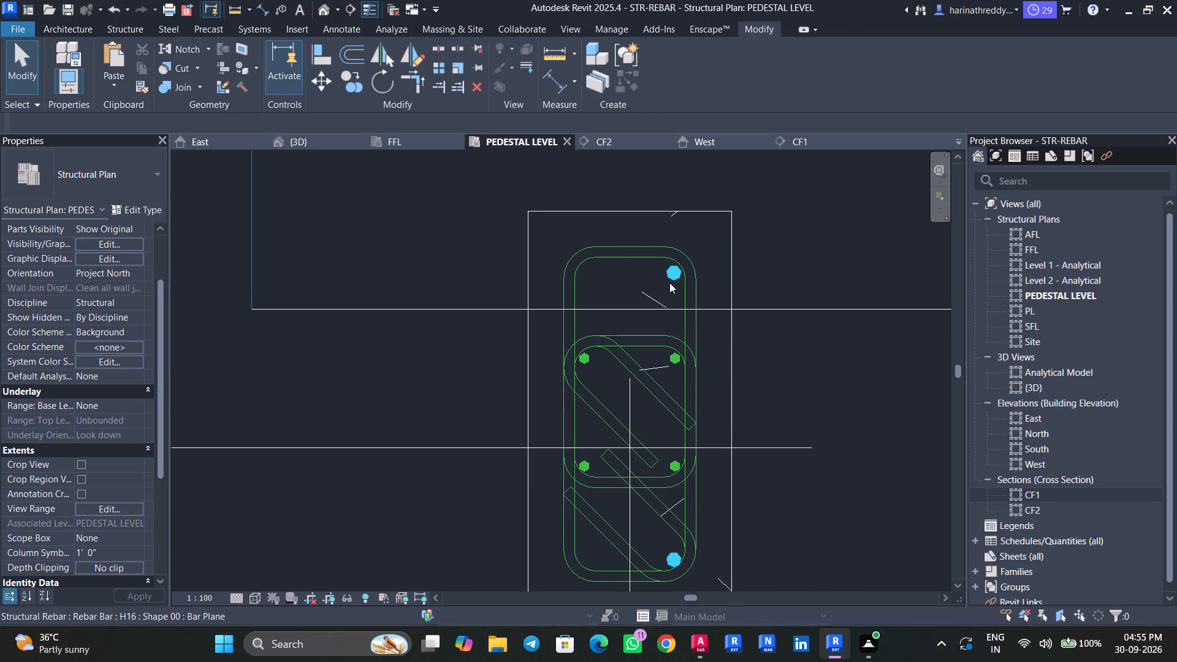
pyautogui.click(361, 63)
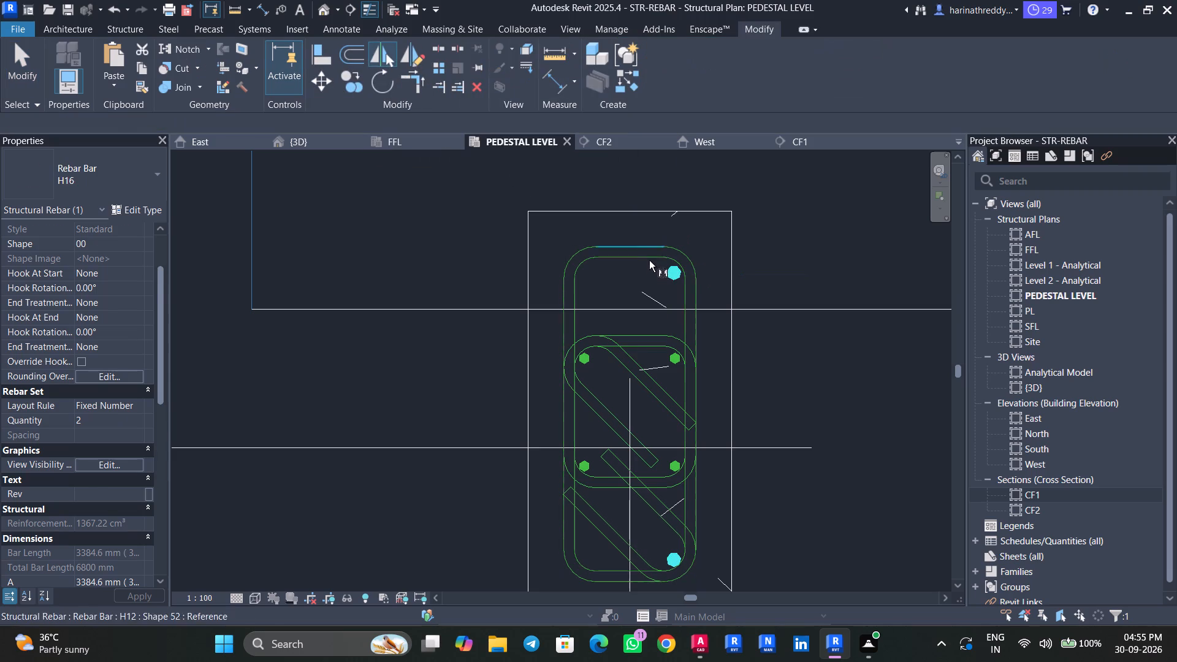
pyautogui.click(631, 297)
pyautogui.press('Escape')
pyautogui.press('Escape')
pyautogui.press('Escape')
pyautogui.press('Escape')
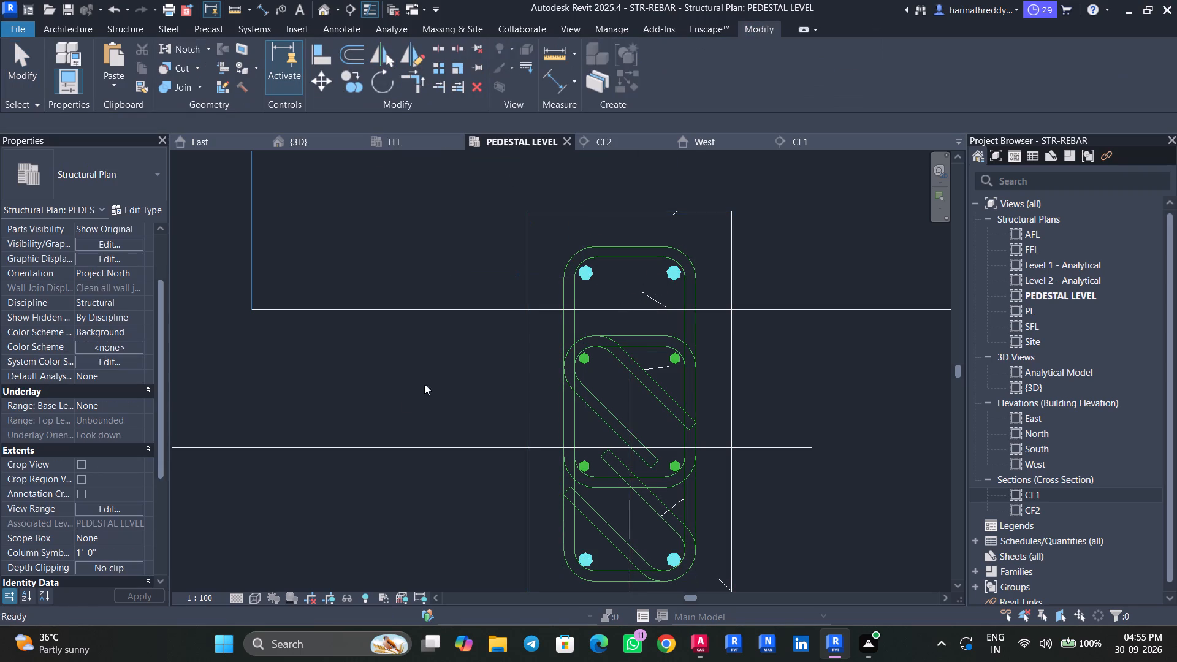
# Save the model.
pyautogui.scroll(-2, 413, 394)
pyautogui.hotkey('ctrl', 's')
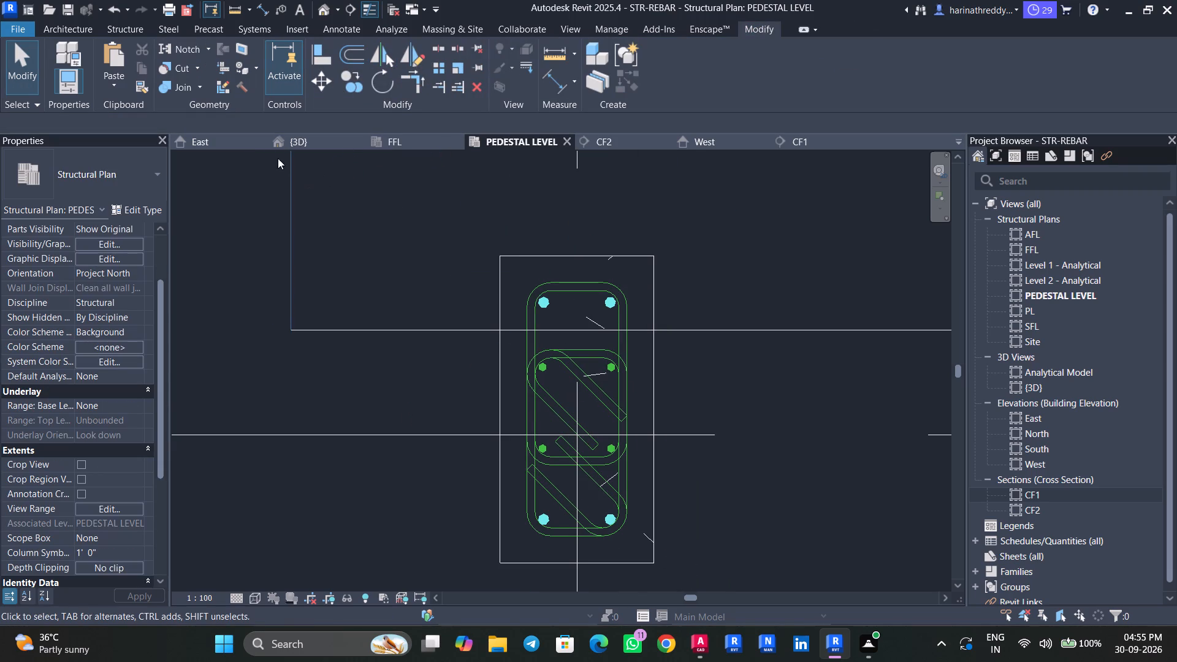
# Open section CF1 and examine column C2's H16 bars and ties from the column top down to the pedestal.
pyautogui.click(796, 147)
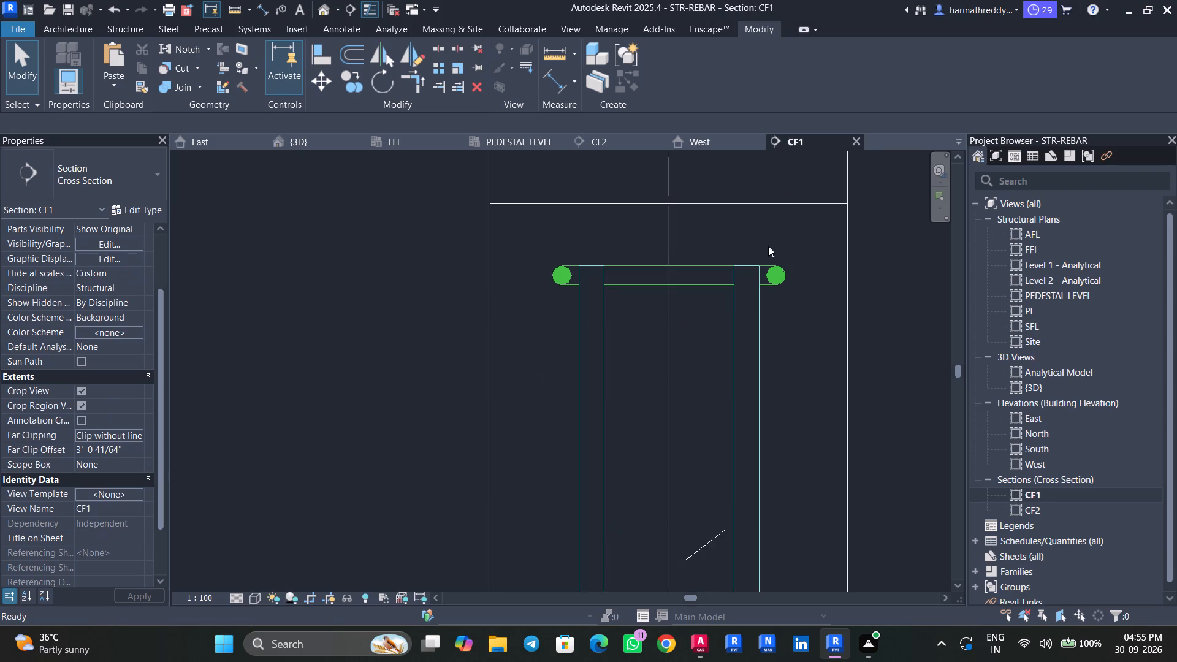
pyautogui.scroll(-6, 676, 310)
pyautogui.scroll(1, 676, 305)
pyautogui.scroll(-1, 676, 305)
pyautogui.moveTo(660, 355); pyautogui.dragTo(635, 214, button='middle')
pyautogui.click(618, 292)
pyautogui.scroll(-8, 631, 325)
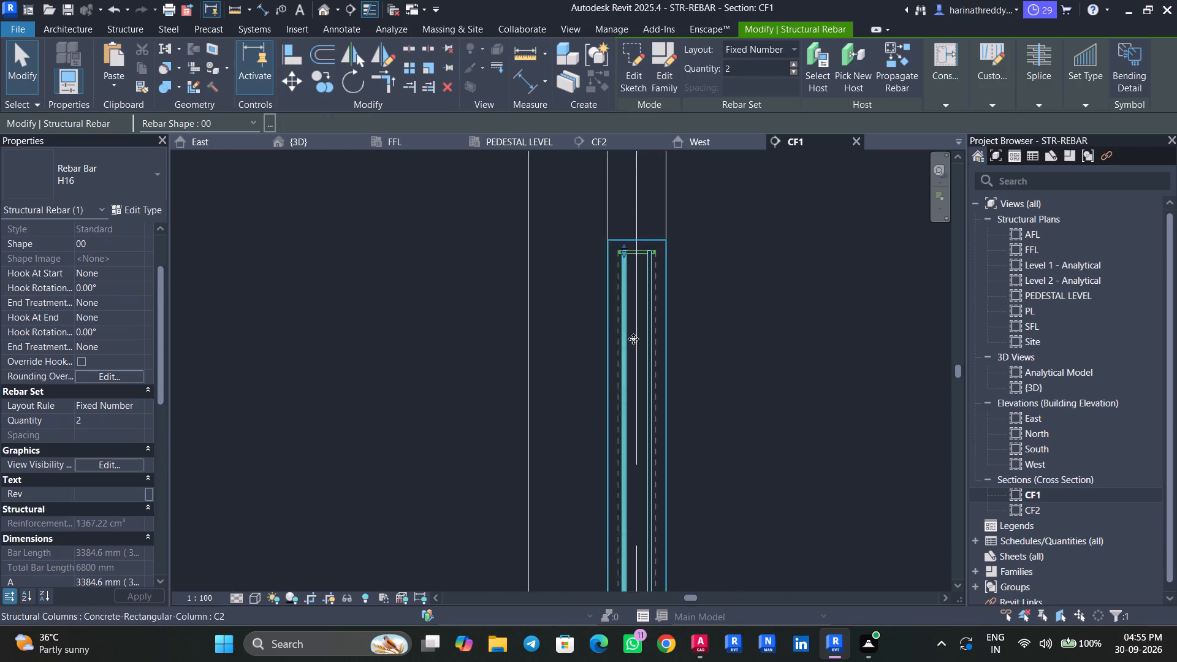
pyautogui.moveTo(633, 335); pyautogui.dragTo(612, 215, button='middle')
pyautogui.press('Escape')
pyautogui.press('Escape')
pyautogui.moveTo(608, 477); pyautogui.dragTo(584, 252, button='middle')
pyautogui.scroll(3, 576, 398)
pyautogui.moveTo(605, 353); pyautogui.dragTo(601, 563, button='middle')
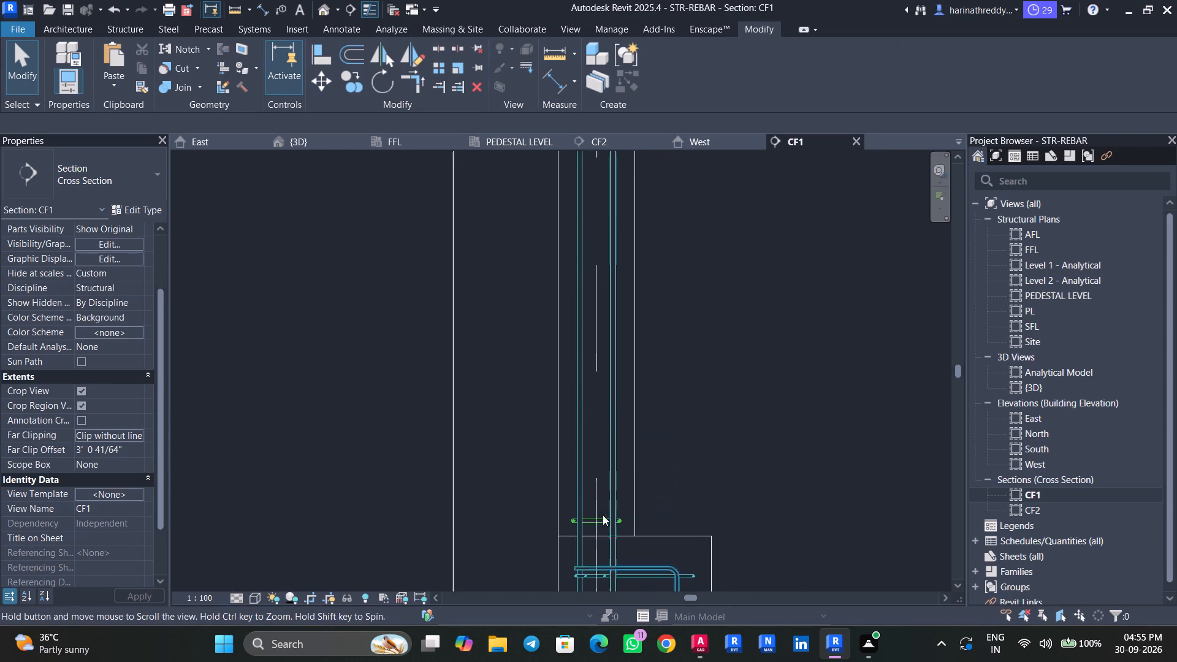
# In section CF1, set column C2's outer H12 tie layout to Maximum Spacing with a spacing of 8".
pyautogui.scroll(-3, 608, 407)
pyautogui.moveTo(649, 256); pyautogui.dragTo(666, 591, button='middle')
pyautogui.scroll(4, 608, 382)
pyautogui.click(625, 406)
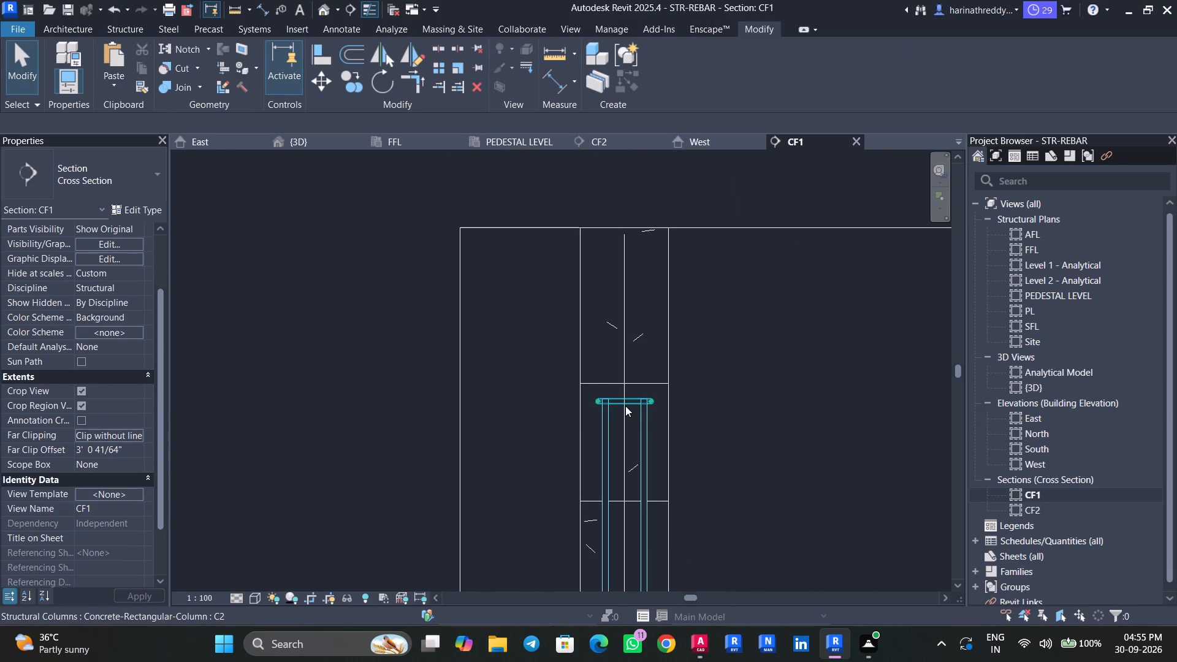
pyautogui.moveTo(432, 384); pyautogui.dragTo(411, 315, button='middle')
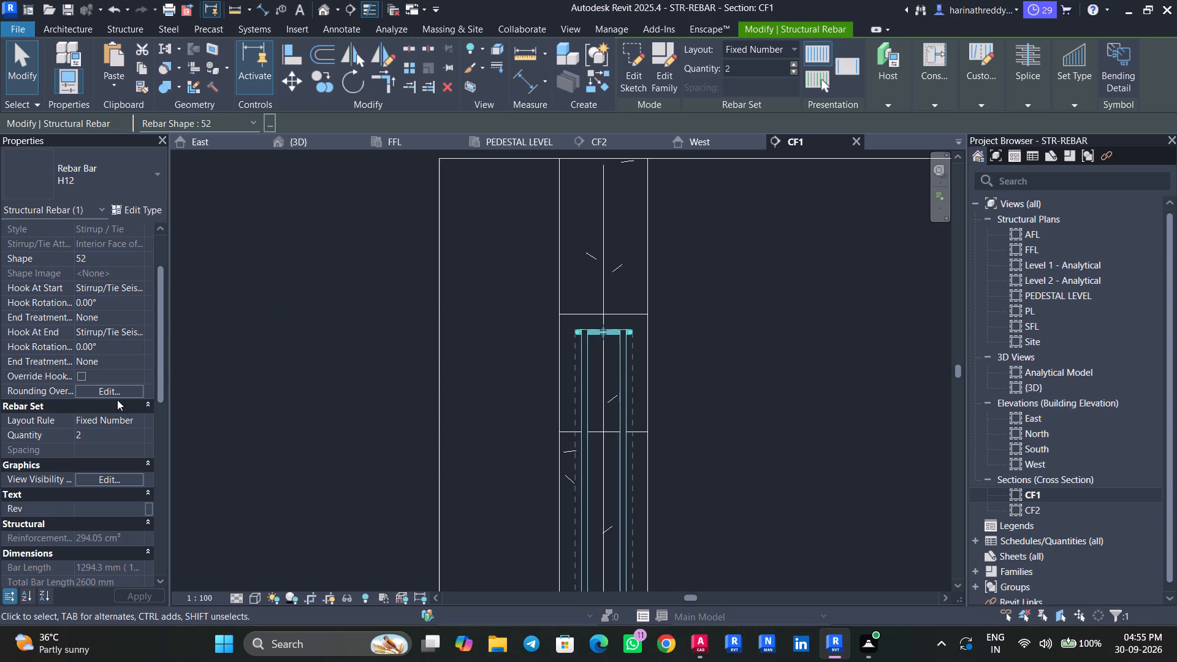
pyautogui.click(135, 419)
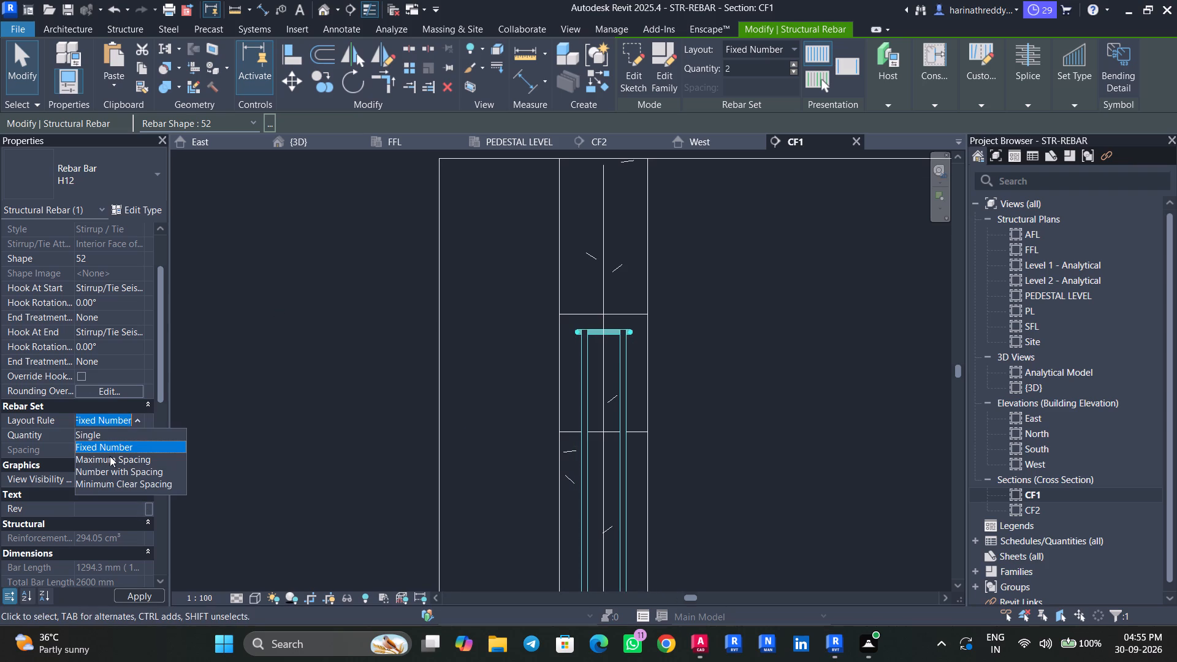
pyautogui.click(111, 459)
pyautogui.click(127, 449)
pyautogui.moveTo(128, 449); pyautogui.dragTo(28, 453)
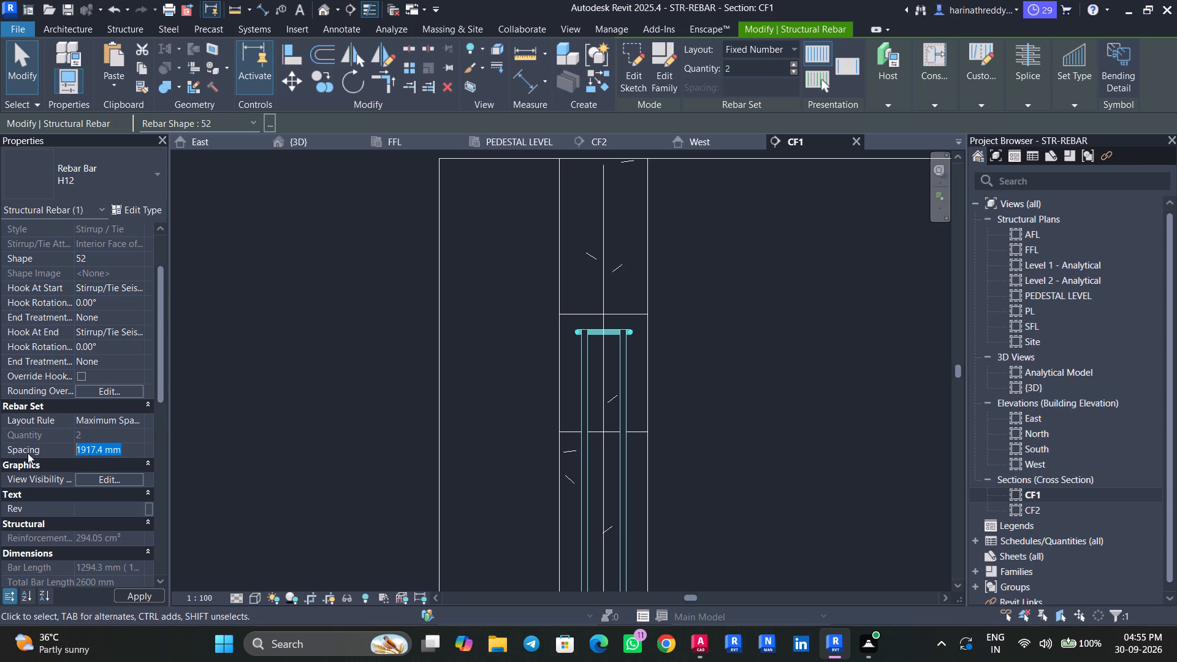
pyautogui.press('8')
pyautogui.hotkey('shift', '"')
pyautogui.press('Return')
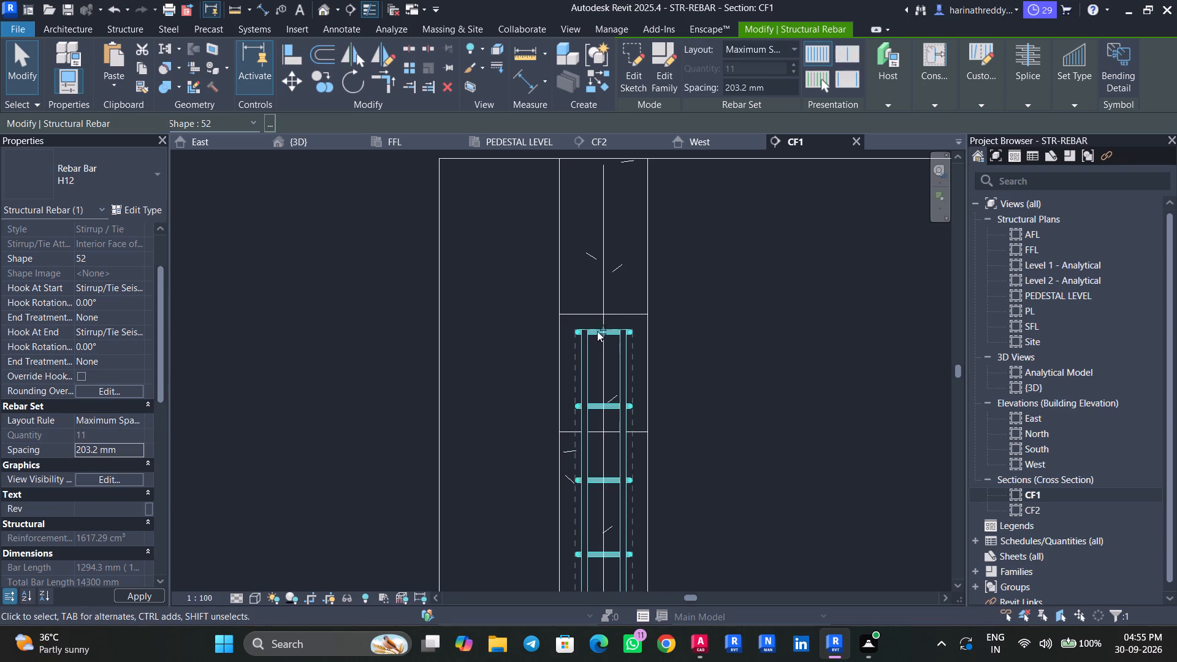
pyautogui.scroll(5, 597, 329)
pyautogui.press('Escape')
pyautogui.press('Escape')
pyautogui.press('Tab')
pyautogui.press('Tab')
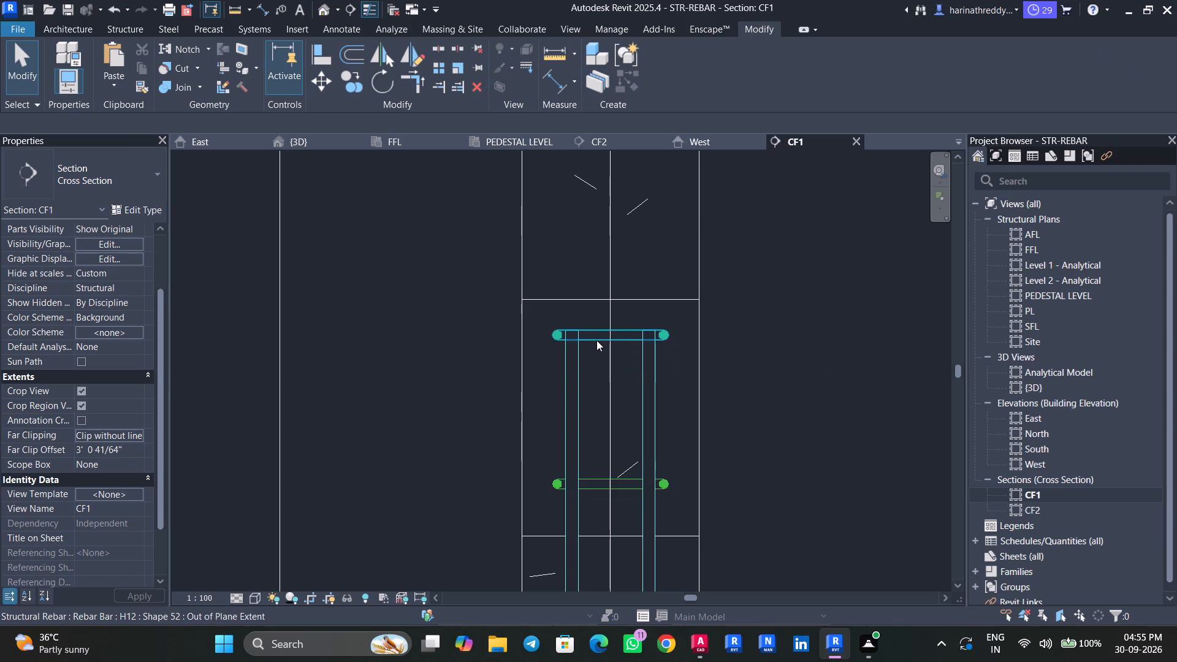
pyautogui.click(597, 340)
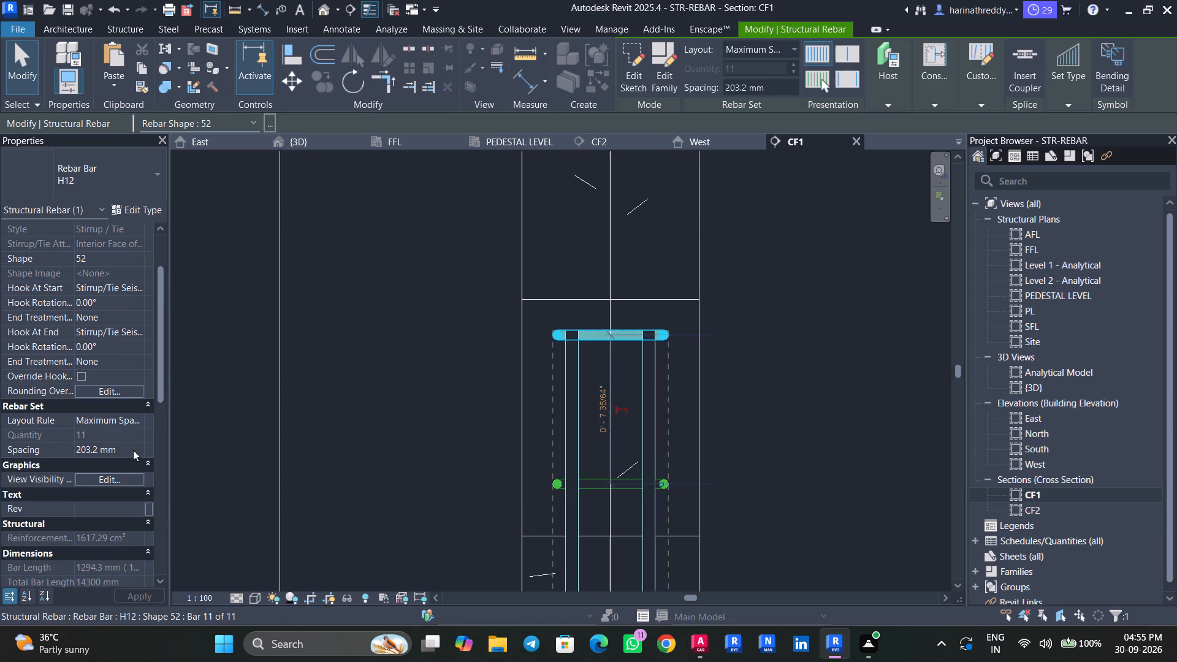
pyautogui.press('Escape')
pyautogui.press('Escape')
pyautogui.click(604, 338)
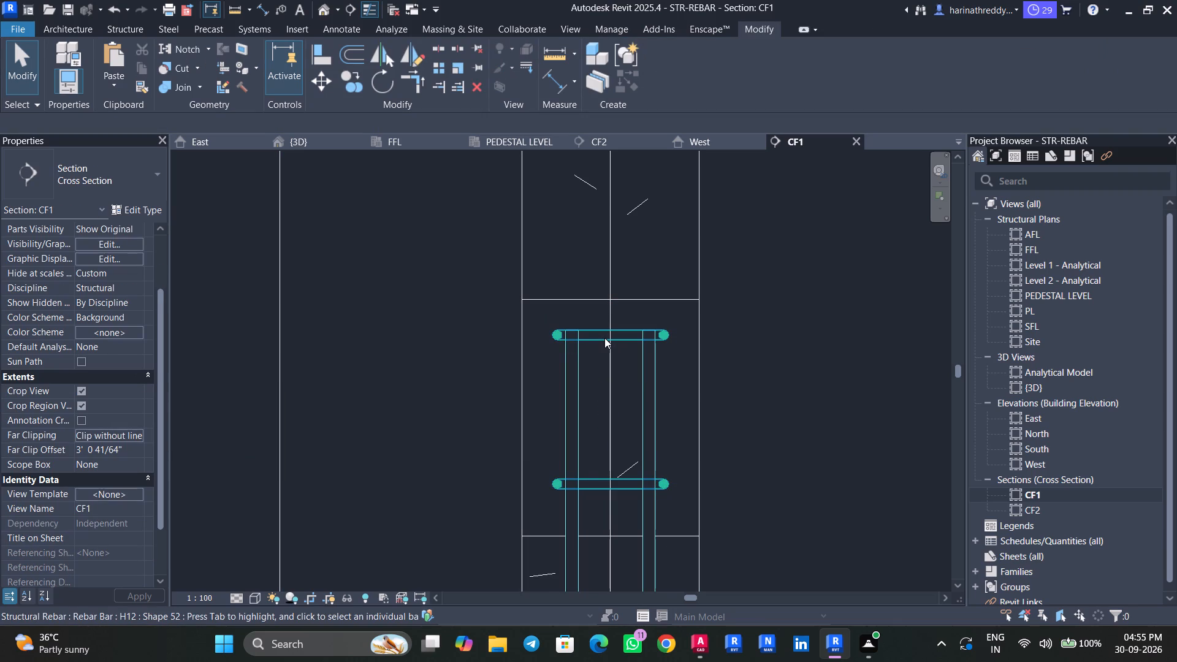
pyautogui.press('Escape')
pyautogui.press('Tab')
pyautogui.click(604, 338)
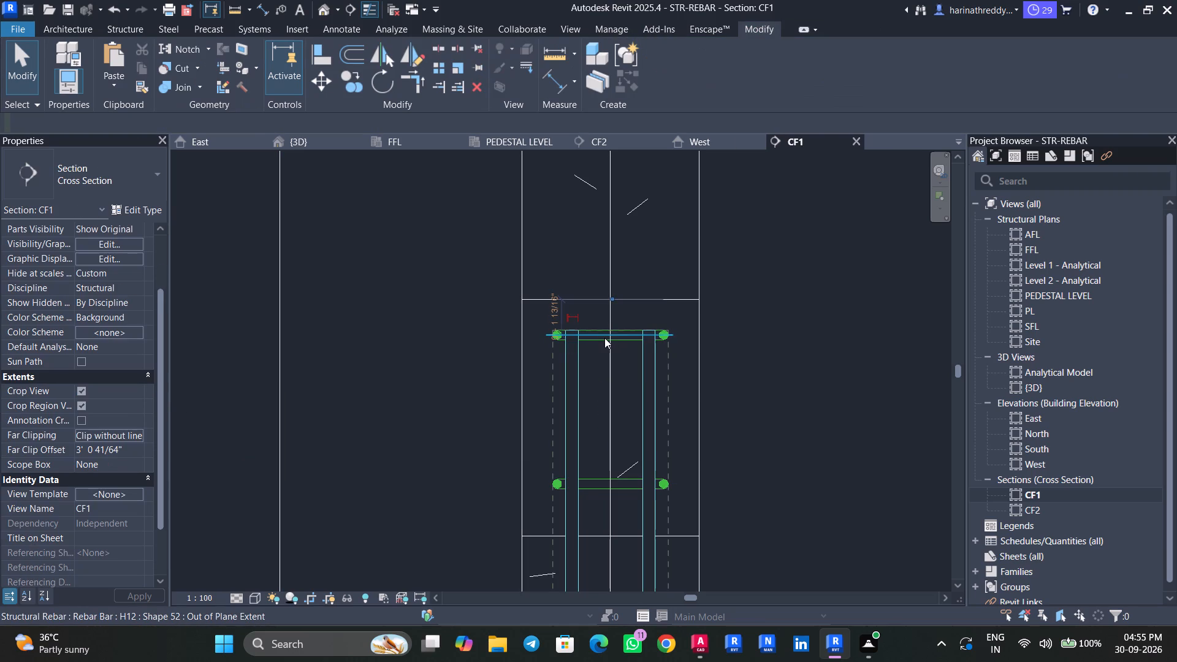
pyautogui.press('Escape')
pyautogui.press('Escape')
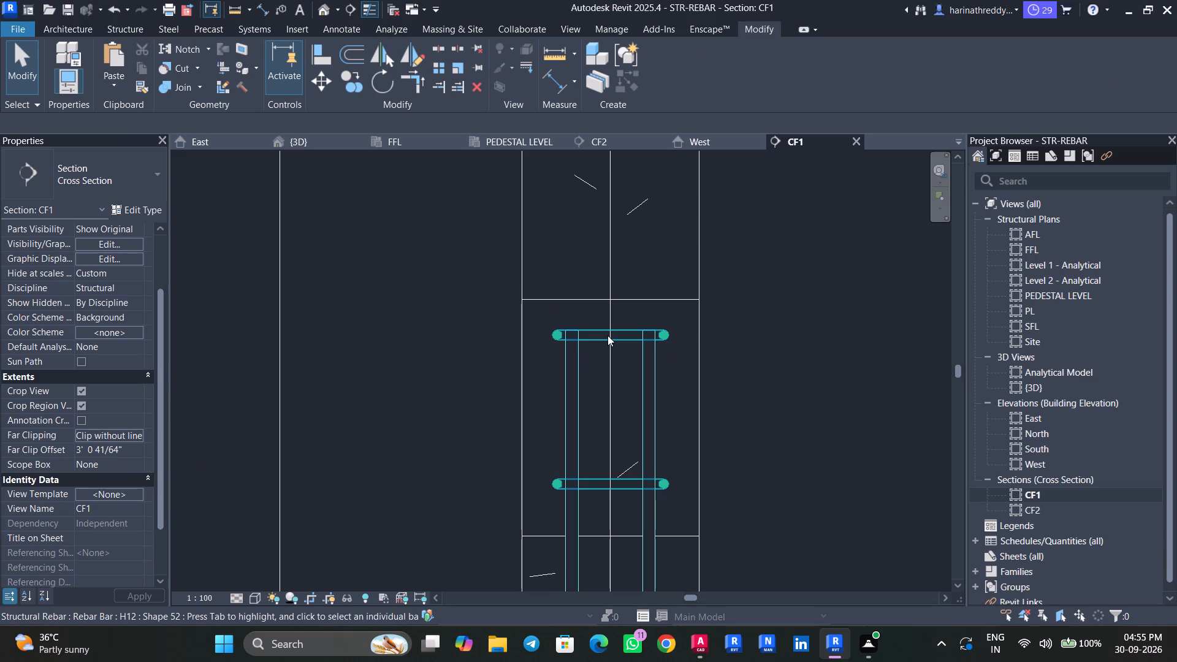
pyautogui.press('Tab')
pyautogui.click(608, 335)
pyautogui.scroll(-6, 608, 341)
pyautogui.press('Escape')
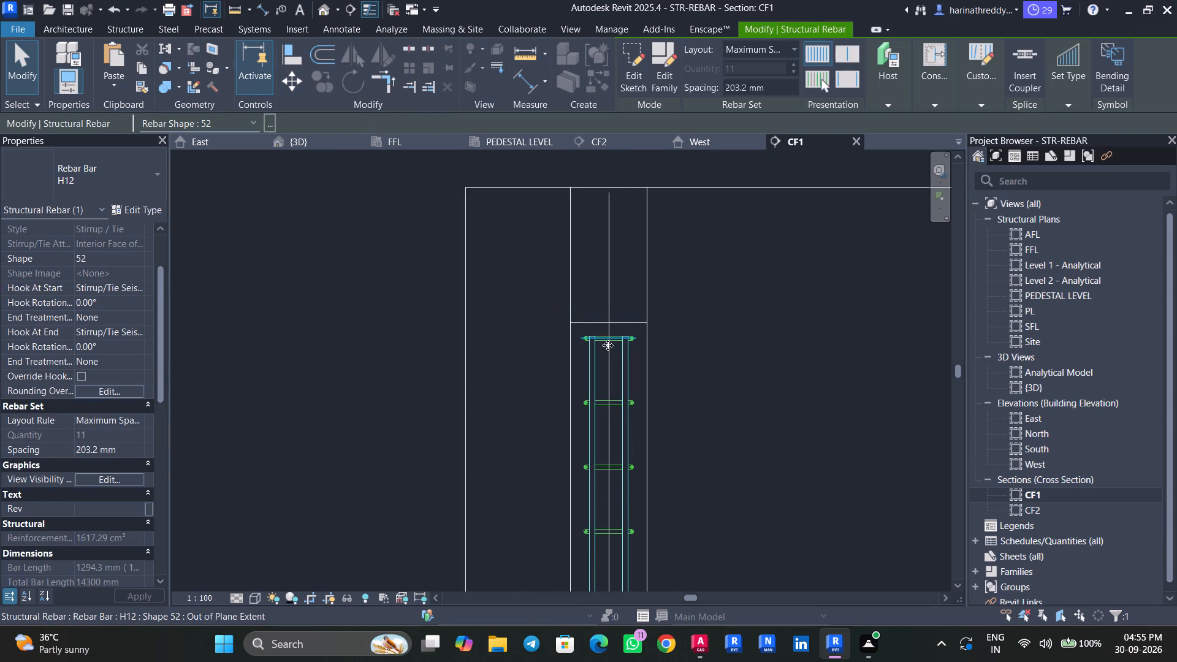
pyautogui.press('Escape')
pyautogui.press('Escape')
# In the PEDESTAL LEVEL plan, set column C2's inner H12 tie layout to Maximum Spacing with a spacing of 8".
pyautogui.click(518, 142)
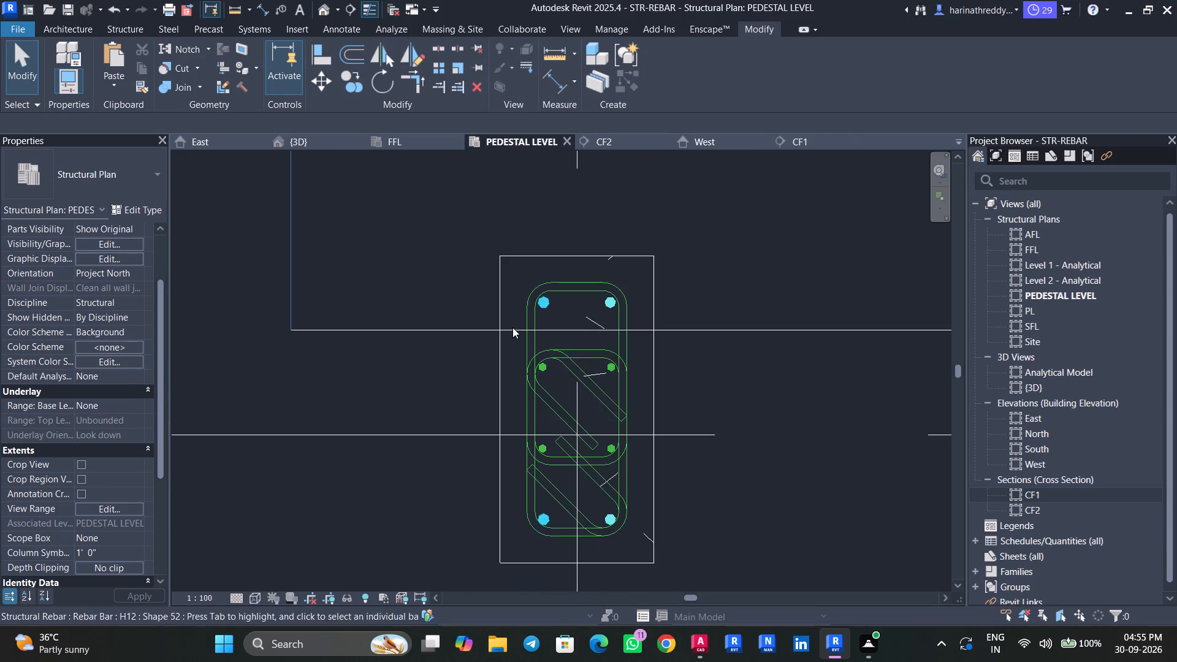
pyautogui.click(531, 318)
pyautogui.press('Escape')
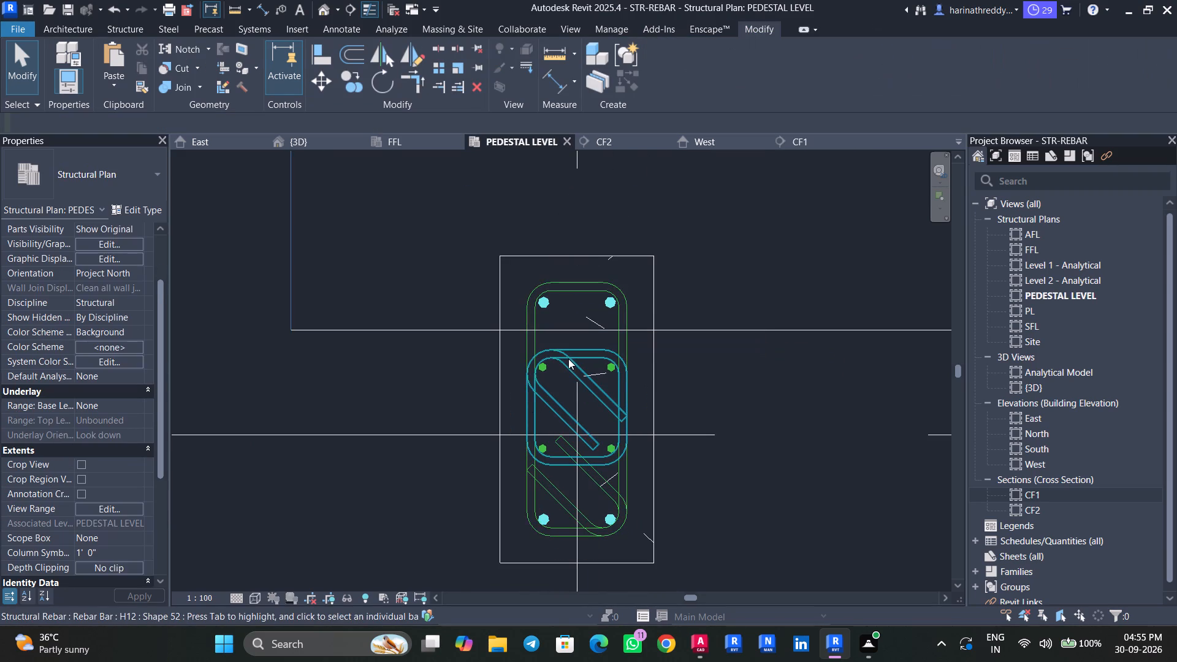
pyautogui.click(568, 359)
pyautogui.click(142, 421)
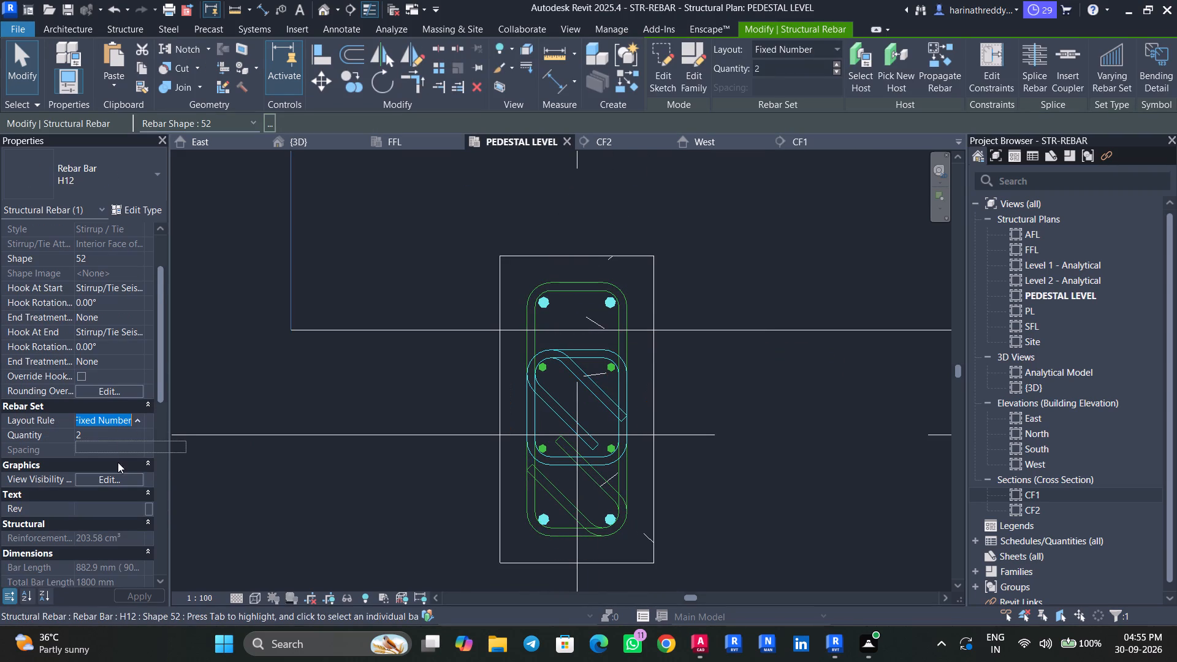
pyautogui.click(119, 461)
pyautogui.click(133, 455)
pyautogui.press('8')
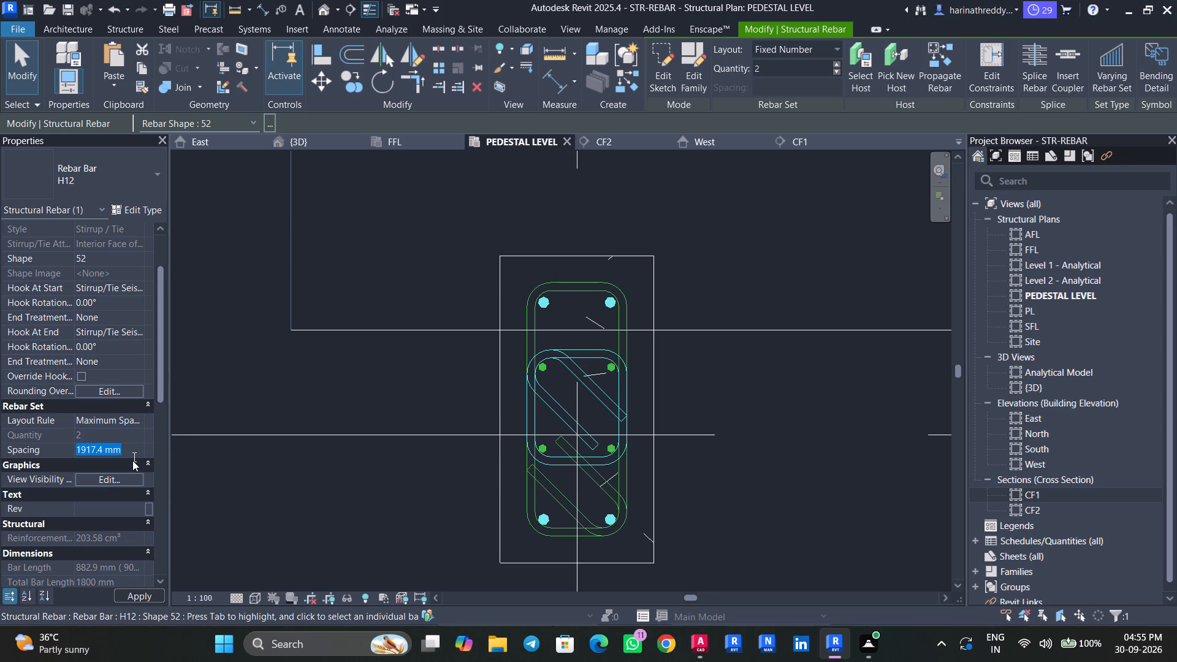
pyautogui.hotkey('shift', '"')
pyautogui.press('Return')
pyautogui.press('Escape')
pyautogui.press('Escape')
pyautogui.press('Escape')
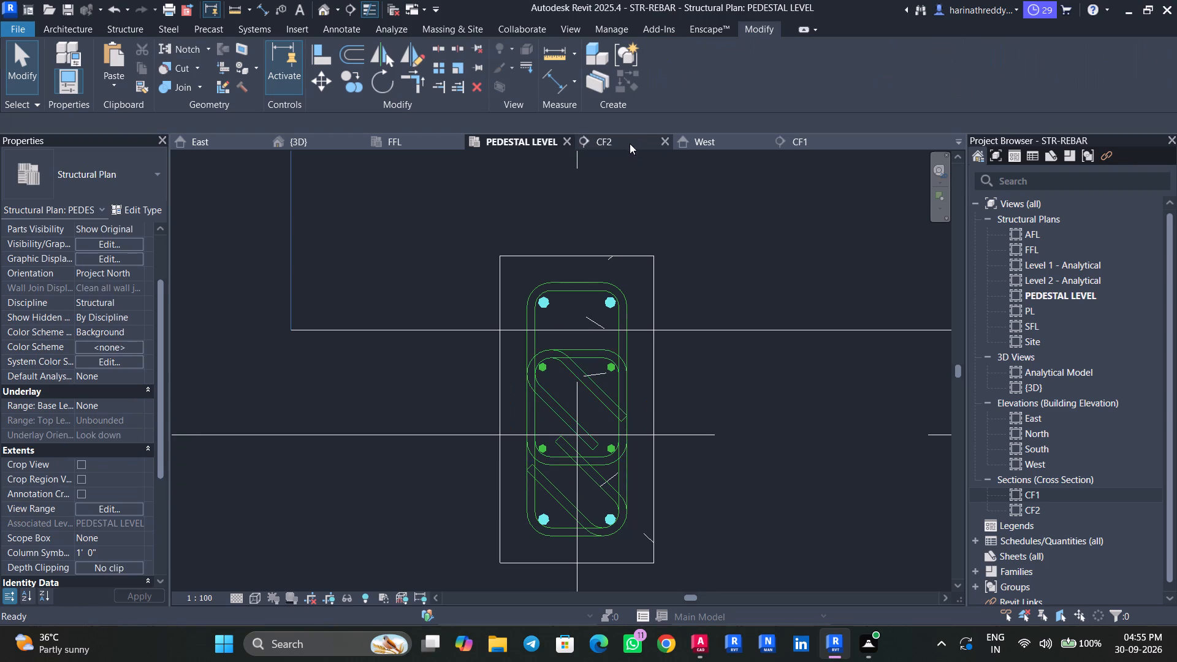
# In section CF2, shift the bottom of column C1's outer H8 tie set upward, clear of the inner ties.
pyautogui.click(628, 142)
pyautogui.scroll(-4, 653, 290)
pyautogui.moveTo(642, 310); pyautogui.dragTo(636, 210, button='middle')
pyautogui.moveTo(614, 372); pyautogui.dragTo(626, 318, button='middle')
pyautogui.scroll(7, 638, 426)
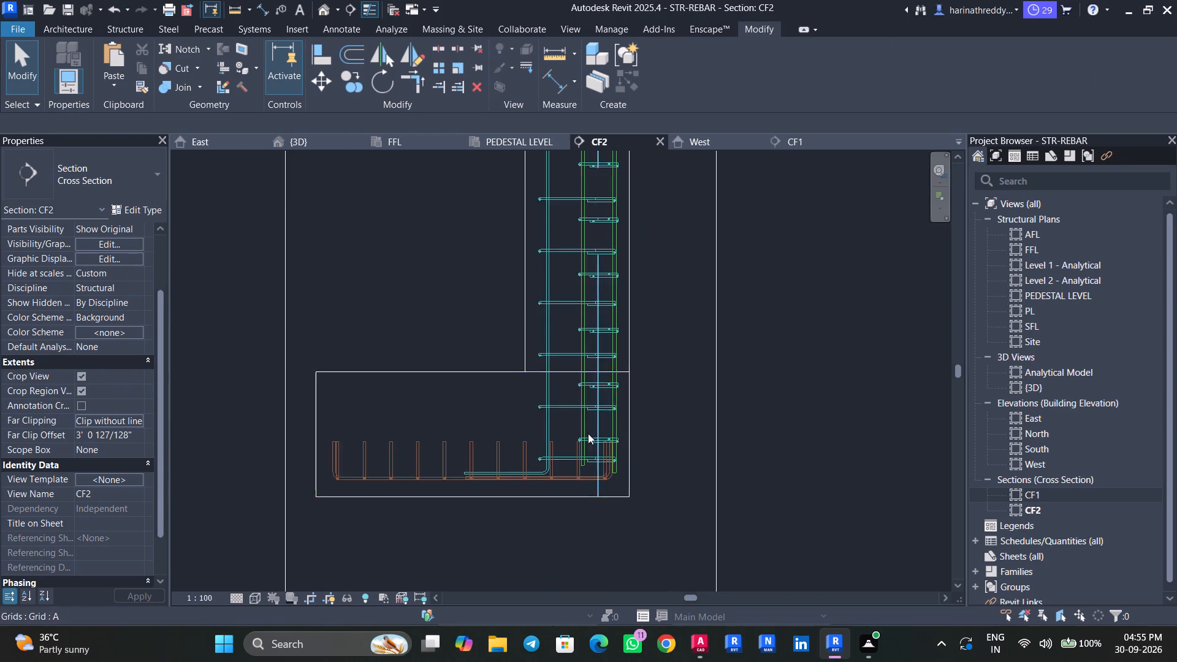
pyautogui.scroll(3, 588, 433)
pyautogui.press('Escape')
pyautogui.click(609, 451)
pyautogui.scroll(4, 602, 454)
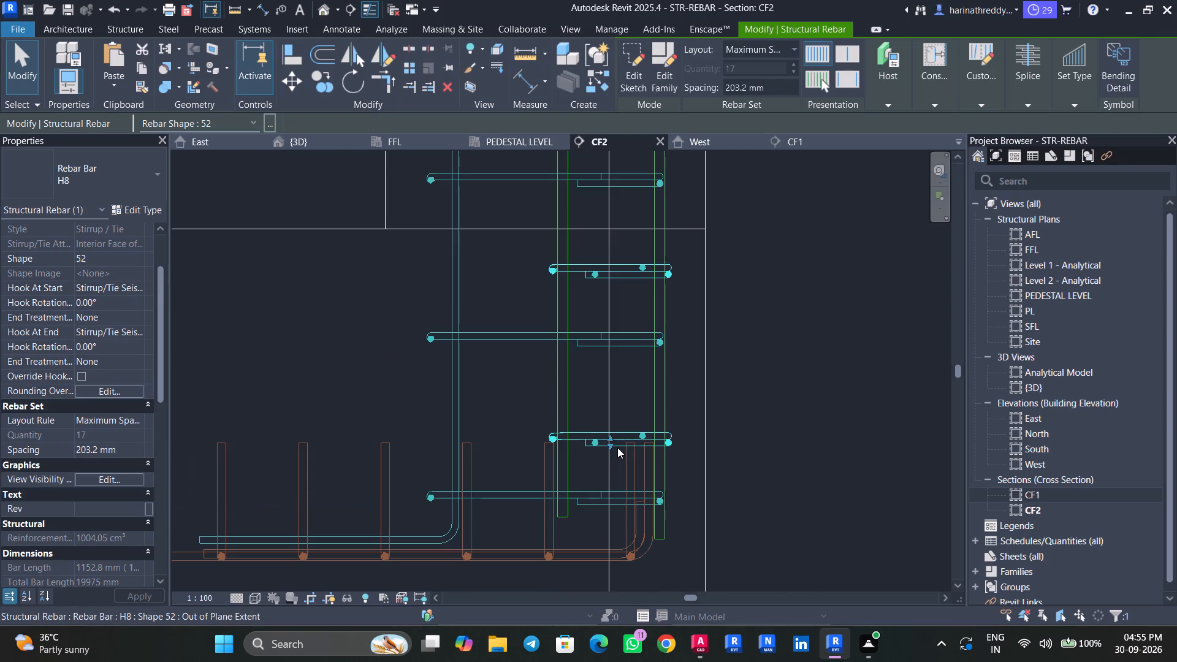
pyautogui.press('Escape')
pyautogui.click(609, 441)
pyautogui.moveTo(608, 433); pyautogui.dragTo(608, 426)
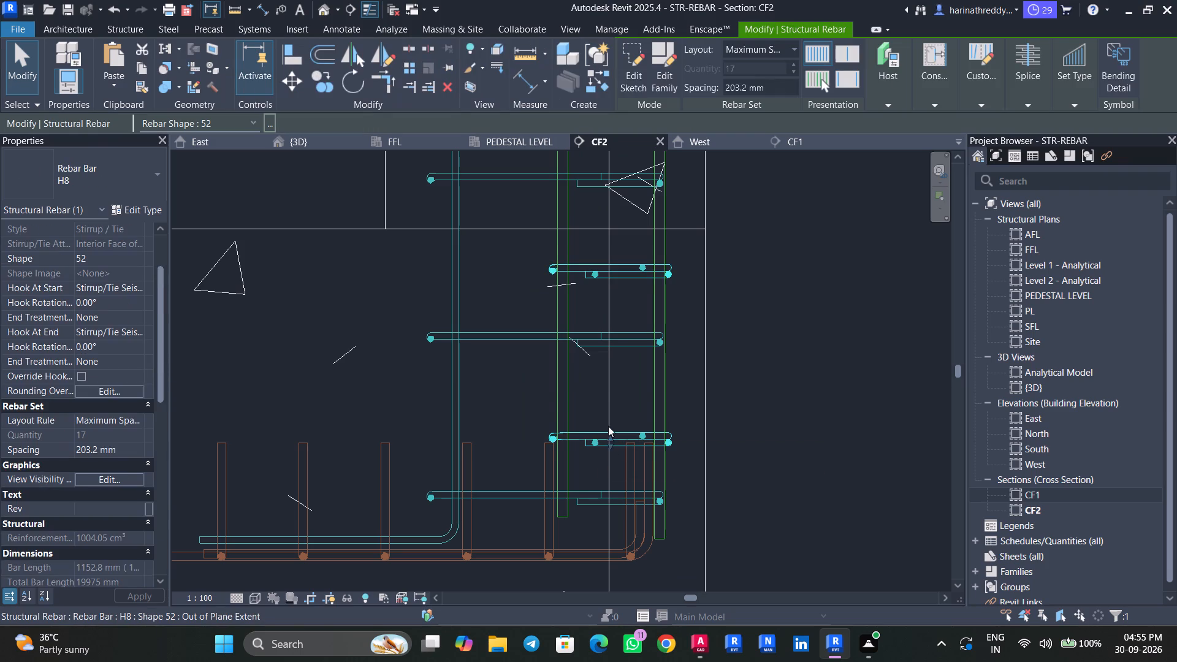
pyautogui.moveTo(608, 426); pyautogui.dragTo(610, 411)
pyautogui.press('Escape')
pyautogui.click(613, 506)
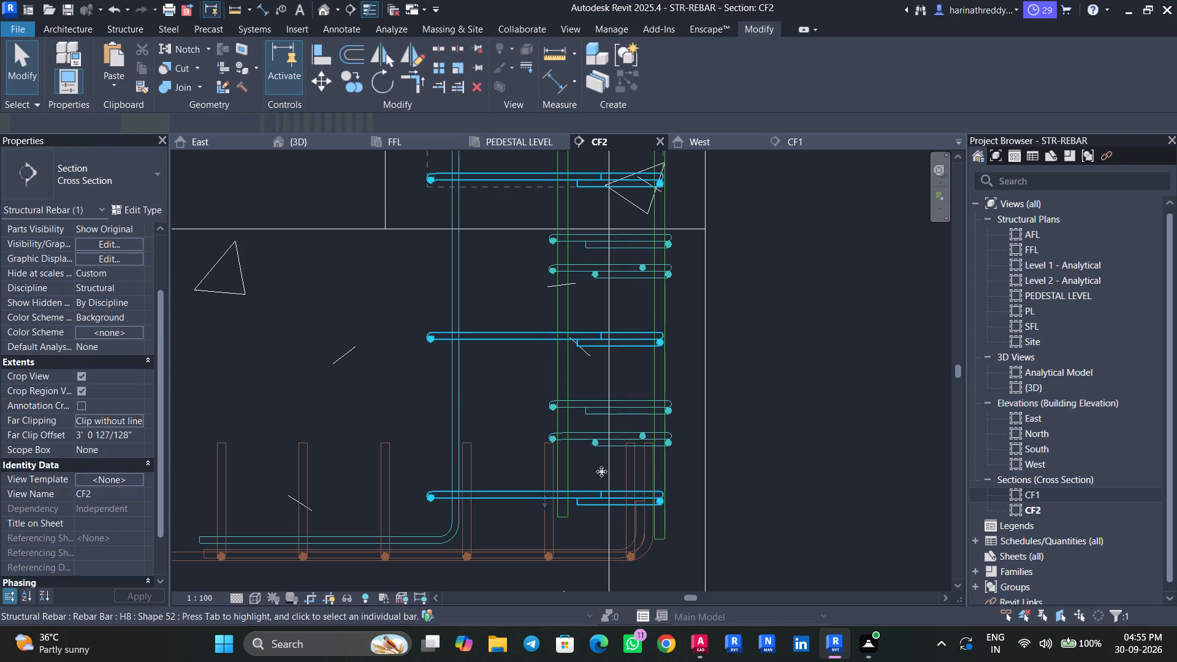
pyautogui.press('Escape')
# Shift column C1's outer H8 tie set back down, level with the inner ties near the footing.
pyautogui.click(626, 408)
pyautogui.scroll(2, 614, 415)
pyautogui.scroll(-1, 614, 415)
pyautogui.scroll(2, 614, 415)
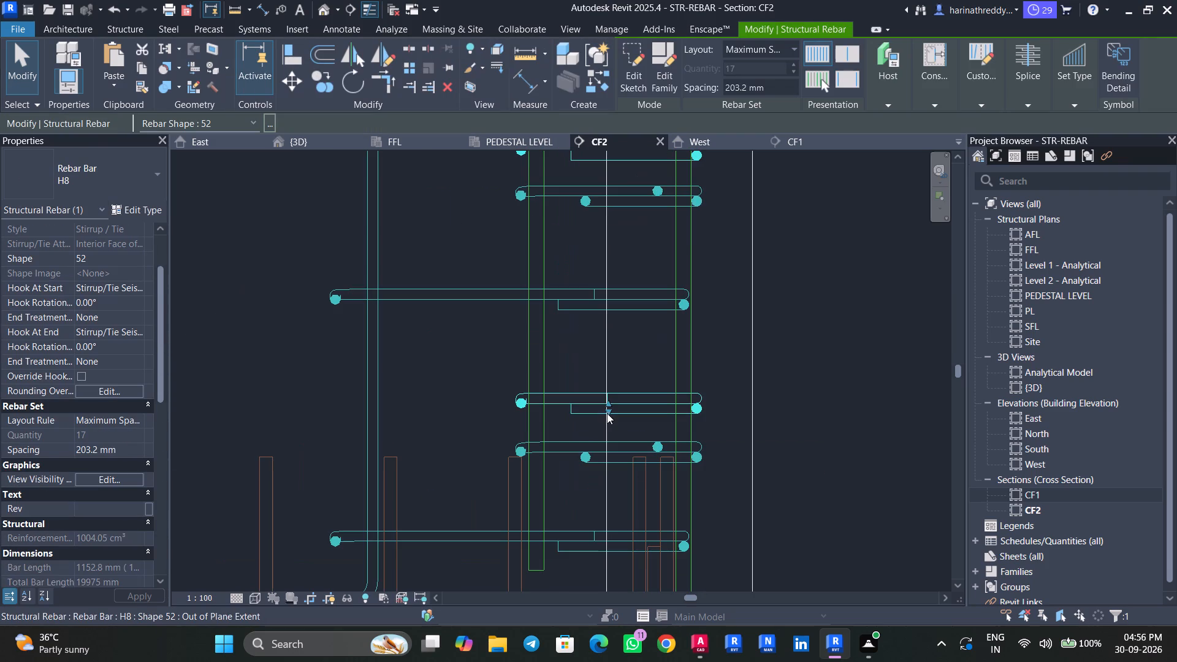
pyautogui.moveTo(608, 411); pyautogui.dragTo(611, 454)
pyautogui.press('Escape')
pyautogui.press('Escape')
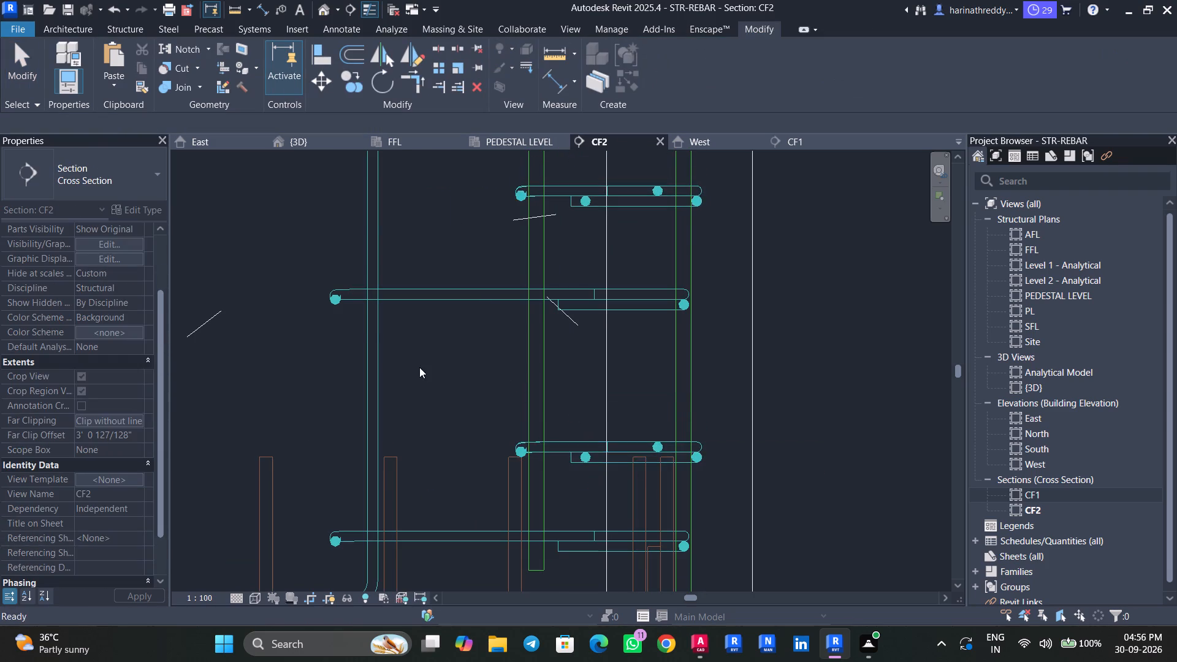
# Save the model.
pyautogui.scroll(-10, 419, 367)
pyautogui.scroll(1, 419, 361)
pyautogui.scroll(-5, 419, 357)
pyautogui.moveTo(579, 252); pyautogui.dragTo(668, 435, button='middle')
pyautogui.scroll(-4, 668, 432)
pyautogui.moveTo(691, 417); pyautogui.dragTo(716, 527, button='middle')
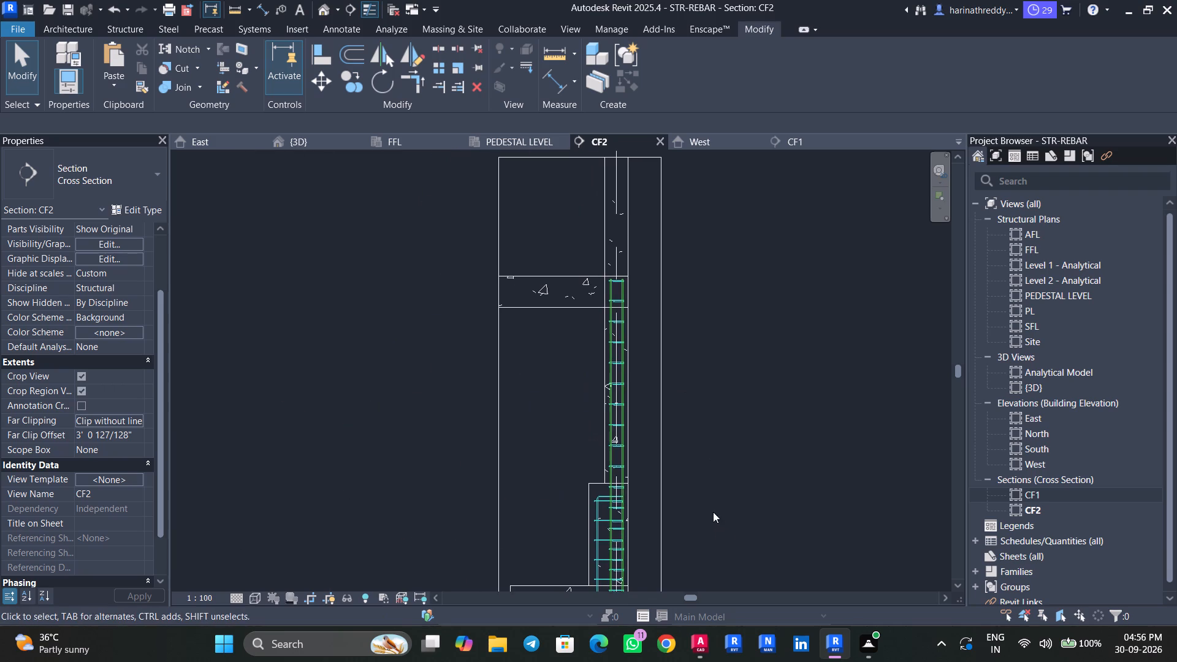
pyautogui.hotkey('ctrl', 's')
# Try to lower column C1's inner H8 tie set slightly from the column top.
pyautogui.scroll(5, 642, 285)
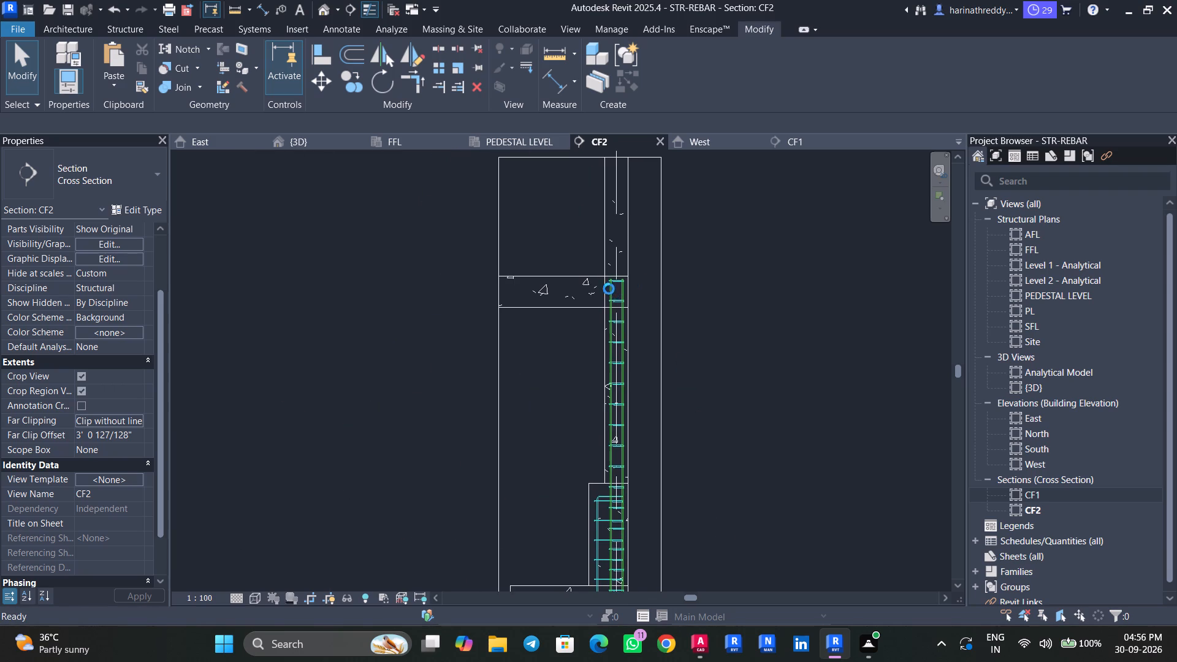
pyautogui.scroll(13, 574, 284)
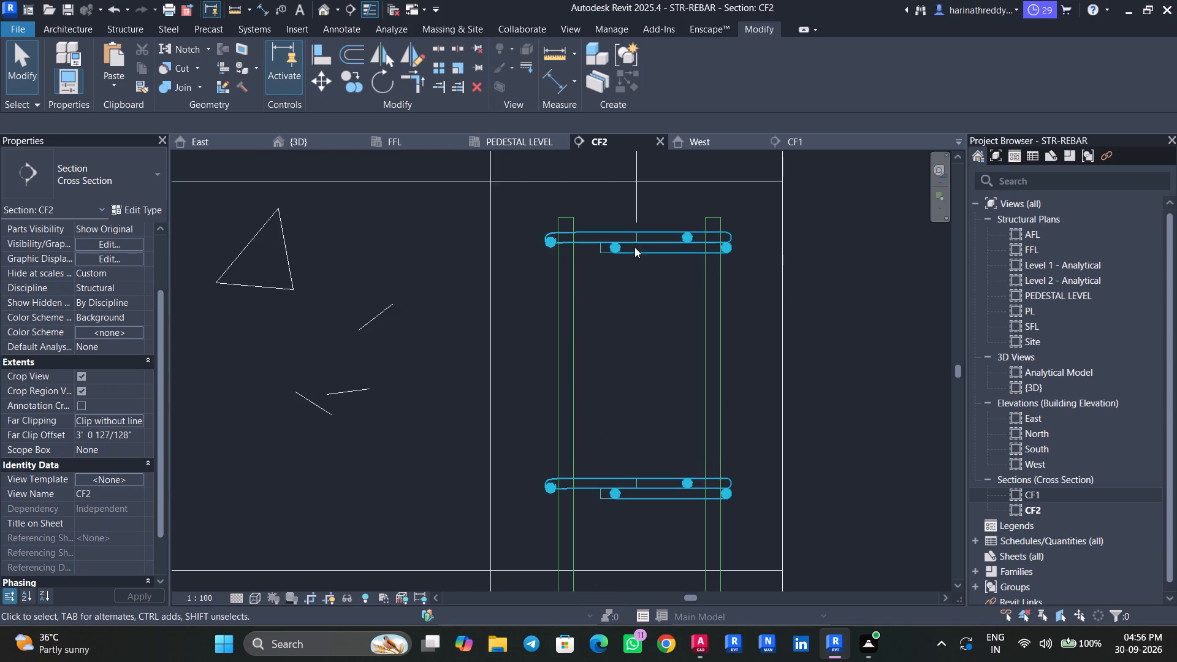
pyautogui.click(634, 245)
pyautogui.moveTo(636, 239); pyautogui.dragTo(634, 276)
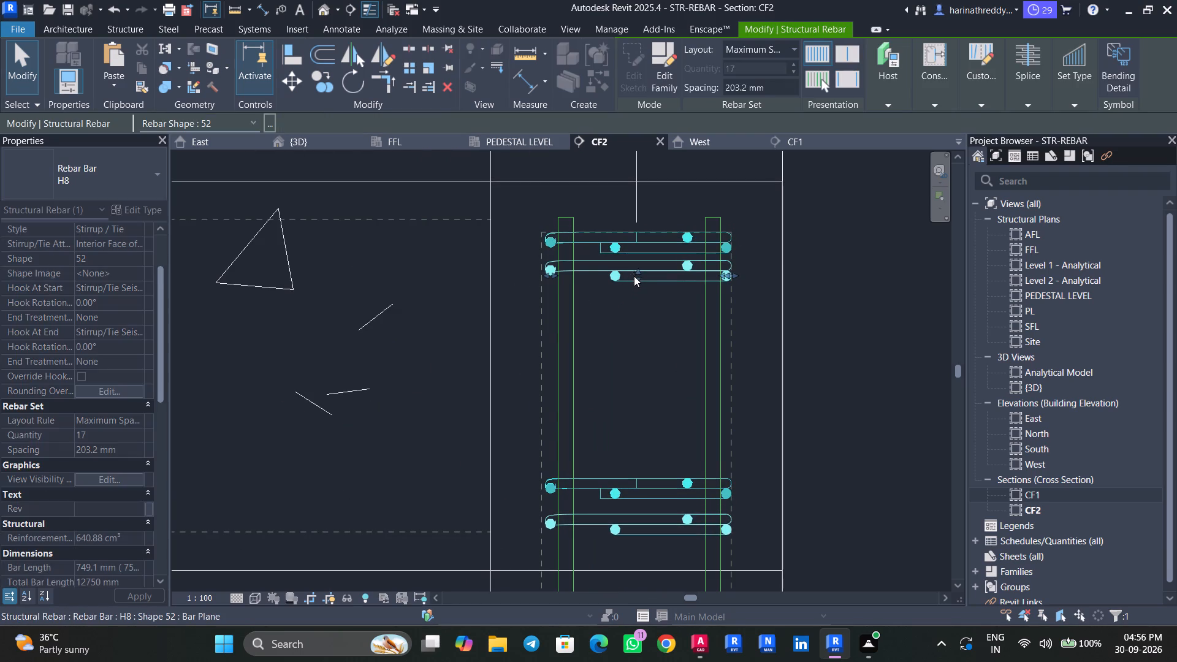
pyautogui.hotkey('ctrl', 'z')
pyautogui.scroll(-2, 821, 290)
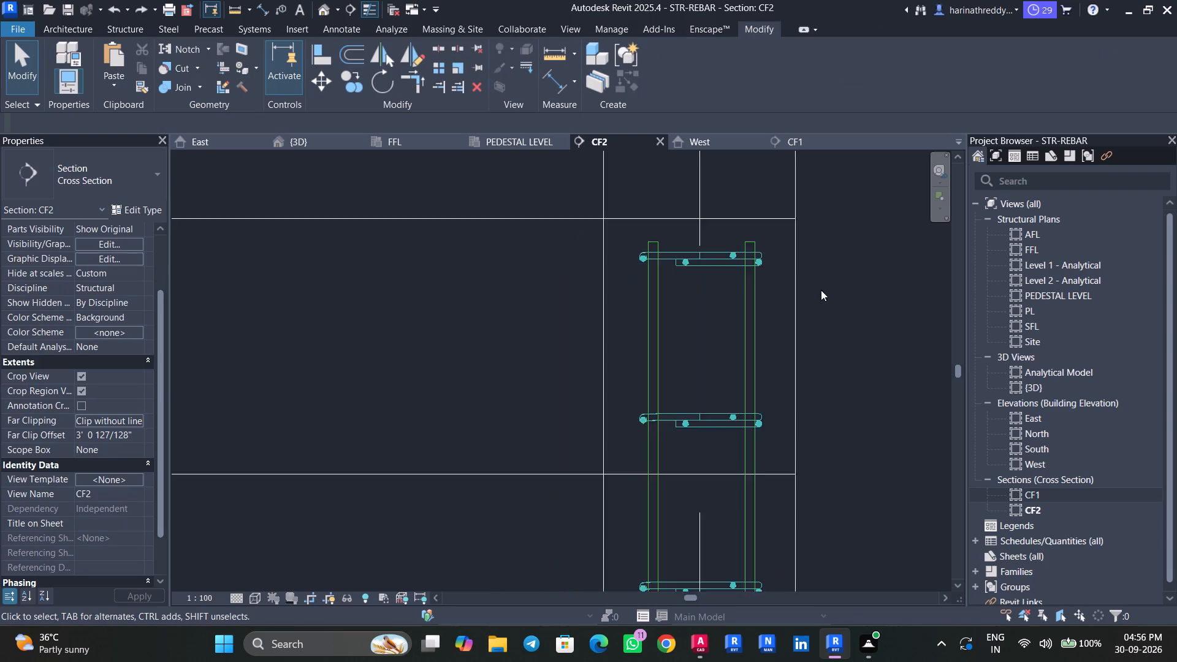
# Select all H12 rebar instances and open their view visibility states.
pyautogui.scroll(-9, 821, 290)
pyautogui.scroll(-3, 932, 383)
pyautogui.scroll(1, 932, 384)
pyautogui.moveTo(918, 378); pyautogui.dragTo(788, 315, button='middle')
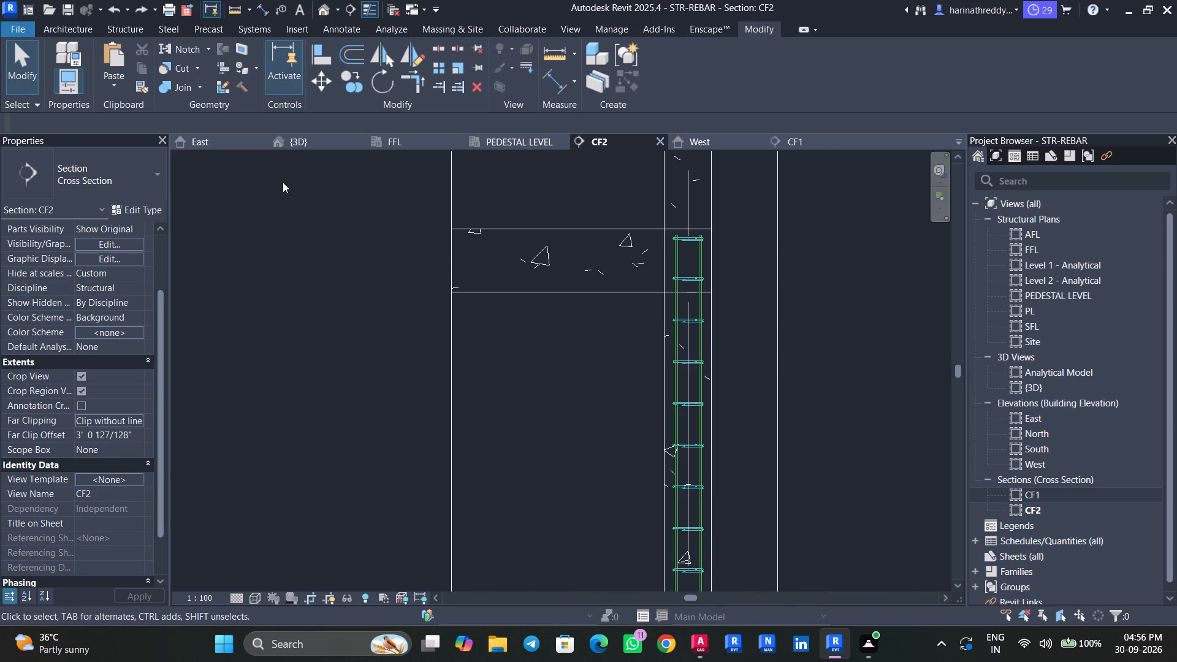
pyautogui.click(672, 253)
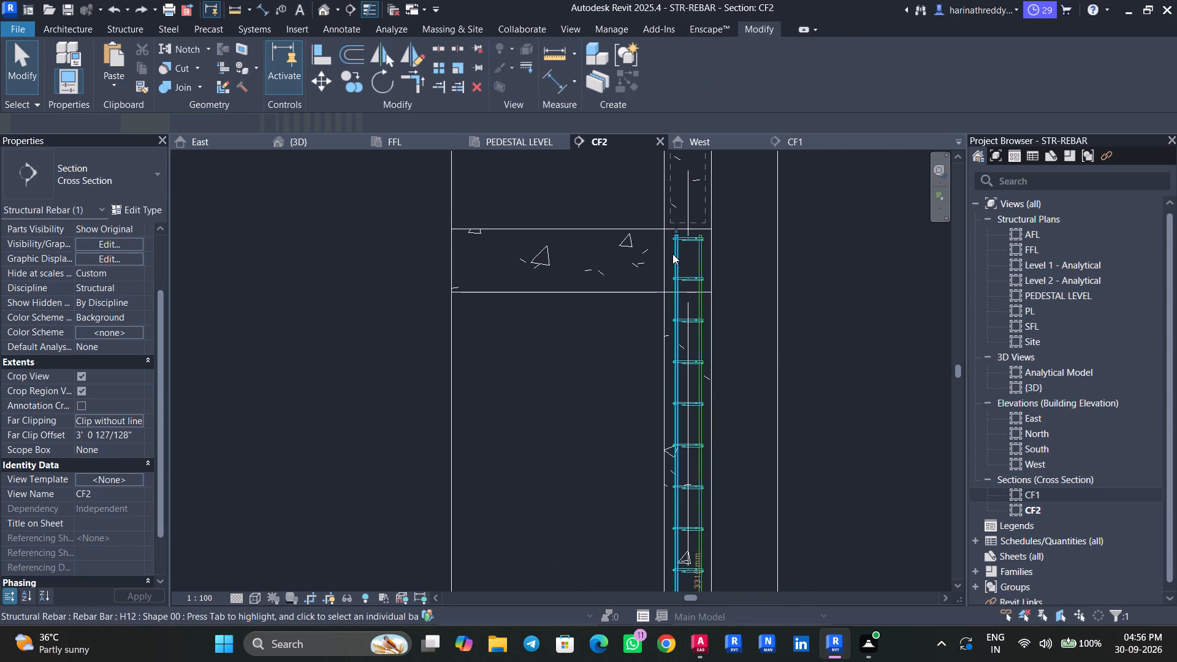
pyautogui.write('SA')
pyautogui.click(126, 462)
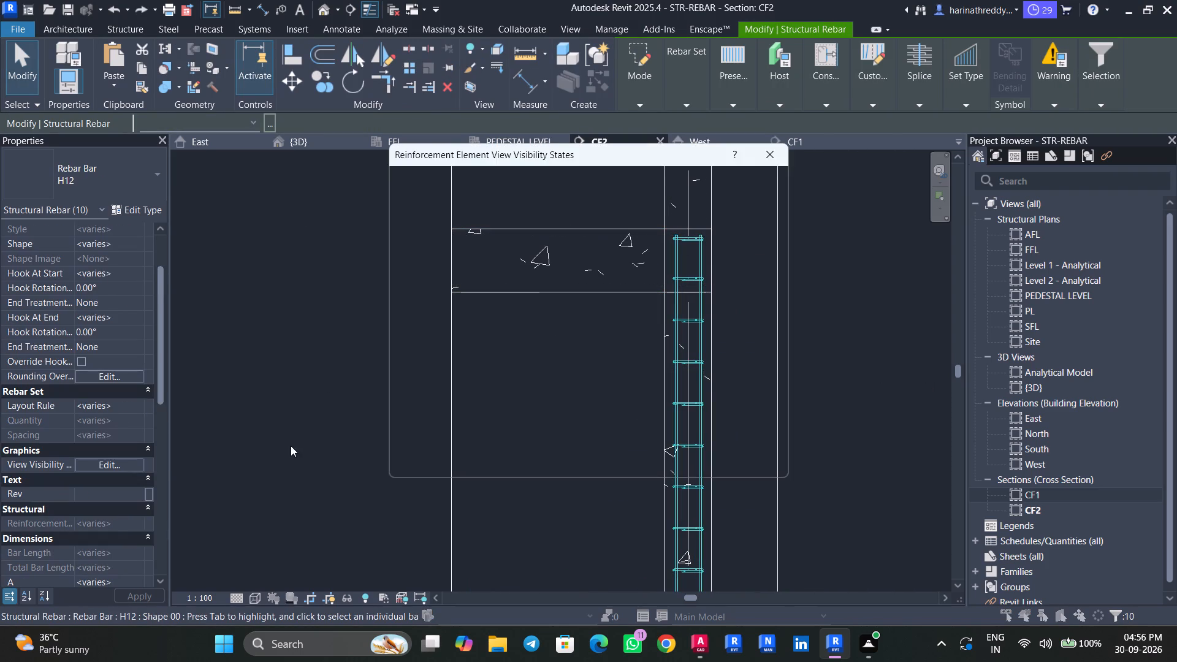
pyautogui.click(682, 455)
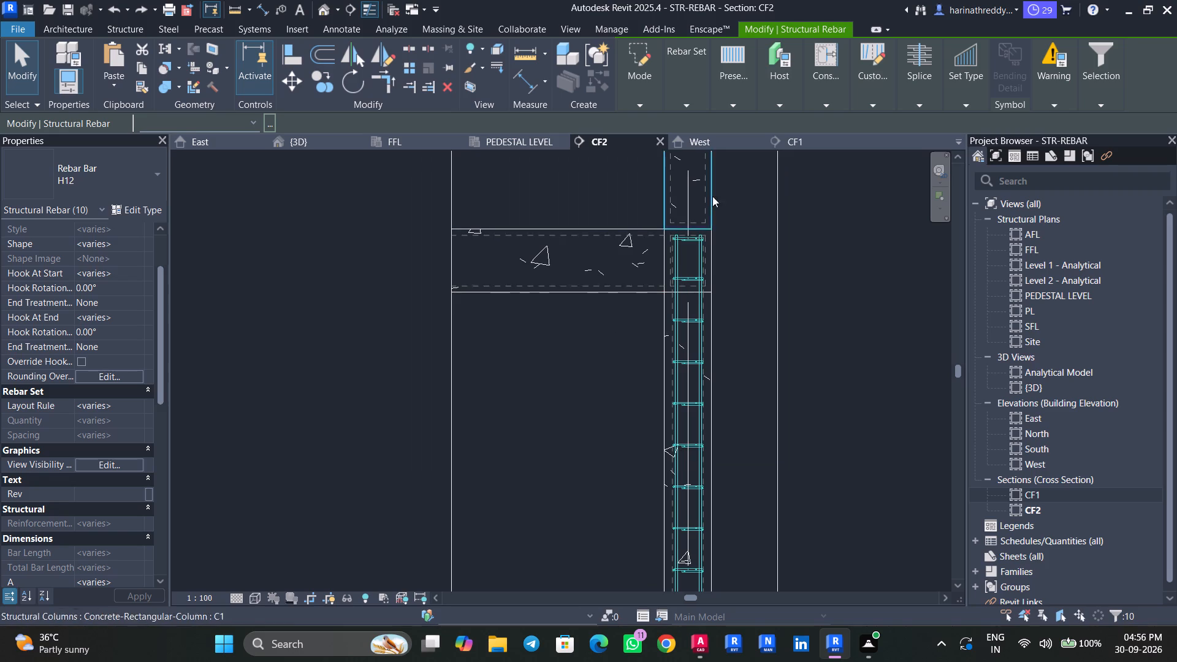
pyautogui.press('Escape')
pyautogui.press('Escape')
pyautogui.press('Escape')
# In the {3D} view, examine the reinforcement of the column, pedestal and footing near grids A and 7 against the surrounding structure.
pyautogui.click(309, 148)
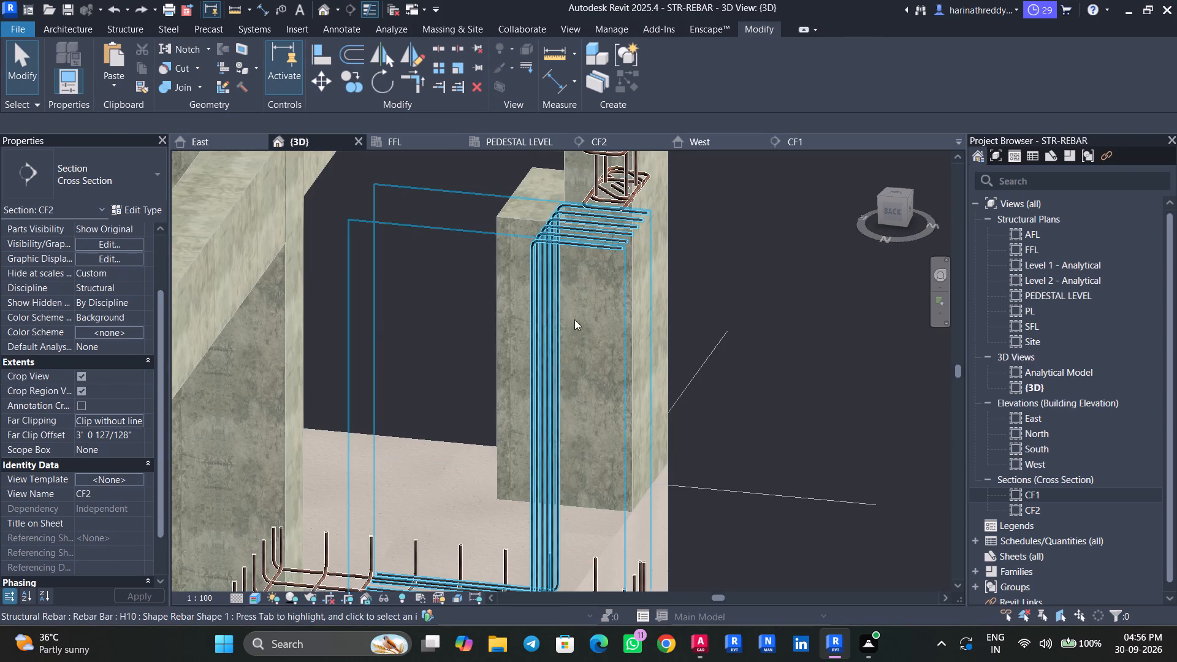
pyautogui.scroll(-5, 805, 384)
pyautogui.keyDown('shift'); pyautogui.moveTo(832, 386); pyautogui.dragTo(811, 408, button='middle'); pyautogui.keyUp('shift')
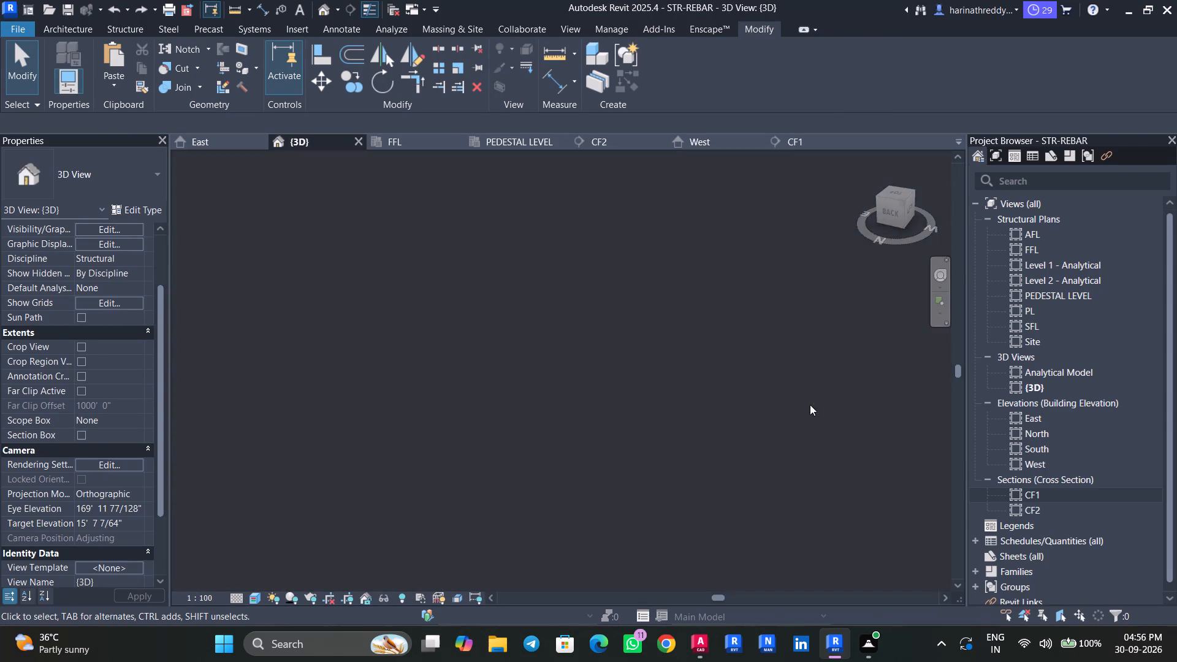
pyautogui.scroll(-11, 810, 405)
pyautogui.moveTo(797, 384); pyautogui.dragTo(445, 501, button='middle')
pyautogui.scroll(3, 604, 430)
pyautogui.scroll(-1, 603, 428)
pyautogui.scroll(5, 601, 427)
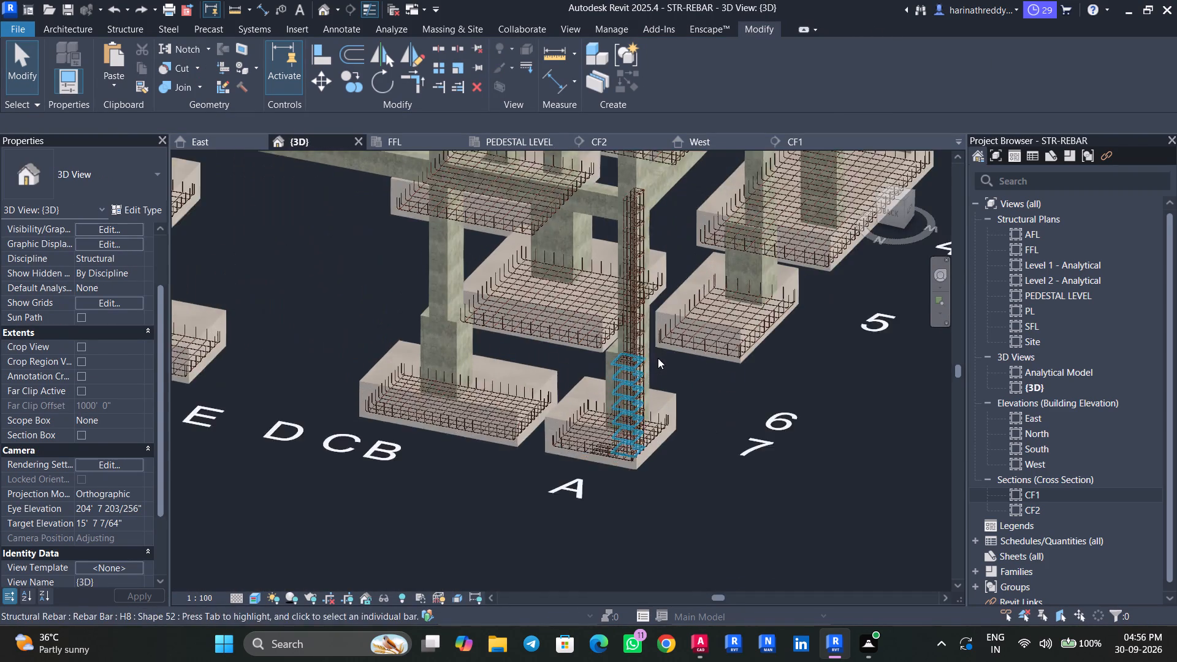
pyautogui.scroll(2, 658, 358)
pyautogui.scroll(-1, 658, 355)
pyautogui.scroll(7, 658, 355)
pyautogui.scroll(-12, 669, 373)
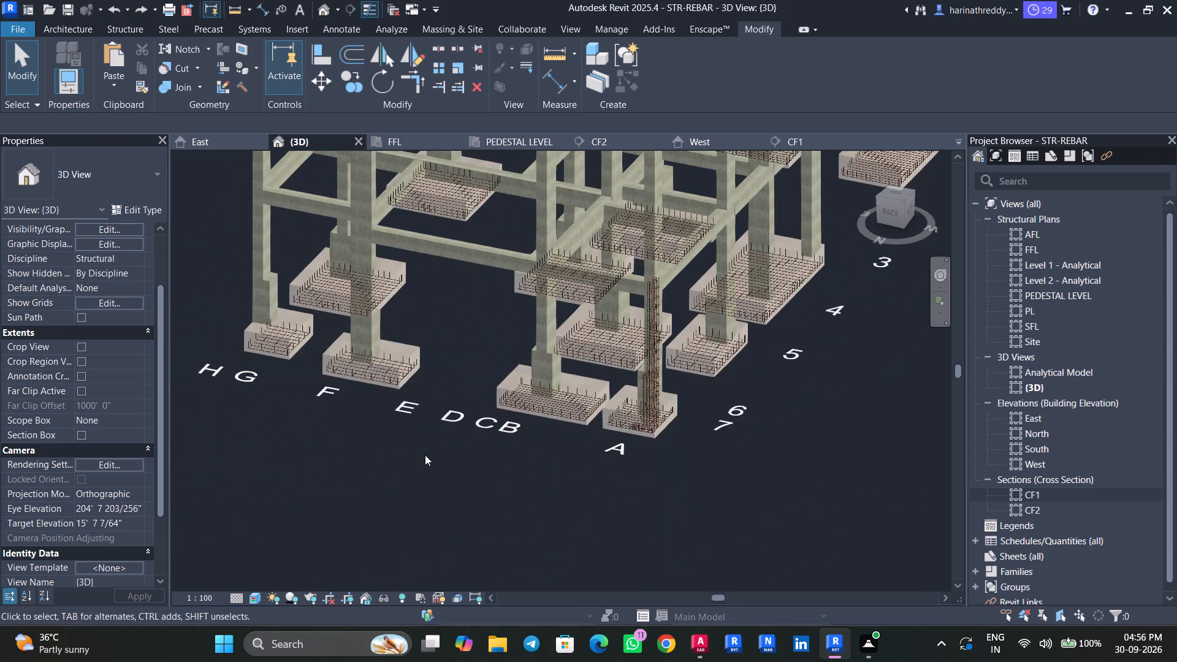
# Examine the reinforcement of the footing and column near grids A and 7 up close, and the rebar across the whole structure.
pyautogui.keyDown('shift'); pyautogui.middleClick(622, 483); pyautogui.keyUp('shift')
pyautogui.moveTo(644, 485); pyautogui.dragTo(464, 542, button='middle')
pyautogui.scroll(2, 614, 471)
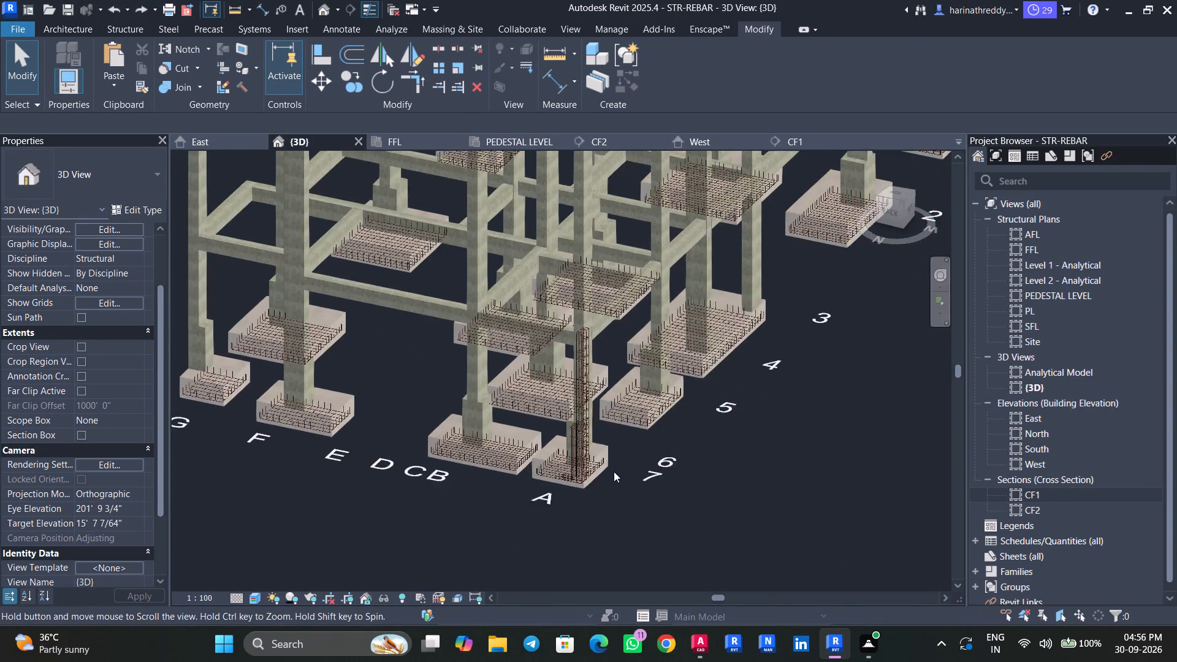
pyautogui.scroll(17, 614, 471)
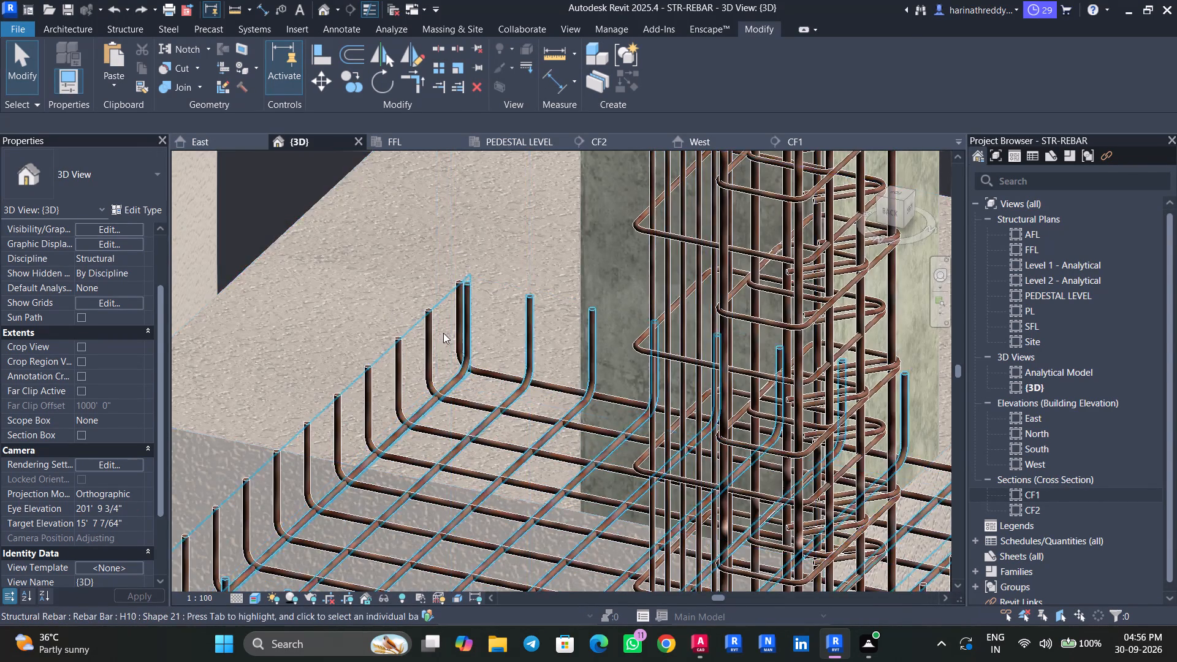
pyautogui.scroll(-9, 443, 333)
pyautogui.scroll(1, 443, 333)
pyautogui.scroll(-2, 443, 333)
pyautogui.scroll(-3, 240, 500)
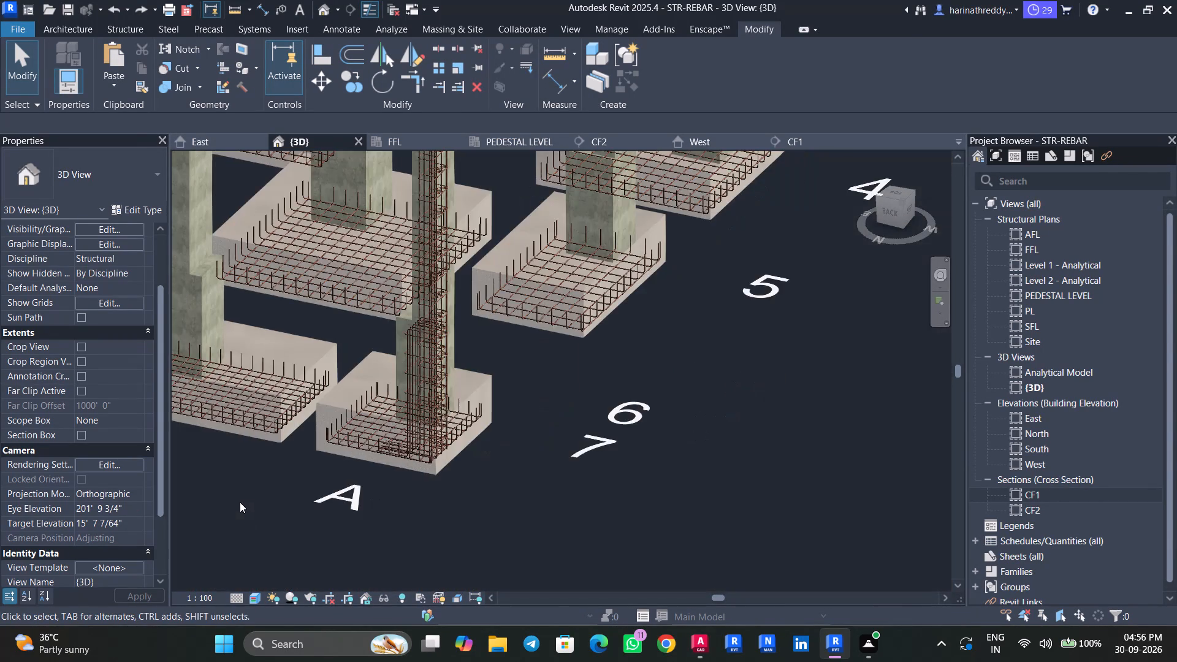
pyautogui.moveTo(240, 504); pyautogui.dragTo(371, 511, button='middle')
pyautogui.scroll(-15, 371, 511)
pyautogui.keyDown('shift'); pyautogui.moveTo(322, 530); pyautogui.dragTo(340, 522, button='middle'); pyautogui.keyUp('shift')
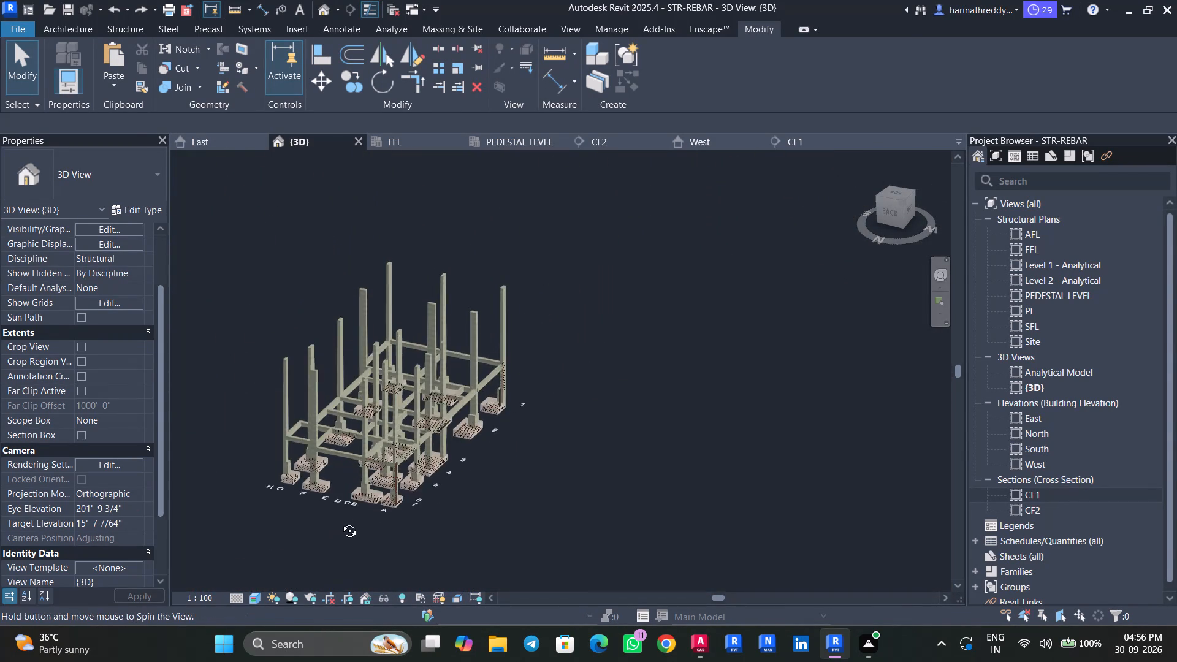
pyautogui.keyDown('shift'); pyautogui.moveTo(340, 522); pyautogui.dragTo(370, 513, button='middle'); pyautogui.keyUp('shift')
pyautogui.moveTo(373, 522); pyautogui.dragTo(669, 438, button='middle')
pyautogui.moveTo(582, 456); pyautogui.dragTo(748, 345, button='middle')
pyautogui.scroll(1, 456, 417)
pyautogui.scroll(-1, 456, 417)
pyautogui.scroll(7, 456, 417)
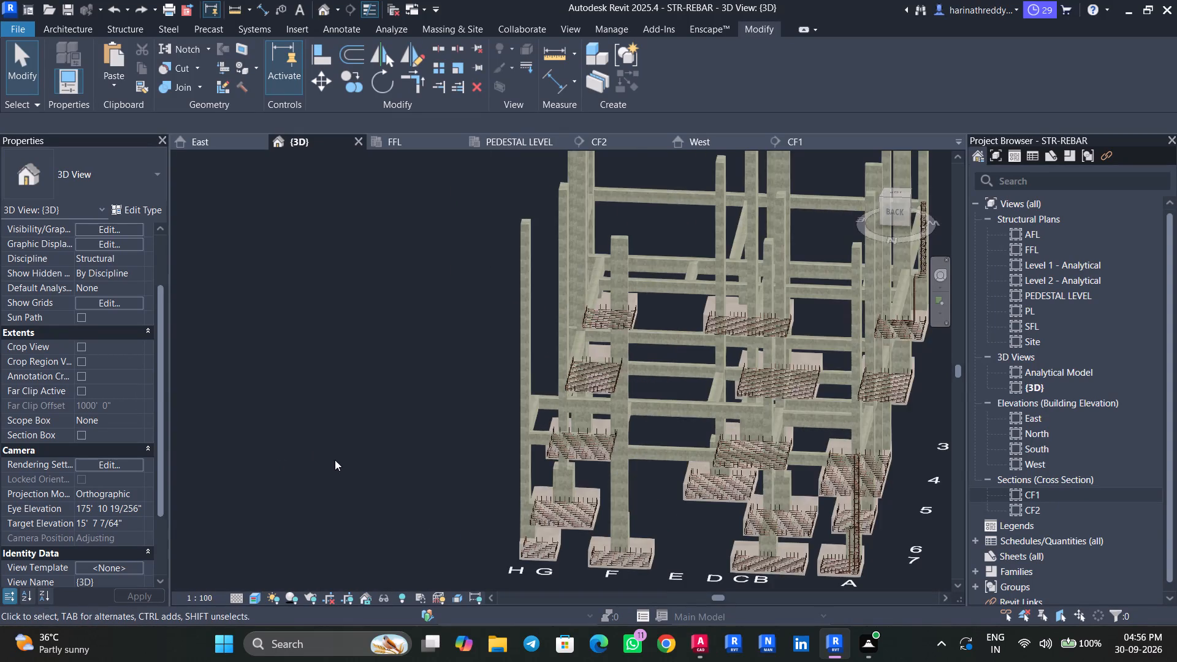
# Switch to AutoCAD to consult the column reinforcement details in the TYPICAL FLOOR DETAILS drawing.
pyautogui.click(701, 644)
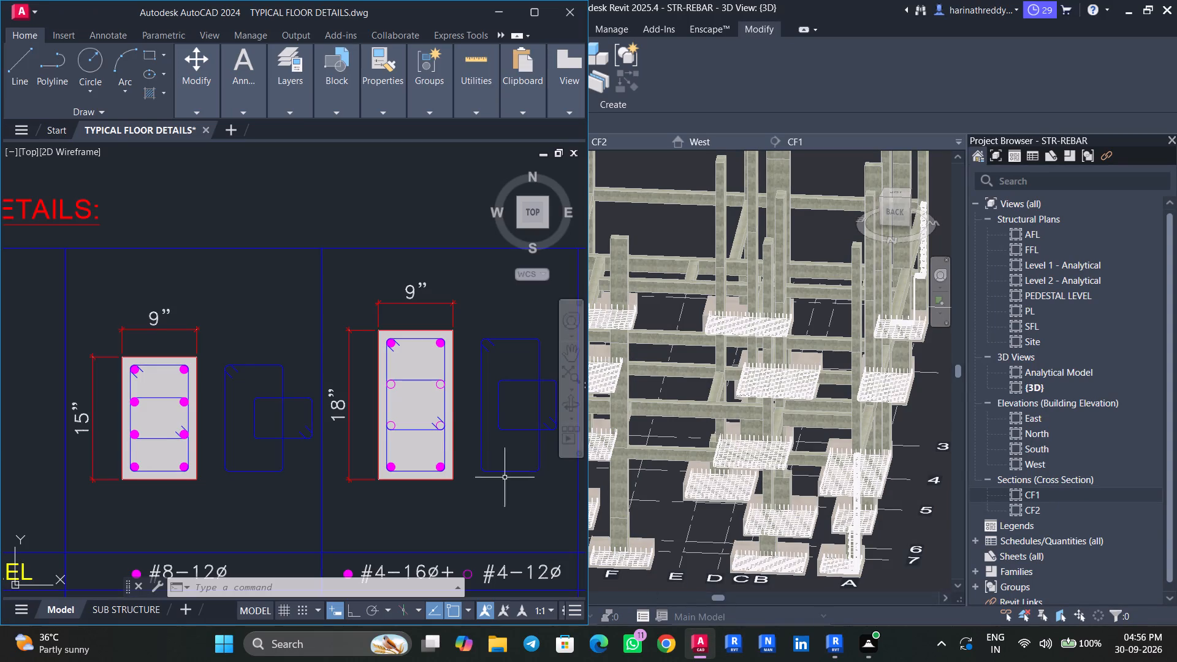
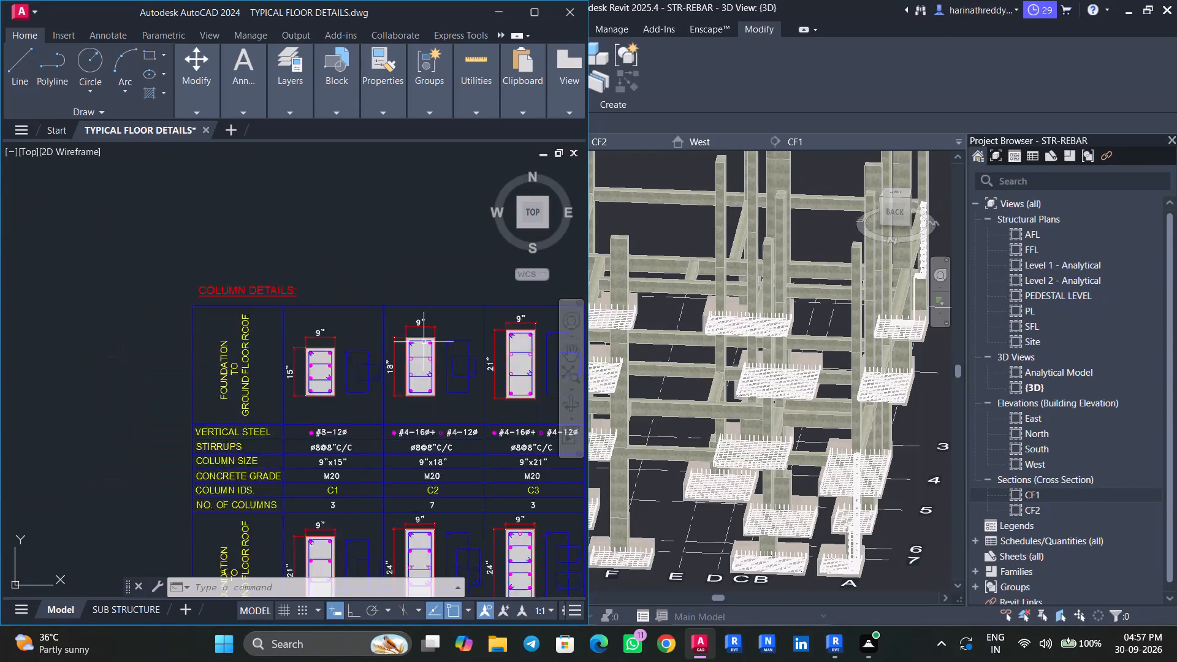
# Examine the column details, the typical shoe footing section and the isolated footing schedule in the TYPICAL FLOOR DETAILS drawing.
pyautogui.scroll(2, 527, 372)
pyautogui.moveTo(356, 430); pyautogui.dragTo(387, 397, button='middle')
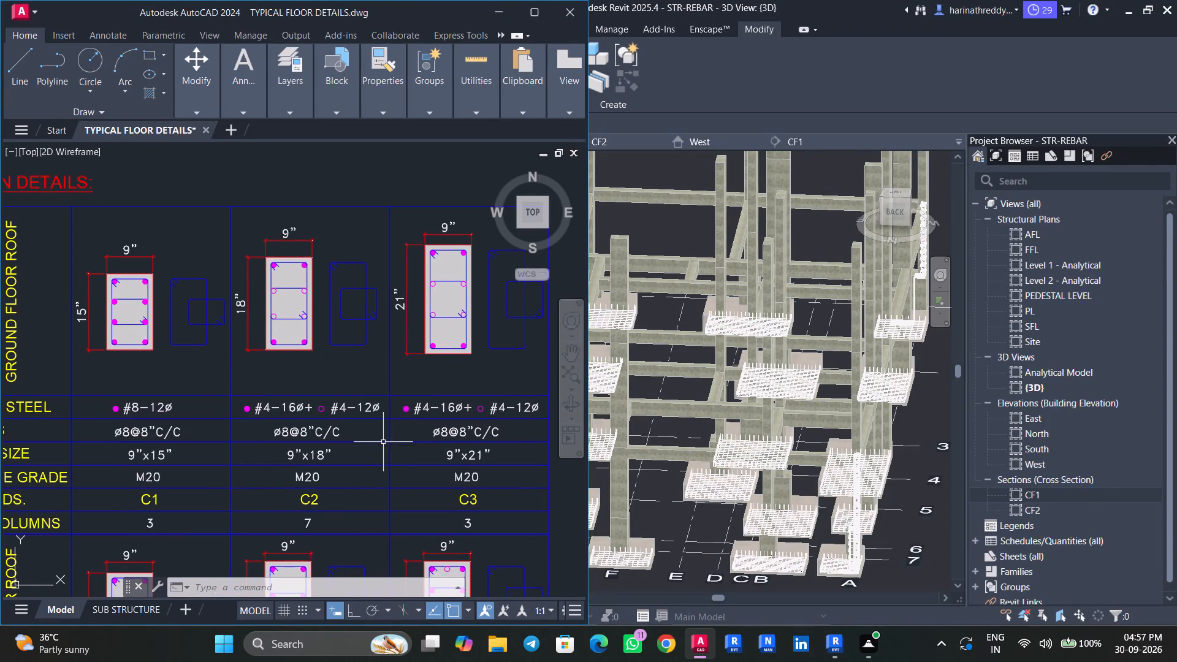
pyautogui.scroll(-3, 390, 436)
pyautogui.moveTo(364, 438); pyautogui.dragTo(508, 400, button='middle')
pyautogui.moveTo(248, 451); pyautogui.dragTo(351, 368, button='middle')
pyautogui.scroll(3, 205, 476)
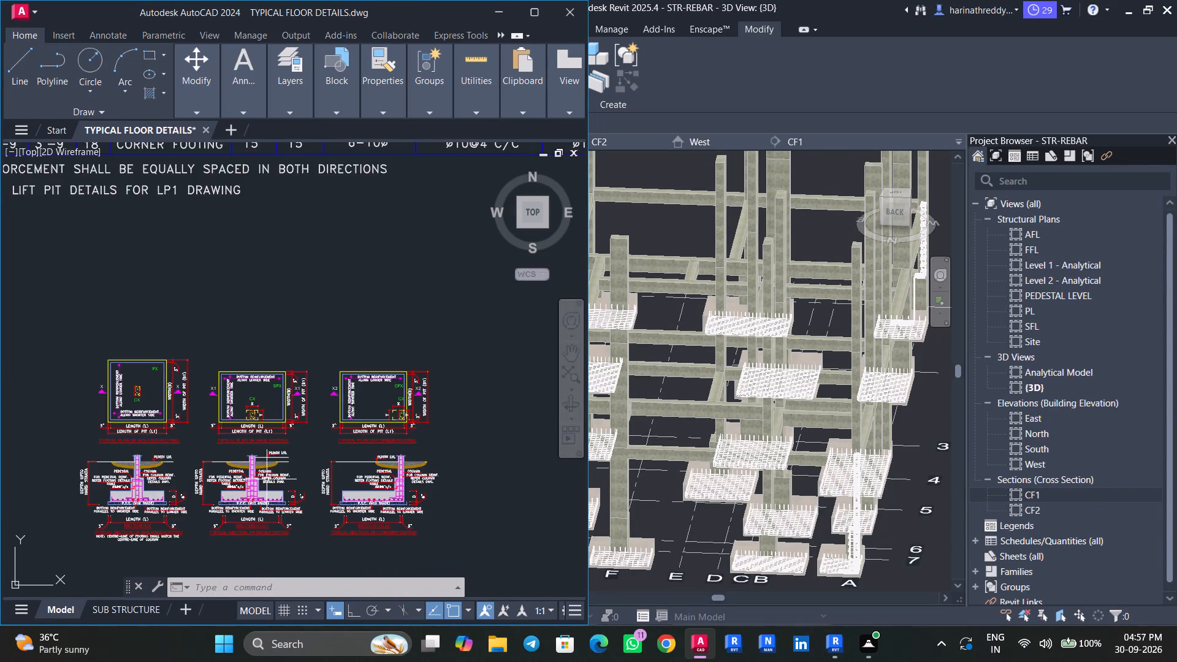
pyautogui.moveTo(255, 493); pyautogui.dragTo(356, 410, button='middle')
pyautogui.scroll(1, 255, 493)
pyautogui.scroll(2, 326, 429)
pyautogui.moveTo(405, 417); pyautogui.dragTo(383, 432, button='middle')
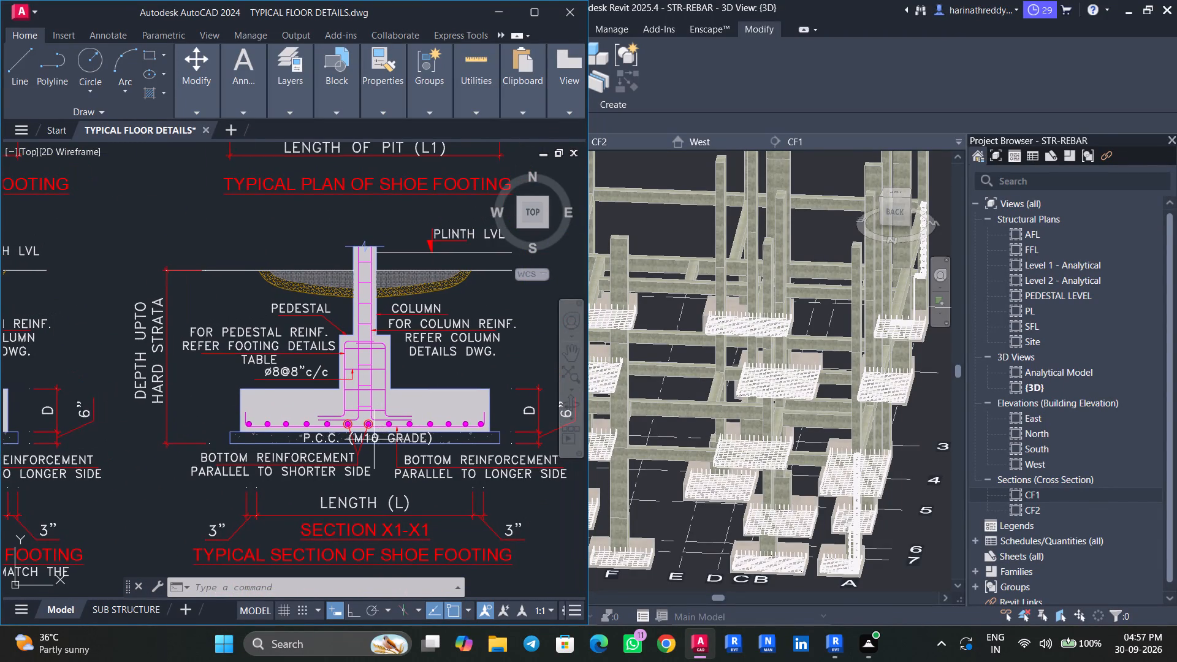
pyautogui.scroll(-1, 374, 439)
pyautogui.moveTo(347, 403); pyautogui.dragTo(463, 563, button='middle')
pyautogui.scroll(-3, 423, 443)
pyautogui.moveTo(408, 379); pyautogui.dragTo(422, 520, button='middle')
pyautogui.scroll(2, 378, 367)
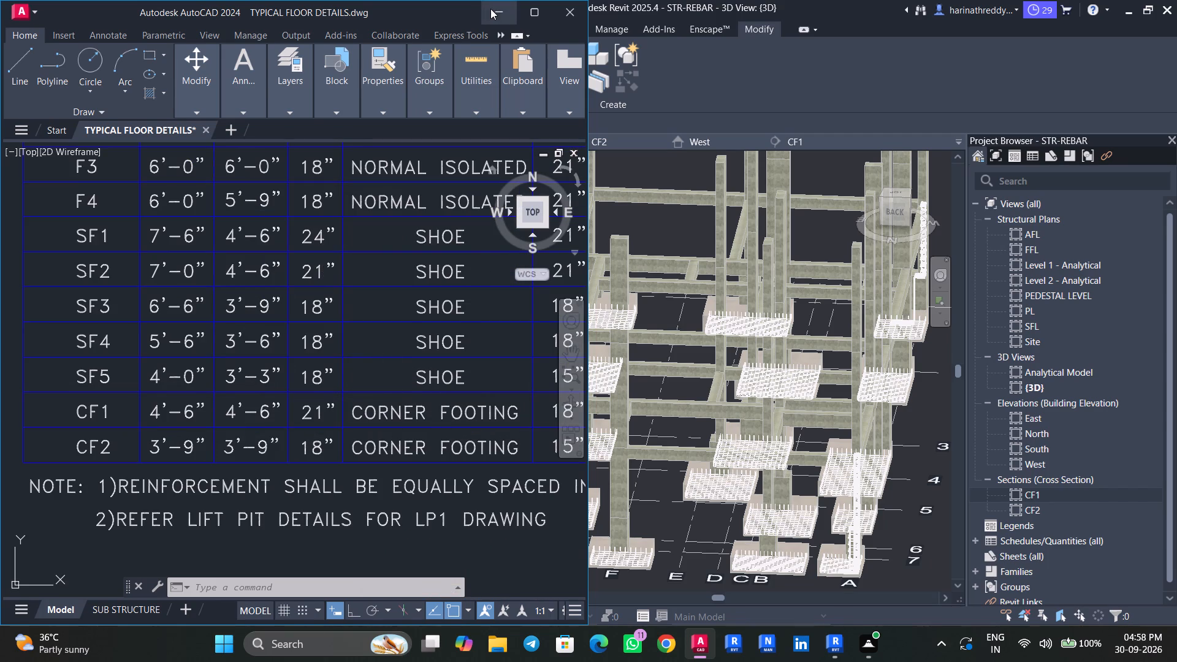
# Switch to Revit and open the AFL structural plan of the STR-REBAR model.
pyautogui.click(490, 9)
pyautogui.press('Escape')
pyautogui.press('Escape')
pyautogui.press('Escape')
pyautogui.press('Escape')
pyautogui.press('Escape')
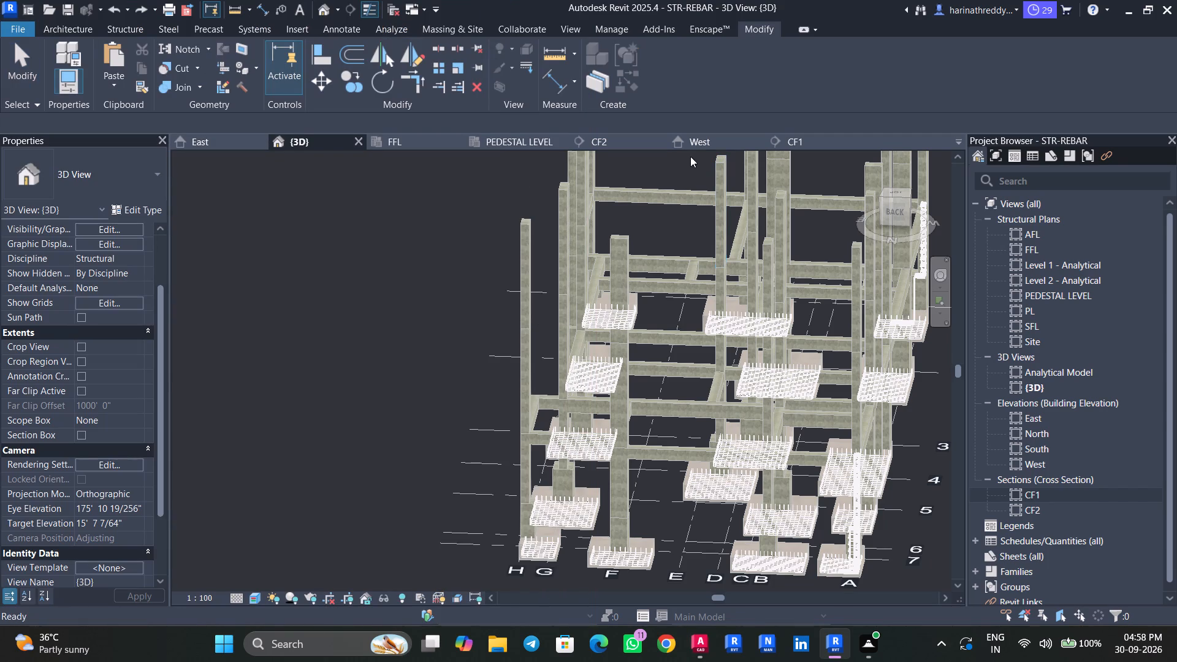
pyautogui.press('Escape')
pyautogui.press('Escape')
pyautogui.press('Escape')
pyautogui.doubleClick(1034, 234)
pyautogui.scroll(-2, 585, 296)
pyautogui.scroll(1, 585, 296)
pyautogui.scroll(-1, 585, 296)
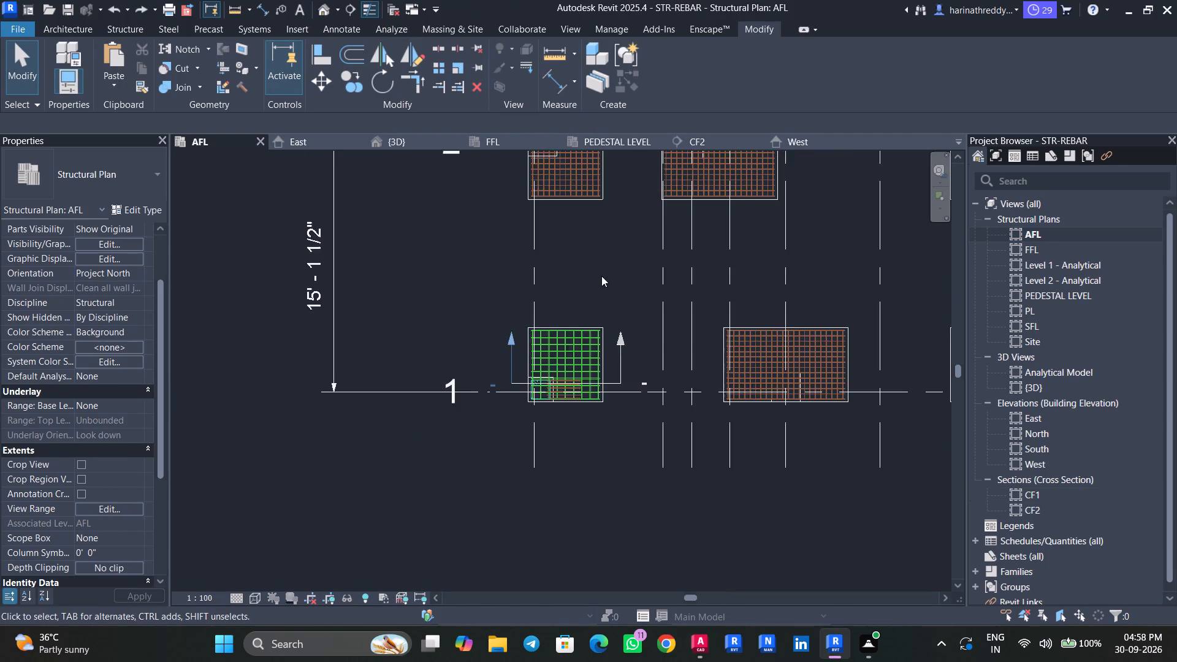
# Identify the footing types around grids 3, 4 and 5 by selecting the individual footings in the plan.
pyautogui.moveTo(603, 276); pyautogui.dragTo(429, 458, button='middle')
pyautogui.moveTo(500, 398); pyautogui.dragTo(429, 473, button='middle')
pyautogui.scroll(-3, 459, 470)
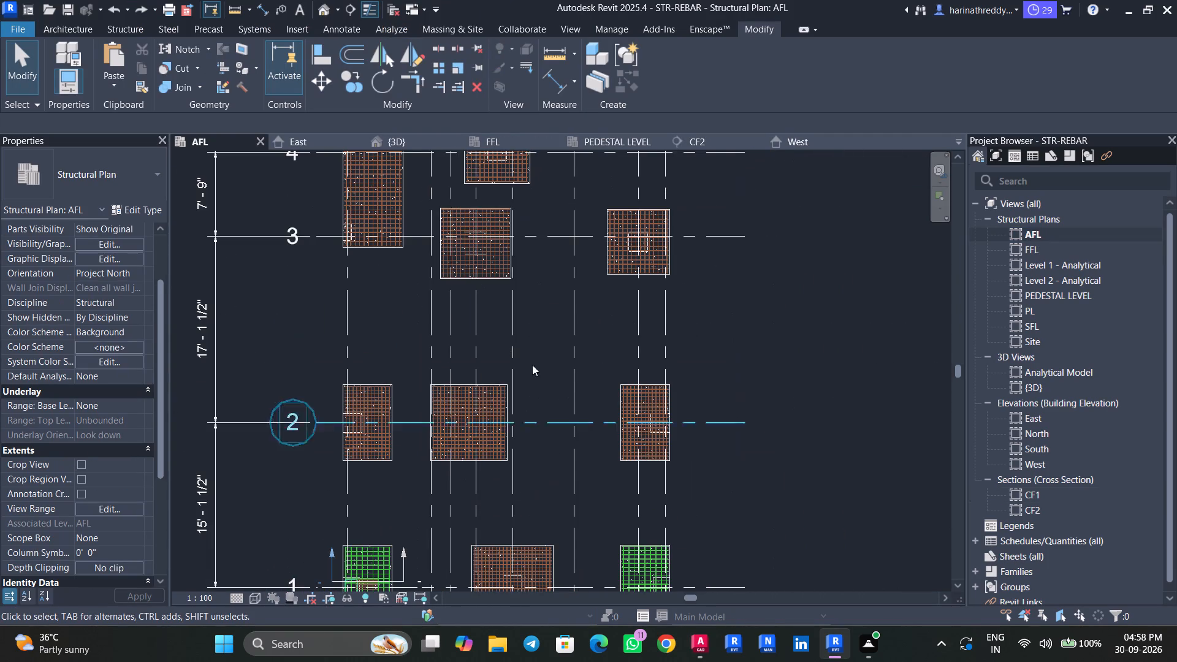
pyautogui.moveTo(530, 379); pyautogui.dragTo(531, 508, button='middle')
pyautogui.scroll(-2, 528, 451)
pyautogui.scroll(5, 516, 371)
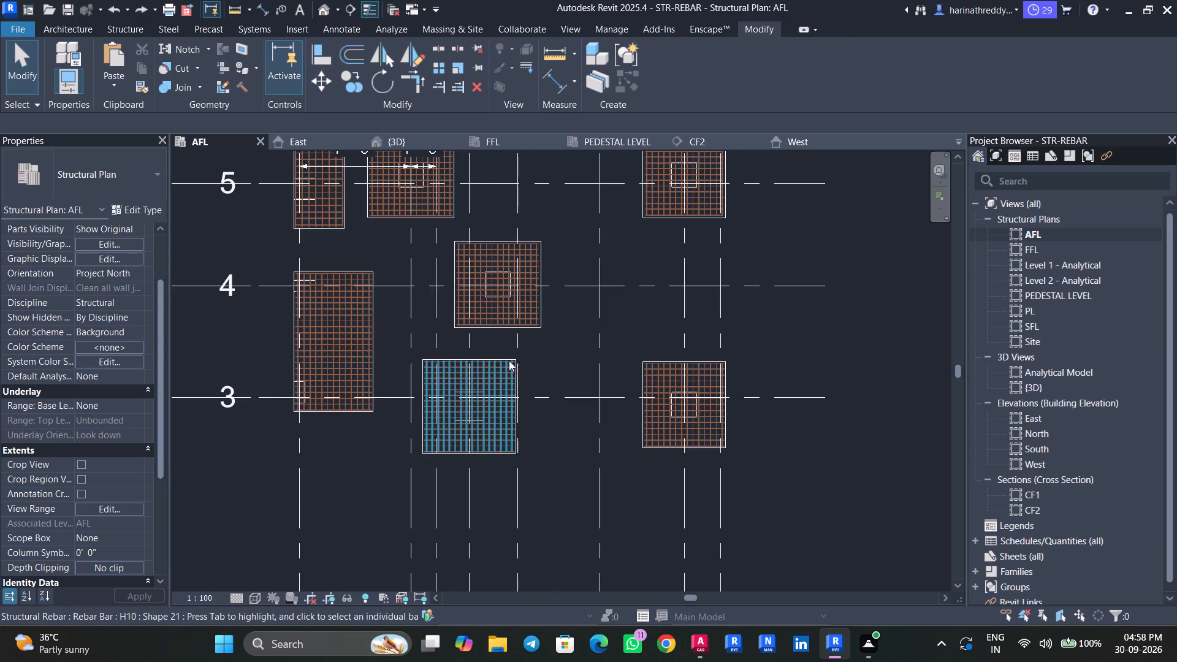
pyautogui.scroll(9, 509, 360)
pyautogui.click(488, 370)
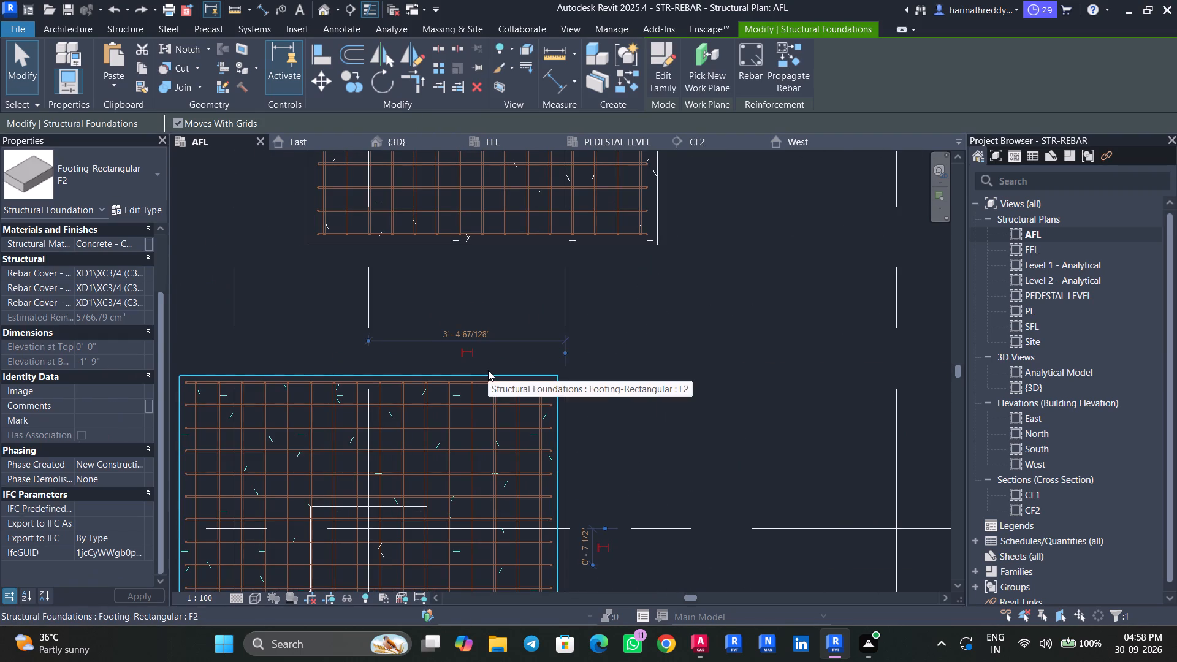
pyautogui.scroll(-8, 488, 370)
pyautogui.moveTo(516, 347); pyautogui.dragTo(534, 489, button='middle')
pyautogui.press('Escape')
pyautogui.press('Escape')
pyautogui.scroll(-1, 513, 348)
pyautogui.scroll(2, 514, 348)
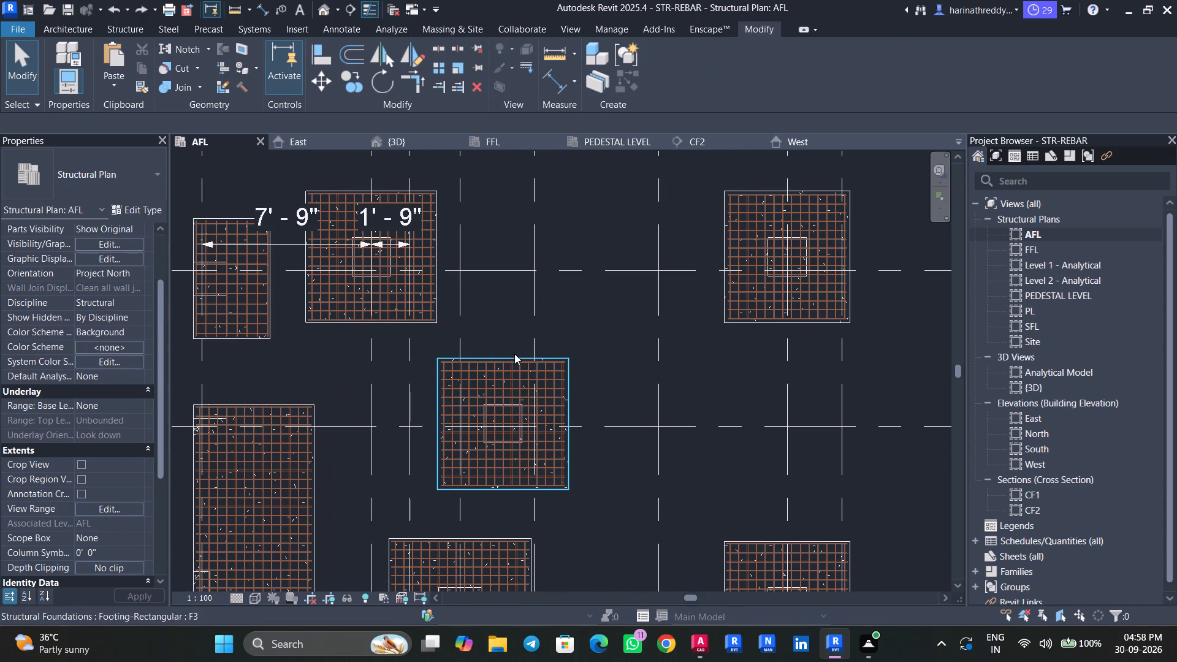
pyautogui.click(514, 354)
pyautogui.press('Escape')
pyautogui.press('Escape')
pyautogui.click(412, 325)
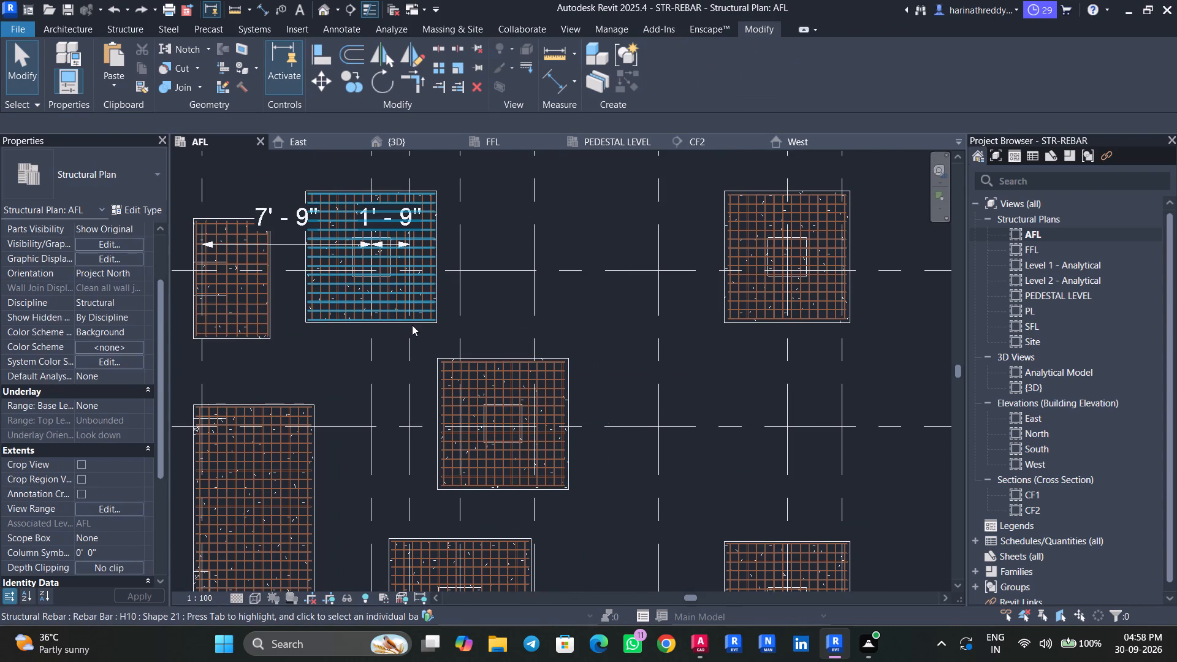
pyautogui.scroll(9, 428, 265)
pyautogui.press('Escape')
pyautogui.press('Escape')
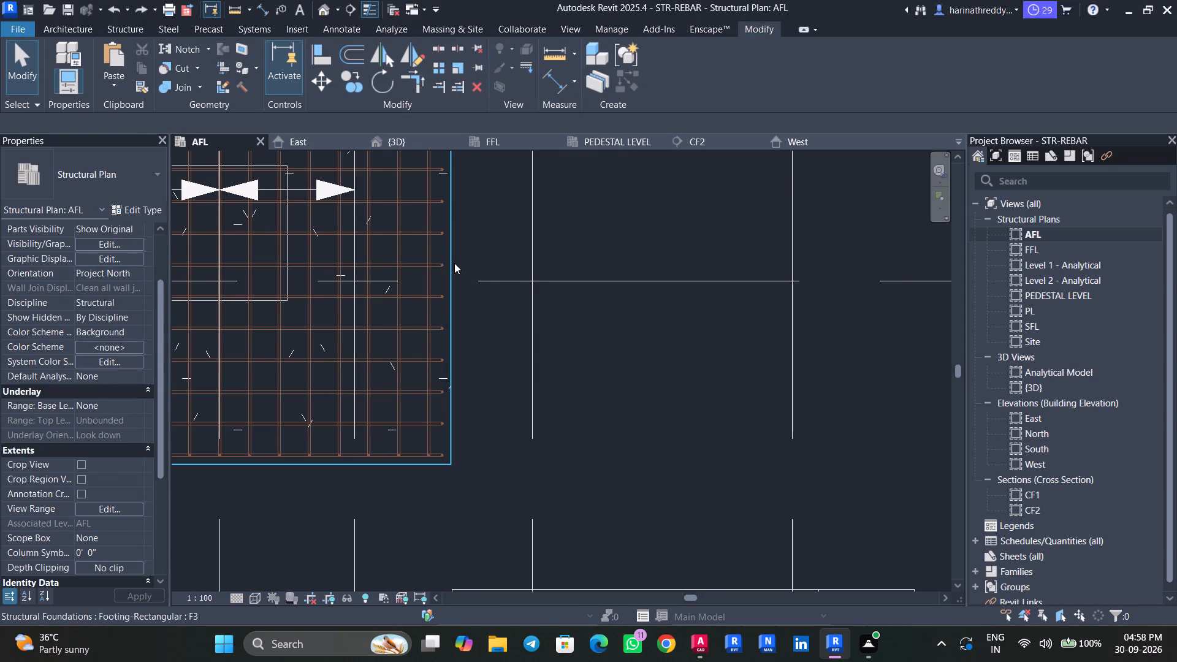
pyautogui.click(454, 263)
pyautogui.scroll(-8, 454, 263)
pyautogui.moveTo(454, 263); pyautogui.dragTo(479, 374, button='middle')
pyautogui.scroll(-5, 479, 364)
pyautogui.moveTo(493, 318); pyautogui.dragTo(508, 382, button='middle')
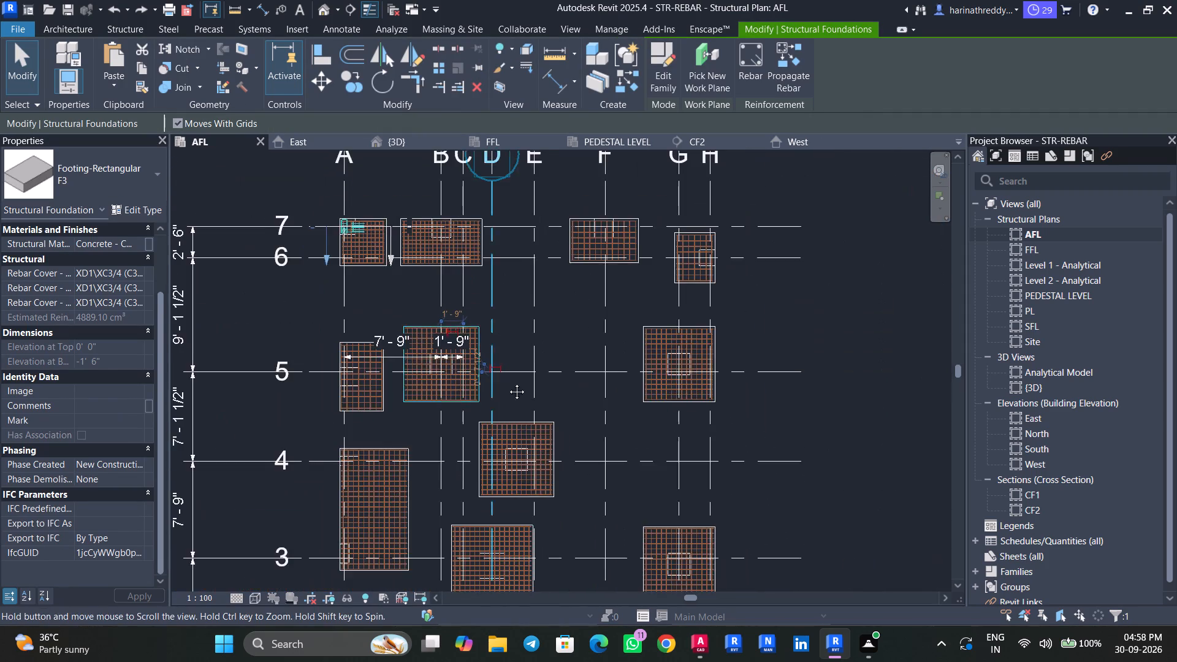
pyautogui.moveTo(508, 382); pyautogui.dragTo(509, 429, button='middle')
pyautogui.scroll(-1, 501, 399)
pyautogui.press('Escape')
pyautogui.press('Escape')
# Identify the footing types along grids 6 and 7, from the corner footing at grid A across to grid H.
pyautogui.scroll(14, 479, 373)
pyautogui.click(478, 390)
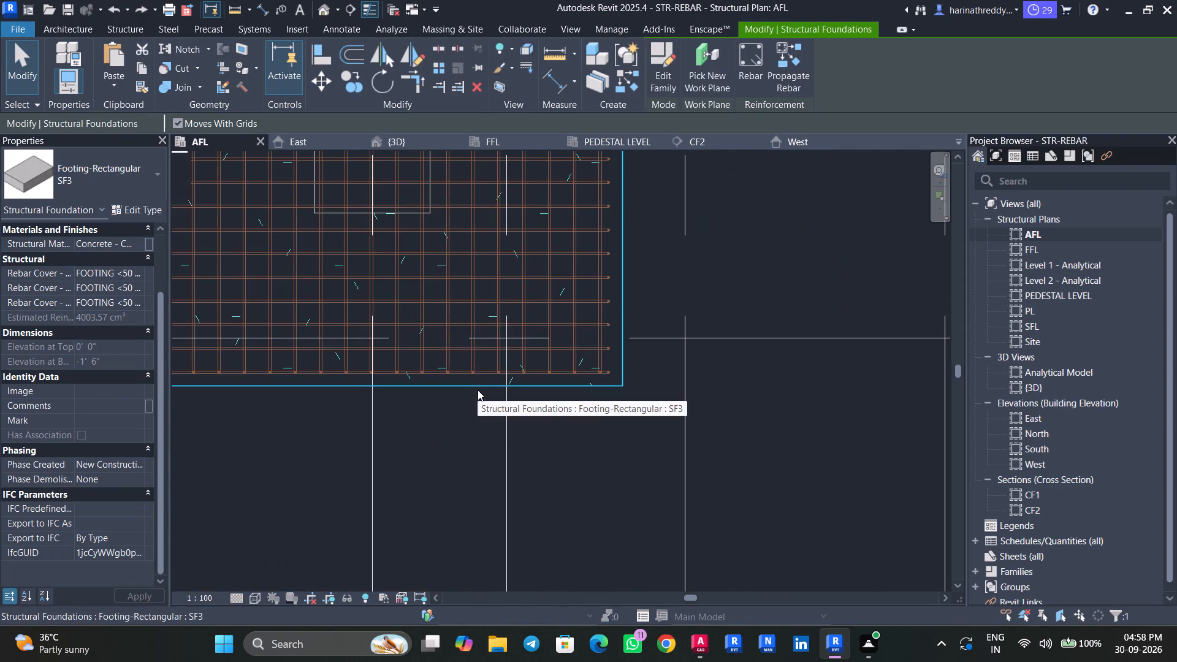
pyautogui.scroll(-10, 478, 390)
pyautogui.press('Escape')
pyautogui.press('Escape')
pyautogui.scroll(6, 349, 393)
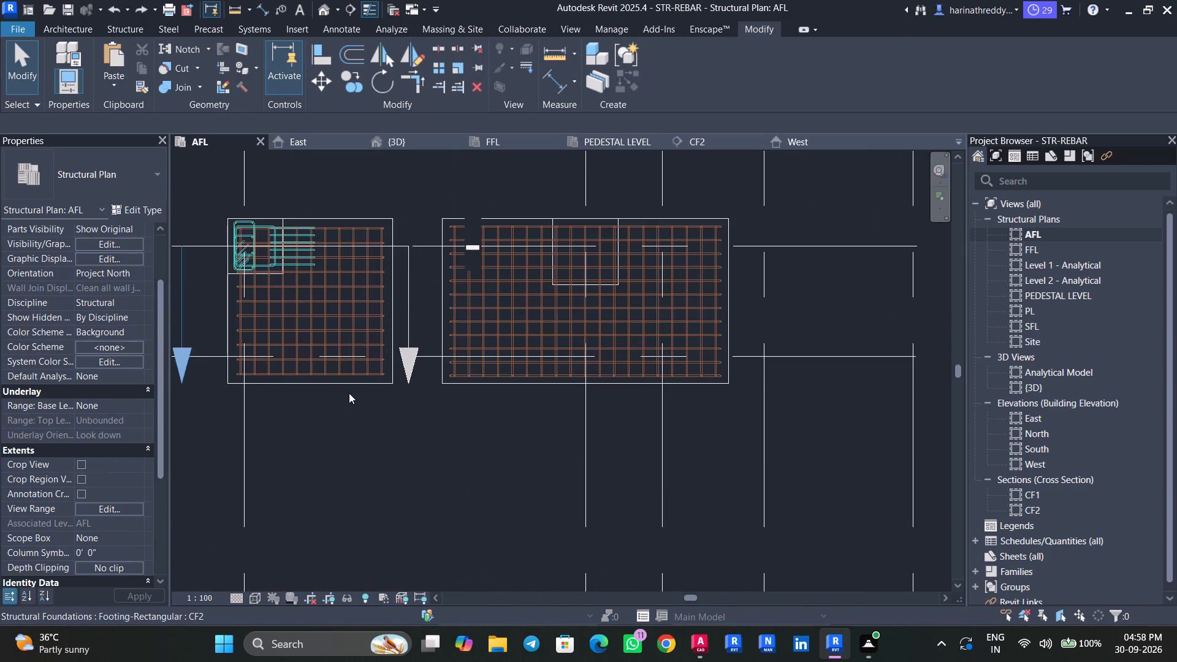
pyautogui.click(349, 393)
pyautogui.click(348, 386)
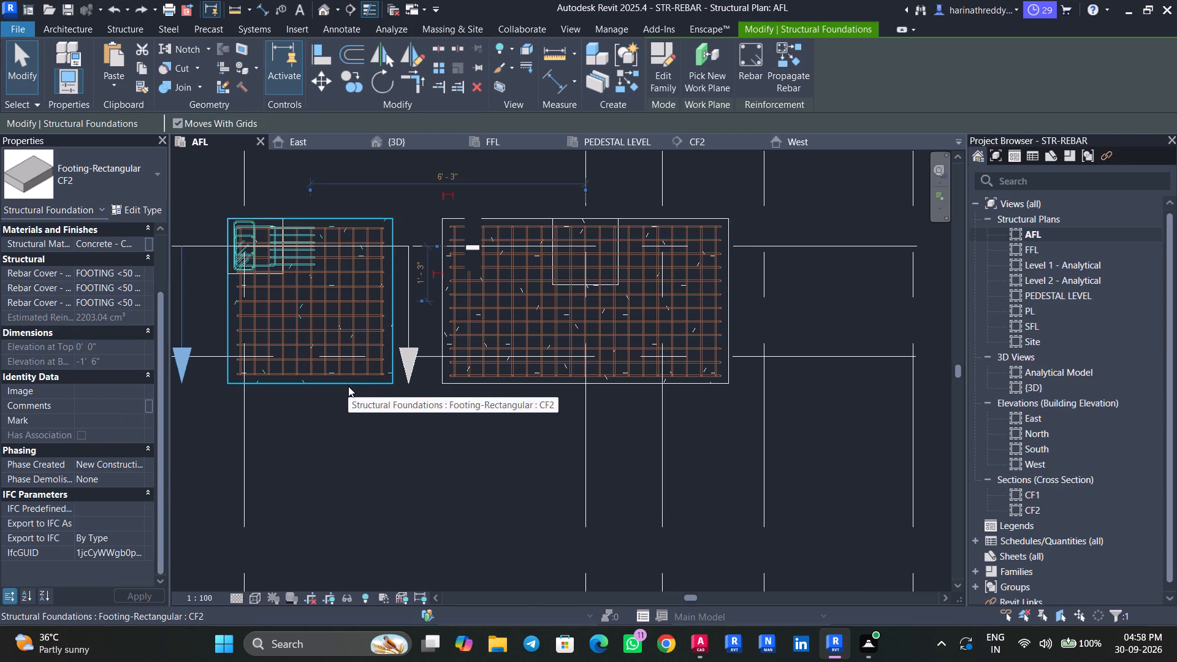
pyautogui.scroll(-7, 348, 386)
pyautogui.scroll(1, 348, 386)
pyautogui.scroll(-1, 348, 386)
pyautogui.press('Escape')
pyautogui.press('Escape')
pyautogui.scroll(4, 641, 390)
pyautogui.click(642, 375)
pyautogui.press('Escape')
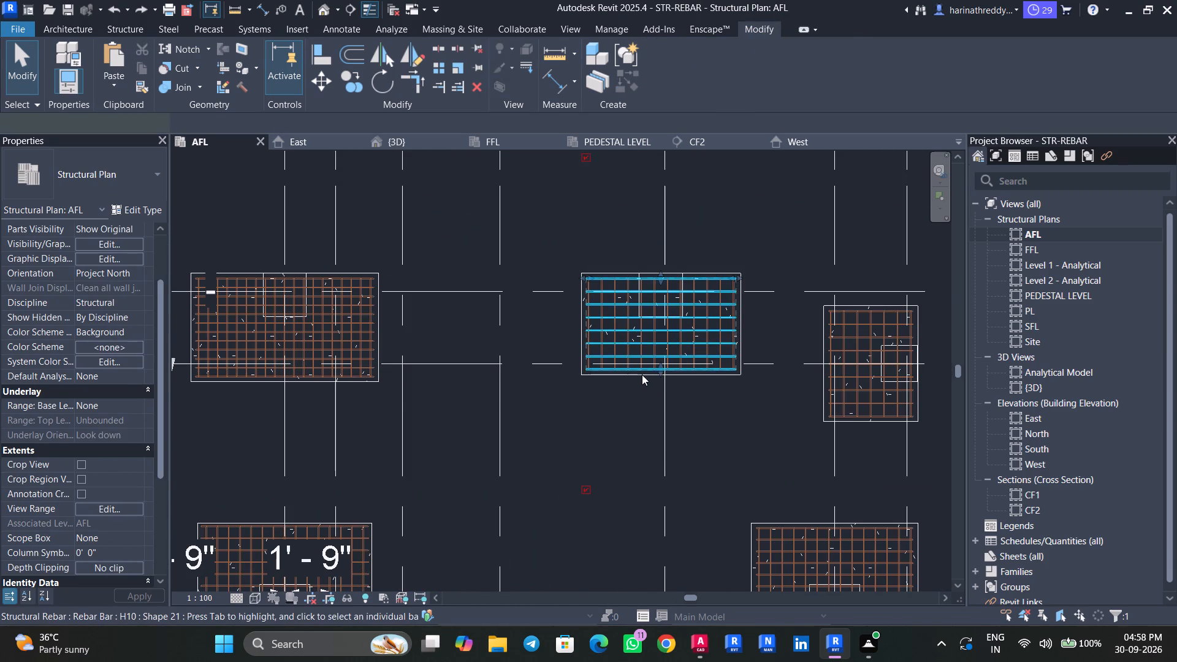
pyautogui.scroll(9, 642, 376)
pyautogui.click(641, 377)
pyautogui.scroll(-10, 641, 377)
pyautogui.moveTo(641, 387); pyautogui.dragTo(597, 397, button='middle')
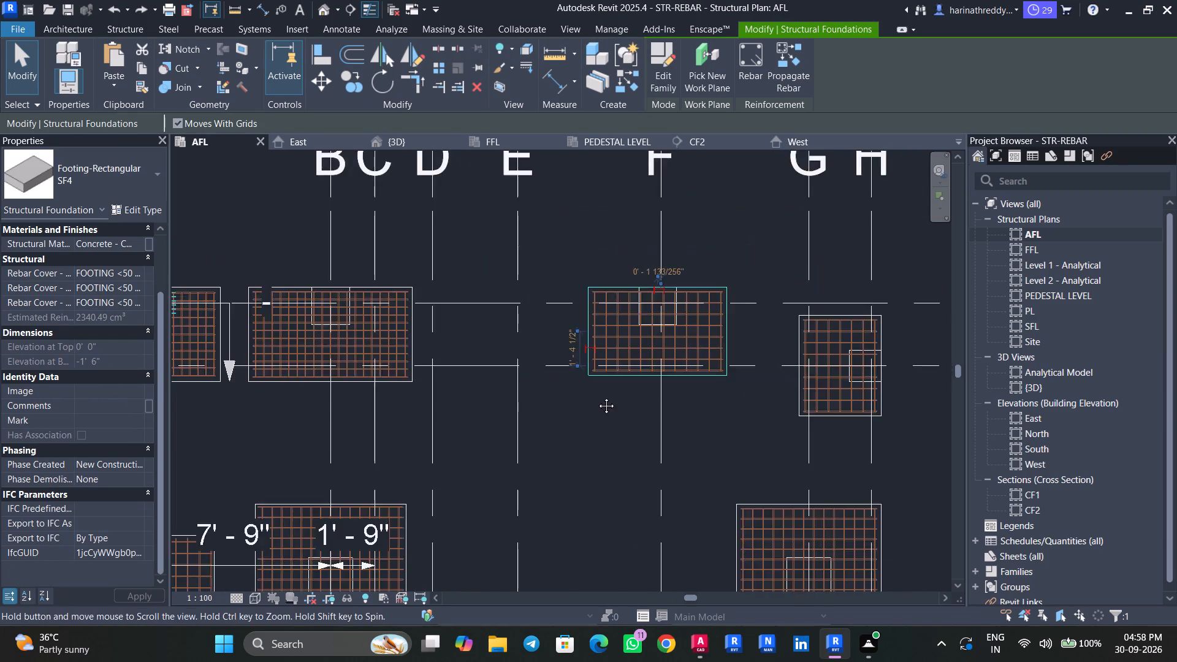
pyautogui.moveTo(597, 397); pyautogui.dragTo(409, 408, button='middle')
pyautogui.press('Escape')
pyautogui.press('Escape')
pyautogui.scroll(5, 601, 441)
pyautogui.click(600, 434)
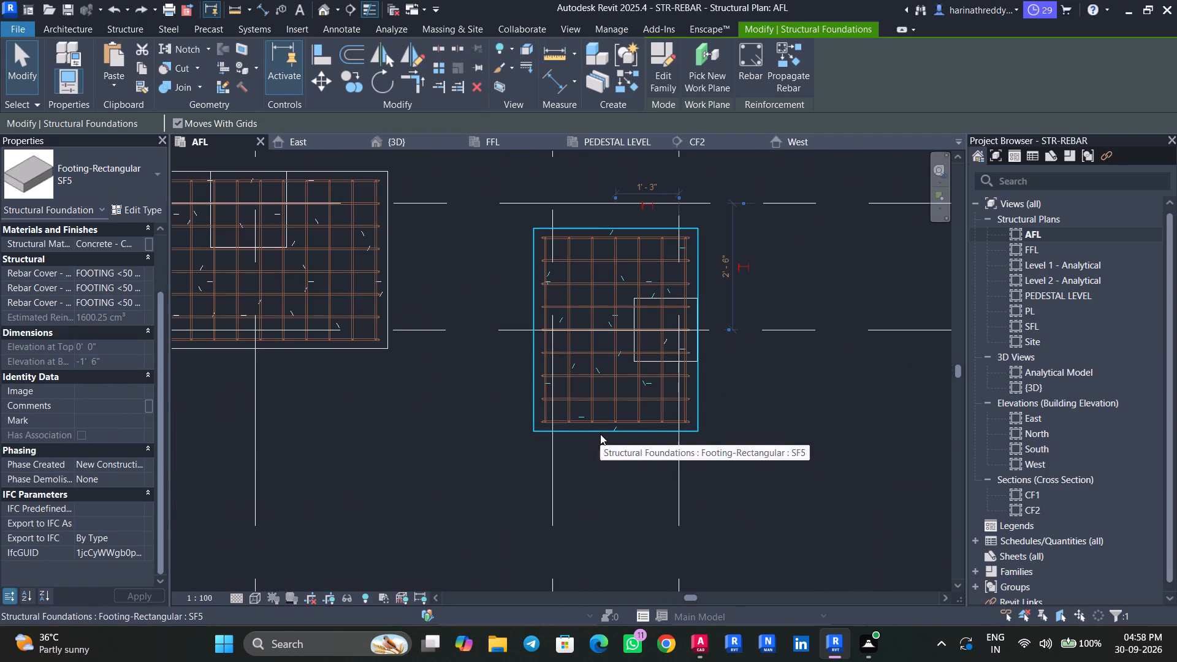
pyautogui.scroll(-3, 600, 434)
pyautogui.scroll(3, 600, 434)
# Draw a cross section along grid 6 through the SF5 footing at grid H, looking toward grid 7.
pyautogui.click(349, 15)
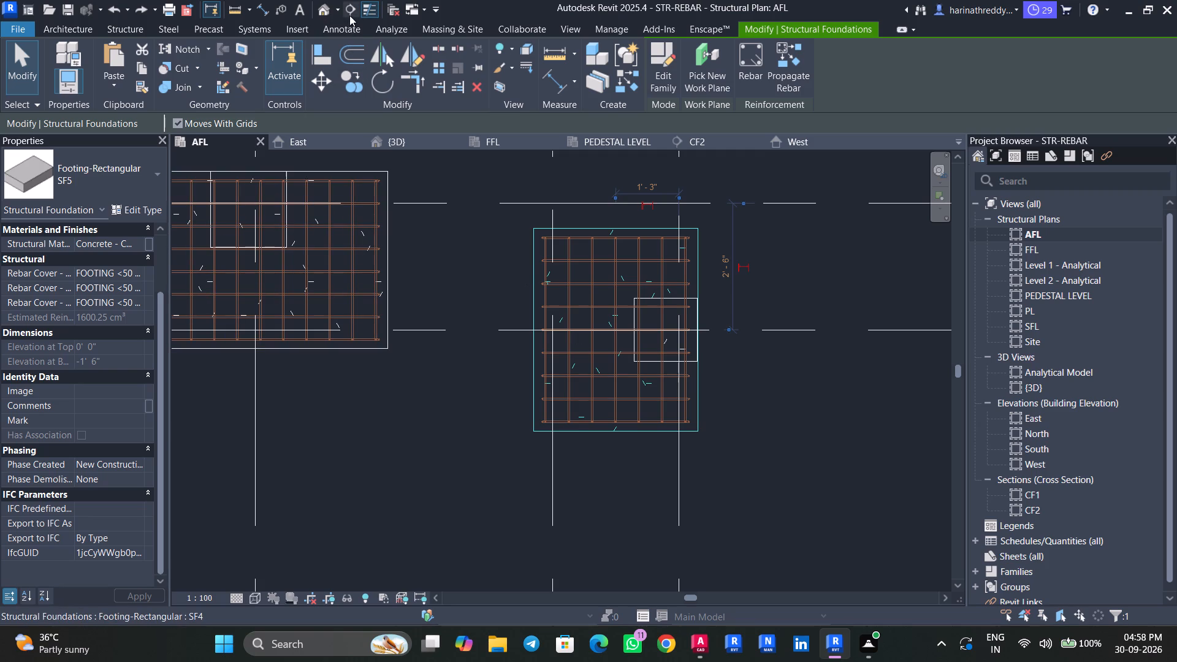
pyautogui.click(480, 330)
pyautogui.click(785, 330)
pyautogui.press('Escape')
pyautogui.press('Escape')
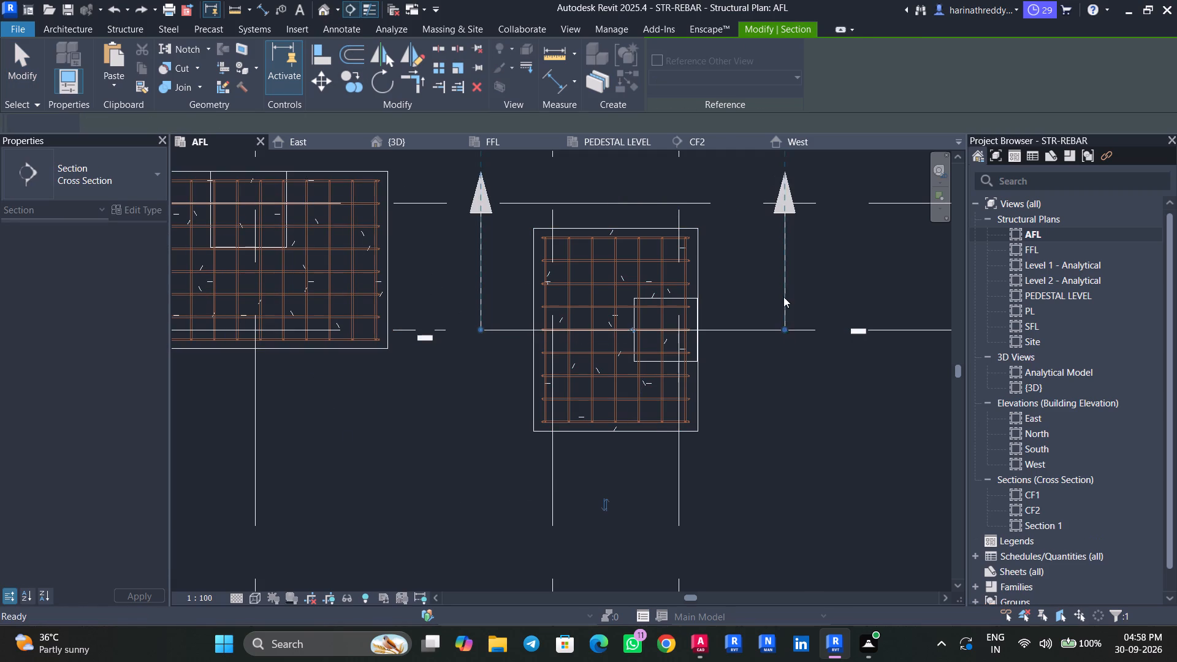
pyautogui.press('Escape')
# Reduce the new section's far clip offset to about 8 inches so its depth ends within the SF5 footing.
pyautogui.click(785, 289)
pyautogui.scroll(-4, 769, 284)
pyautogui.moveTo(766, 265); pyautogui.dragTo(764, 436, button='middle')
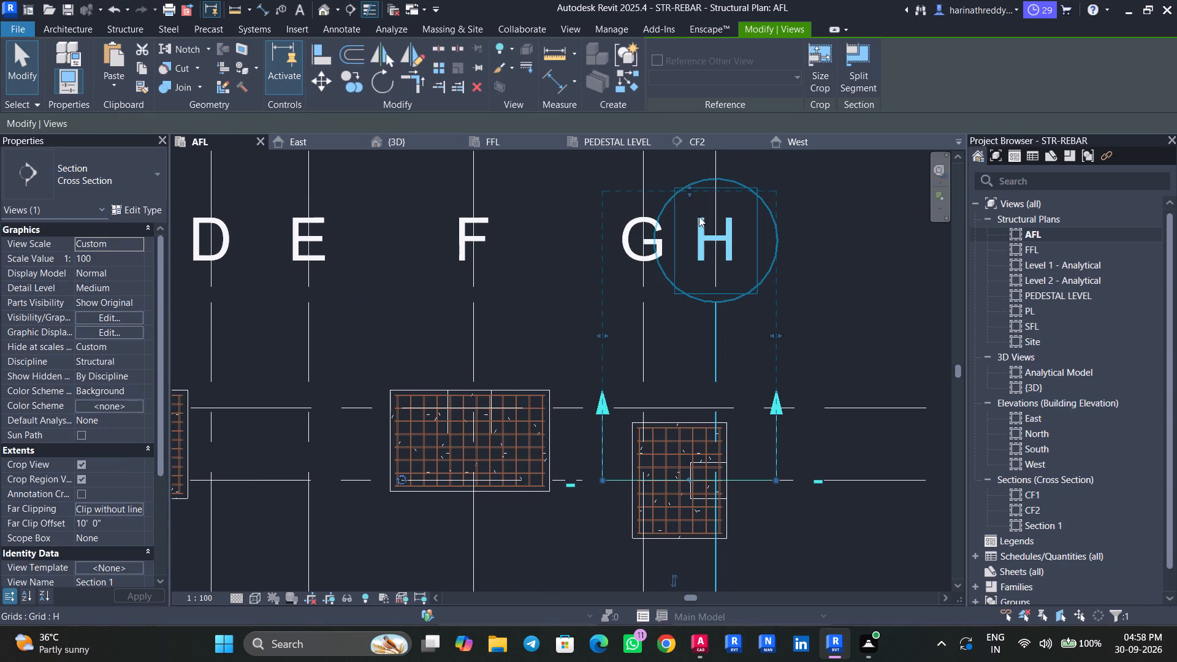
pyautogui.moveTo(686, 197); pyautogui.dragTo(696, 467)
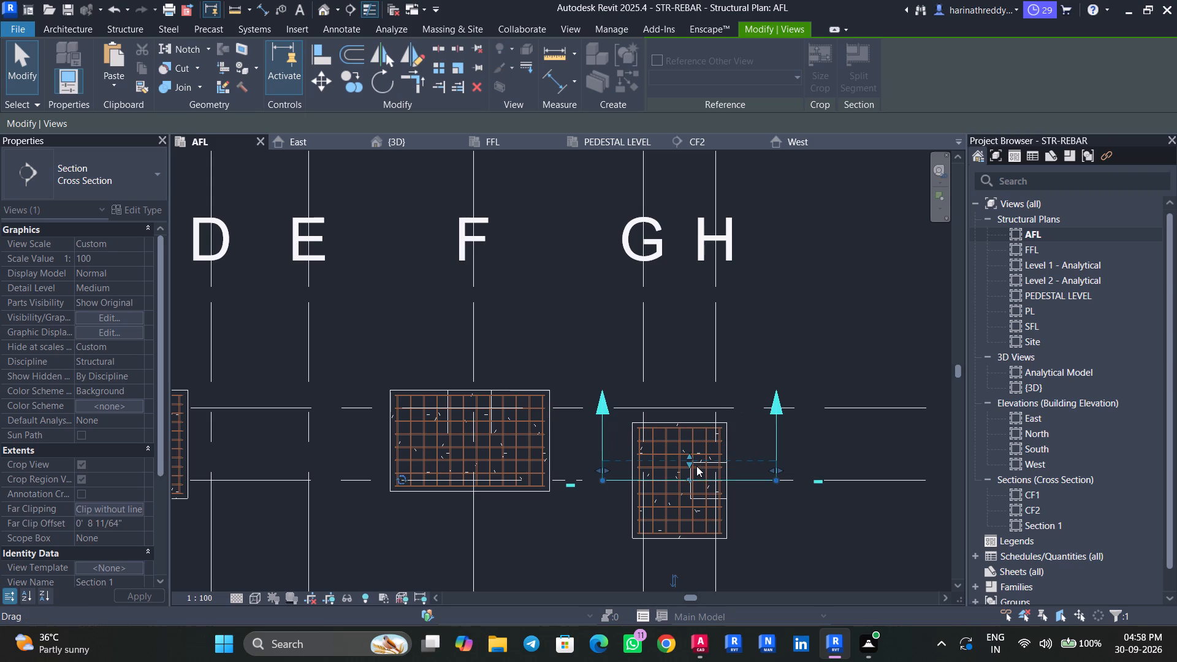
pyautogui.scroll(3, 696, 466)
# Open the new section view of the SF5 footing from its section mark.
pyautogui.rightClick(820, 430)
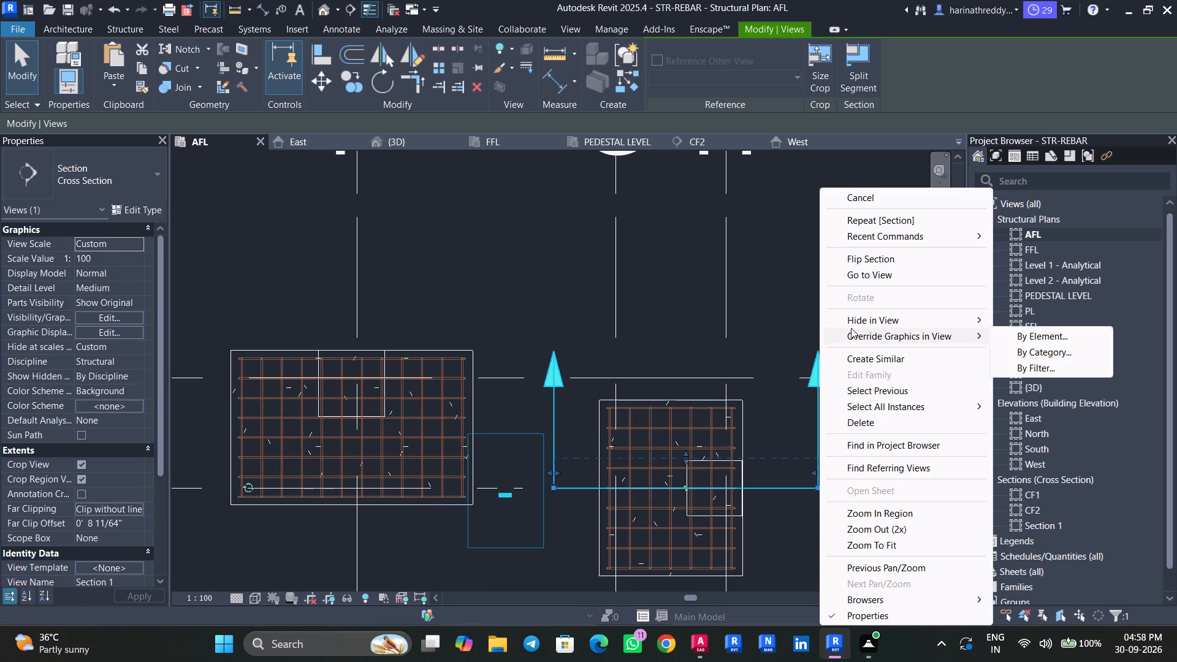
pyautogui.click(864, 280)
pyautogui.scroll(5, 576, 479)
pyautogui.moveTo(603, 493); pyautogui.dragTo(639, 457, button='middle')
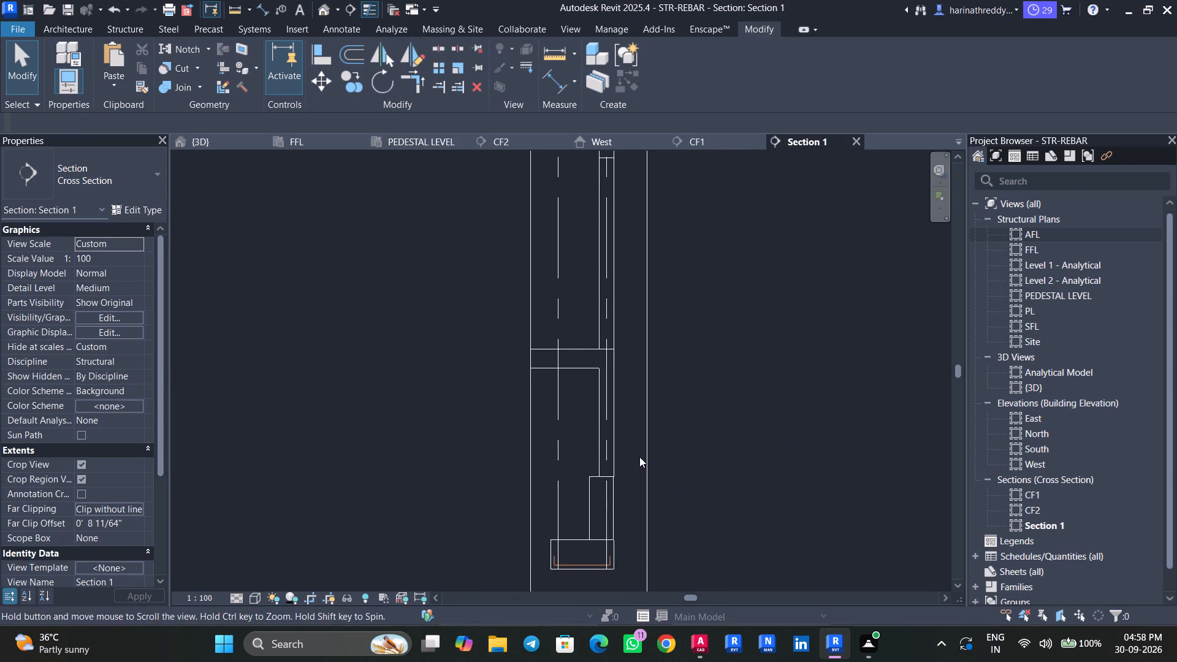
# Tighten the section's crop region to just below the footing and just above the lowest beam.
pyautogui.click(650, 458)
pyautogui.moveTo(709, 506); pyautogui.dragTo(812, 345, button='middle')
pyautogui.moveTo(690, 467); pyautogui.dragTo(690, 427)
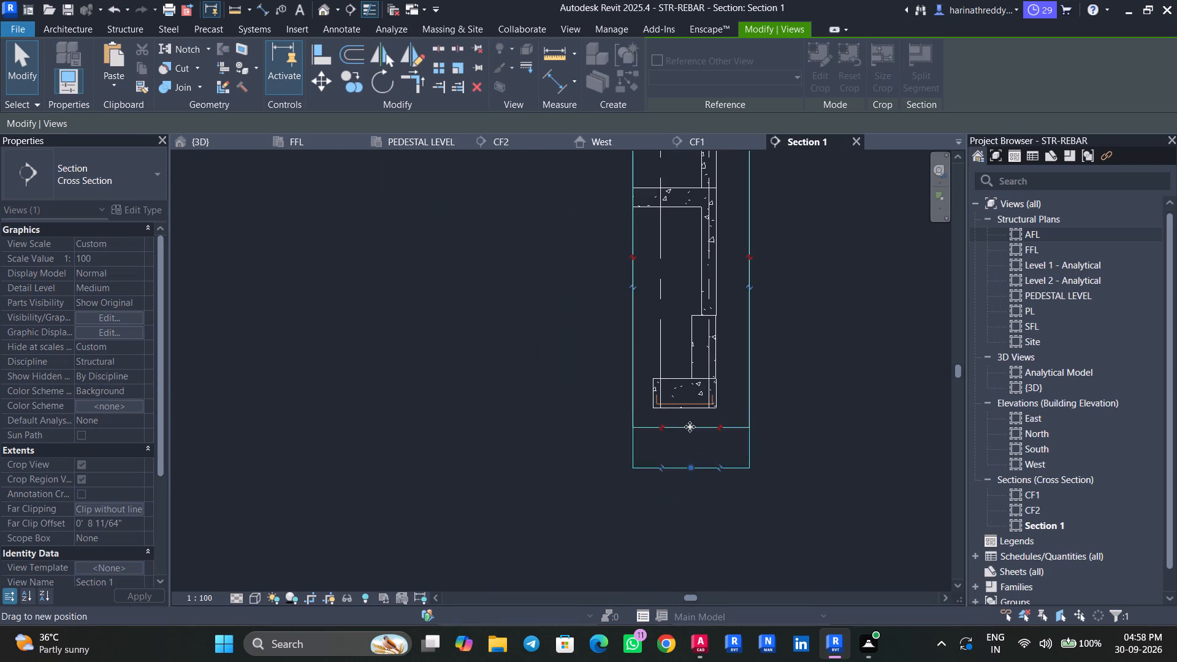
pyautogui.moveTo(690, 427); pyautogui.dragTo(690, 419)
pyautogui.moveTo(794, 281); pyautogui.dragTo(777, 573, button='middle')
pyautogui.scroll(-4, 785, 514)
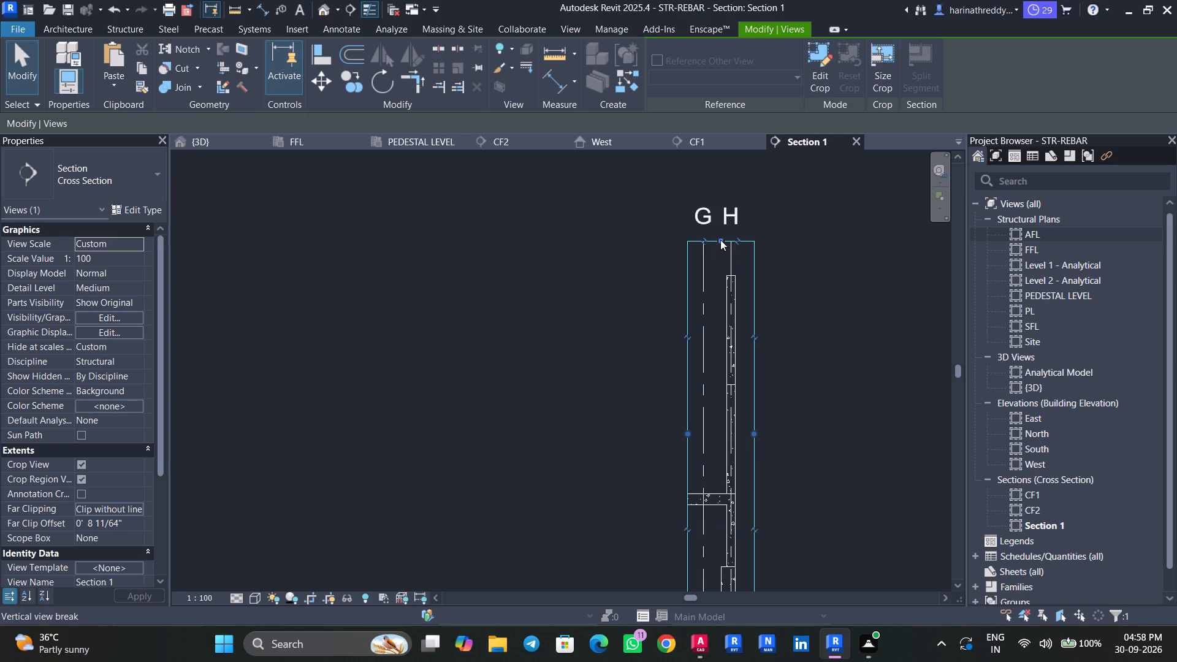
pyautogui.moveTo(720, 240); pyautogui.dragTo(709, 481)
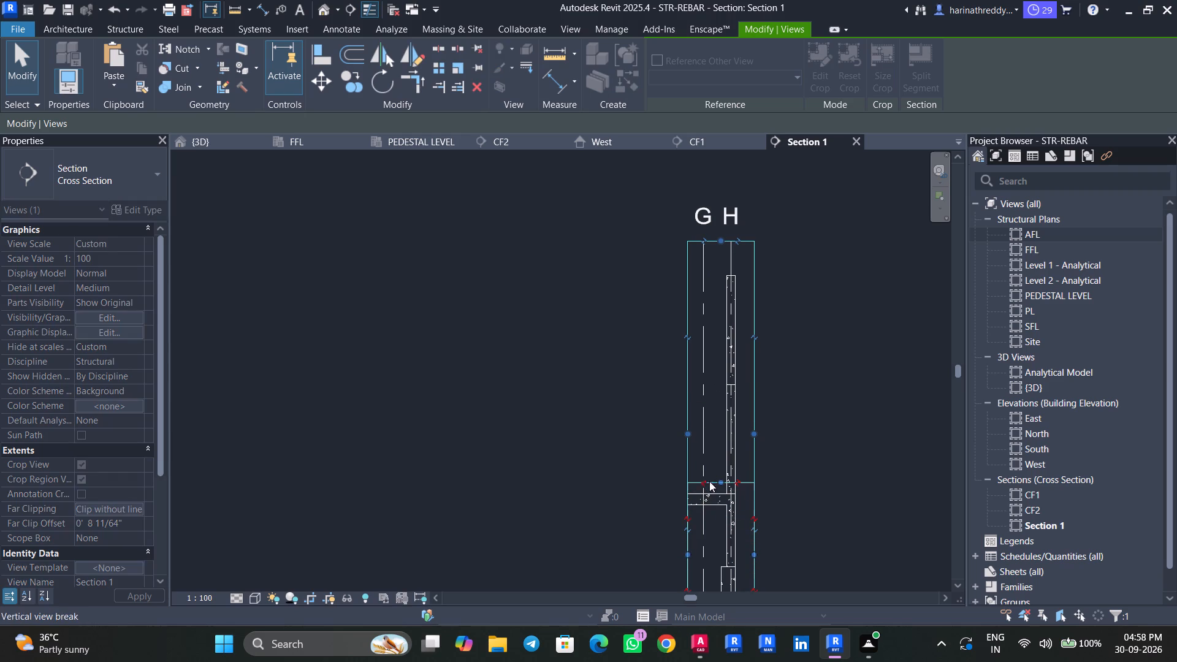
# Inspect the column, the pedestal and the footing in the cropped section by selecting each one.
pyautogui.scroll(9, 731, 498)
pyautogui.scroll(-1, 734, 498)
pyautogui.moveTo(783, 523); pyautogui.dragTo(748, 386, button='middle')
pyautogui.scroll(1, 783, 523)
pyautogui.click(703, 422)
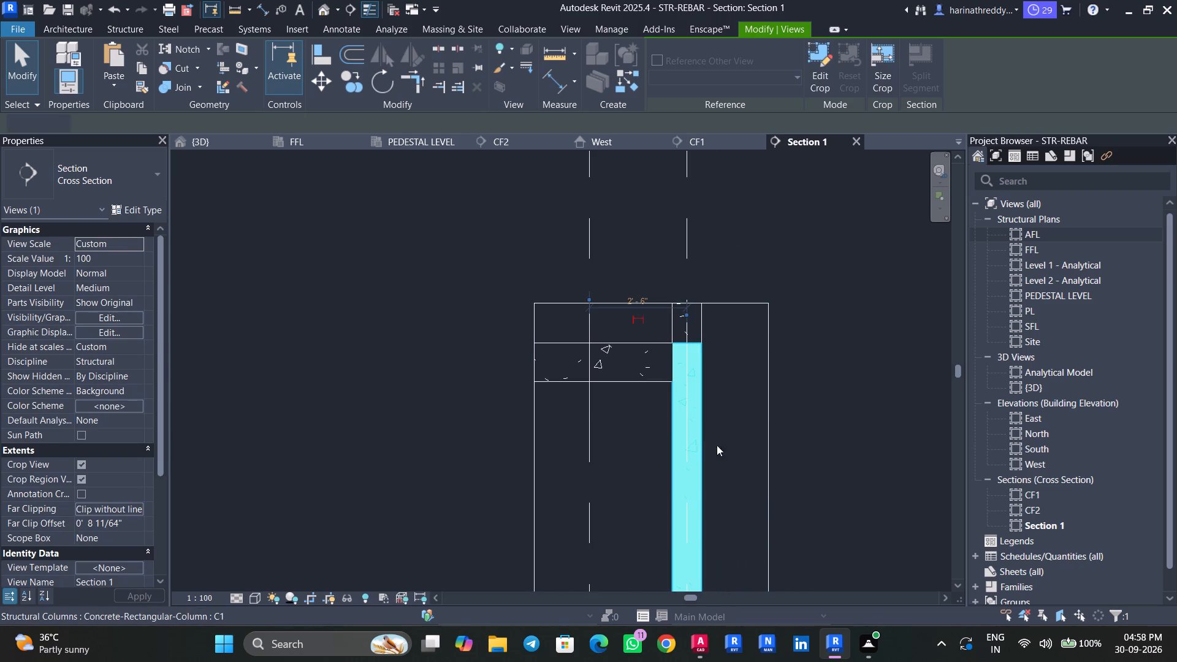
pyautogui.scroll(-1, 727, 452)
pyautogui.scroll(1, 727, 452)
pyautogui.scroll(-1, 727, 452)
pyautogui.moveTo(727, 452); pyautogui.dragTo(724, 286, button='middle')
pyautogui.scroll(1, 724, 289)
pyautogui.press('Escape')
pyautogui.press('Escape')
pyautogui.click(647, 456)
pyautogui.moveTo(710, 475); pyautogui.dragTo(711, 321, button='middle')
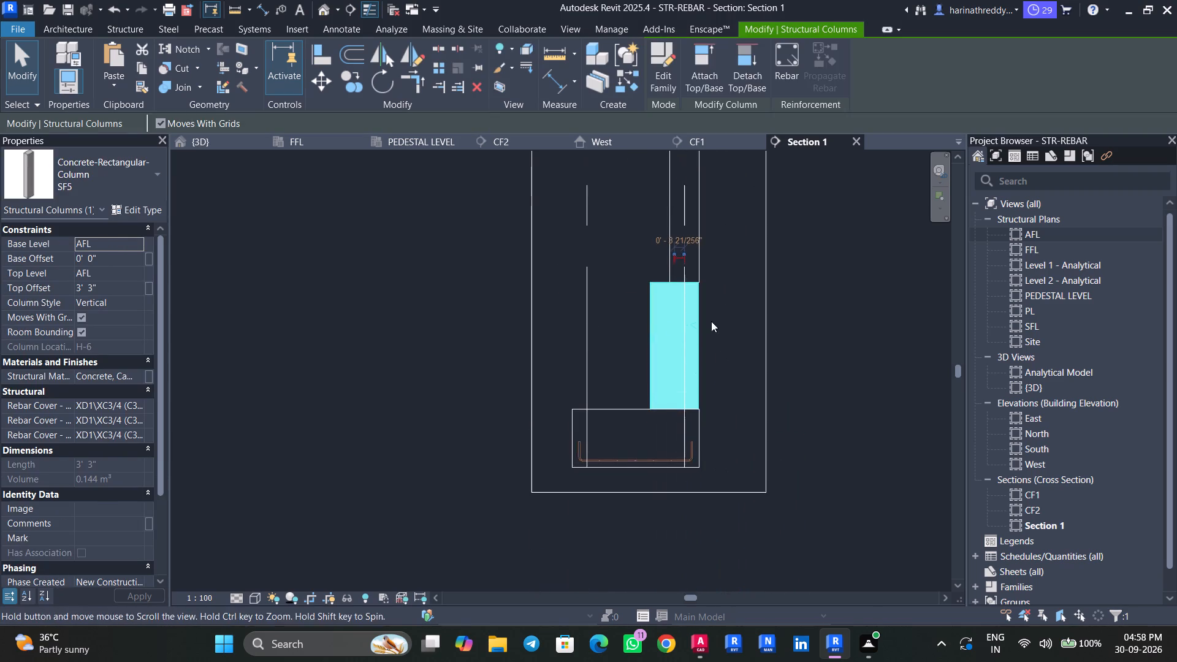
pyautogui.press('Escape')
pyautogui.press('Escape')
pyautogui.click(629, 414)
pyautogui.scroll(4, 709, 419)
pyautogui.moveTo(706, 411); pyautogui.dragTo(768, 498, button='middle')
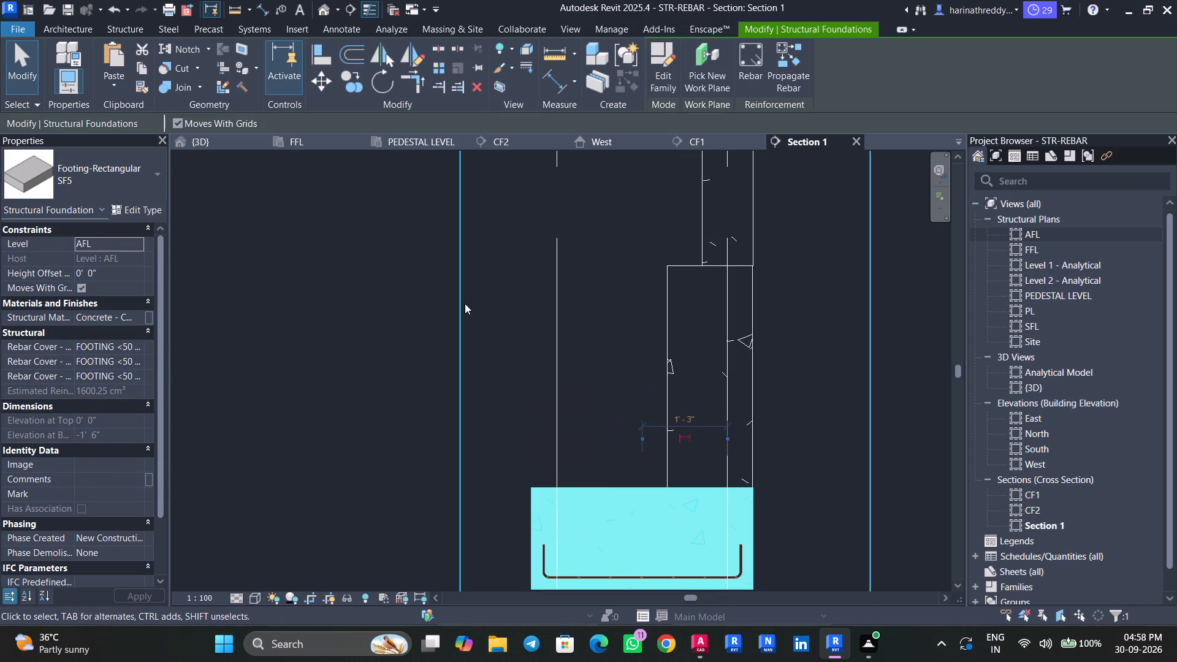
# Switch to AutoCAD and check the SF5 row of the footing schedule for pedestal size and reinforcement.
pyautogui.click(695, 636)
pyautogui.scroll(-3, 262, 390)
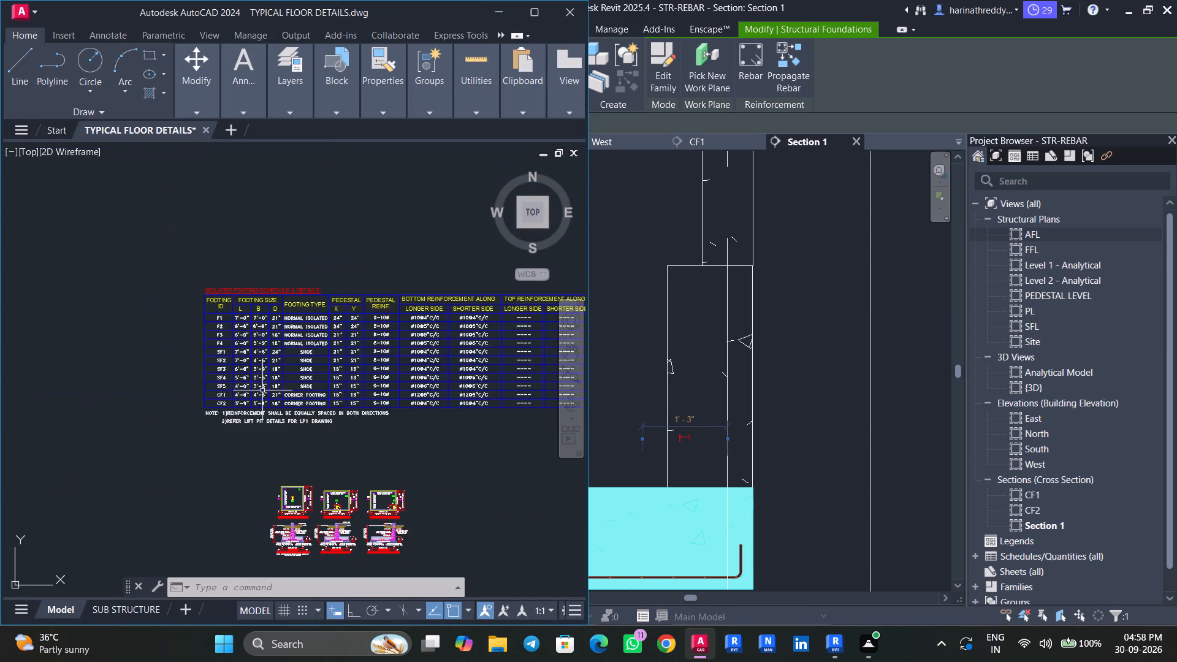
pyautogui.scroll(2, 238, 399)
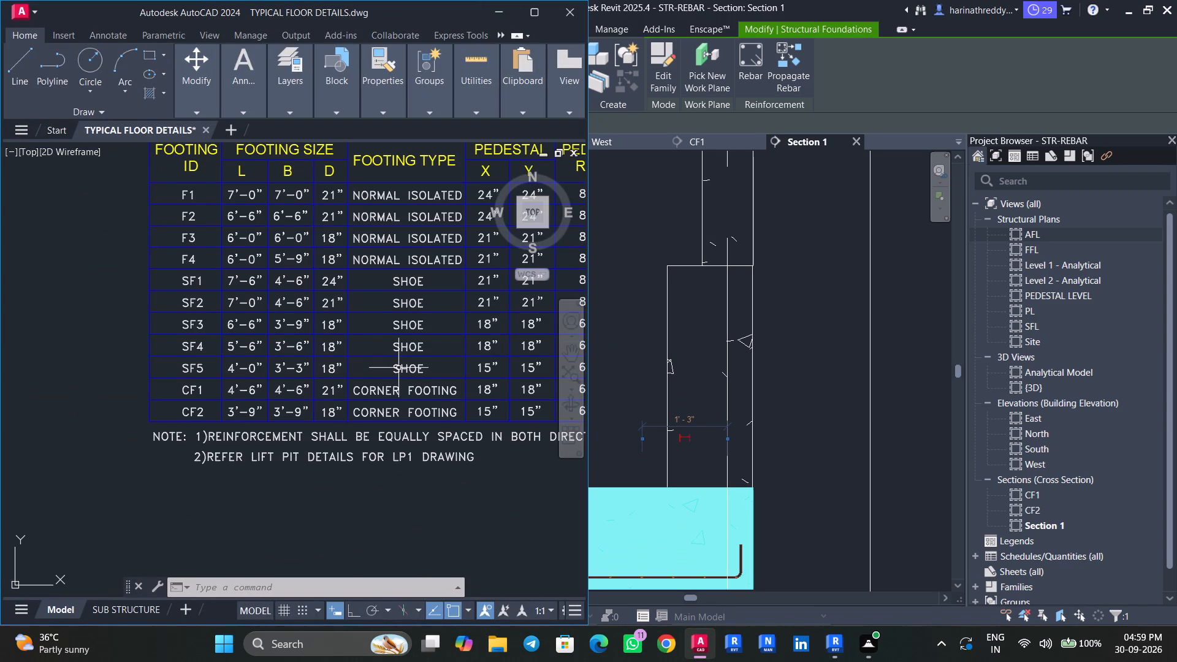
pyautogui.moveTo(398, 368); pyautogui.dragTo(283, 386, button='middle')
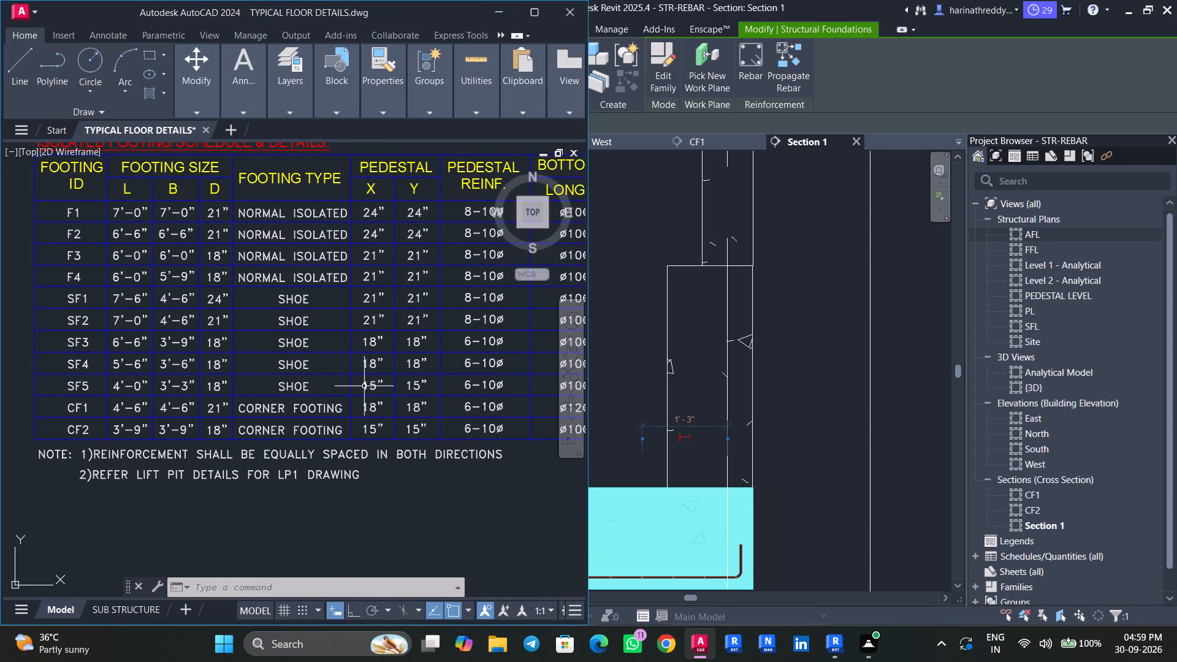
pyautogui.moveTo(389, 386); pyautogui.dragTo(285, 391, button='middle')
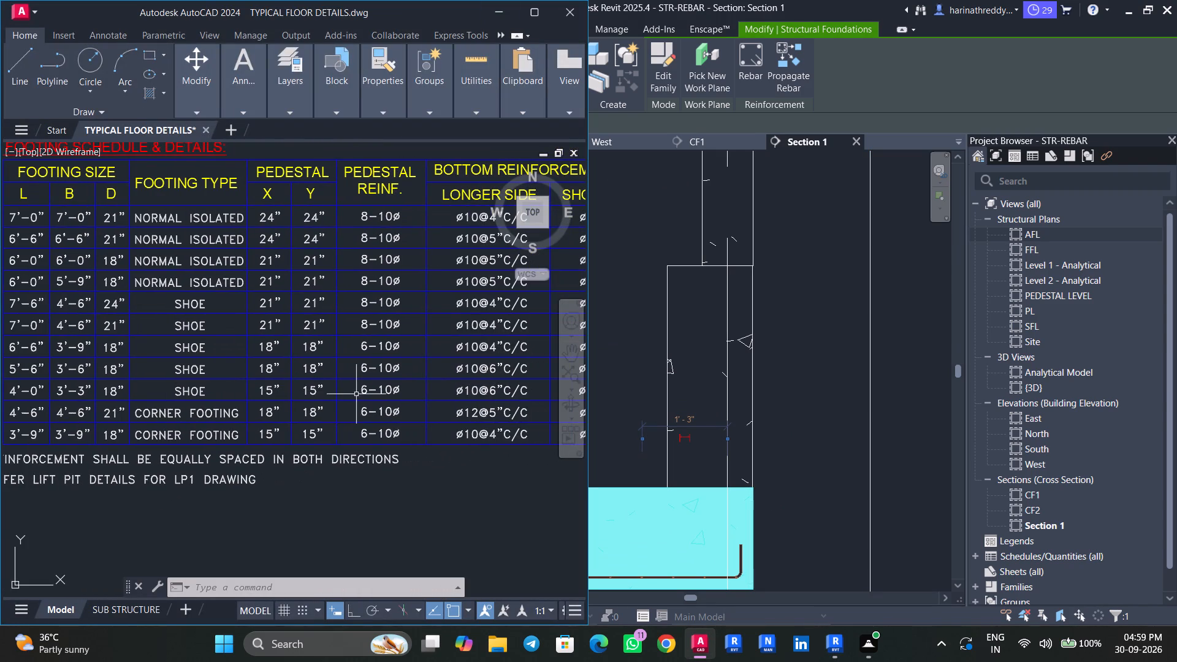
# Examine the pedestal bars and ties in the typical section of shoe footing, below the footing schedule.
pyautogui.moveTo(383, 394); pyautogui.dragTo(346, 394, button='middle')
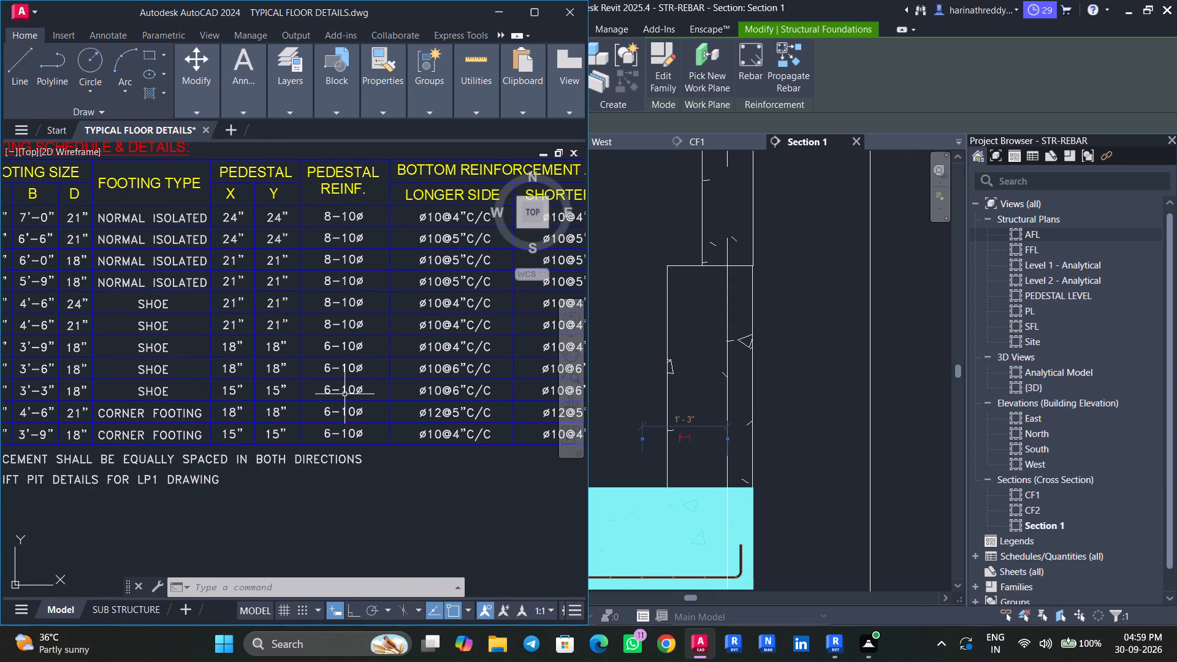
pyautogui.scroll(-4, 345, 394)
pyautogui.moveTo(378, 458); pyautogui.dragTo(361, 375, button='middle')
pyautogui.scroll(6, 314, 368)
pyautogui.scroll(2, 261, 390)
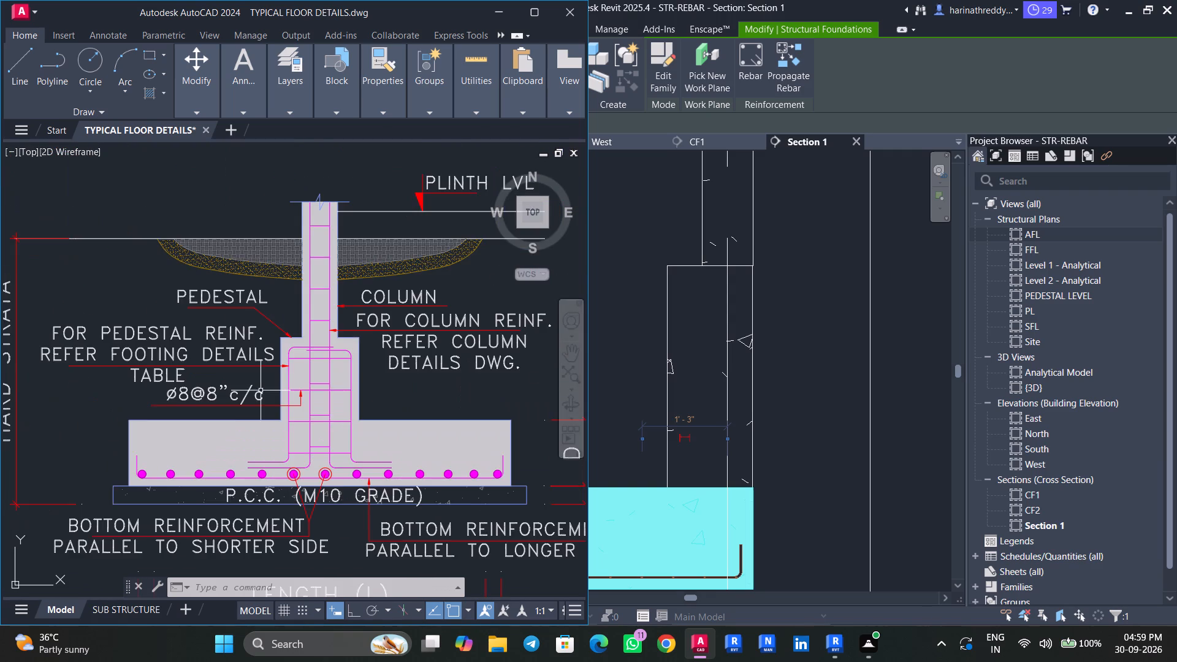
pyautogui.moveTo(261, 390); pyautogui.dragTo(311, 333, button='middle')
pyautogui.scroll(1, 311, 333)
pyautogui.scroll(-2, 311, 333)
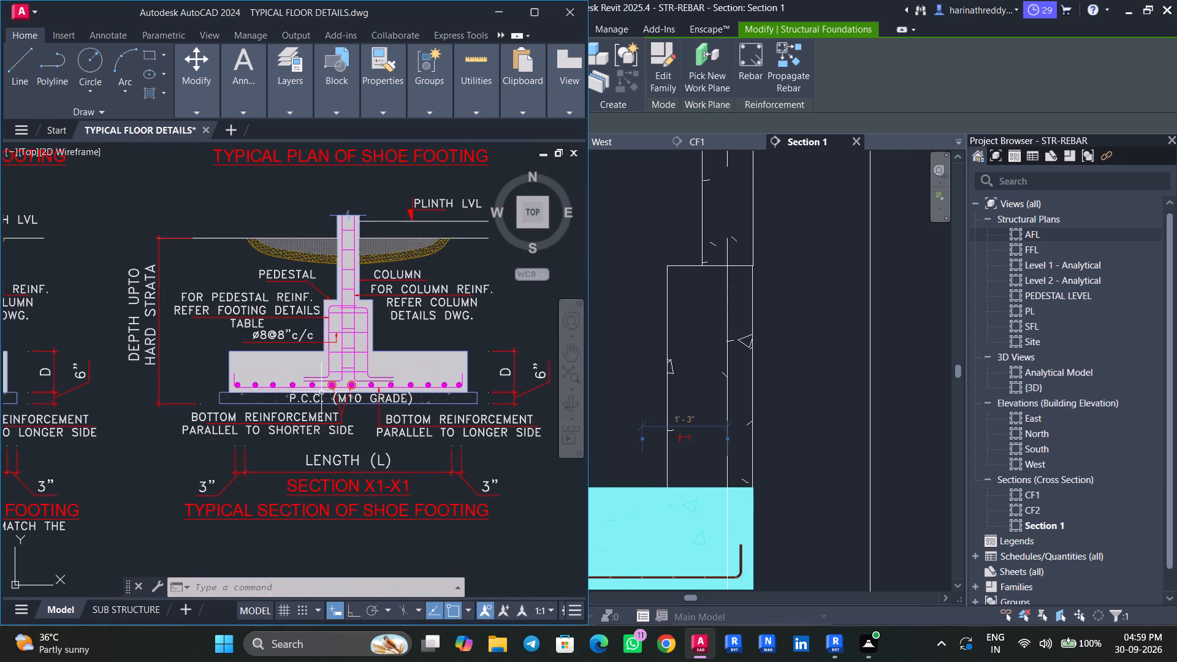
pyautogui.moveTo(325, 431); pyautogui.dragTo(326, 473, button='middle')
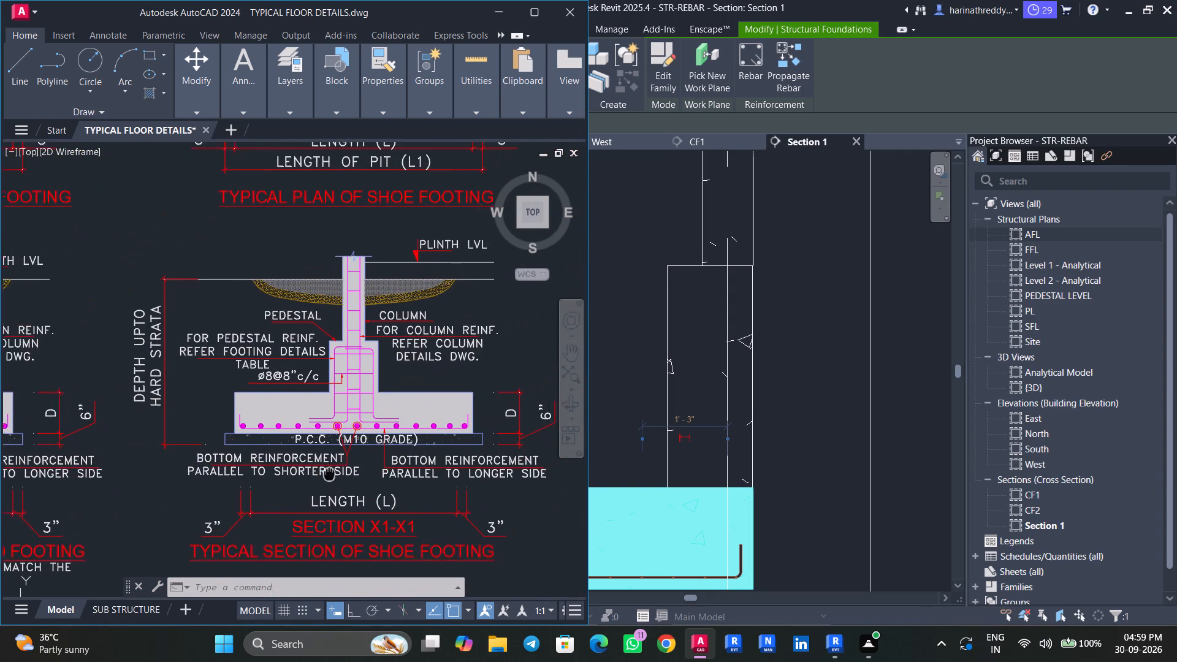
pyautogui.moveTo(326, 473); pyautogui.dragTo(265, 490, button='middle')
pyautogui.scroll(3, 276, 436)
pyautogui.moveTo(322, 426); pyautogui.dragTo(324, 447, button='middle')
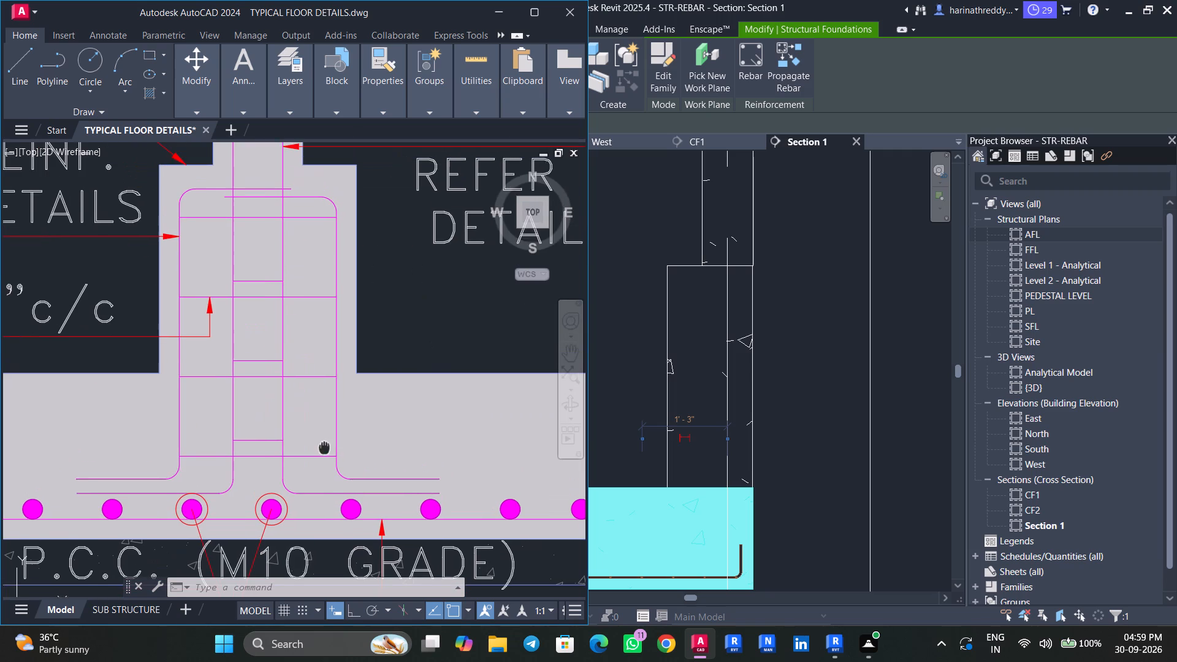
pyautogui.moveTo(324, 447); pyautogui.dragTo(324, 449, button='middle')
pyautogui.scroll(-3, 323, 447)
# Return to Revit and inspect the SF5 pedestal and the C1 column in Section 1 by selecting them.
pyautogui.click(498, 19)
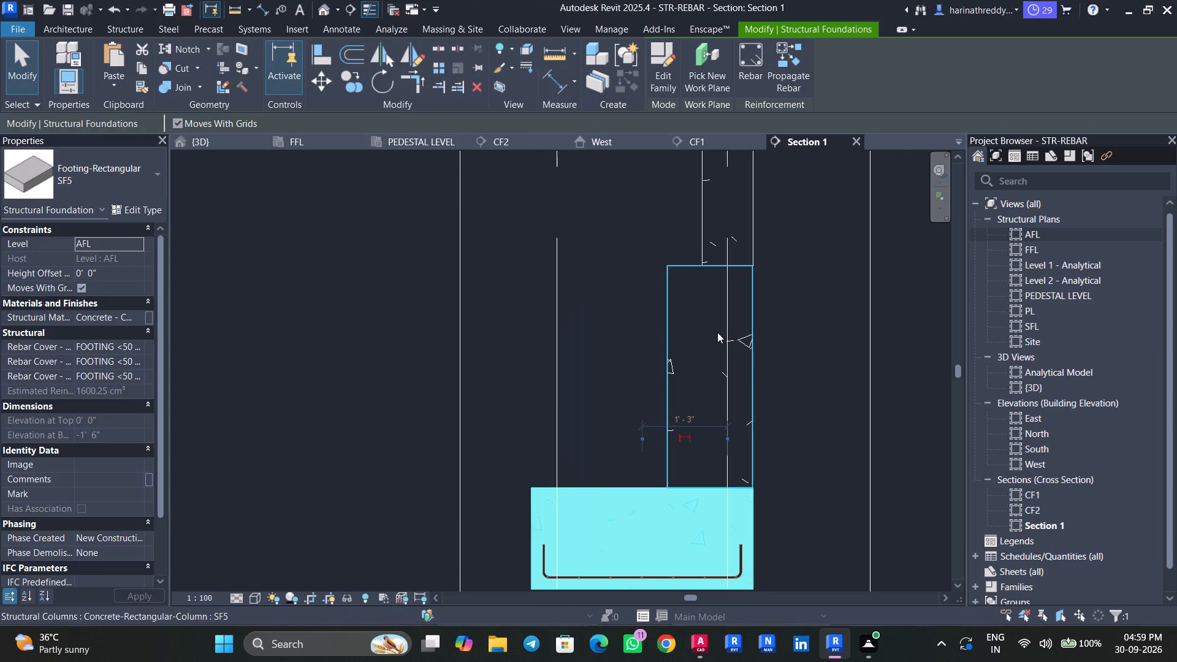
pyautogui.press('Escape')
pyautogui.press('Escape')
pyautogui.scroll(-4, 805, 407)
pyautogui.moveTo(804, 407); pyautogui.dragTo(583, 468, button='middle')
pyautogui.click(622, 430)
pyautogui.scroll(-3, 622, 430)
pyautogui.press('Escape')
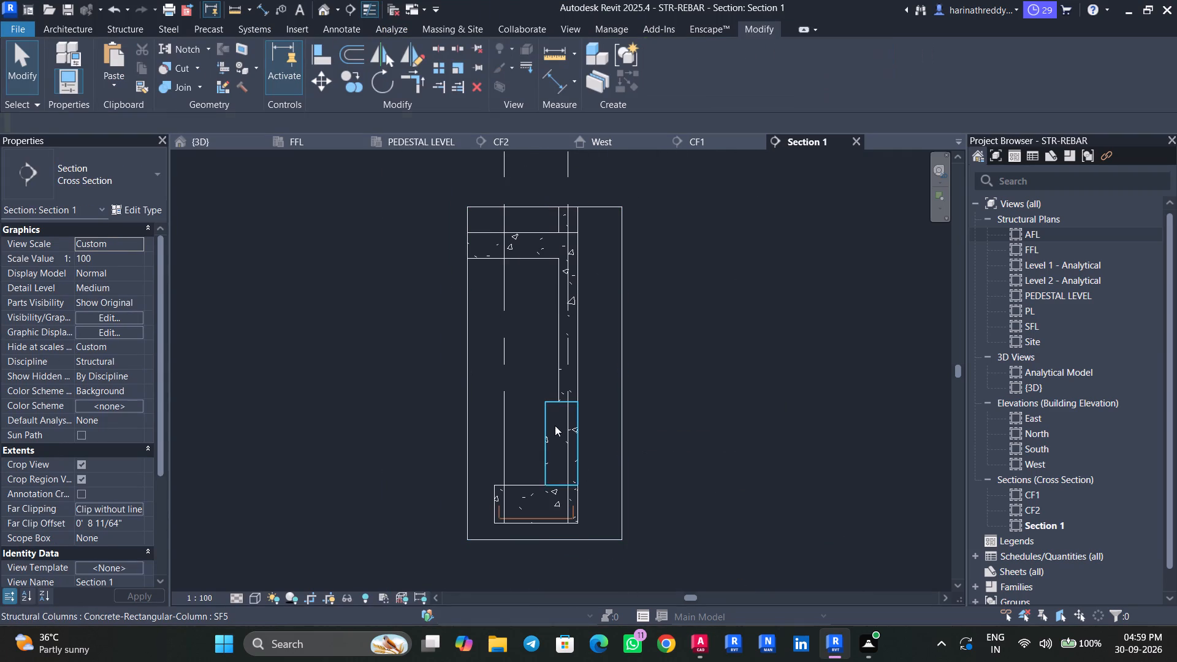
pyautogui.click(554, 427)
pyautogui.press('Escape')
pyautogui.click(560, 366)
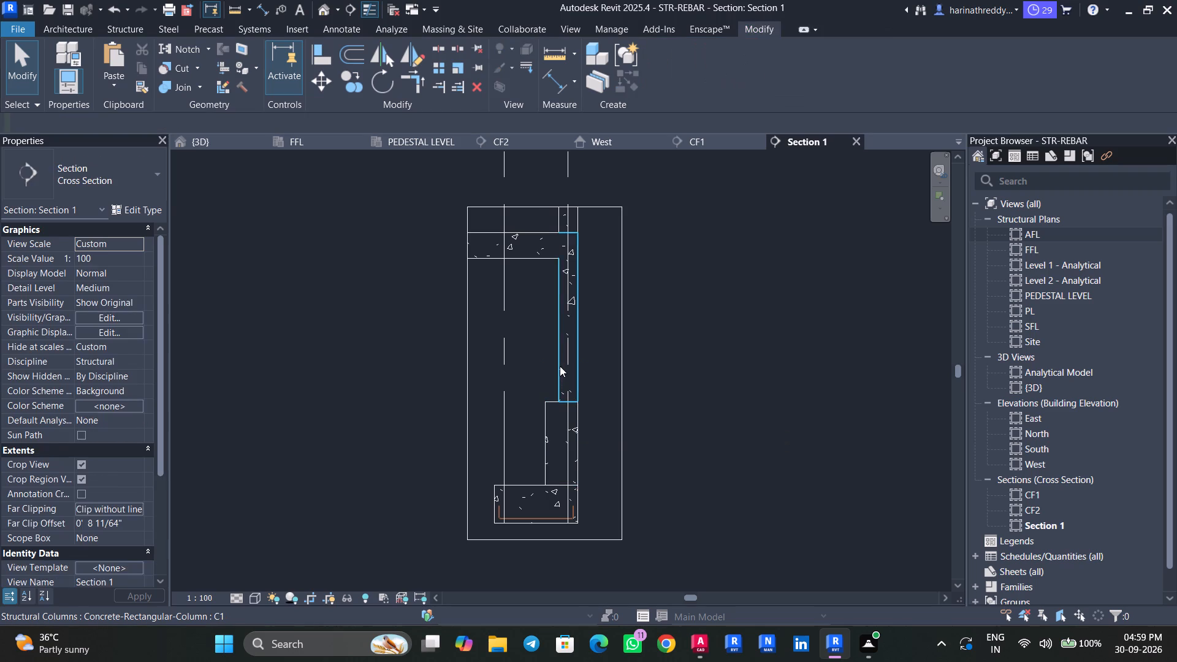
pyautogui.press('Escape')
pyautogui.click(559, 422)
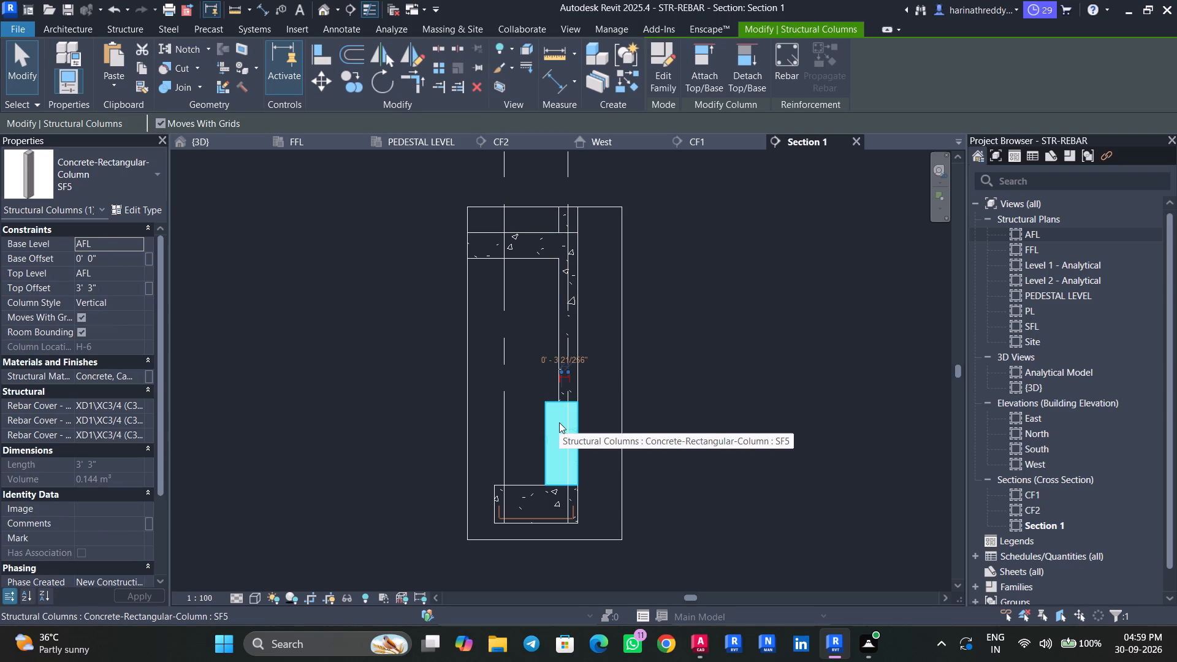
# Switch to AutoCAD and recheck the SF5 row of the isolated footing schedule for footing and pedestal sizes.
pyautogui.click(701, 632)
pyautogui.scroll(-3, 360, 441)
pyautogui.moveTo(444, 454); pyautogui.dragTo(311, 534, button='middle')
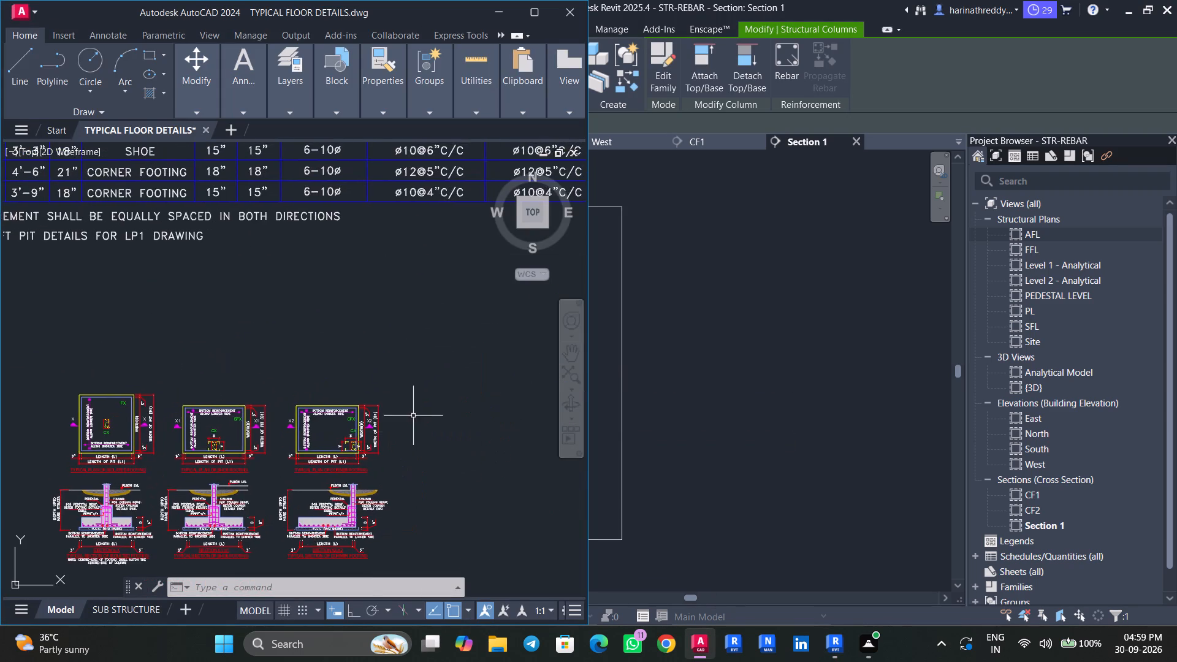
pyautogui.scroll(-3, 415, 413)
pyautogui.moveTo(414, 439); pyautogui.dragTo(406, 460, button='middle')
pyautogui.scroll(3, 271, 338)
pyautogui.moveTo(377, 424); pyautogui.dragTo(343, 411, button='middle')
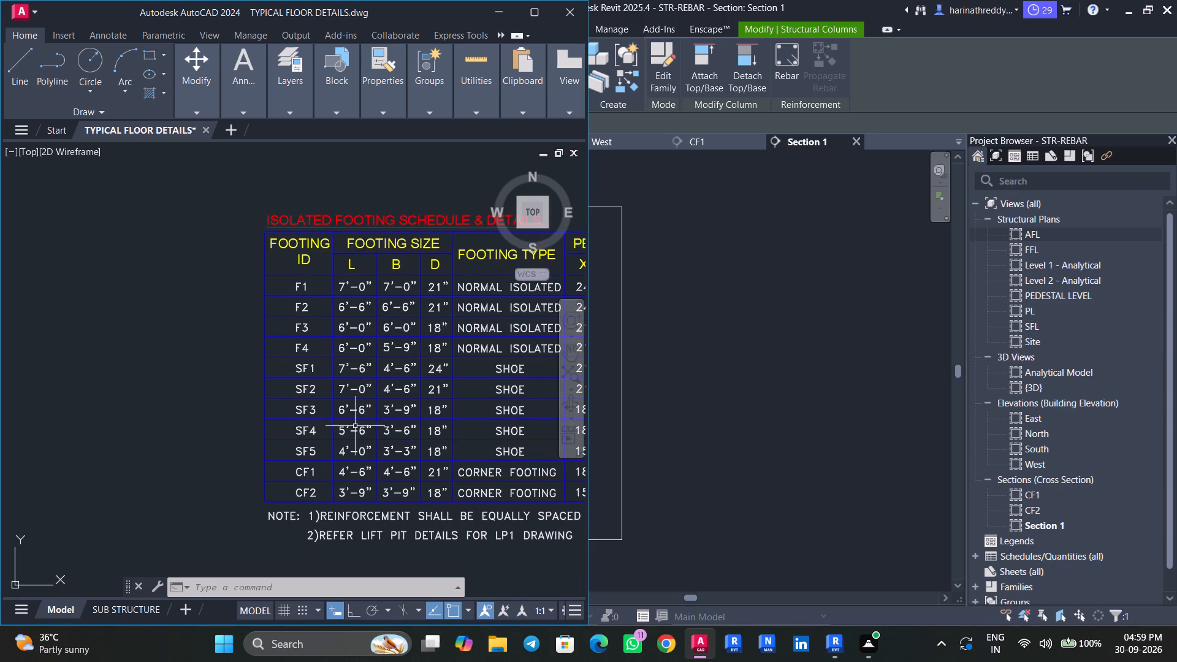
pyautogui.moveTo(438, 439); pyautogui.dragTo(277, 428, button='middle')
pyautogui.scroll(1, 411, 436)
pyautogui.moveTo(408, 437); pyautogui.dragTo(381, 439, button='middle')
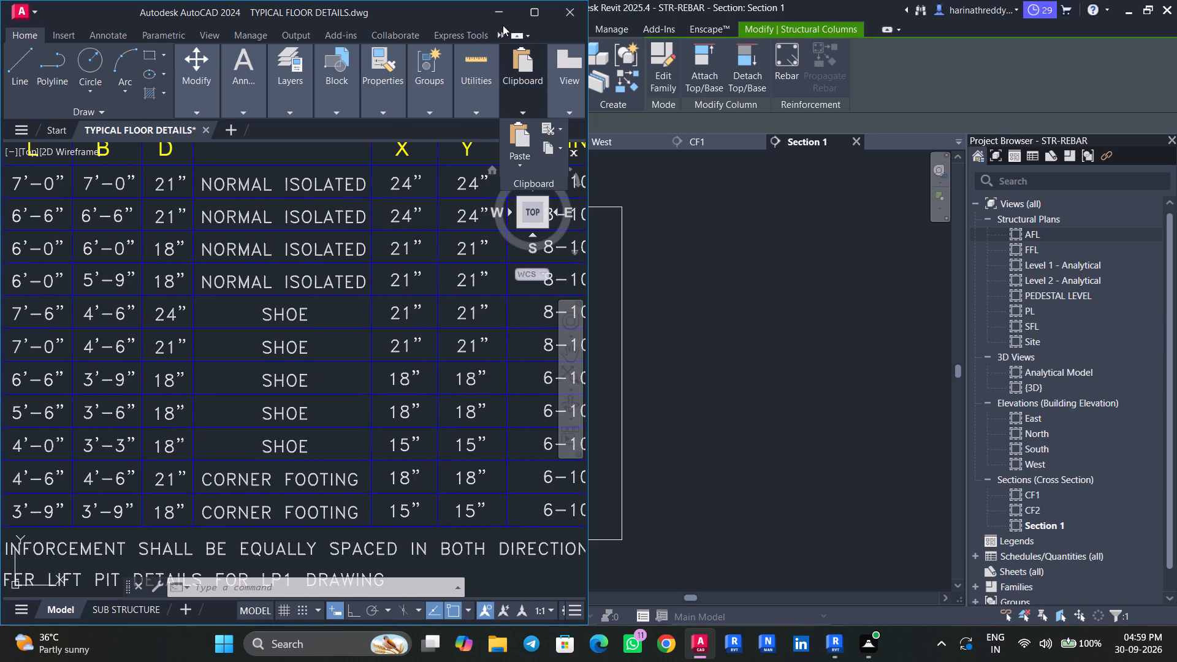
# Return to Revit and examine the SF5 footing and its section mark near grids G and H in the AFL plan.
pyautogui.click(502, 23)
pyautogui.click(425, 148)
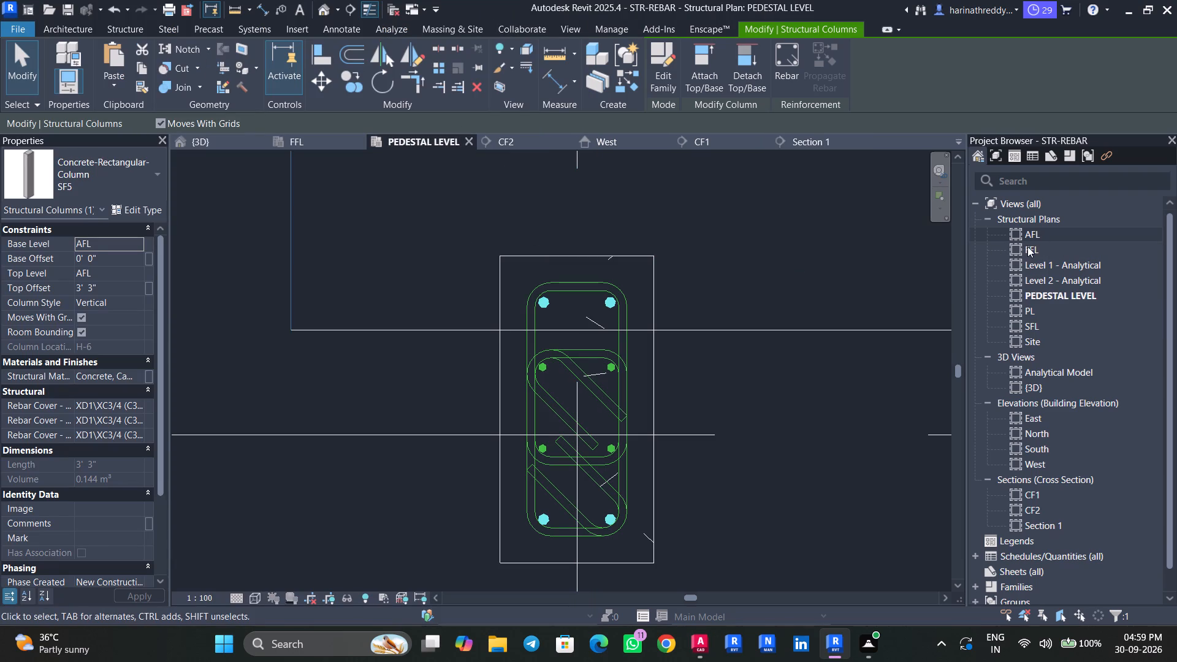
pyautogui.click(1028, 240)
pyautogui.doubleClick(1030, 237)
pyautogui.scroll(-6, 586, 340)
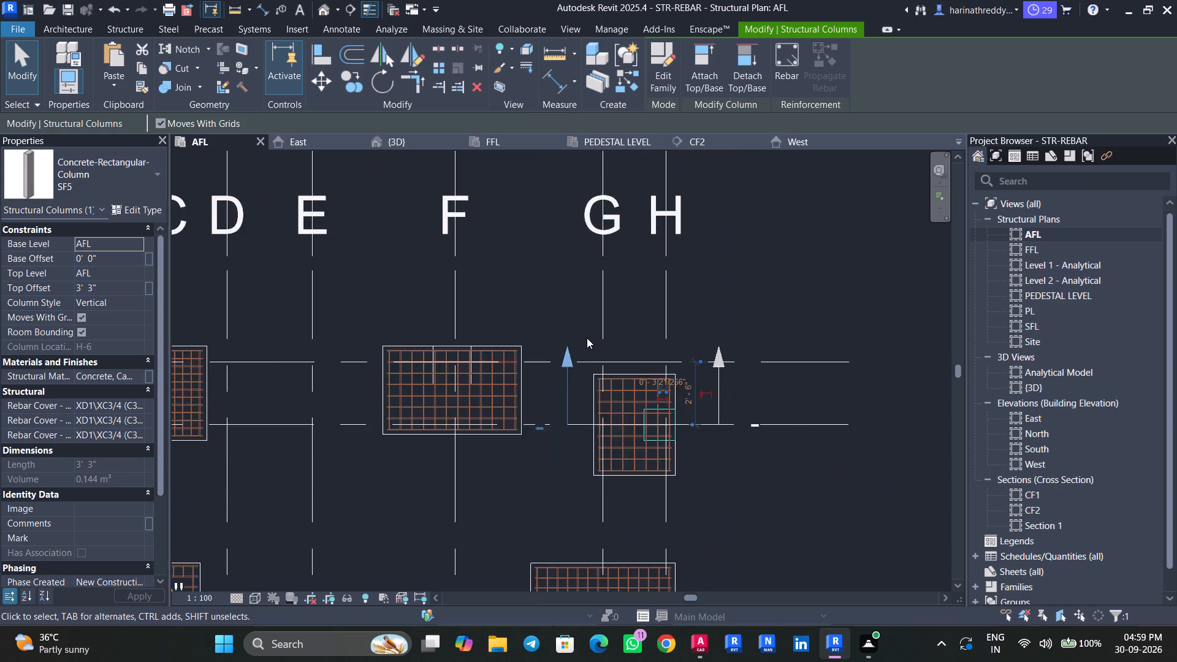
pyautogui.scroll(-2, 587, 338)
pyautogui.moveTo(602, 315); pyautogui.dragTo(696, 242, button='middle')
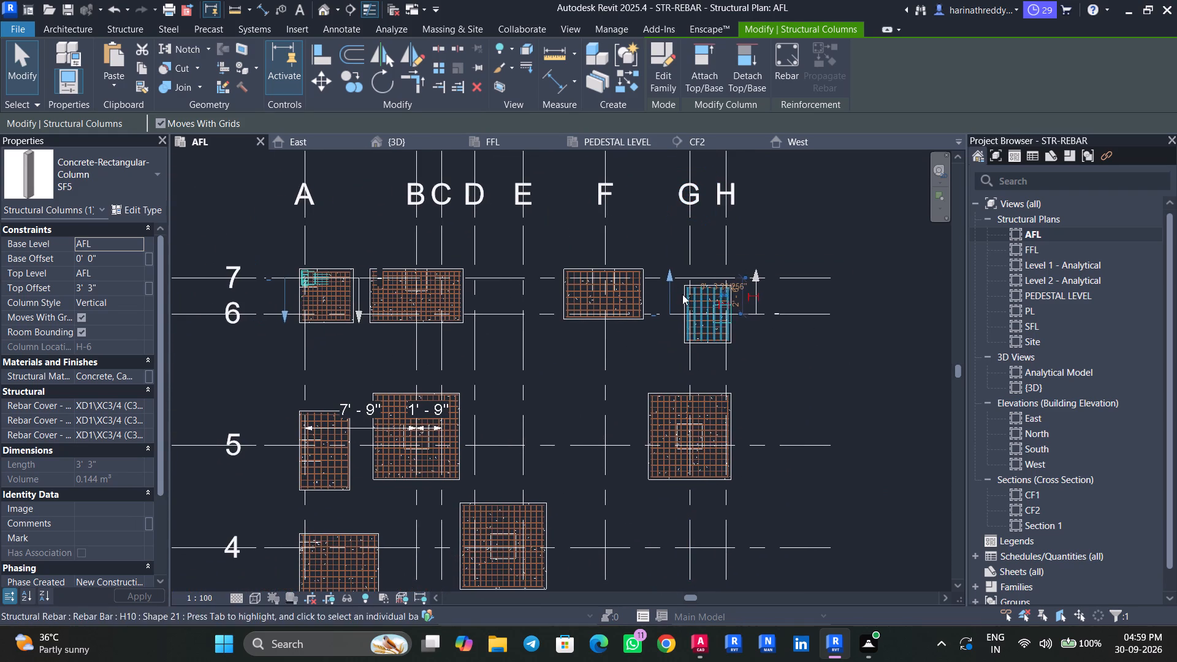
pyautogui.scroll(9, 753, 303)
pyautogui.scroll(-4, 753, 373)
pyautogui.moveTo(753, 373); pyautogui.dragTo(755, 413, button='middle')
pyautogui.scroll(-2, 755, 413)
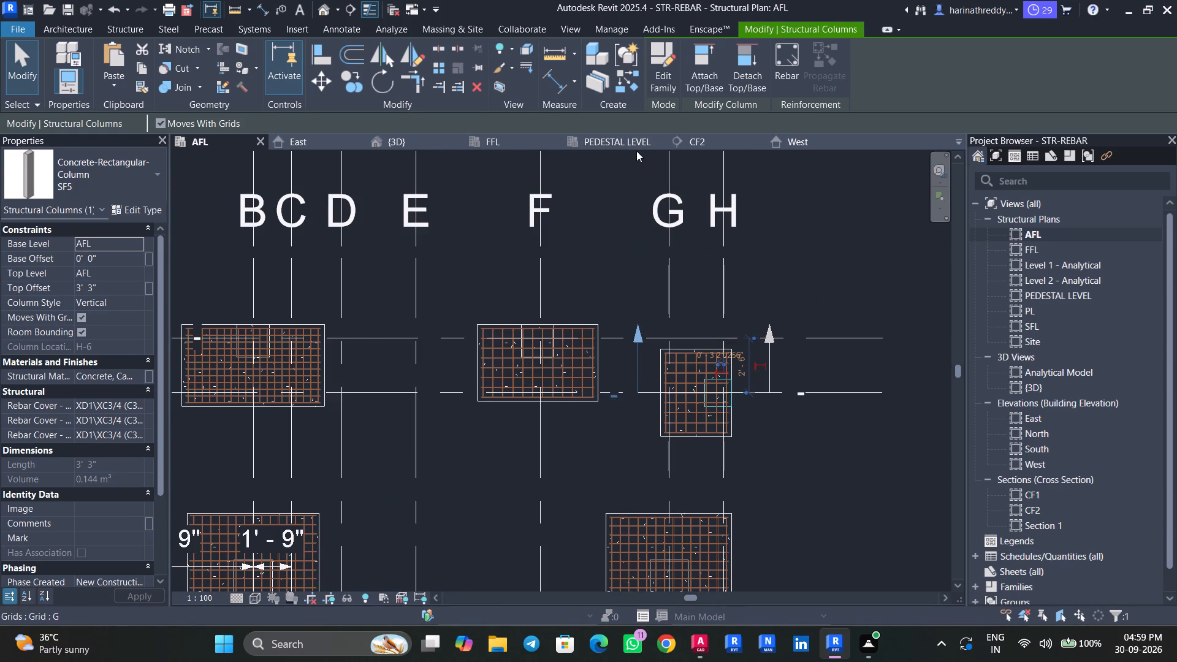
# Examine the pedestal and column layout across the whole grid in the PEDESTAL LEVEL plan.
pyautogui.click(634, 146)
pyautogui.scroll(-17, 670, 332)
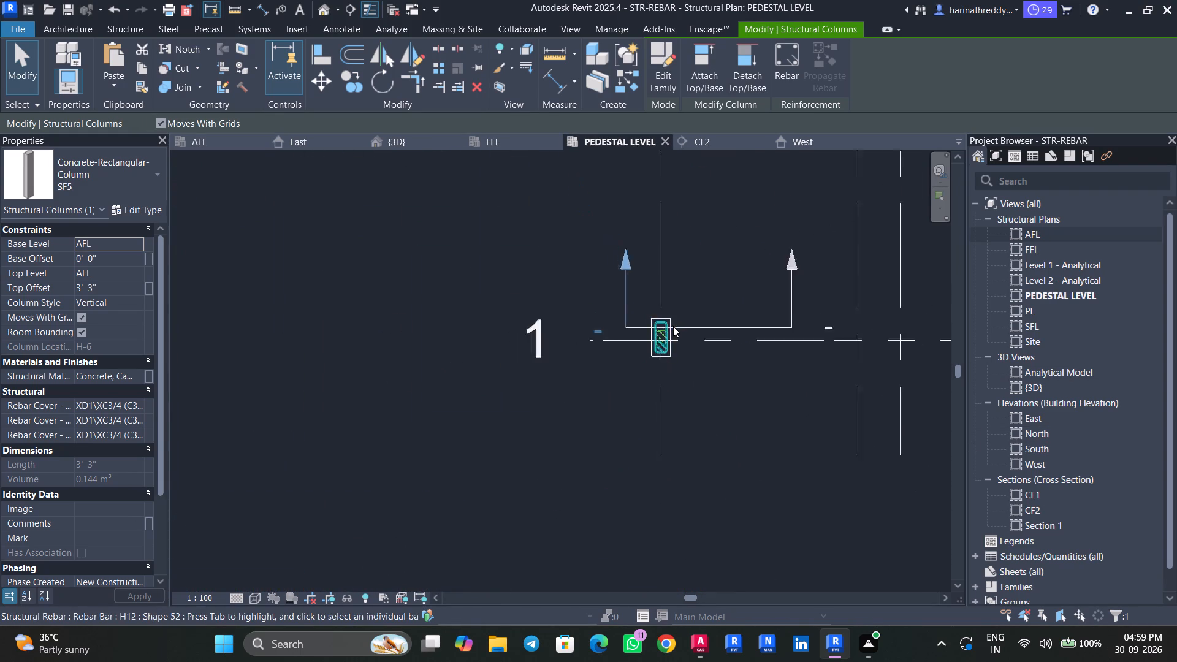
pyautogui.scroll(-10, 673, 326)
pyautogui.scroll(-1, 772, 361)
pyautogui.moveTo(727, 406); pyautogui.dragTo(646, 477, button='middle')
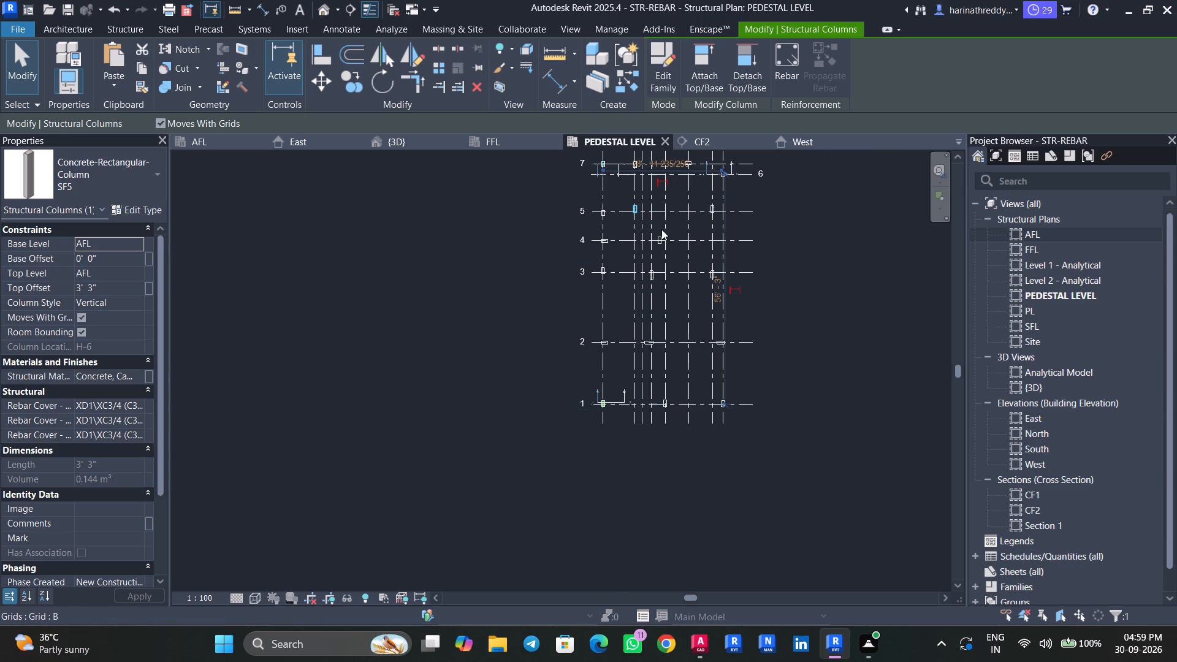
pyautogui.doubleClick(1047, 301)
pyautogui.doubleClick(1052, 295)
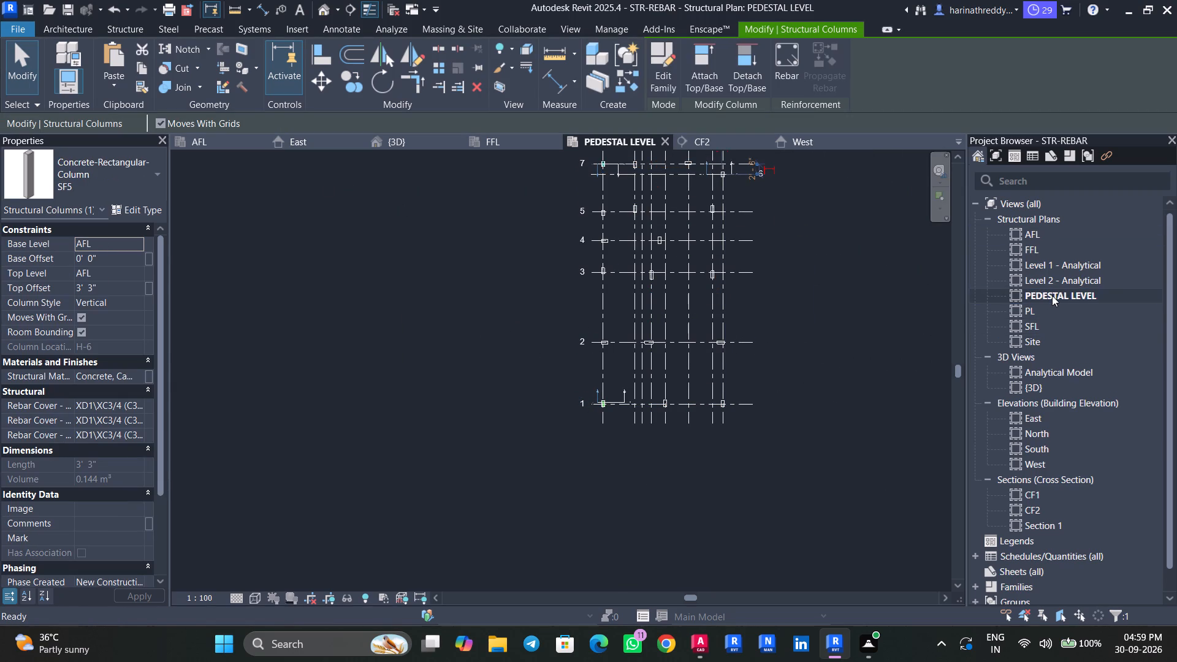
# Reopen Section 1 and inspect the SF5 footing and the C1 column above the pedestal by selecting each.
pyautogui.doubleClick(1033, 523)
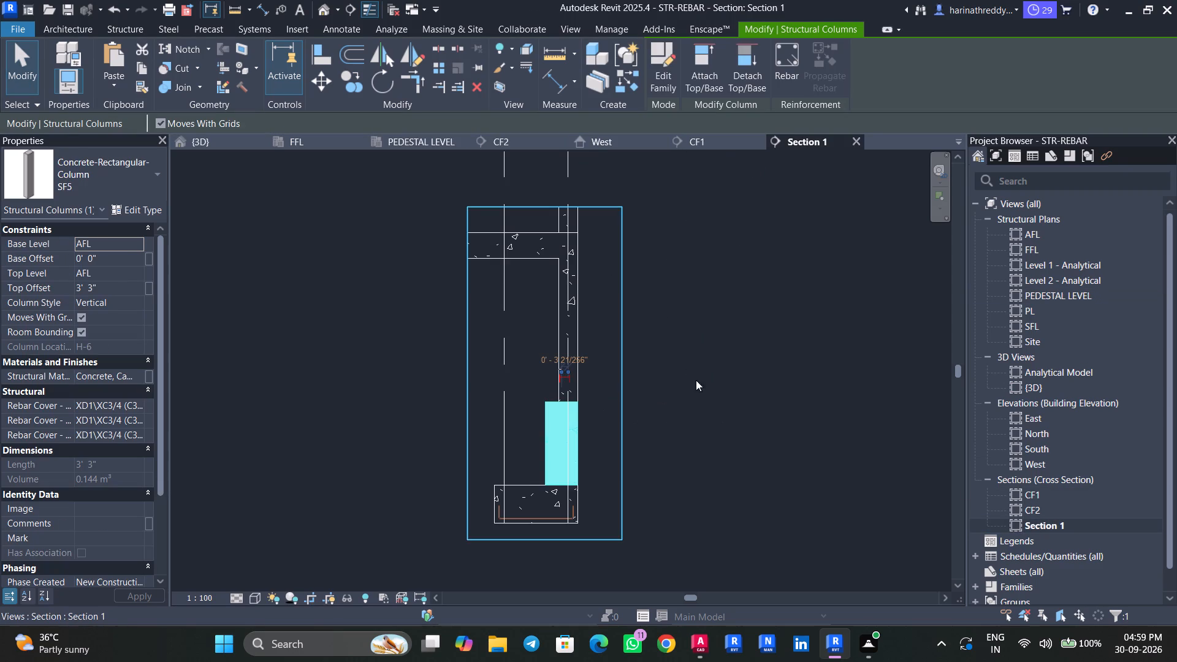
pyautogui.scroll(5, 659, 414)
pyautogui.moveTo(659, 414); pyautogui.dragTo(794, 327, button='middle')
pyautogui.scroll(-1, 794, 327)
pyautogui.moveTo(794, 327); pyautogui.dragTo(796, 394, button='middle')
pyautogui.scroll(-2, 796, 394)
pyautogui.press('Escape')
pyautogui.press('Escape')
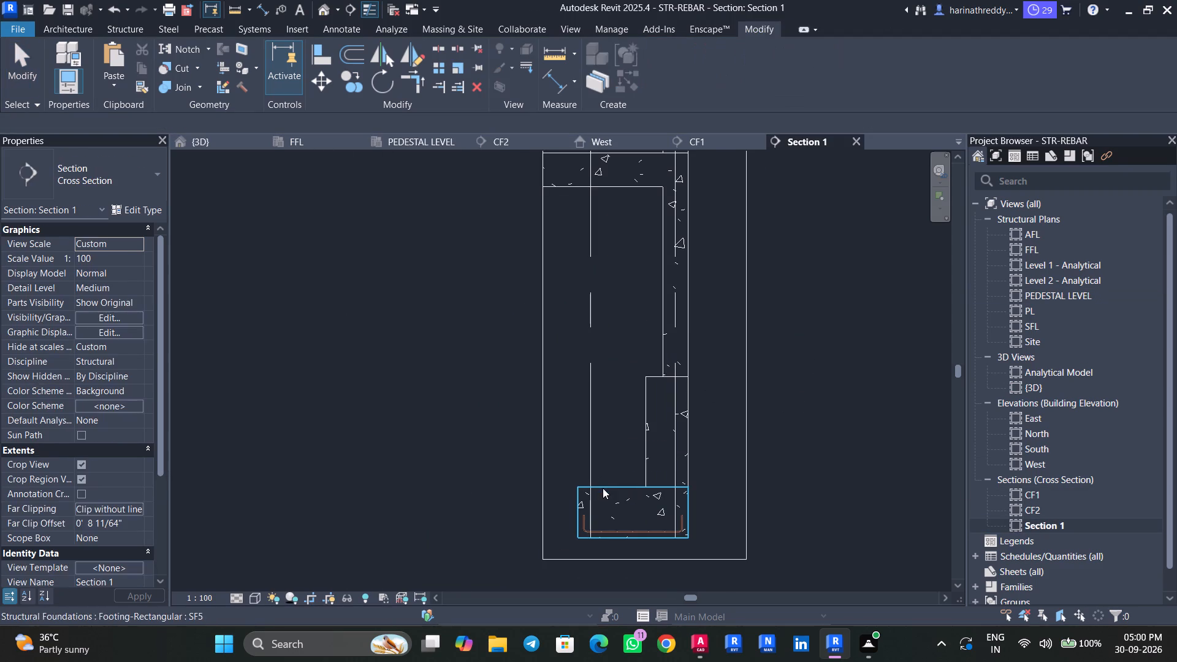
pyautogui.click(603, 488)
pyautogui.press('Escape')
pyautogui.click(682, 272)
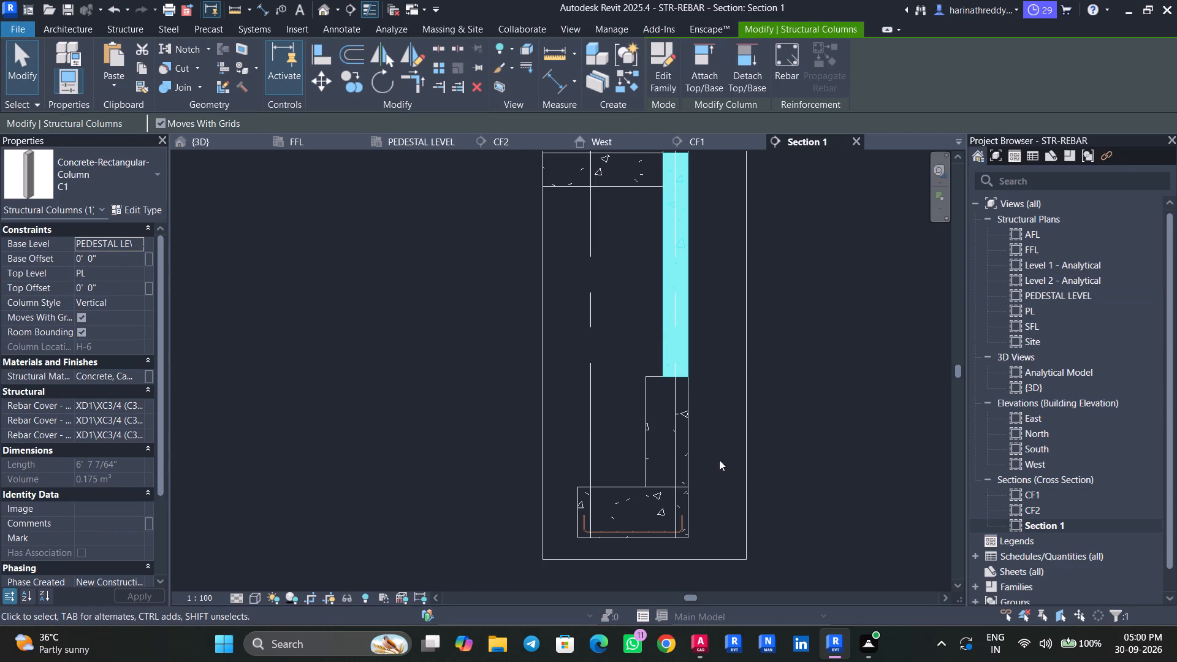
# Save the STR-REBAR project.
pyautogui.hotkey('ctrl', 's')
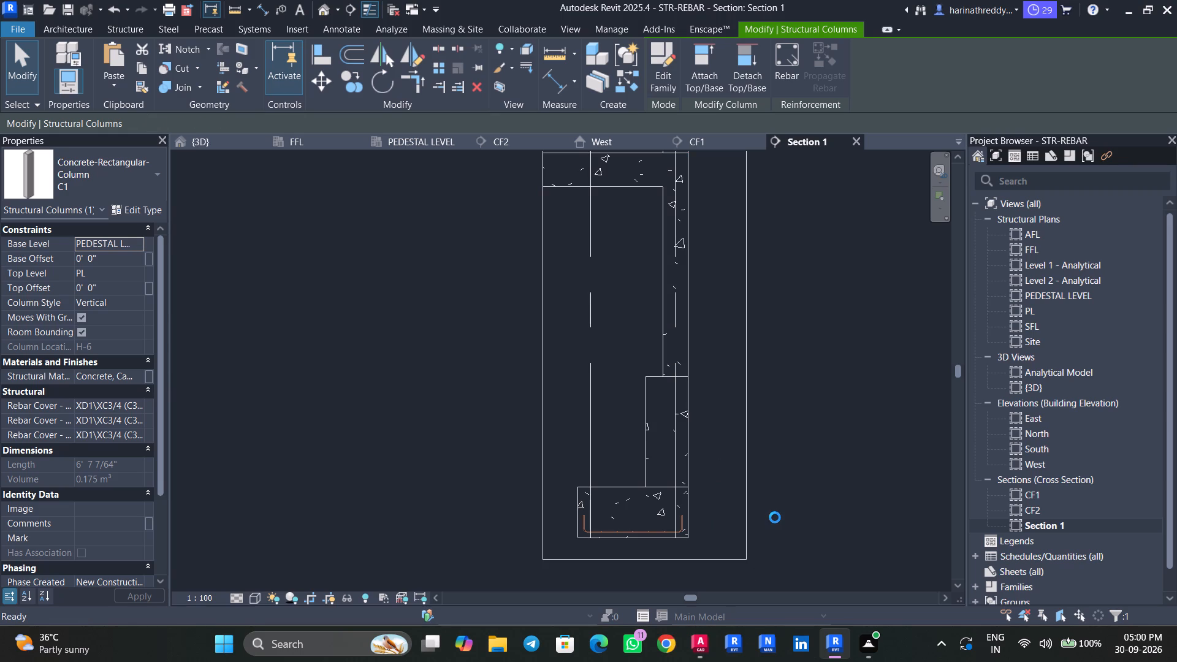
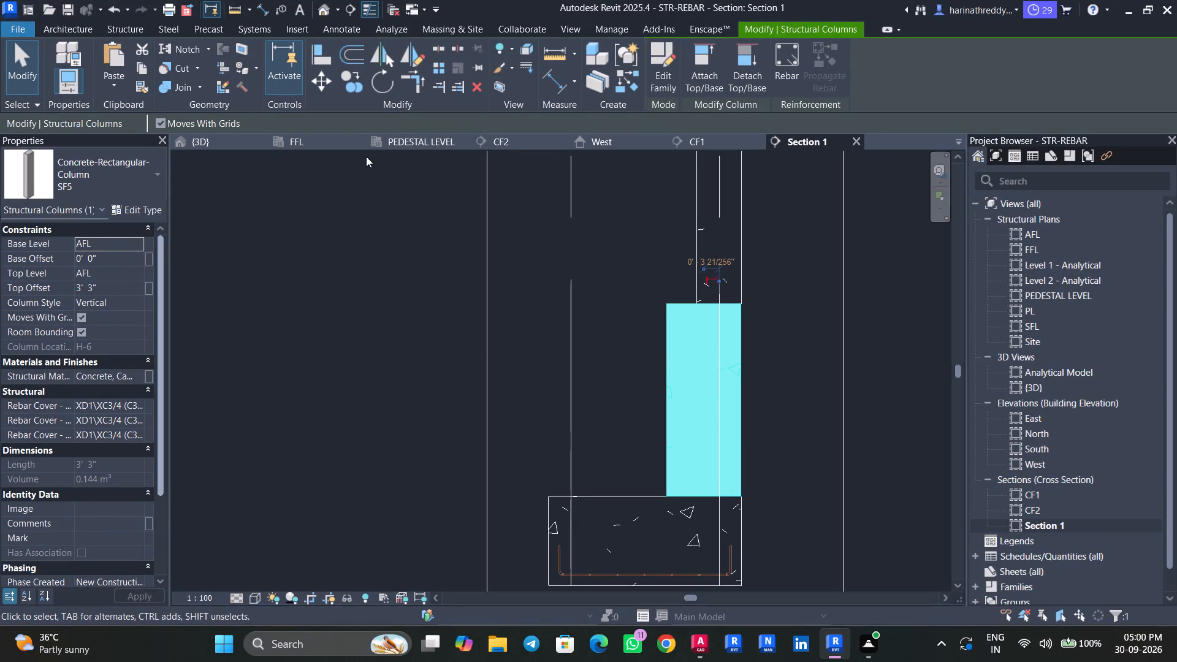
# Set the rebar cover of the SF5 pedestal to PEDESTAL <50 mm>.
pyautogui.click(145, 28)
pyautogui.click(650, 75)
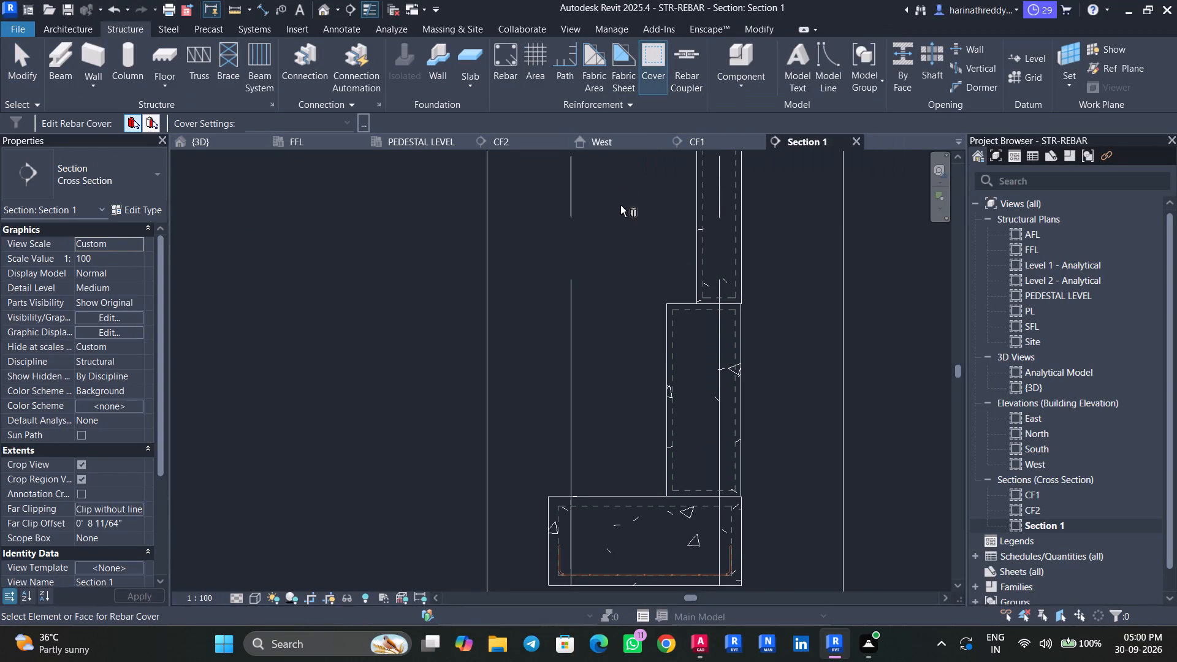
pyautogui.click(670, 371)
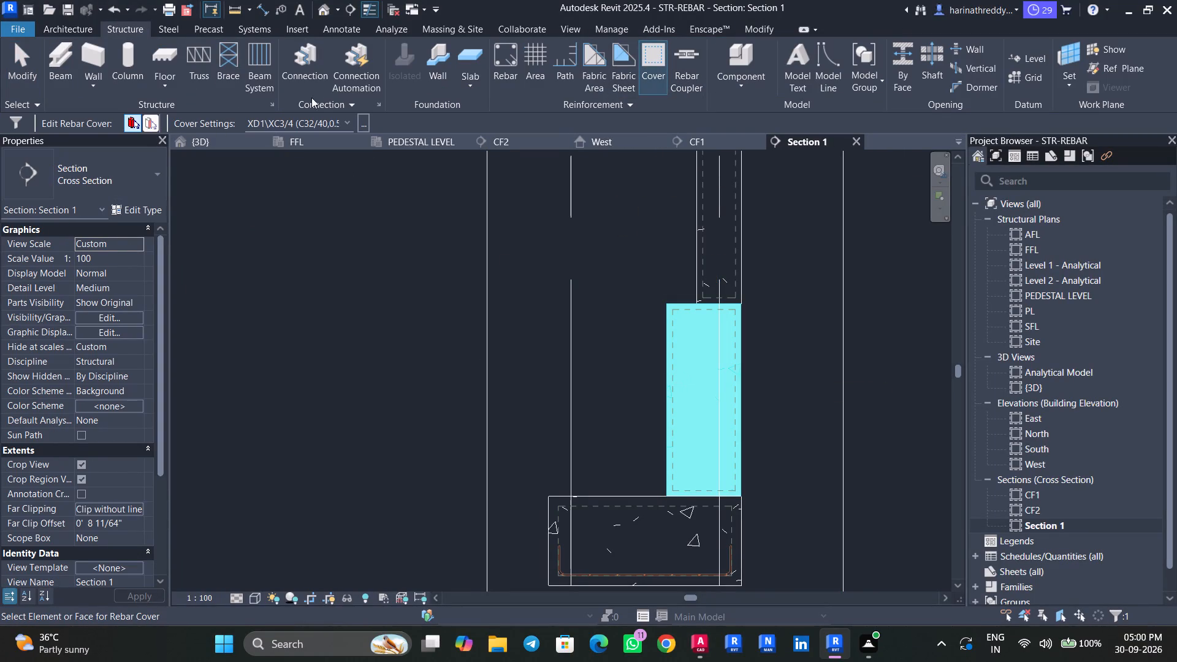
pyautogui.click(310, 123)
pyautogui.scroll(9, 283, 178)
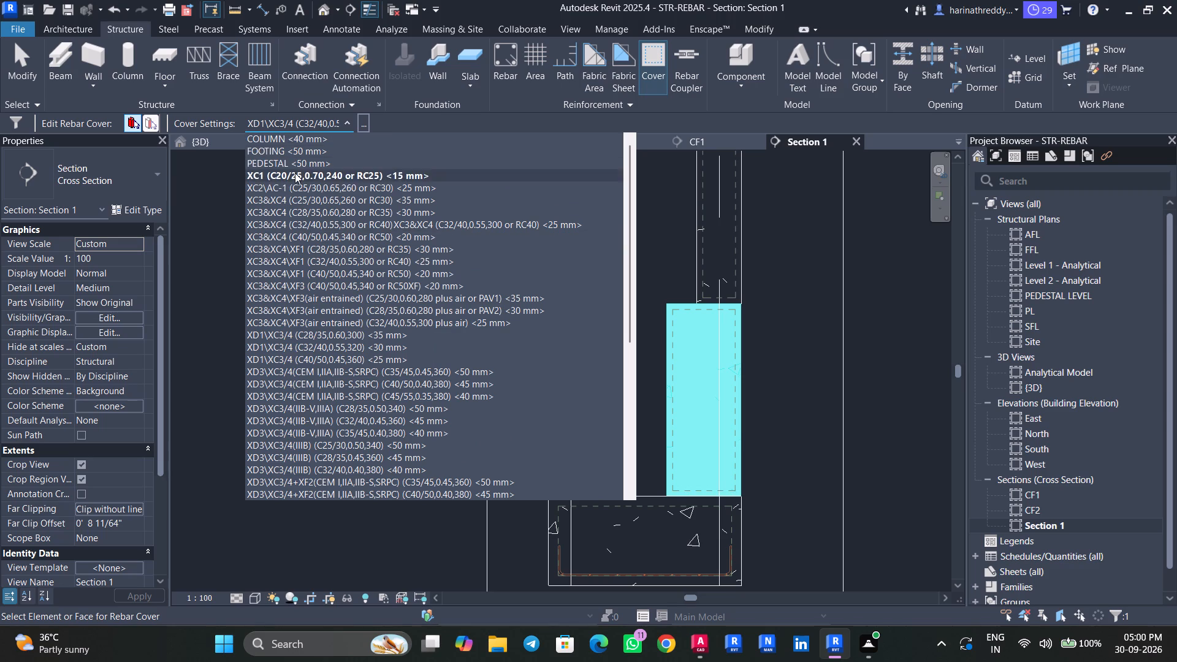
pyautogui.click(299, 159)
pyautogui.press('`')
pyautogui.press('`')
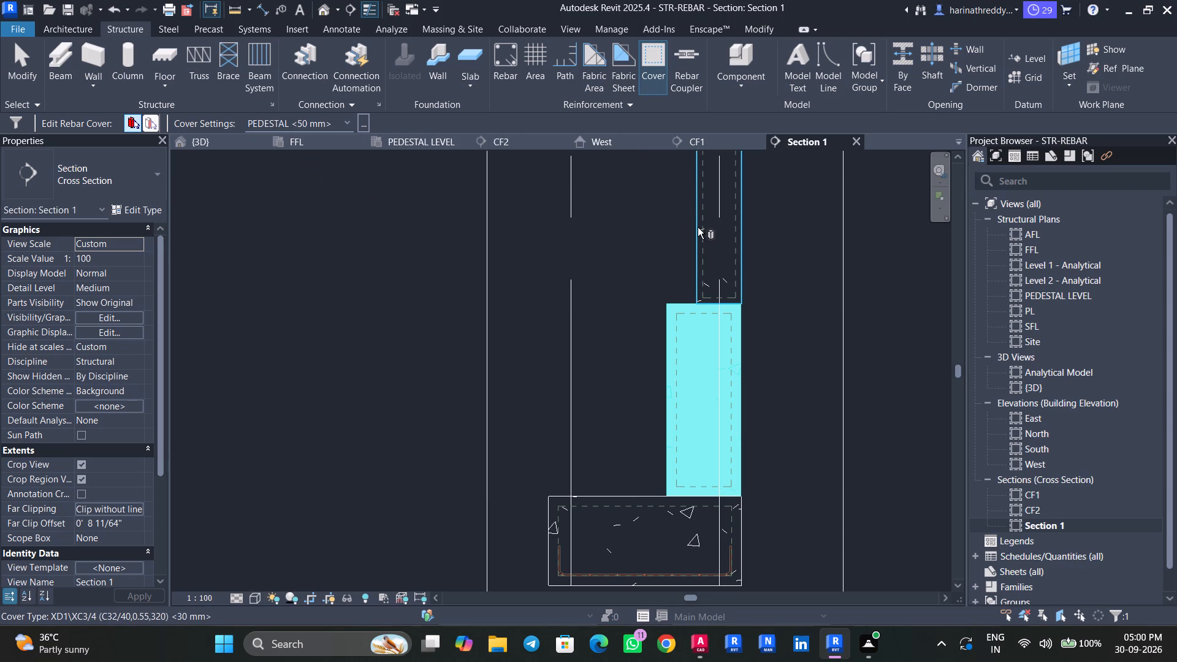
pyautogui.press('`')
pyautogui.press('Escape')
pyautogui.press('Escape')
pyautogui.press('Escape')
# Set the rebar cover of the C1 column above the pedestal to COLUMN <40 mm>.
pyautogui.click(698, 227)
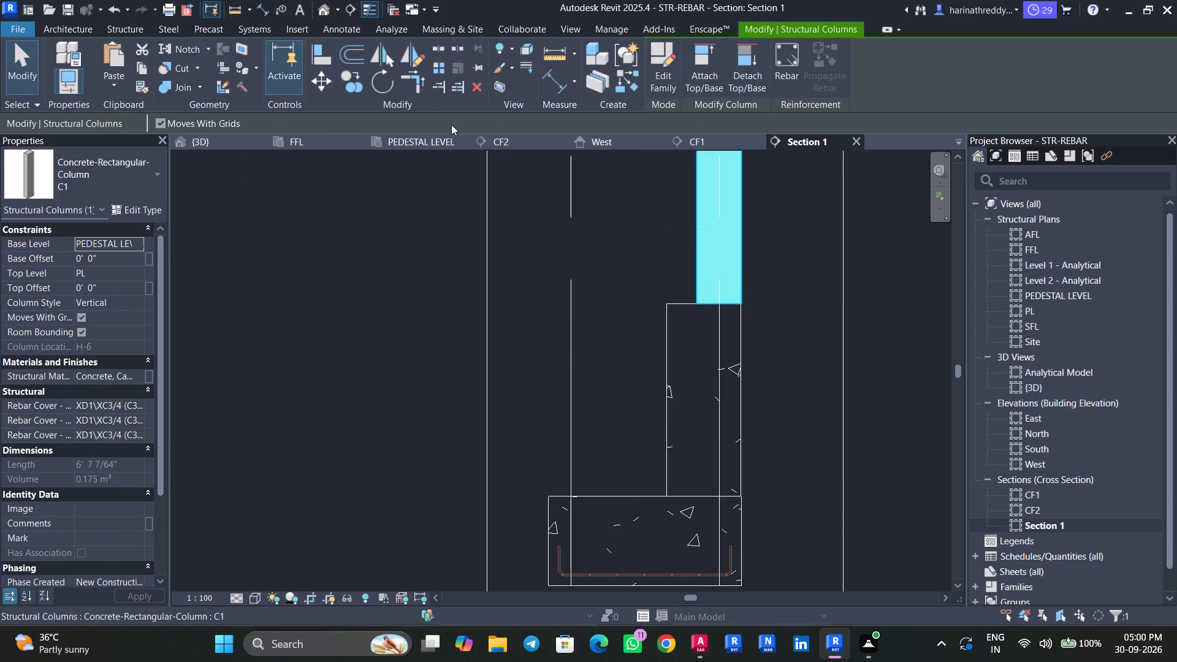
pyautogui.press('Escape')
pyautogui.click(652, 72)
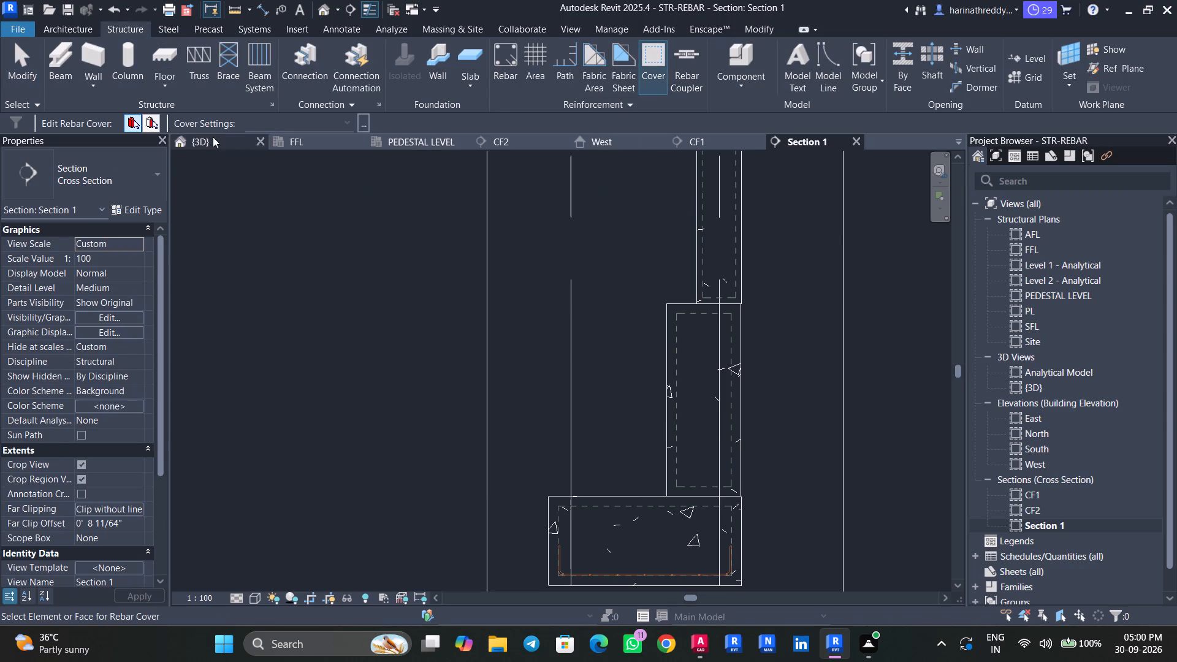
pyautogui.click(698, 230)
pyautogui.click(305, 121)
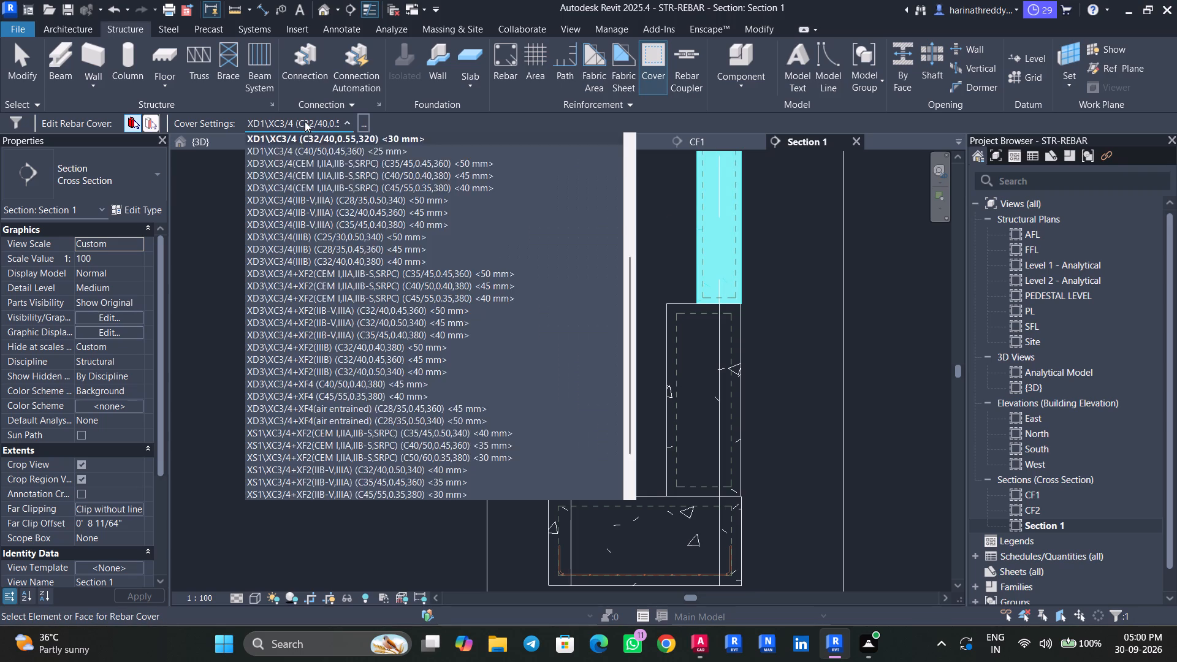
pyautogui.scroll(11, 305, 162)
pyautogui.click(305, 135)
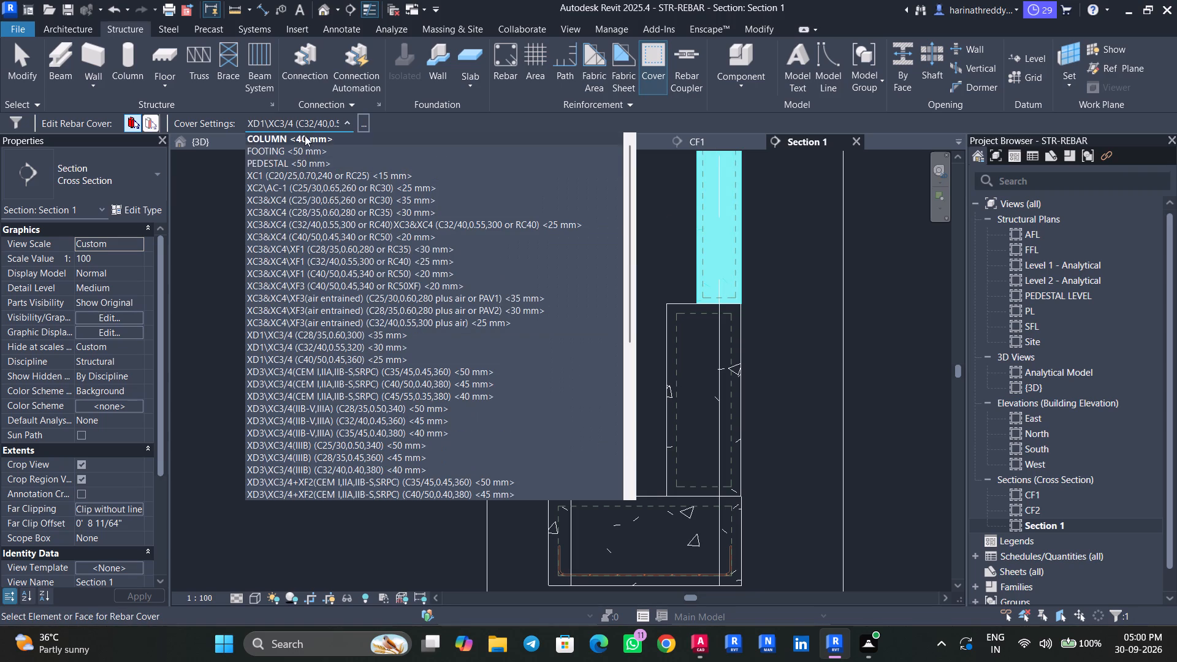
pyautogui.moveTo(448, 228); pyautogui.dragTo(378, 327, button='middle')
pyautogui.press('Escape')
pyautogui.press('Escape')
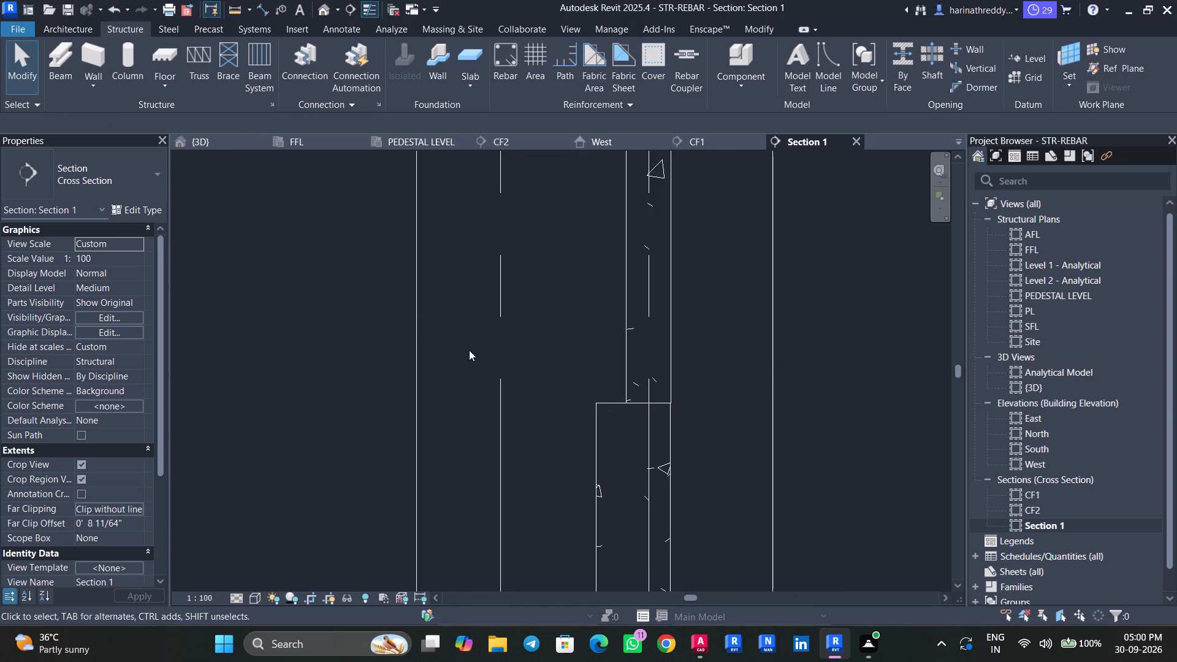
pyautogui.press('Escape')
pyautogui.press('Escape')
pyautogui.press('Escape')
pyautogui.press('Escape')
pyautogui.press('Escape')
pyautogui.press('Escape')
# Start a sketched rebar hosted by the SF5 pedestal and draw its horizontal top leg about 9 3/4" long, inward from the cover line.
pyautogui.scroll(-1, 517, 432)
pyautogui.moveTo(516, 427); pyautogui.dragTo(496, 299, button='middle')
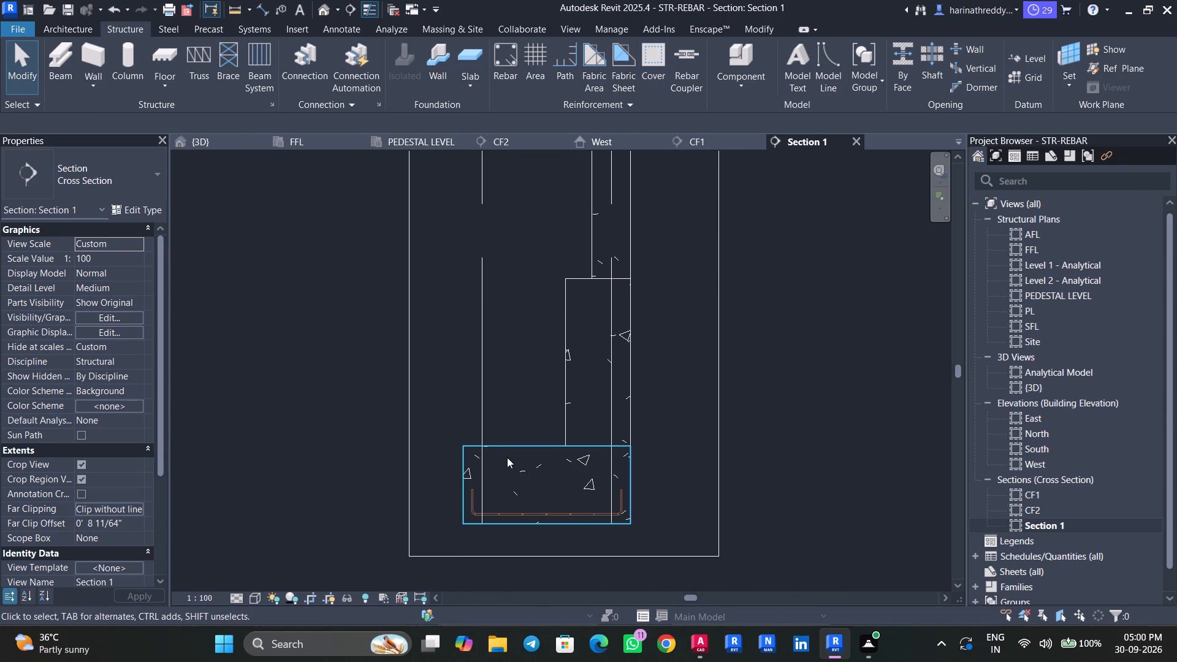
pyautogui.click(512, 452)
pyautogui.scroll(5, 540, 476)
pyautogui.press('Escape')
pyautogui.press('Escape')
pyautogui.press('Escape')
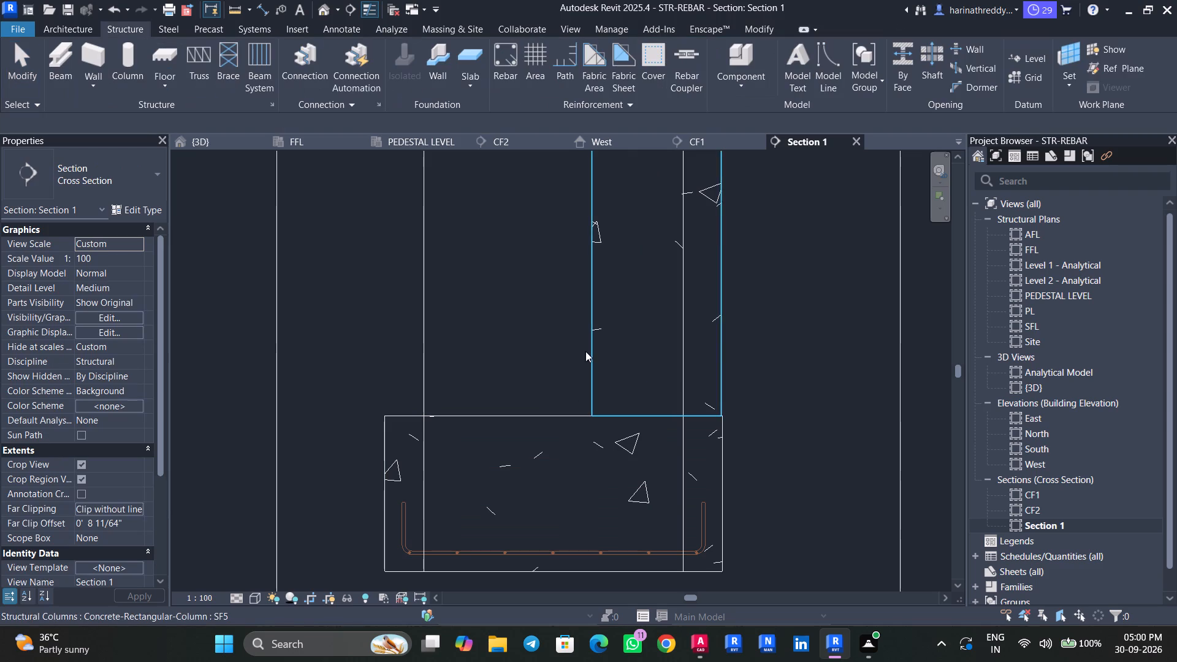
pyautogui.click(600, 330)
pyautogui.moveTo(545, 256); pyautogui.dragTo(493, 428, button='middle')
pyautogui.scroll(-3, 489, 414)
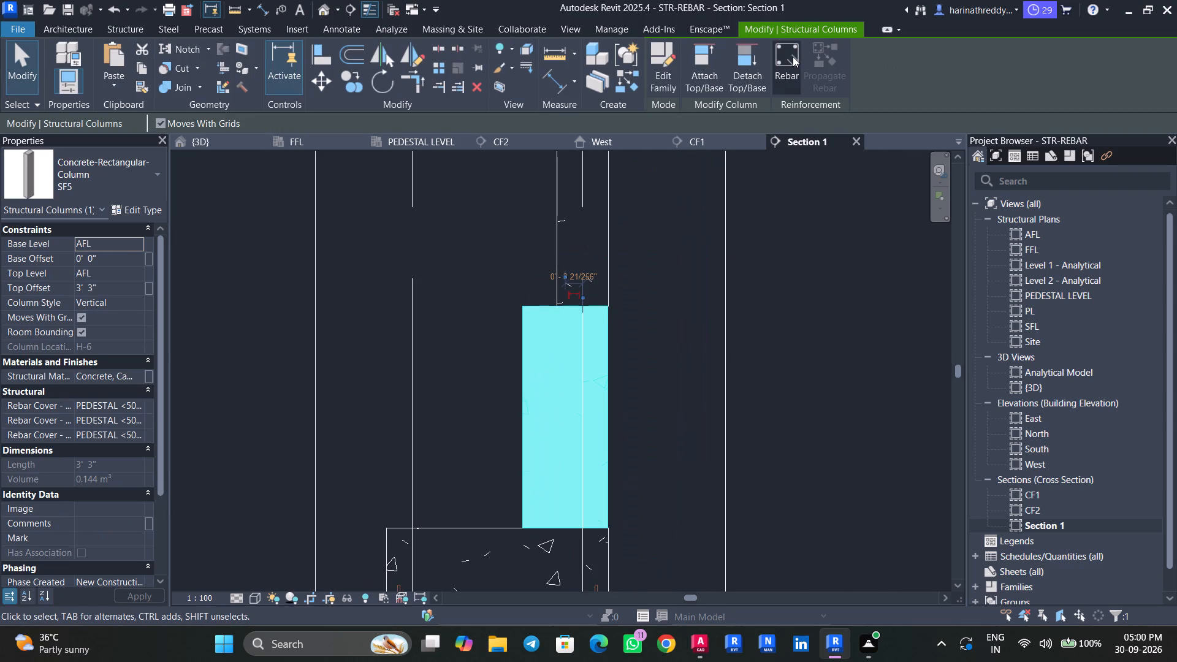
pyautogui.click(793, 56)
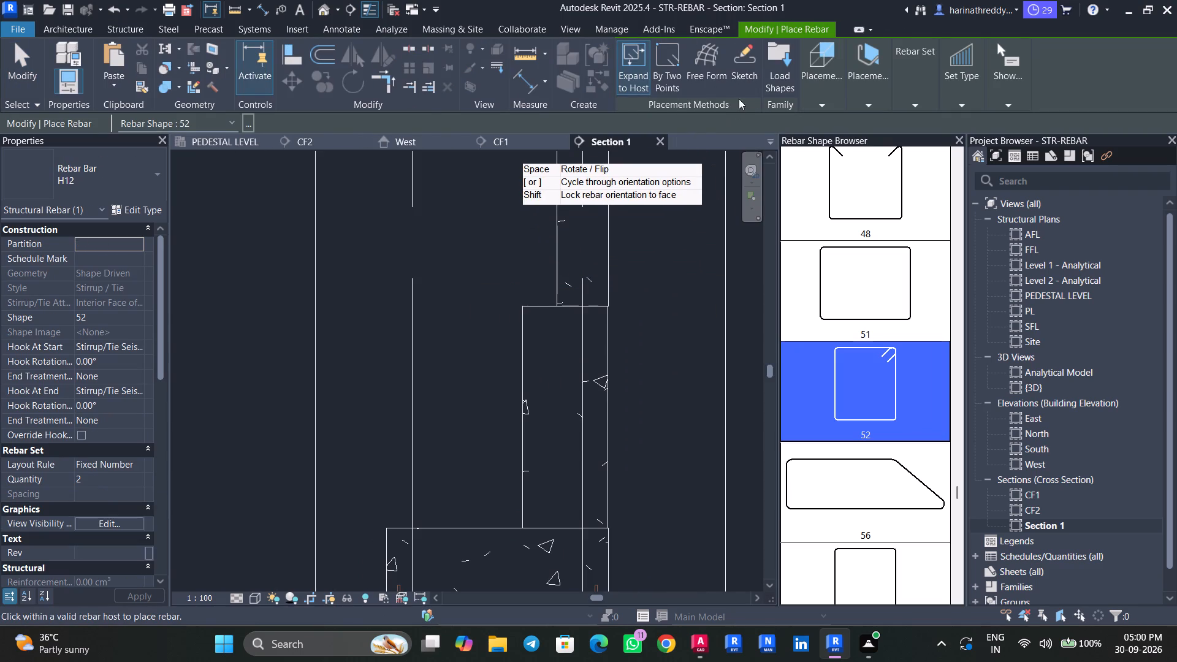
pyautogui.click(744, 80)
pyautogui.moveTo(634, 394); pyautogui.dragTo(664, 349, button='middle')
pyautogui.scroll(3, 609, 292)
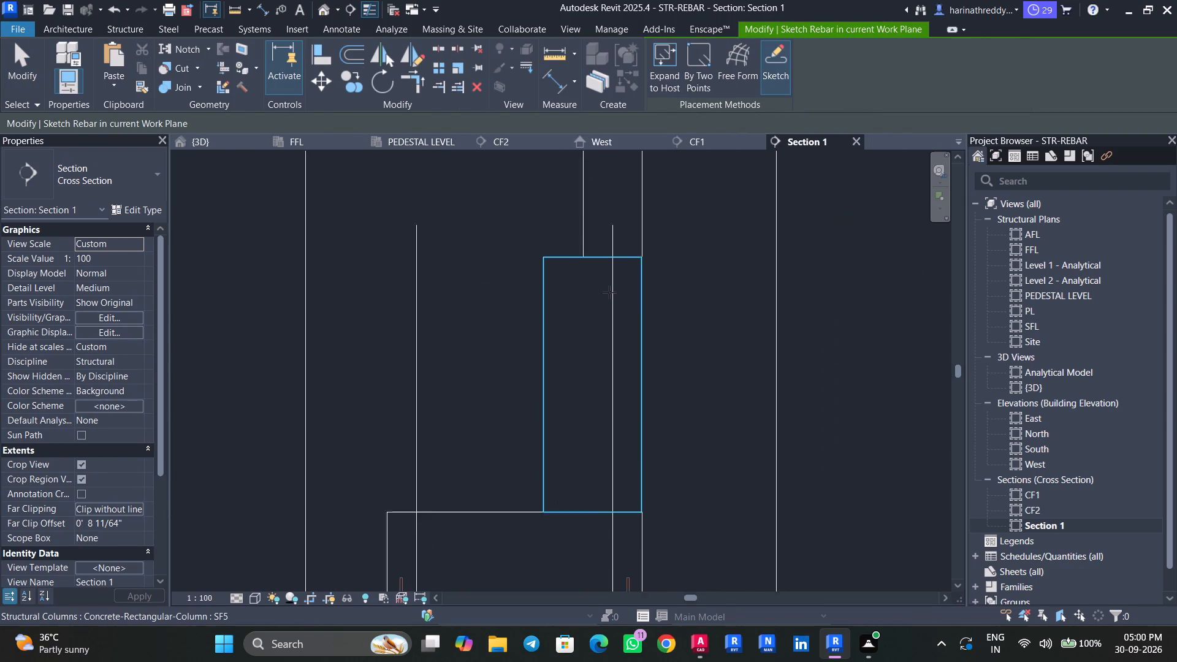
pyautogui.click(650, 291)
pyautogui.scroll(4, 615, 276)
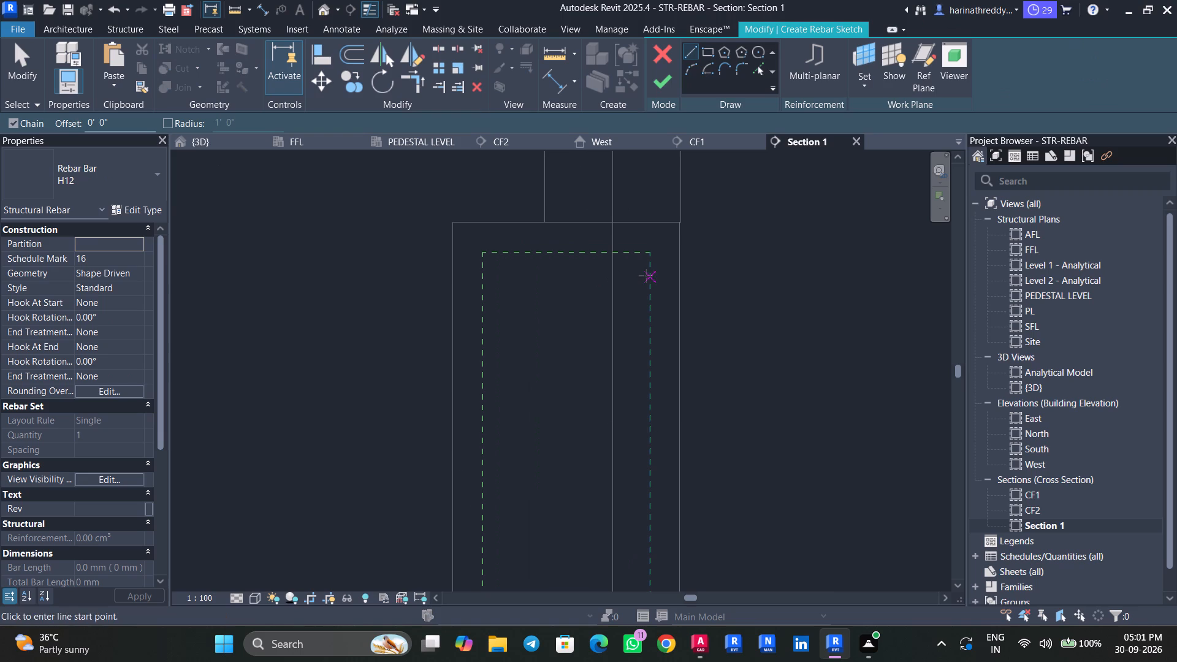
pyautogui.click(648, 273)
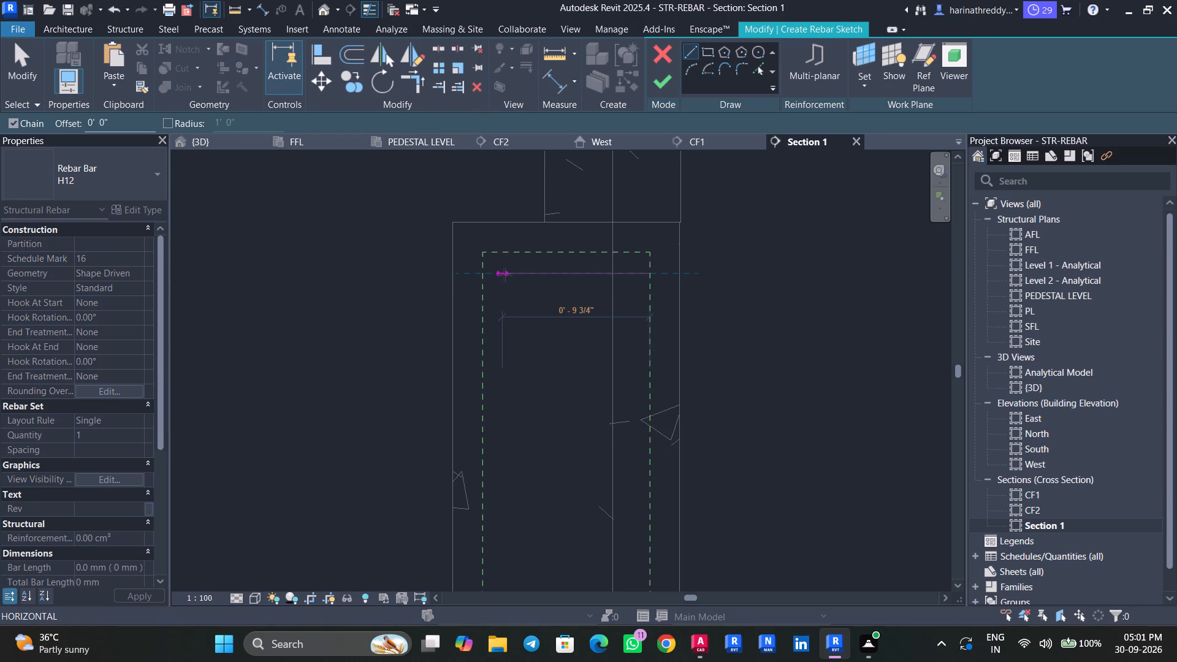
pyautogui.click(505, 275)
# Continue the bar straight down to just above the footing's bottom reinforcement and add a horizontal bottom leg about 1'-1" long toward the footing's toe.
pyautogui.moveTo(505, 405); pyautogui.dragTo(524, 229, button='middle')
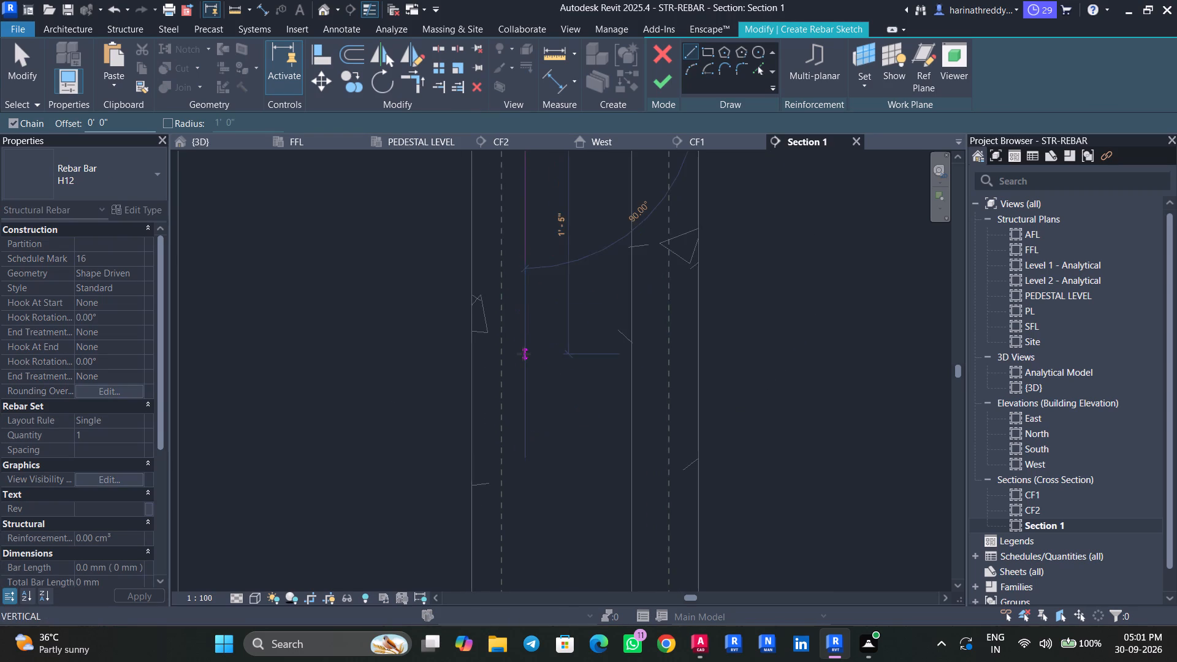
pyautogui.moveTo(524, 354); pyautogui.dragTo(536, 176, button='middle')
pyautogui.moveTo(530, 379); pyautogui.dragTo(552, 188, button='middle')
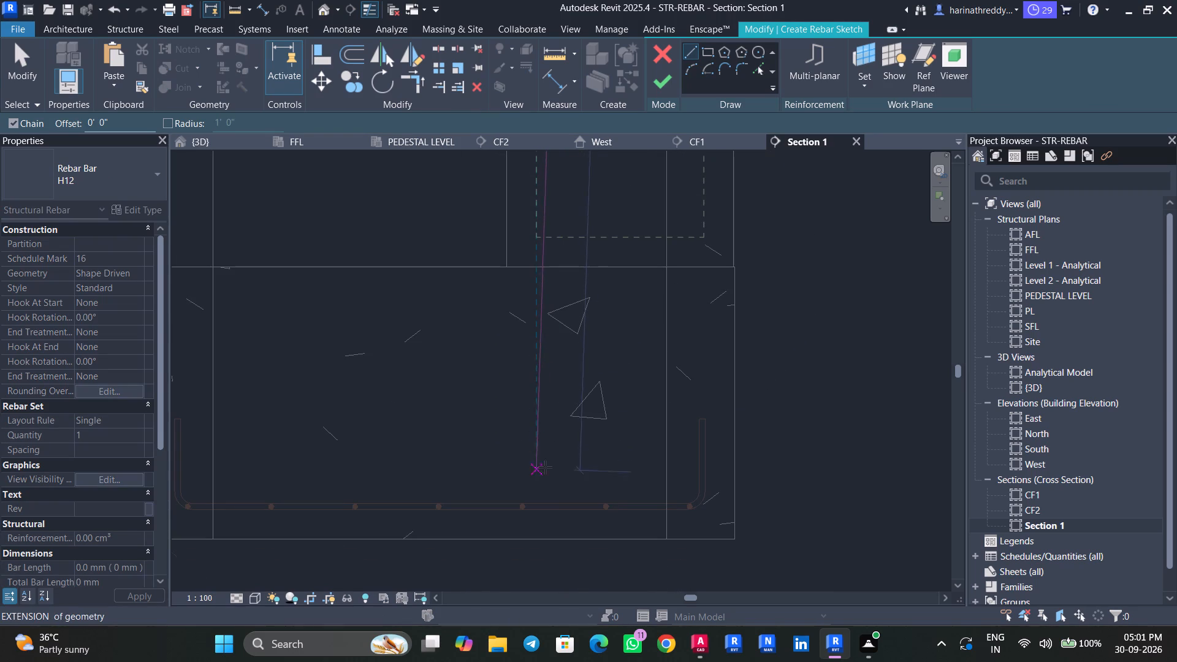
pyautogui.scroll(3, 555, 482)
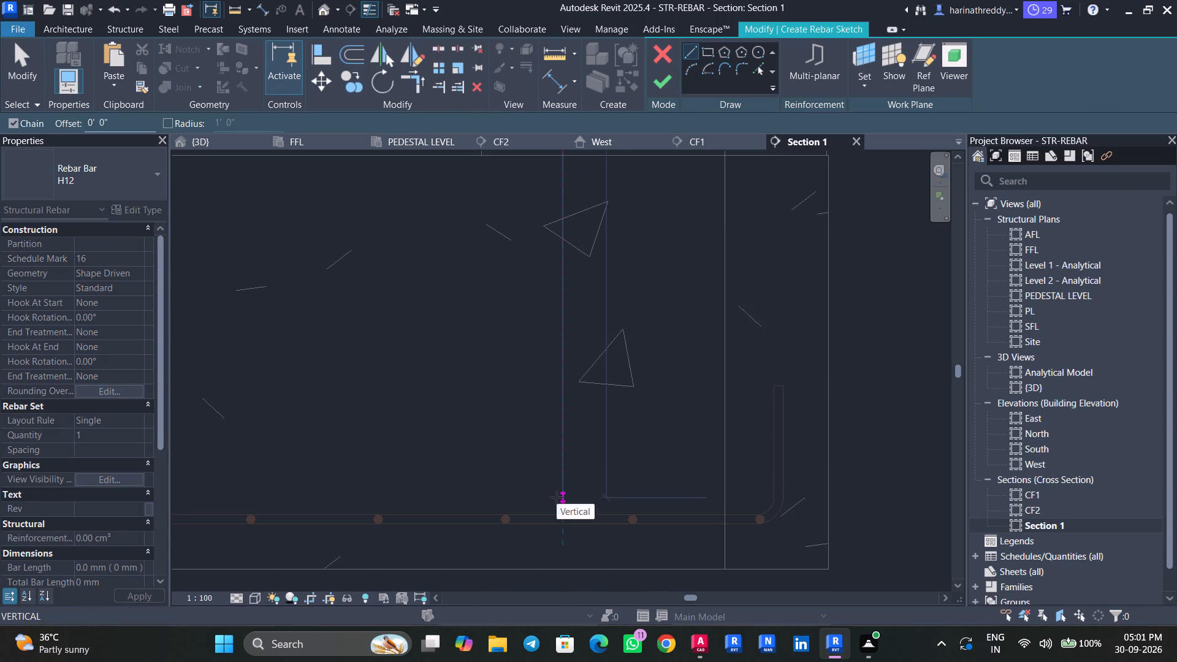
pyautogui.click(558, 498)
pyautogui.moveTo(413, 501); pyautogui.dragTo(563, 500, button='middle')
pyautogui.scroll(1, 563, 500)
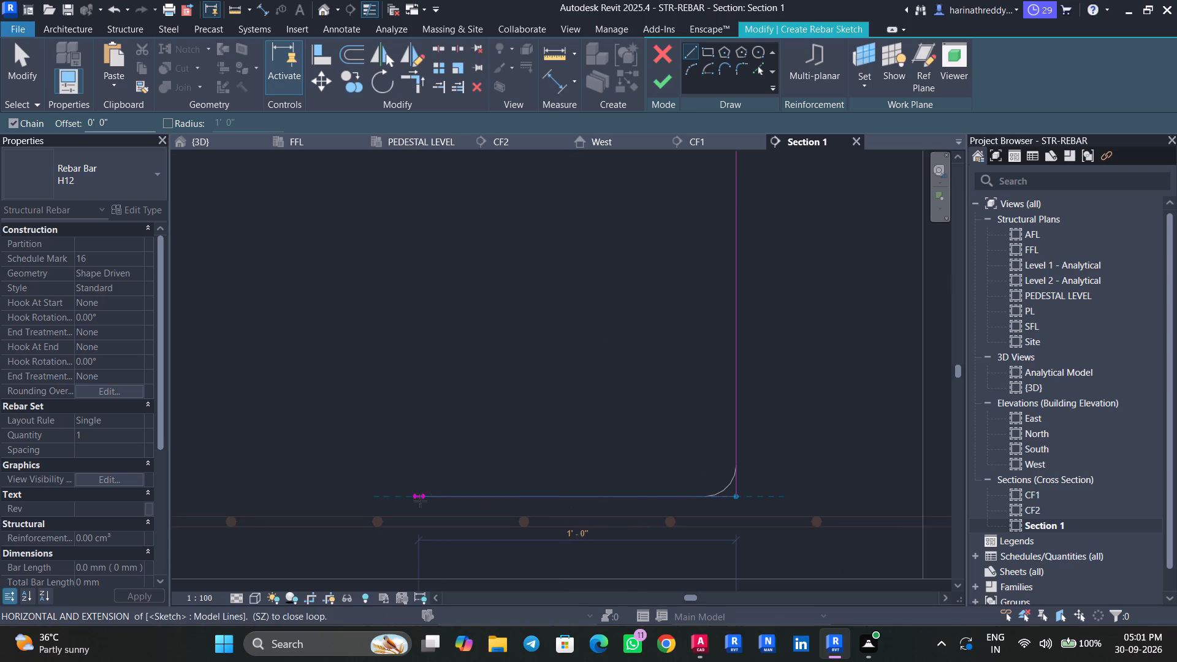
pyautogui.moveTo(422, 501); pyautogui.dragTo(586, 498, button='middle')
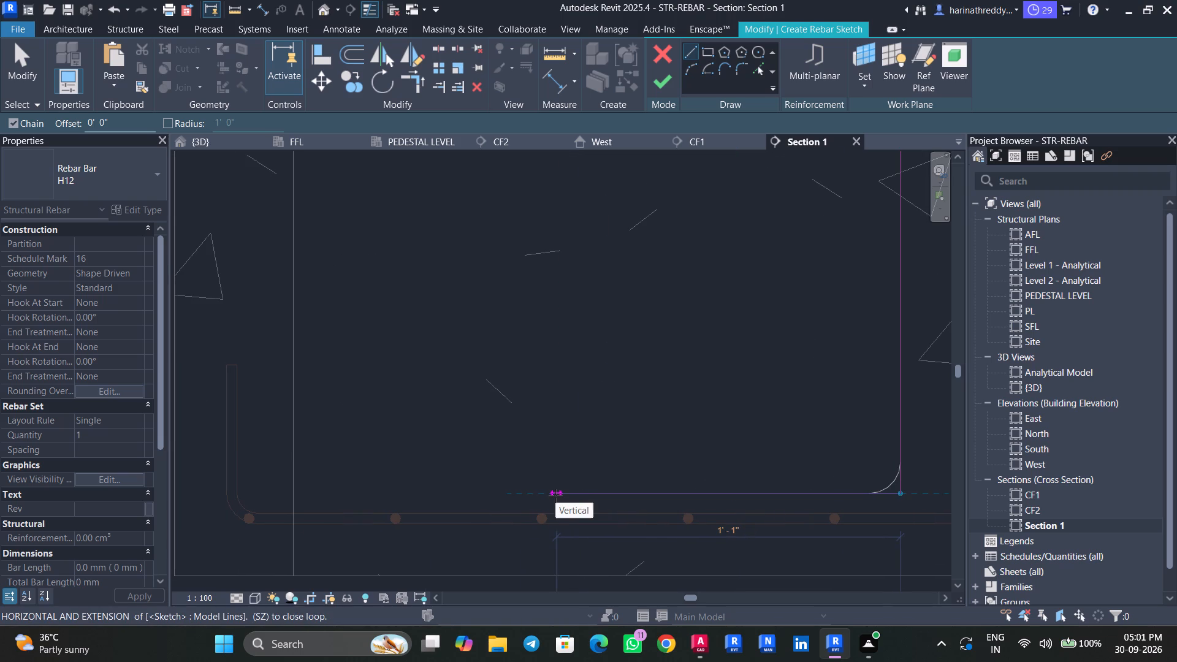
pyautogui.click(555, 496)
pyautogui.press('Escape')
pyautogui.press('Escape')
pyautogui.press('Escape')
pyautogui.press('Escape')
pyautogui.press('Escape')
pyautogui.press('Escape')
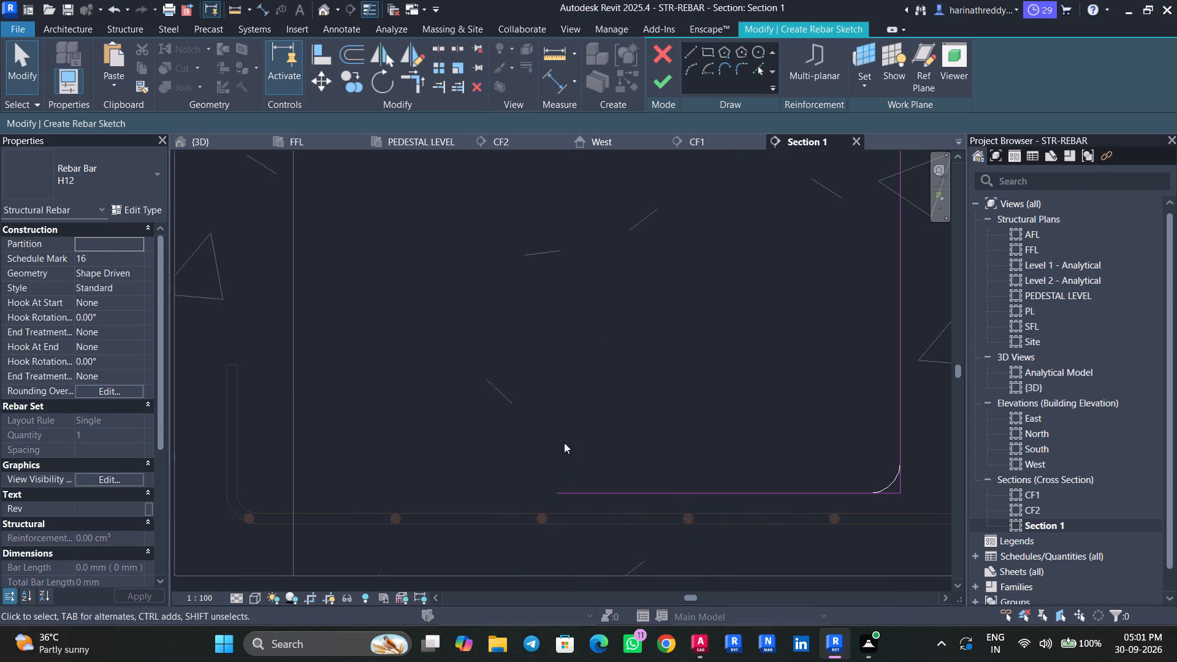
pyautogui.scroll(-2, 578, 409)
pyautogui.scroll(1, 578, 409)
pyautogui.scroll(-4, 578, 409)
pyautogui.moveTo(588, 361); pyautogui.dragTo(538, 428, button='middle')
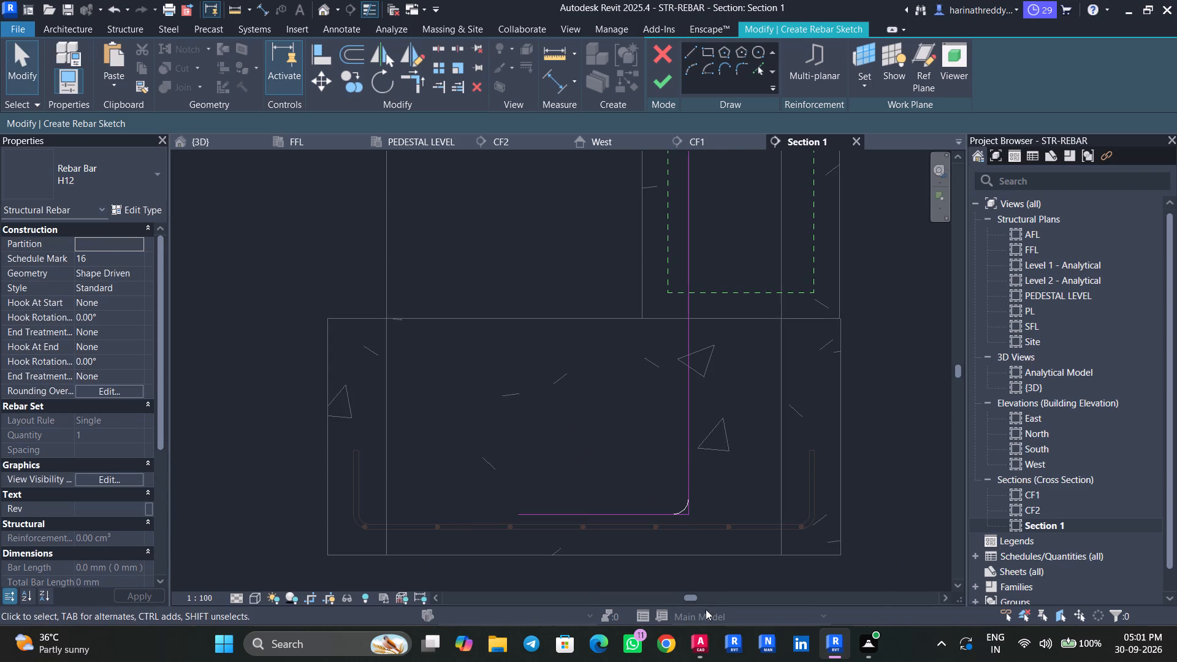
# Switch to AutoCAD and examine the pedestal reinforcement in the typical shoe footing section.
pyautogui.click(704, 631)
pyautogui.scroll(-5, 364, 428)
pyautogui.moveTo(448, 470); pyautogui.dragTo(410, 397, button='middle')
pyautogui.scroll(1, 355, 412)
pyautogui.scroll(-1, 355, 412)
pyautogui.scroll(10, 355, 412)
pyautogui.moveTo(346, 401); pyautogui.dragTo(338, 489, button='middle')
pyautogui.scroll(-1, 338, 485)
pyautogui.moveTo(371, 394); pyautogui.dragTo(265, 511, button='middle')
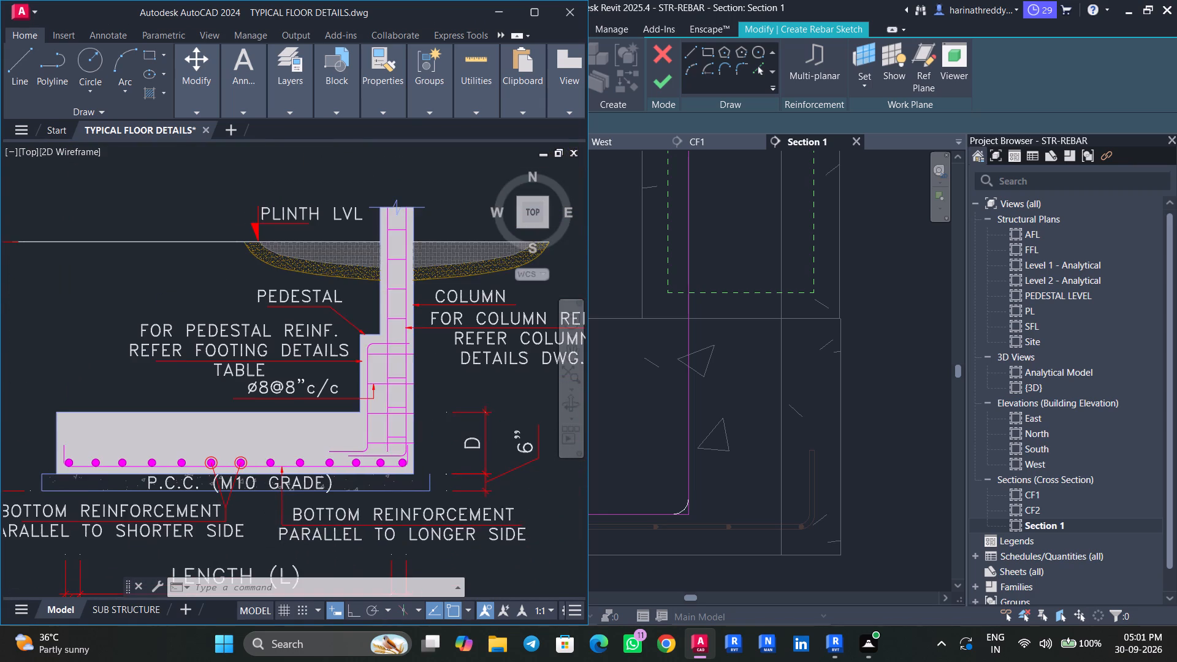
# Read the pedestal and bottom reinforcement entries for SF5 in the isolated footing schedule.
pyautogui.scroll(-3, 322, 276)
pyautogui.moveTo(329, 259); pyautogui.dragTo(405, 541, button='middle')
pyautogui.moveTo(280, 362); pyautogui.dragTo(508, 495, button='middle')
pyautogui.scroll(-3, 377, 448)
pyautogui.scroll(1, 364, 441)
pyautogui.moveTo(366, 444); pyautogui.dragTo(376, 463, button='middle')
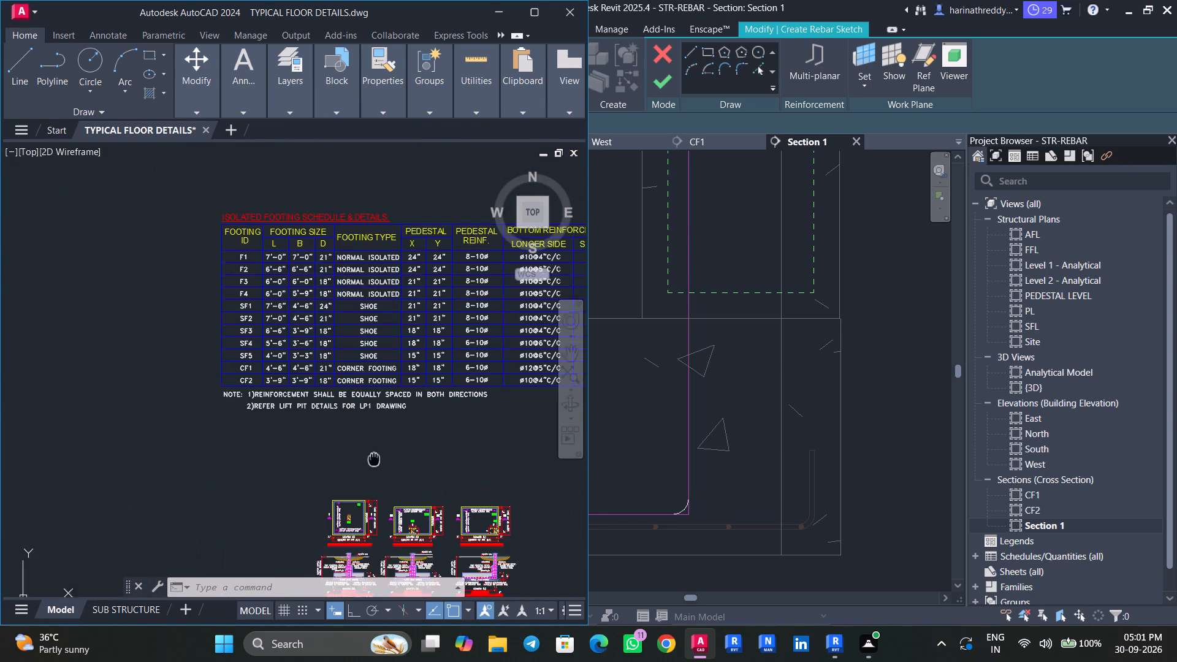
pyautogui.moveTo(376, 463); pyautogui.dragTo(377, 471, button='middle')
pyautogui.scroll(1, 270, 387)
pyautogui.scroll(-1, 270, 387)
pyautogui.moveTo(351, 416); pyautogui.dragTo(305, 471, button='middle')
pyautogui.scroll(2, 351, 416)
pyautogui.scroll(-1, 340, 422)
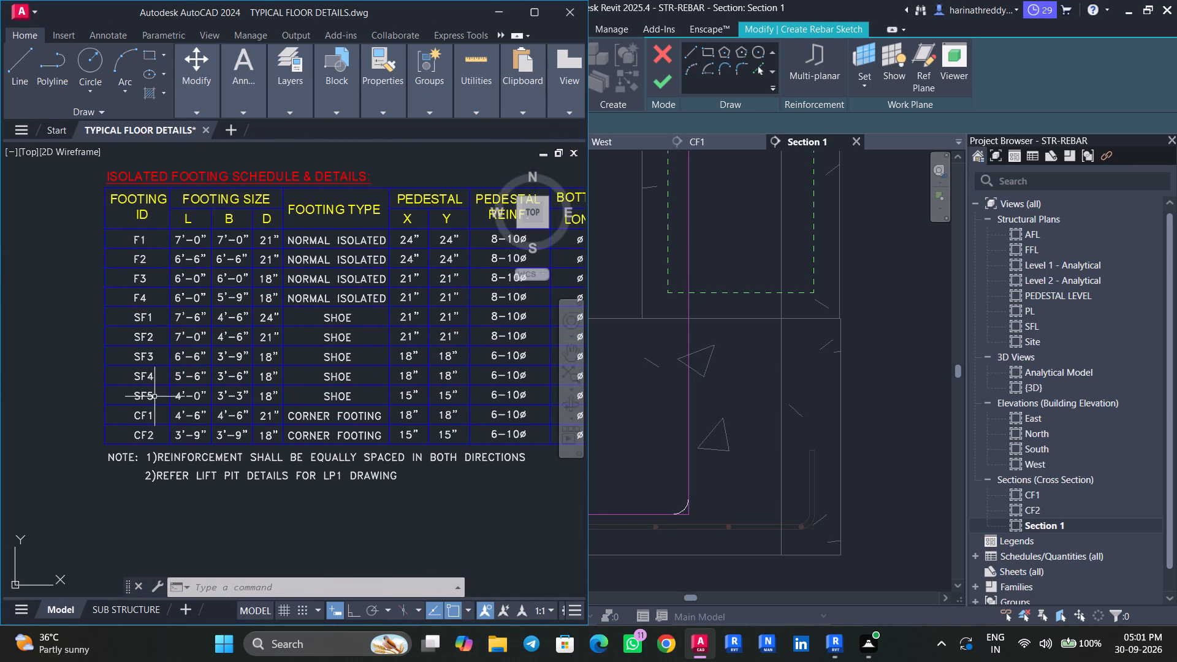
pyautogui.moveTo(360, 397); pyautogui.dragTo(166, 404, button='middle')
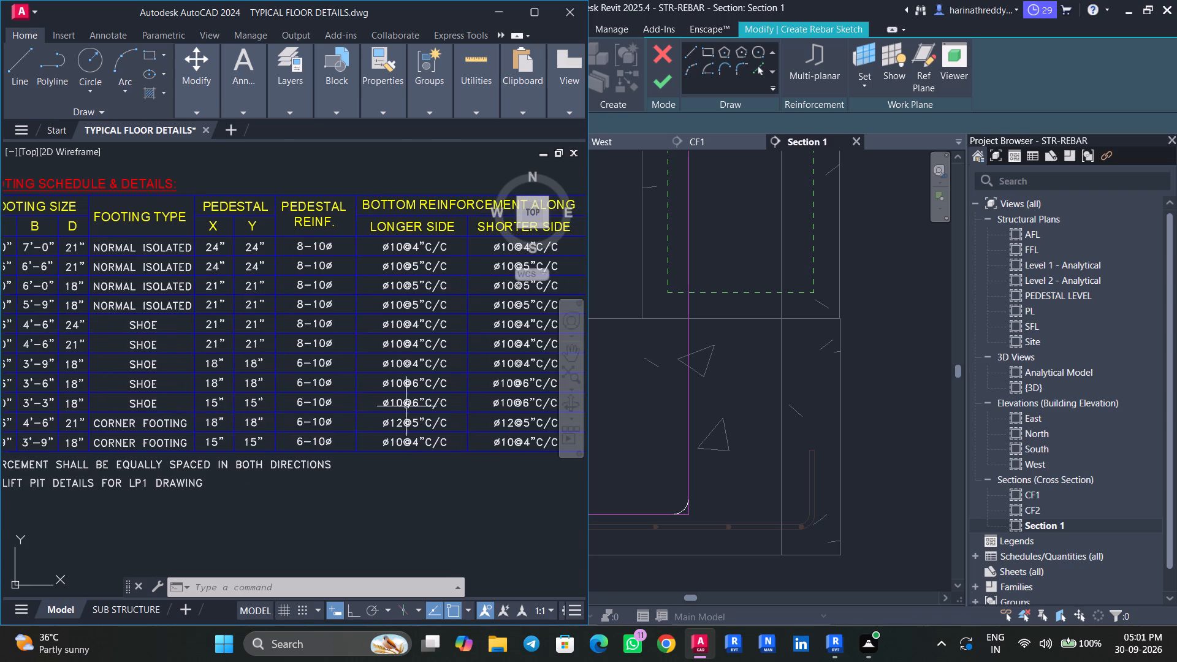
pyautogui.scroll(1, 409, 406)
pyautogui.moveTo(420, 409); pyautogui.dragTo(374, 411, button='middle')
pyautogui.scroll(1, 374, 411)
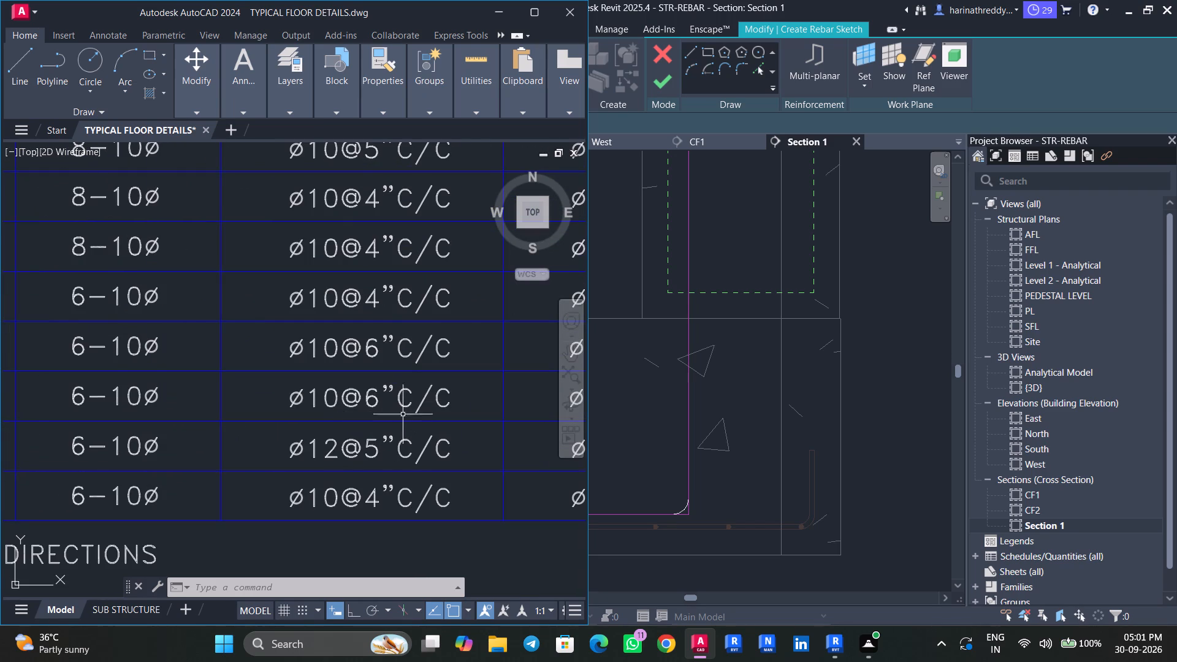
pyautogui.scroll(-2, 407, 409)
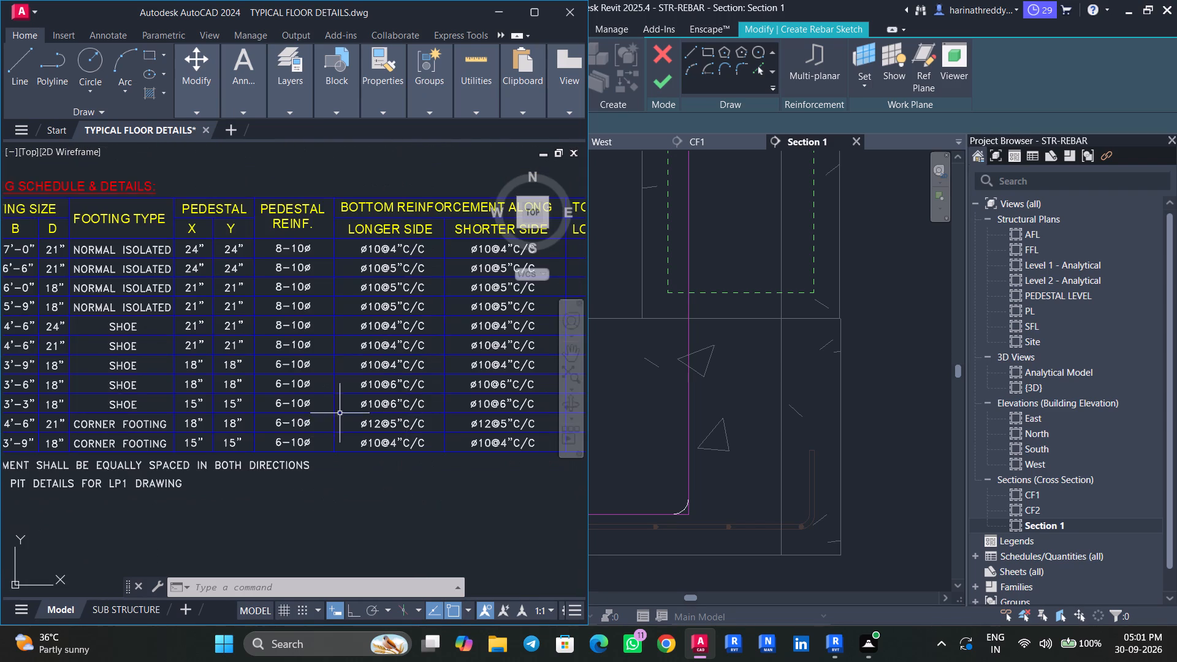
pyautogui.scroll(1, 307, 411)
pyautogui.moveTo(307, 412); pyautogui.dragTo(346, 415, button='middle')
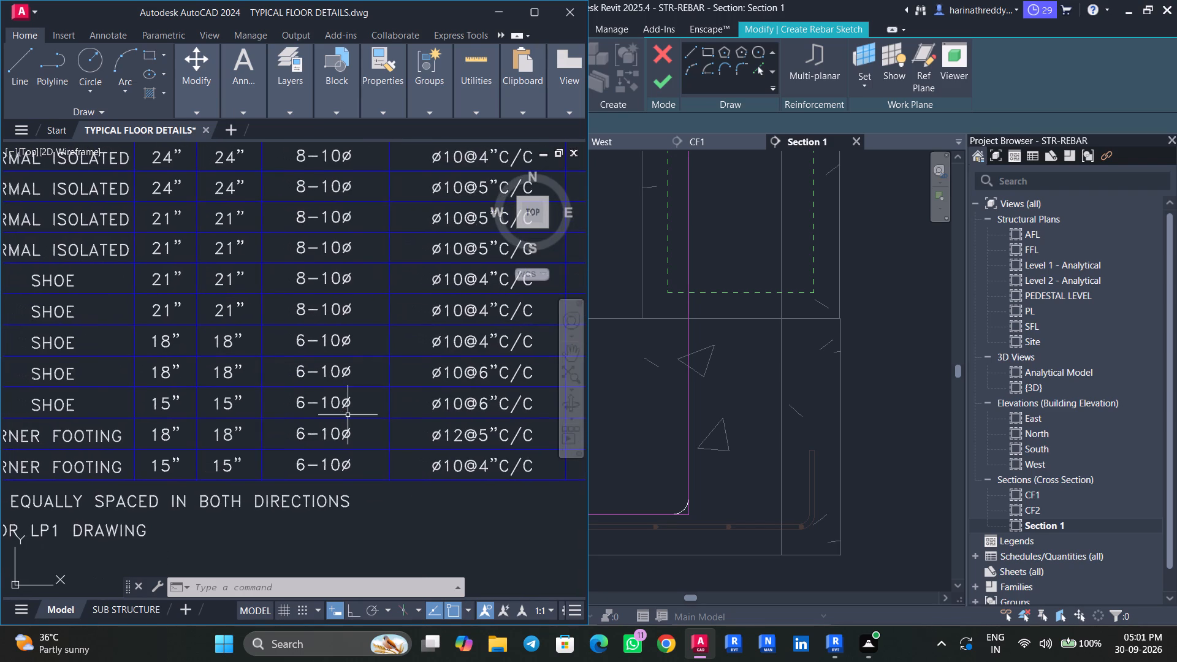
pyautogui.moveTo(348, 414); pyautogui.dragTo(354, 445, button='middle')
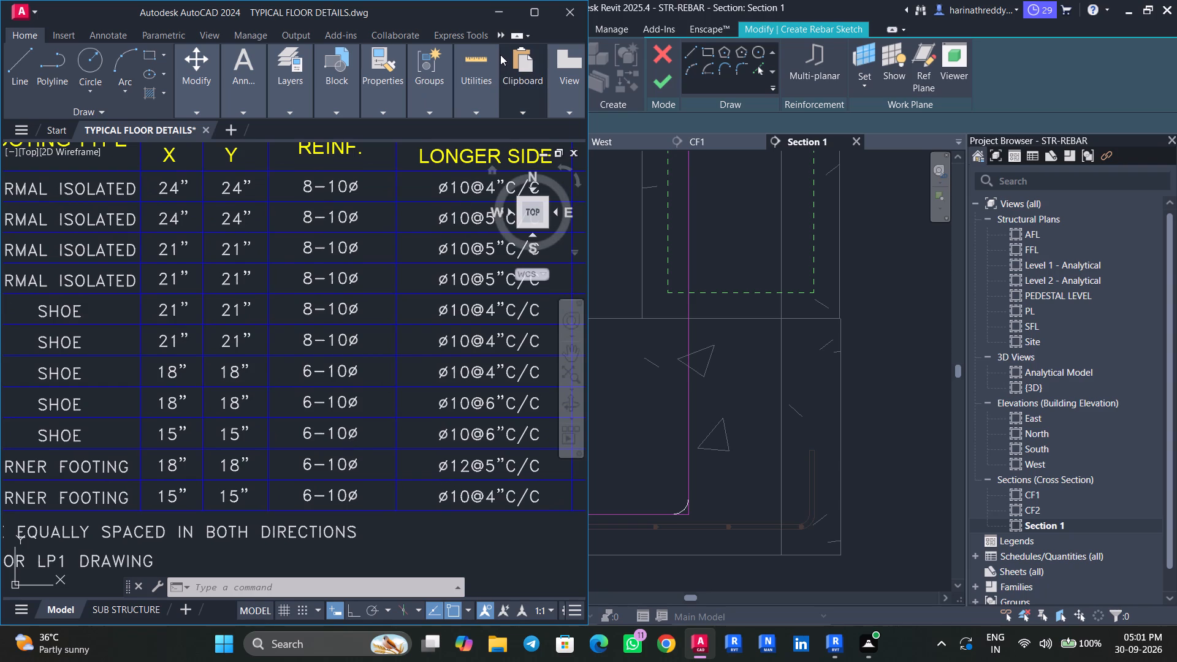
# Back in Revit, change the sketched bar's type to H10 and finish the rebar sketch.
pyautogui.click(502, 13)
pyautogui.click(100, 159)
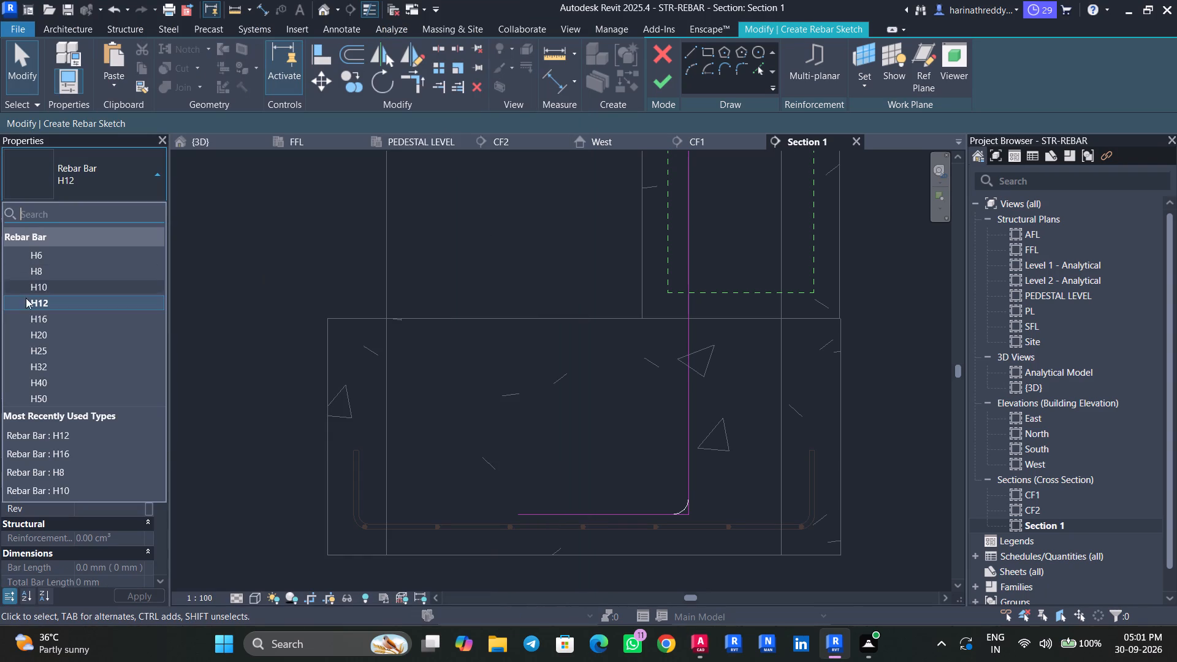
pyautogui.click(44, 289)
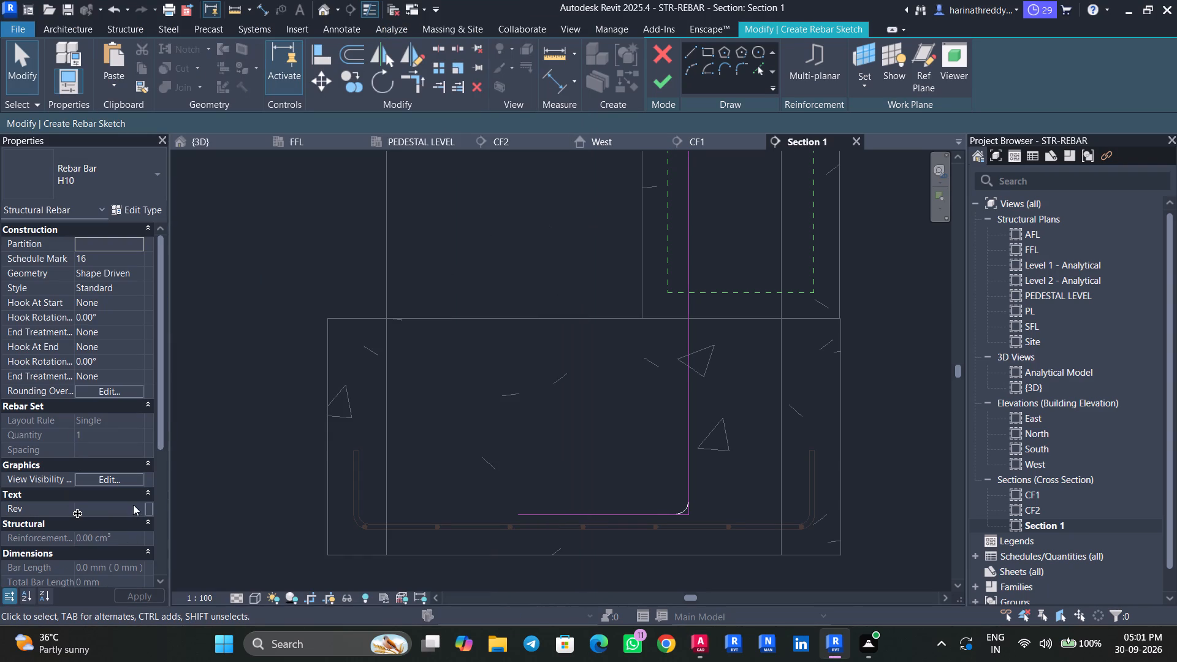
pyautogui.click(670, 84)
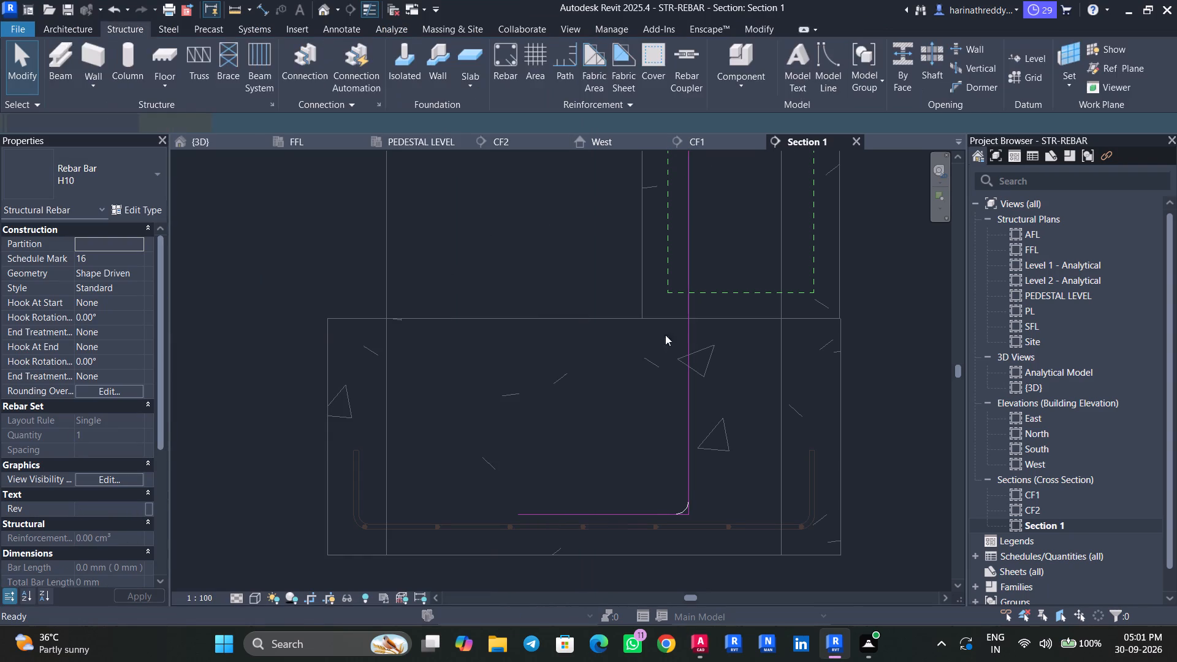
pyautogui.press('Escape')
pyautogui.press('Escape')
# Set the SF5 pedestal bar's layout to Fixed Number with a quantity of 6.
pyautogui.click(695, 399)
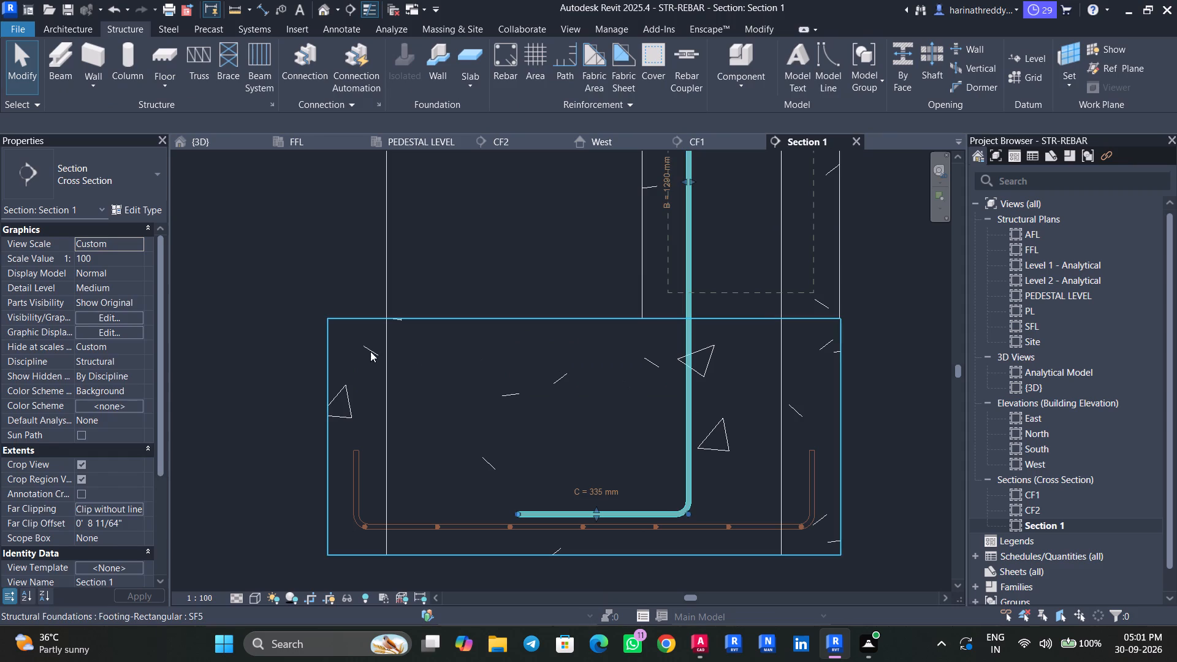
pyautogui.click(751, 51)
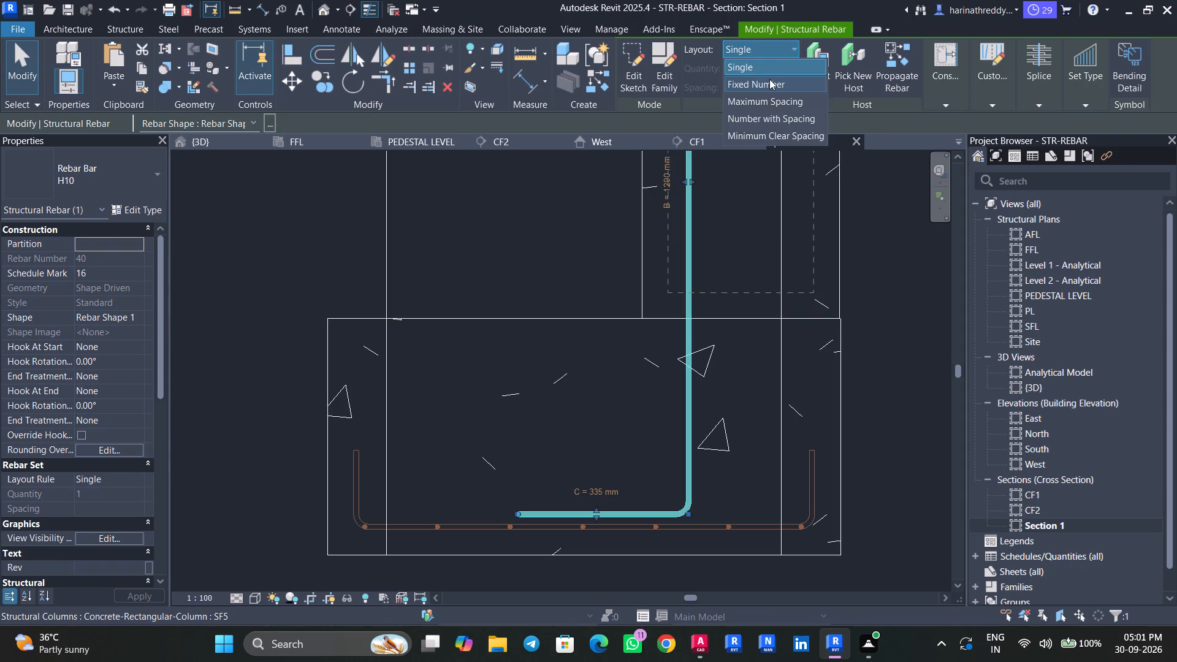
pyautogui.click(769, 80)
pyautogui.click(774, 70)
pyautogui.press('6')
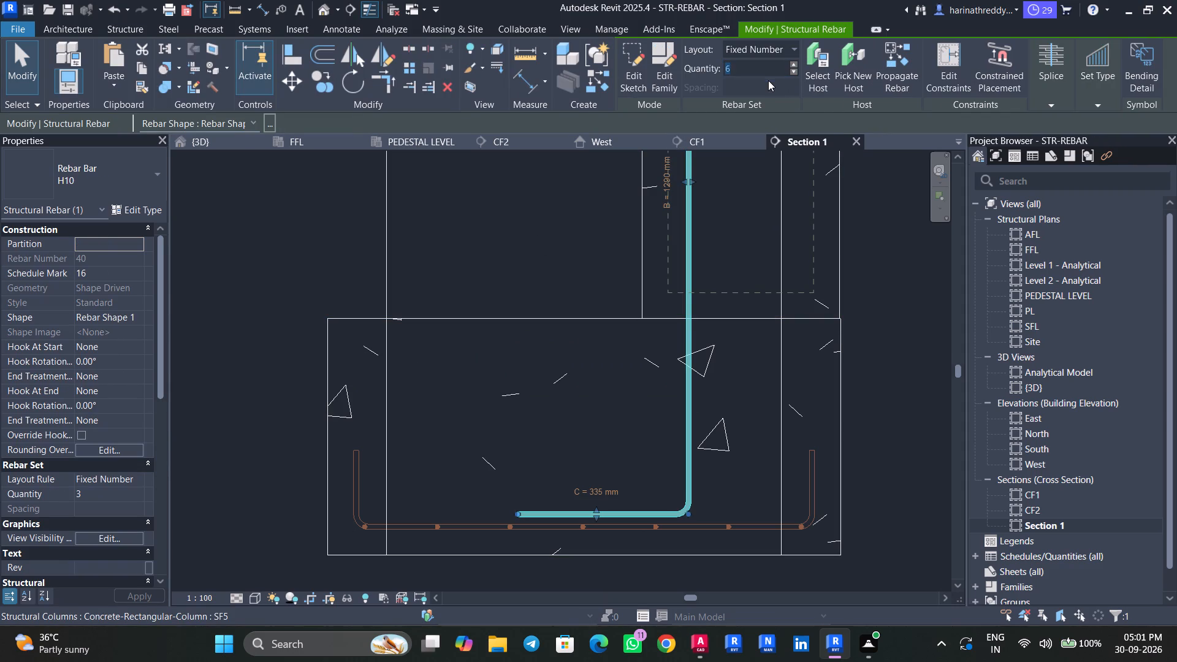
pyautogui.click(902, 256)
pyautogui.press('Escape')
pyautogui.press('Escape')
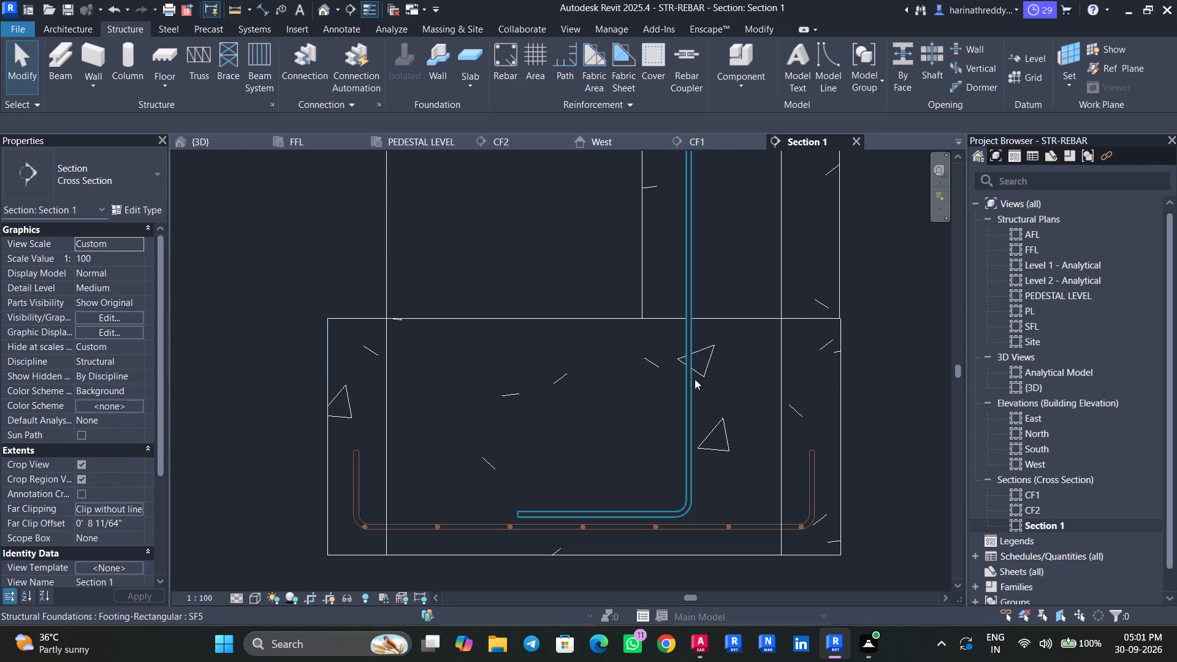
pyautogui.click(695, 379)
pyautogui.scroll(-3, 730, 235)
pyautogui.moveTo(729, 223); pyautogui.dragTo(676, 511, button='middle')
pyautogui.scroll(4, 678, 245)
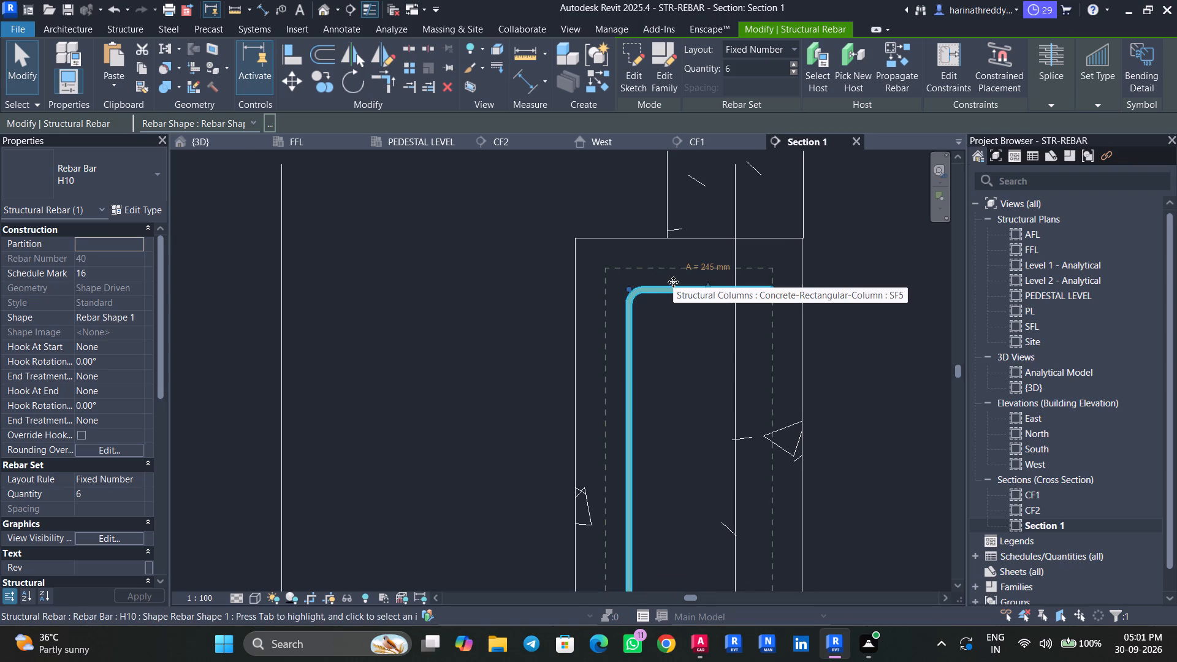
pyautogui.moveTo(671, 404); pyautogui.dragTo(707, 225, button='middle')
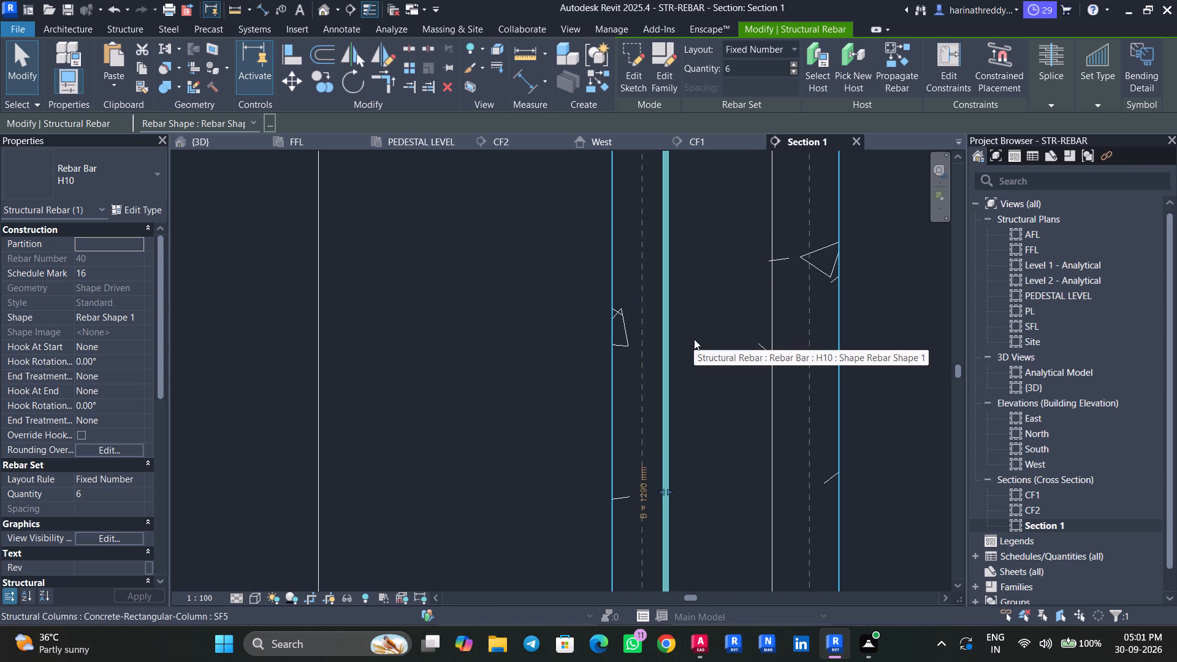
# Switch to AutoCAD and examine the pedestal bars and stirrups in the typical corner footing section.
pyautogui.click(697, 639)
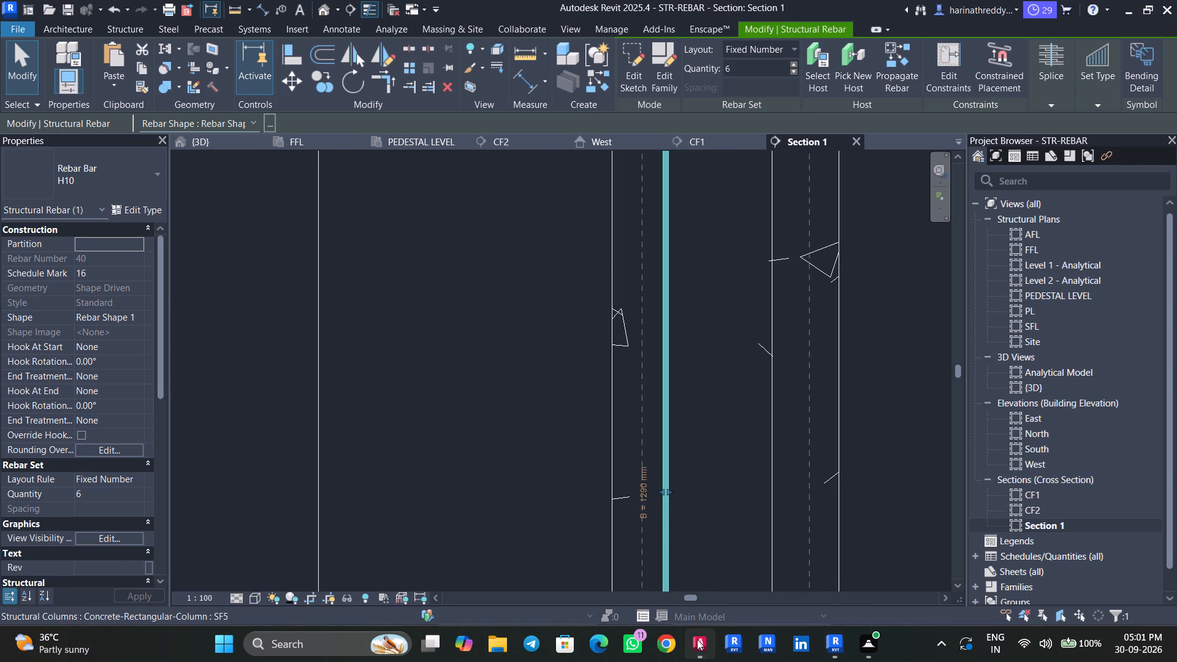
pyautogui.scroll(-2, 380, 394)
pyautogui.scroll(2, 316, 464)
pyautogui.moveTo(323, 452); pyautogui.dragTo(404, 332, button='middle')
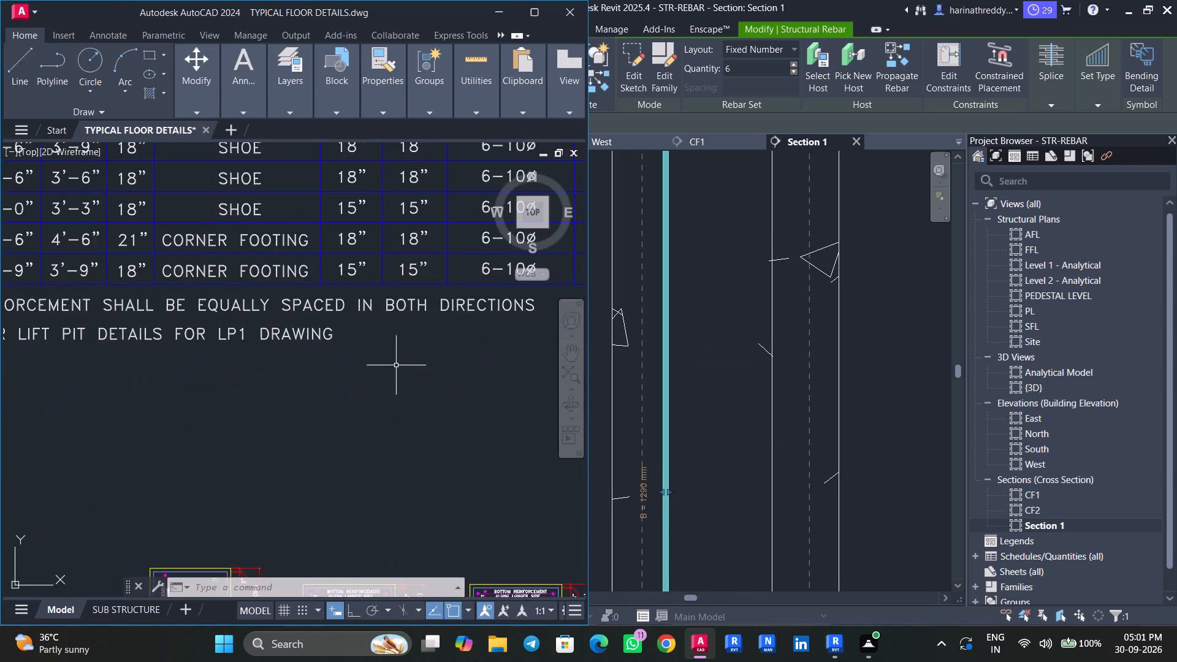
pyautogui.scroll(-2, 396, 366)
pyautogui.moveTo(391, 390); pyautogui.dragTo(409, 325, button='middle')
pyautogui.scroll(4, 387, 416)
pyautogui.moveTo(451, 433); pyautogui.dragTo(406, 394, button='middle')
pyautogui.moveTo(398, 442); pyautogui.dragTo(409, 359, button='middle')
pyautogui.scroll(1, 398, 441)
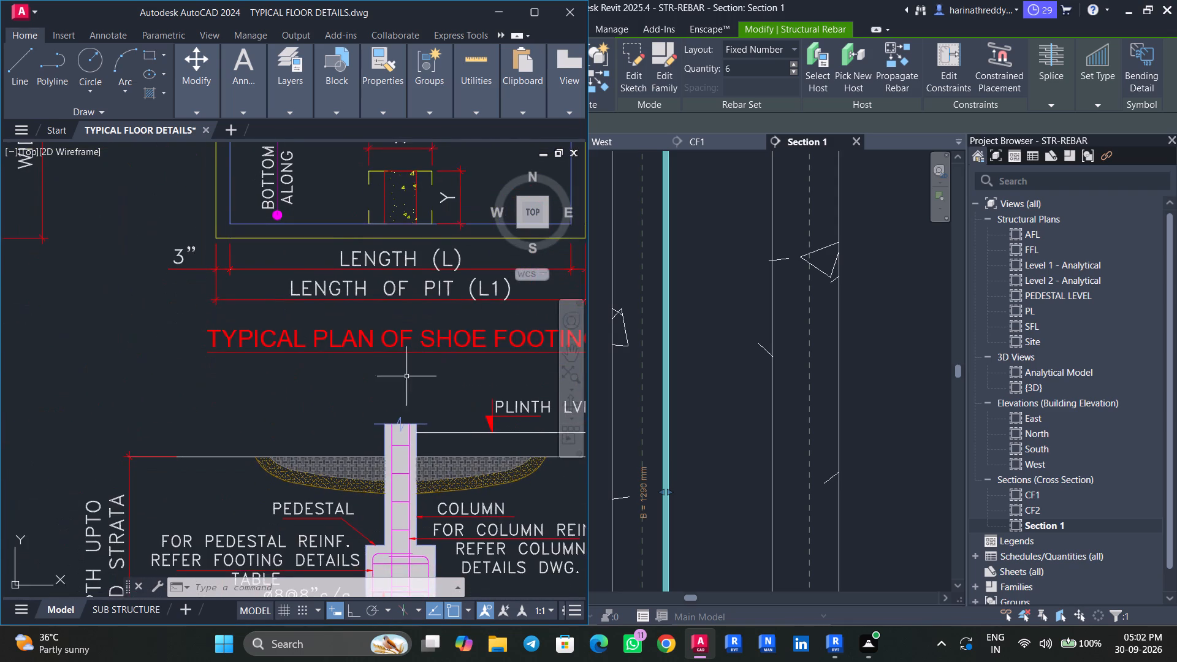
pyautogui.moveTo(409, 384); pyautogui.dragTo(392, 409, button='middle')
pyautogui.scroll(-4, 390, 402)
pyautogui.moveTo(442, 413); pyautogui.dragTo(379, 395, button='middle')
pyautogui.scroll(3, 475, 435)
pyautogui.scroll(2, 414, 409)
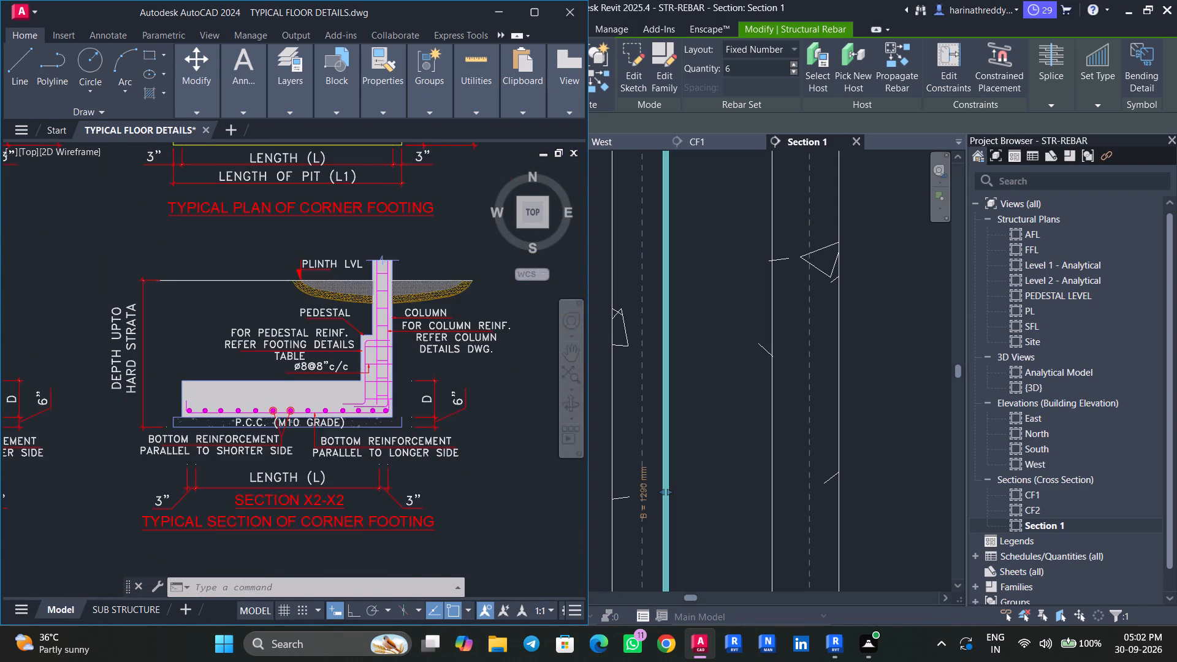
pyautogui.moveTo(415, 412); pyautogui.dragTo(464, 462, button='middle')
pyautogui.scroll(1, 445, 443)
pyautogui.scroll(1, 365, 439)
pyautogui.moveTo(366, 441); pyautogui.dragTo(438, 465, button='middle')
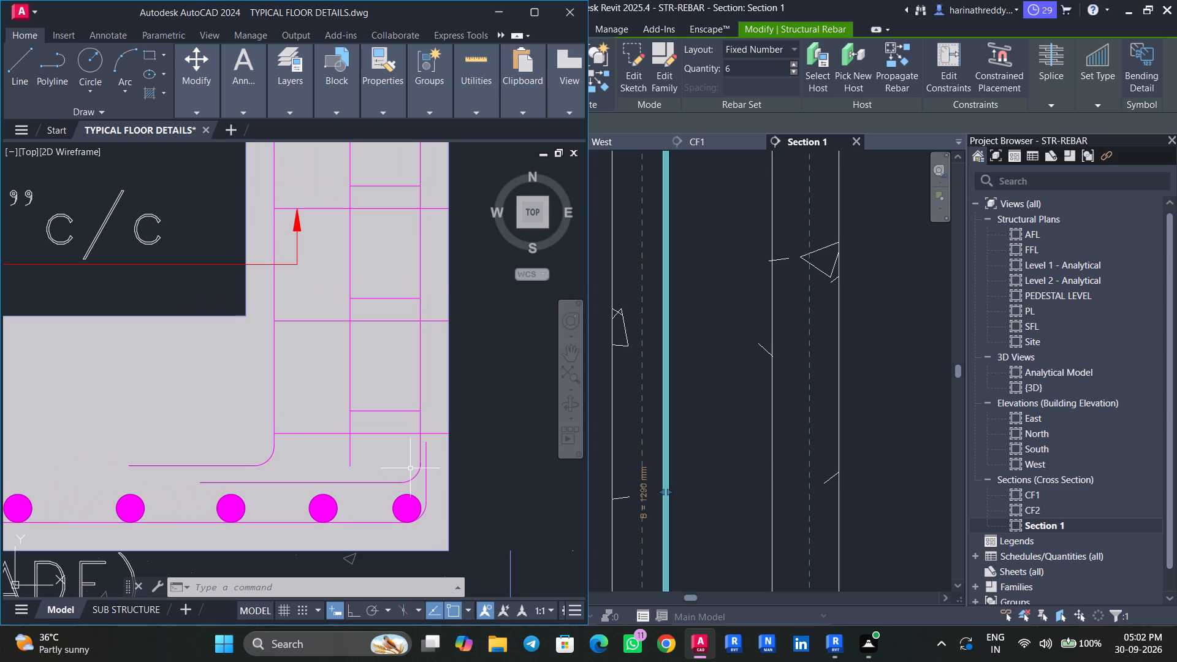
pyautogui.scroll(-1, 443, 343)
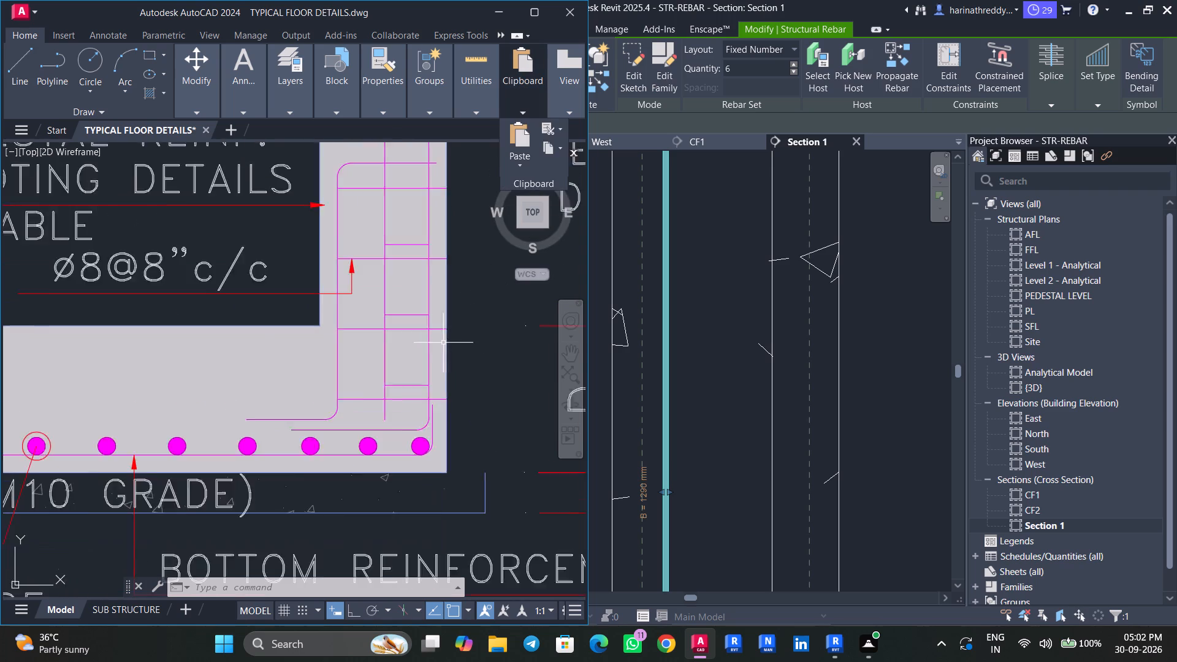
# Examine the vertical bar and stirrup arrangement for columns C1 and C2 in the column details table.
pyautogui.scroll(-4, 443, 343)
pyautogui.moveTo(451, 335); pyautogui.dragTo(499, 404, button='middle')
pyautogui.scroll(-3, 495, 395)
pyautogui.moveTo(430, 371); pyautogui.dragTo(501, 466, button='middle')
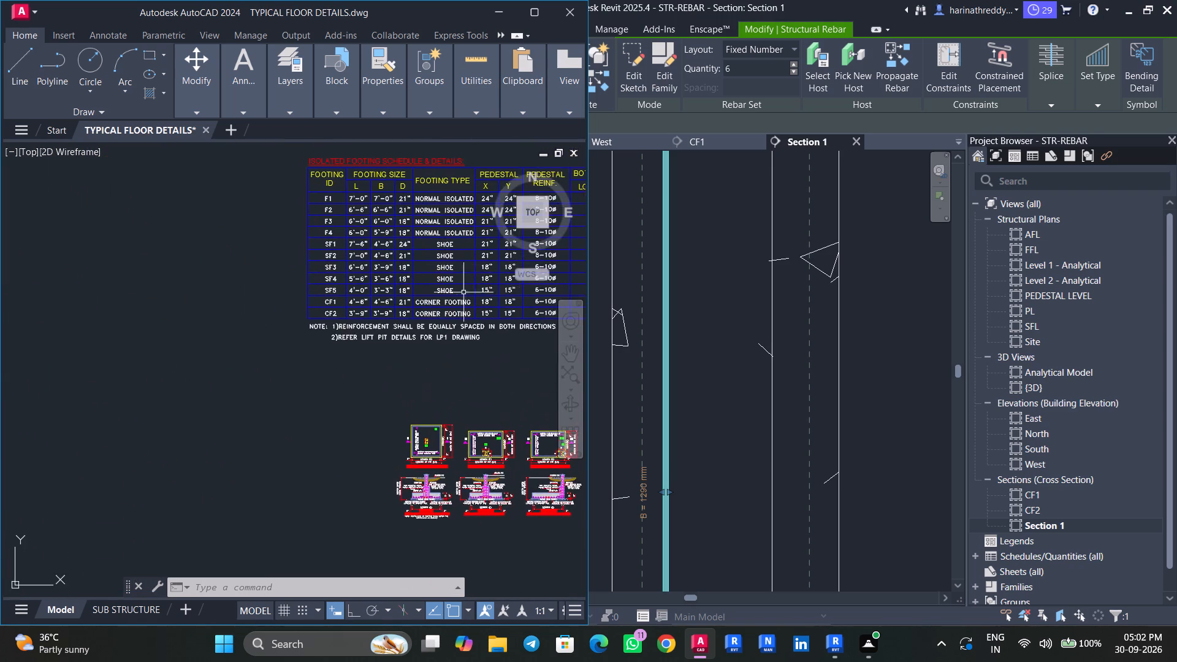
pyautogui.moveTo(455, 270); pyautogui.dragTo(358, 479, button='middle')
pyautogui.scroll(-4, 346, 397)
pyautogui.moveTo(446, 420); pyautogui.dragTo(281, 420, button='middle')
pyautogui.scroll(4, 346, 371)
pyautogui.moveTo(452, 393); pyautogui.dragTo(249, 387, button='middle')
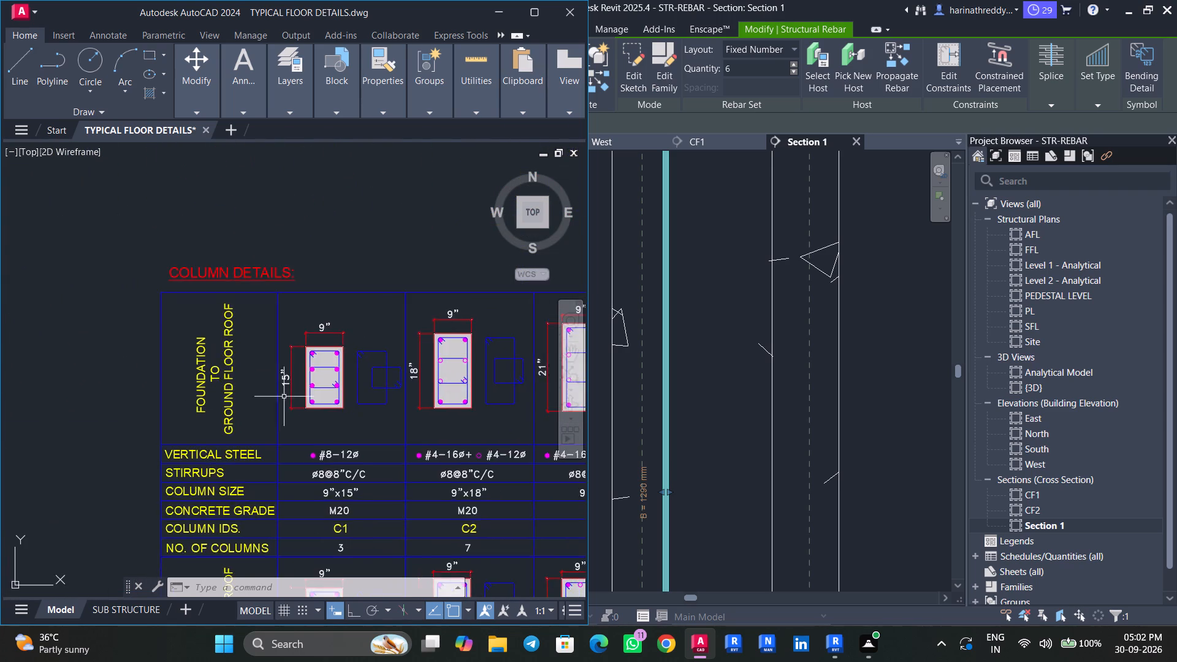
pyautogui.scroll(2, 326, 400)
pyautogui.moveTo(374, 415); pyautogui.dragTo(251, 374, button='middle')
pyautogui.scroll(1, 251, 374)
pyautogui.scroll(-2, 256, 375)
pyautogui.moveTo(294, 381); pyautogui.dragTo(301, 351, button='middle')
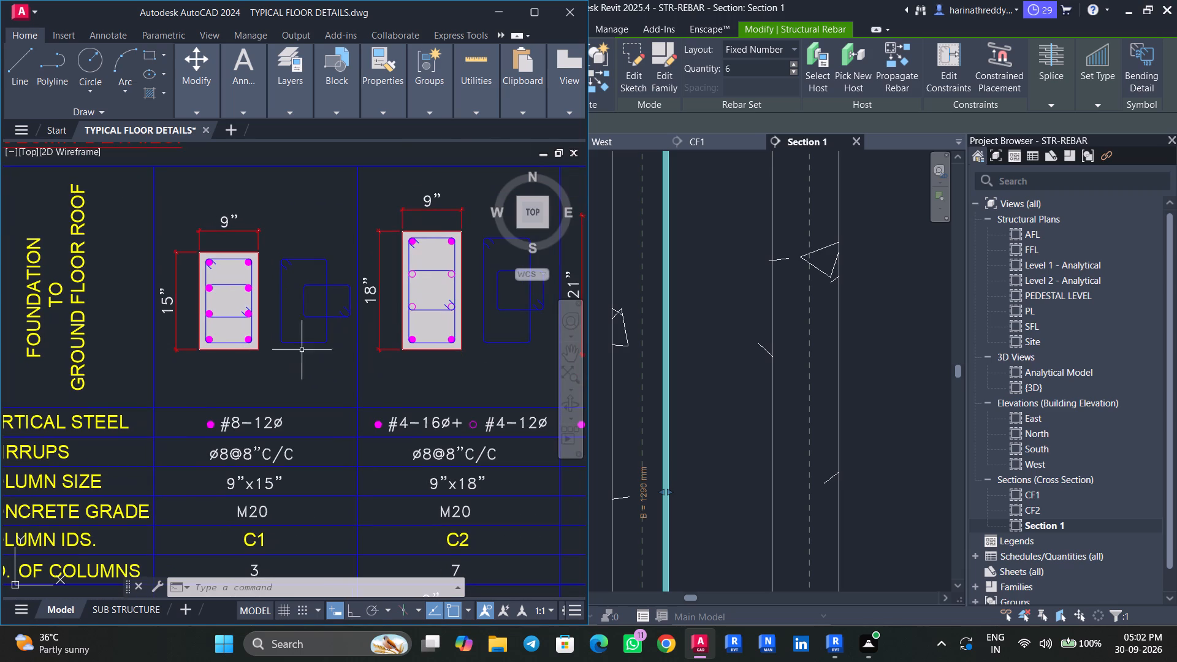
pyautogui.click(496, 22)
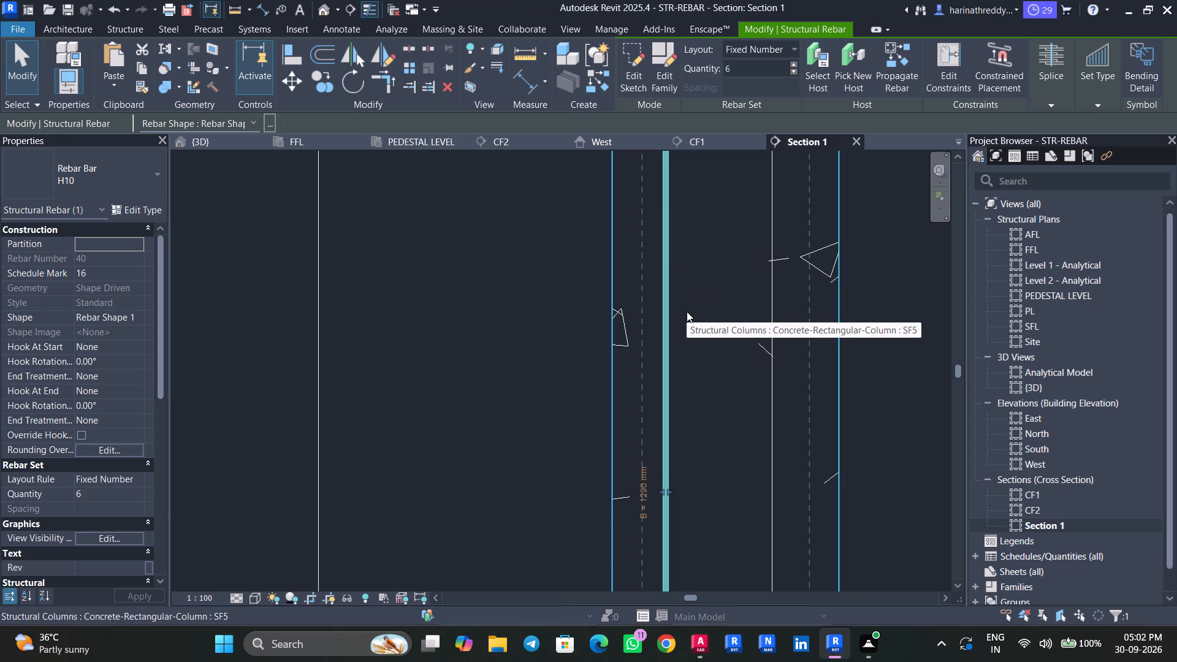
# Back in Revit, inspect the pedestal bar set's top leg and vertical run in Section 1.
pyautogui.scroll(-3, 731, 218)
pyautogui.moveTo(729, 222); pyautogui.dragTo(679, 428, button='middle')
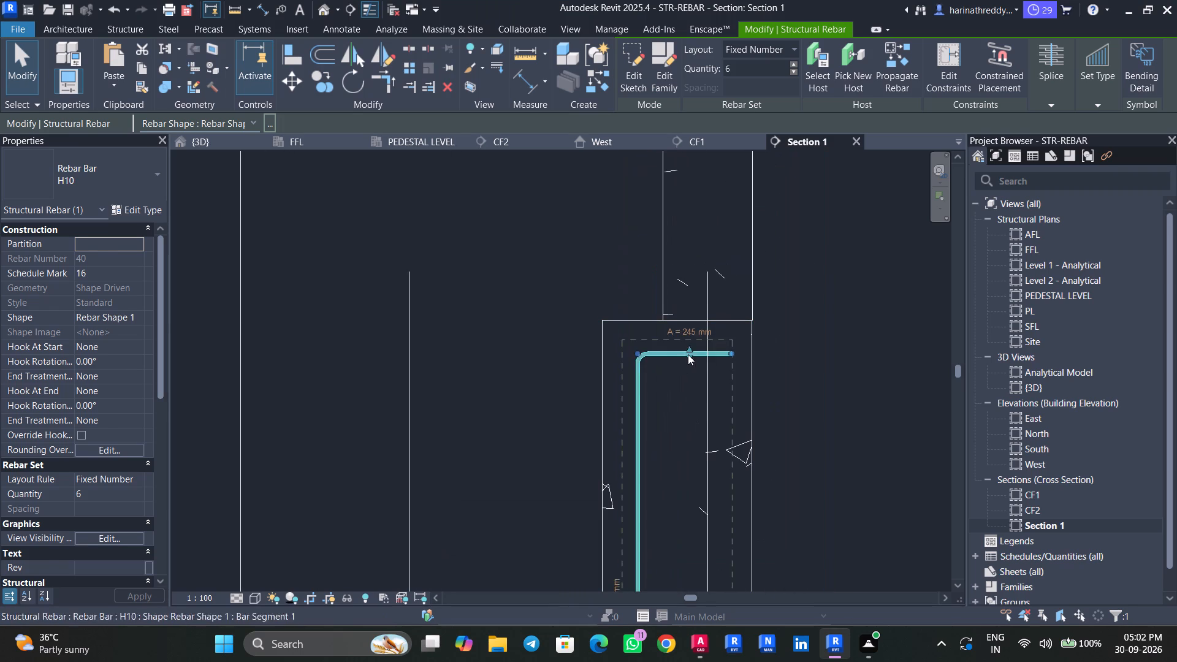
pyautogui.press('Escape')
pyautogui.press('Escape')
pyautogui.press('Escape')
pyautogui.click(685, 359)
pyautogui.scroll(5, 672, 369)
pyautogui.moveTo(670, 371); pyautogui.dragTo(625, 292, button='middle')
pyautogui.scroll(-1, 625, 292)
pyautogui.scroll(3, 642, 308)
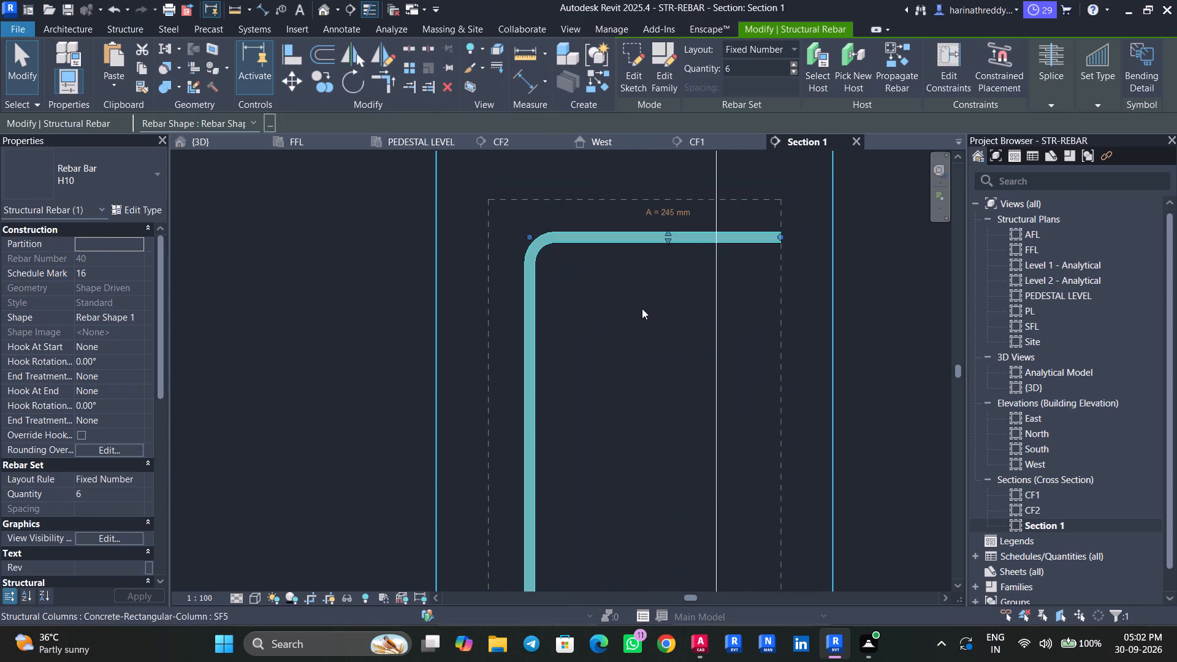
pyautogui.scroll(-2, 639, 312)
pyautogui.moveTo(639, 326); pyautogui.dragTo(650, 192, button='middle')
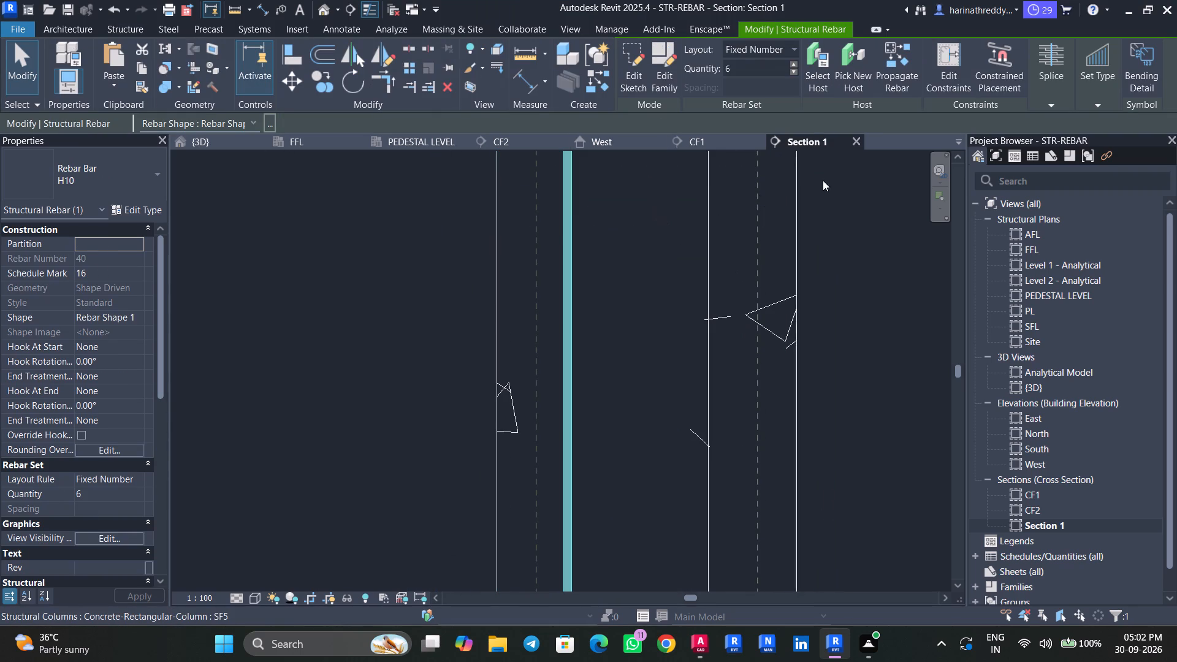
pyautogui.press('Escape')
pyautogui.press('Escape')
# Start placing rebar in the SF5 pedestal column and look through the available rebar shapes.
pyautogui.click(798, 240)
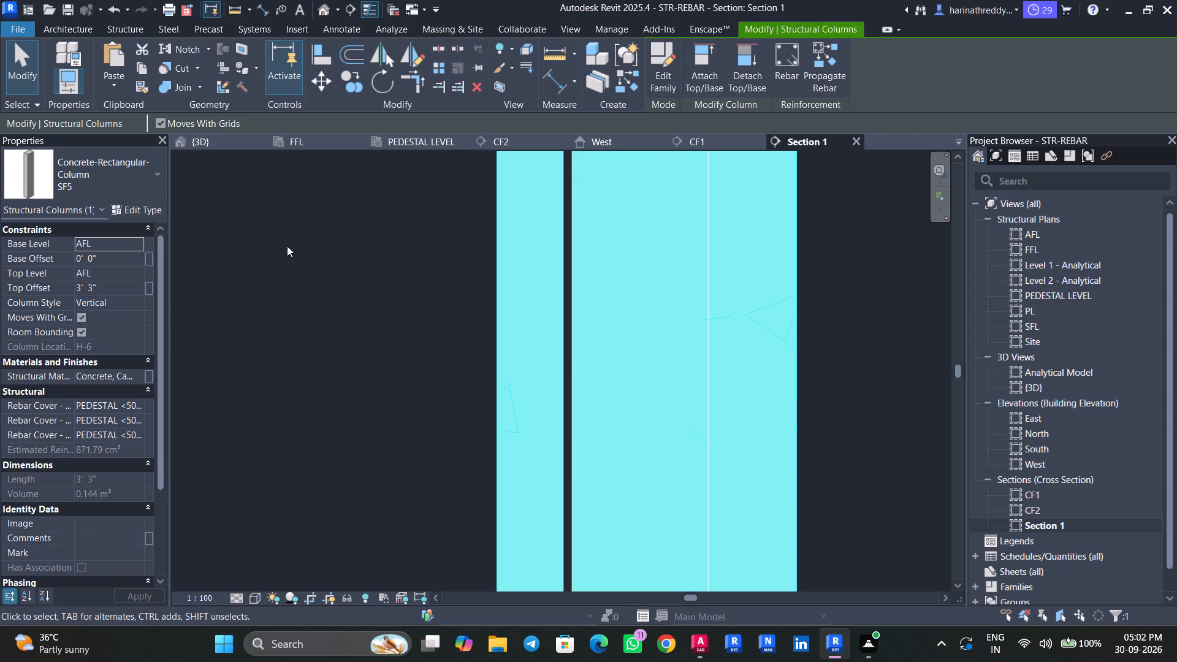
pyautogui.click(791, 79)
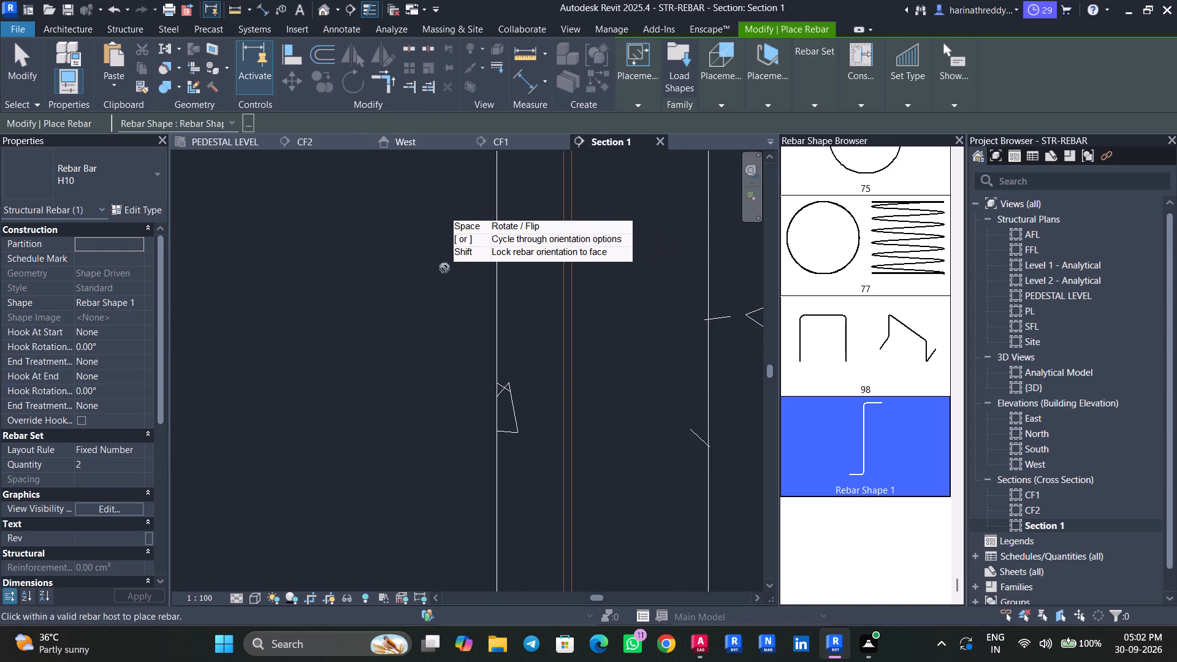
pyautogui.scroll(-5, 444, 268)
pyautogui.moveTo(444, 263); pyautogui.dragTo(430, 302, button='middle')
pyautogui.scroll(3, 989, 311)
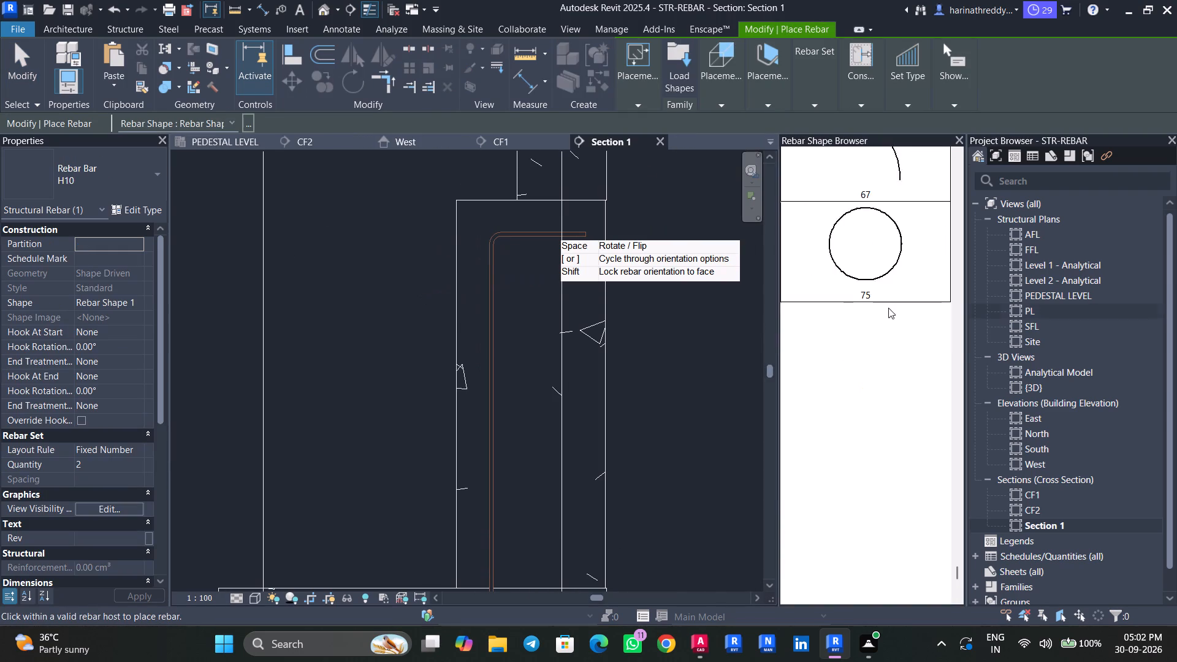
pyautogui.scroll(20, 888, 308)
pyautogui.scroll(14, 888, 308)
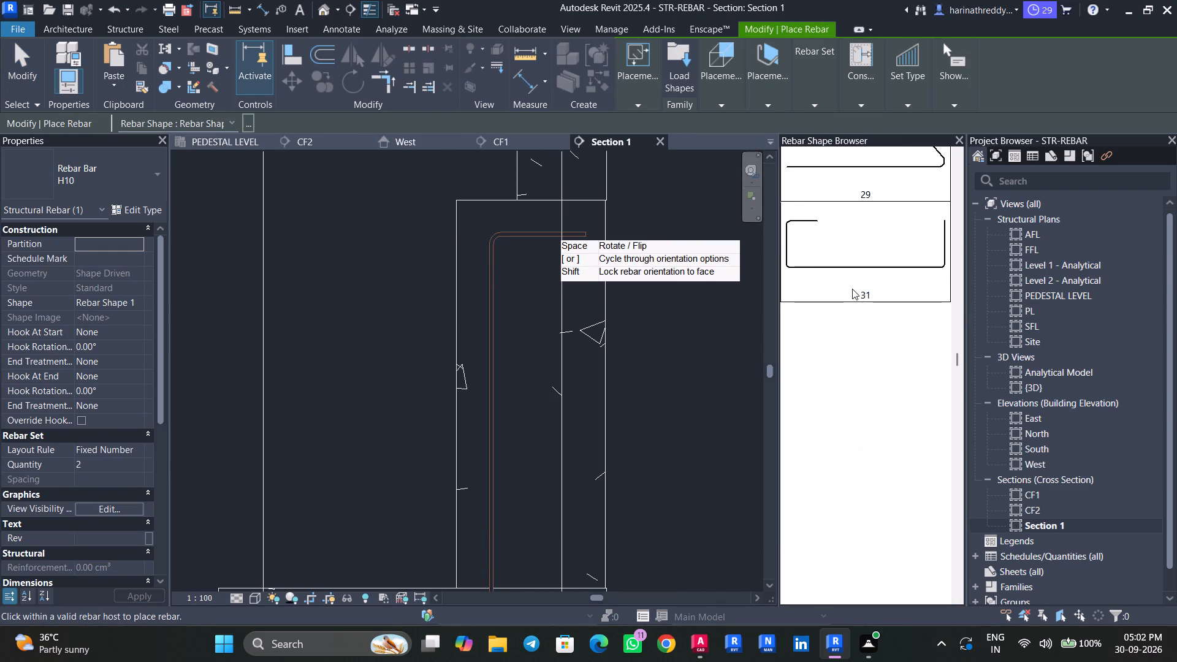
pyautogui.scroll(20, 852, 289)
pyautogui.scroll(14, 852, 289)
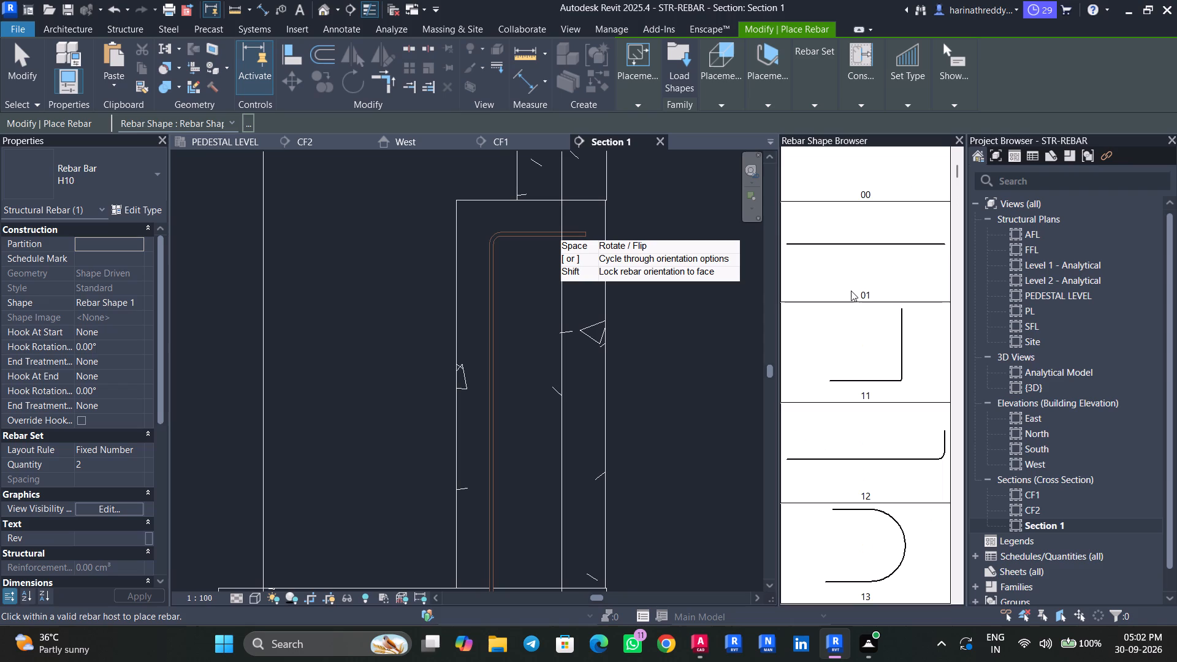
pyautogui.scroll(2, 851, 291)
pyautogui.scroll(-20, 851, 291)
pyautogui.scroll(-5, 851, 291)
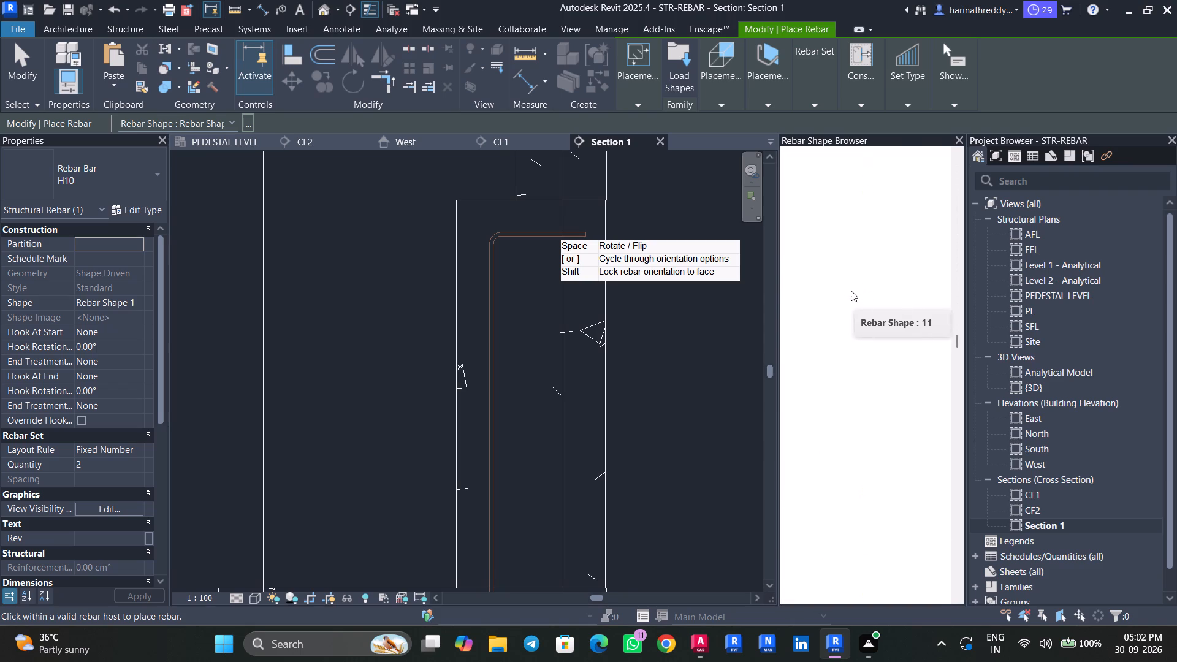
pyautogui.scroll(-10, 851, 291)
# Switch to AutoCAD and compare the pedestal bars and stirrups in the typical shoe and corner footing sections.
pyautogui.click(708, 638)
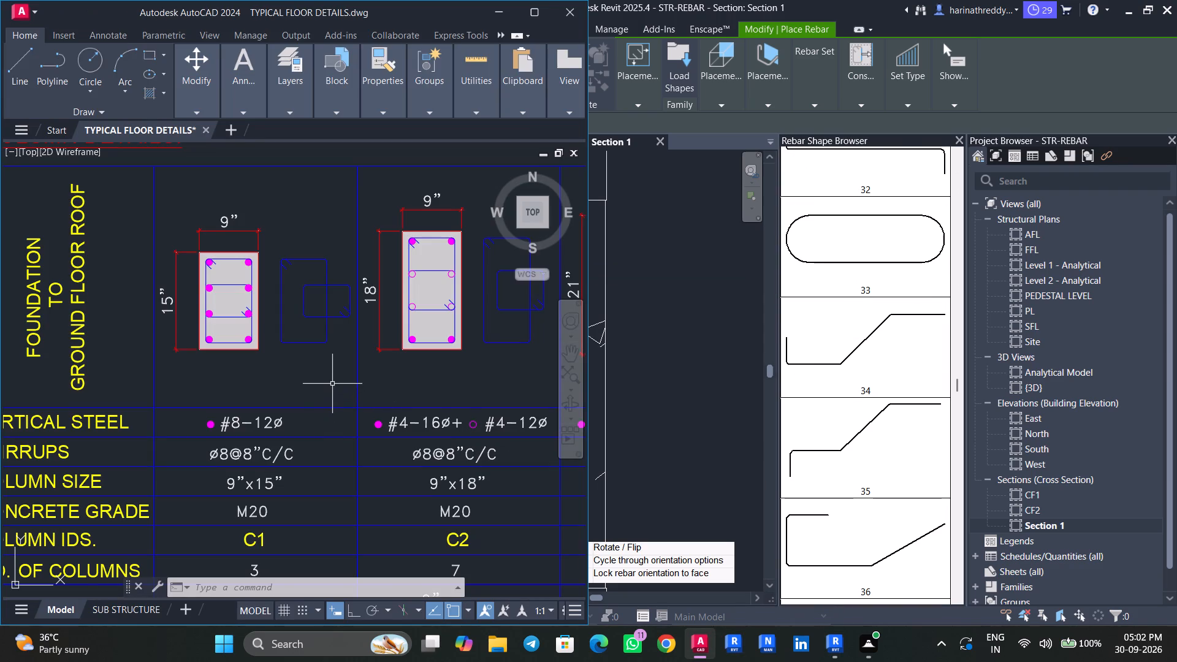
pyautogui.scroll(-4, 333, 382)
pyautogui.moveTo(339, 381); pyautogui.dragTo(425, 330, button='middle')
pyautogui.scroll(3, 101, 470)
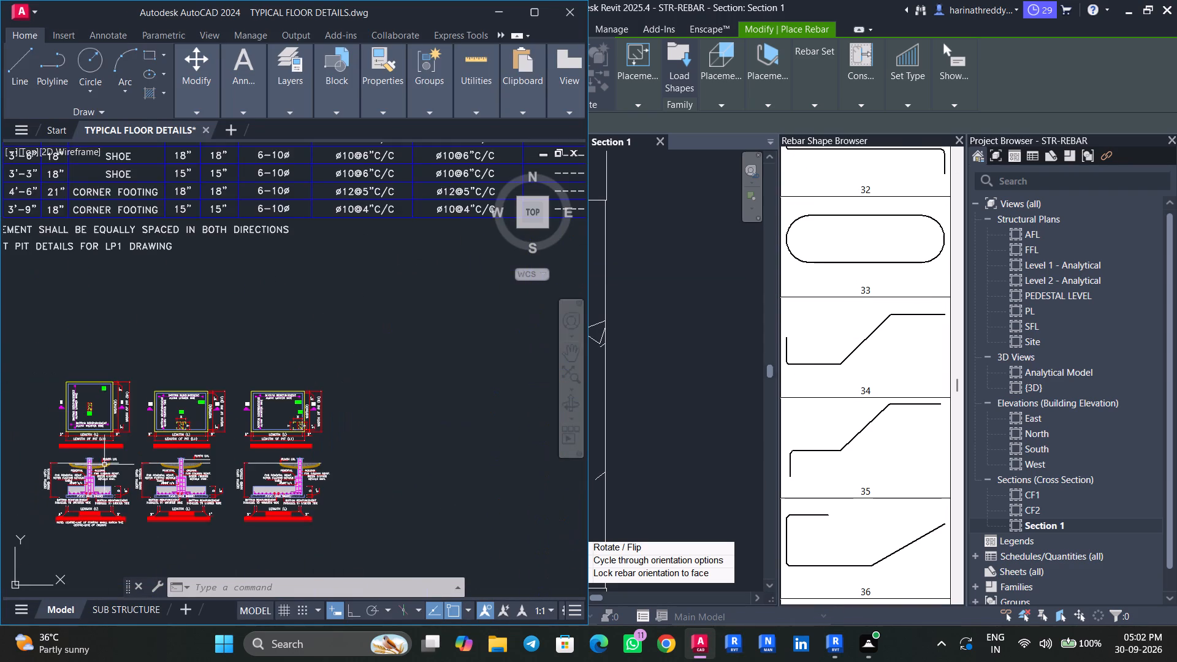
pyautogui.moveTo(118, 460); pyautogui.dragTo(210, 435, button='middle')
pyautogui.scroll(5, 260, 448)
pyautogui.scroll(-1, 349, 464)
pyautogui.moveTo(349, 464); pyautogui.dragTo(352, 443, button='middle')
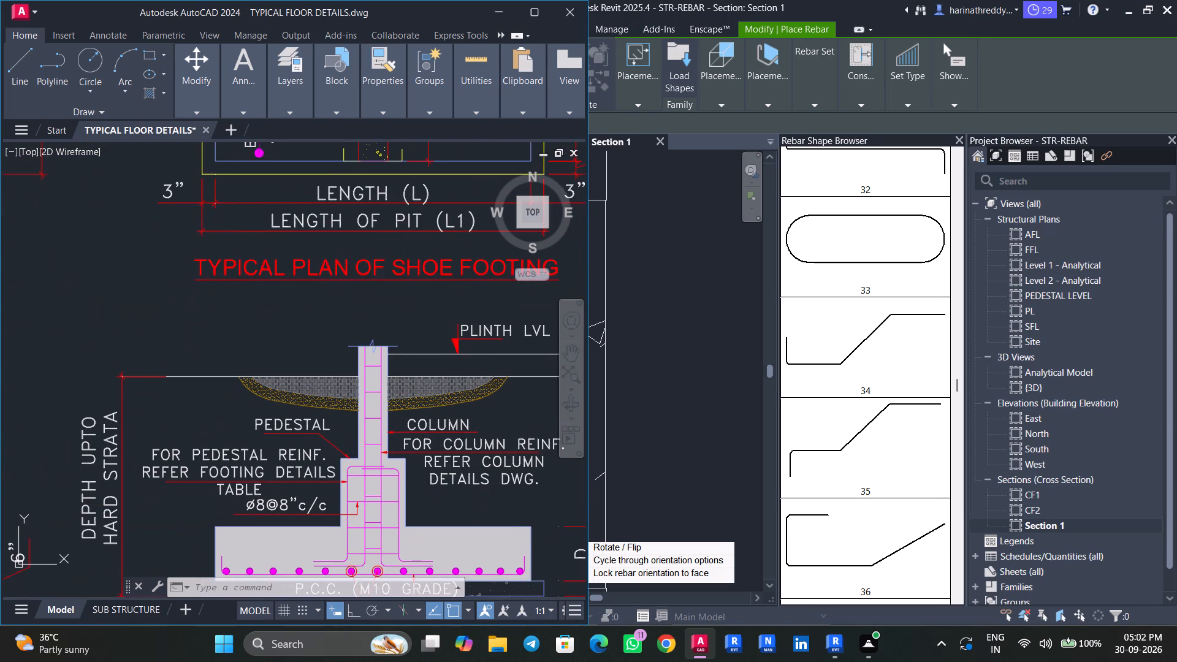
pyautogui.moveTo(372, 448); pyautogui.dragTo(69, 448, button='middle')
pyautogui.moveTo(304, 449); pyautogui.dragTo(59, 434, button='middle')
pyautogui.moveTo(421, 458); pyautogui.dragTo(286, 451, button='middle')
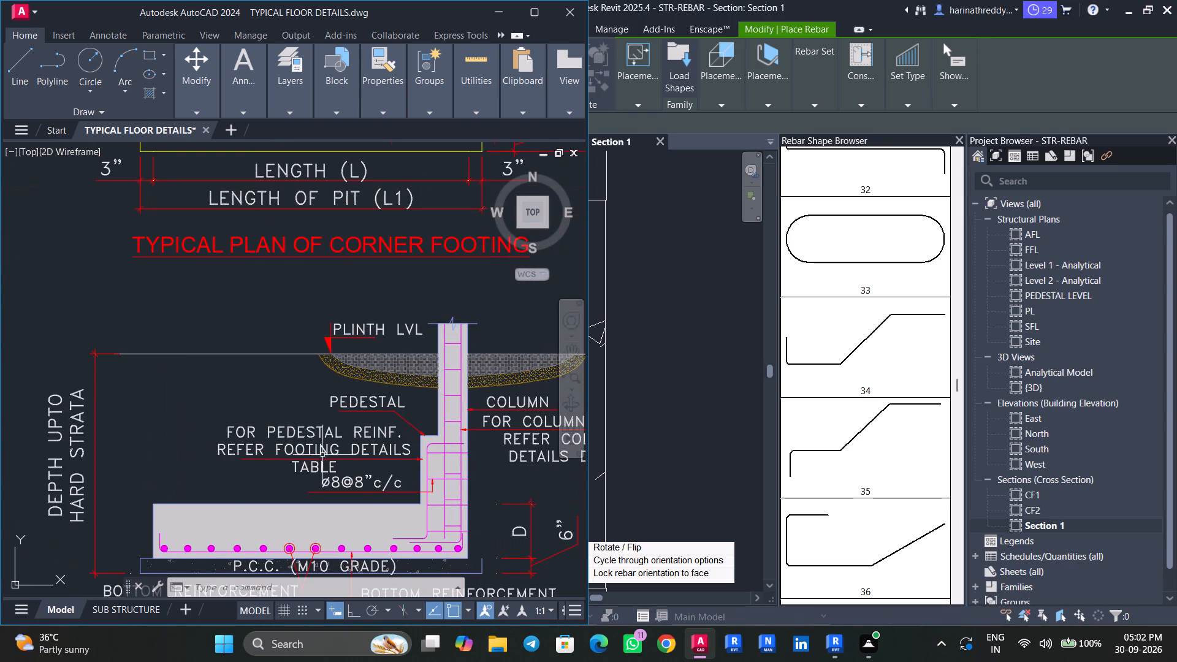
pyautogui.click(503, 9)
# Place an H8 stirrup set of shape 52 in the SF5 pedestal column, with its ties lying horizontally in Section 1.
pyautogui.scroll(-2, 908, 430)
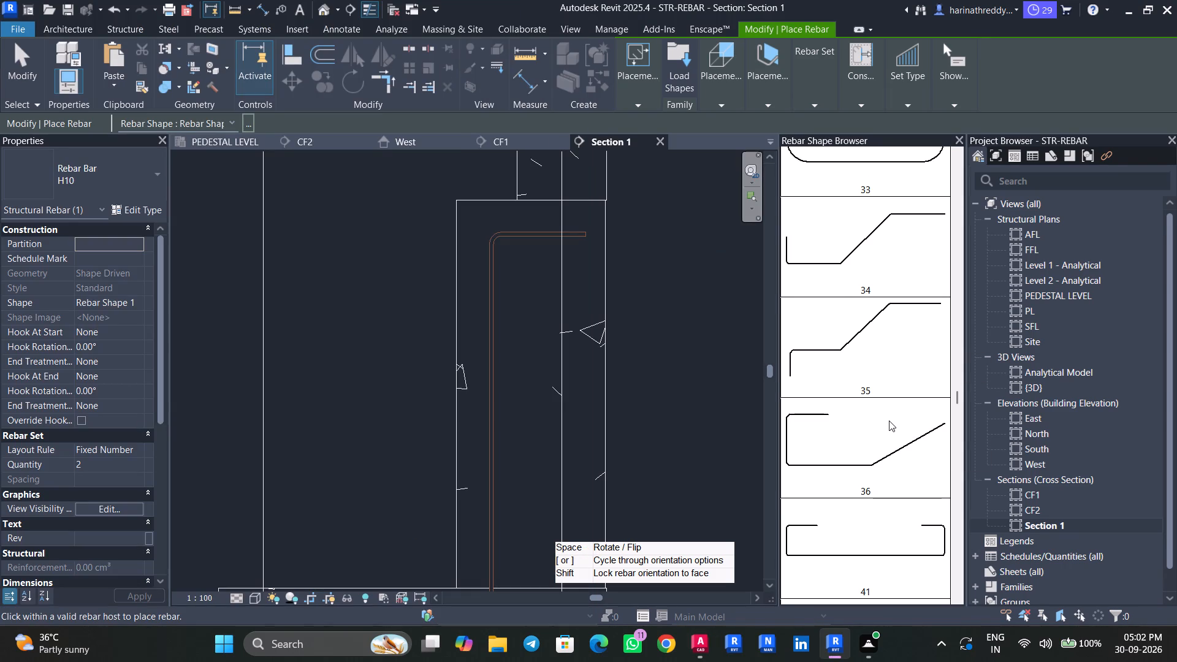
pyautogui.scroll(-2, 889, 420)
pyautogui.scroll(20, 889, 420)
pyautogui.scroll(6, 889, 420)
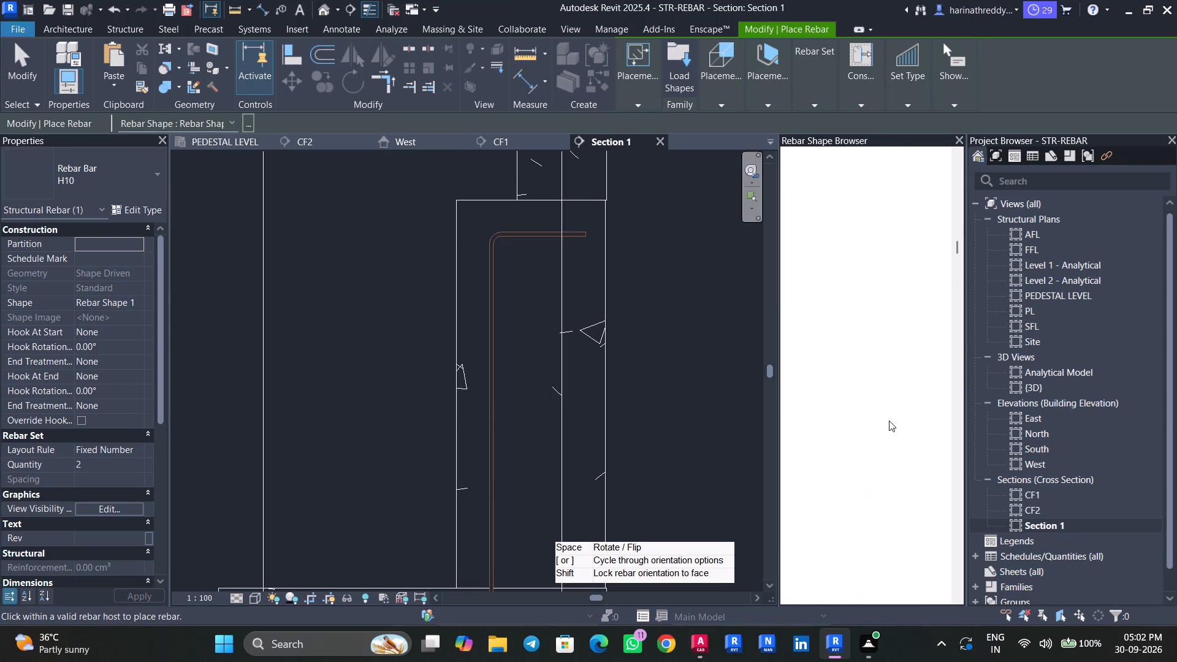
pyautogui.scroll(18, 889, 420)
pyautogui.scroll(-9, 889, 420)
pyautogui.scroll(-20, 889, 420)
pyautogui.scroll(-16, 889, 420)
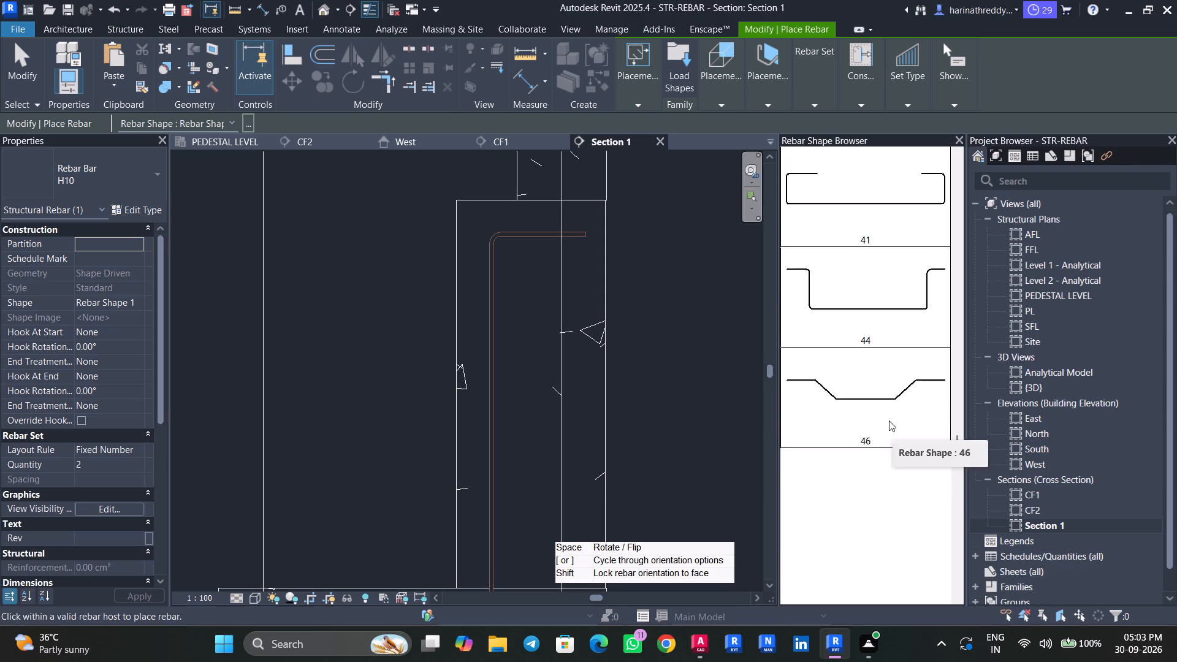
pyautogui.scroll(-5, 877, 455)
pyautogui.click(873, 490)
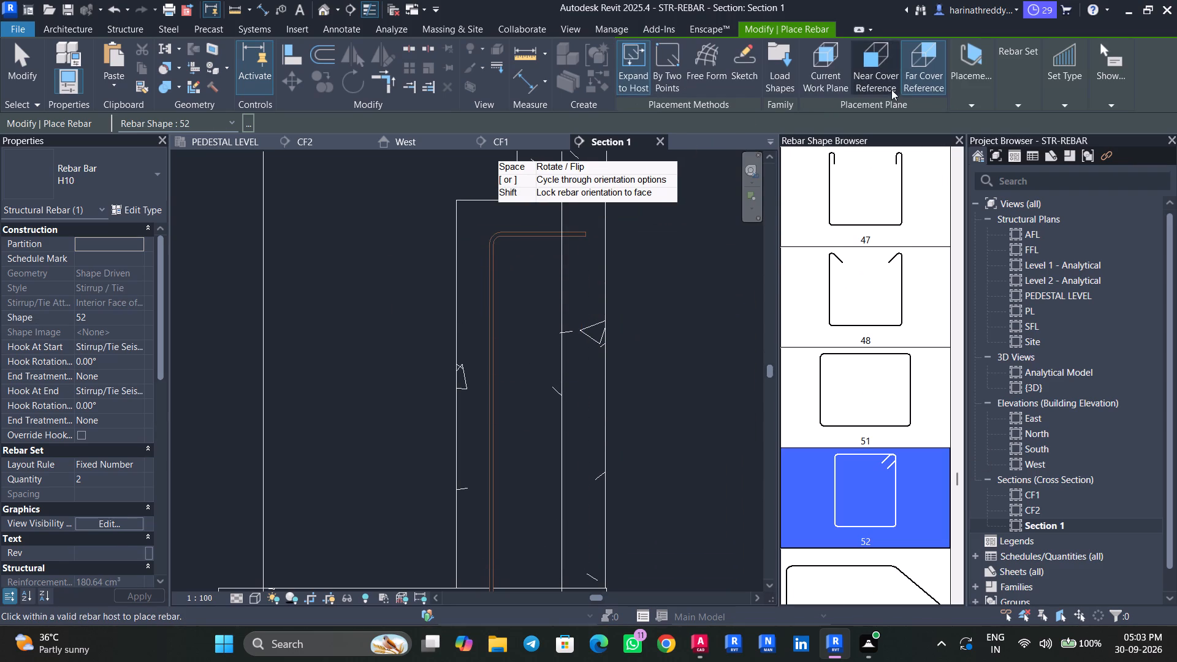
pyautogui.click(957, 89)
pyautogui.click(1073, 154)
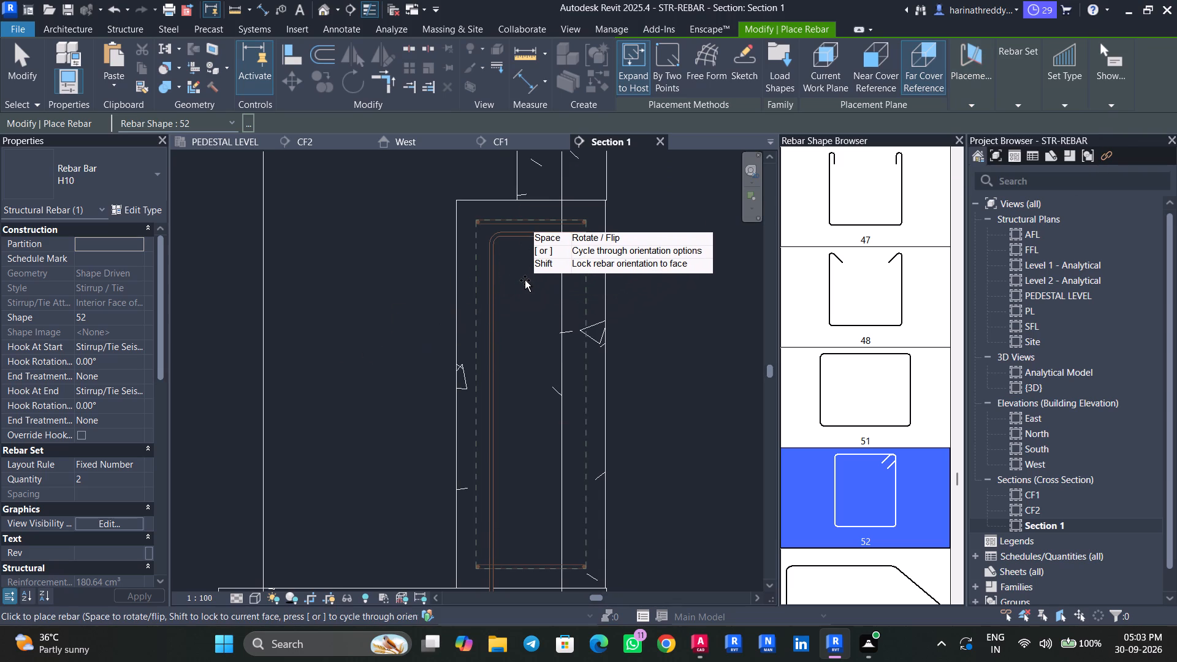
pyautogui.click(118, 196)
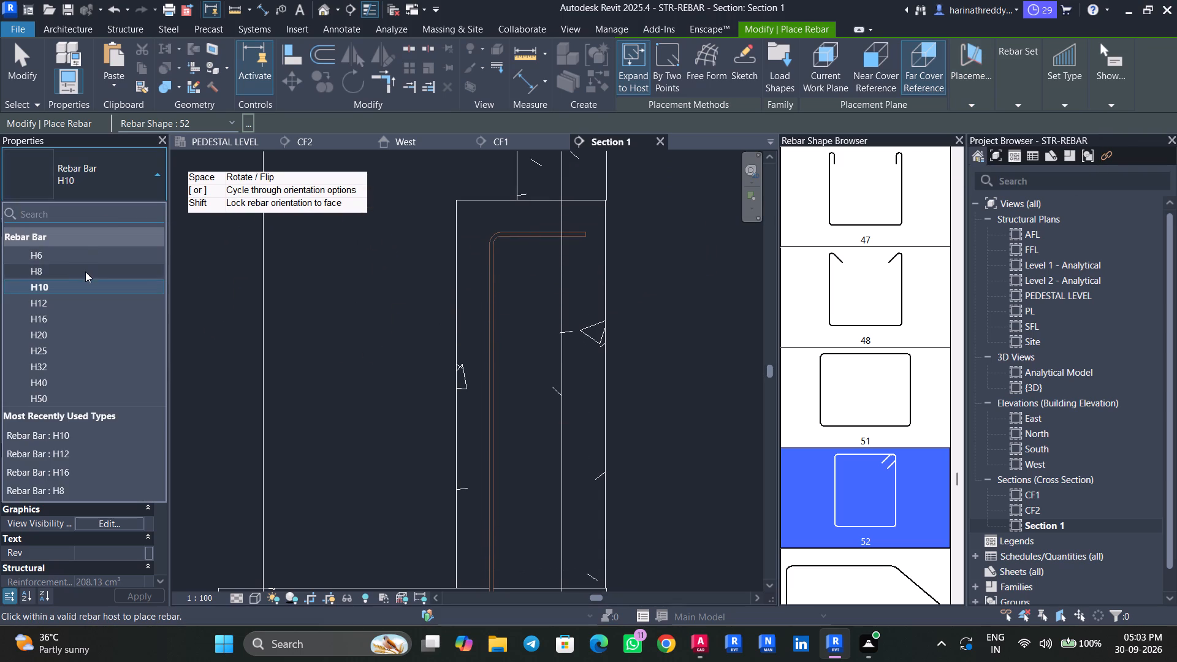
pyautogui.click(80, 272)
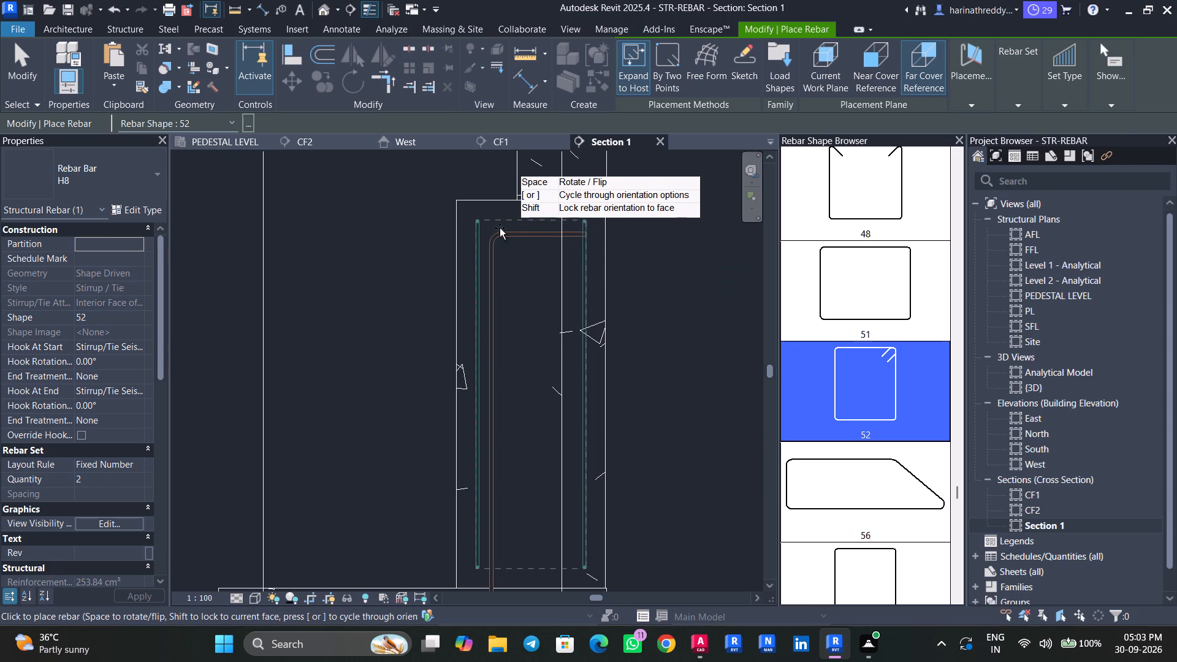
pyautogui.click(493, 266)
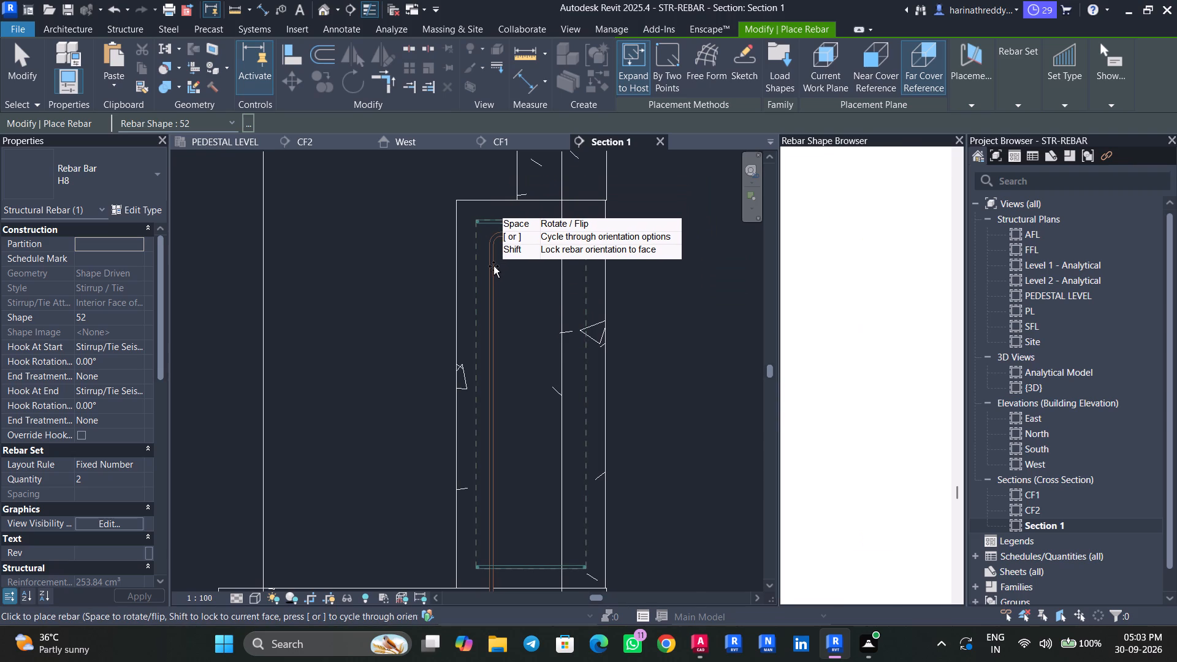
pyautogui.press('Escape')
pyautogui.press('Escape')
# Set the pedestal stirrup set's layout rule to Maximum Spacing with a spacing of 8".
pyautogui.click(506, 218)
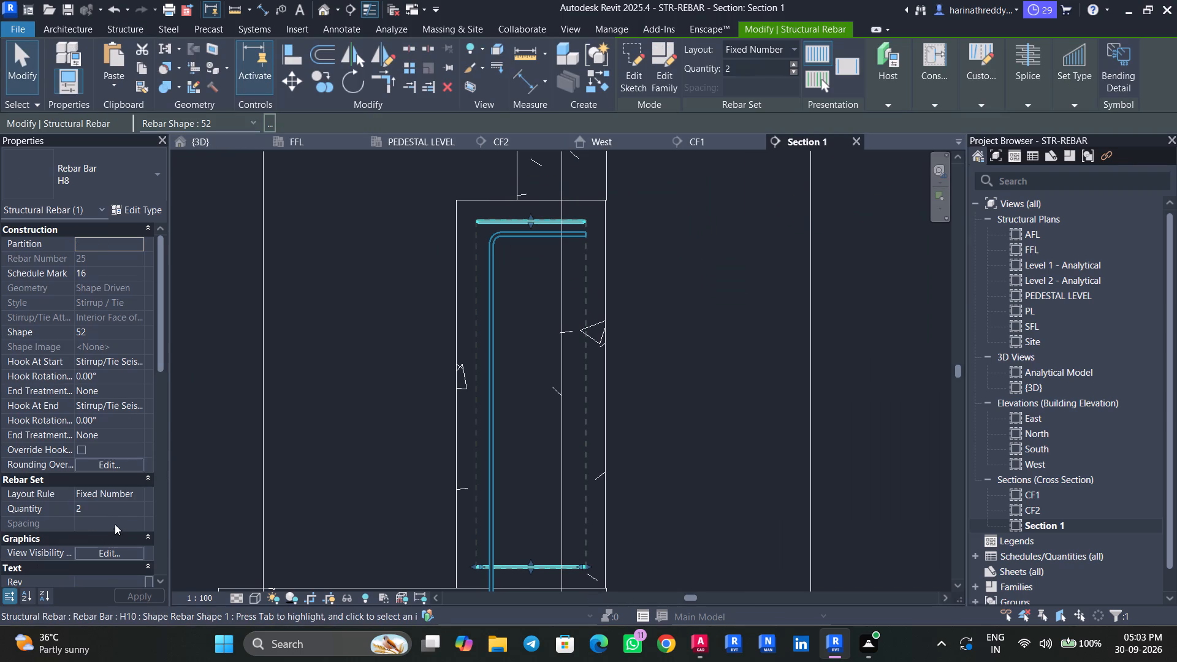
pyautogui.click(139, 495)
pyautogui.click(115, 535)
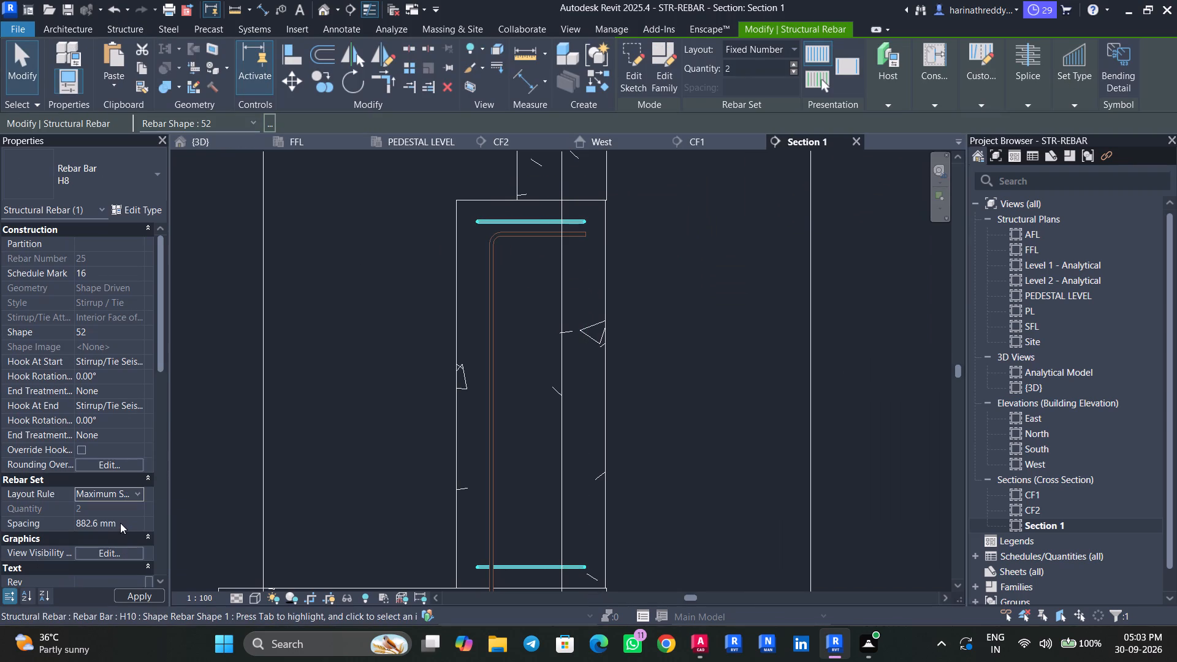
pyautogui.click(121, 523)
pyautogui.moveTo(121, 523); pyautogui.dragTo(23, 522)
pyautogui.press('8')
pyautogui.hotkey('shift', '"')
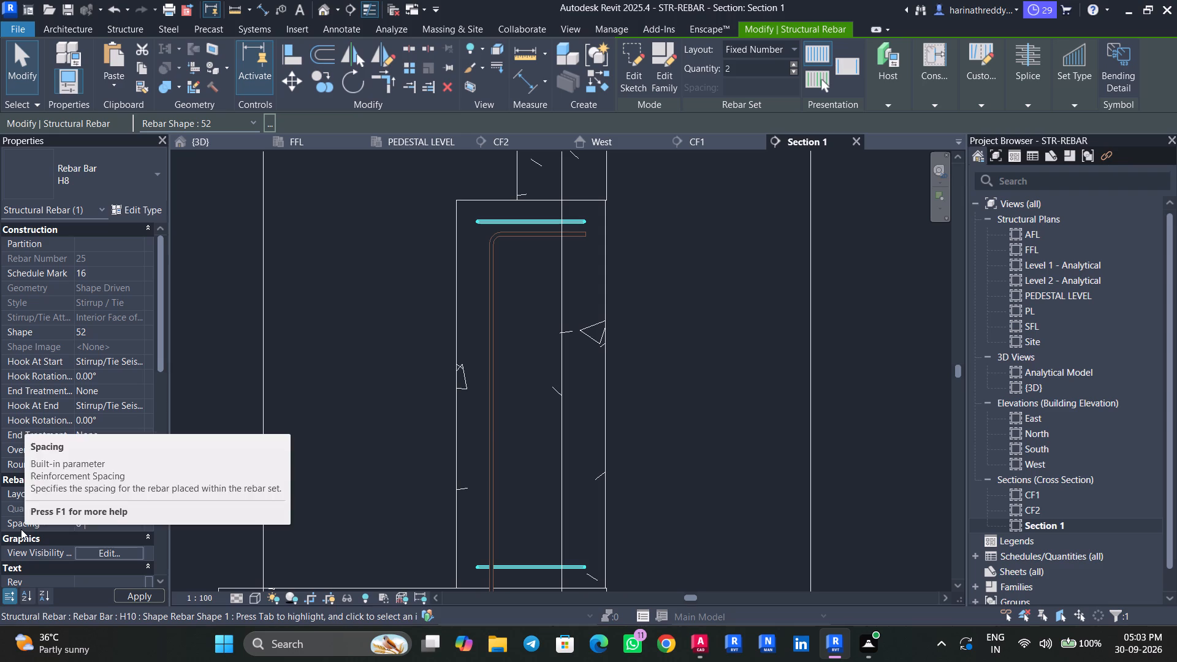
pyautogui.press('Return')
# Stretch the stirrup set to run from just below the pedestal bar's top leg down to just above the footing's bottom bars.
pyautogui.scroll(5, 543, 232)
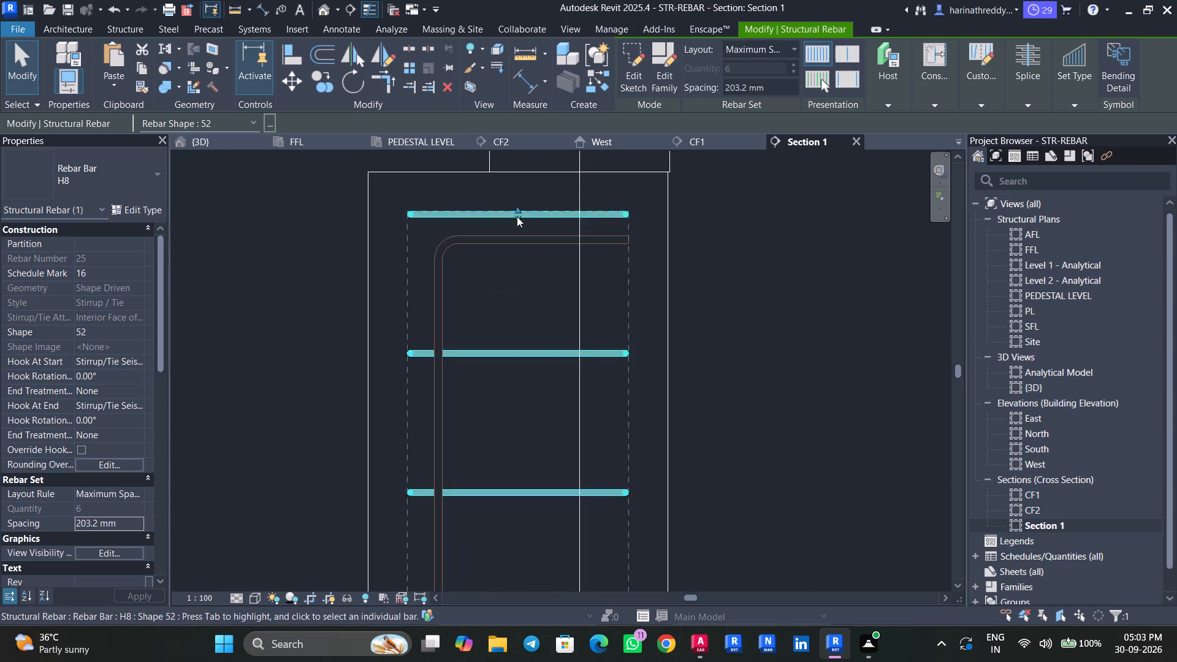
pyautogui.scroll(3, 517, 216)
pyautogui.moveTo(517, 211); pyautogui.dragTo(520, 273)
pyautogui.scroll(-9, 520, 273)
pyautogui.scroll(1, 620, 406)
pyautogui.moveTo(620, 406); pyautogui.dragTo(673, 118, button='middle')
pyautogui.moveTo(628, 415); pyautogui.dragTo(627, 371, button='middle')
pyautogui.moveTo(552, 250); pyautogui.dragTo(553, 389)
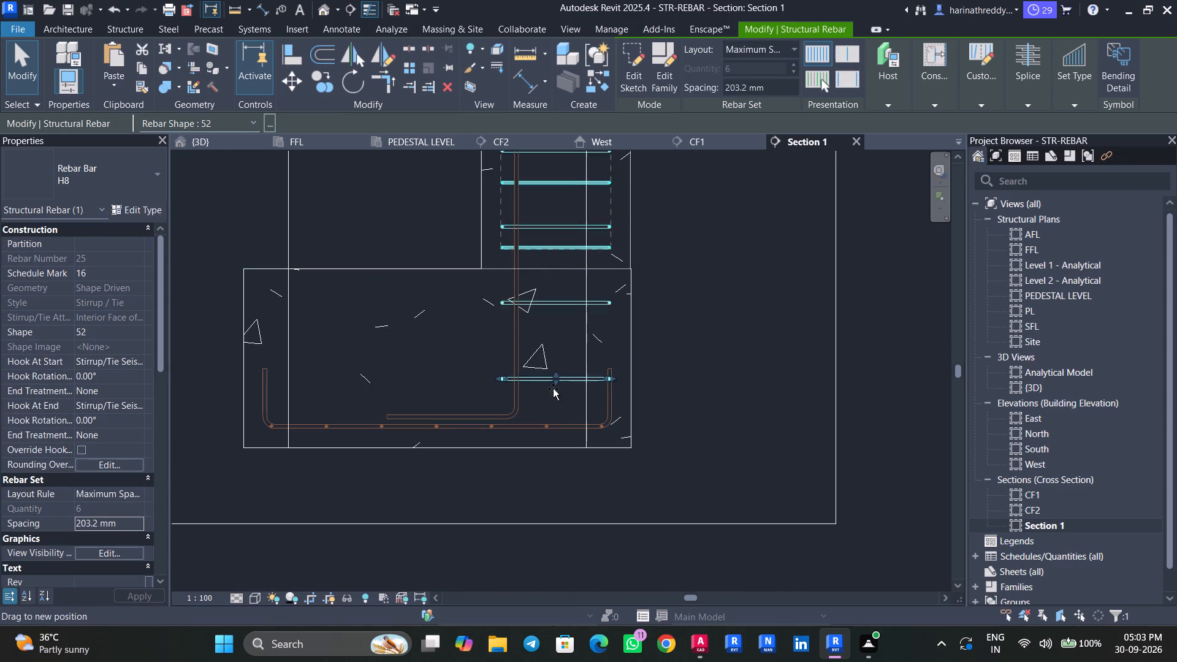
pyautogui.moveTo(553, 389); pyautogui.dragTo(553, 406)
pyautogui.press('Escape')
pyautogui.press('Escape')
# Examine column C1 above the pedestal and the stirrup layout running down into the footing in Section 1.
pyautogui.scroll(-5, 682, 238)
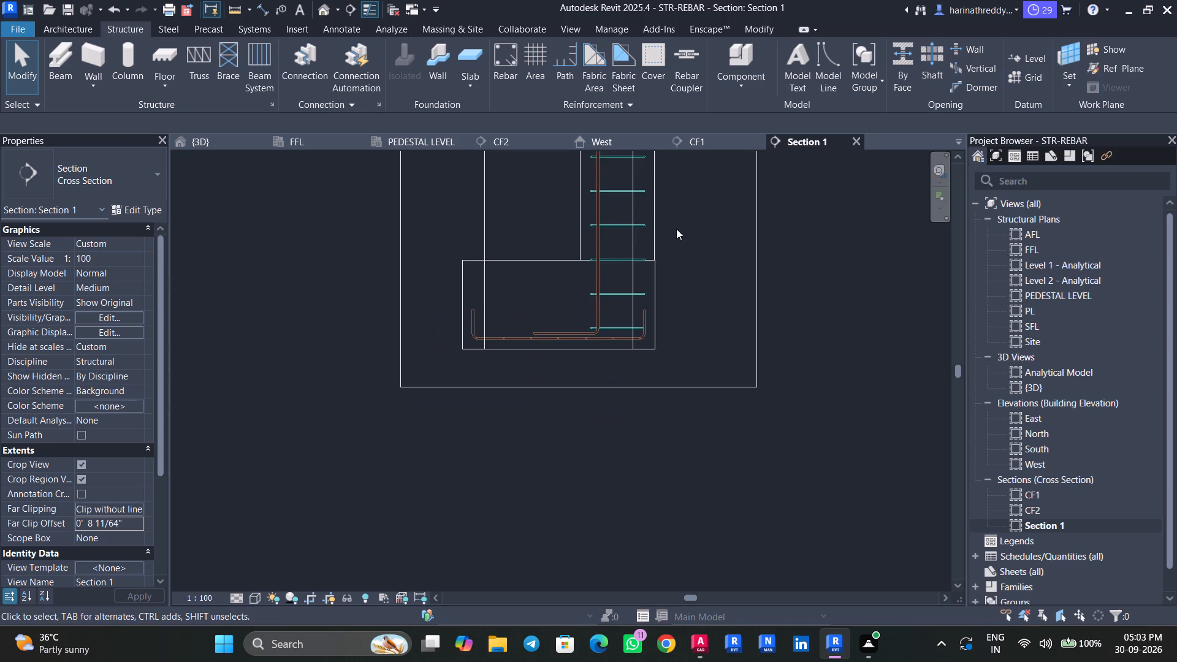
pyautogui.moveTo(676, 246); pyautogui.dragTo(671, 492, button='middle')
pyautogui.moveTo(674, 221); pyautogui.dragTo(668, 346, button='middle')
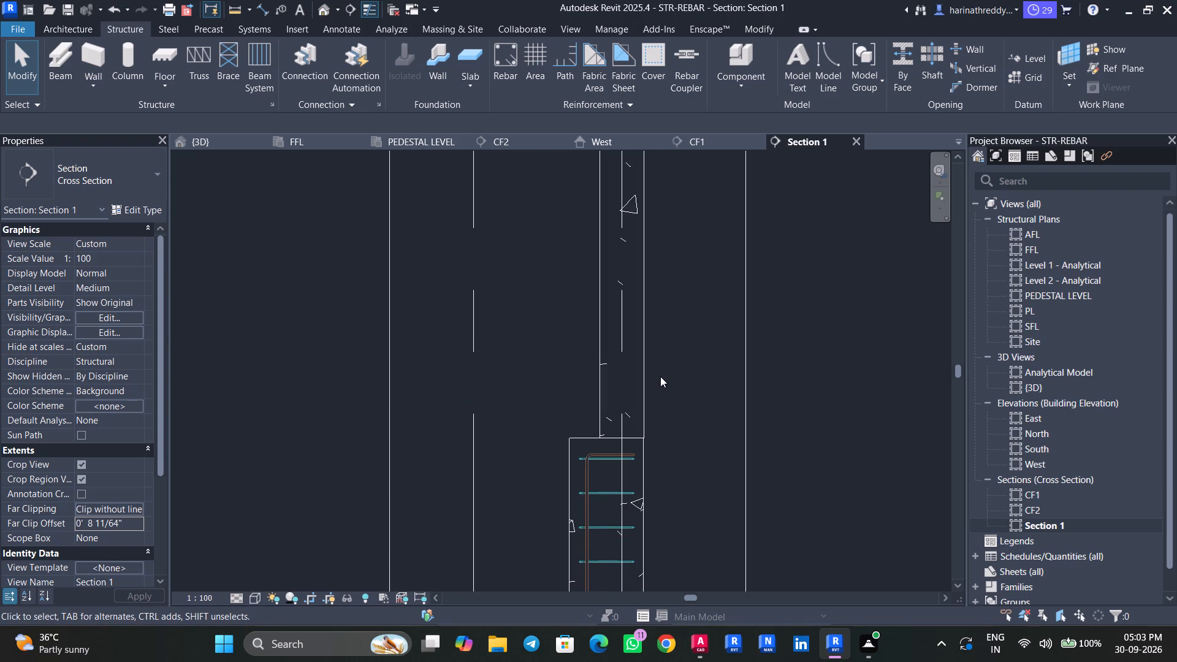
pyautogui.press('1')
pyautogui.click(641, 330)
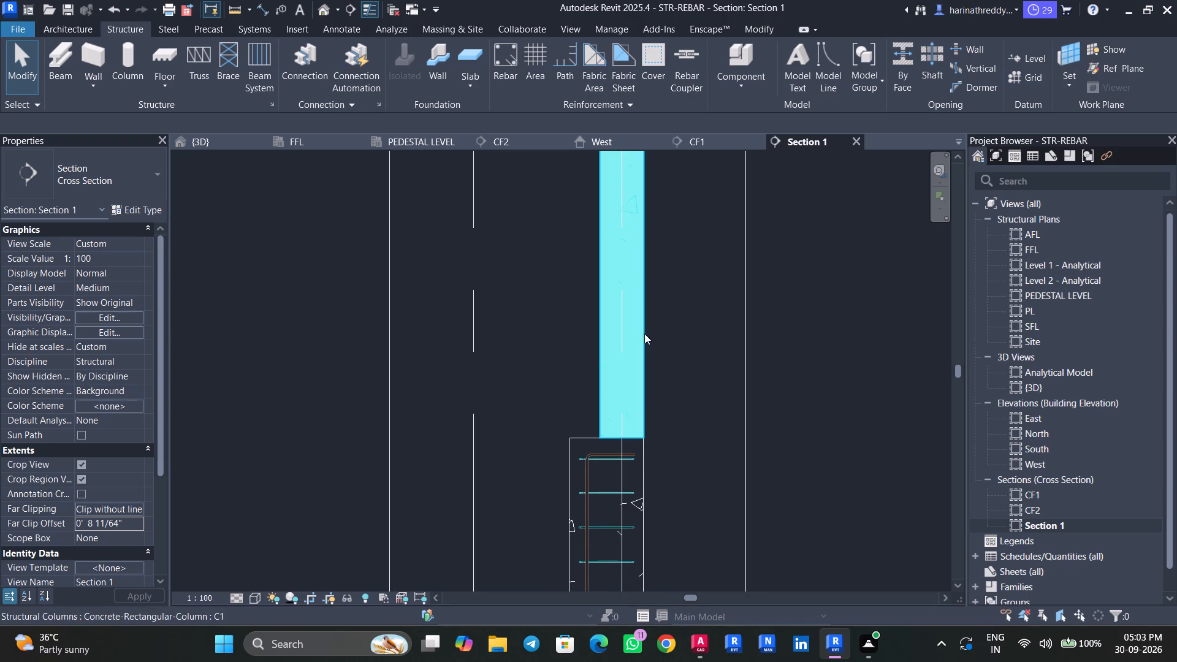
pyautogui.moveTo(661, 299); pyautogui.dragTo(649, 422, button='middle')
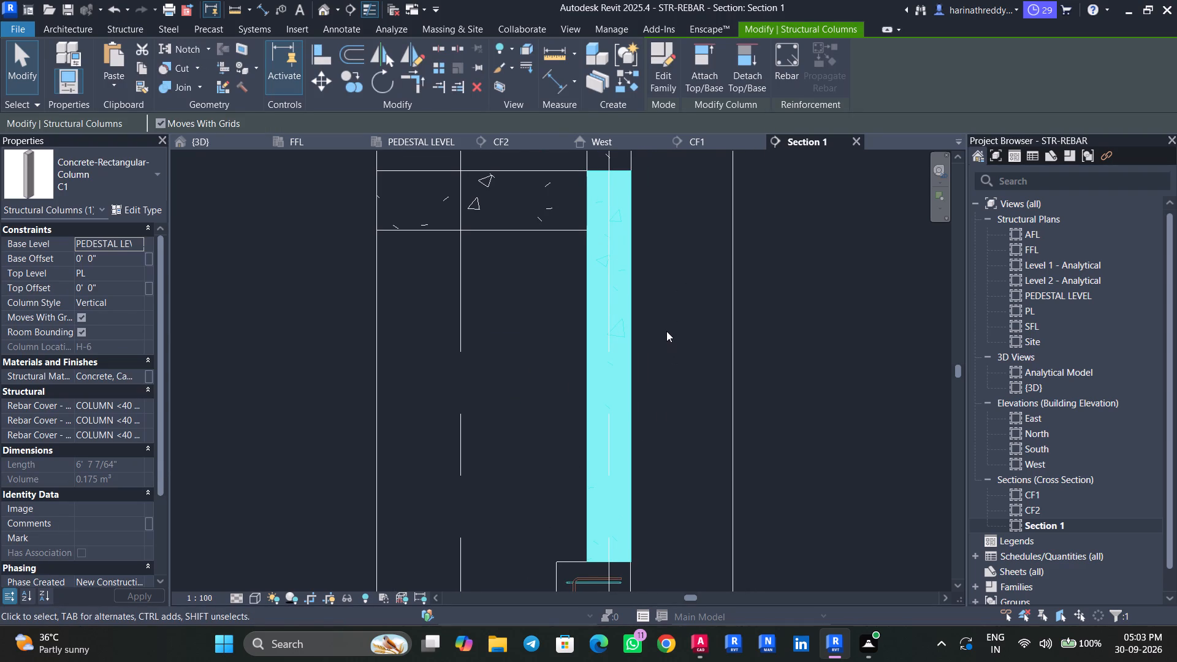
pyautogui.moveTo(669, 337); pyautogui.dragTo(670, 223, button='middle')
pyautogui.scroll(-1, 671, 280)
pyautogui.scroll(1, 671, 280)
pyautogui.scroll(-1, 671, 280)
pyautogui.moveTo(679, 330); pyautogui.dragTo(679, 201, button='middle')
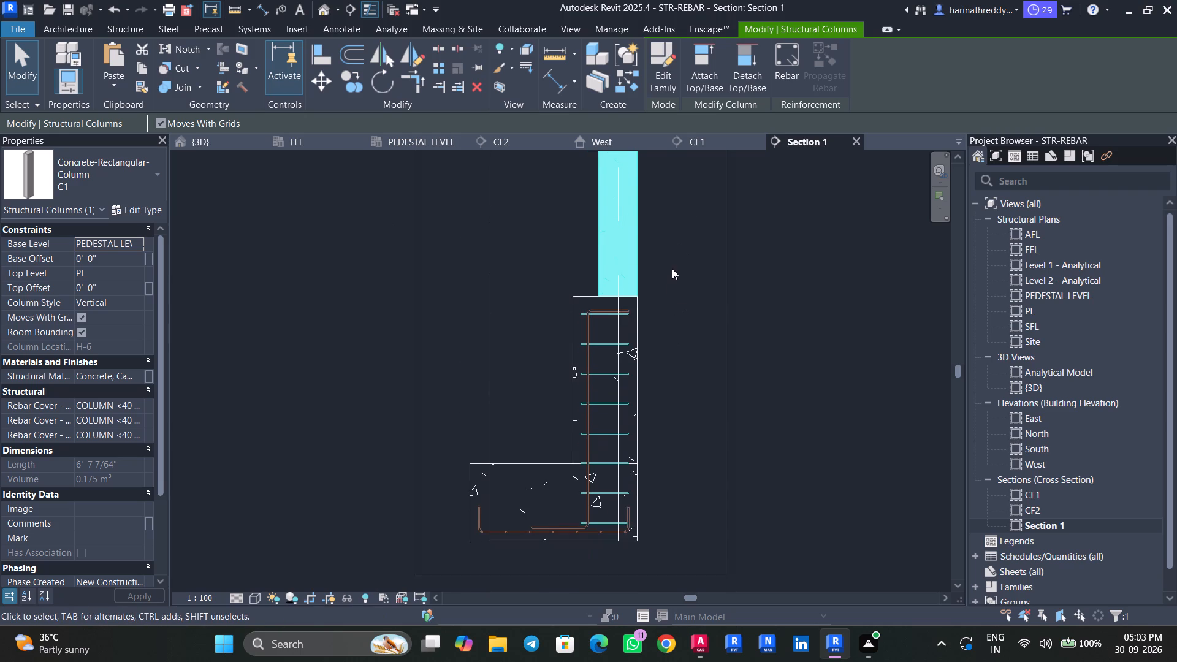
pyautogui.press('Escape')
pyautogui.press('Escape')
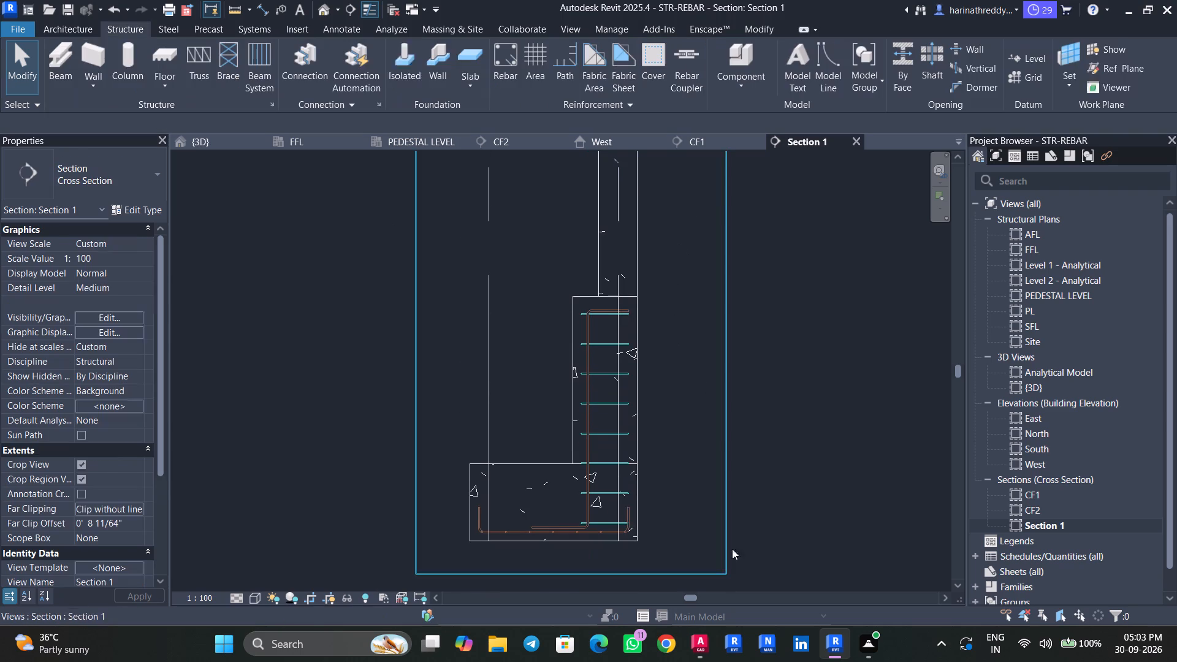
pyautogui.press('Escape')
# Switch to AutoCAD and examine how the column bars and stirrups run through the pedestal in the typical corner footing section.
pyautogui.click(704, 646)
pyautogui.scroll(3, 440, 458)
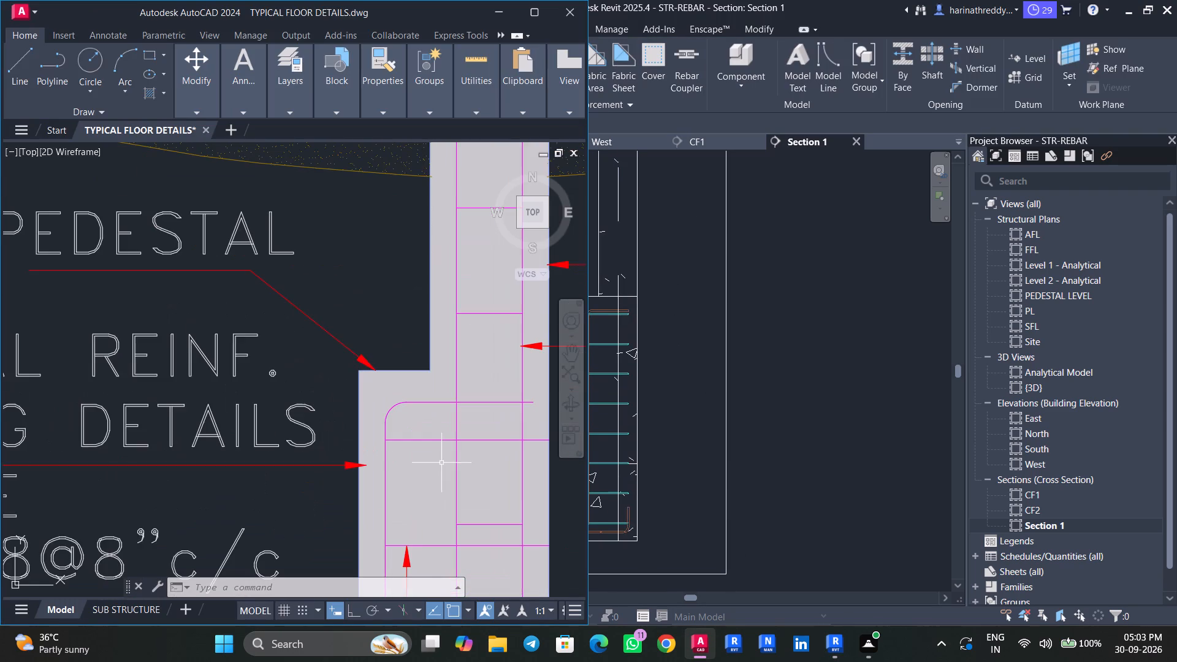
pyautogui.moveTo(442, 465); pyautogui.dragTo(421, 351, button='middle')
pyautogui.scroll(-2, 421, 351)
pyautogui.moveTo(421, 351); pyautogui.dragTo(421, 344, button='middle')
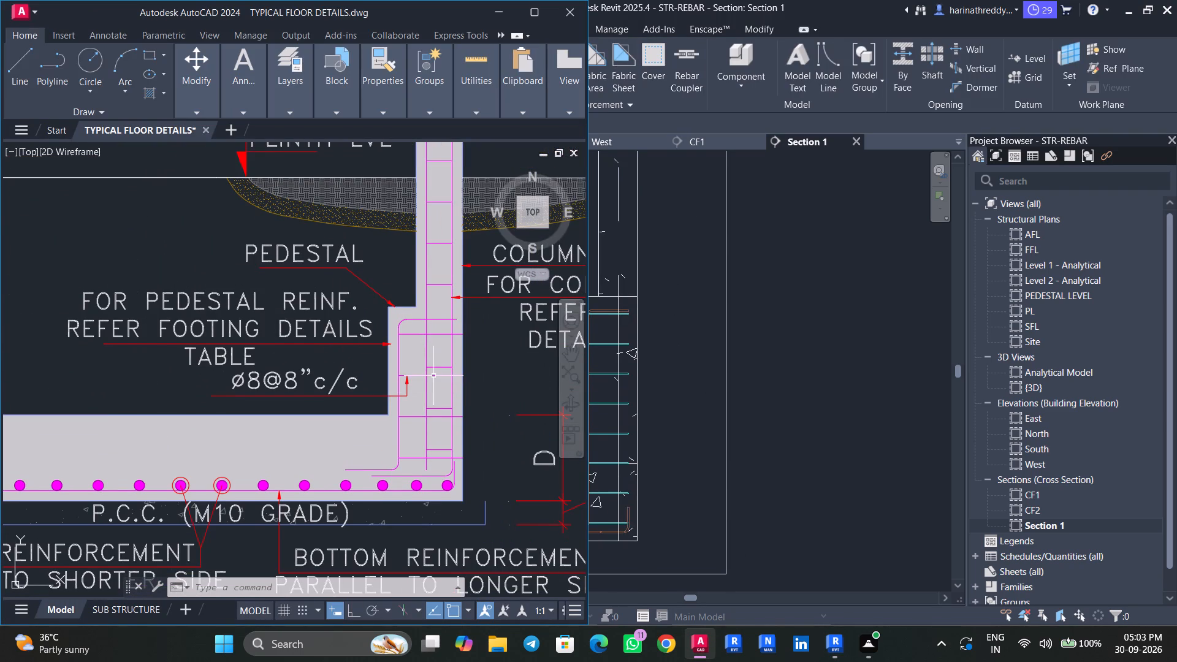
pyautogui.moveTo(433, 376); pyautogui.dragTo(434, 431, button='middle')
pyautogui.moveTo(433, 398); pyautogui.dragTo(435, 414, button='middle')
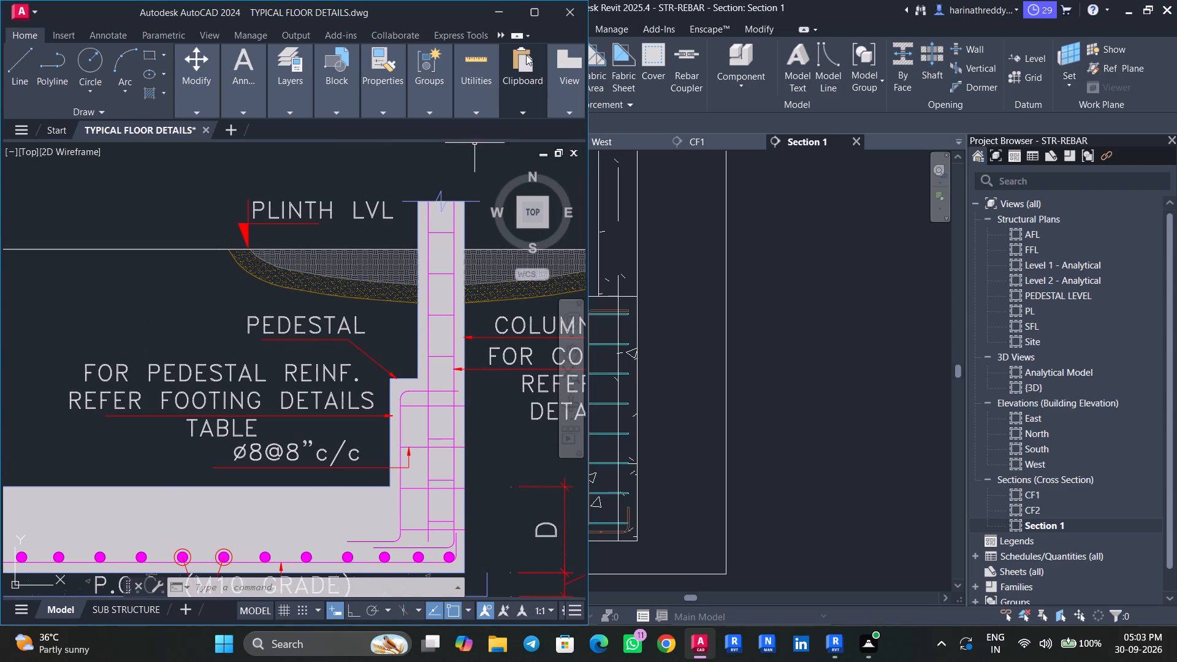
pyautogui.click(493, 18)
# Back in Revit, start rebar placement in column C1 above the pedestal and choose the straight bar shape 00.
pyautogui.moveTo(661, 288); pyautogui.dragTo(721, 479, button='middle')
pyautogui.scroll(1, 722, 468)
pyautogui.click(693, 385)
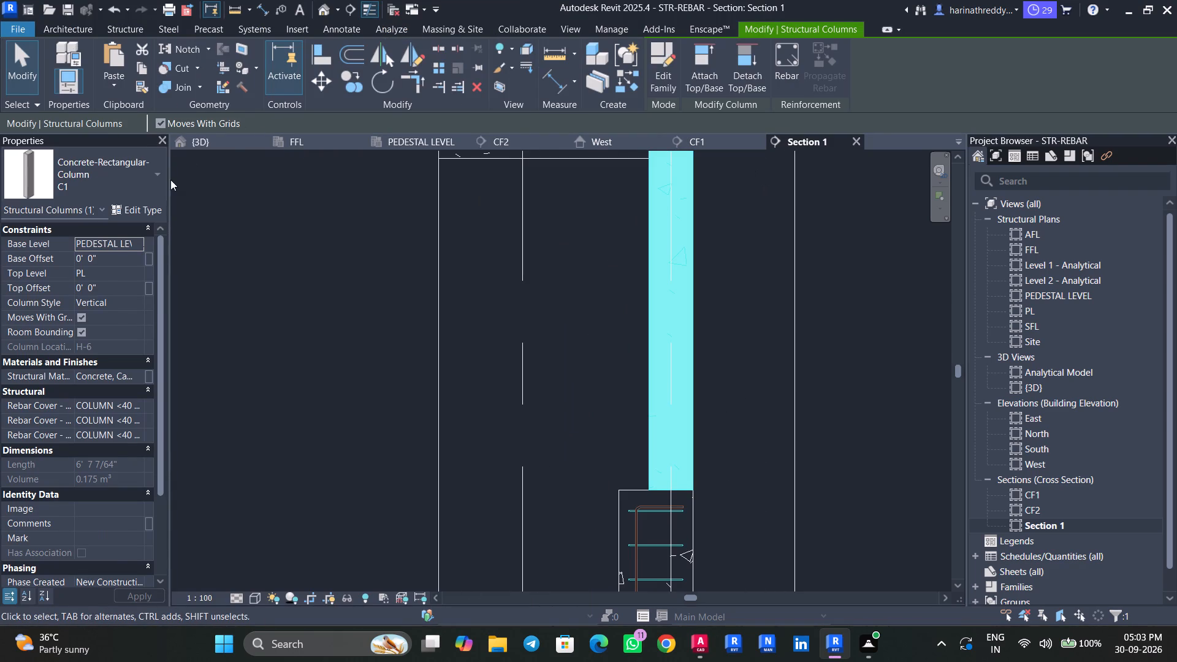
pyautogui.click(779, 83)
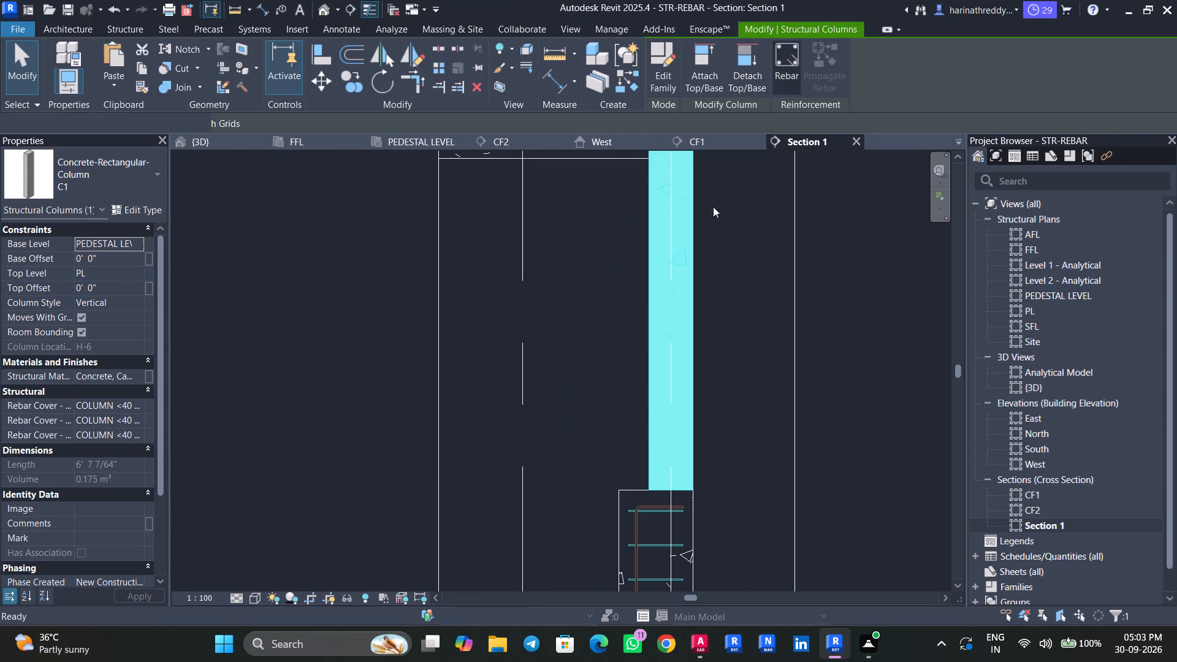
pyautogui.moveTo(558, 258); pyautogui.dragTo(473, 387, button='middle')
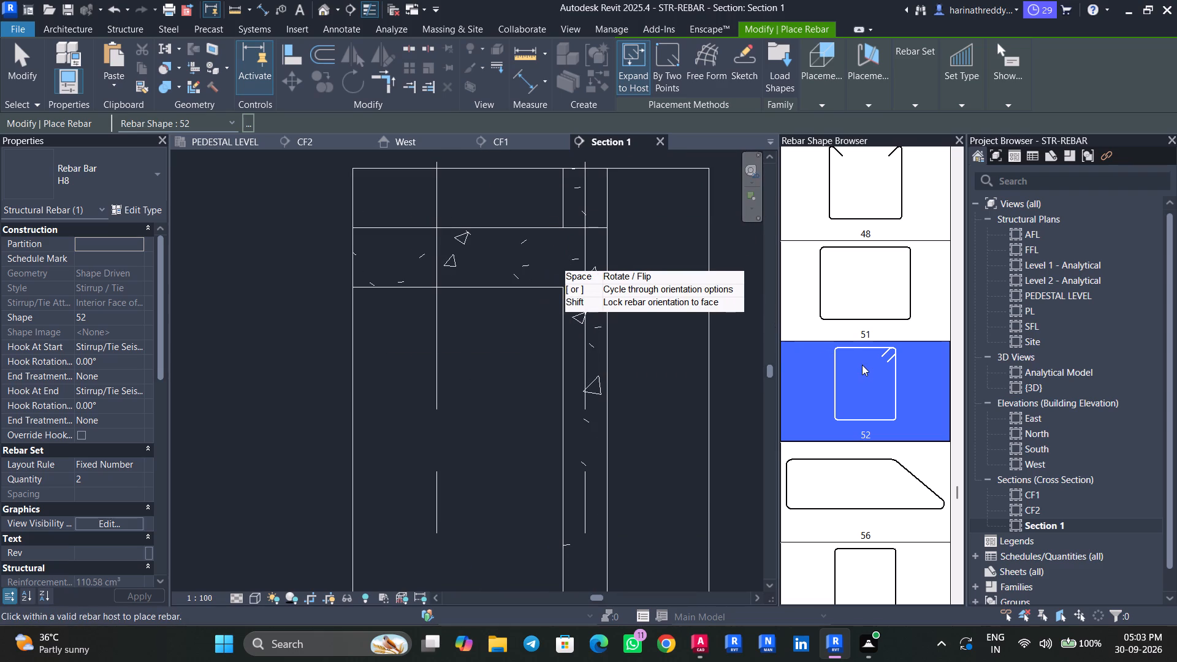
pyautogui.scroll(20, 850, 265)
pyautogui.scroll(6, 850, 265)
pyautogui.scroll(-1, 872, 297)
pyautogui.scroll(6, 872, 297)
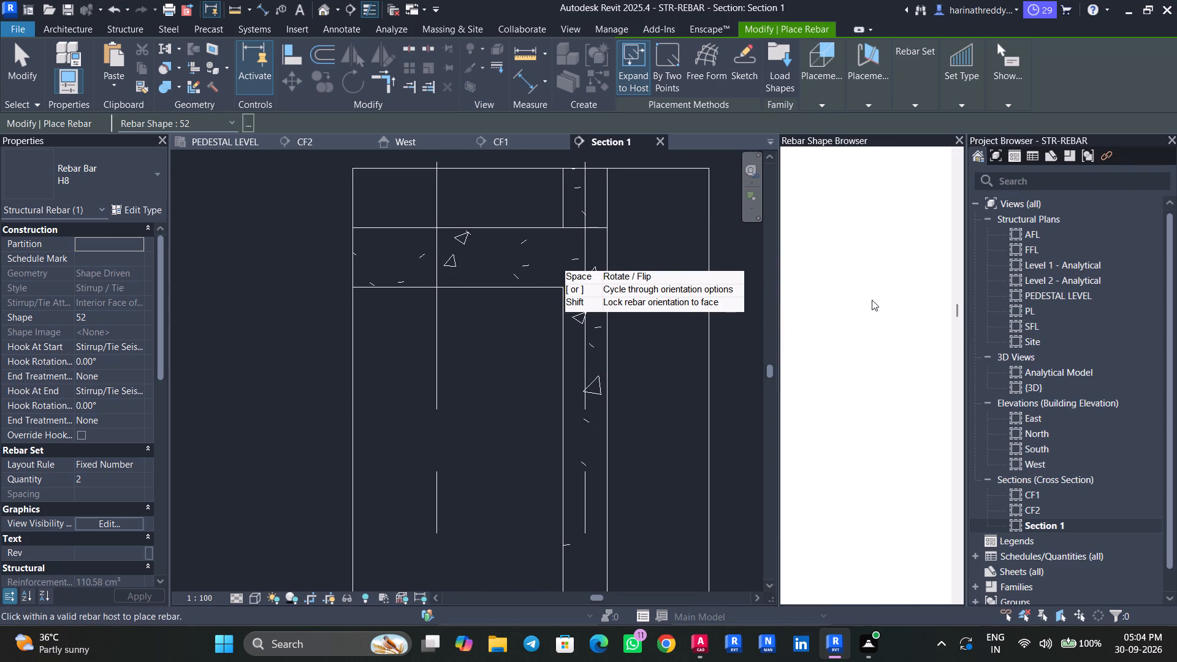
pyautogui.scroll(20, 872, 300)
pyautogui.scroll(6, 872, 300)
pyautogui.click(870, 173)
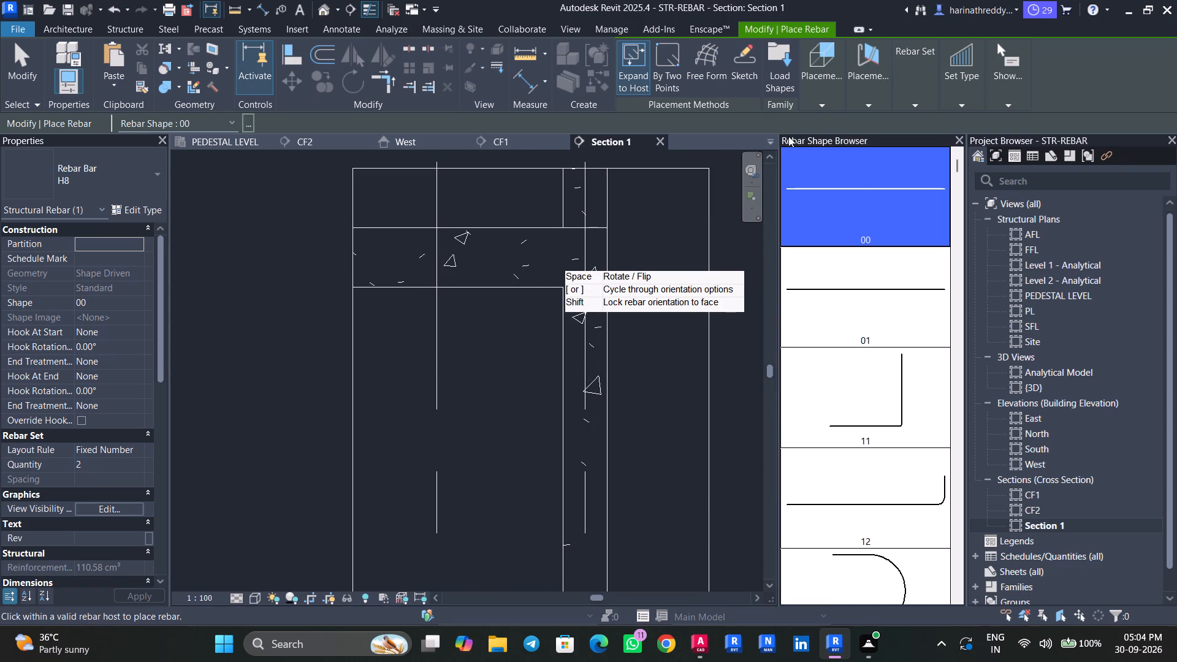
pyautogui.press('Escape')
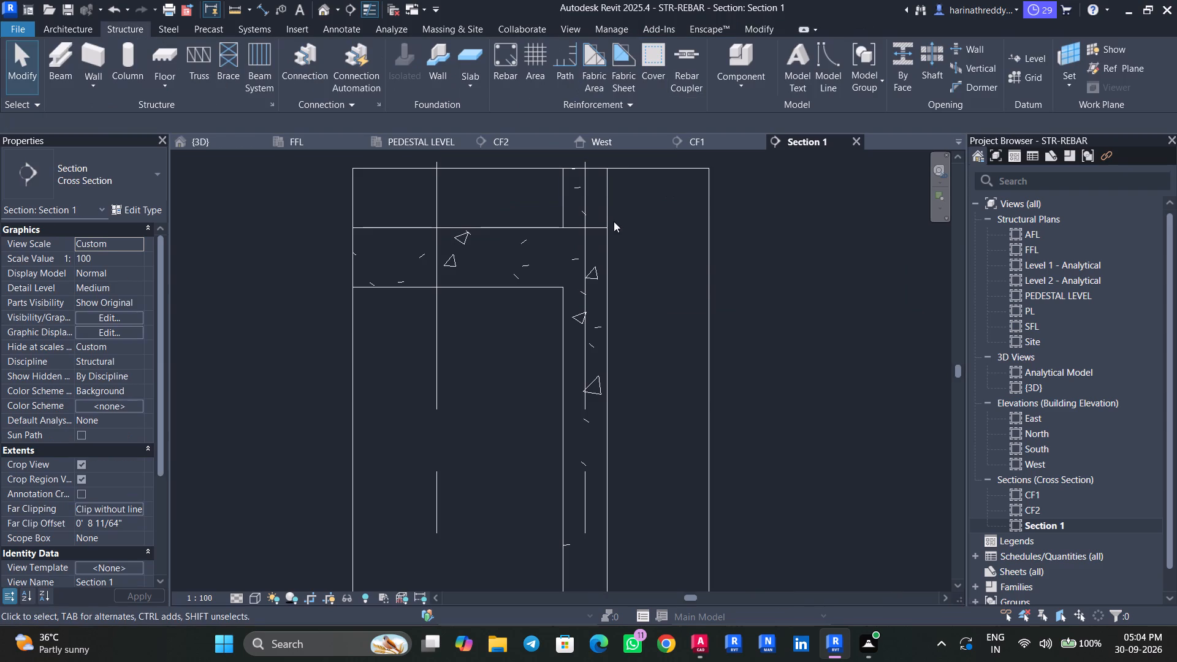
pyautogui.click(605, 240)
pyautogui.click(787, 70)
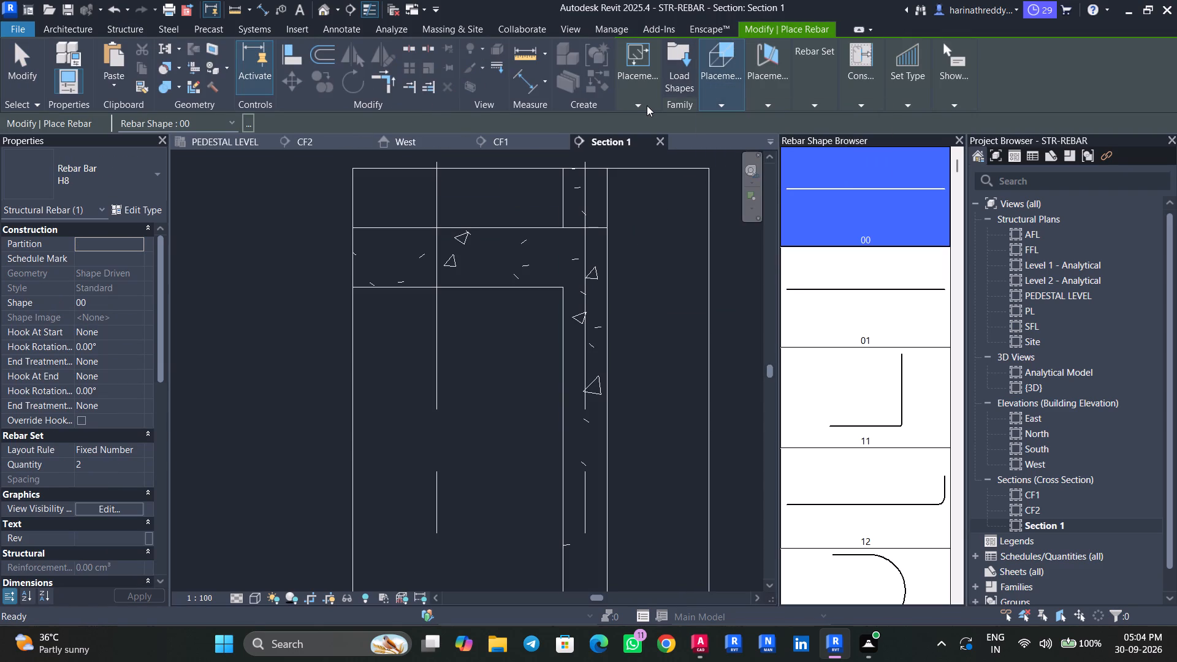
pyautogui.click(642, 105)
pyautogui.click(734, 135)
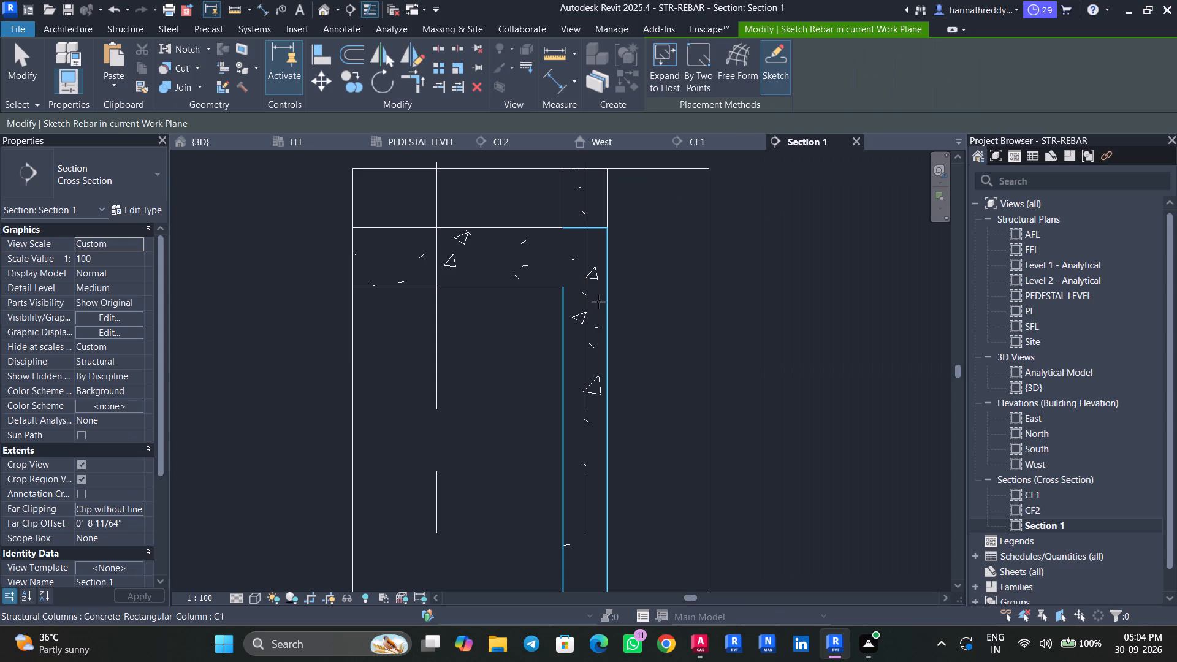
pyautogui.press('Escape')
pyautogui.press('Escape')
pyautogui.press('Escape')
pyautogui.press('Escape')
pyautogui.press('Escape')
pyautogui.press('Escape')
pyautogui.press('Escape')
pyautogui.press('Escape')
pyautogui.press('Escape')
# In the PEDESTAL LEVEL plan, place a set of four H8 straight bars, shape 00, along the west long face of column C1.
pyautogui.click(422, 146)
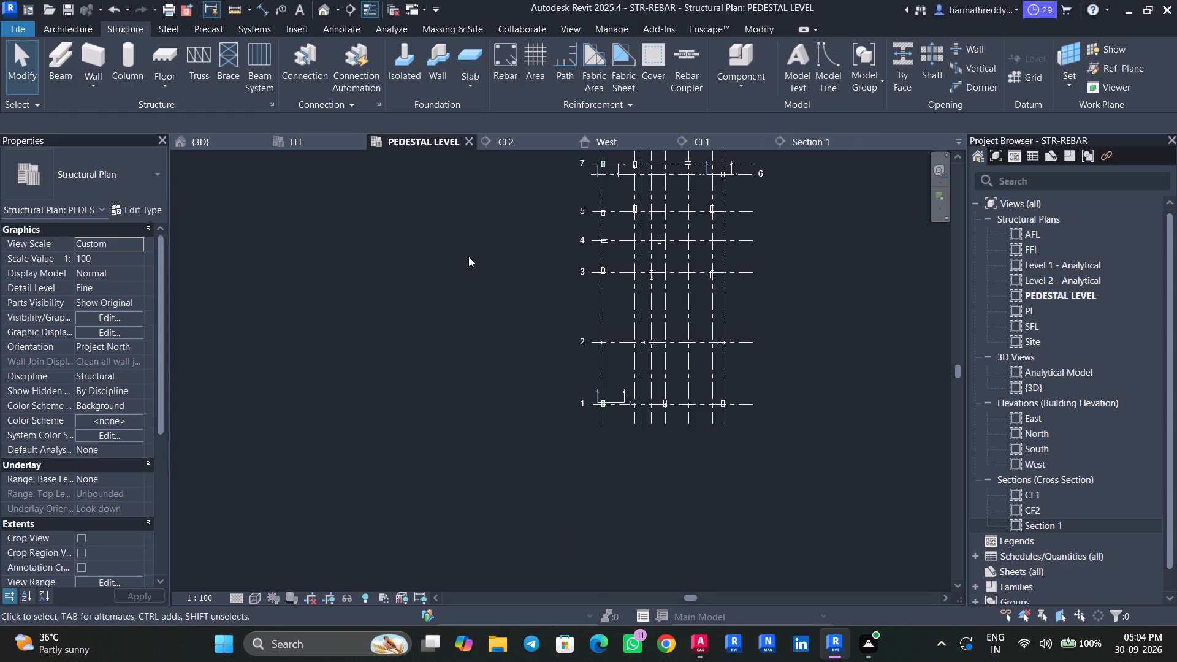
pyautogui.moveTo(658, 247); pyautogui.dragTo(639, 330, button='middle')
pyautogui.scroll(5, 818, 240)
pyautogui.scroll(12, 545, 254)
pyautogui.press('Escape')
pyautogui.click(619, 332)
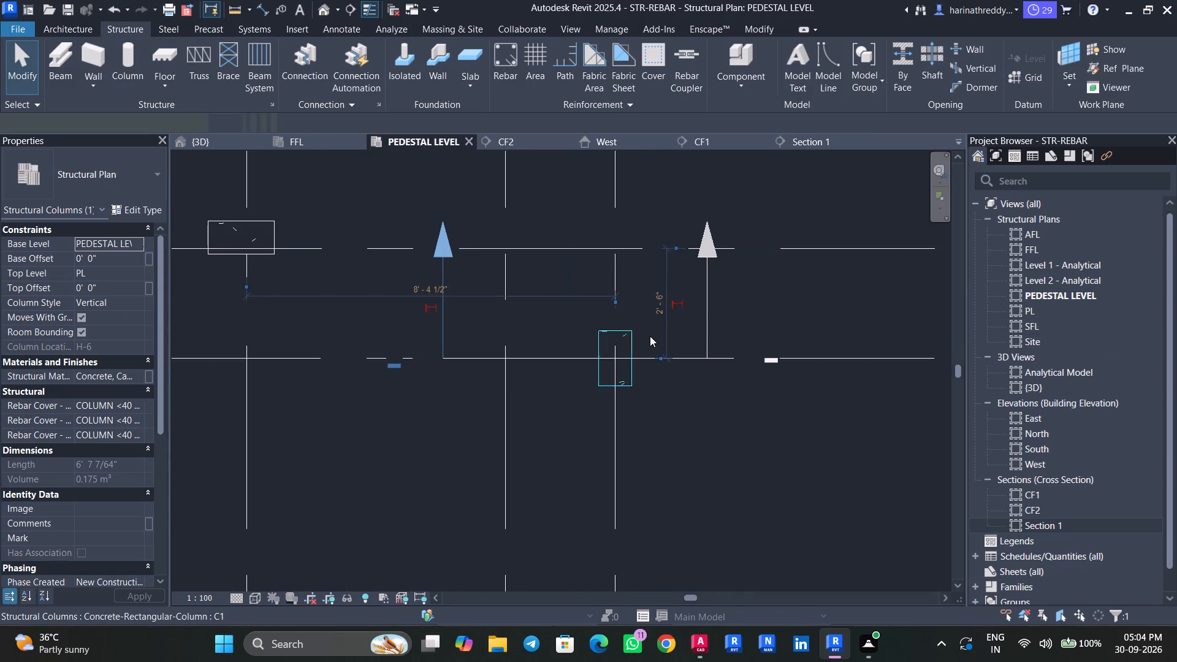
pyautogui.scroll(6, 650, 336)
pyautogui.moveTo(649, 330); pyautogui.dragTo(709, 277, button='middle')
pyautogui.scroll(-3, 709, 277)
pyautogui.scroll(3, 672, 261)
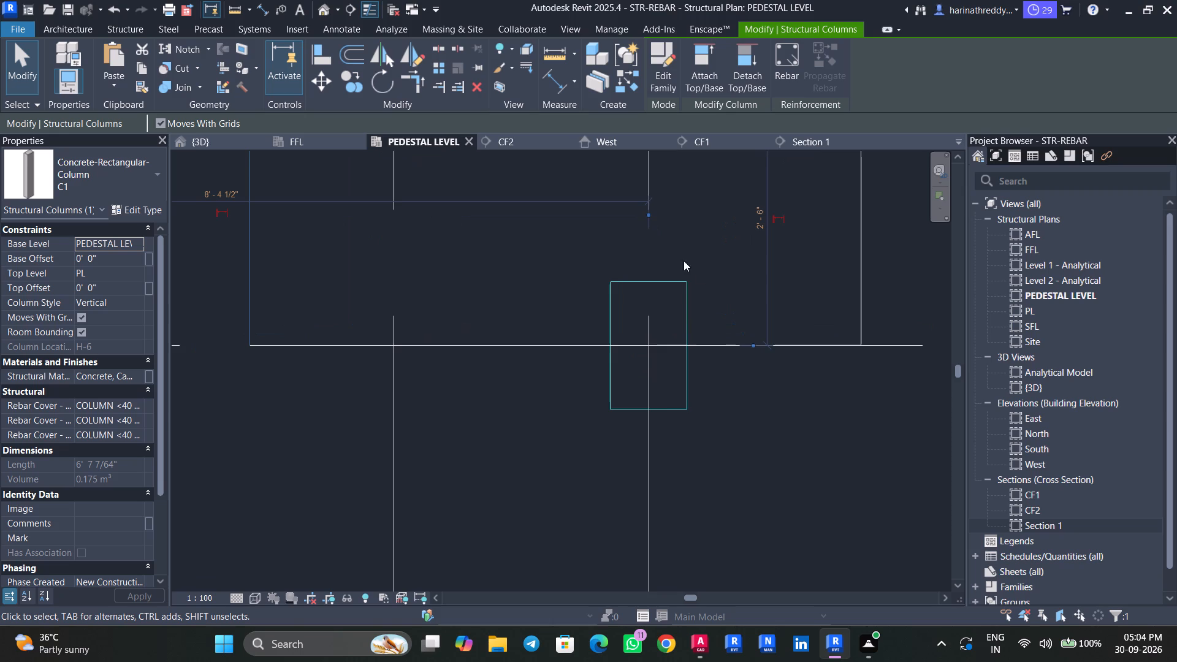
pyautogui.click(787, 74)
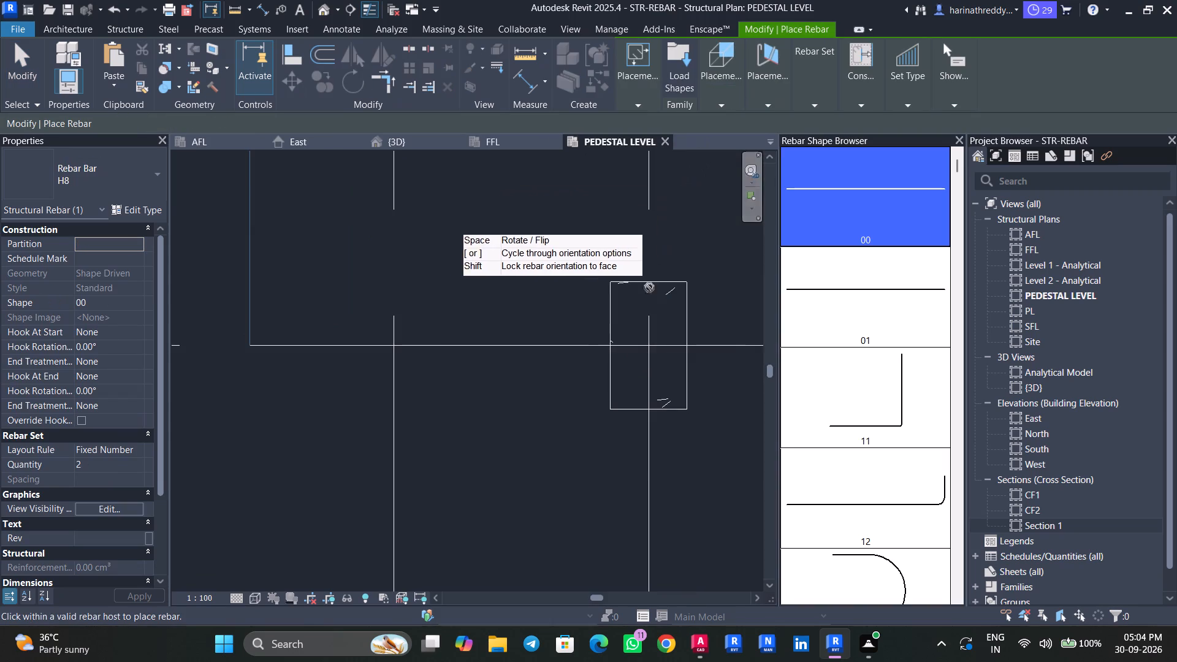
pyautogui.scroll(6, 643, 308)
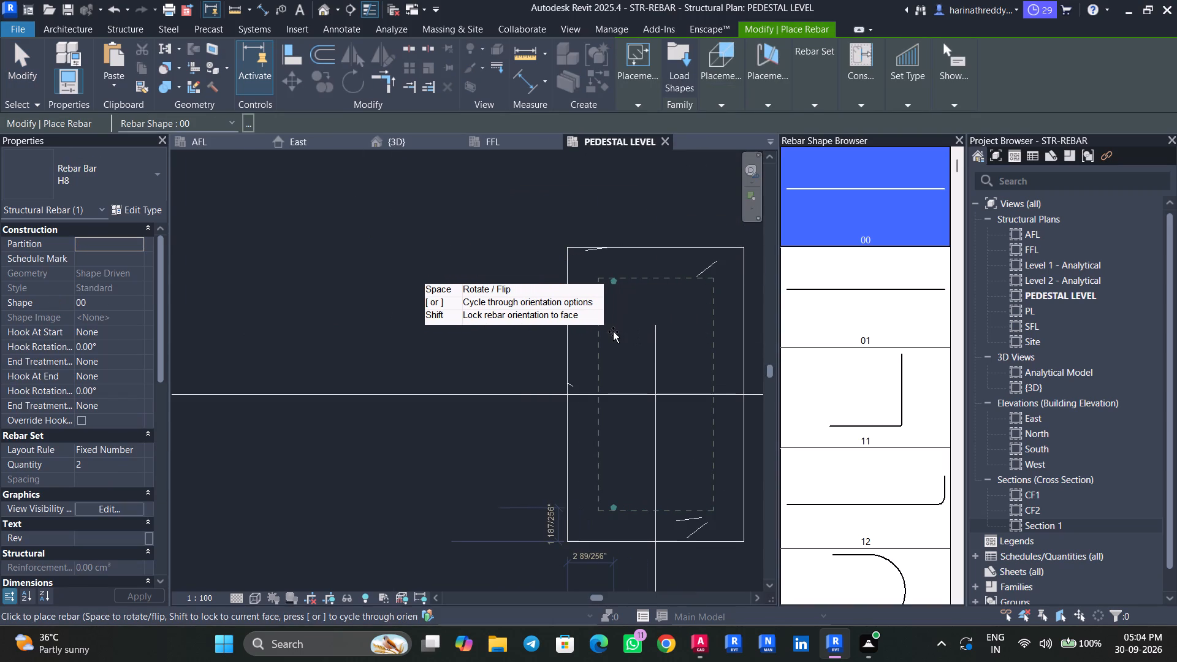
pyautogui.click(100, 463)
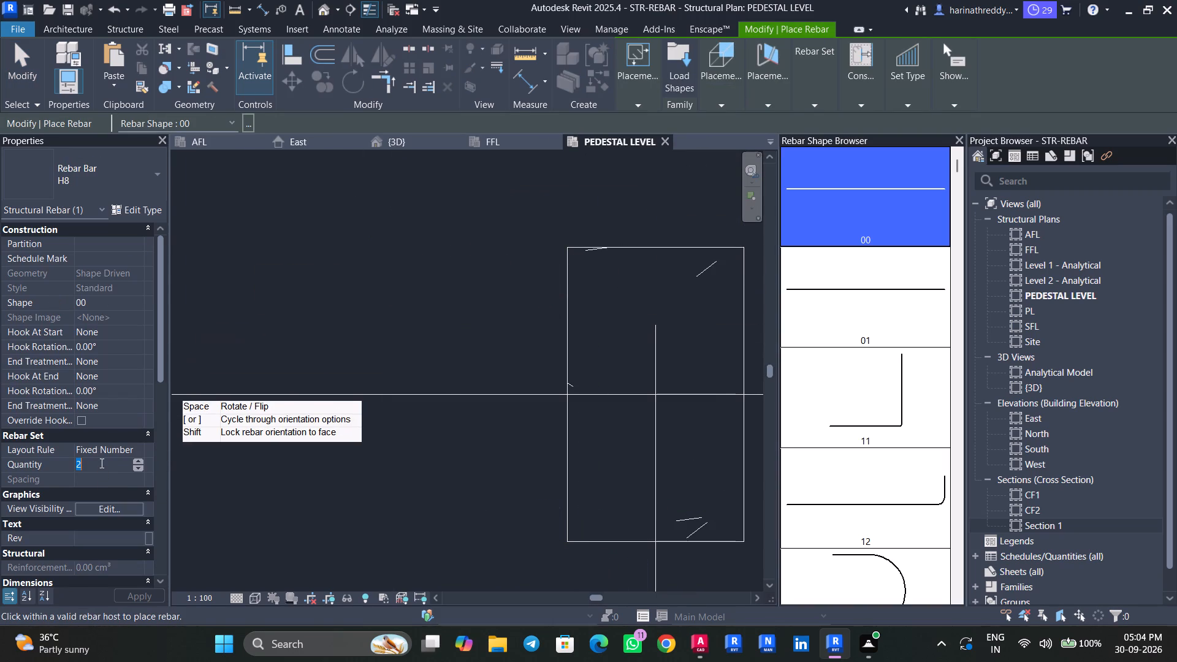
pyautogui.press('4')
pyautogui.scroll(3, 613, 338)
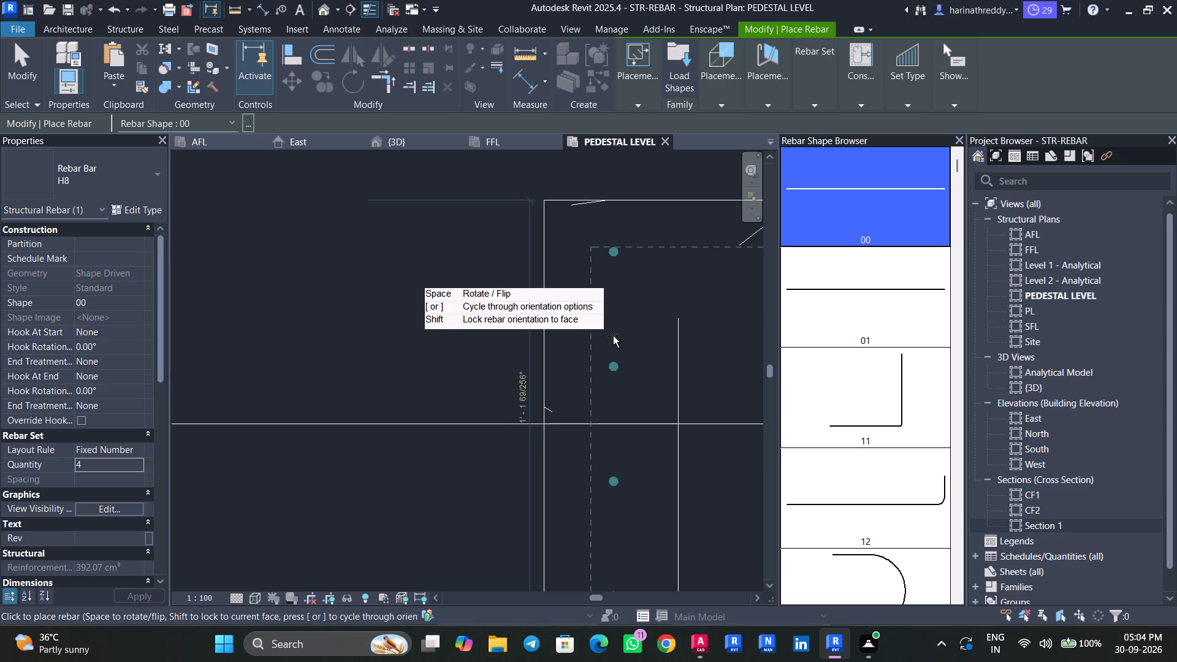
pyautogui.click(613, 336)
# Place a matching set of four H8 straight bars along the east long face of column C1.
pyautogui.moveTo(670, 347); pyautogui.dragTo(516, 322, button='middle')
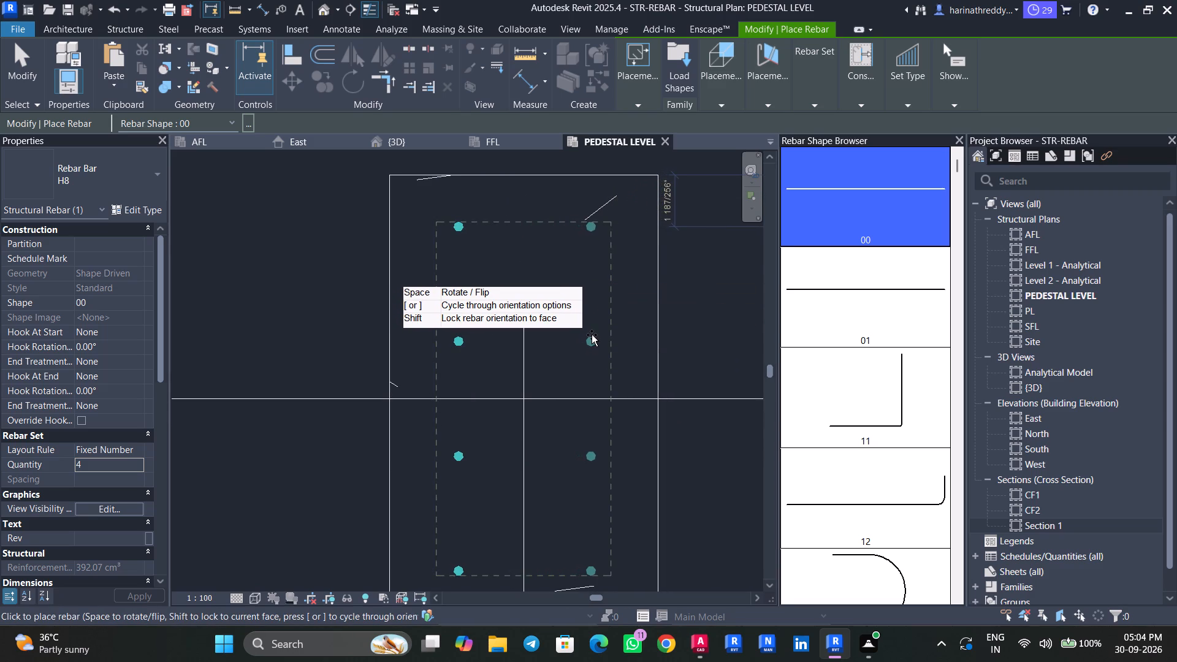
pyautogui.click(593, 335)
pyautogui.press('Escape')
pyautogui.press('Escape')
pyautogui.press('Escape')
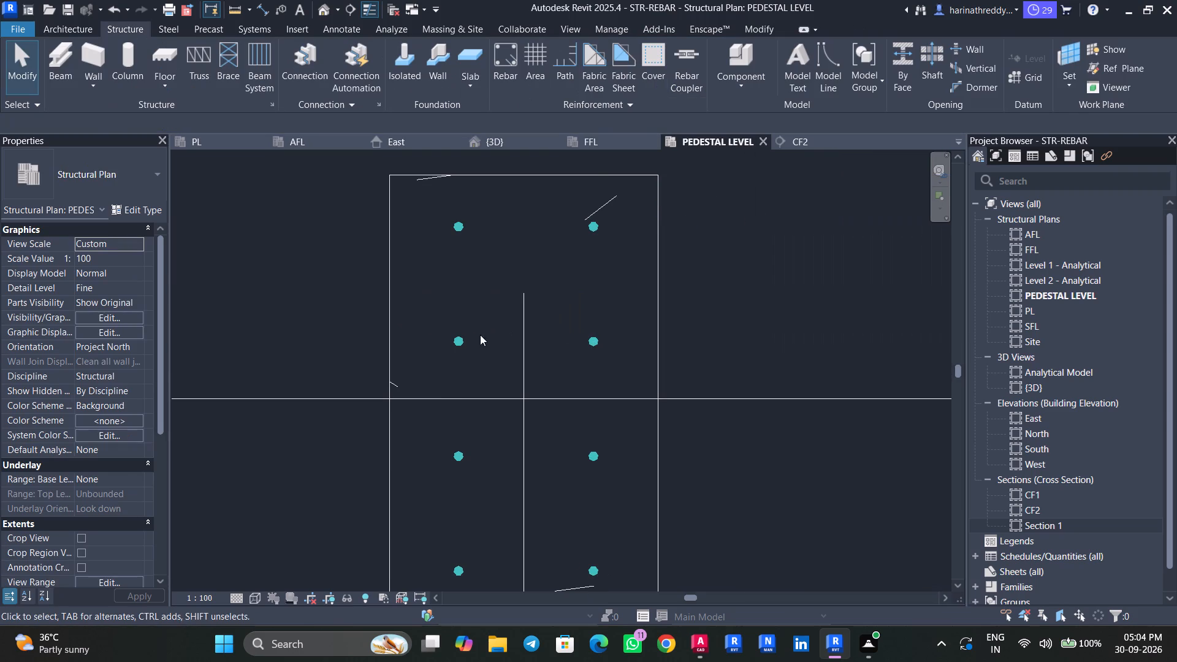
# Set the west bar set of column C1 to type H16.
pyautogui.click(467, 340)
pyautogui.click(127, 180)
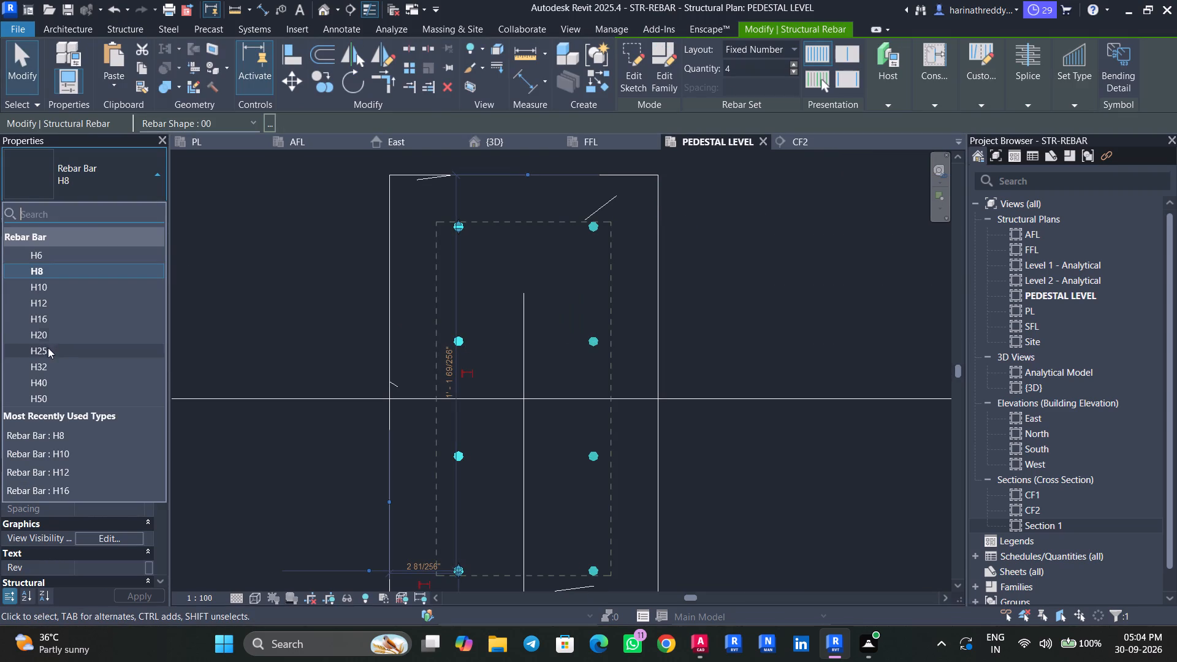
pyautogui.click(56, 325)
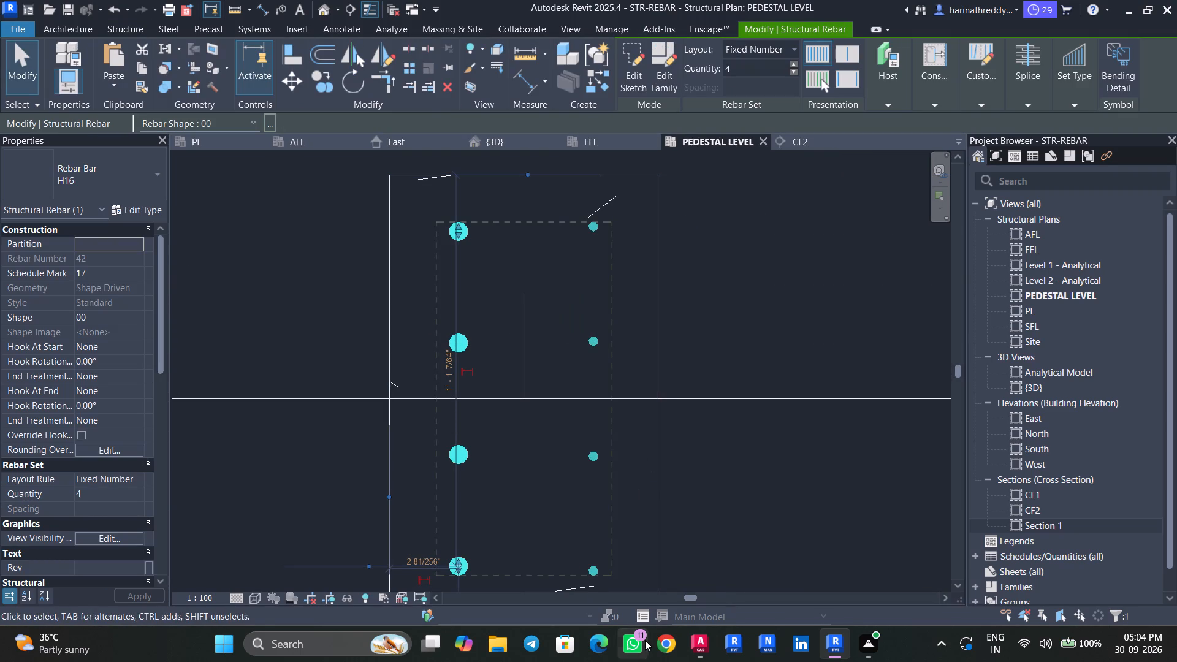
# Switch to AutoCAD and examine the column cross-section details for the bar diameters and stirrup arrangement.
pyautogui.click(687, 647)
pyautogui.scroll(-3, 291, 433)
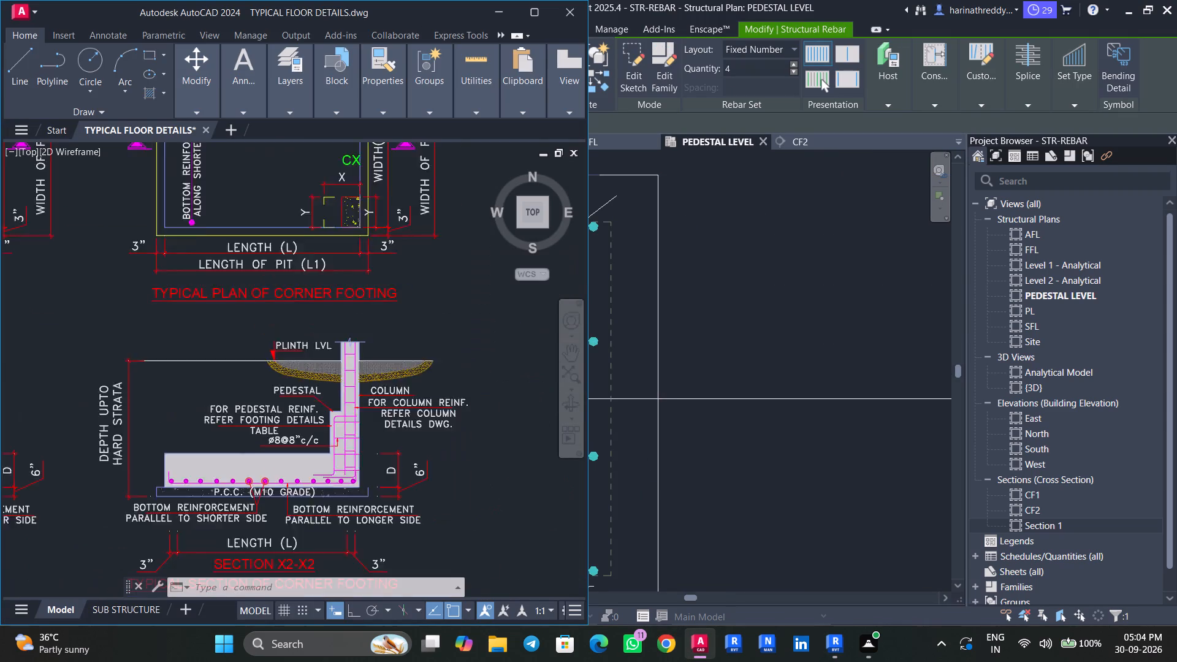
pyautogui.scroll(-5, 376, 462)
pyautogui.moveTo(446, 467); pyautogui.dragTo(291, 492, button='middle')
pyautogui.scroll(-1, 291, 492)
pyautogui.scroll(5, 448, 385)
pyautogui.scroll(1, 279, 454)
pyautogui.moveTo(282, 455); pyautogui.dragTo(459, 336, button='middle')
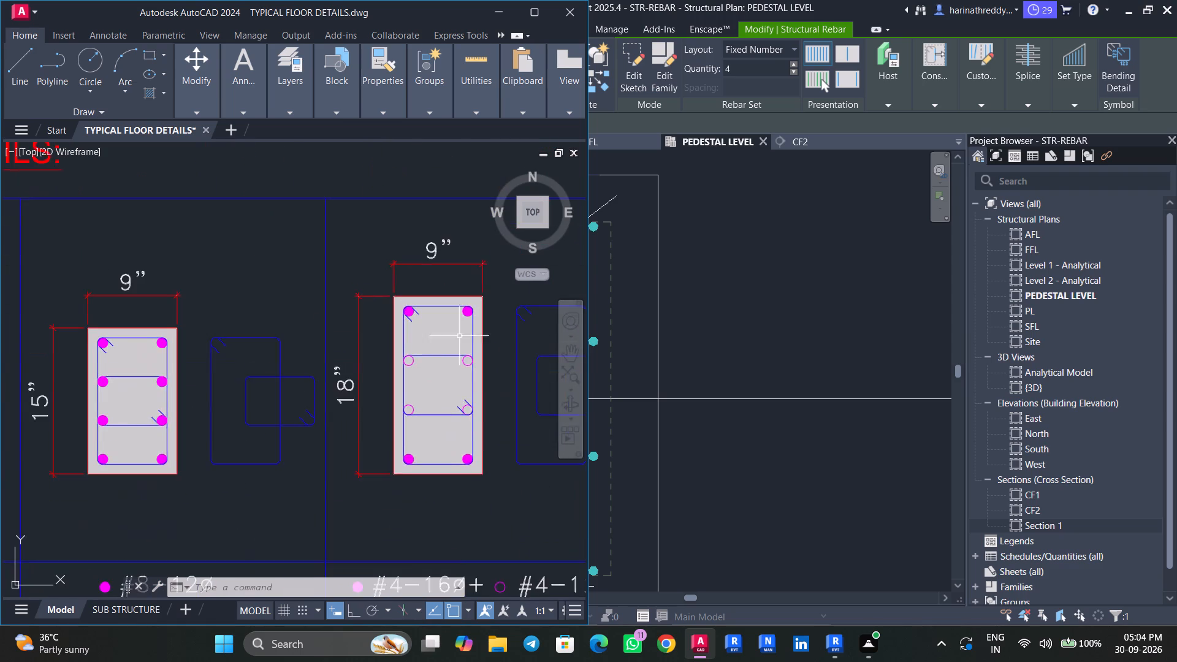
pyautogui.moveTo(278, 445); pyautogui.dragTo(433, 349, button='middle')
pyautogui.click(503, 13)
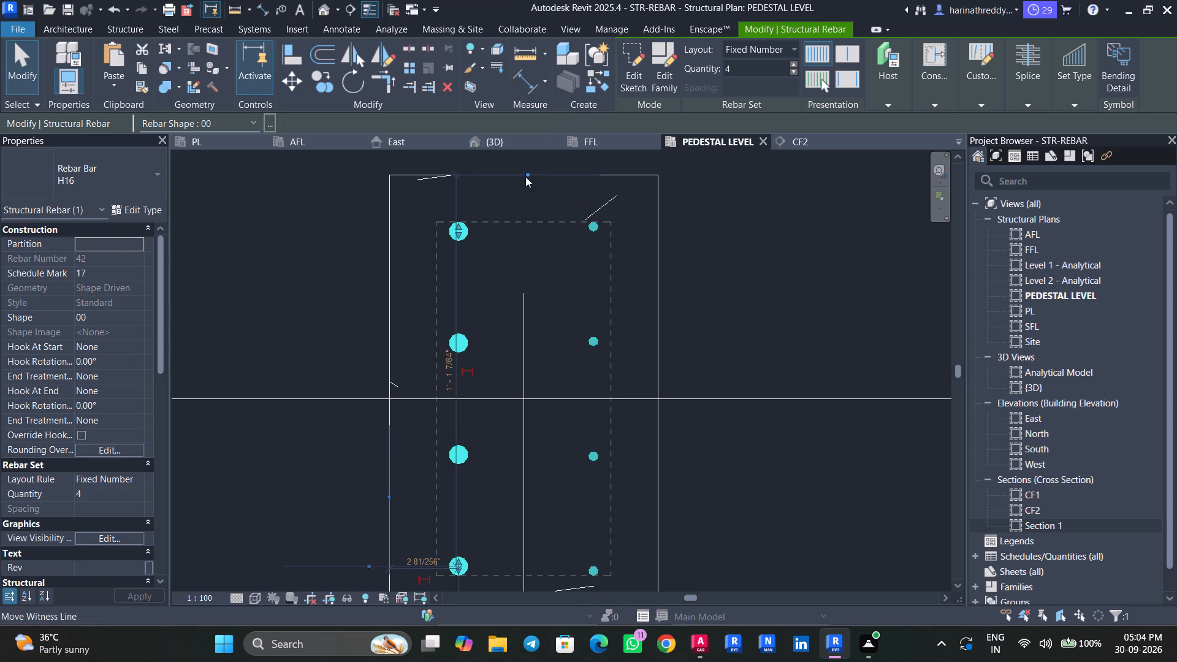
# Back in Revit, set both the west and east vertical bar sets of column C1 to type H12.
pyautogui.click(121, 181)
pyautogui.click(50, 305)
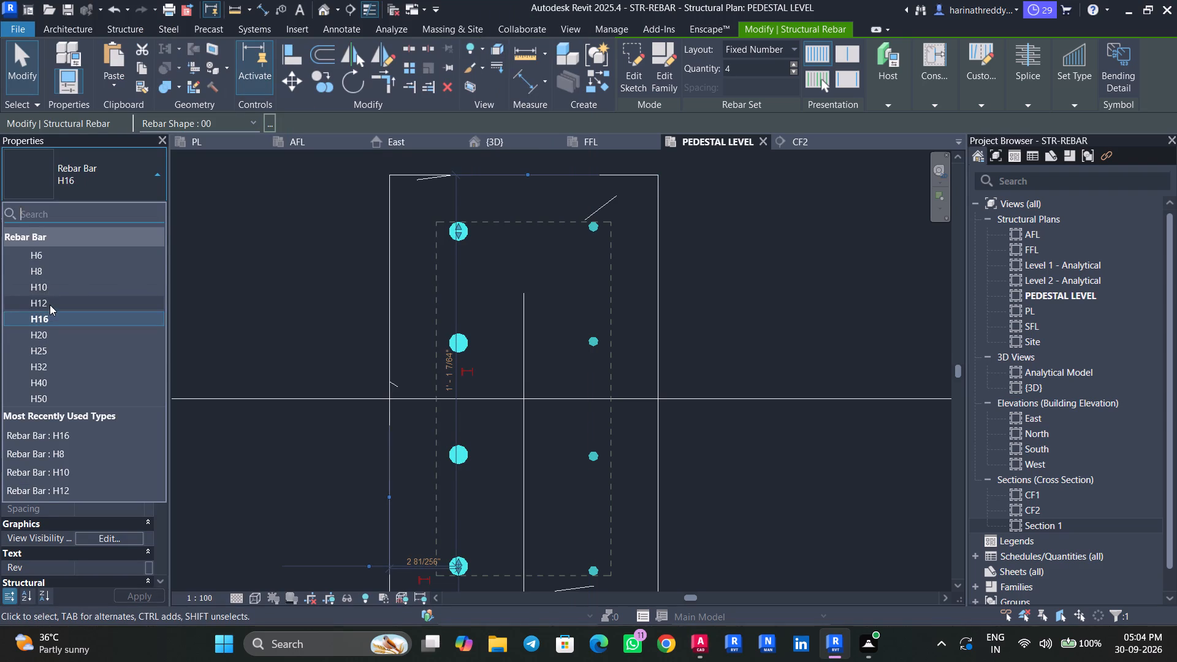
pyautogui.press('Escape')
pyautogui.click(588, 234)
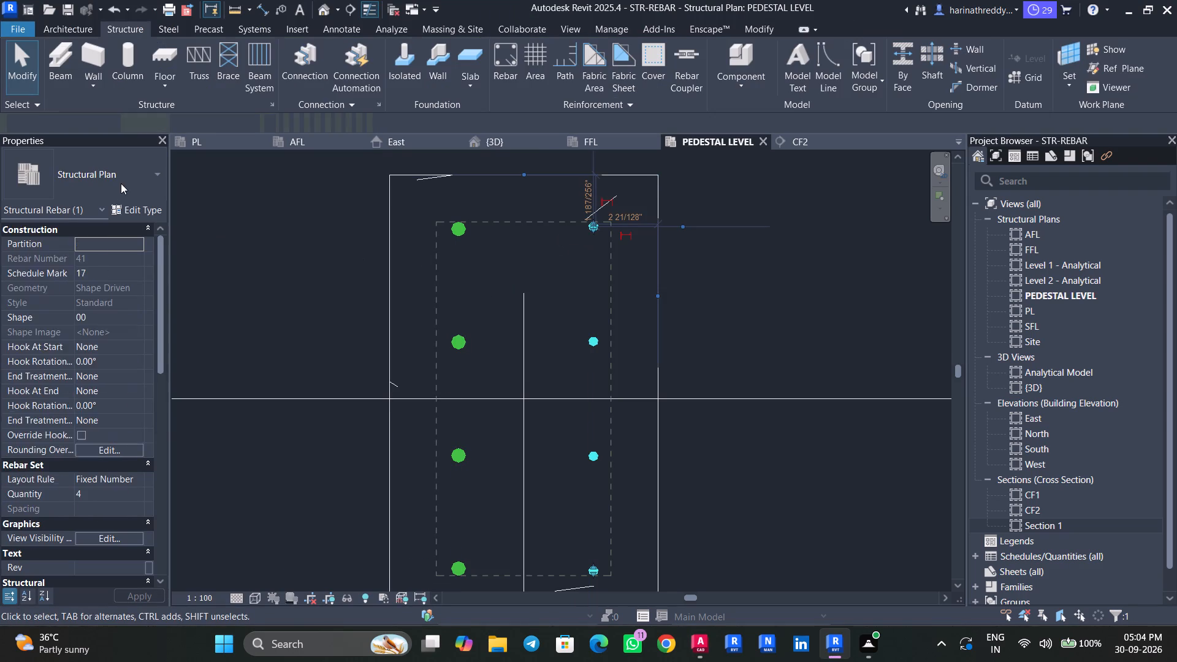
pyautogui.click(121, 183)
pyautogui.click(72, 302)
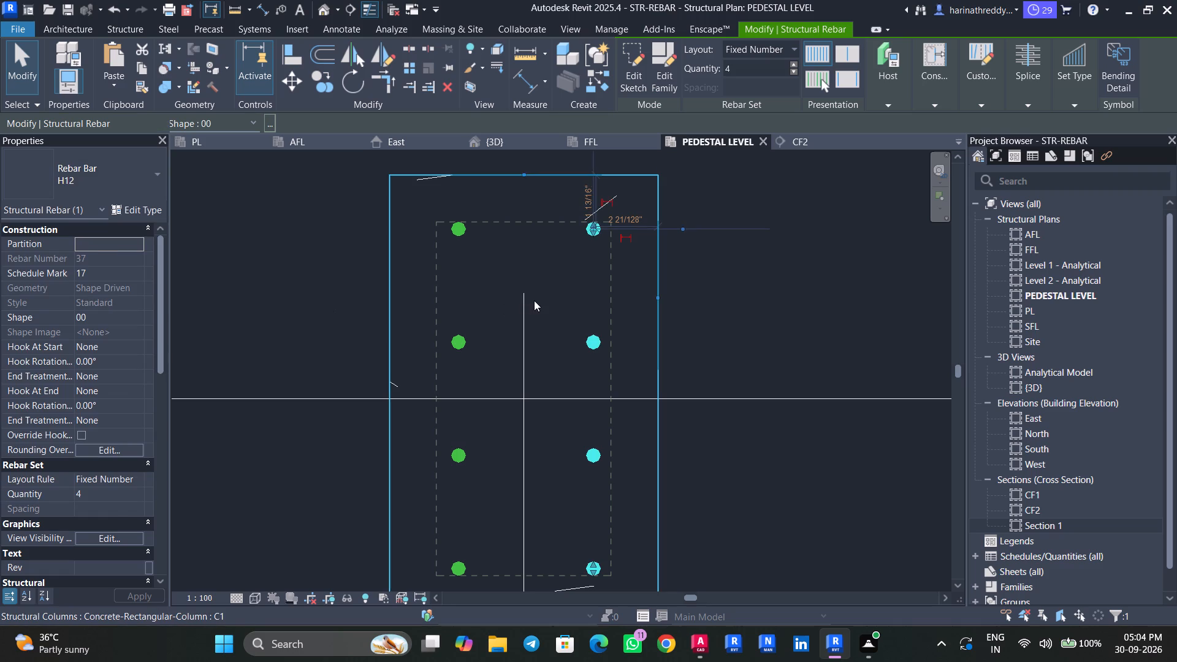
pyautogui.press('Escape')
pyautogui.press('Escape')
pyautogui.click(595, 339)
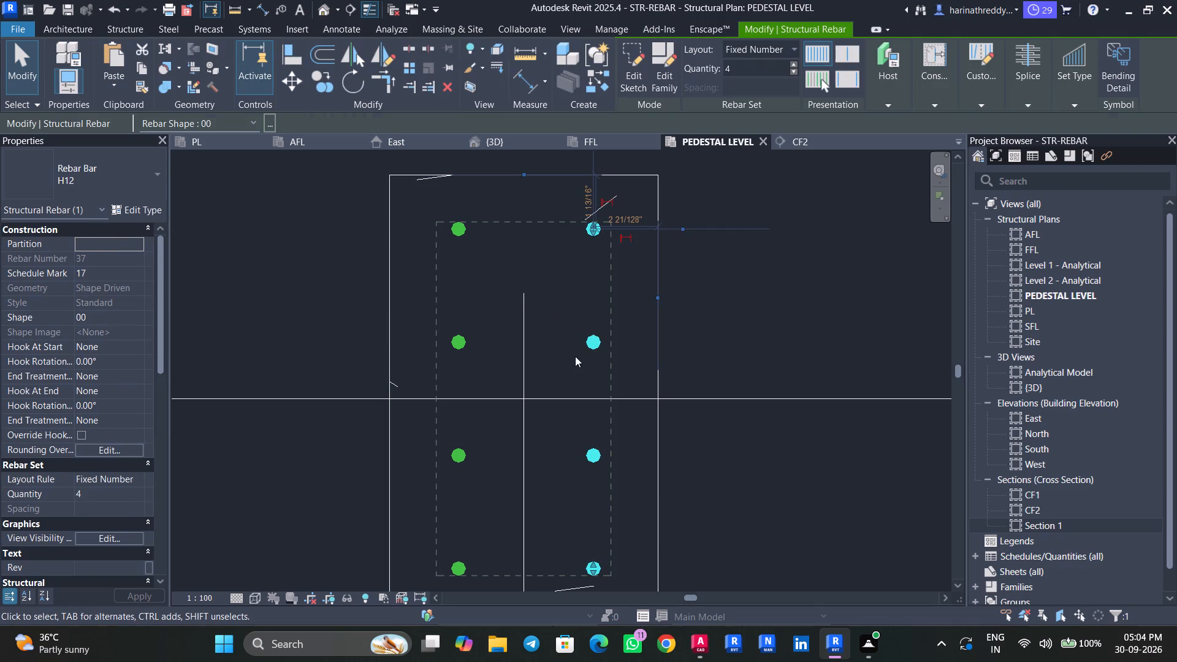
pyautogui.press('Escape')
pyautogui.press('Escape')
# Place two overlapping H8 stirrups of shape 52 in column C1's cross-section, with their hooks at diagonally opposite corners.
pyautogui.click(660, 272)
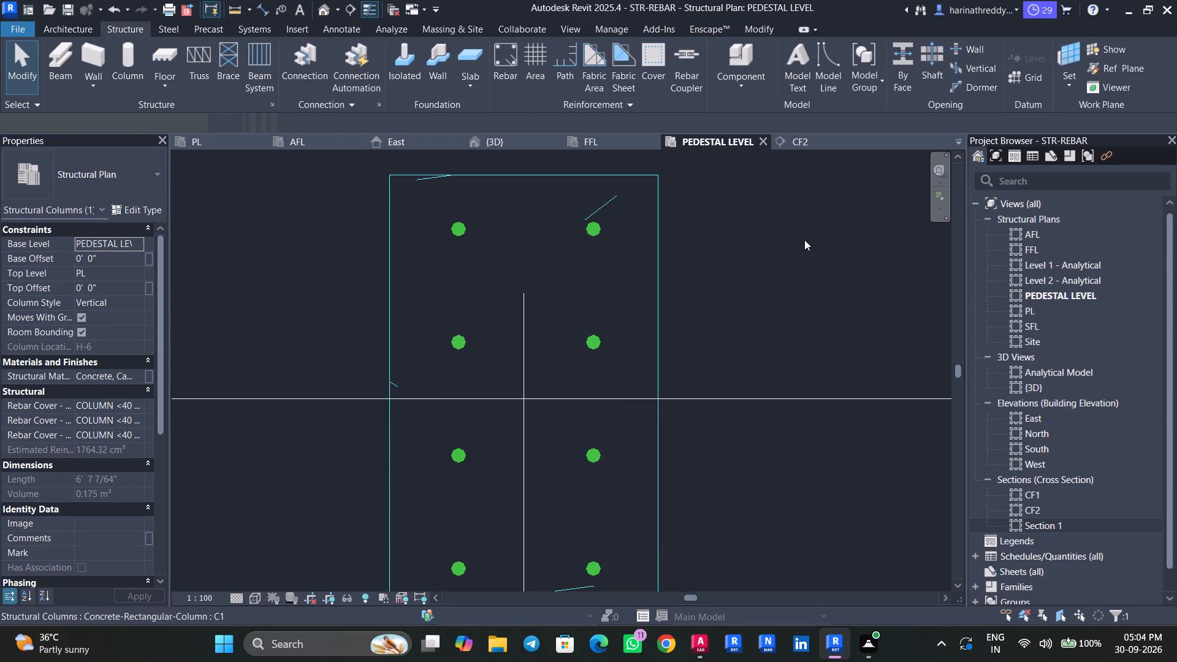
pyautogui.click(799, 75)
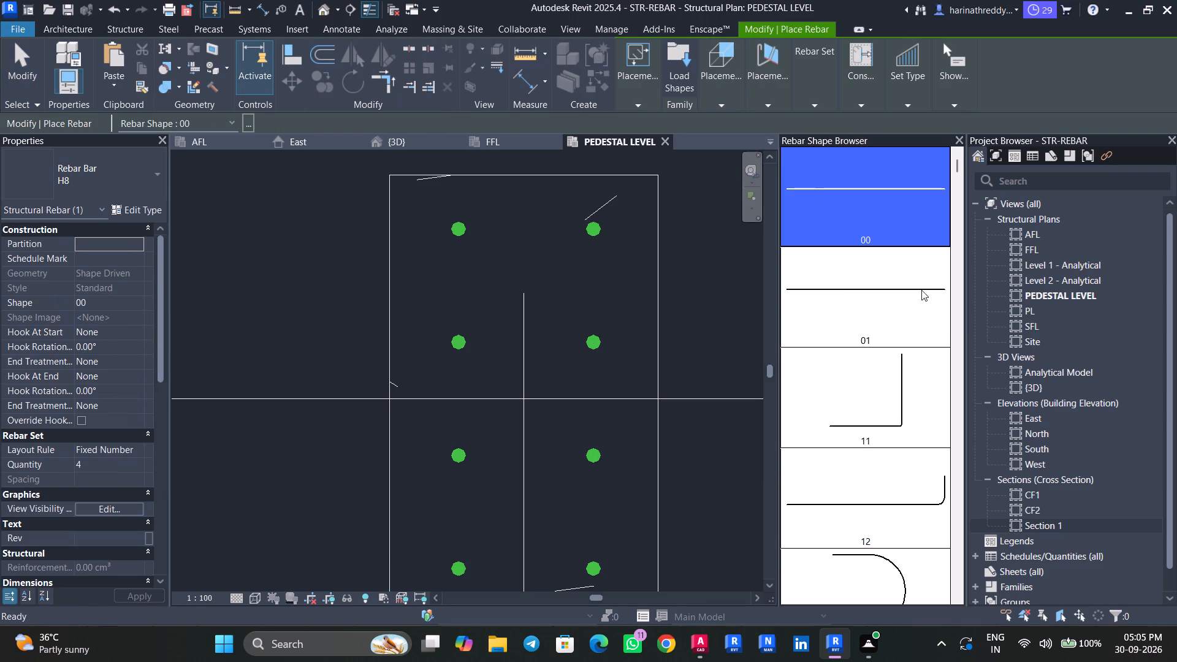
pyautogui.scroll(-20, 912, 308)
pyautogui.scroll(-4, 912, 308)
pyautogui.scroll(1, 910, 303)
pyautogui.scroll(-4, 910, 303)
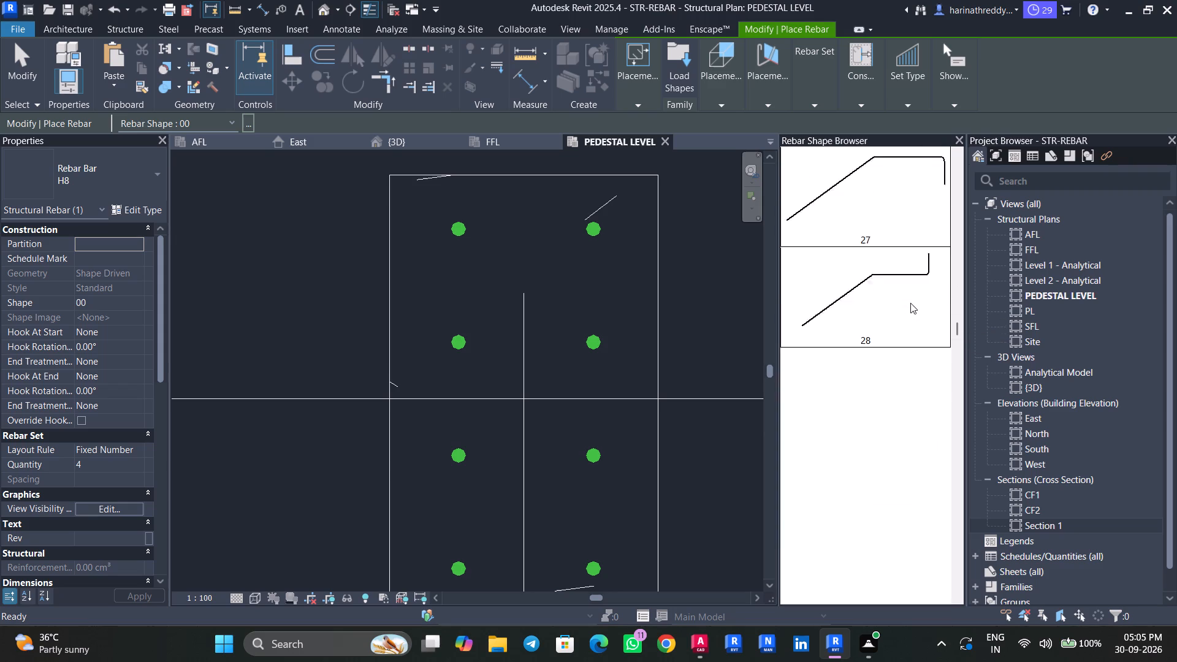
pyautogui.scroll(-20, 910, 303)
pyautogui.scroll(-5, 910, 303)
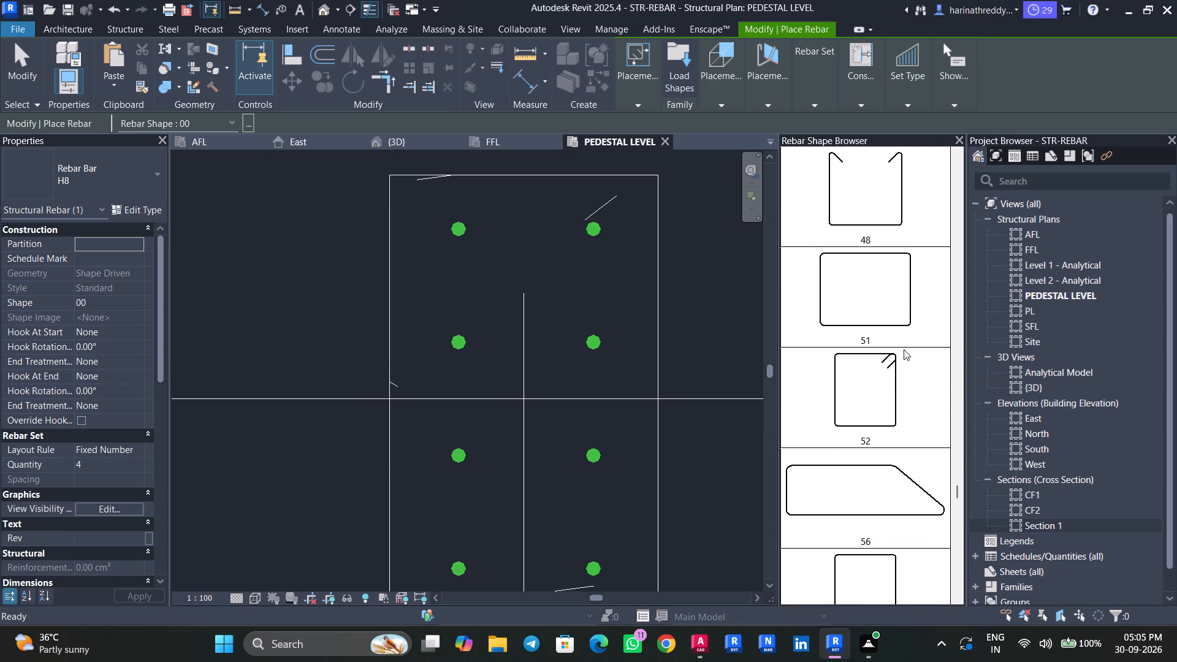
pyautogui.click(878, 403)
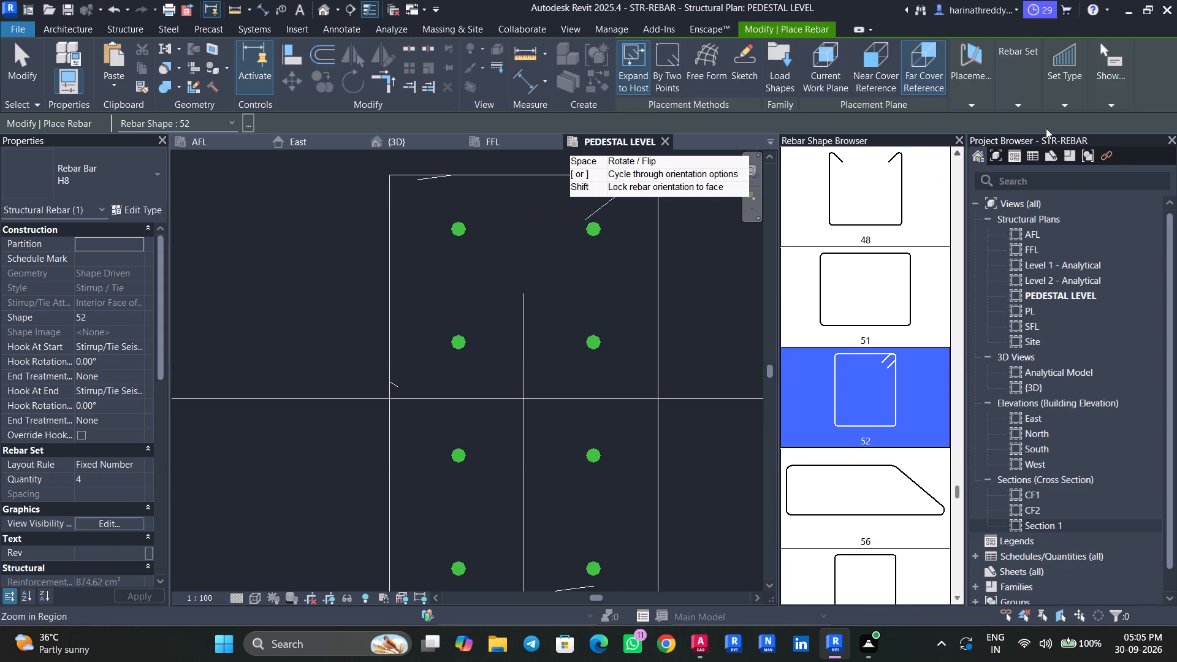
pyautogui.click(969, 105)
pyautogui.click(971, 130)
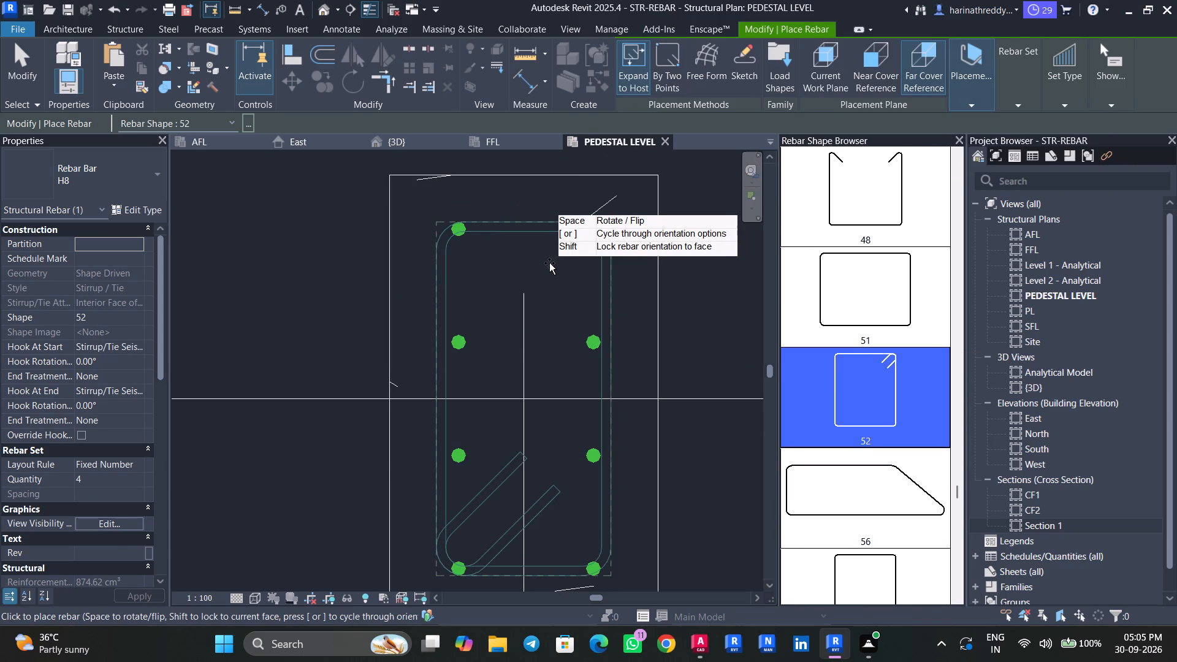
pyautogui.moveTo(551, 265); pyautogui.dragTo(558, 221, button='middle')
pyautogui.click(558, 221)
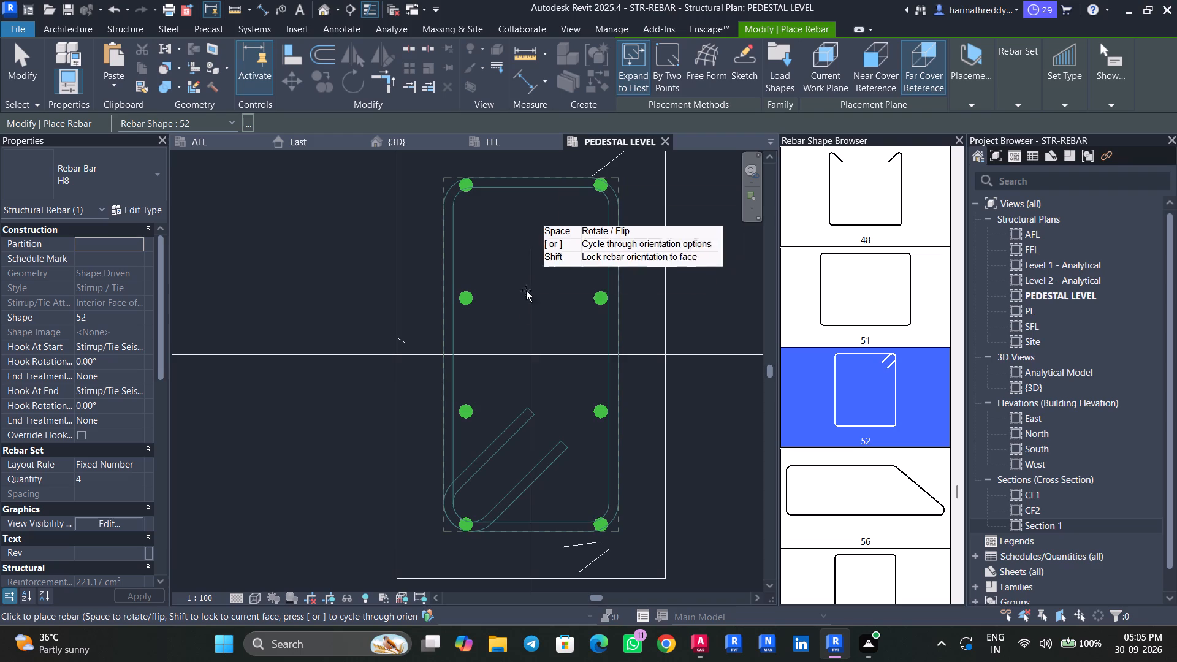
pyautogui.click(534, 521)
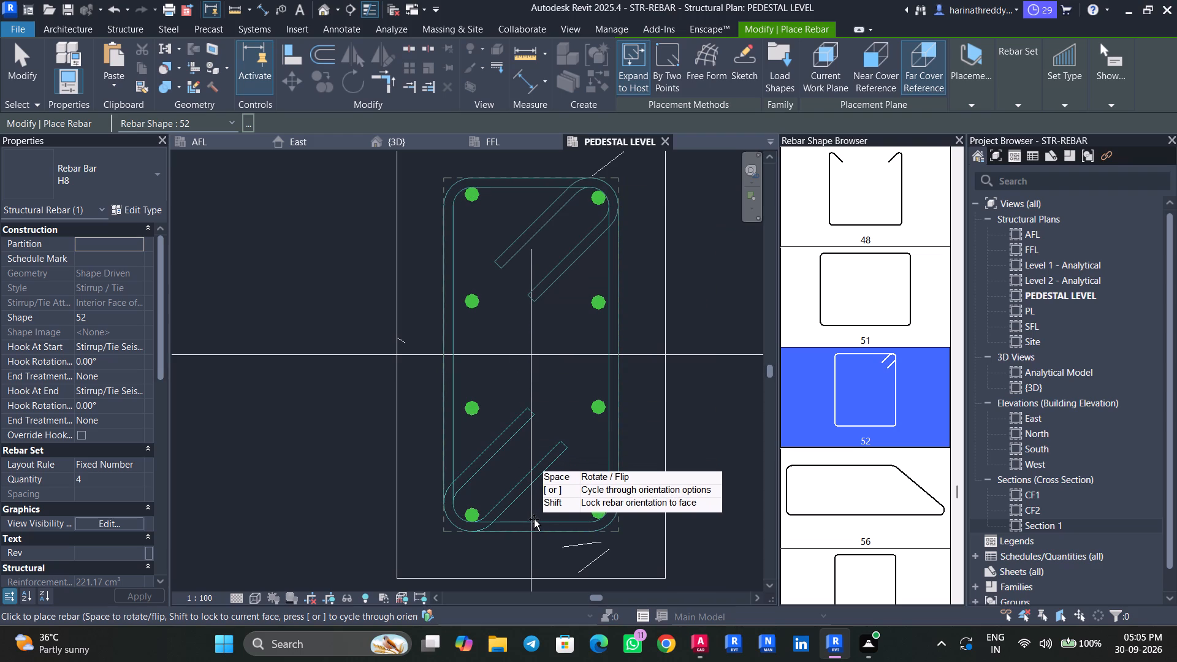
pyautogui.press('Escape')
pyautogui.press('Escape')
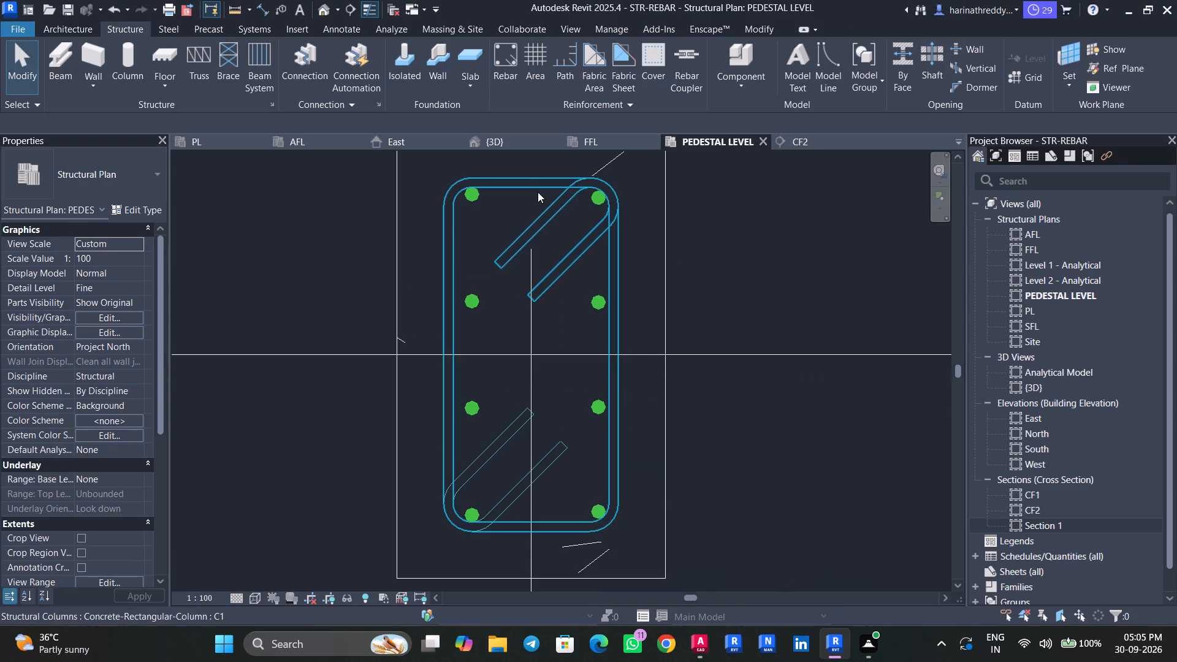
# Shrink the stirrup with the northeast hooks at both ends so it encloses only the middle two rows of bars.
pyautogui.click(538, 192)
pyautogui.press('Escape')
pyautogui.press('Escape')
pyautogui.click(521, 525)
pyautogui.scroll(5, 527, 520)
pyautogui.press('Escape')
pyautogui.click(534, 529)
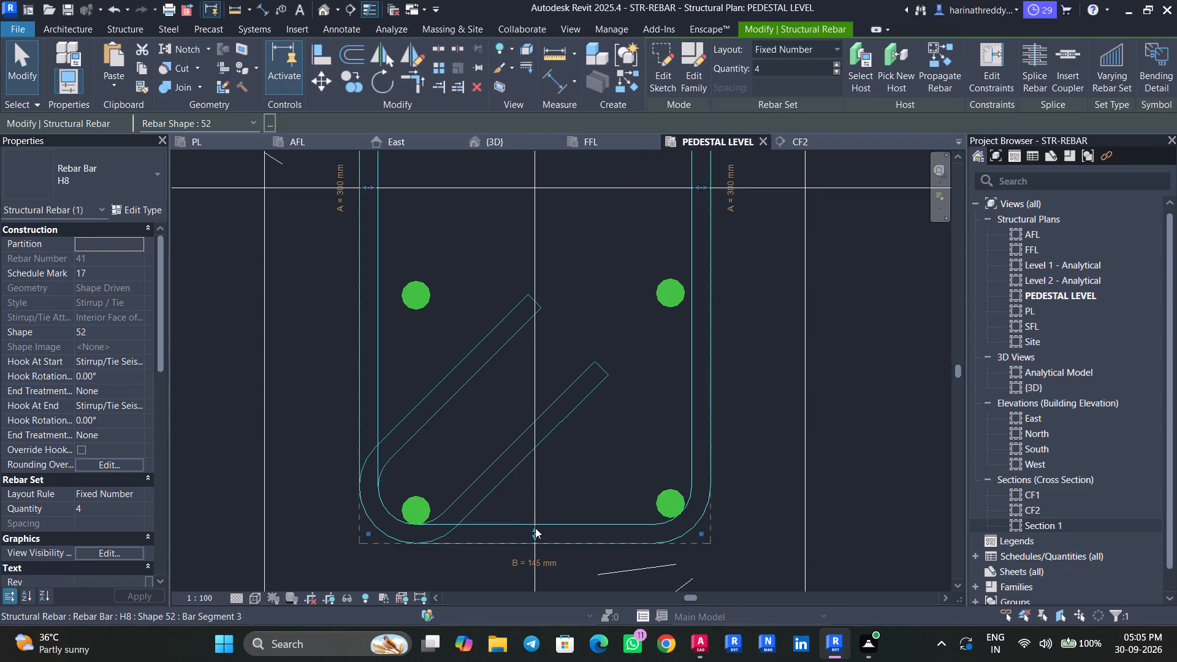
pyautogui.moveTo(535, 529); pyautogui.dragTo(538, 327)
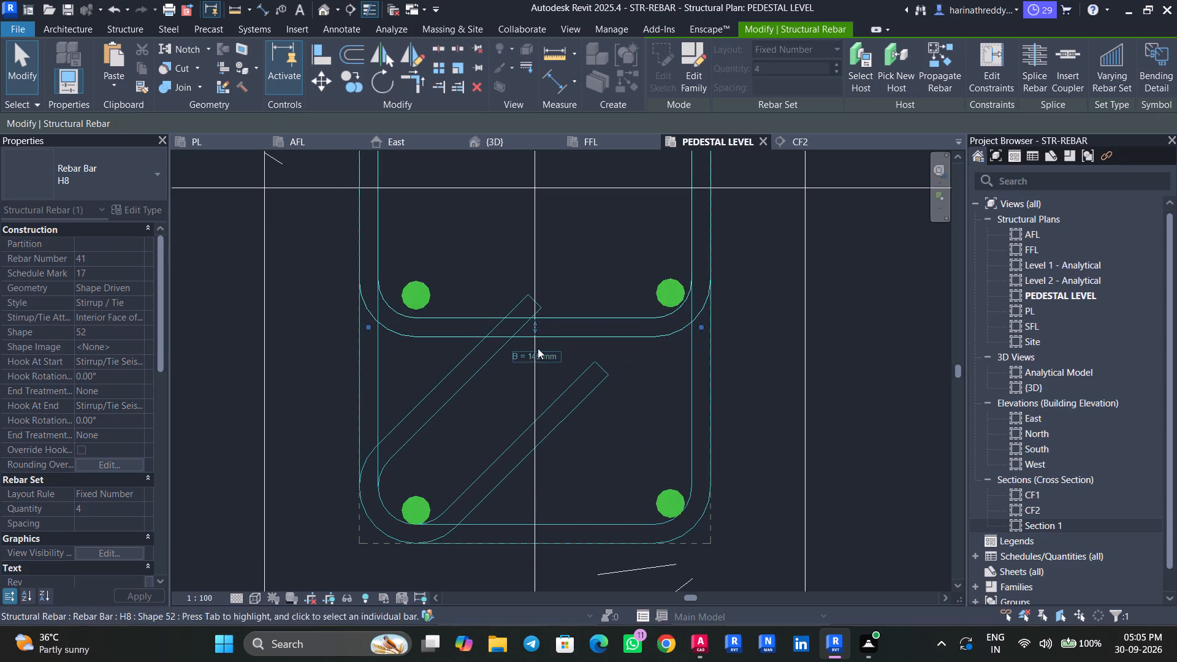
pyautogui.moveTo(539, 352); pyautogui.dragTo(544, 572, button='middle')
pyautogui.scroll(-3, 544, 509)
pyautogui.moveTo(541, 223); pyautogui.dragTo(543, 302)
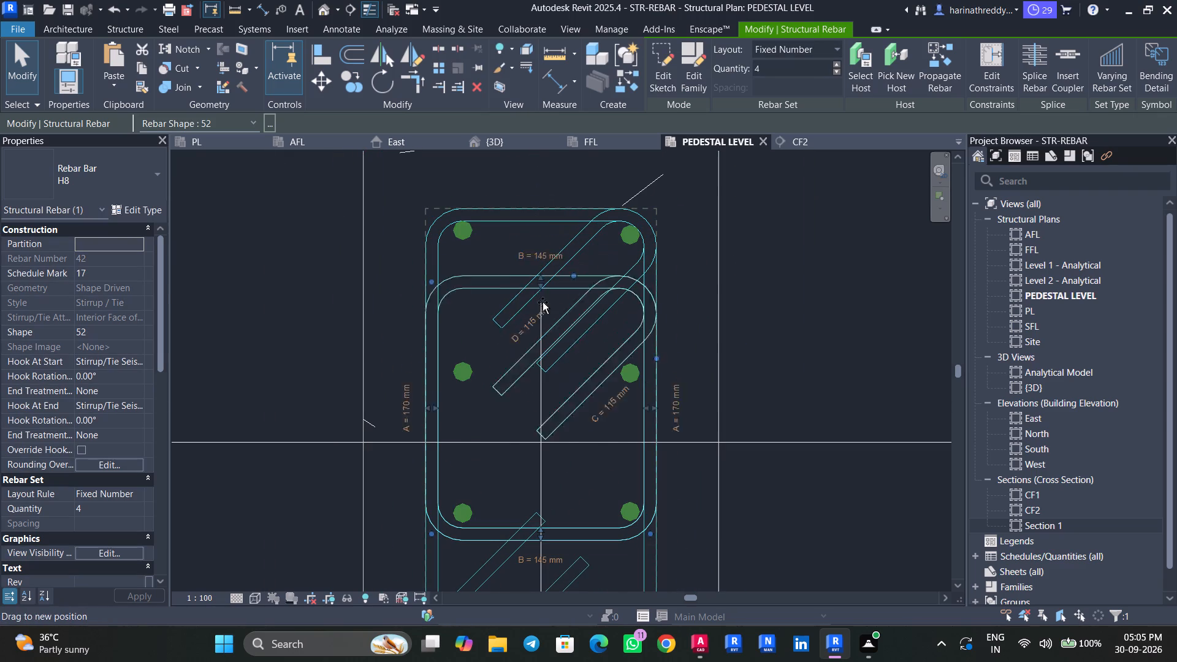
pyautogui.moveTo(543, 302); pyautogui.dragTo(546, 351)
pyautogui.press('Escape')
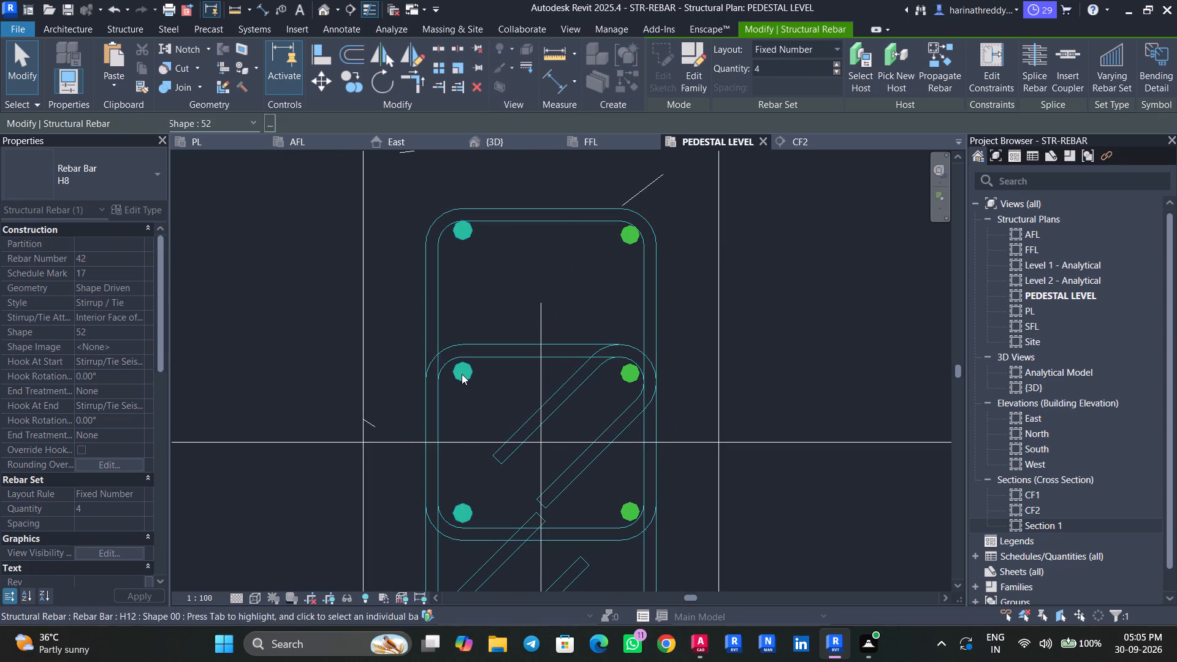
pyautogui.press('Escape')
# Move the west H12 bar set outward so its bars sit against the inside of the stirrups.
pyautogui.click(460, 375)
pyautogui.scroll(4, 460, 375)
pyautogui.press('Left')
pyautogui.press('Left')
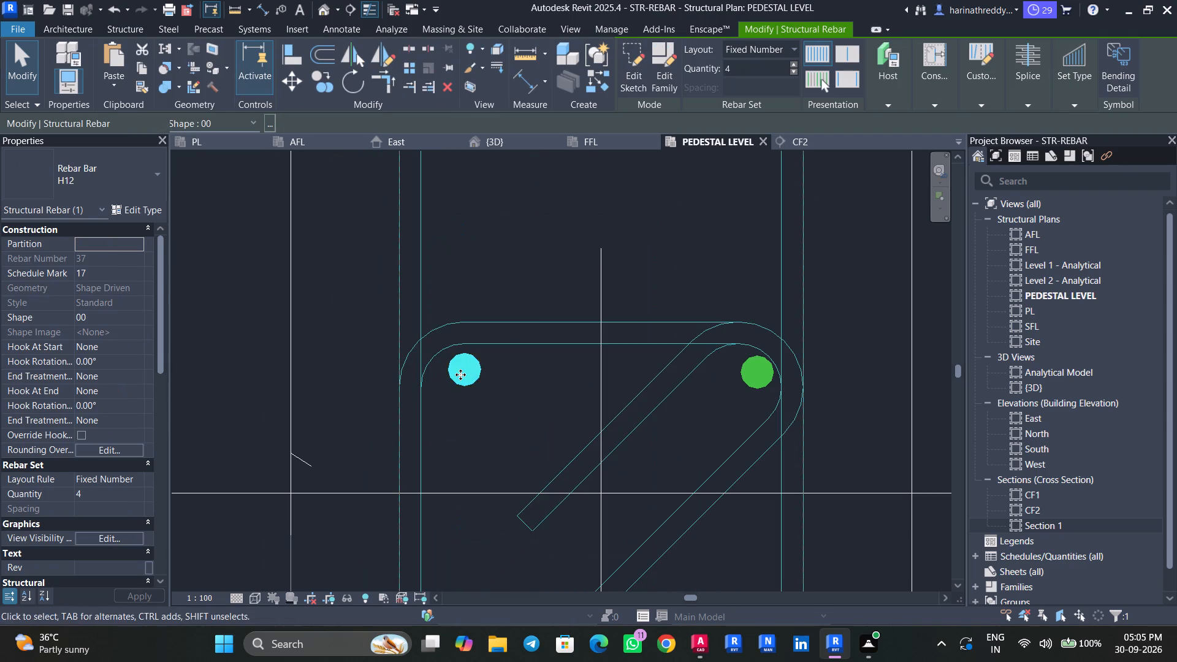
pyautogui.press('Left')
pyautogui.click(460, 375)
pyautogui.moveTo(464, 371); pyautogui.dragTo(439, 373)
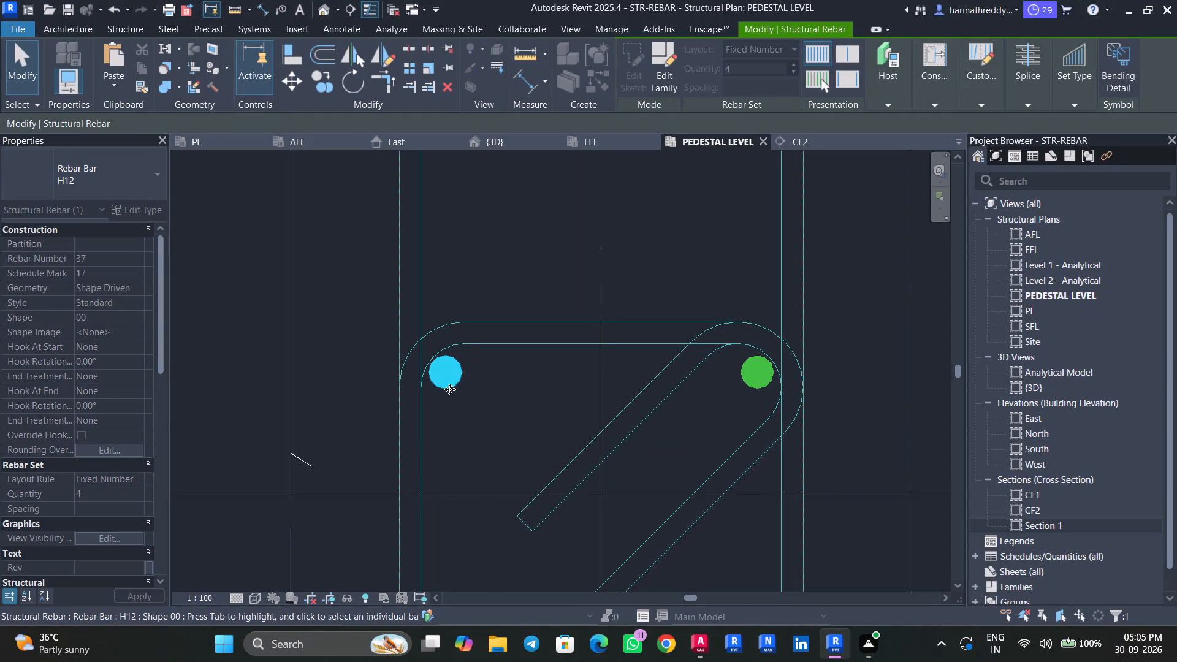
pyautogui.scroll(-7, 451, 390)
pyautogui.press('Escape')
pyautogui.press('Escape')
pyautogui.press('Escape')
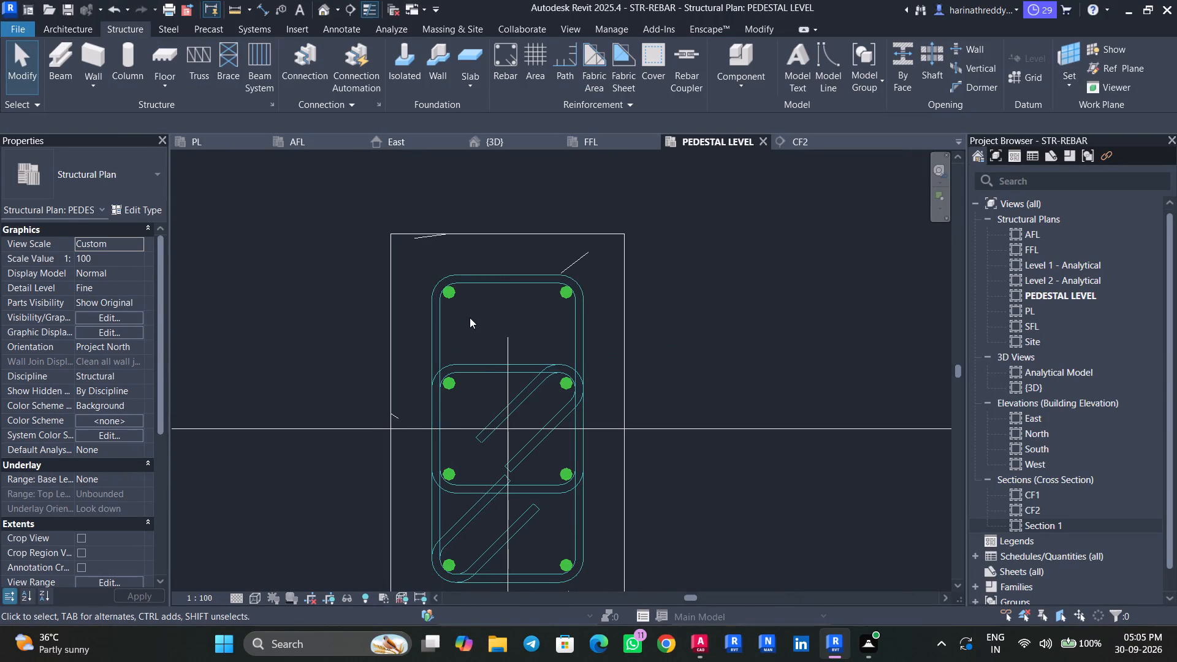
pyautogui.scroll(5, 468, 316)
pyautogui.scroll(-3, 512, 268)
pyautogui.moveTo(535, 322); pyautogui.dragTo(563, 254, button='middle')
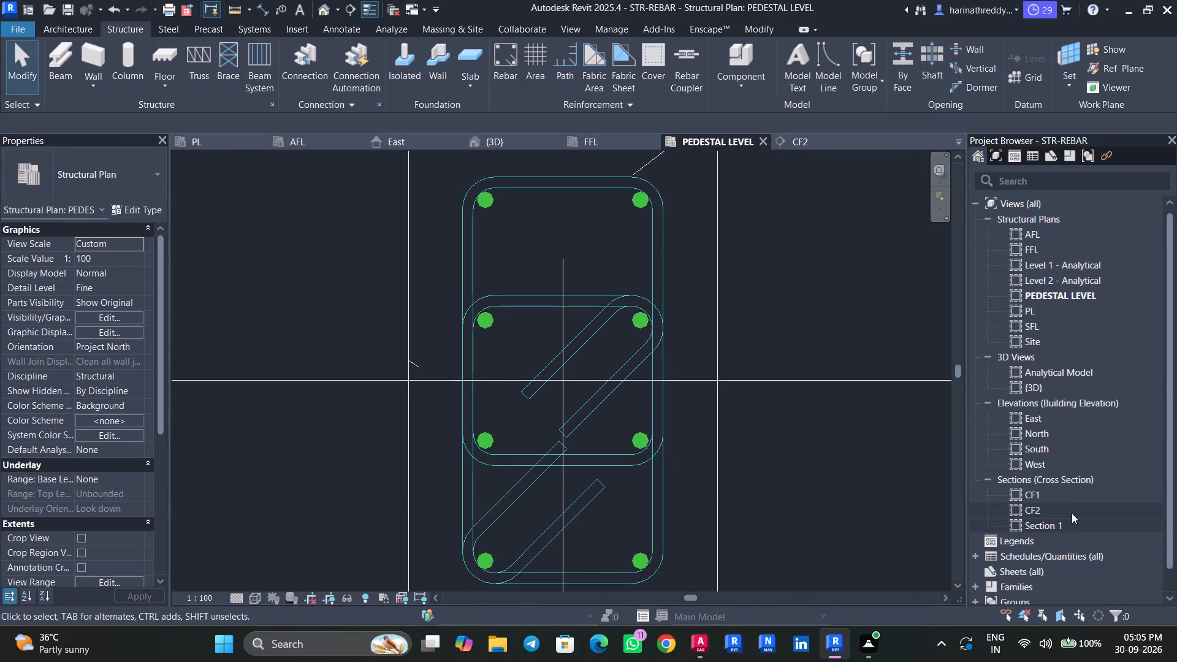
# Open the Section 1 view and rename it SF5.
pyautogui.doubleClick(1057, 525)
pyautogui.rightClick(1043, 525)
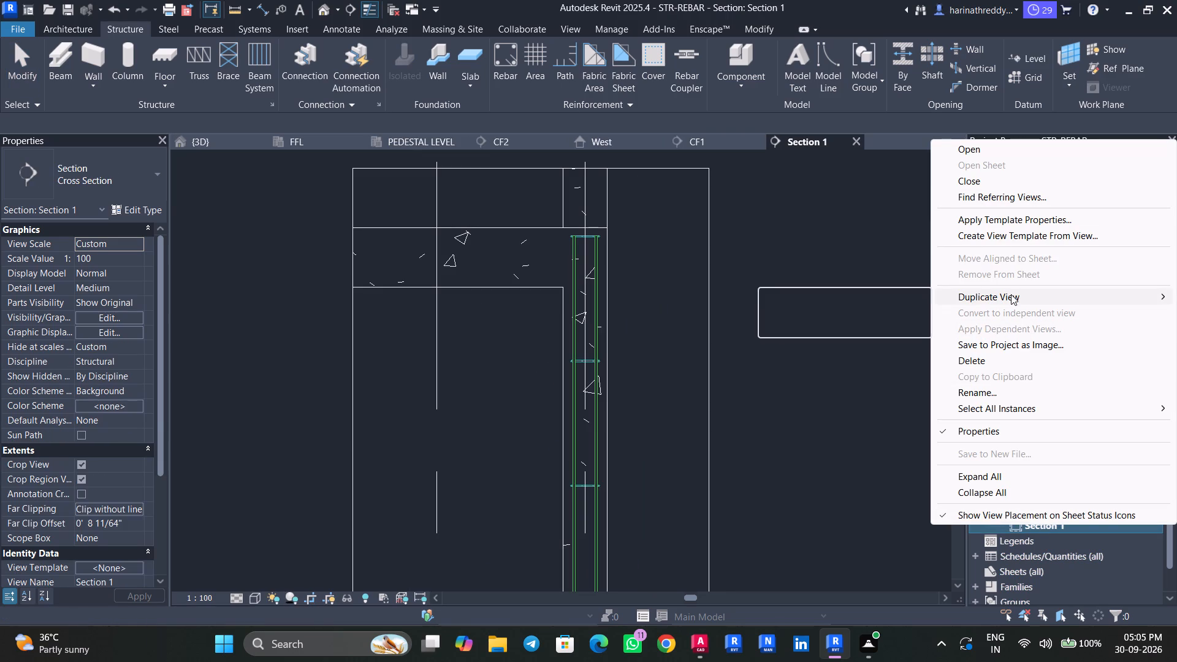
pyautogui.click(1005, 388)
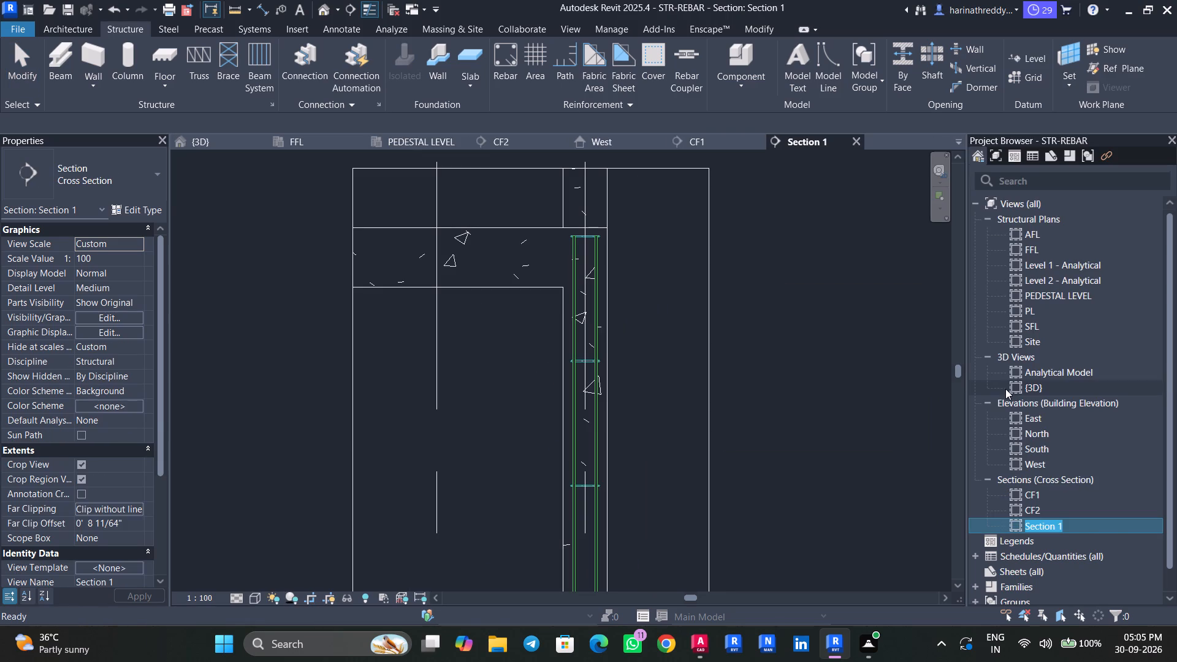
pyautogui.press('s')
pyautogui.press('f')
pyautogui.press('5')
pyautogui.click(845, 465)
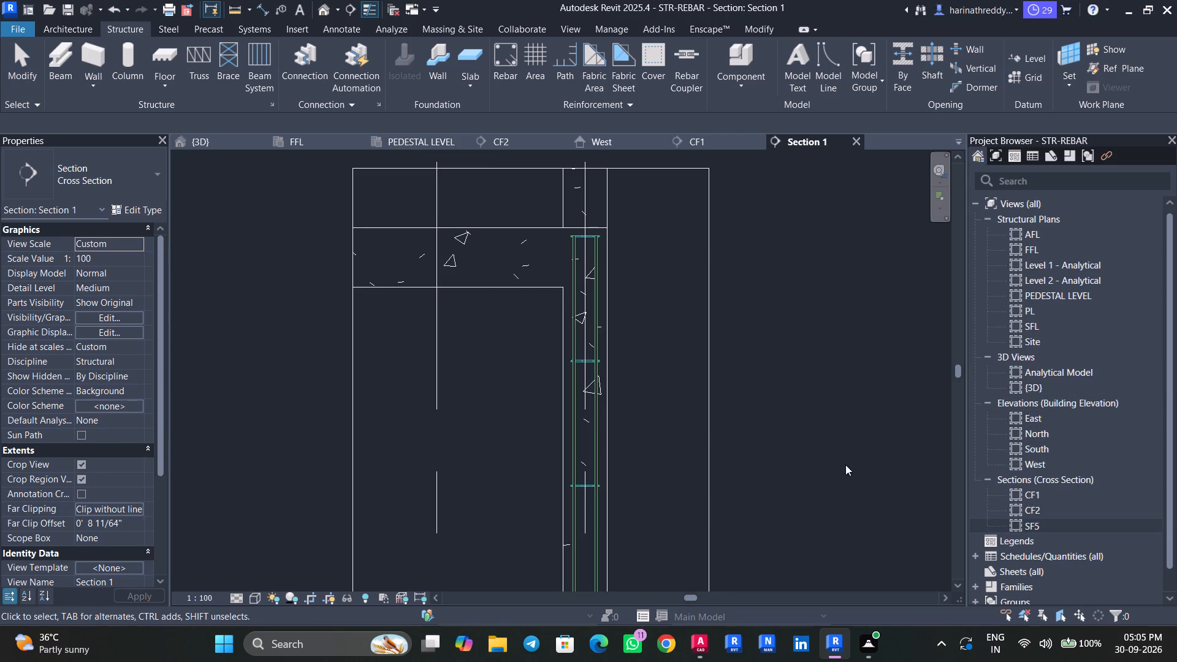
# Switch to AutoCAD and look through the typical floor details around the column and footing schedules, then return to Revit.
pyautogui.click(710, 634)
pyautogui.scroll(-1, 378, 424)
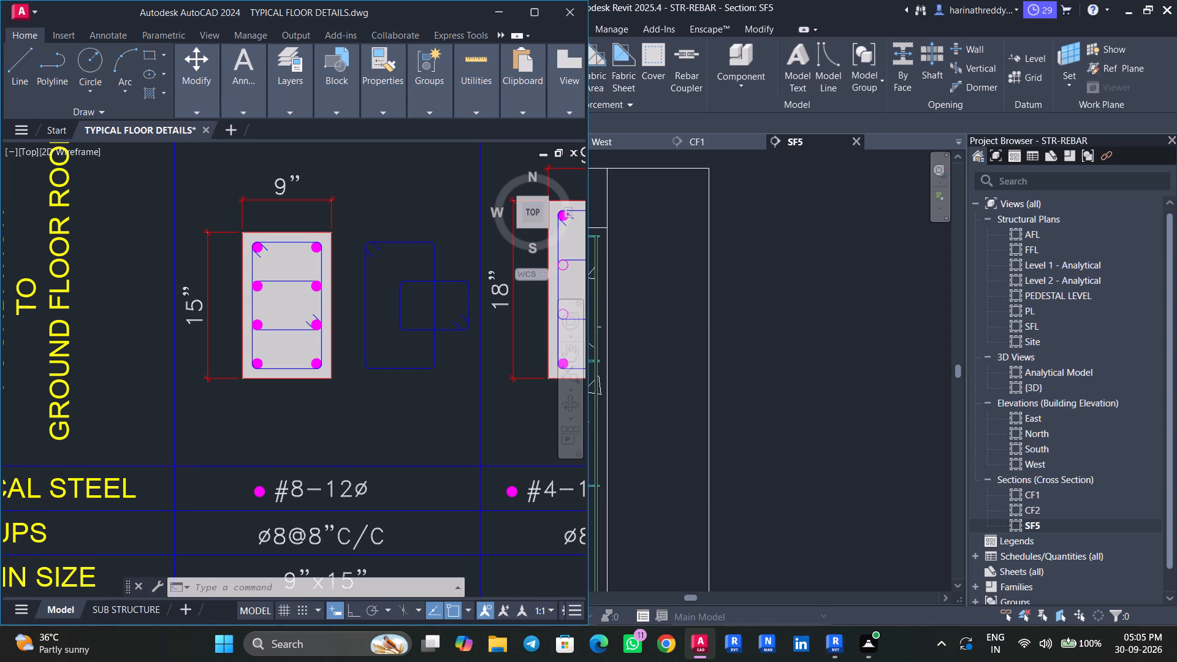
pyautogui.moveTo(378, 419); pyautogui.dragTo(390, 292, button='middle')
pyautogui.scroll(-2, 390, 310)
pyautogui.moveTo(368, 371); pyautogui.dragTo(551, 280, button='middle')
pyautogui.moveTo(307, 370); pyautogui.dragTo(559, 293, button='middle')
pyautogui.moveTo(403, 375); pyautogui.dragTo(599, 314, button='middle')
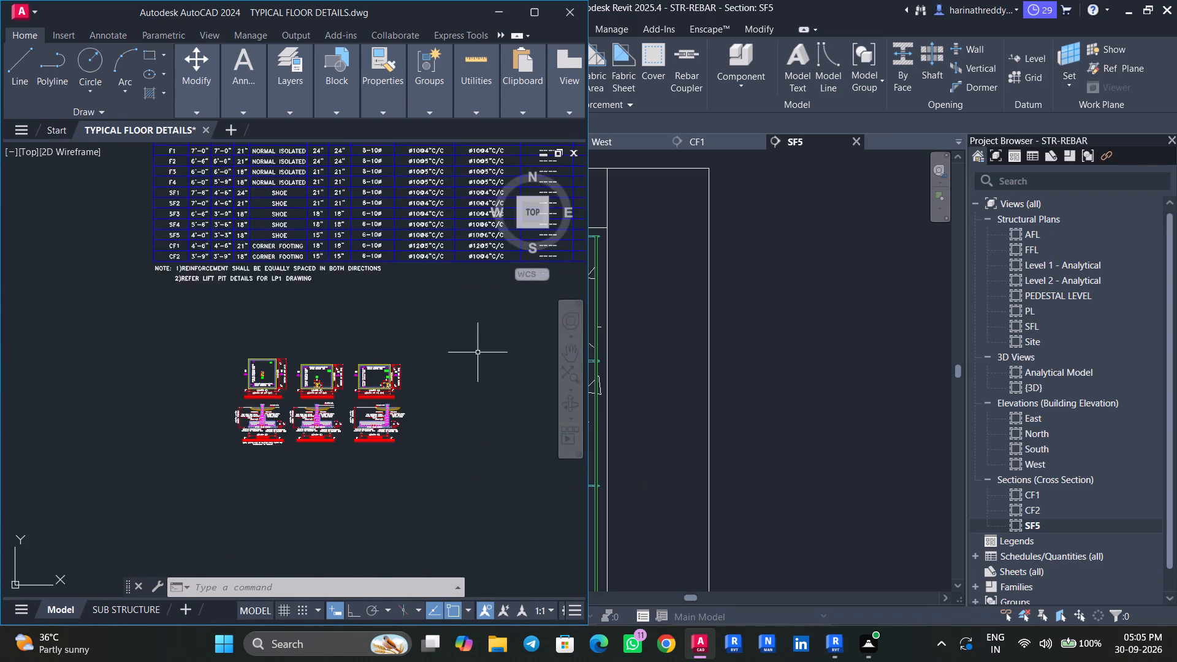
pyautogui.scroll(4, 251, 411)
pyautogui.scroll(1, 381, 419)
pyautogui.moveTo(381, 419); pyautogui.dragTo(374, 392, button='middle')
pyautogui.scroll(-7, 374, 391)
pyautogui.moveTo(369, 370); pyautogui.dragTo(391, 394, button='middle')
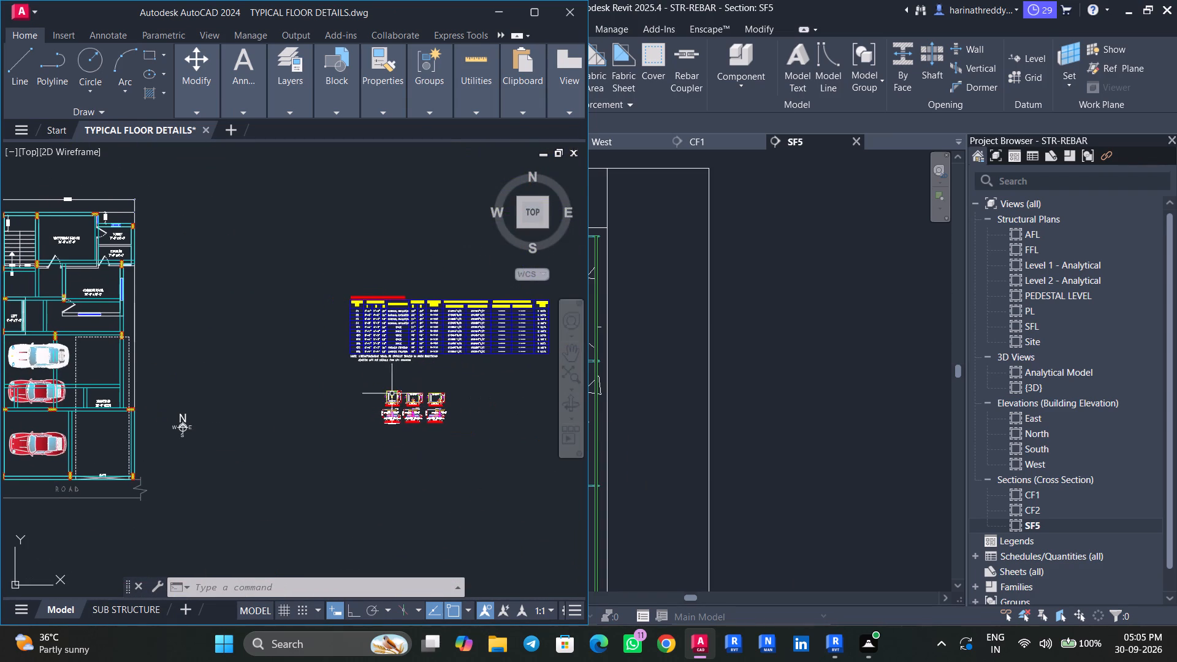
pyautogui.moveTo(294, 268); pyautogui.dragTo(392, 269, button='middle')
pyautogui.scroll(-3, 376, 286)
pyautogui.moveTo(368, 295); pyautogui.dragTo(240, 387, button='middle')
pyautogui.click(505, 12)
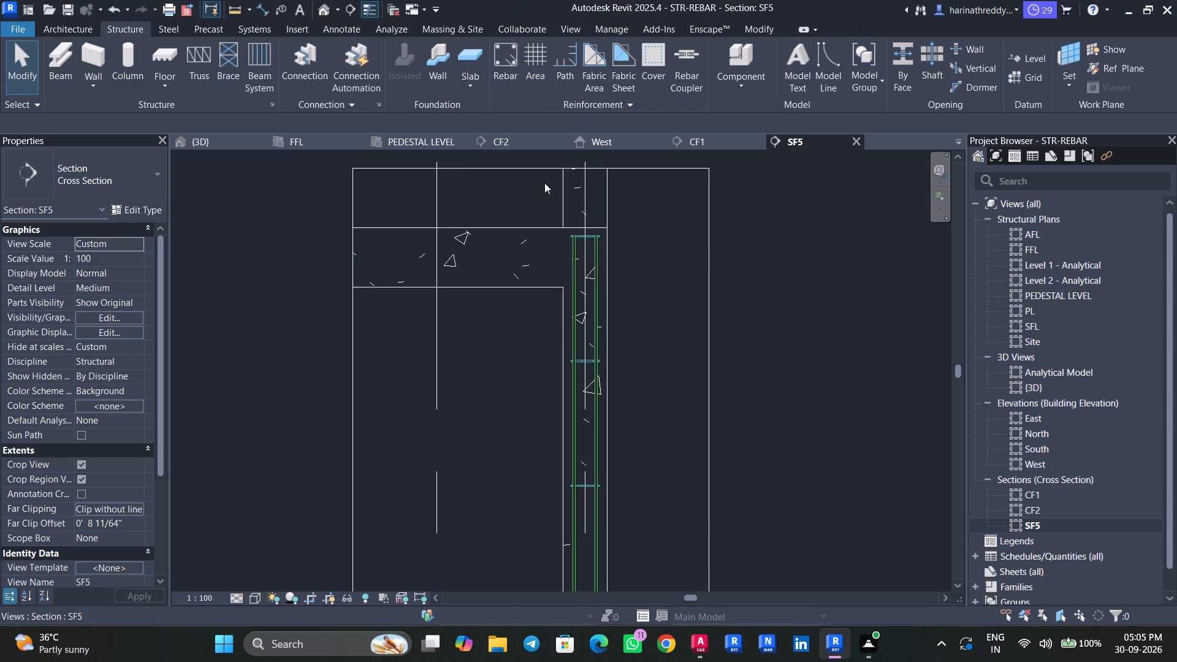
# Set the inner H8 stirrup set of column C1 to the Maximum Spacing layout rule with 8" spacing.
pyautogui.moveTo(660, 313); pyautogui.dragTo(653, 97, button='middle')
pyautogui.moveTo(625, 313); pyautogui.dragTo(634, 260, button='middle')
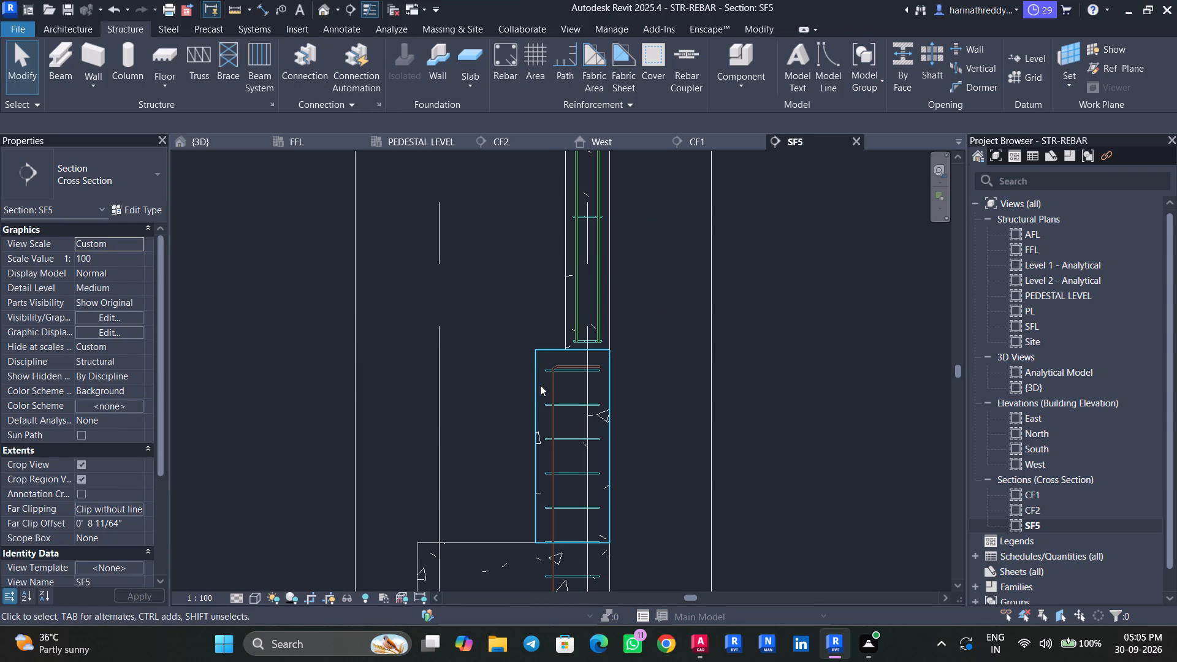
pyautogui.click(540, 385)
pyautogui.press('Escape')
pyautogui.press('Escape')
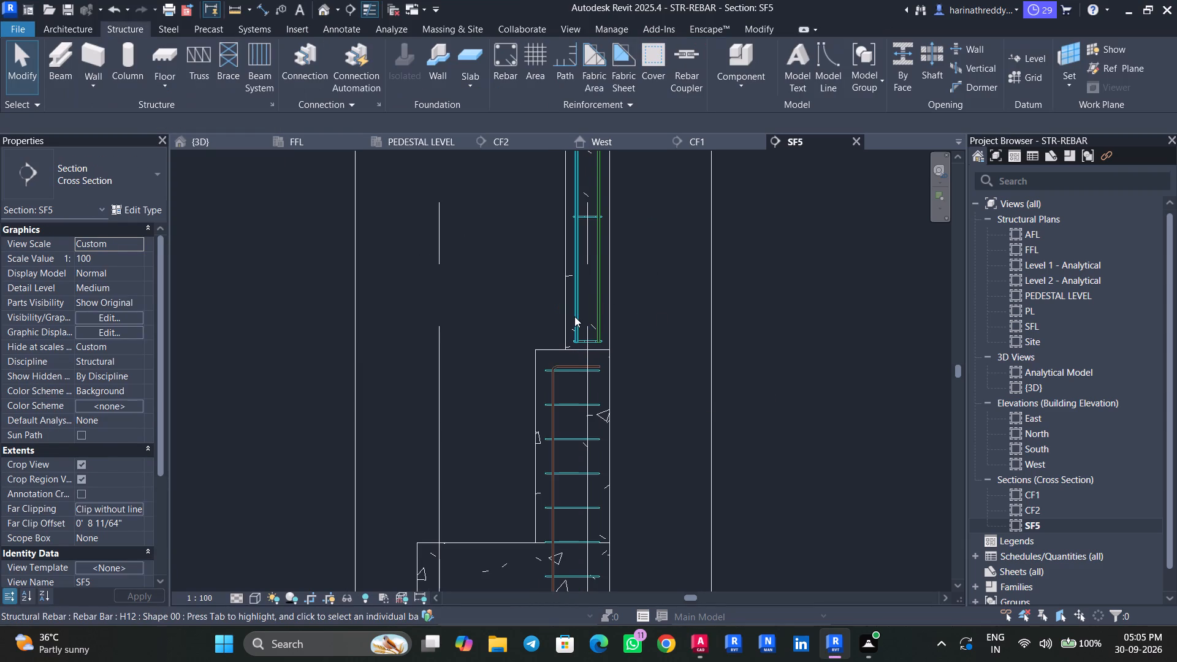
pyautogui.click(574, 316)
pyautogui.press('Escape')
pyautogui.press('Escape')
pyautogui.click(588, 338)
pyautogui.scroll(1, 609, 364)
pyautogui.moveTo(609, 364); pyautogui.dragTo(630, 310, button='middle')
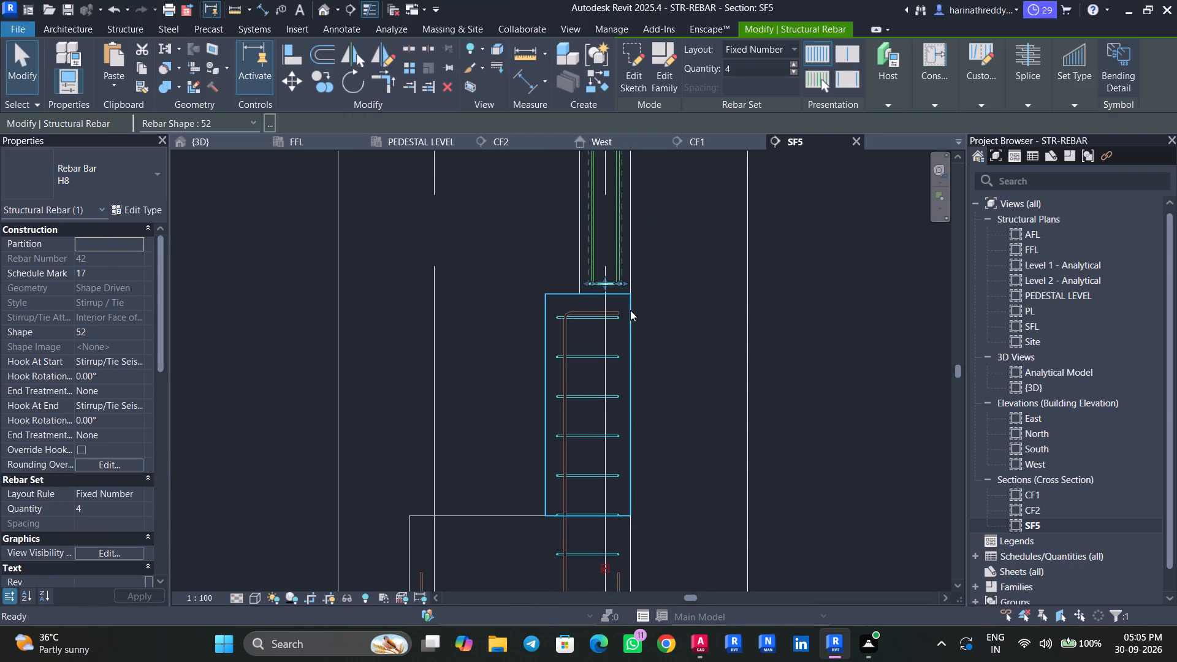
pyautogui.click(140, 491)
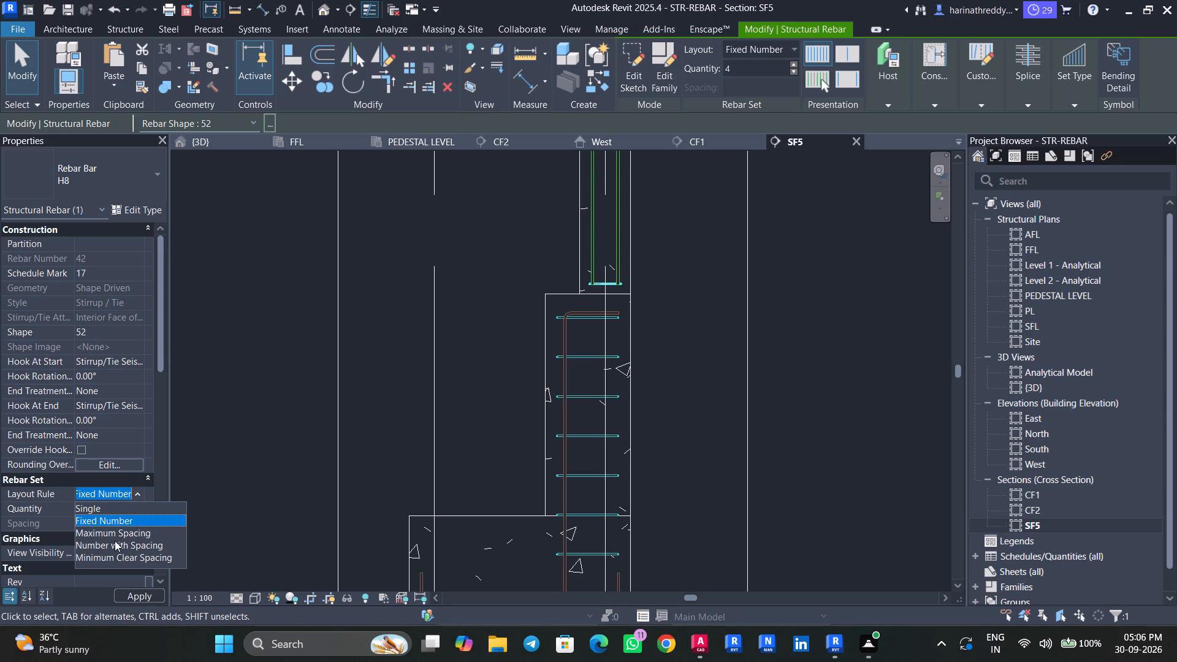
pyautogui.click(115, 534)
pyautogui.click(131, 525)
pyautogui.press('8')
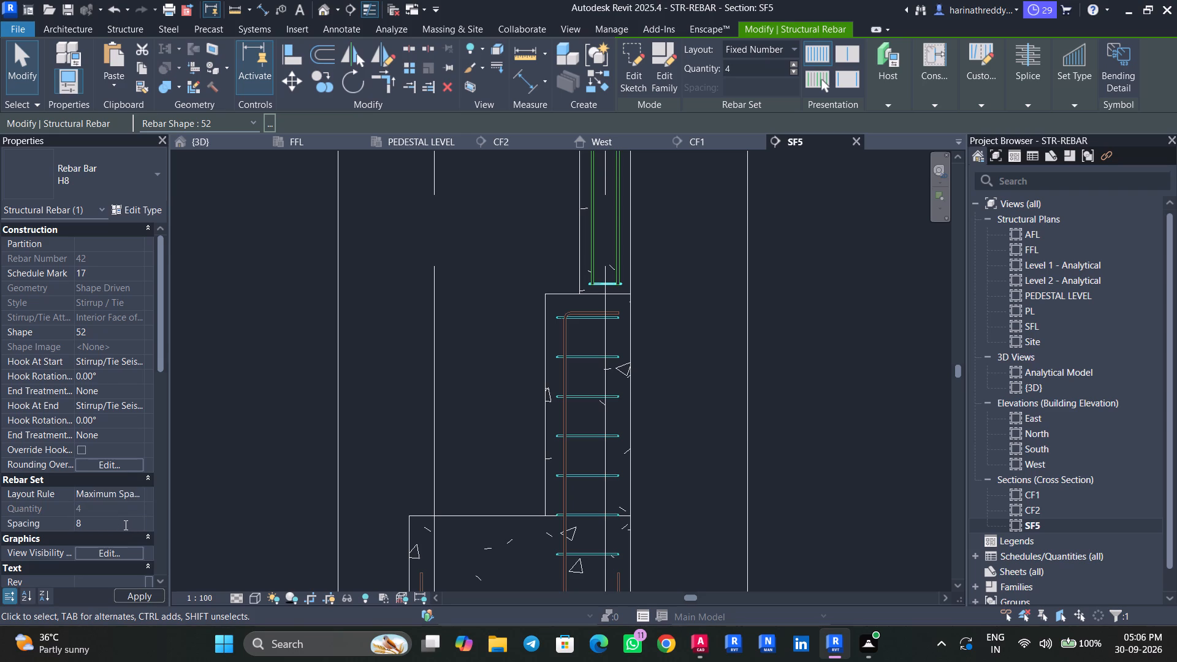
pyautogui.hotkey('shift', '"')
pyautogui.press('Return')
# In AutoCAD, check the column schedule's stirrup and vertical steel details for column C1, then return to Revit.
pyautogui.click(704, 649)
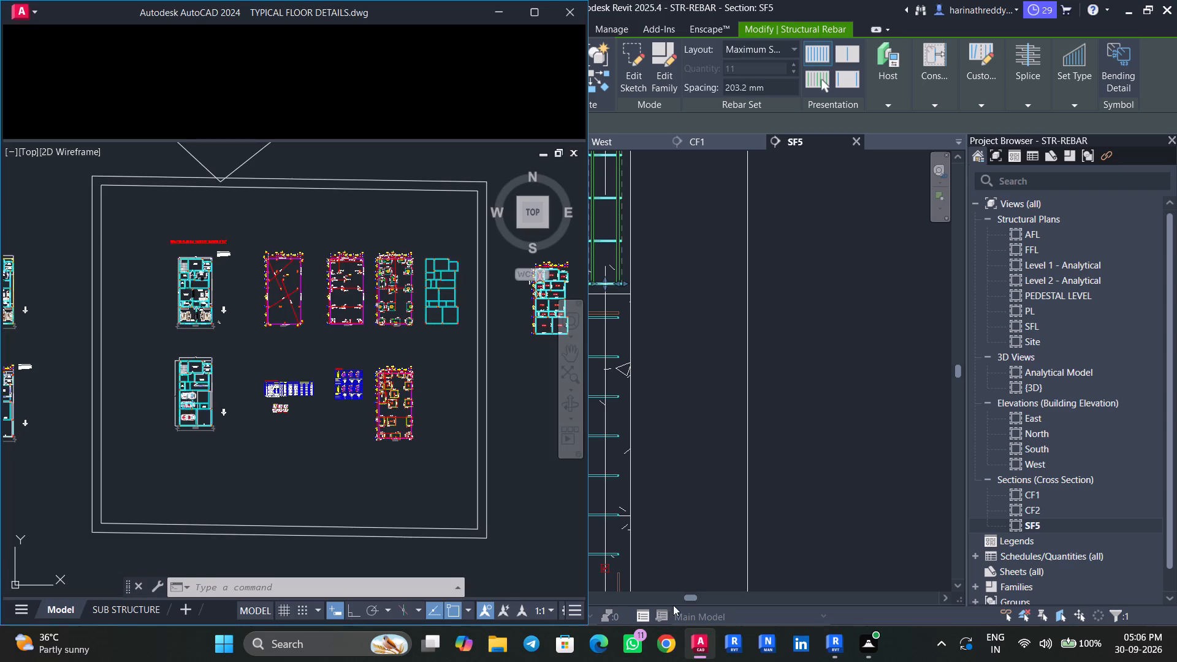
pyautogui.moveTo(419, 379); pyautogui.dragTo(138, 458, button='middle')
pyautogui.scroll(2, 354, 432)
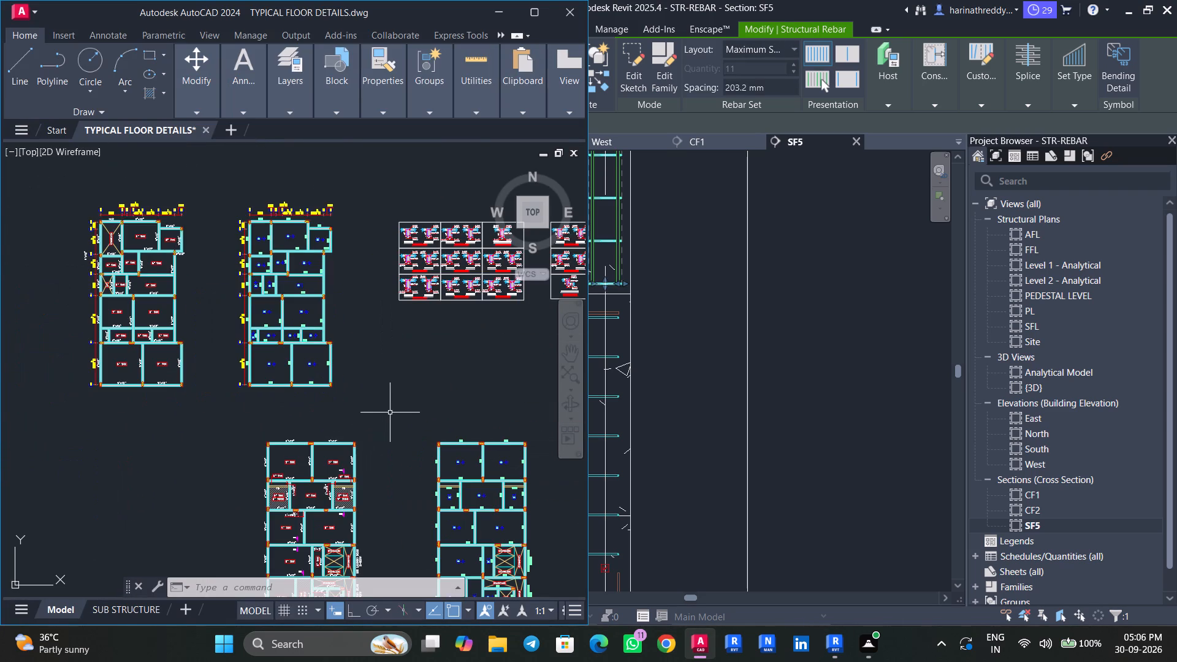
pyautogui.scroll(-2, 394, 409)
pyautogui.moveTo(300, 420); pyautogui.dragTo(458, 335, button='middle')
pyautogui.scroll(2, 222, 401)
pyautogui.scroll(6, 280, 324)
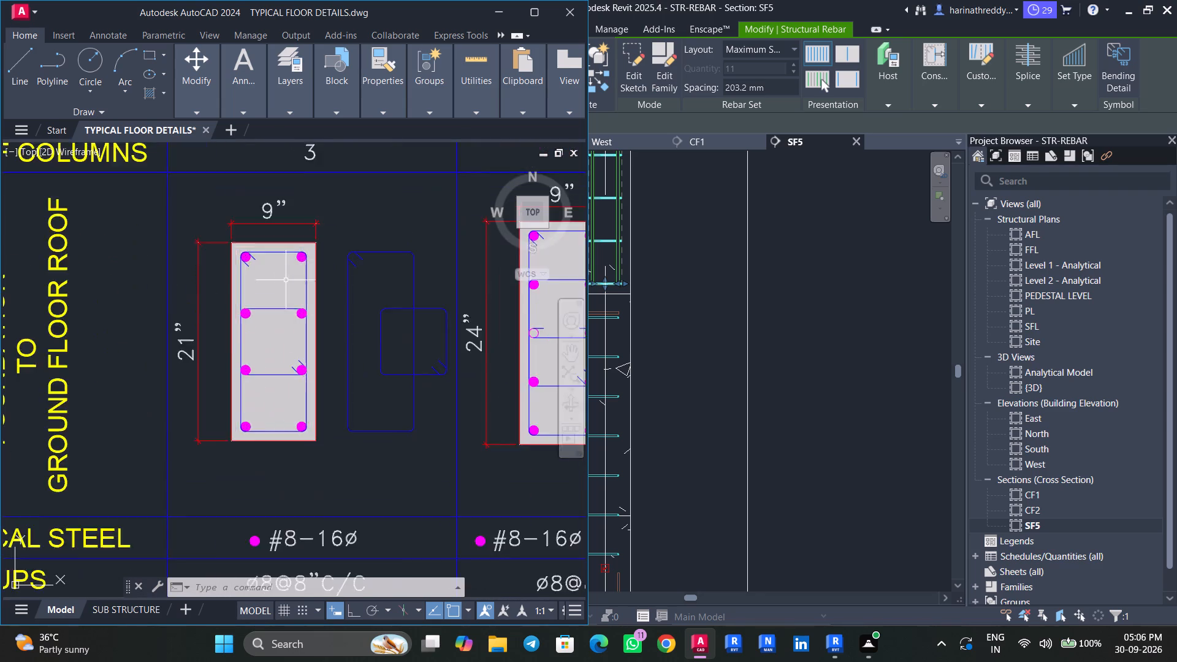
pyautogui.moveTo(276, 318); pyautogui.dragTo(221, 504, button='middle')
pyautogui.scroll(-1, 249, 387)
pyautogui.moveTo(252, 395); pyautogui.dragTo(262, 449, button='middle')
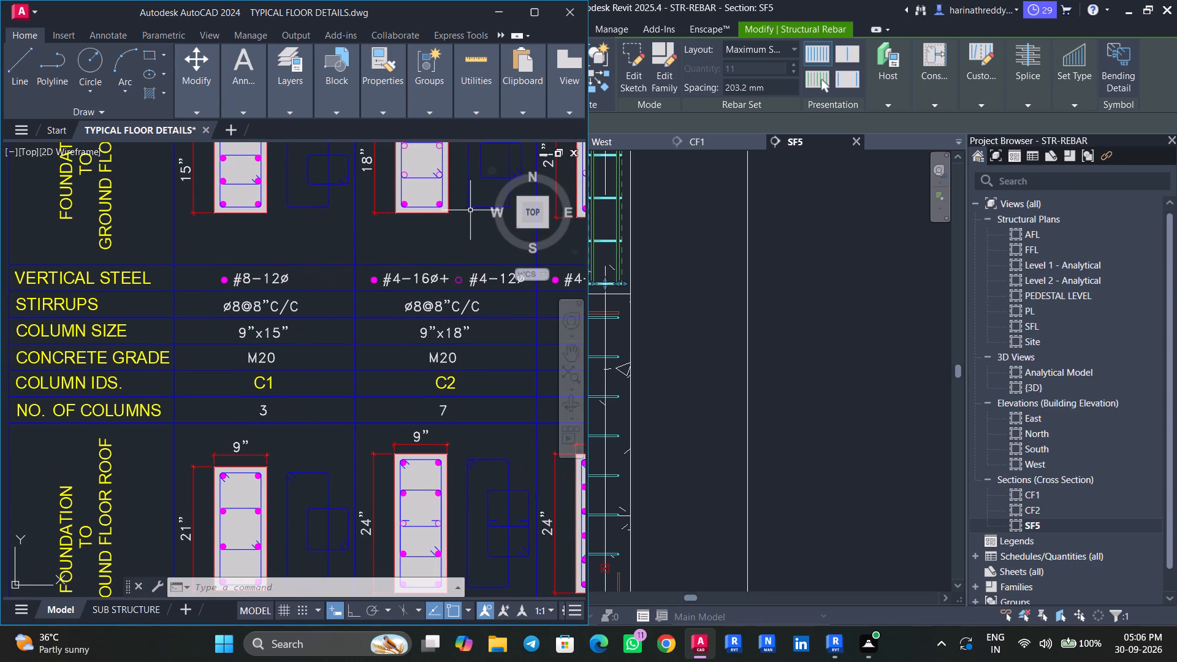
pyautogui.click(500, 17)
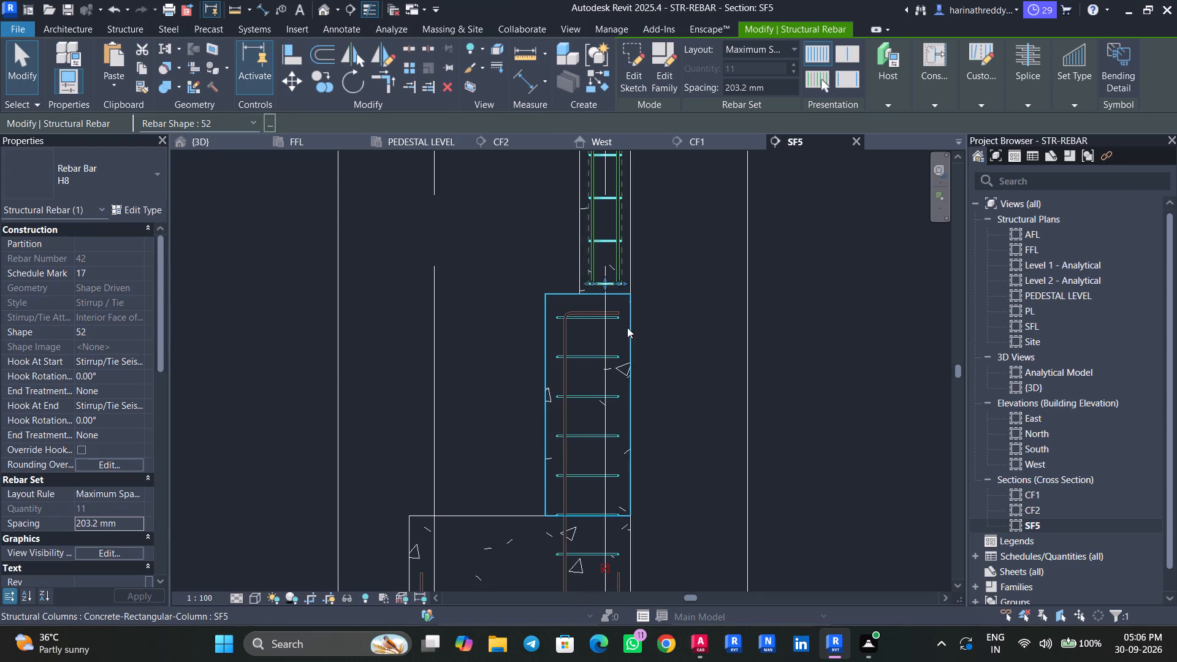
# Extend the inner H8 stirrup set downward through the pedestal to just above the SF5 footing's bottom mesh.
pyautogui.moveTo(608, 290); pyautogui.dragTo(592, 523)
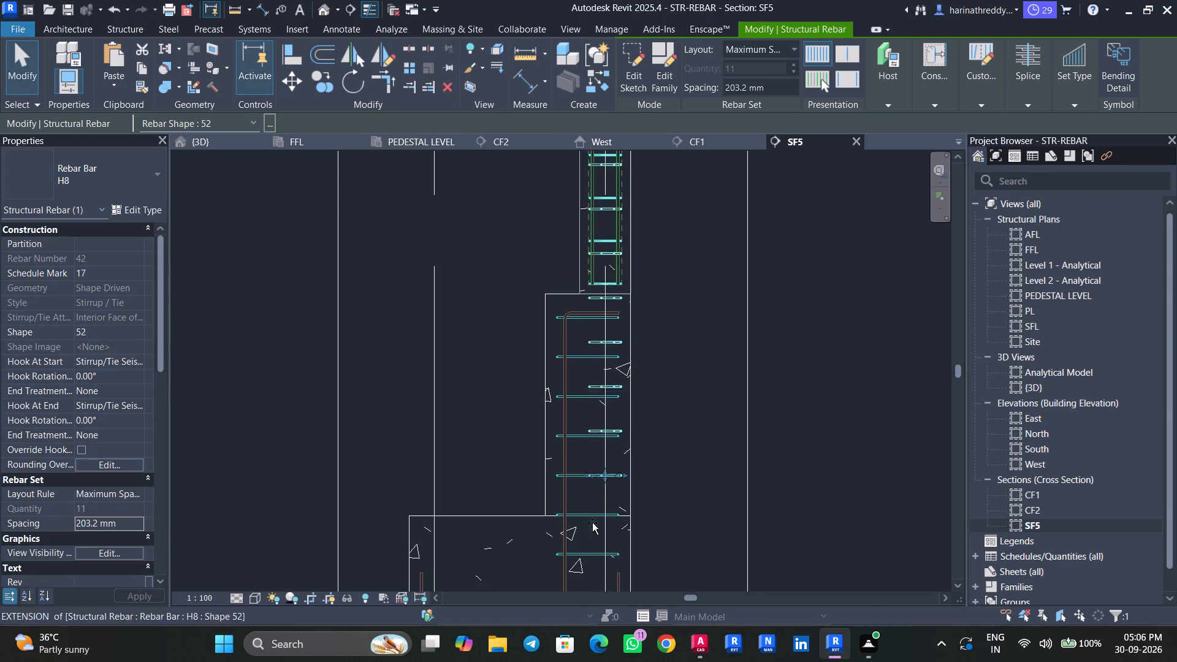
pyautogui.moveTo(592, 523); pyautogui.dragTo(600, 587)
pyautogui.moveTo(565, 514); pyautogui.dragTo(565, 341, button='middle')
pyautogui.scroll(6, 606, 387)
pyautogui.scroll(-1, 608, 401)
pyautogui.scroll(2, 608, 401)
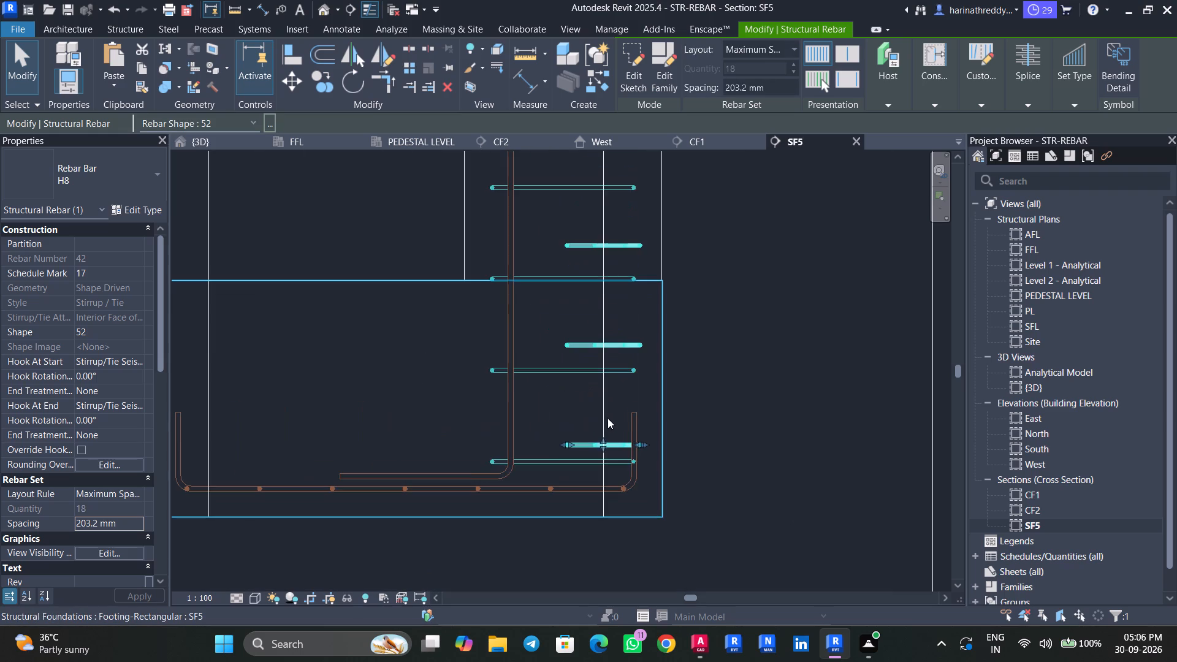
pyautogui.press('Escape')
# Examine the stirrups along column C1 in section SF5, including an individual stirrup within the set.
pyautogui.moveTo(575, 371); pyautogui.dragTo(562, 535, button='middle')
pyautogui.scroll(-7, 557, 487)
pyautogui.moveTo(570, 251); pyautogui.dragTo(561, 612, button='middle')
pyautogui.scroll(6, 539, 321)
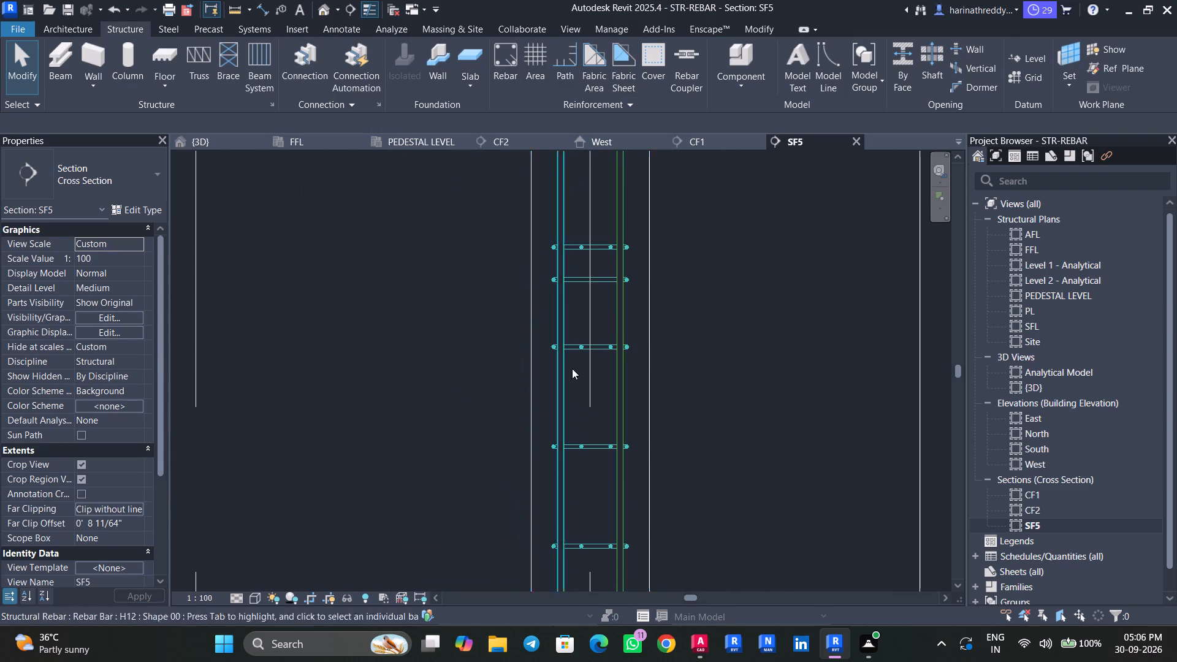
pyautogui.scroll(-7, 587, 447)
pyautogui.moveTo(587, 444); pyautogui.dragTo(592, 328, button='middle')
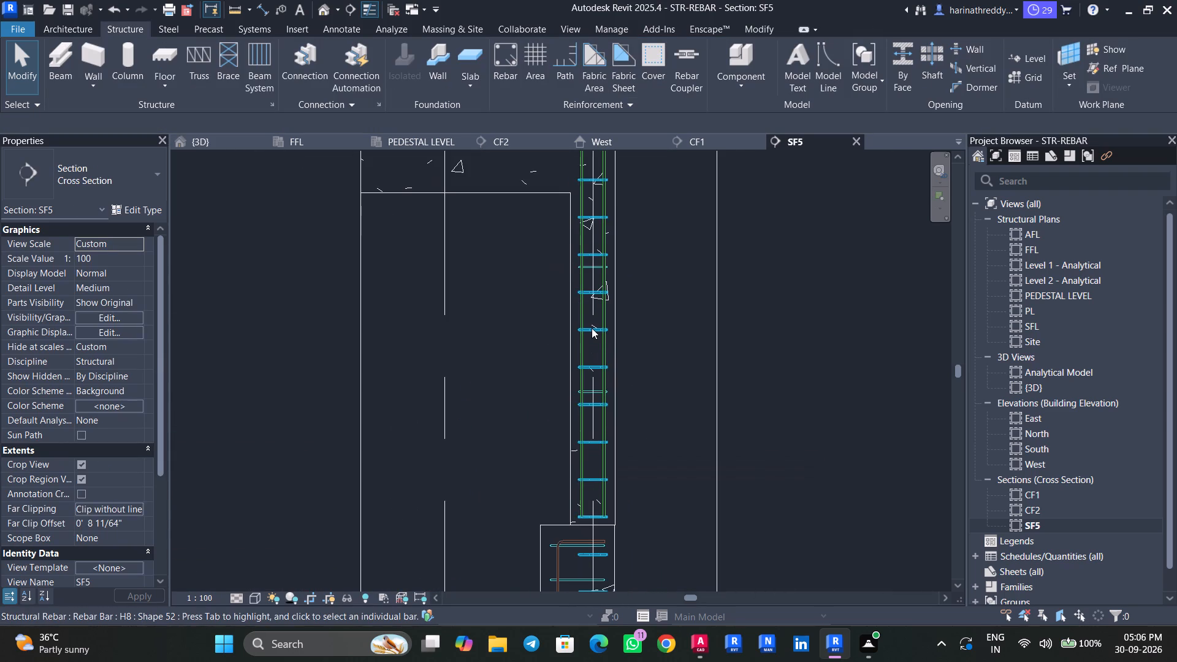
pyautogui.press('Tab')
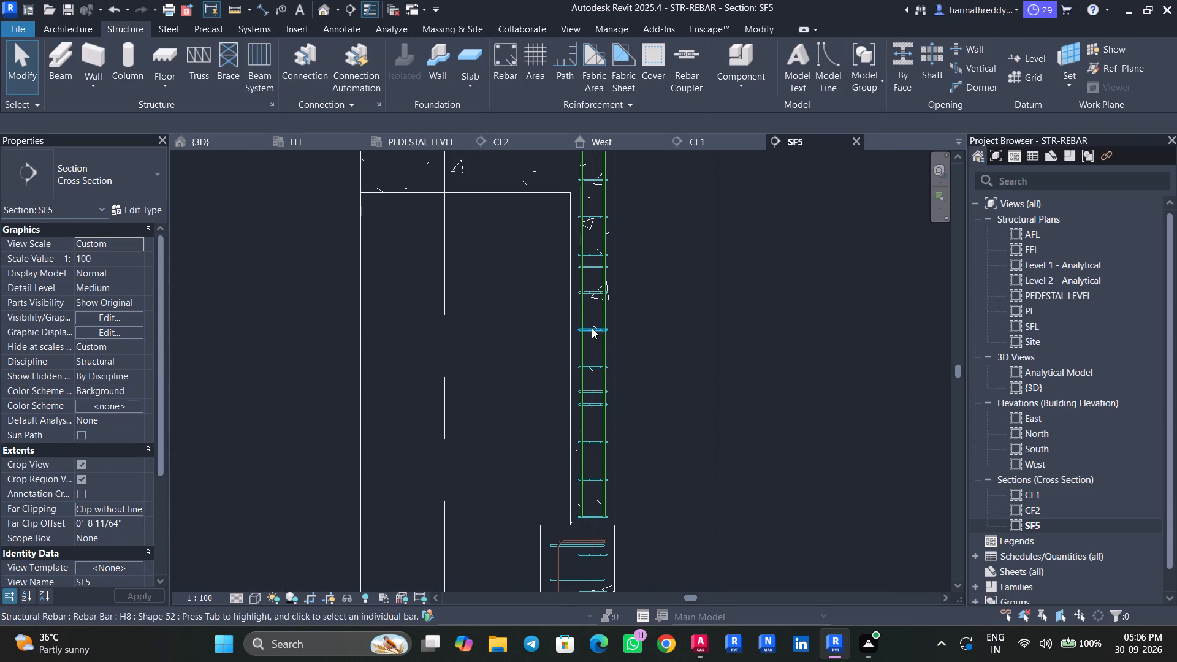
pyautogui.click(592, 328)
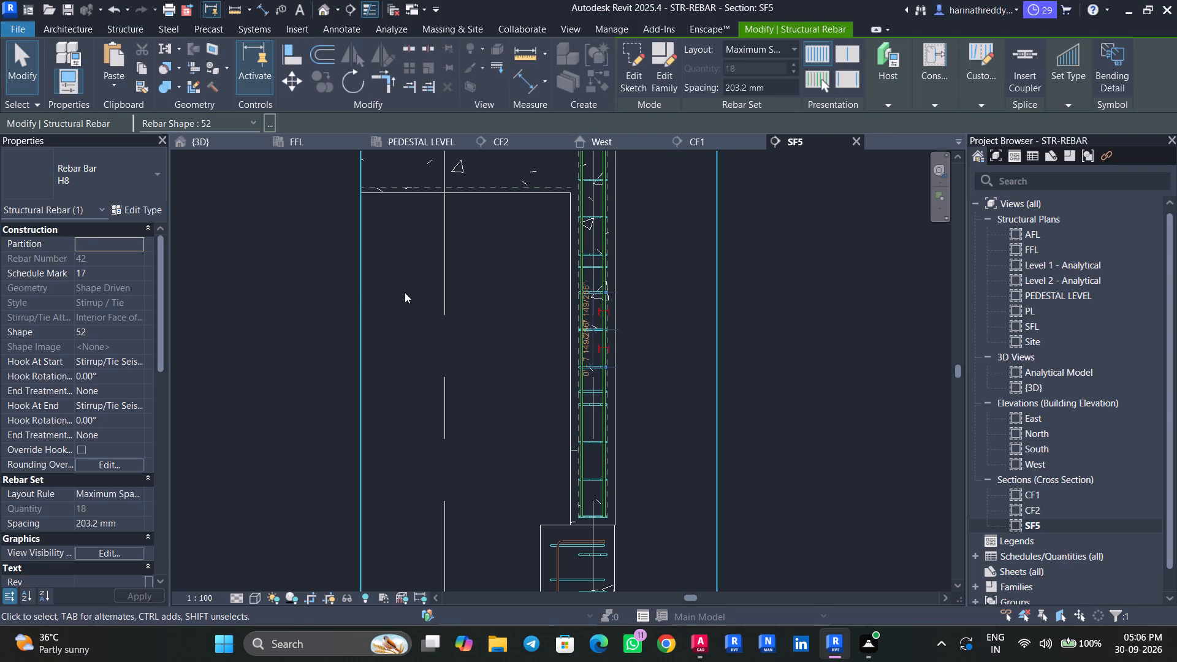
pyautogui.press('Escape')
pyautogui.press('Escape')
pyautogui.press('Escape')
pyautogui.press('Escape')
pyautogui.press('Escape')
pyautogui.press('Escape')
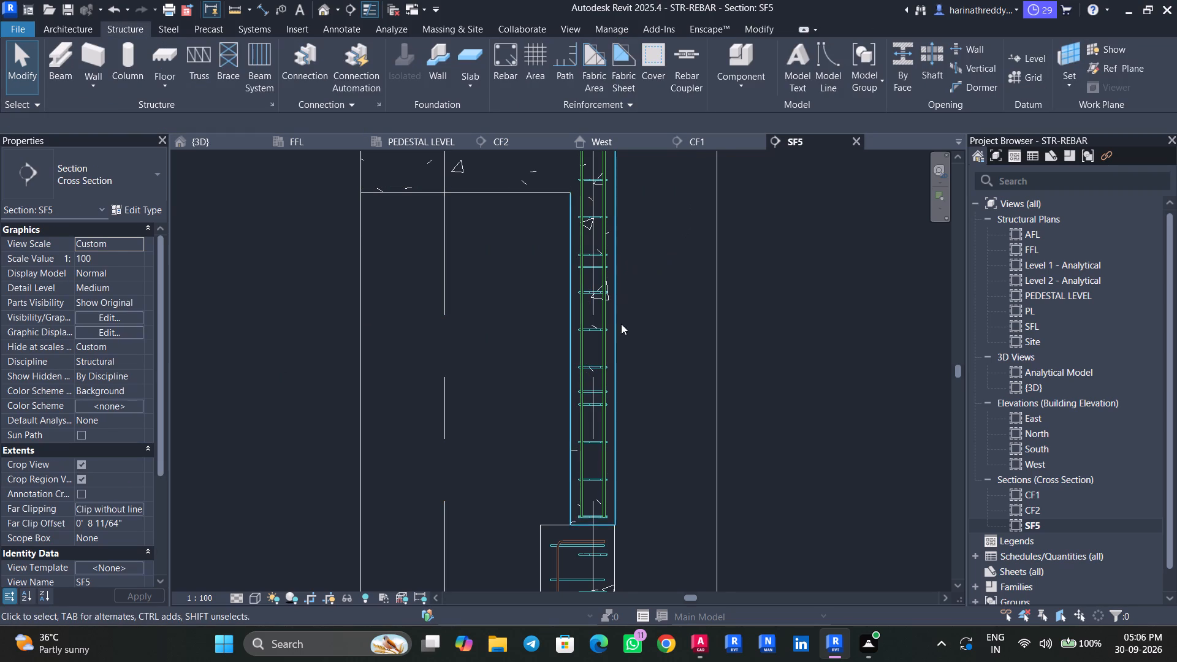
# Extend the H12 vertical bar set farther from the footing's flush edge down through the pedestal to the lowest stirrup.
pyautogui.moveTo(620, 324); pyautogui.dragTo(632, 162, button='middle')
pyautogui.scroll(4, 577, 318)
pyautogui.click(606, 339)
pyautogui.moveTo(606, 346); pyautogui.dragTo(611, 173, button='middle')
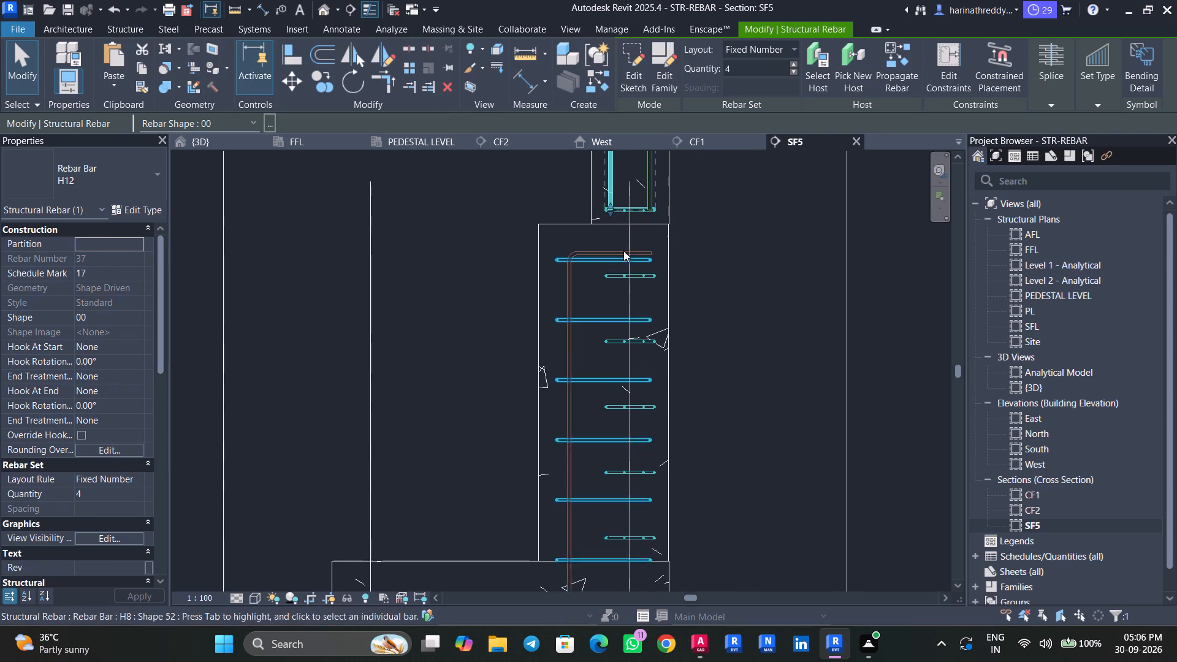
pyautogui.moveTo(612, 216); pyautogui.dragTo(614, 506)
pyautogui.moveTo(637, 496); pyautogui.dragTo(630, 338, button='middle')
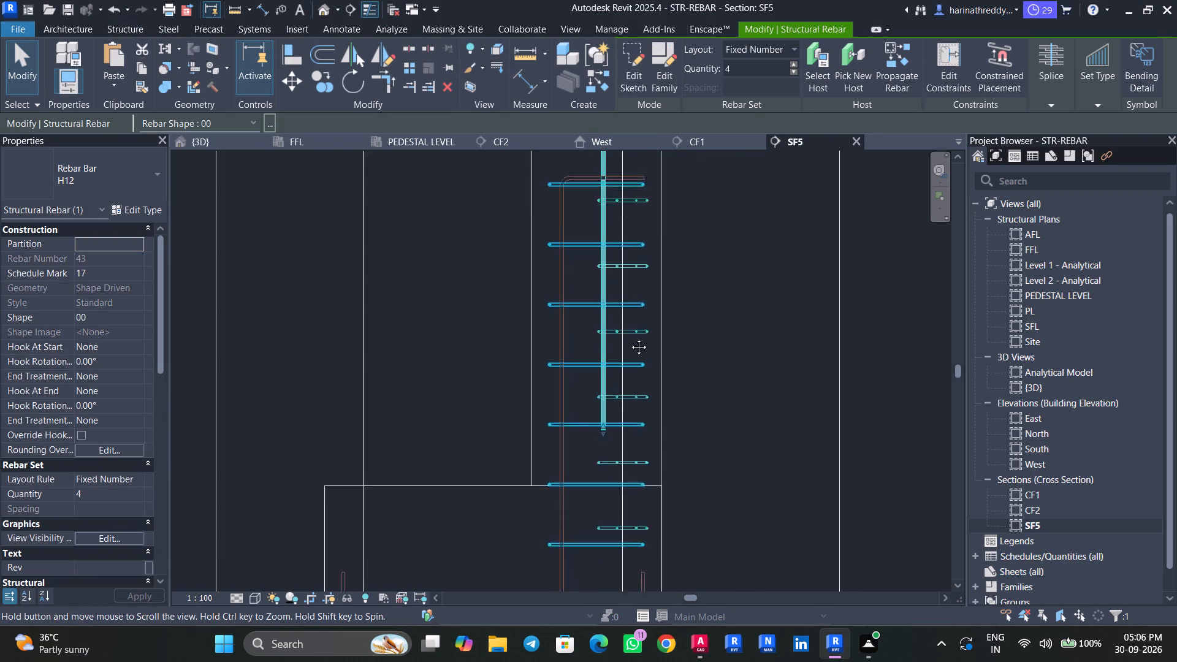
pyautogui.moveTo(630, 338); pyautogui.dragTo(633, 177, button='middle')
pyautogui.moveTo(604, 192); pyautogui.dragTo(608, 354)
pyautogui.moveTo(656, 235); pyautogui.dragTo(651, 442, button='middle')
pyautogui.press('Escape')
# Extend the H12 vertical bar set beside the footing's flush edge down through the pedestal to the lowest stirrup.
pyautogui.moveTo(645, 288); pyautogui.dragTo(630, 601, button='middle')
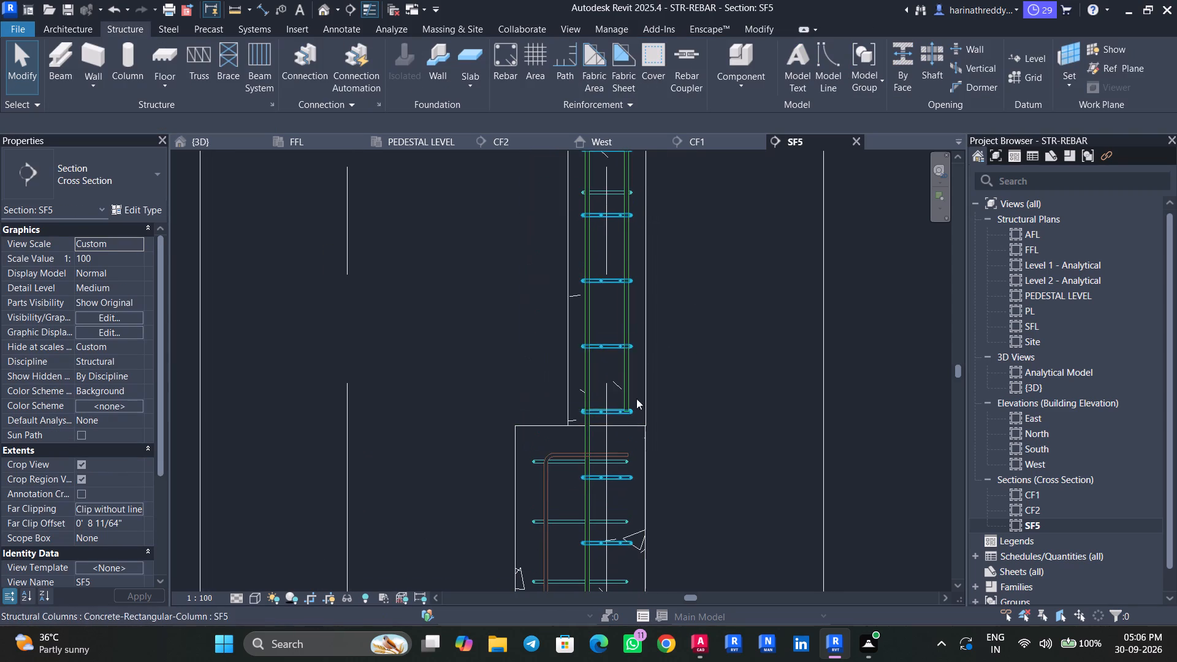
pyautogui.click(624, 370)
pyautogui.moveTo(657, 426); pyautogui.dragTo(657, 371, button='middle')
pyautogui.moveTo(628, 361); pyautogui.dragTo(629, 431)
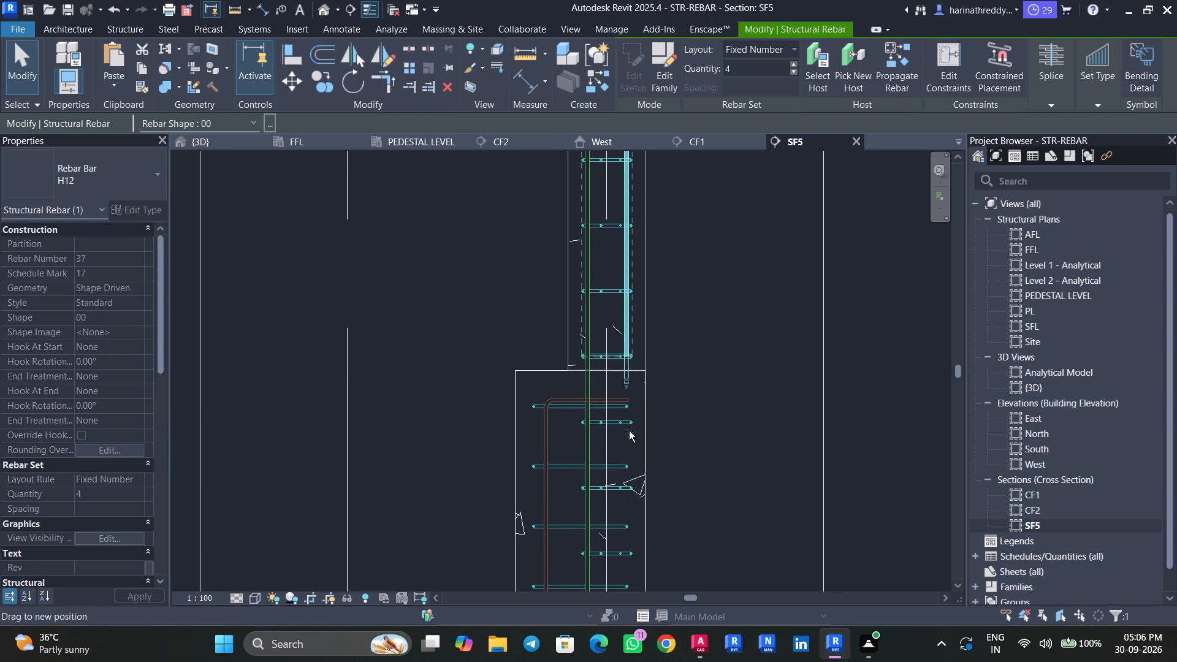
pyautogui.moveTo(629, 431); pyautogui.dragTo(630, 550)
pyautogui.moveTo(697, 527); pyautogui.dragTo(688, 248, button='middle')
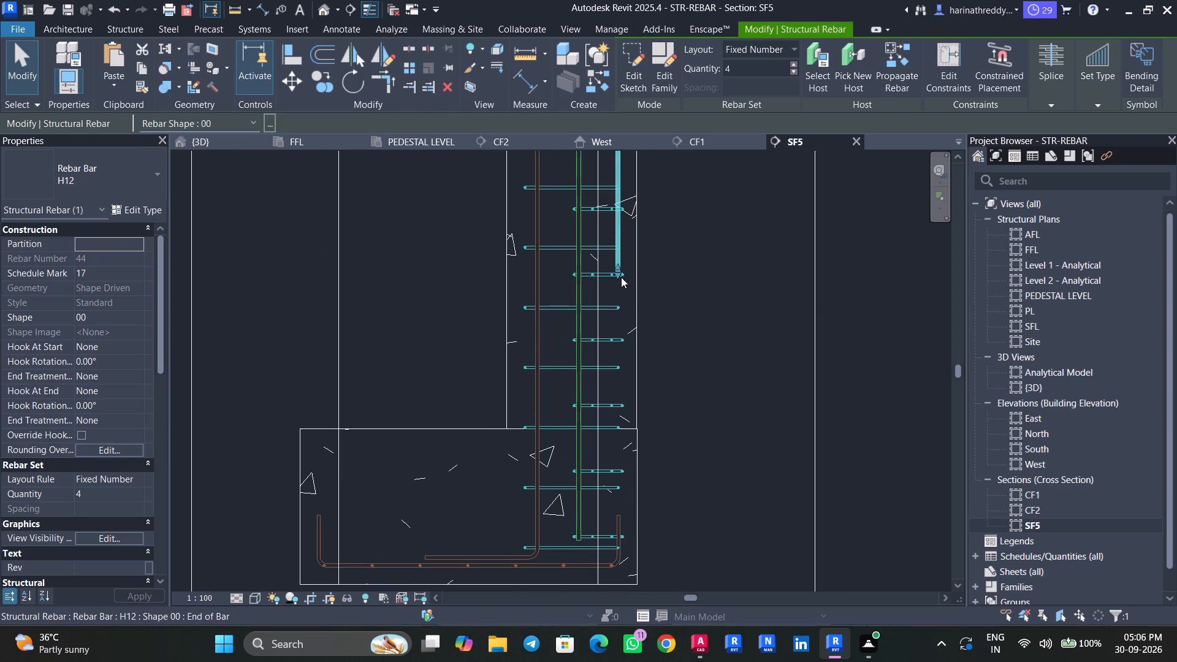
pyautogui.moveTo(621, 276); pyautogui.dragTo(614, 544)
pyautogui.scroll(6, 625, 541)
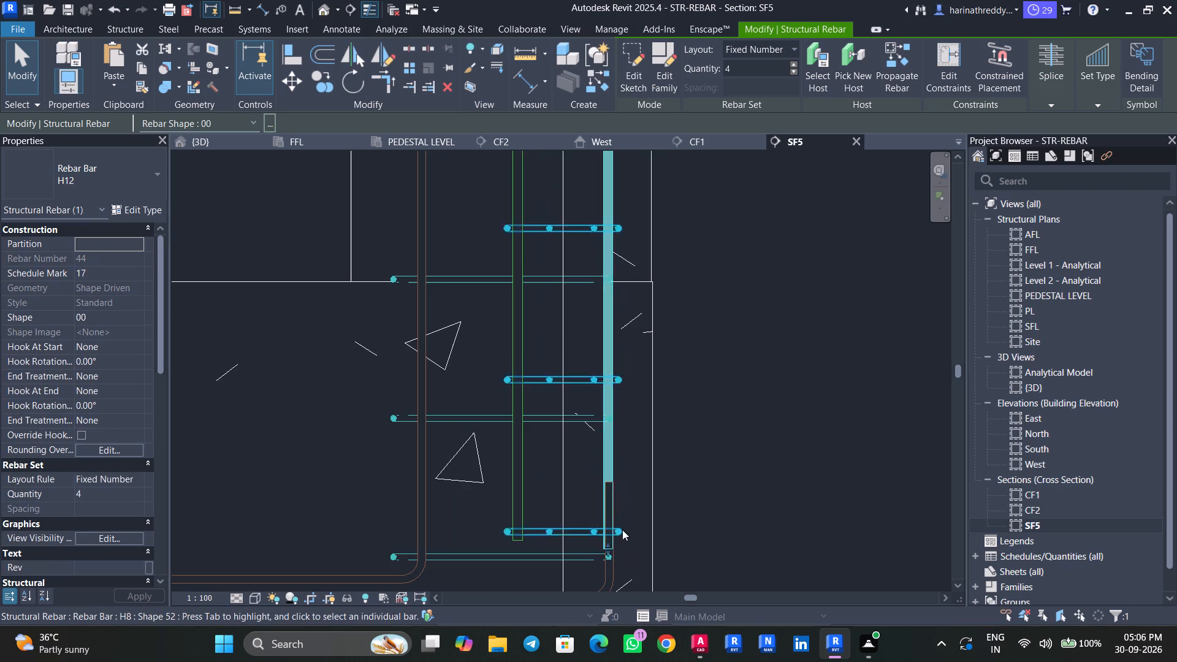
pyautogui.press('Escape')
pyautogui.press('Escape')
pyautogui.scroll(-5, 641, 307)
pyautogui.moveTo(638, 322); pyautogui.dragTo(619, 452, button='middle')
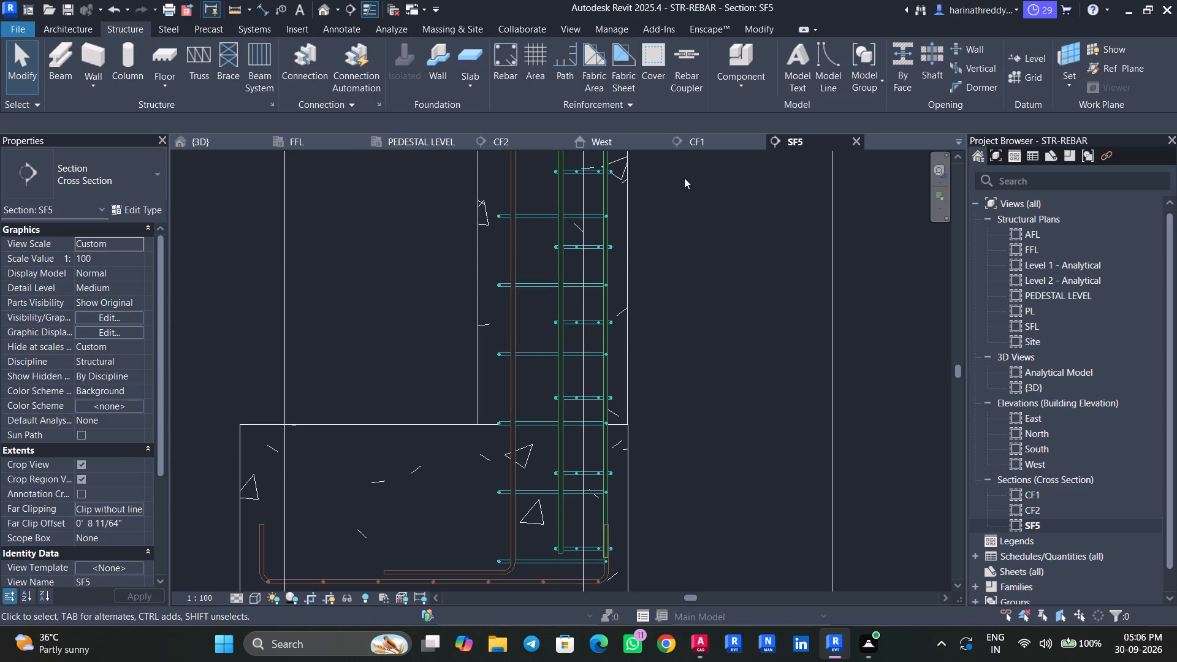
# In the PEDESTAL LEVEL plan, set C1's outer H8 stirrup set to Maximum Spacing with 8" spacing.
pyautogui.click(425, 141)
pyautogui.click(527, 293)
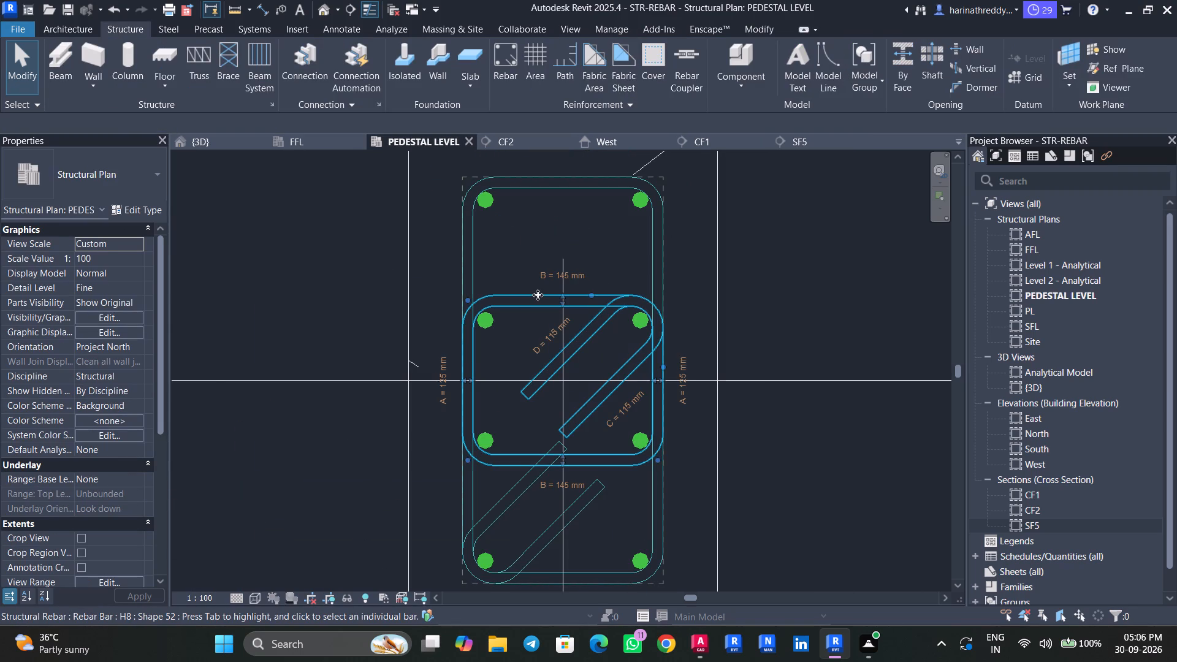
pyautogui.press('Escape')
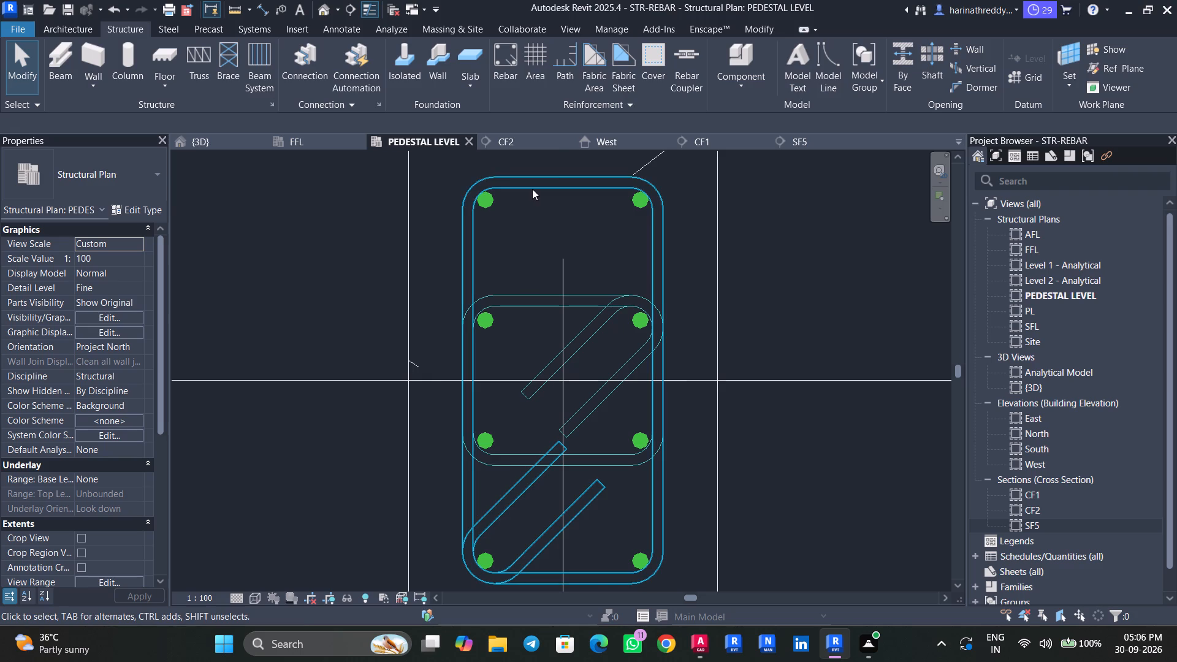
pyautogui.click(532, 189)
pyautogui.click(141, 490)
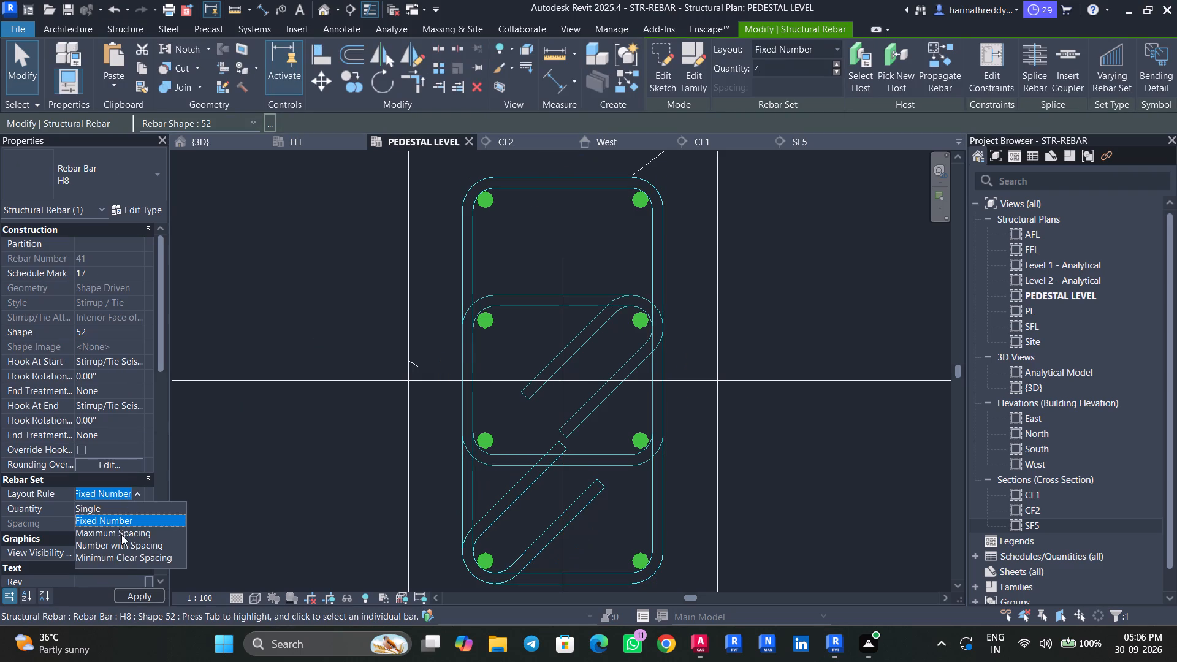
pyautogui.click(121, 535)
pyautogui.click(129, 522)
pyautogui.press('8')
pyautogui.hotkey('shift', '"')
pyautogui.press('Return')
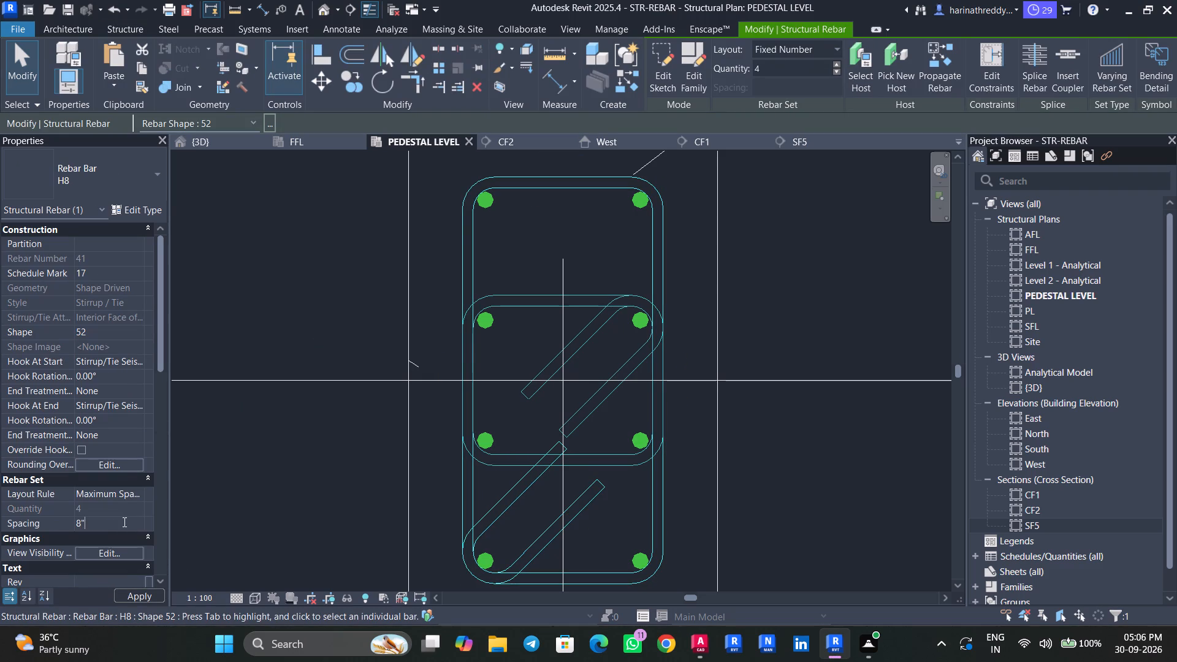
# Select all H8 stirrups in the project and set them to show unobscured in the {3D} view.
pyautogui.press('Escape')
pyautogui.press('Escape')
pyautogui.press('Escape')
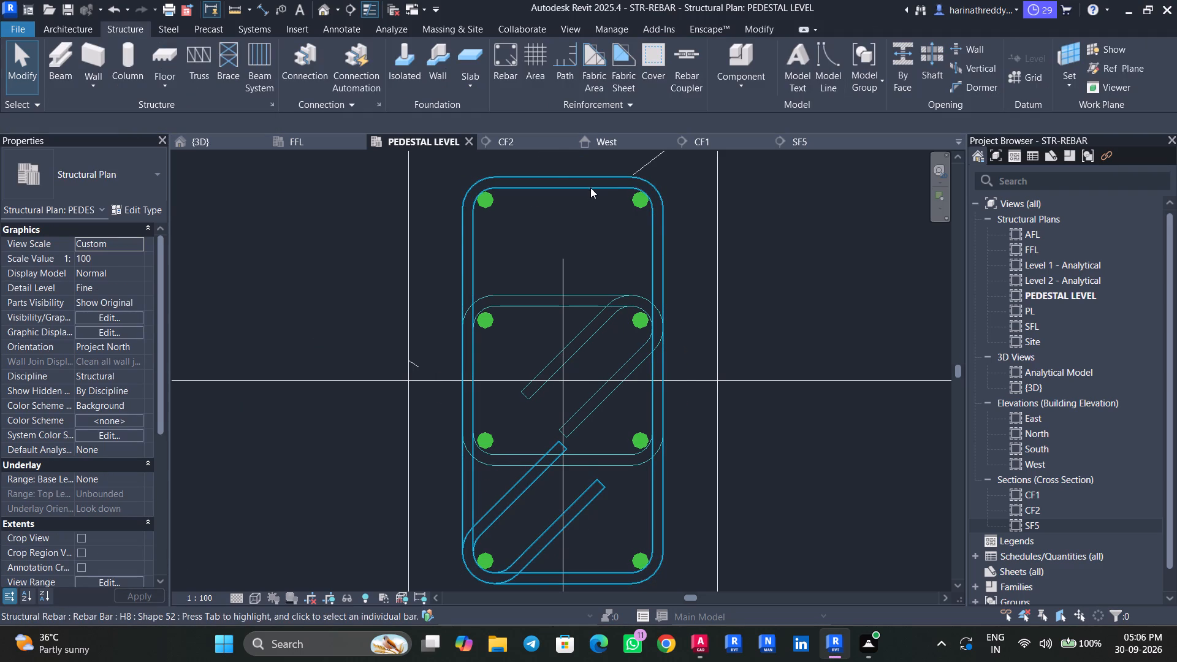
pyautogui.click(589, 187)
pyautogui.press('s')
pyautogui.press('a')
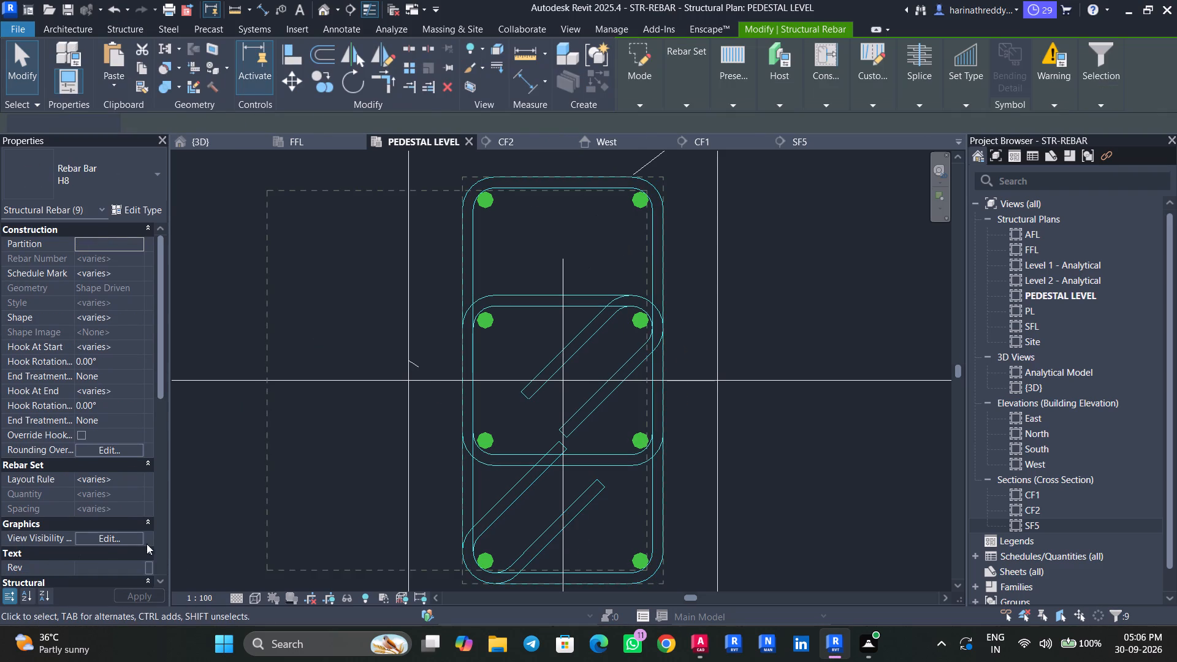
pyautogui.click(133, 537)
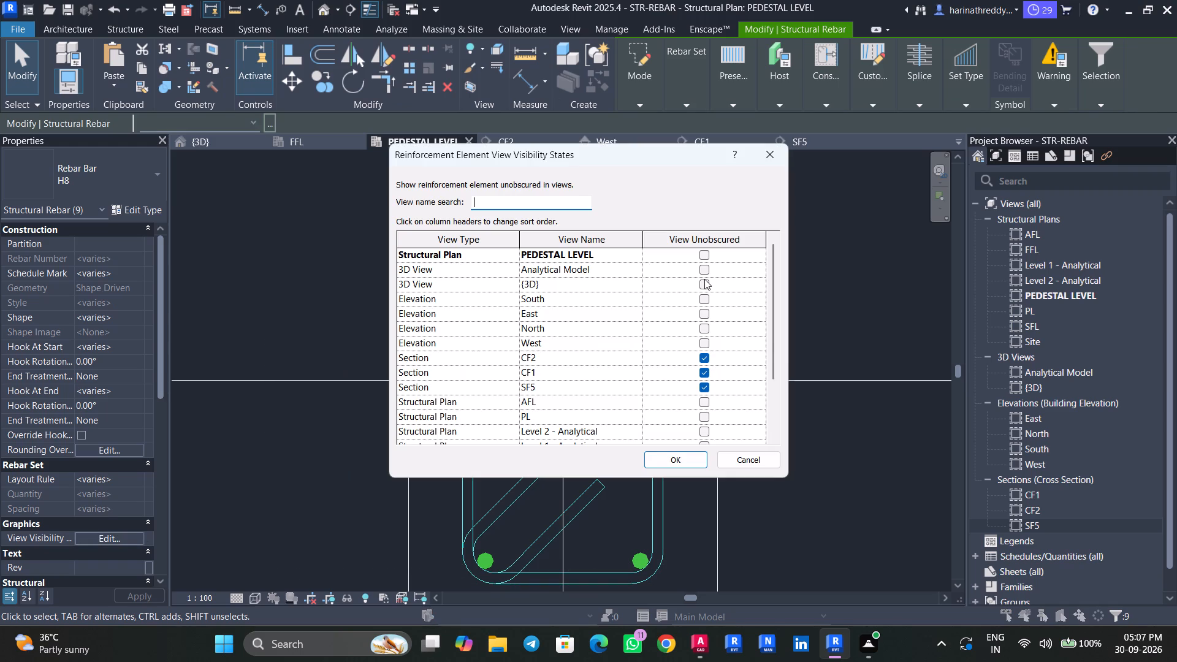
pyautogui.click(704, 283)
pyautogui.click(668, 460)
pyautogui.press('Escape')
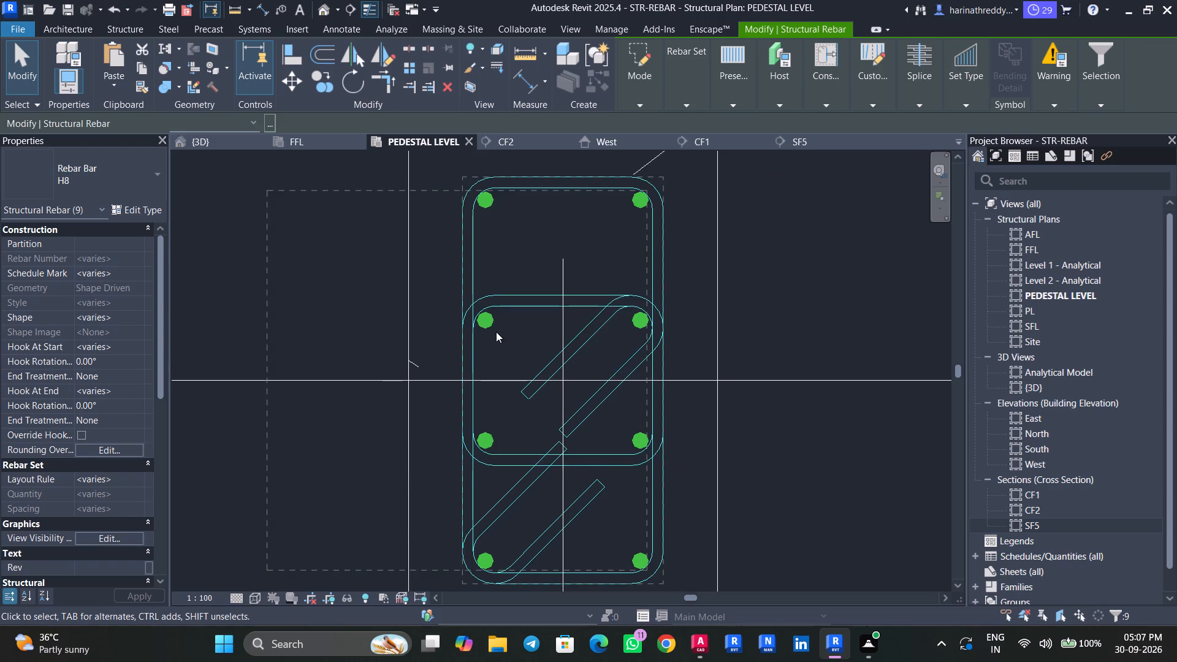
pyautogui.press('Escape')
# Select all H12 vertical bars in the project and set them to show unobscured in the {3D} view.
pyautogui.click(491, 323)
pyautogui.press('s')
pyautogui.press('a')
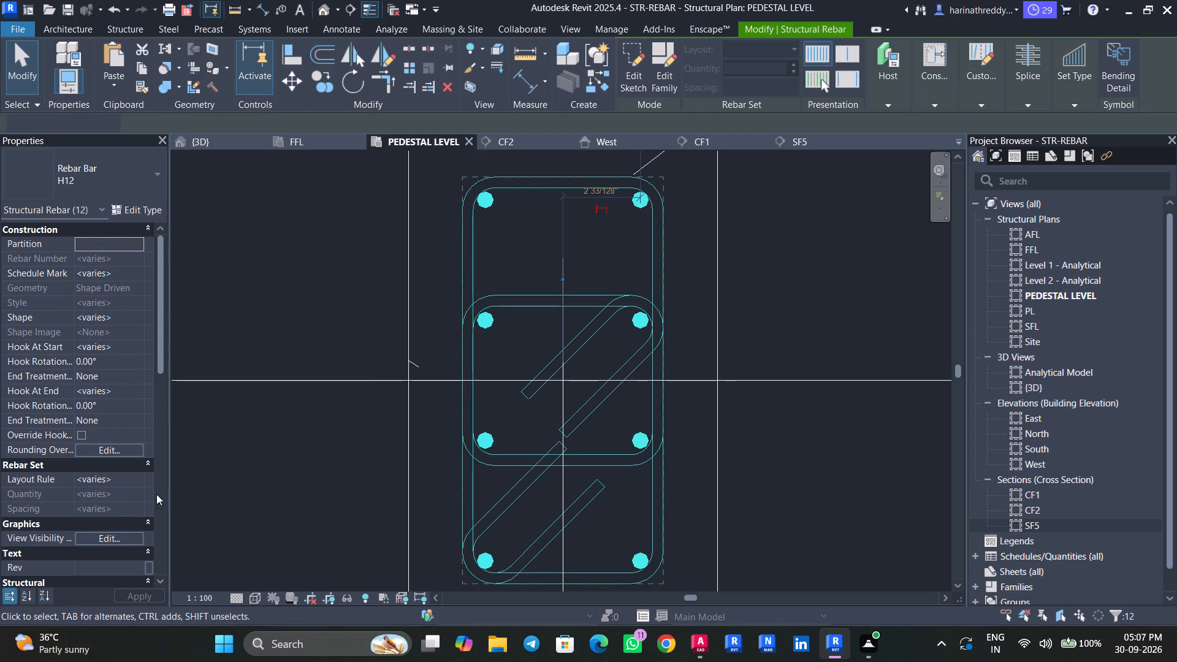
pyautogui.click(133, 535)
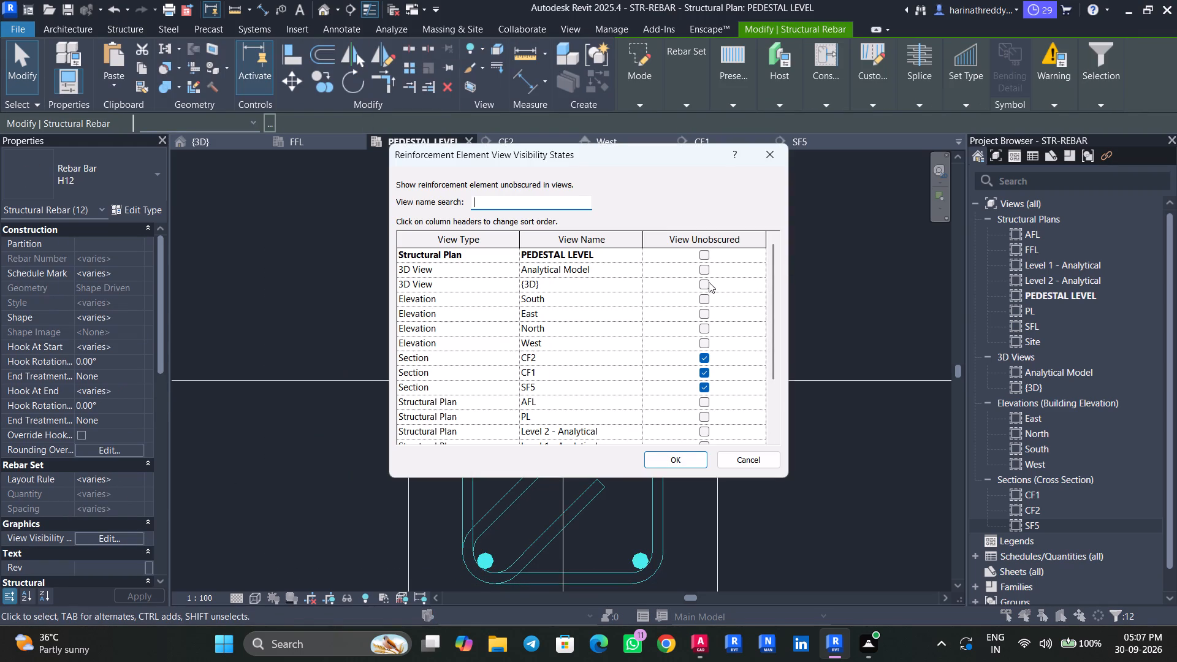
pyautogui.click(706, 284)
pyautogui.click(654, 462)
pyautogui.press('Escape')
pyautogui.press('Escape')
pyautogui.press('Escape')
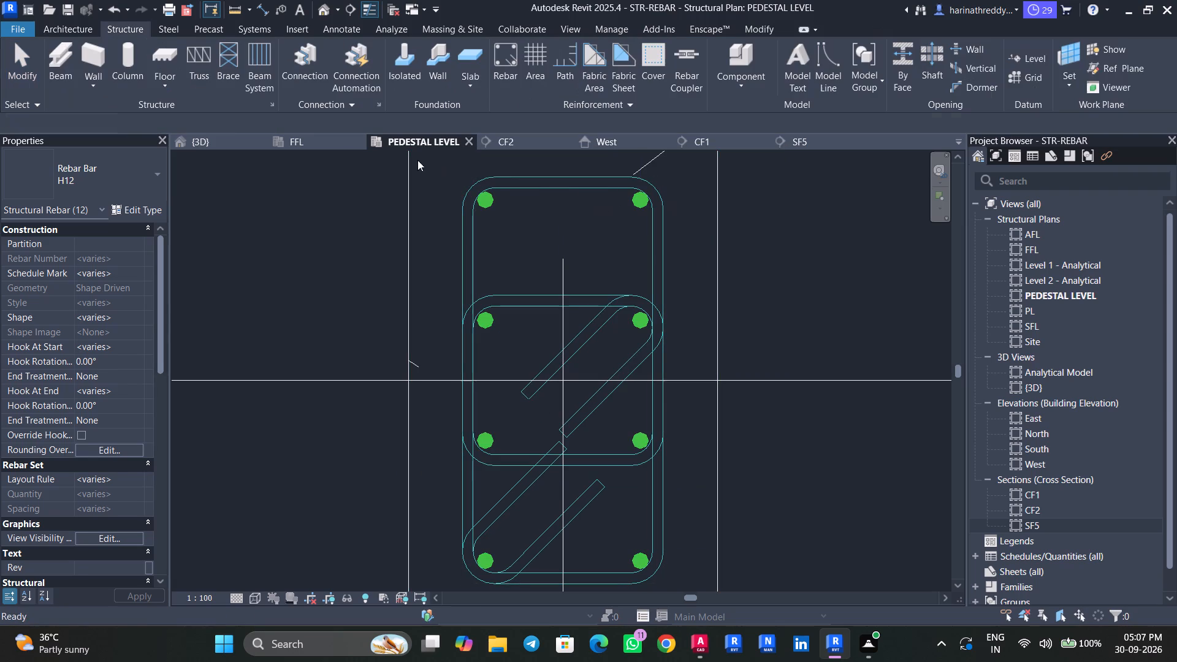
pyautogui.press('Escape')
# Examine the column, pedestal and footing reinforcement in the {3D} view, including where the column cage enters the corner footing.
pyautogui.click(212, 140)
pyautogui.scroll(16, 530, 501)
pyautogui.press('Escape')
pyautogui.press('Escape')
pyautogui.moveTo(321, 444); pyautogui.dragTo(300, 199, button='middle')
pyautogui.moveTo(322, 301); pyautogui.dragTo(321, 238, button='middle')
pyautogui.scroll(1, 322, 292)
pyautogui.moveTo(321, 238); pyautogui.dragTo(316, 150, button='middle')
pyautogui.scroll(5, 483, 444)
pyautogui.keyDown('shift'); pyautogui.moveTo(573, 446); pyautogui.dragTo(582, 440, button='middle'); pyautogui.keyUp('shift')
pyautogui.scroll(-8, 582, 440)
pyautogui.scroll(1, 582, 439)
pyautogui.scroll(-5, 582, 439)
pyautogui.moveTo(583, 438); pyautogui.dragTo(699, 368, button='middle')
pyautogui.scroll(-4, 691, 379)
pyautogui.moveTo(699, 350); pyautogui.dragTo(718, 308, button='middle')
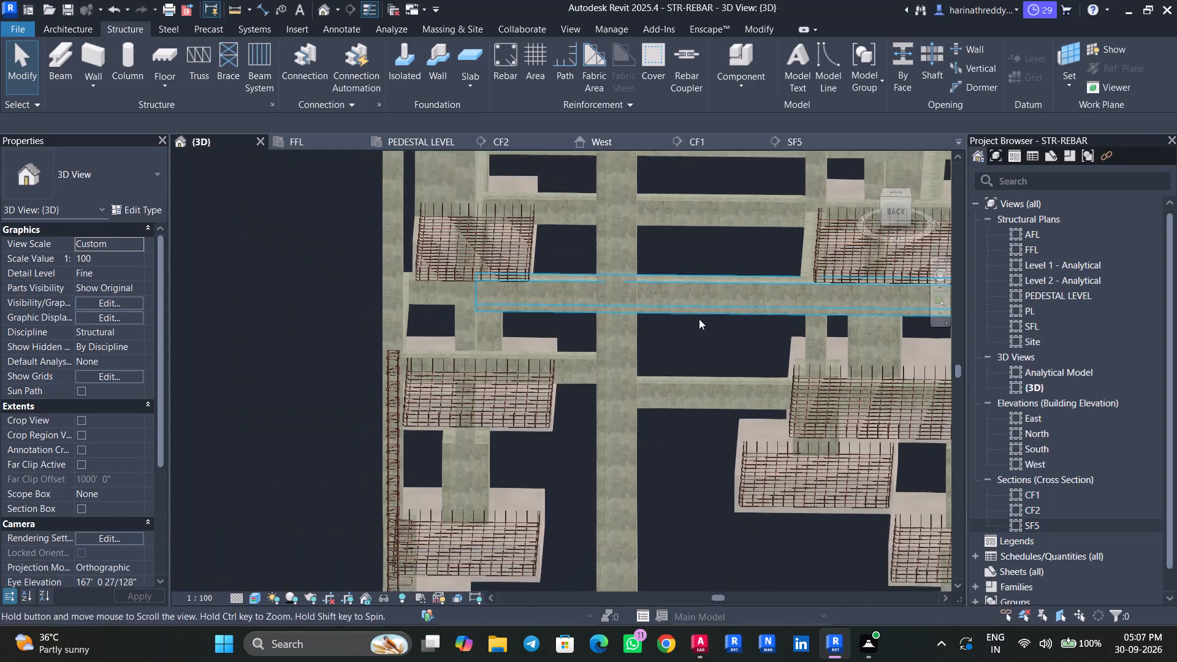
pyautogui.scroll(6, 447, 471)
pyautogui.moveTo(438, 487); pyautogui.dragTo(478, 300, button='middle')
pyautogui.scroll(2, 436, 396)
pyautogui.scroll(-1, 436, 398)
pyautogui.scroll(3, 436, 398)
pyautogui.moveTo(438, 390); pyautogui.dragTo(468, 278, button='middle')
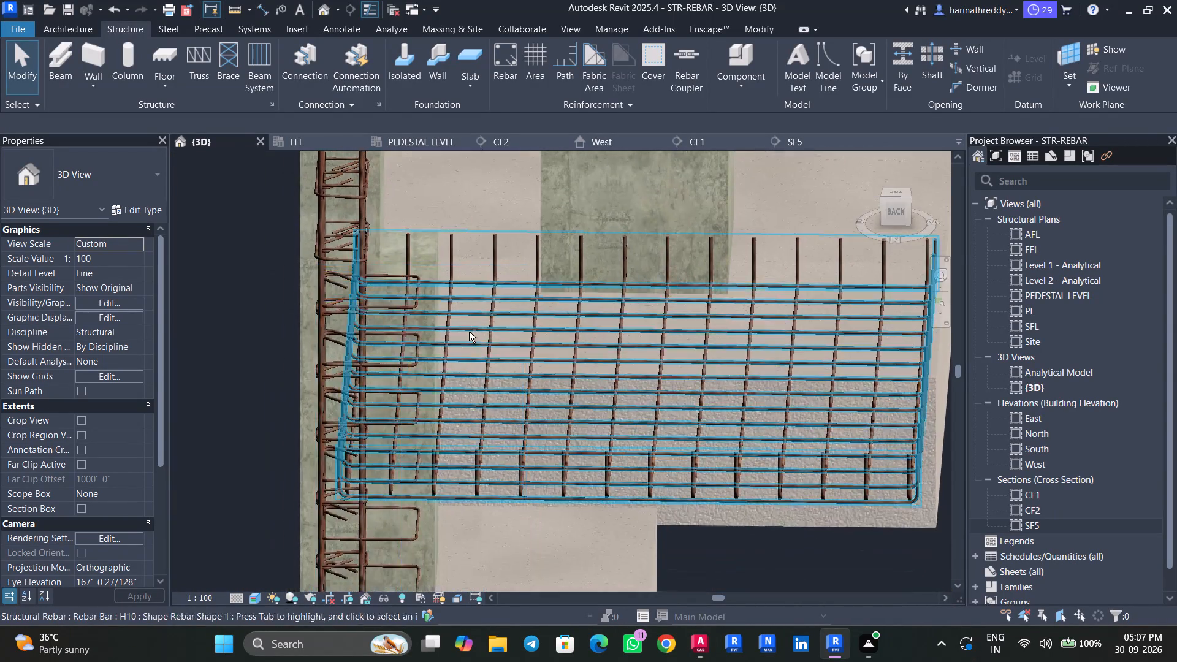
pyautogui.keyDown('shift'); pyautogui.moveTo(469, 332); pyautogui.dragTo(464, 369, button='middle'); pyautogui.keyUp('shift')
pyautogui.scroll(-4, 464, 358)
pyautogui.moveTo(465, 348); pyautogui.dragTo(417, 533, button='middle')
pyautogui.scroll(-5, 443, 407)
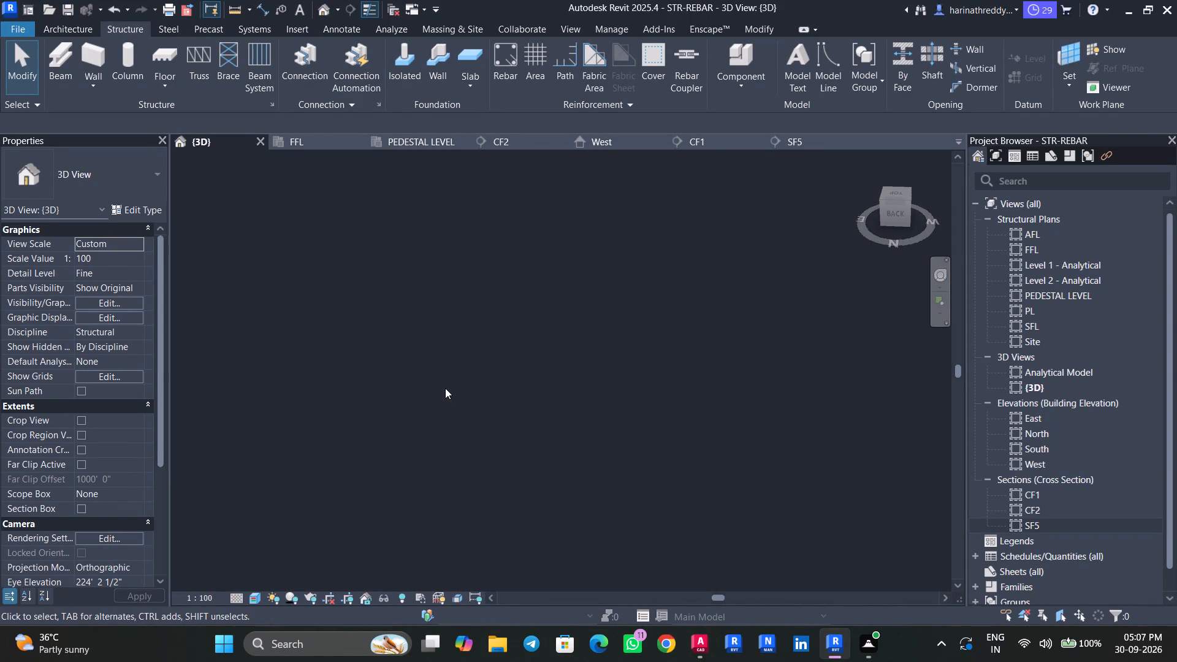
pyautogui.scroll(-6, 445, 388)
pyautogui.moveTo(467, 330); pyautogui.dragTo(435, 541, button='middle')
pyautogui.scroll(15, 461, 289)
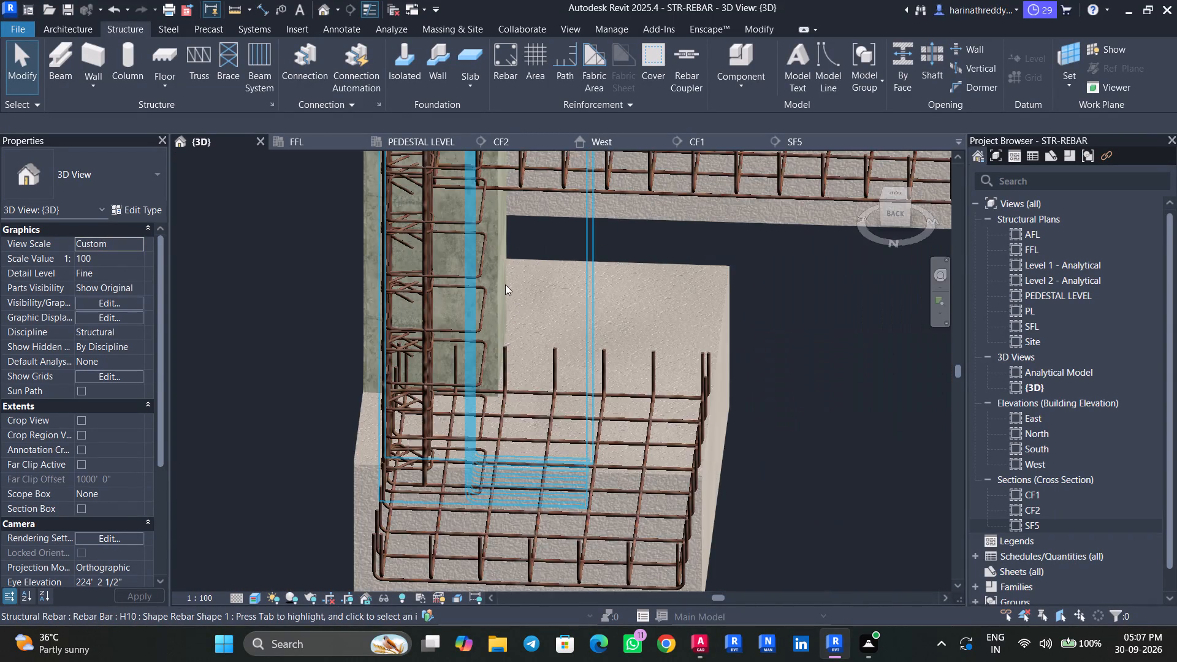
pyautogui.moveTo(505, 288); pyautogui.dragTo(464, 462, button='middle')
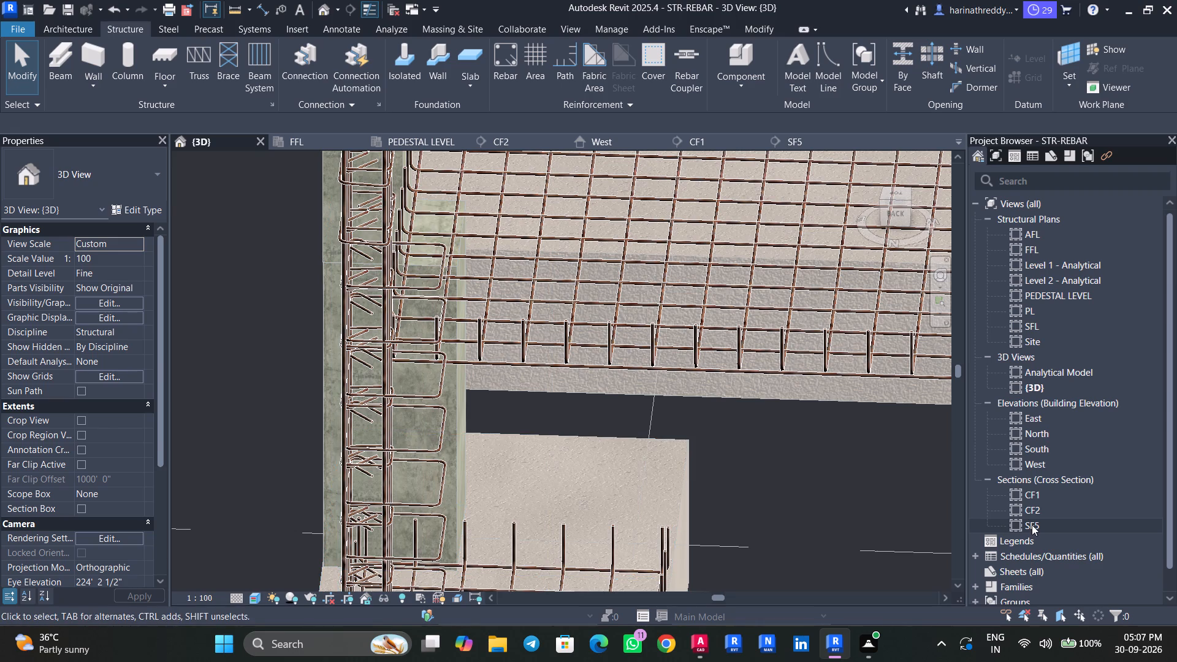
# From section SF5, select all H10 bars in the project and set them to show unobscured in the {3D} view.
pyautogui.doubleClick(1032, 525)
pyautogui.click(514, 386)
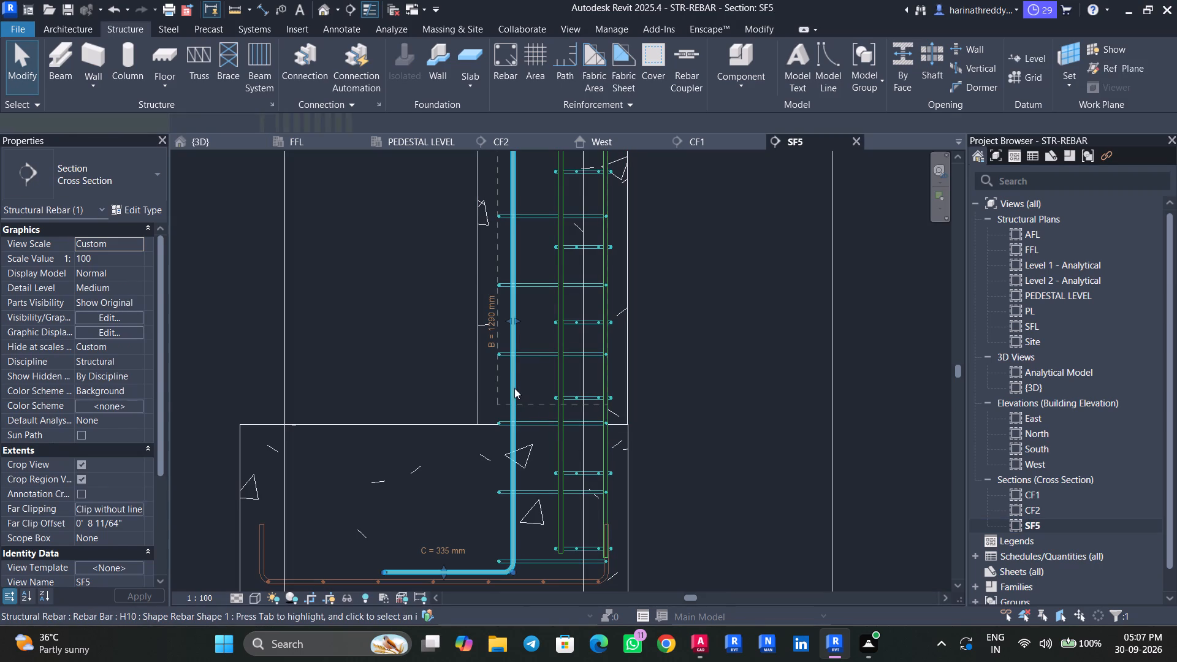
pyautogui.write('SA')
pyautogui.click(115, 535)
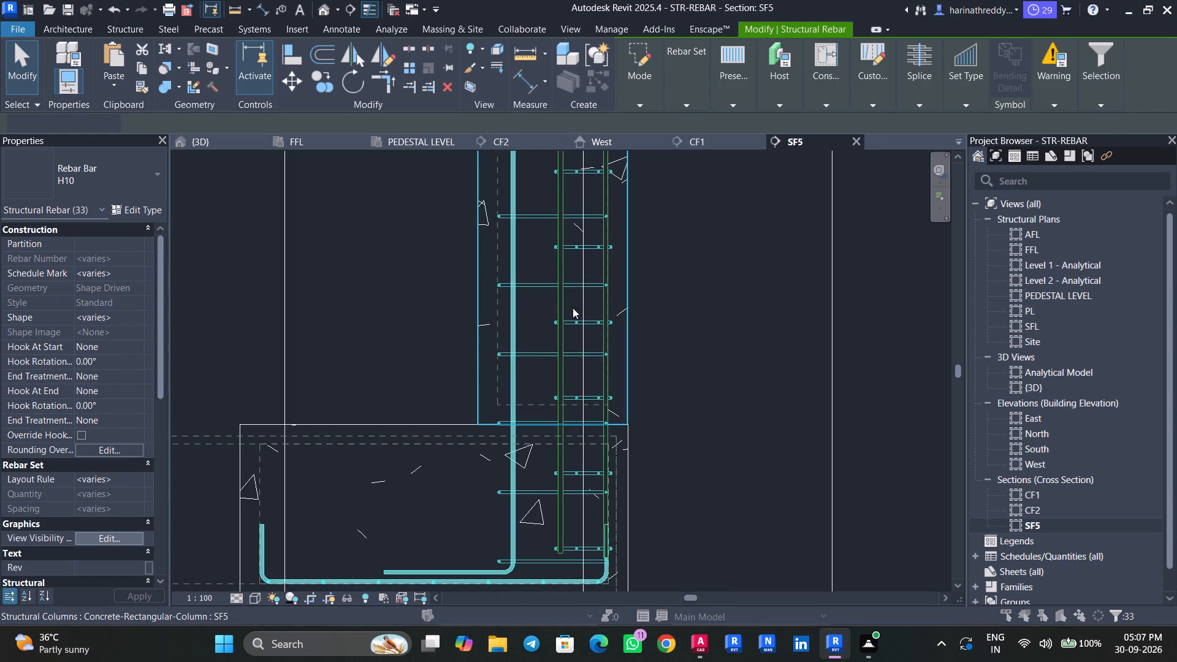
pyautogui.click(704, 280)
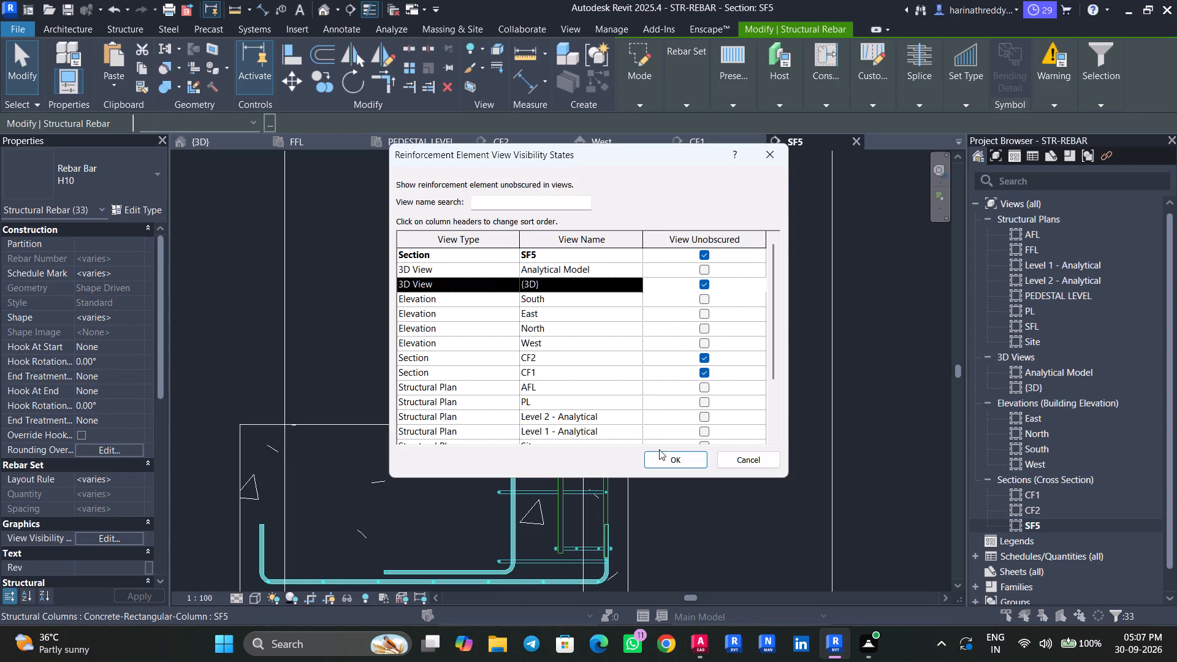
pyautogui.click(662, 450)
pyautogui.click(661, 457)
pyautogui.press('Escape')
pyautogui.press('Escape')
pyautogui.press('Escape')
# Return to the {3D} view to check the footing and pedestal reinforcement, and save the project.
pyautogui.click(204, 143)
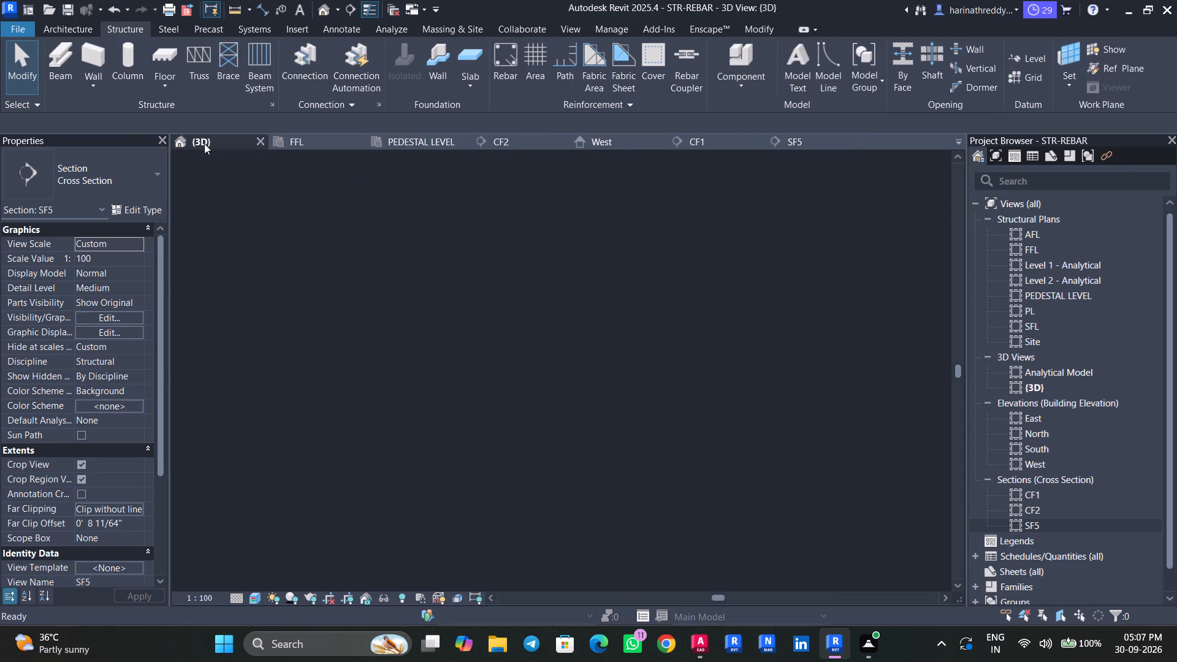
pyautogui.press('Escape')
pyautogui.press('Escape')
pyautogui.keyDown('shift'); pyautogui.scroll(1, 775, 458); pyautogui.keyUp('shift')
pyautogui.scroll(-6, 766, 453)
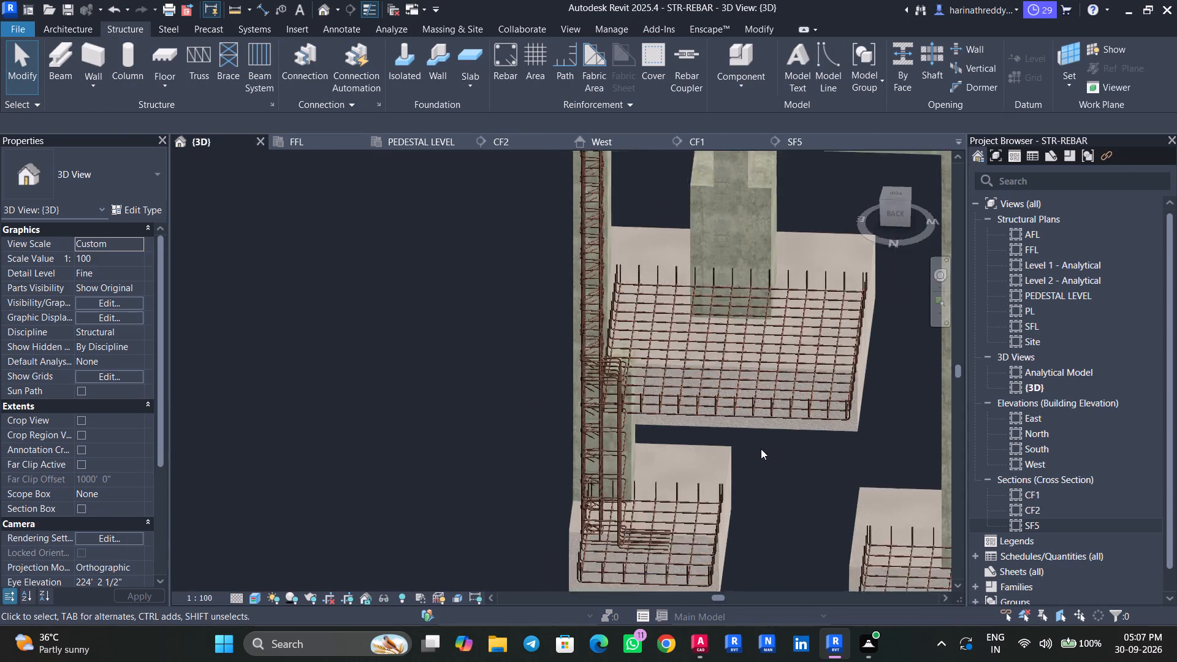
pyautogui.scroll(-10, 761, 449)
pyautogui.moveTo(573, 426); pyautogui.dragTo(327, 391, button='middle')
pyautogui.hotkey('ctrl', 's')
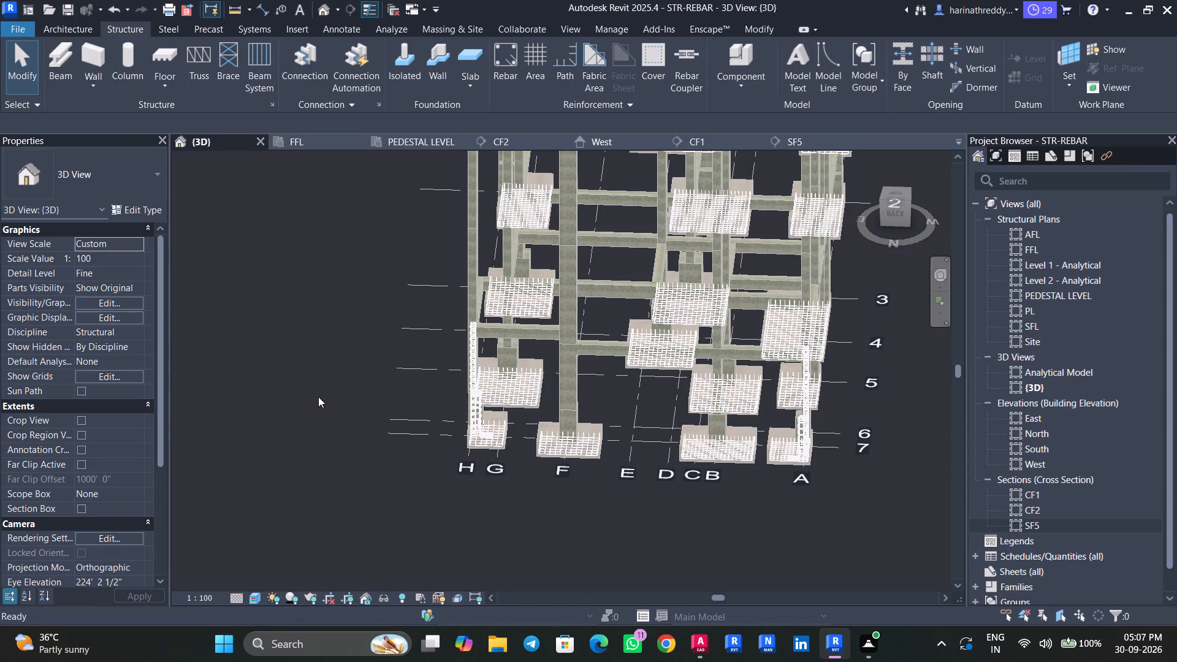
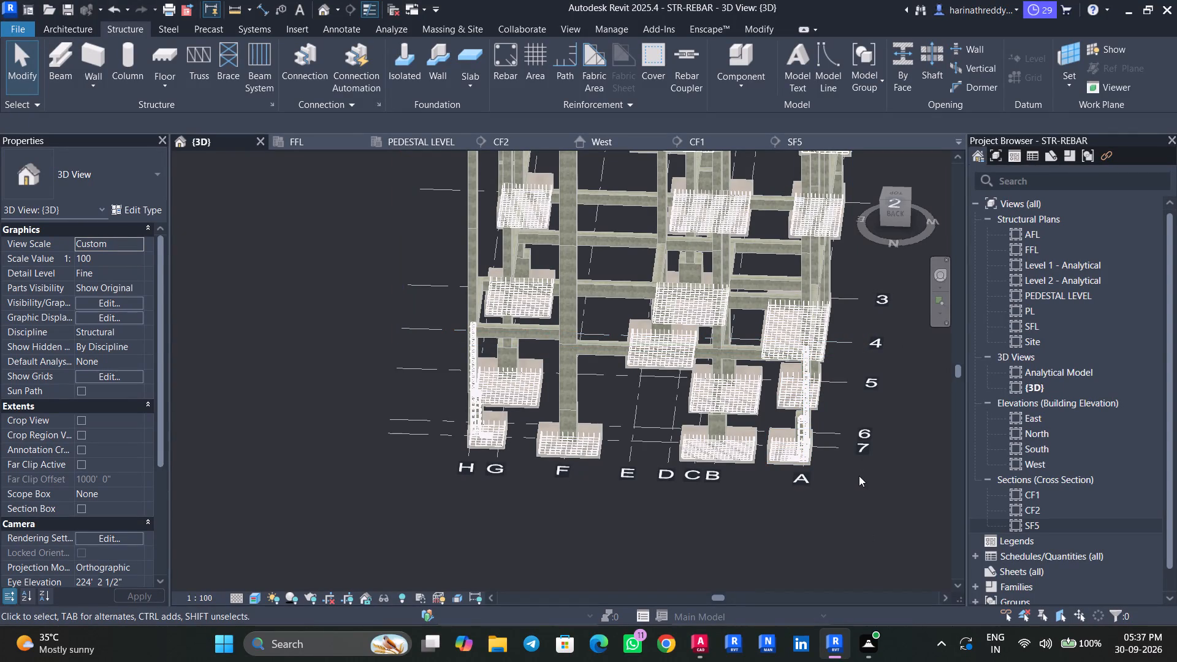
# Examine the footings, pedestals and corner column cages across the whole structure in the {3D} view.
pyautogui.keyDown('shift'); pyautogui.moveTo(890, 525); pyautogui.dragTo(865, 520, button='middle'); pyautogui.keyUp('shift')
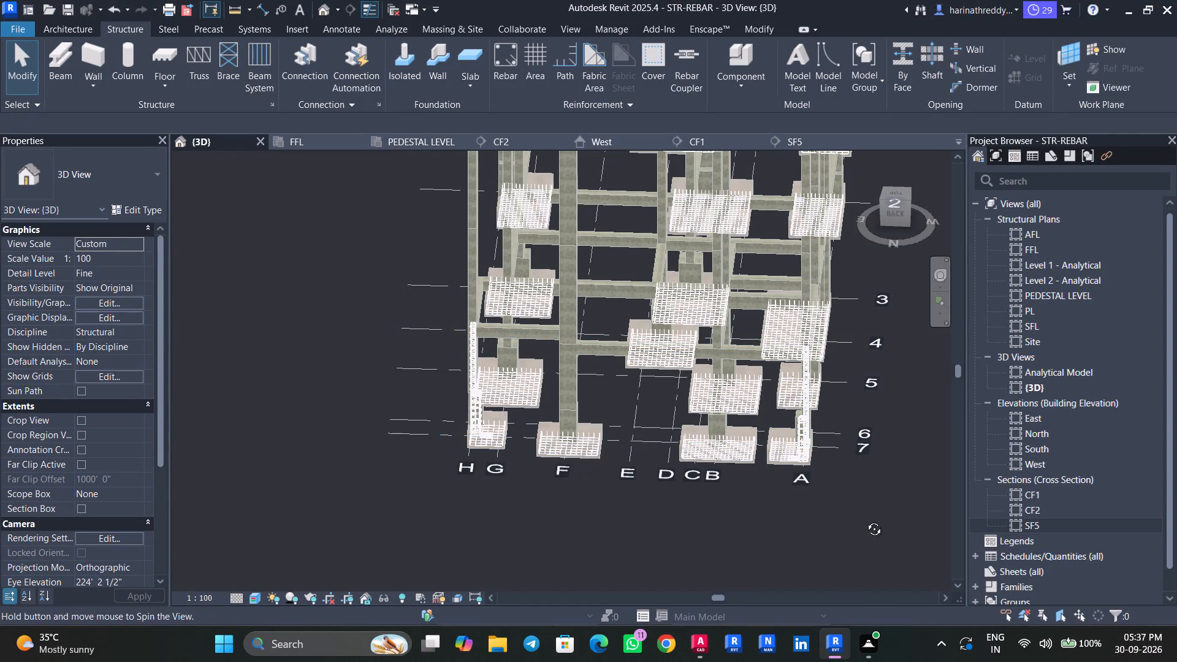
pyautogui.keyDown('shift'); pyautogui.moveTo(865, 520); pyautogui.dragTo(818, 502, button='middle'); pyautogui.keyUp('shift')
pyautogui.scroll(-11, 818, 487)
pyautogui.moveTo(862, 389); pyautogui.dragTo(857, 386, button='middle')
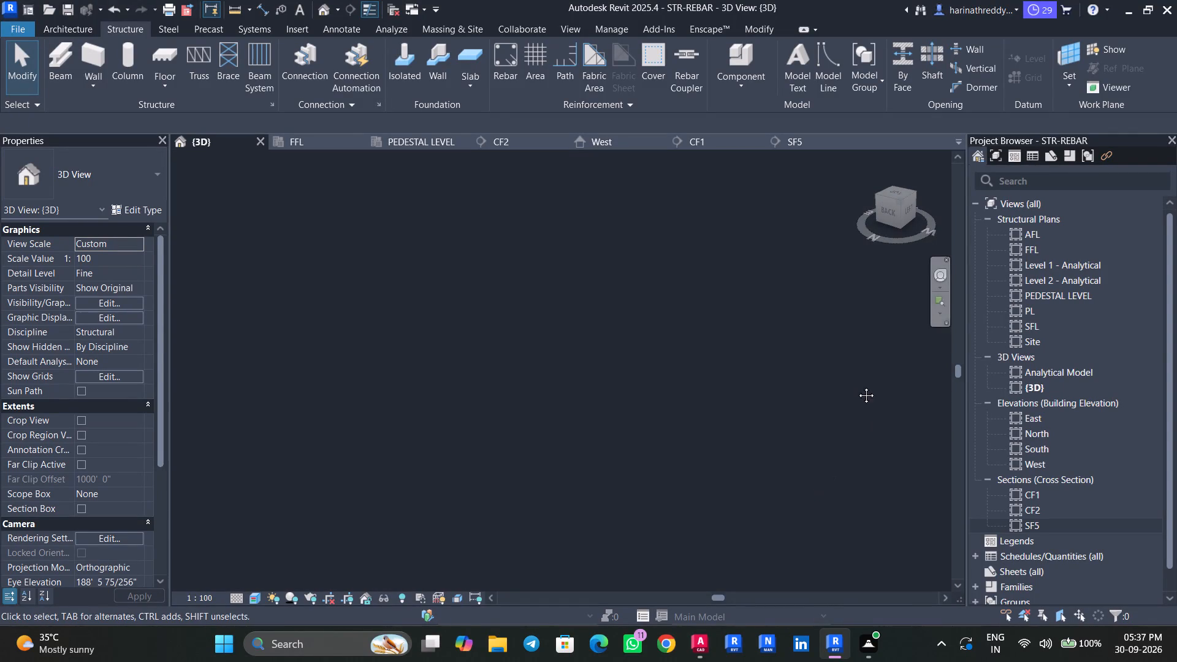
pyautogui.moveTo(857, 386); pyautogui.dragTo(785, 565, button='middle')
pyautogui.scroll(-1, 663, 450)
pyautogui.moveTo(749, 484); pyautogui.dragTo(601, 440, button='middle')
pyautogui.moveTo(736, 488); pyautogui.dragTo(612, 463, button='middle')
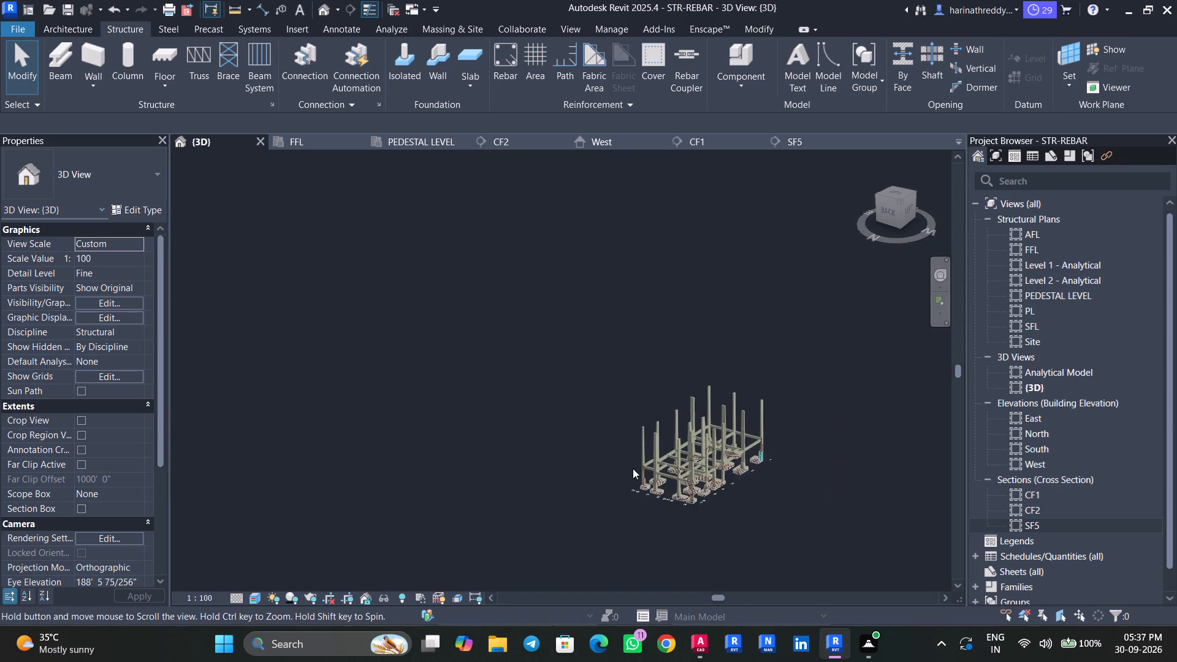
pyautogui.scroll(3, 772, 449)
pyautogui.scroll(-1, 772, 449)
pyautogui.scroll(20, 772, 449)
pyautogui.press('Escape')
pyautogui.press('Escape')
pyautogui.press('Escape')
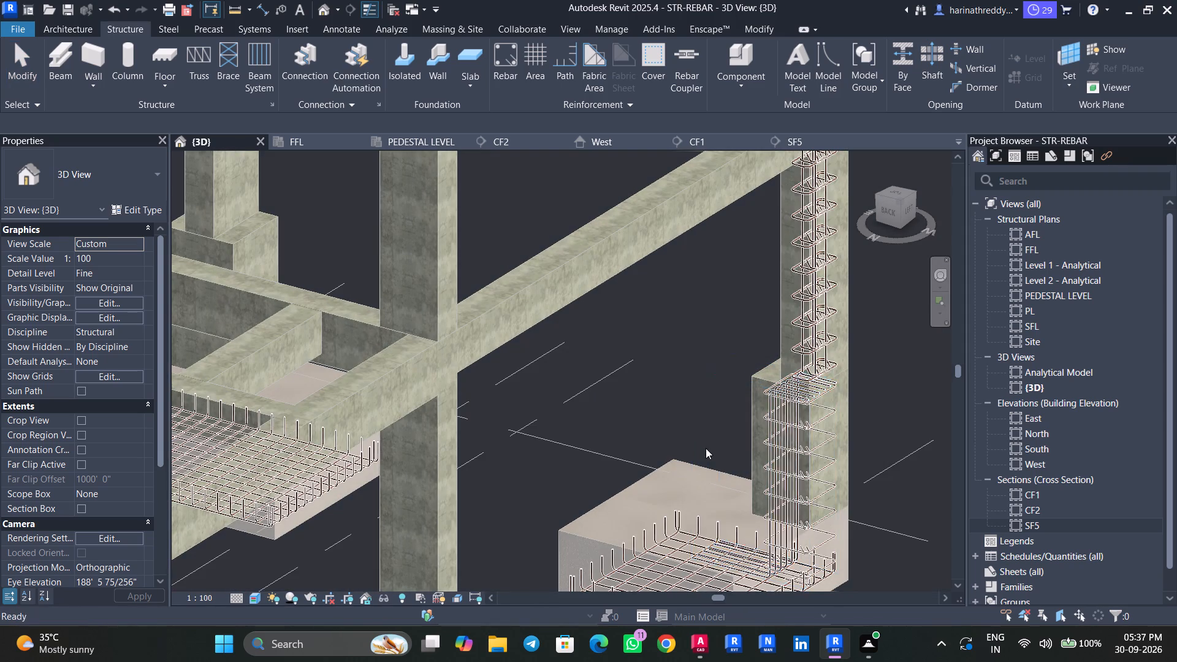
pyautogui.scroll(-3, 714, 290)
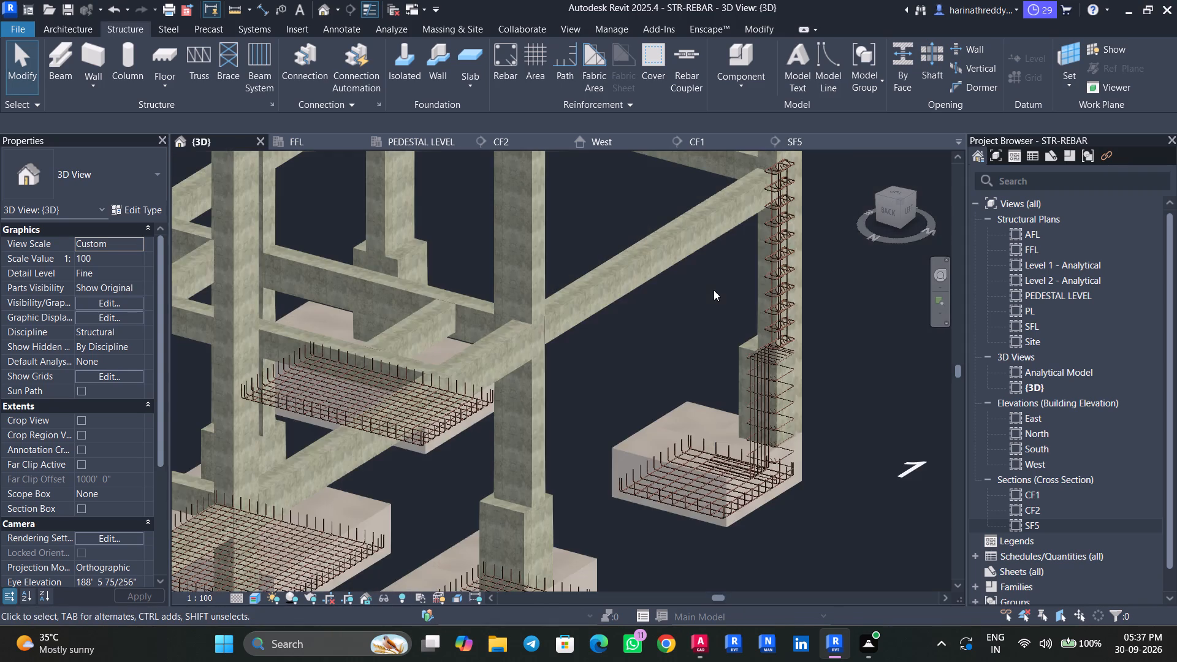
pyautogui.moveTo(714, 290); pyautogui.dragTo(793, 294, button='middle')
pyautogui.scroll(1, 749, 310)
pyautogui.scroll(-1, 749, 310)
pyautogui.scroll(1, 749, 310)
pyautogui.scroll(-4, 749, 310)
pyautogui.moveTo(749, 310); pyautogui.dragTo(907, 270, button='middle')
pyautogui.moveTo(571, 340); pyautogui.dragTo(674, 264, button='middle')
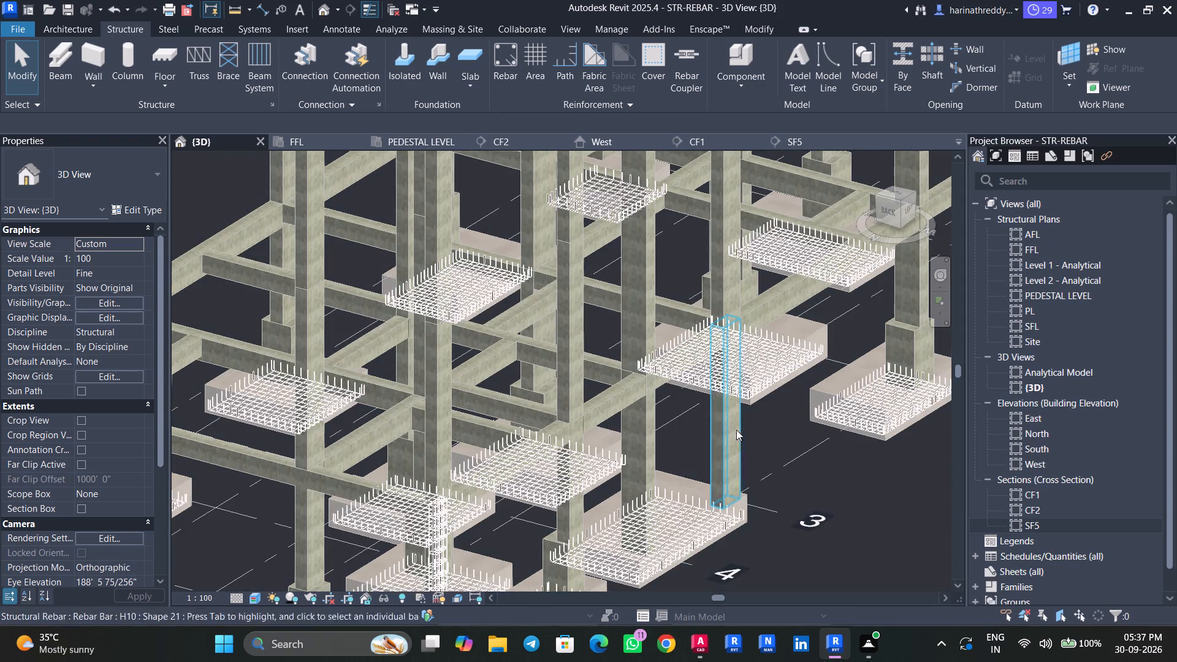
# Inspect the vertical bar set in the corner footing's pedestal at grid A, checking its rebar properties.
pyautogui.moveTo(799, 519); pyautogui.dragTo(845, 376, button='middle')
pyautogui.scroll(4, 443, 446)
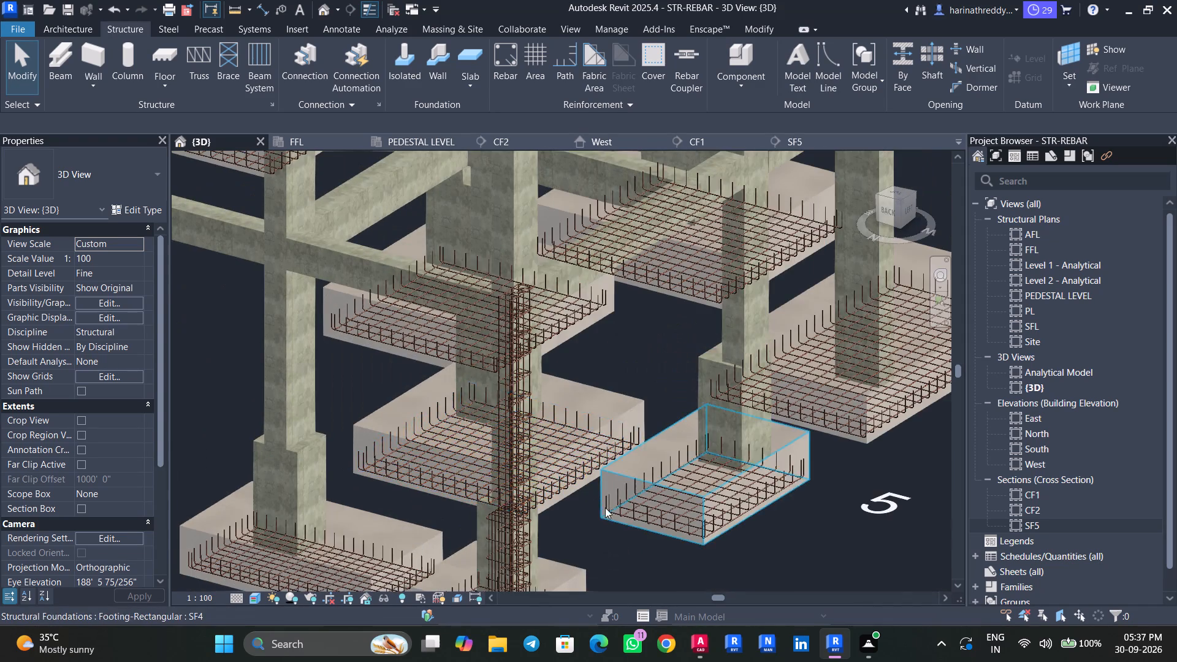
pyautogui.moveTo(577, 518); pyautogui.dragTo(618, 417, button='middle')
pyautogui.scroll(10, 492, 469)
pyautogui.click(629, 449)
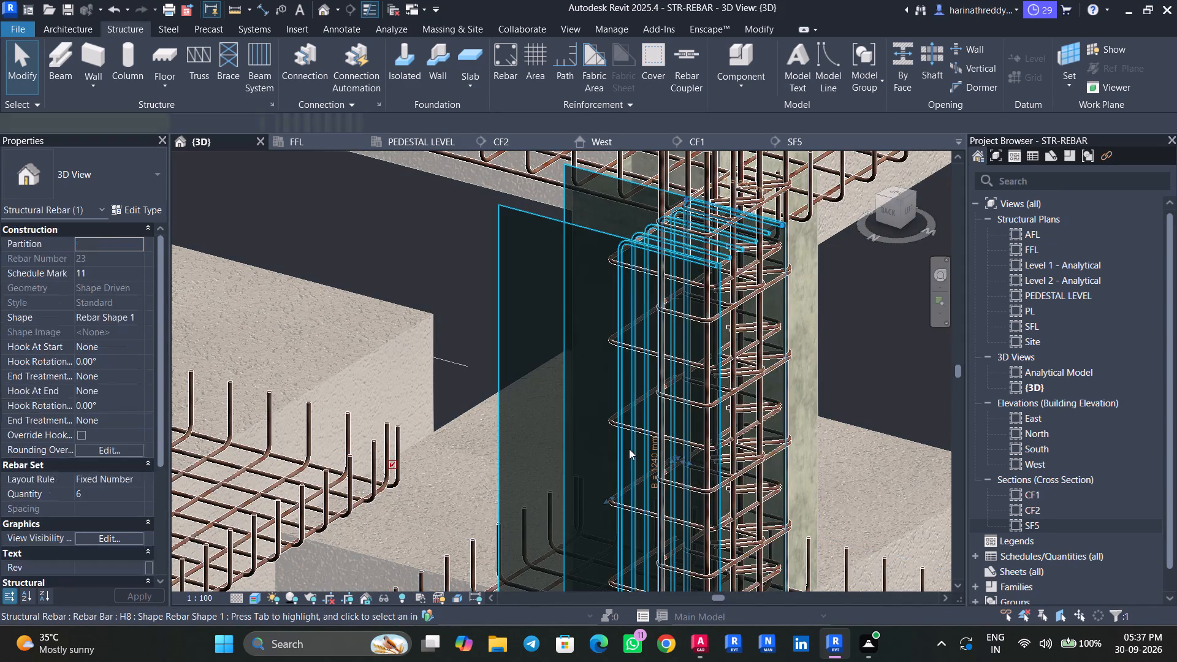
pyautogui.press('Escape')
pyautogui.press('Escape')
pyautogui.press('Escape')
pyautogui.press('Escape')
pyautogui.click(622, 446)
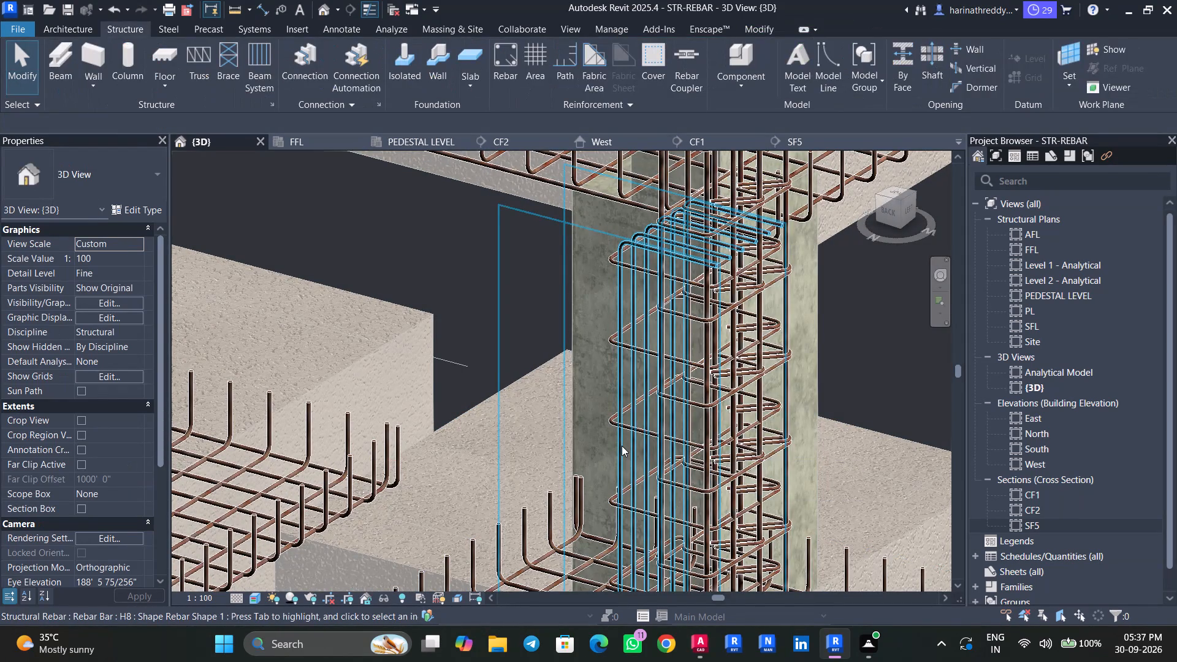
pyautogui.scroll(-10, 622, 446)
pyautogui.press('Escape')
pyautogui.press('Escape')
pyautogui.press('Escape')
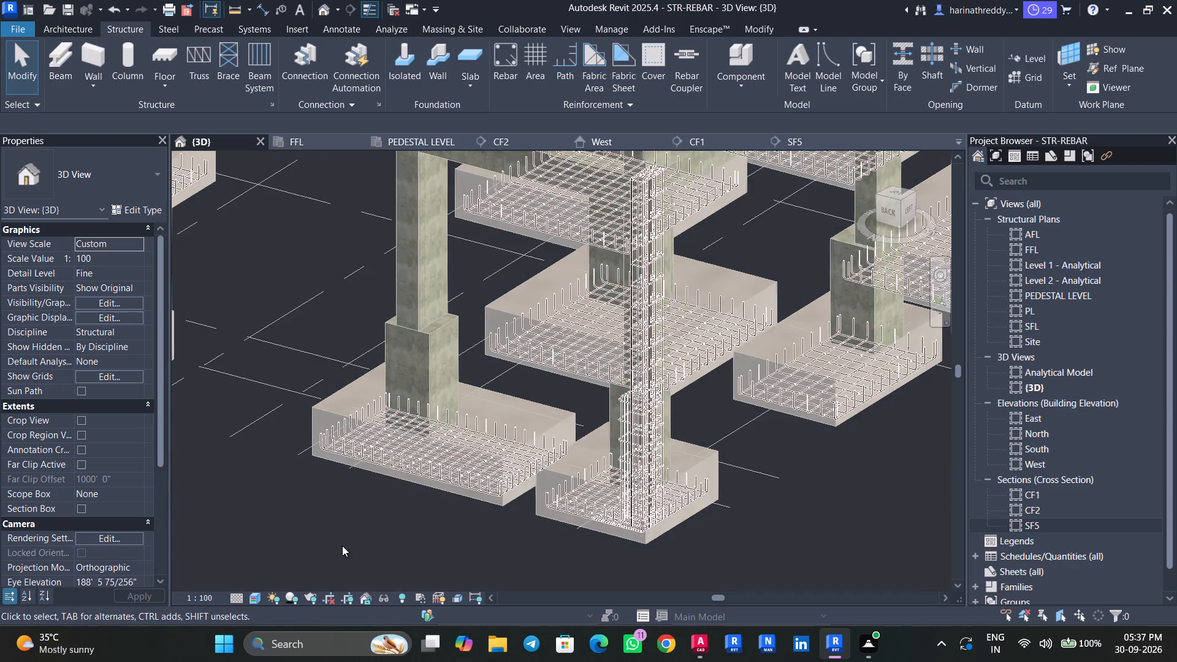
# Inspect the vertical bar set in the SF5 pedestal near grid H, checking its rebar properties.
pyautogui.moveTo(345, 545); pyautogui.dragTo(609, 509, button='middle')
pyautogui.scroll(-2, 403, 504)
pyautogui.moveTo(379, 497); pyautogui.dragTo(567, 508, button='middle')
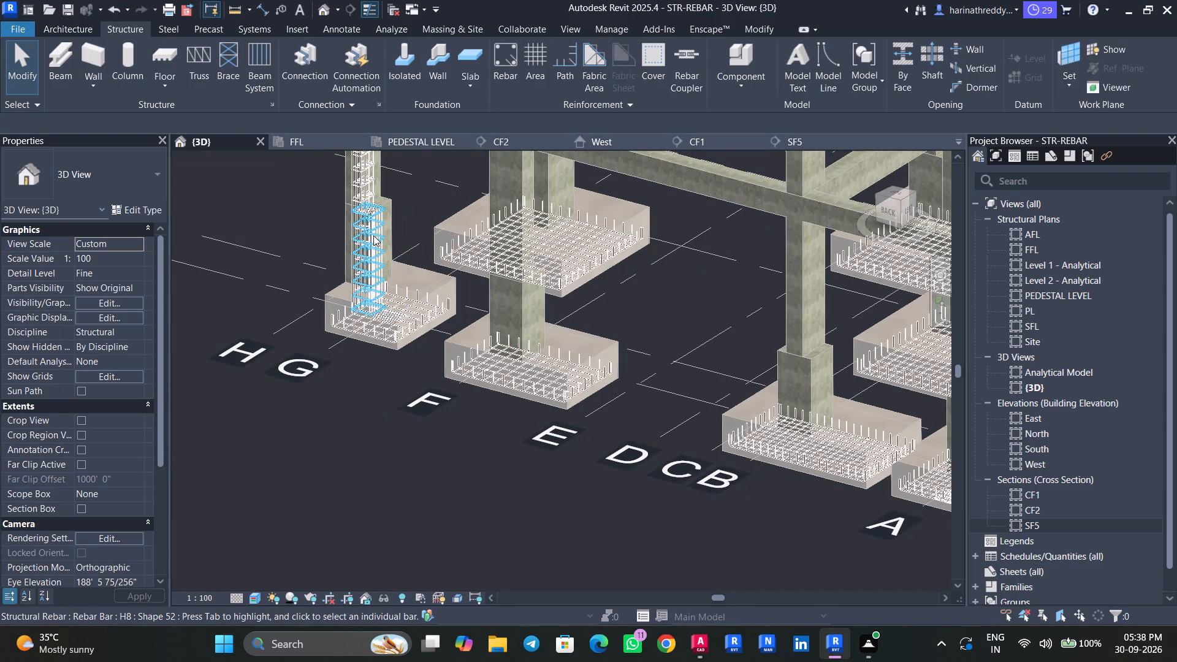
pyautogui.click(388, 215)
pyautogui.scroll(9, 385, 219)
pyautogui.scroll(-1, 383, 229)
pyautogui.scroll(4, 383, 229)
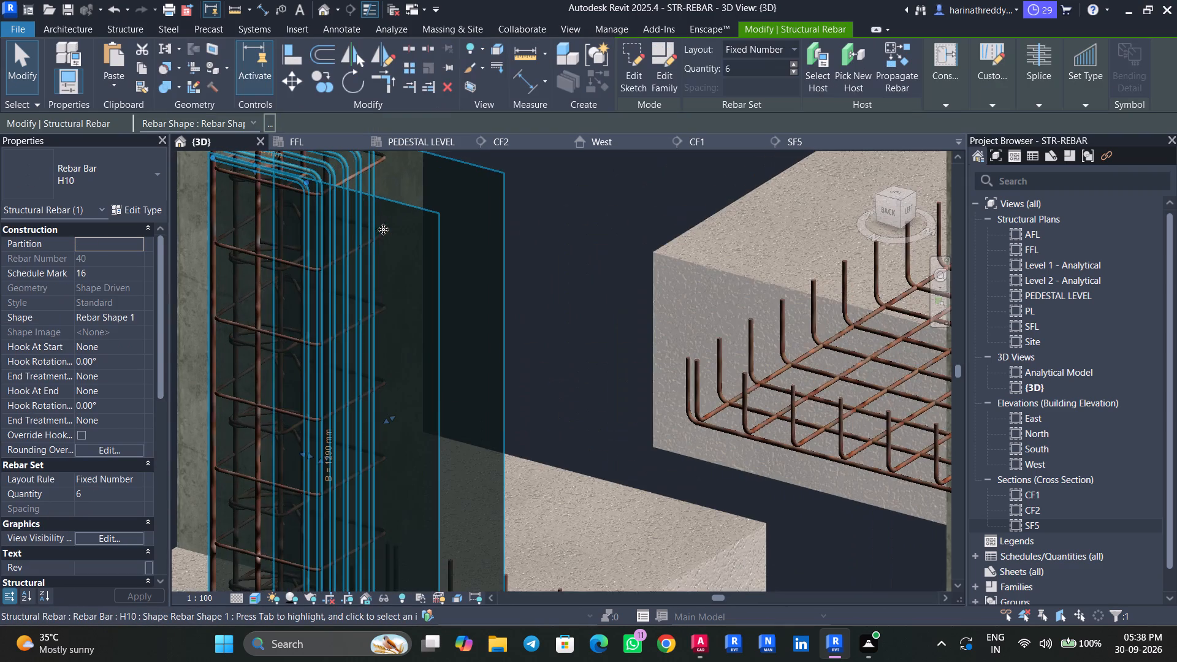
pyautogui.scroll(-4, 574, 260)
pyautogui.moveTo(574, 264); pyautogui.dragTo(549, 327, button='middle')
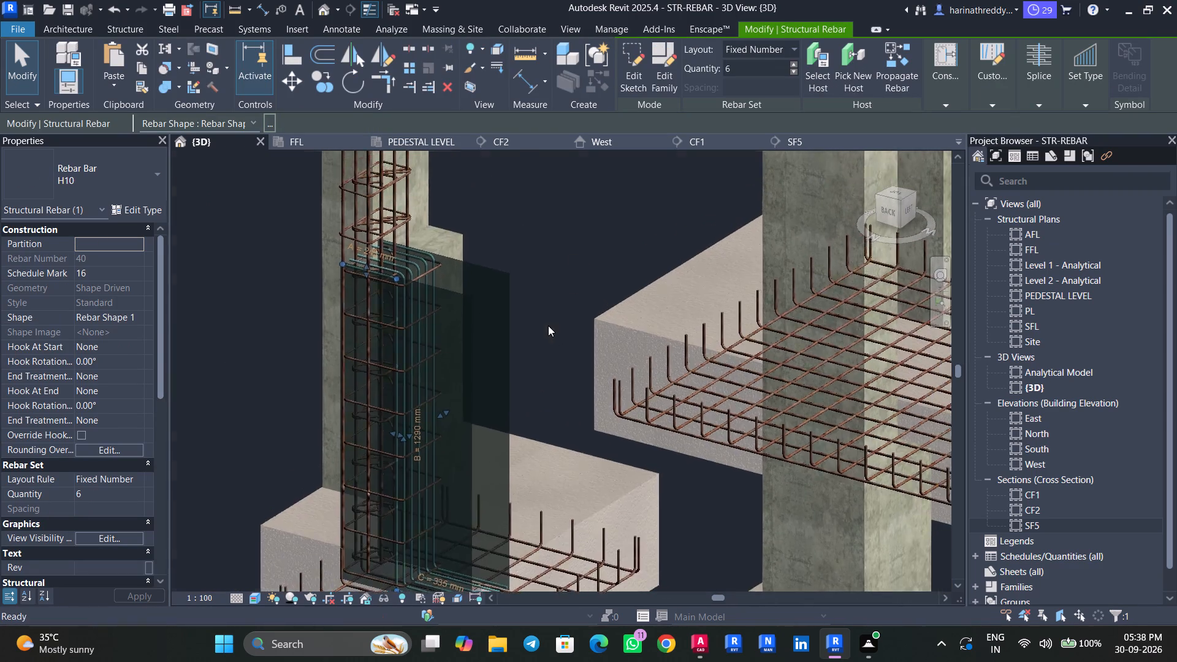
pyautogui.press('Escape')
pyautogui.press('Escape')
pyautogui.press('Escape')
pyautogui.press('Escape')
pyautogui.press('Escape')
pyautogui.press('Escape')
pyautogui.press('Escape')
pyautogui.press('Escape')
pyautogui.press('Escape')
# Examine the two reinforced column cages and the remaining footings, beams and columns in the {3D} view.
pyautogui.scroll(-5, 538, 254)
pyautogui.moveTo(538, 245); pyautogui.dragTo(457, 330, button='middle')
pyautogui.moveTo(498, 264); pyautogui.dragTo(441, 350, button='middle')
pyautogui.scroll(-2, 470, 307)
pyautogui.moveTo(460, 314); pyautogui.dragTo(398, 347, button='middle')
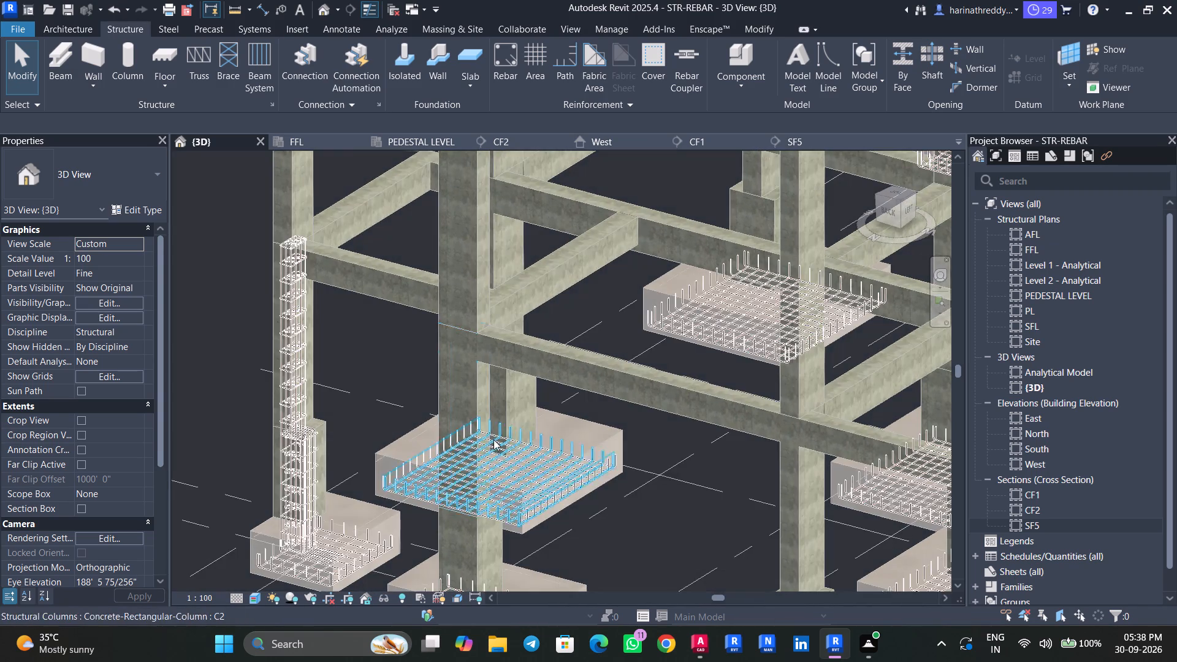
pyautogui.moveTo(588, 529); pyautogui.dragTo(552, 398, button='middle')
pyautogui.moveTo(590, 437); pyautogui.dragTo(483, 441, button='middle')
pyautogui.scroll(1, 495, 441)
pyautogui.scroll(-4, 488, 416)
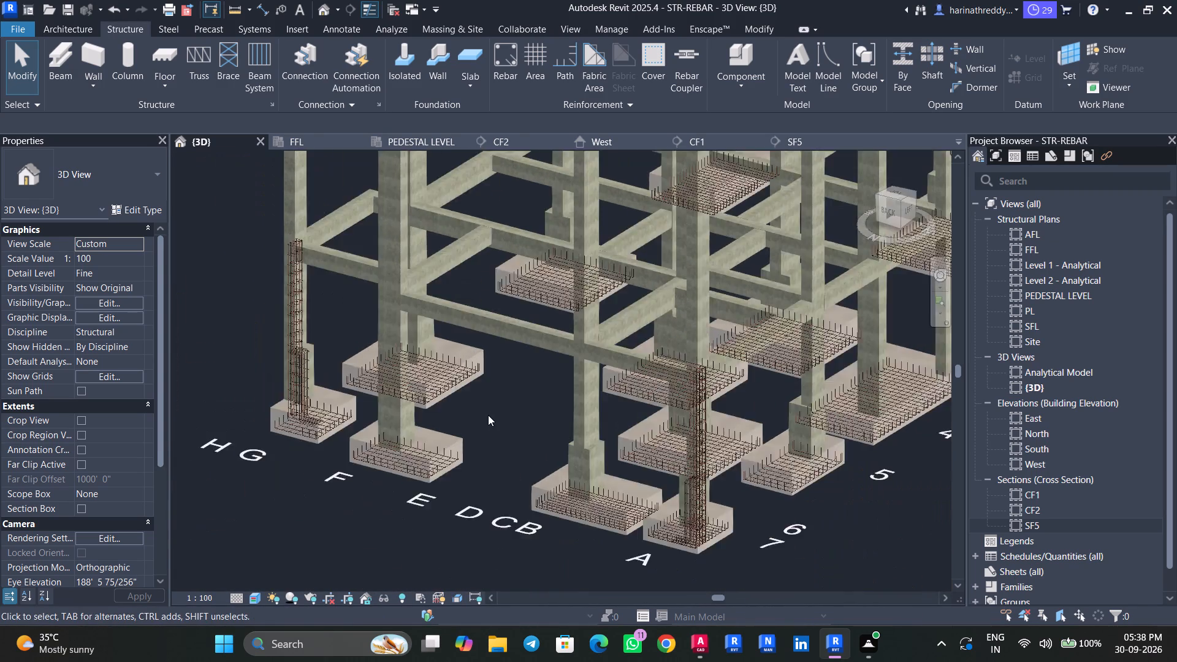
pyautogui.scroll(-10, 488, 415)
pyautogui.keyDown('shift'); pyautogui.moveTo(771, 375); pyautogui.dragTo(777, 364, button='middle'); pyautogui.keyUp('shift')
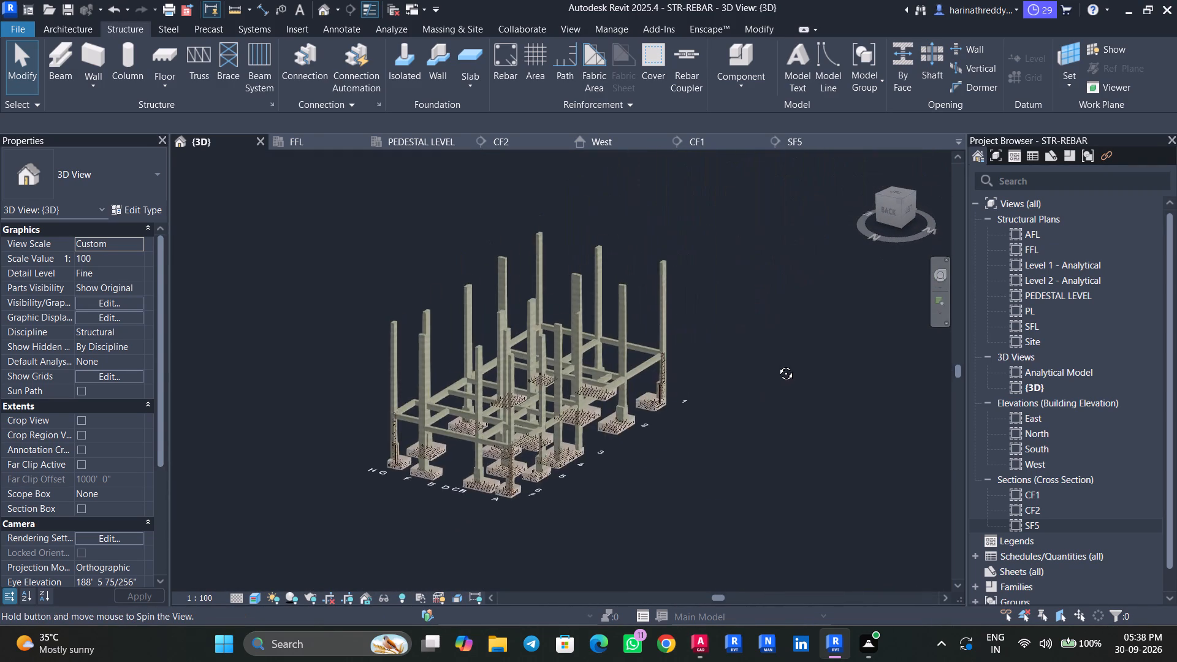
pyautogui.keyDown('shift'); pyautogui.moveTo(777, 364); pyautogui.dragTo(779, 359, button='middle'); pyautogui.keyUp('shift')
pyautogui.scroll(9, 659, 343)
pyautogui.moveTo(536, 347); pyautogui.dragTo(618, 284, button='middle')
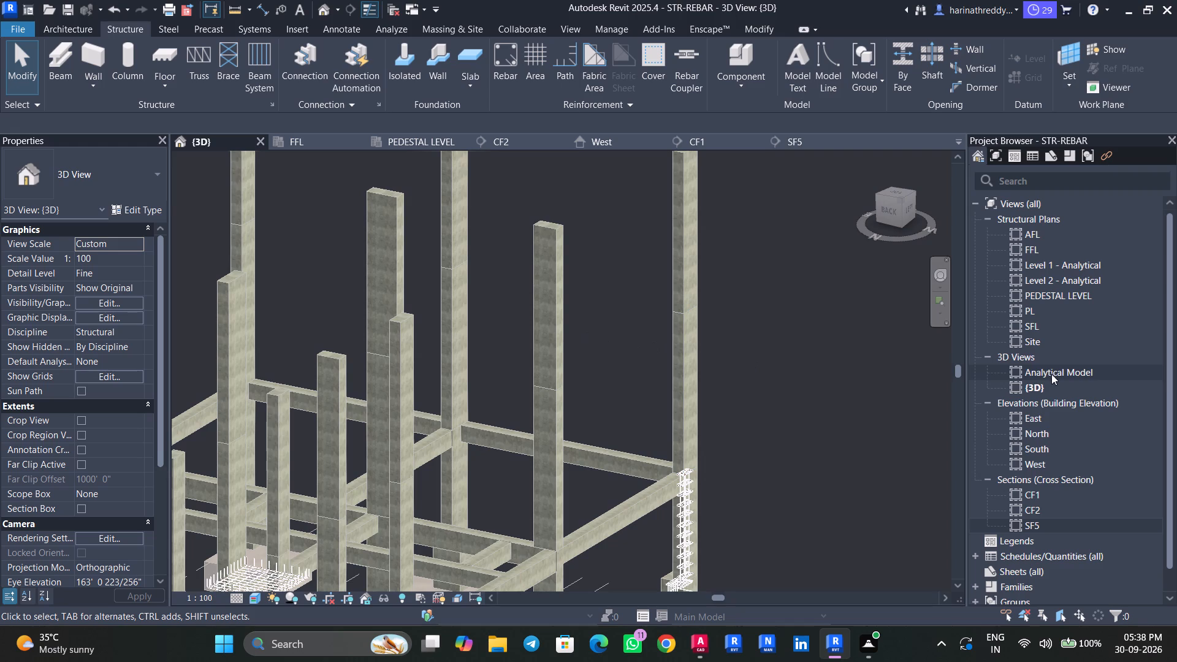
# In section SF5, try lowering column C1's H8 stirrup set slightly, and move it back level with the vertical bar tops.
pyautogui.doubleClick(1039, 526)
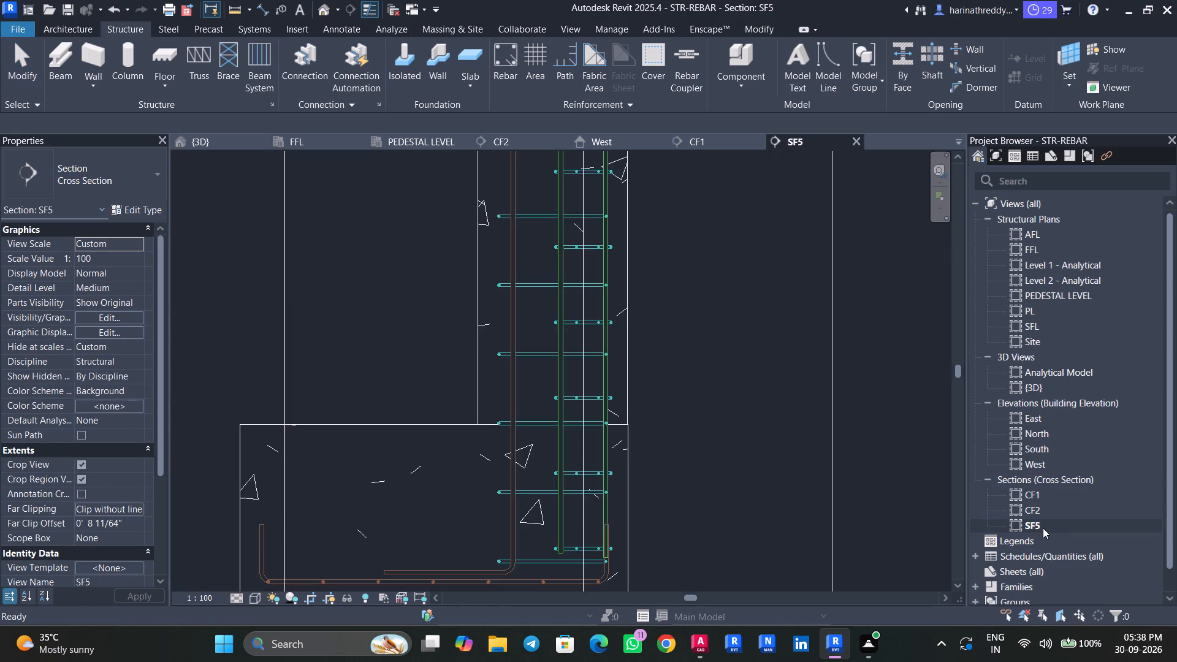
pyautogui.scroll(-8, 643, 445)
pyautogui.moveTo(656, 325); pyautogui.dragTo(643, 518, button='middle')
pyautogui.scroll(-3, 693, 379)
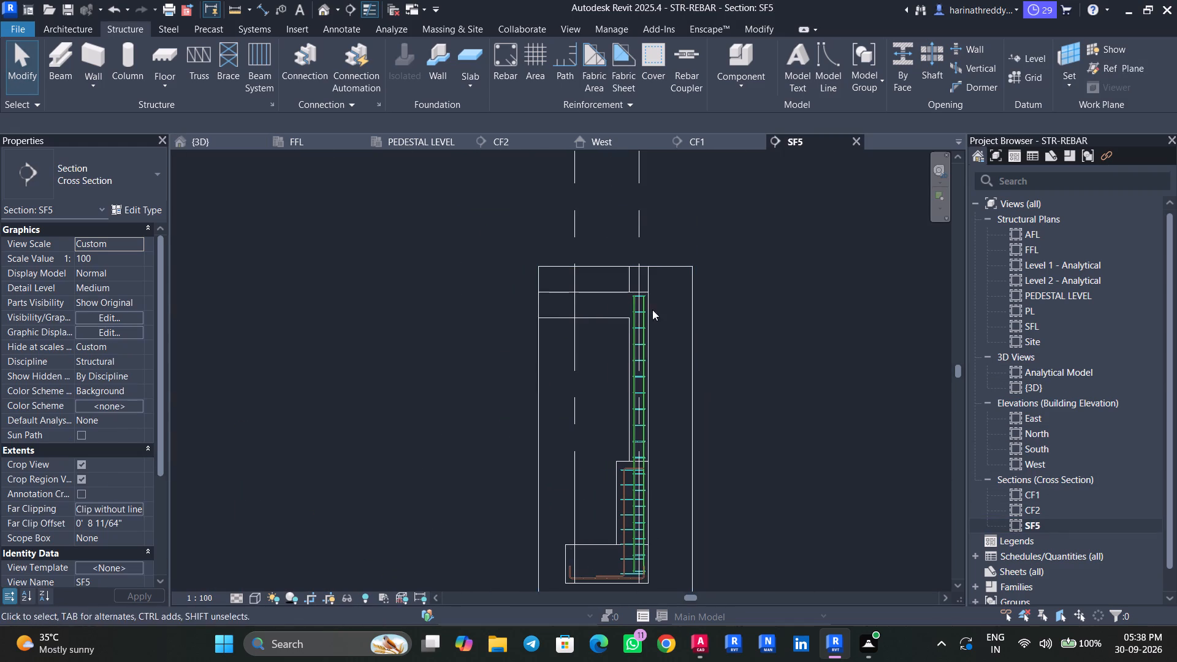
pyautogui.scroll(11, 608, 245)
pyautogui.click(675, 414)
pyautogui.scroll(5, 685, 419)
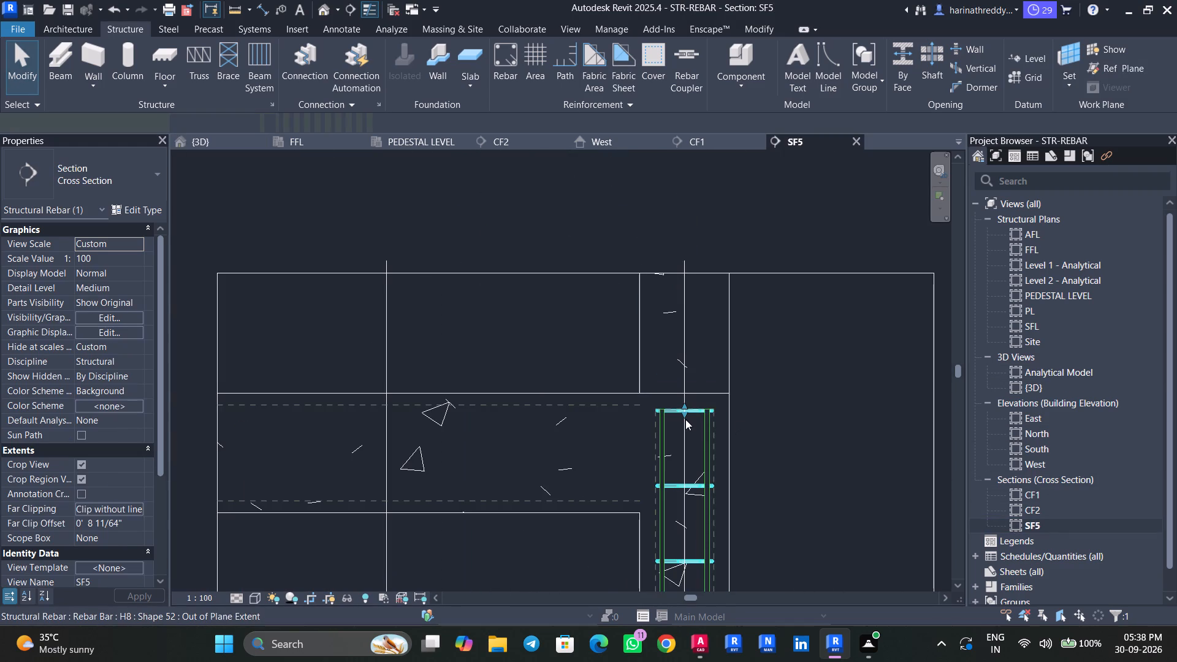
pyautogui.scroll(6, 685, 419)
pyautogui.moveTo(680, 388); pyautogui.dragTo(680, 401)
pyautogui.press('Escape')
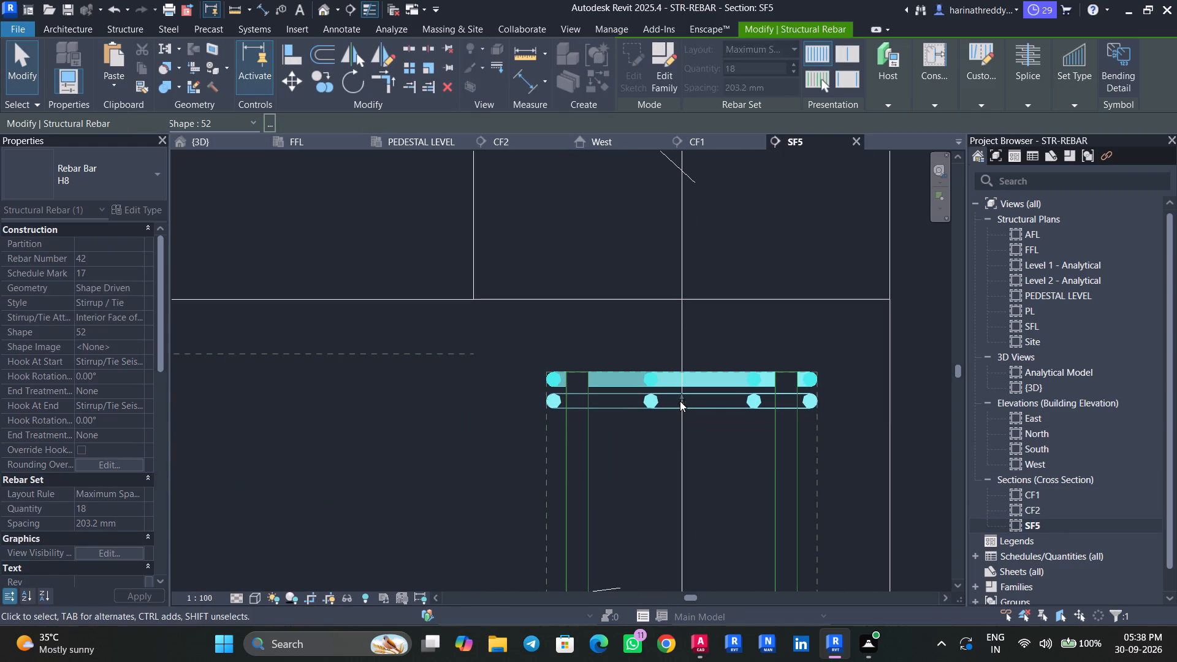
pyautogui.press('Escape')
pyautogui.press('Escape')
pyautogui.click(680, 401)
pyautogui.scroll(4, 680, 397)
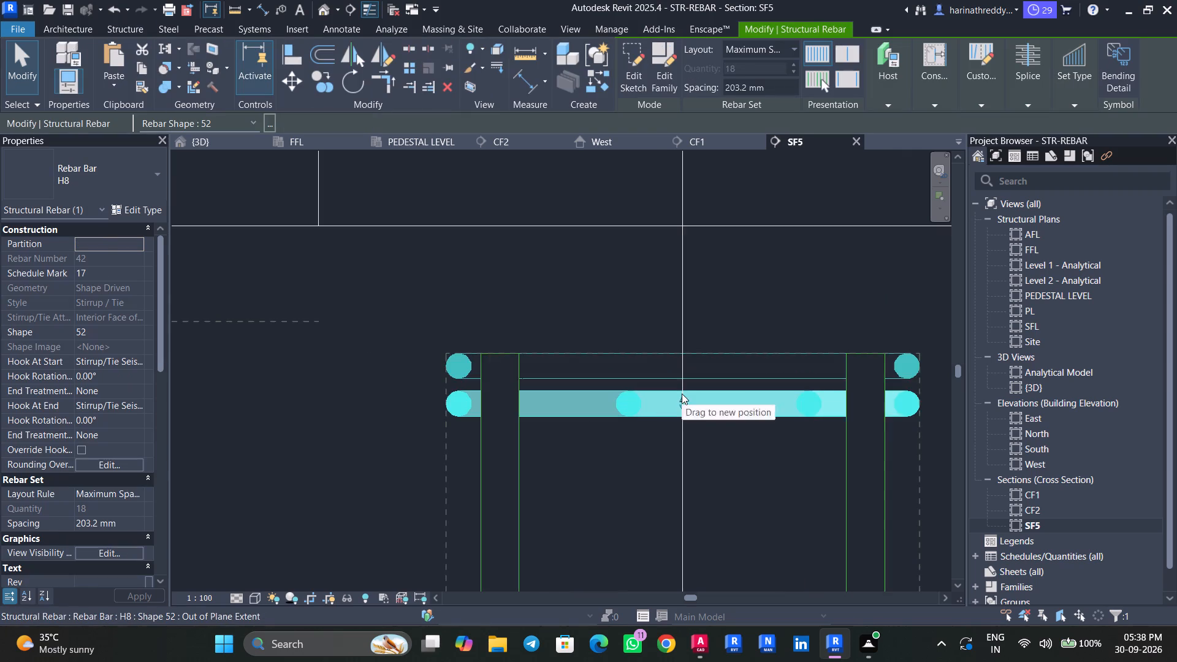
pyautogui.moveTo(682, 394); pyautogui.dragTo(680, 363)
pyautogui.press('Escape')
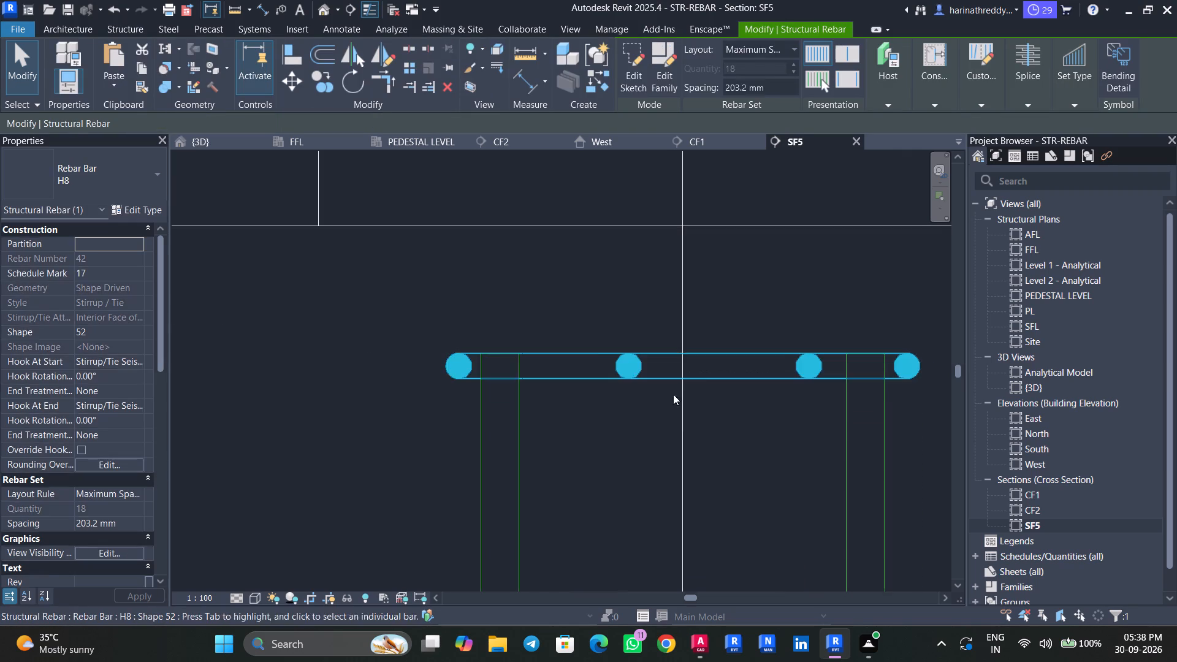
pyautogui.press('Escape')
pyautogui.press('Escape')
# Switch to AutoCAD and consult the footing schedule in the TYPICAL FLOOR DETAILS drawing, including sizes and footing types.
pyautogui.scroll(-20, 620, 424)
pyautogui.scroll(-2, 620, 424)
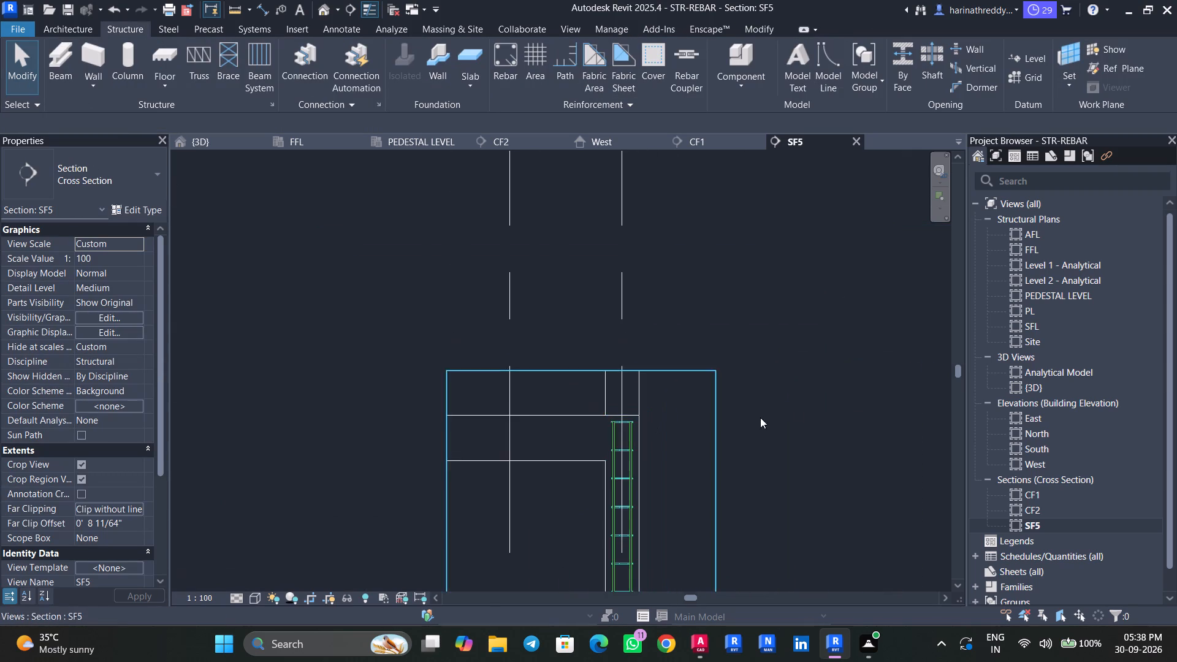
pyautogui.moveTo(798, 405); pyautogui.dragTo(712, 348, button='middle')
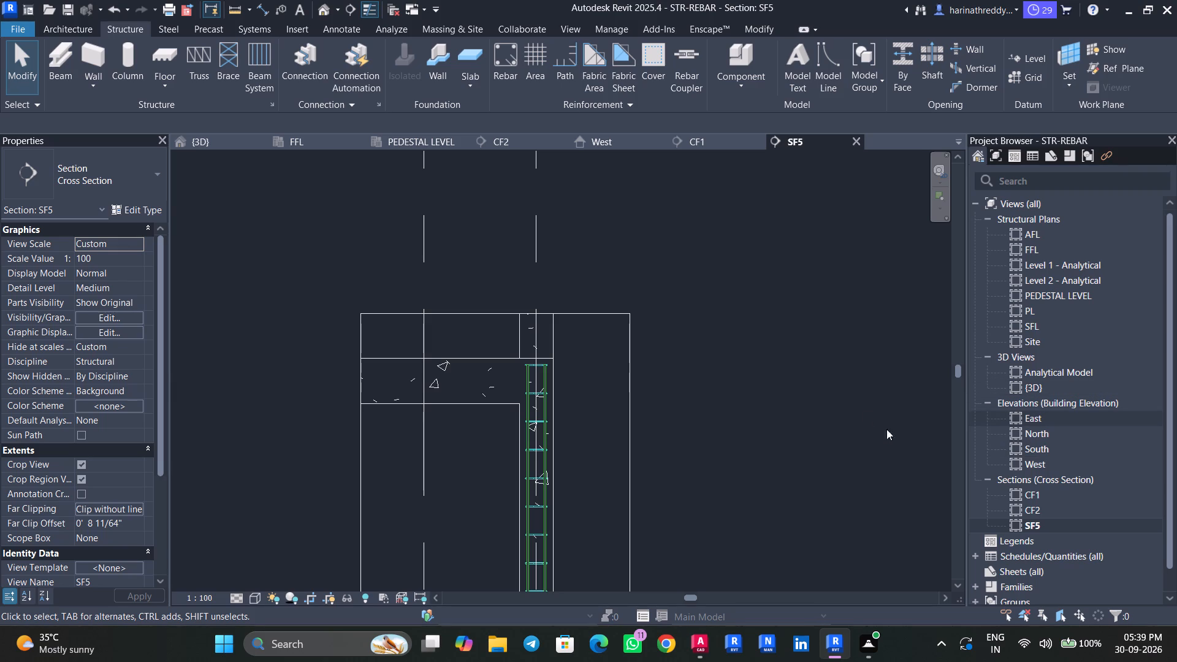
pyautogui.scroll(-2, 782, 327)
pyautogui.moveTo(783, 349); pyautogui.dragTo(786, 341, button='middle')
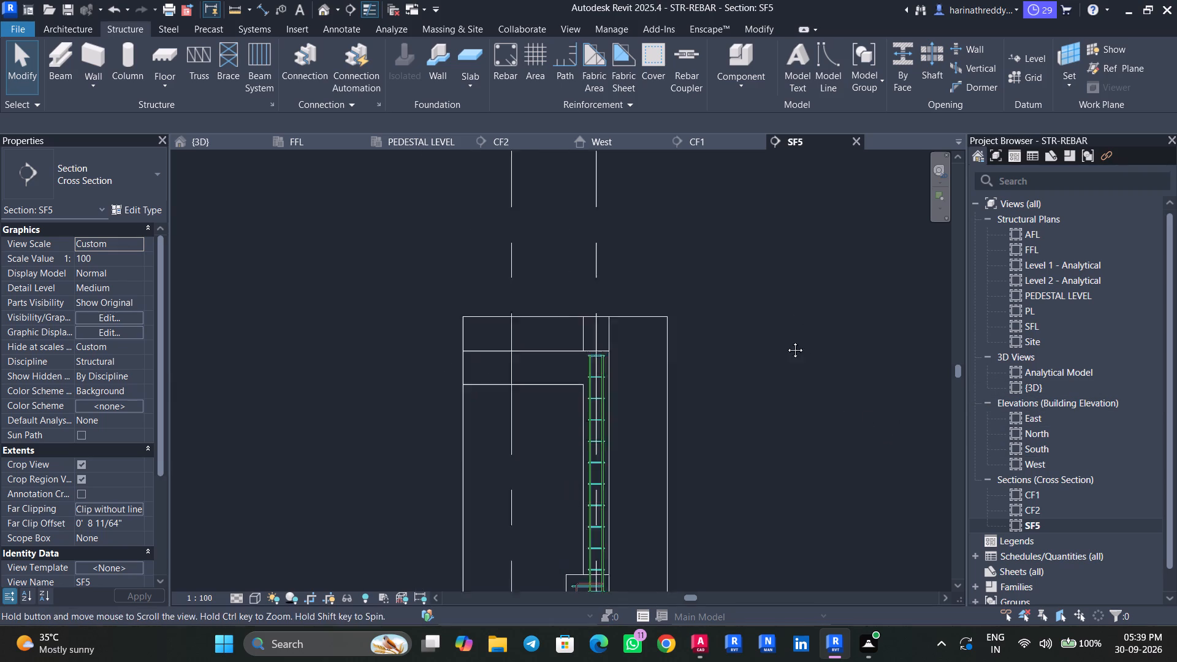
pyautogui.moveTo(786, 341); pyautogui.dragTo(802, 276, button='middle')
pyautogui.click(693, 636)
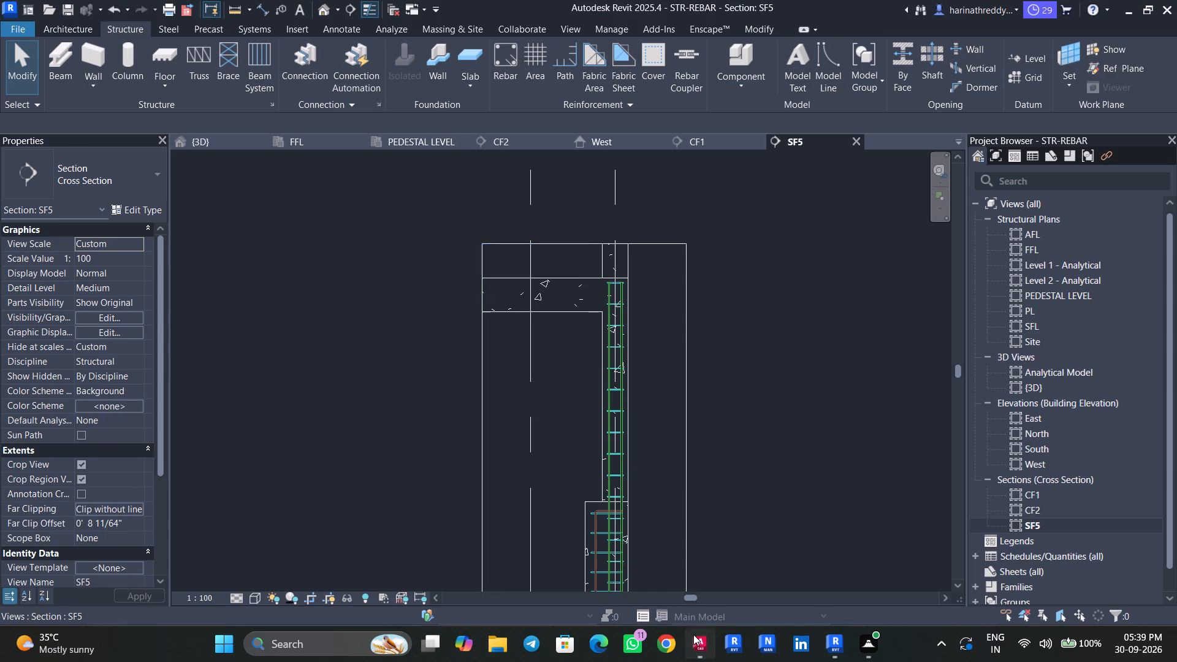
pyautogui.scroll(-3, 377, 390)
pyautogui.moveTo(386, 401); pyautogui.dragTo(557, 335, button='middle')
pyautogui.moveTo(299, 401); pyautogui.dragTo(312, 401, button='middle')
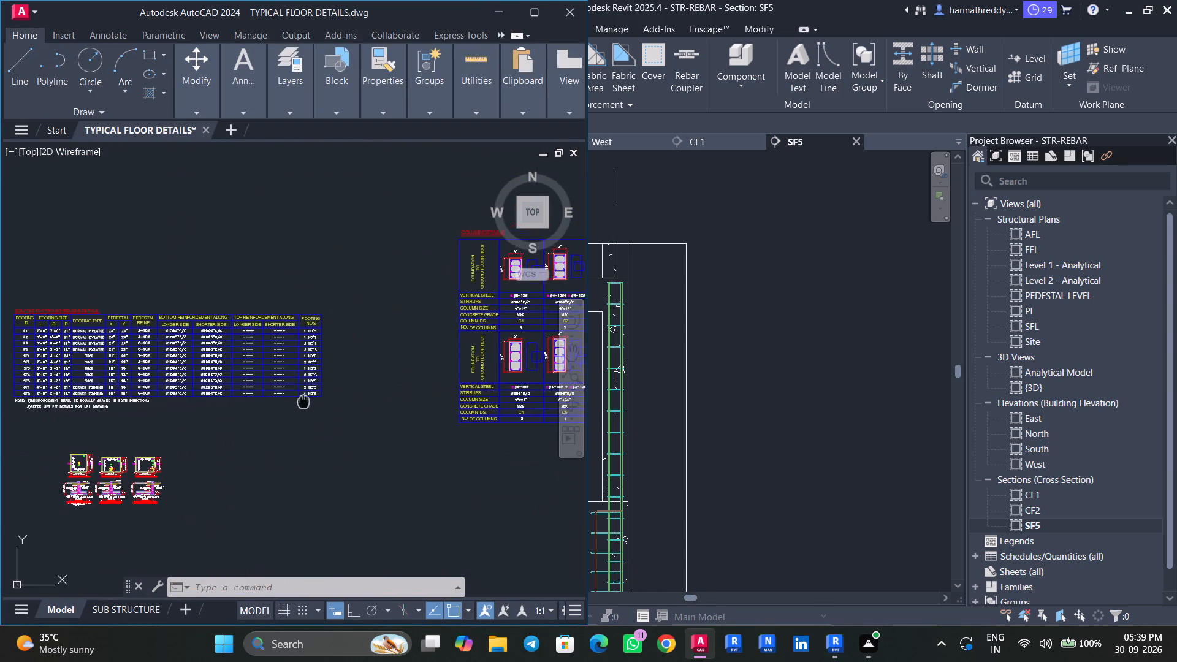
pyautogui.moveTo(312, 401); pyautogui.dragTo(501, 362, button='middle')
pyautogui.scroll(3, 271, 356)
pyautogui.moveTo(202, 337); pyautogui.dragTo(248, 400, button='middle')
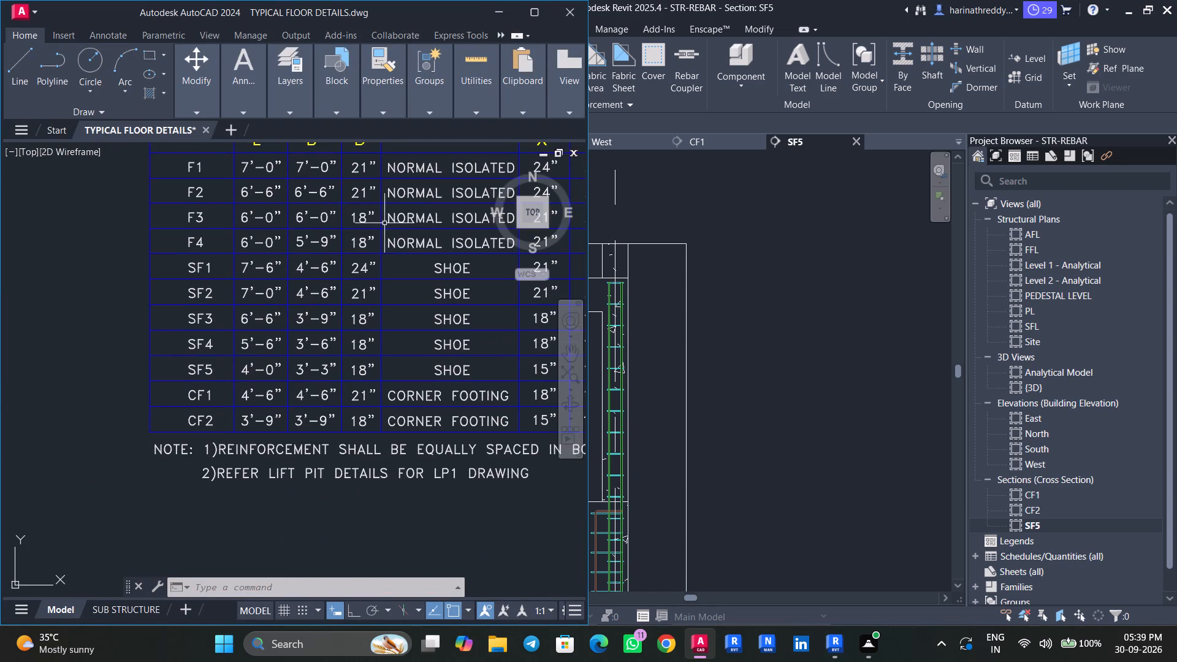
pyautogui.click(495, 18)
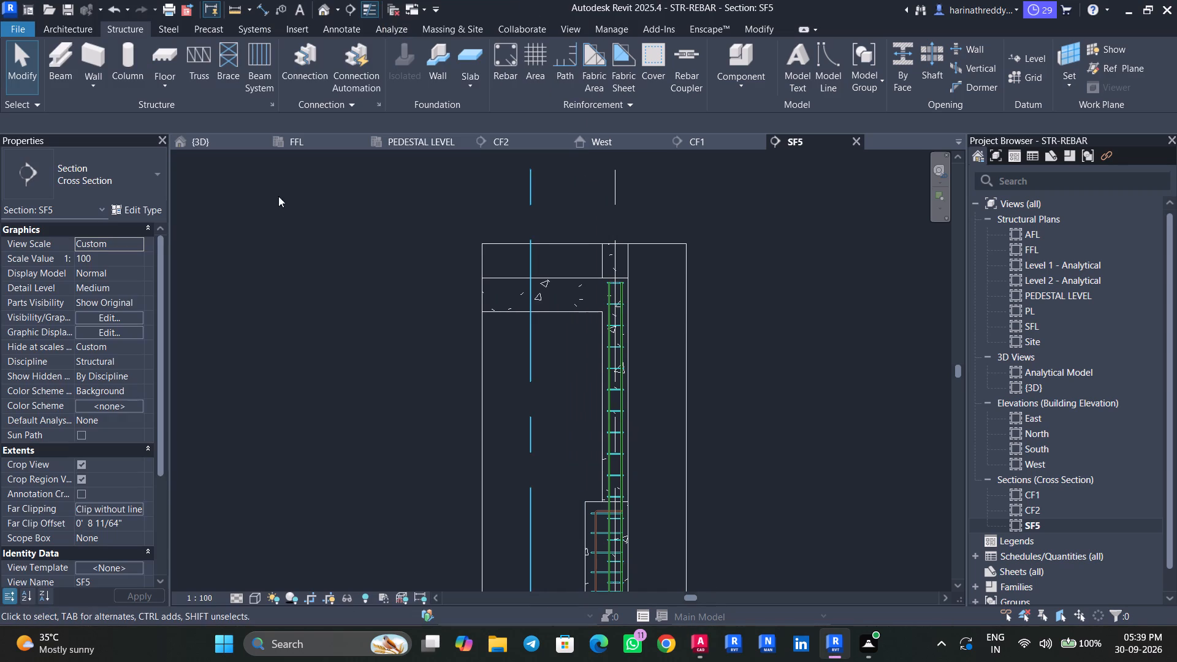
# Open the AFL structural plan and examine the reinforced footings and their pedestals from grid 7 down to grid 2.
pyautogui.doubleClick(1033, 238)
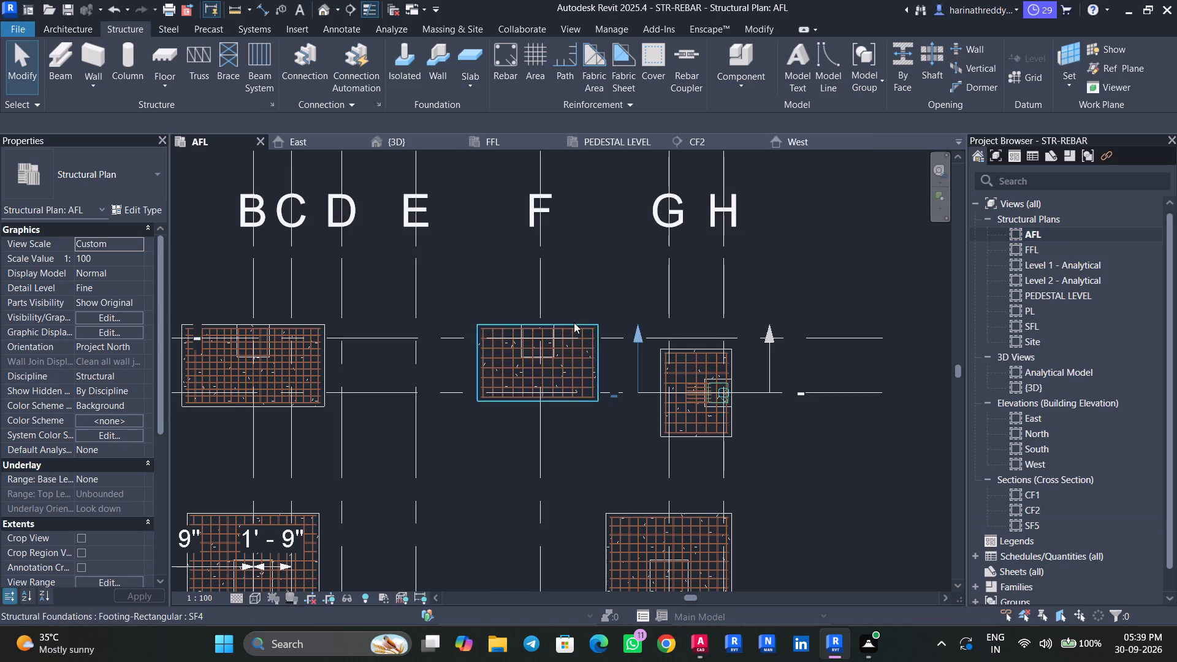
pyautogui.scroll(1, 577, 302)
pyautogui.scroll(-4, 577, 302)
pyautogui.moveTo(617, 290); pyautogui.dragTo(742, 250, button='middle')
pyautogui.moveTo(604, 361); pyautogui.dragTo(695, 303, button='middle')
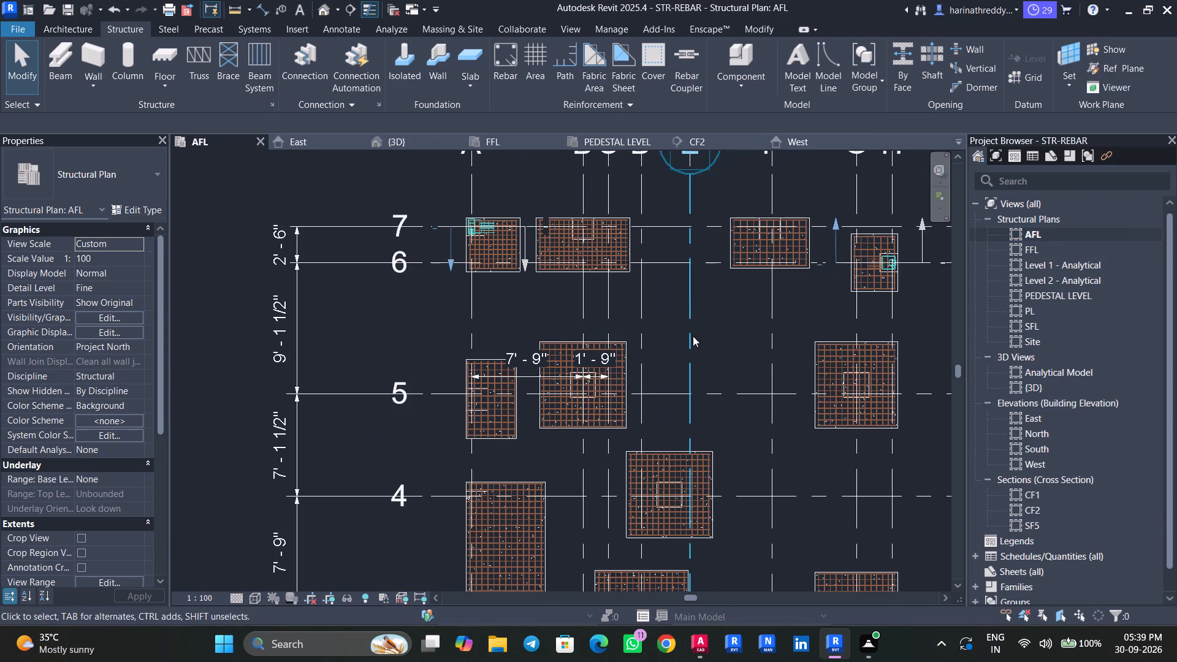
pyautogui.scroll(3, 526, 322)
pyautogui.moveTo(527, 321); pyautogui.dragTo(552, 278, button='middle')
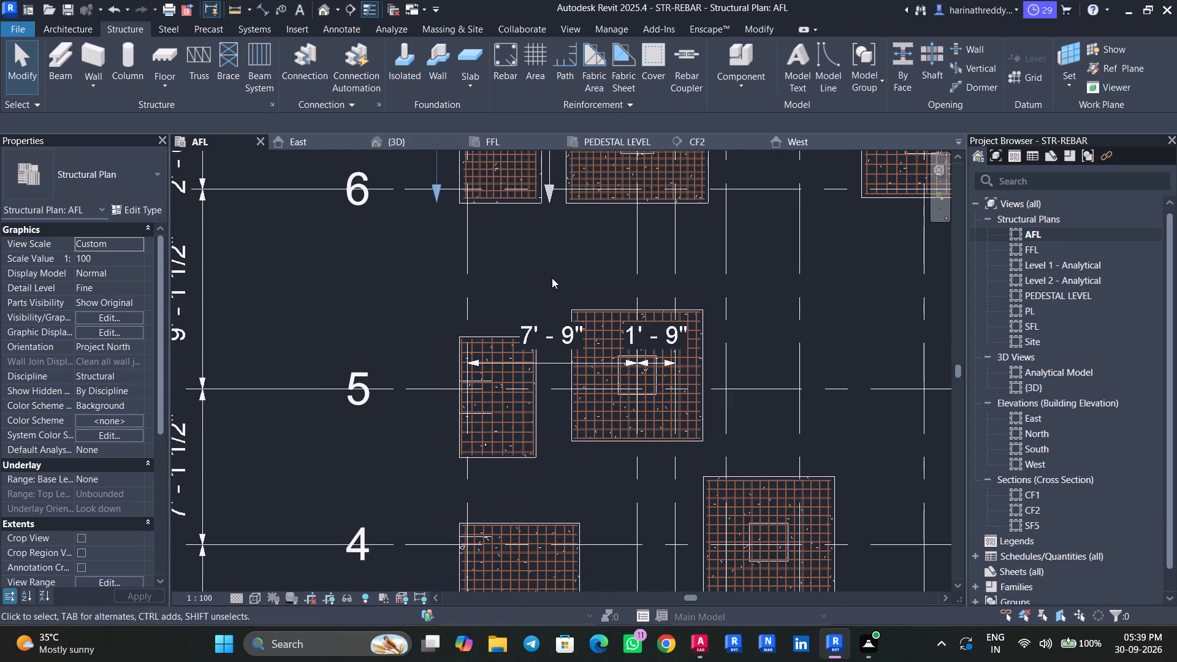
pyautogui.moveTo(560, 496); pyautogui.dragTo(506, 363, button='middle')
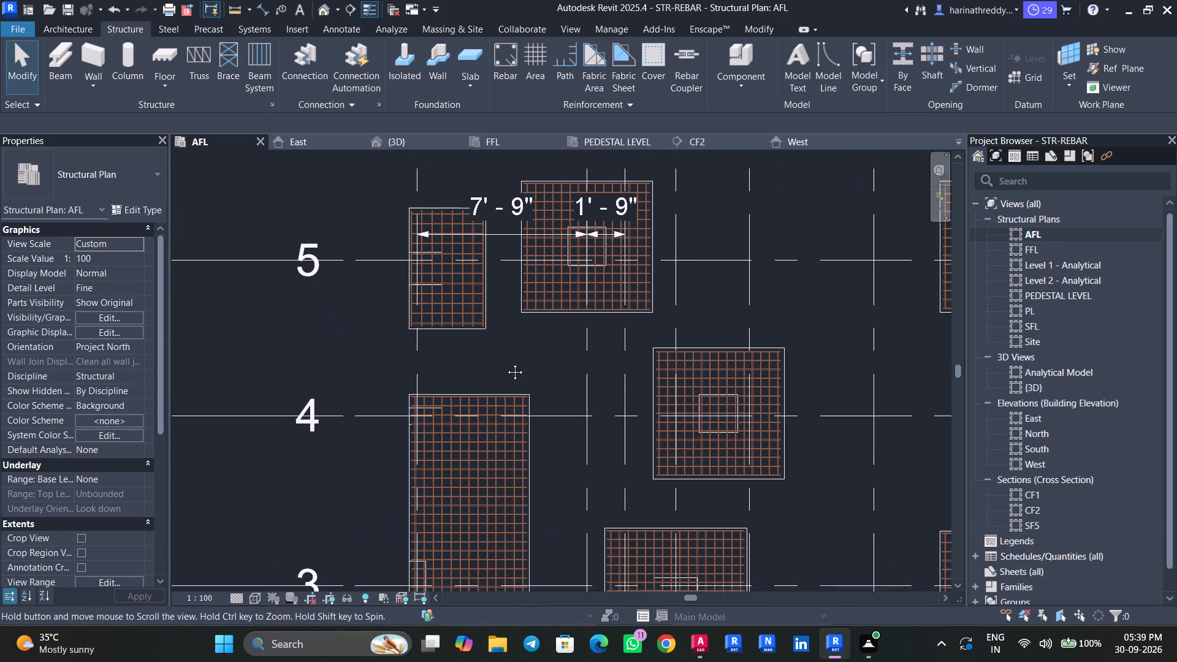
pyautogui.moveTo(506, 363); pyautogui.dragTo(505, 360, button='middle')
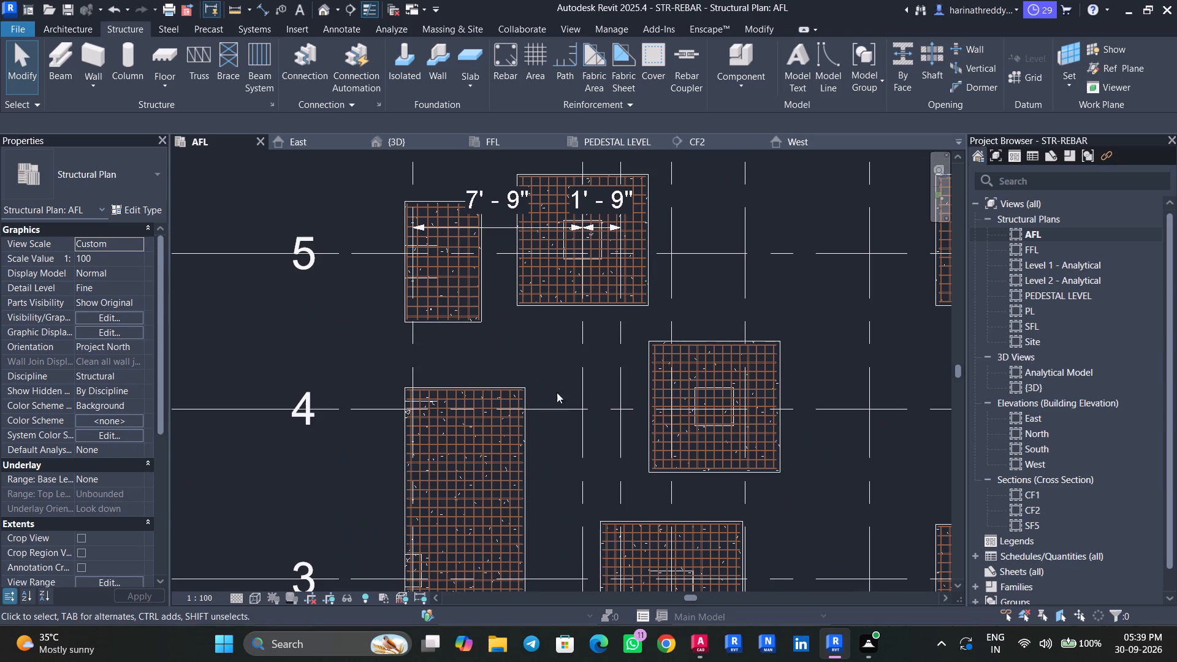
pyautogui.moveTo(567, 409); pyautogui.dragTo(551, 337, button='middle')
pyautogui.moveTo(574, 400); pyautogui.dragTo(562, 352, button='middle')
pyautogui.scroll(1, 574, 400)
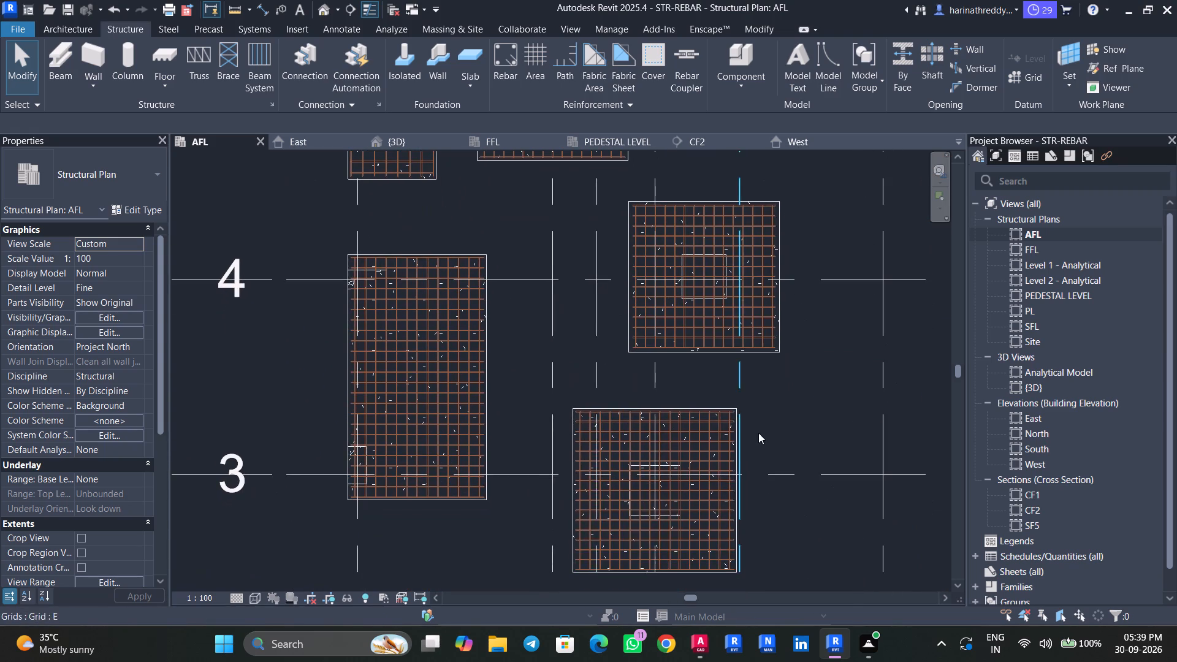
pyautogui.moveTo(757, 421); pyautogui.dragTo(705, 341, button='middle')
pyautogui.scroll(6, 600, 447)
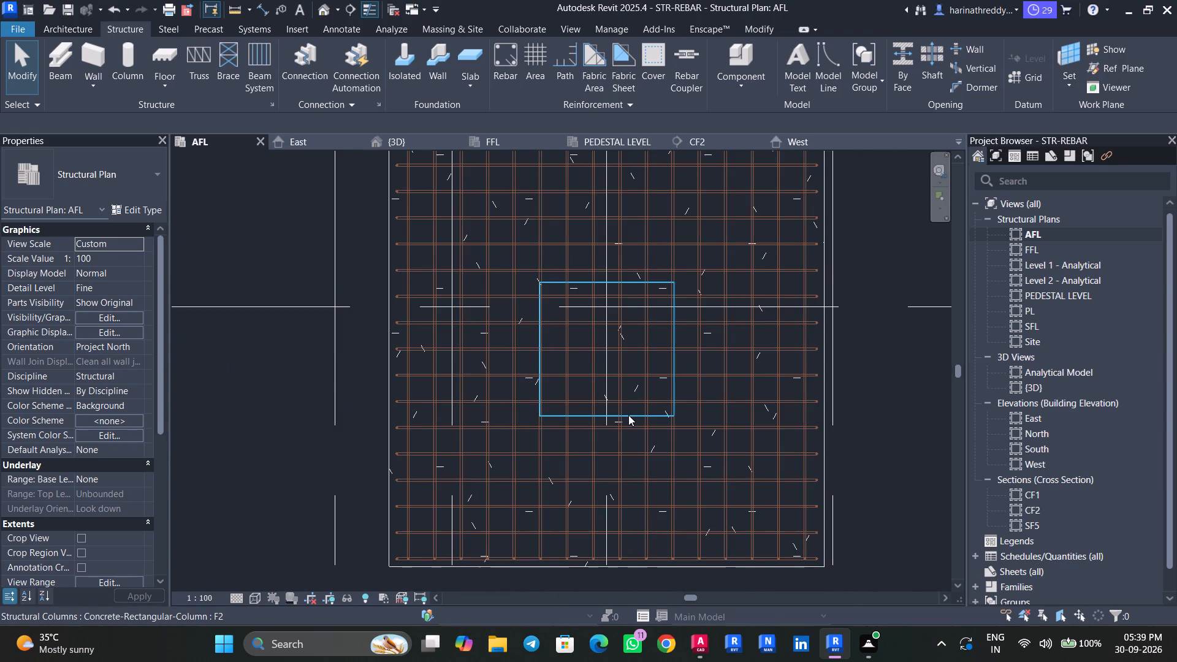
pyautogui.click(628, 415)
pyautogui.press('Escape')
pyautogui.press('Escape')
pyautogui.press('Escape')
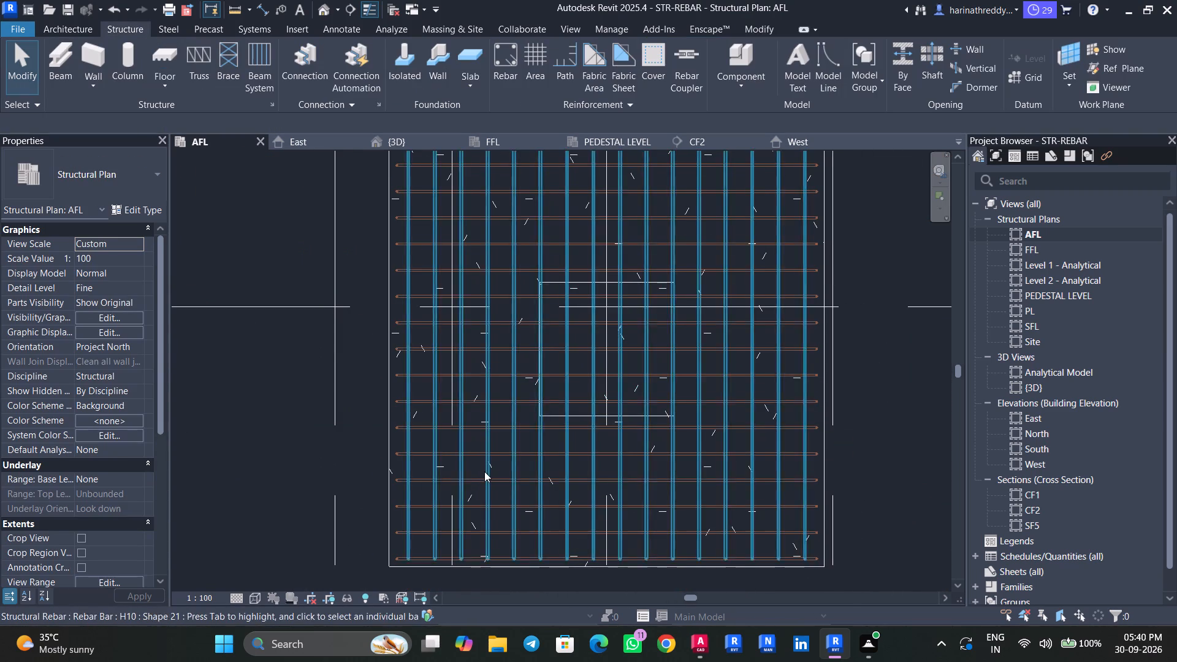
pyautogui.scroll(-10, 484, 471)
pyautogui.moveTo(815, 520); pyautogui.dragTo(783, 504, button='middle')
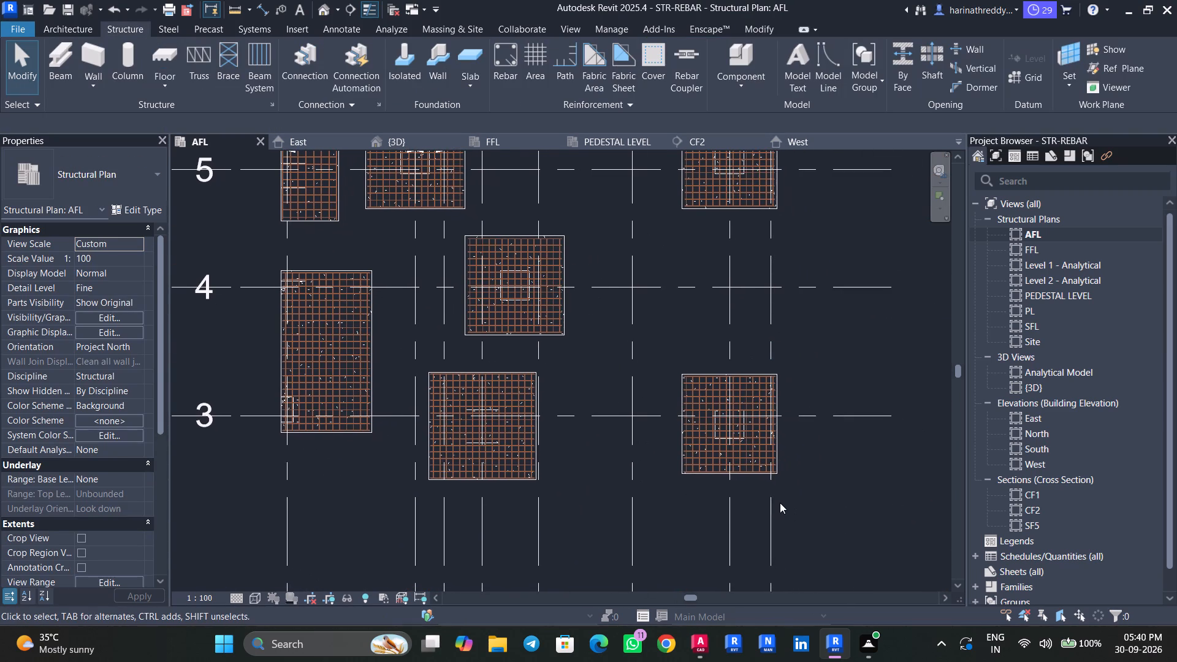
pyautogui.scroll(-6, 777, 503)
pyautogui.moveTo(798, 503); pyautogui.dragTo(780, 421, button='middle')
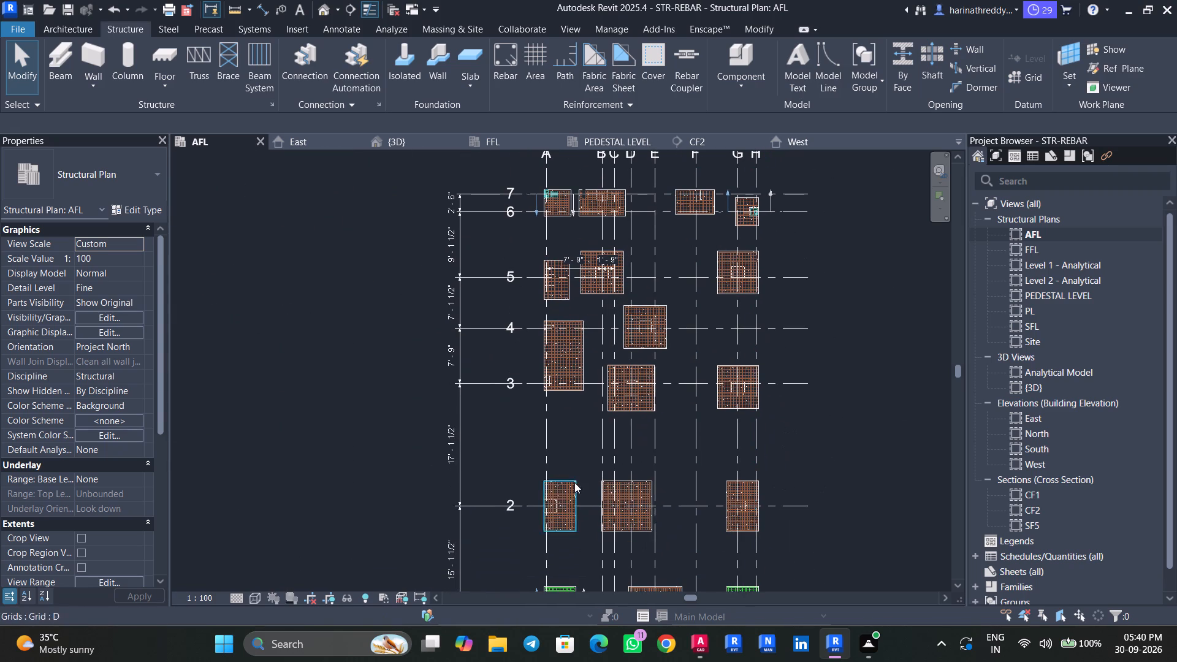
# Check the footing type and properties of the long footing on grid A spanning grids 3 and 4.
pyautogui.scroll(7, 566, 392)
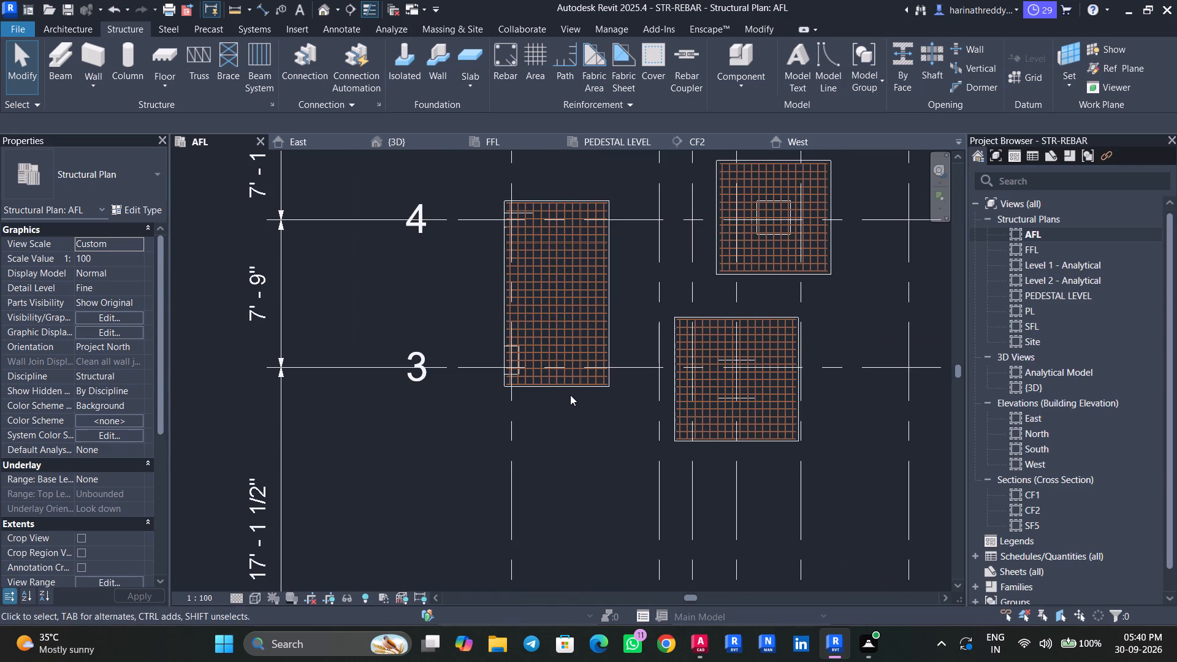
pyautogui.click(571, 390)
pyautogui.scroll(5, 571, 390)
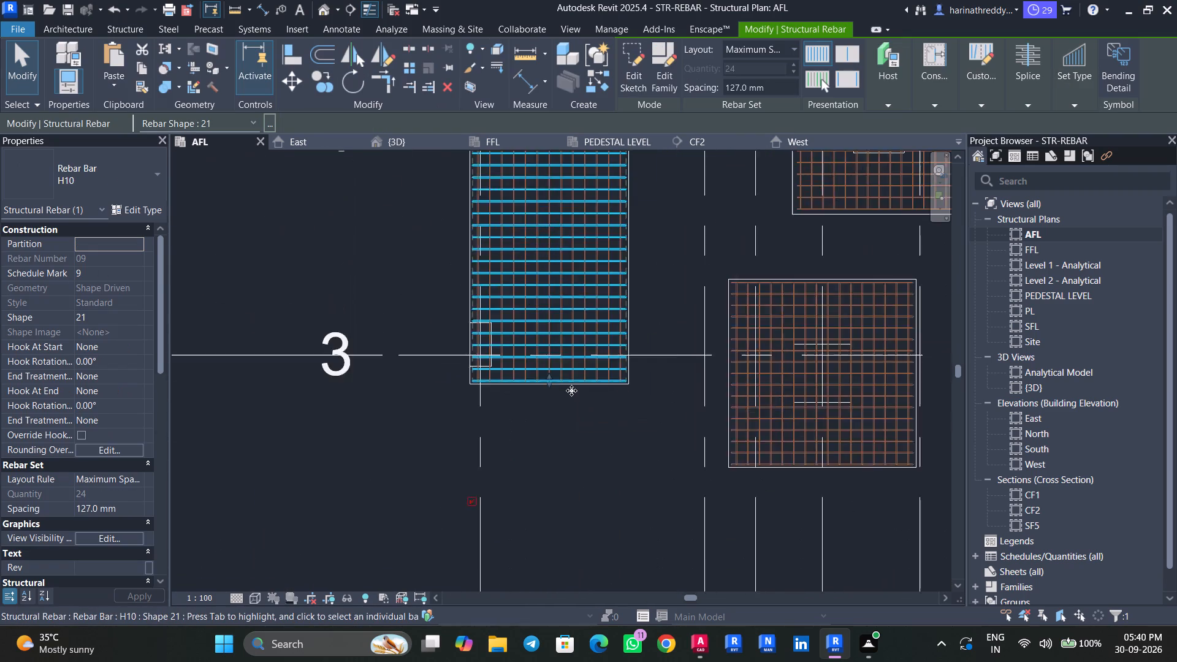
pyautogui.scroll(2, 571, 390)
pyautogui.press('Escape')
pyautogui.press('Escape')
pyautogui.press('Escape')
pyautogui.press('Escape')
pyautogui.press('Escape')
pyautogui.click(579, 384)
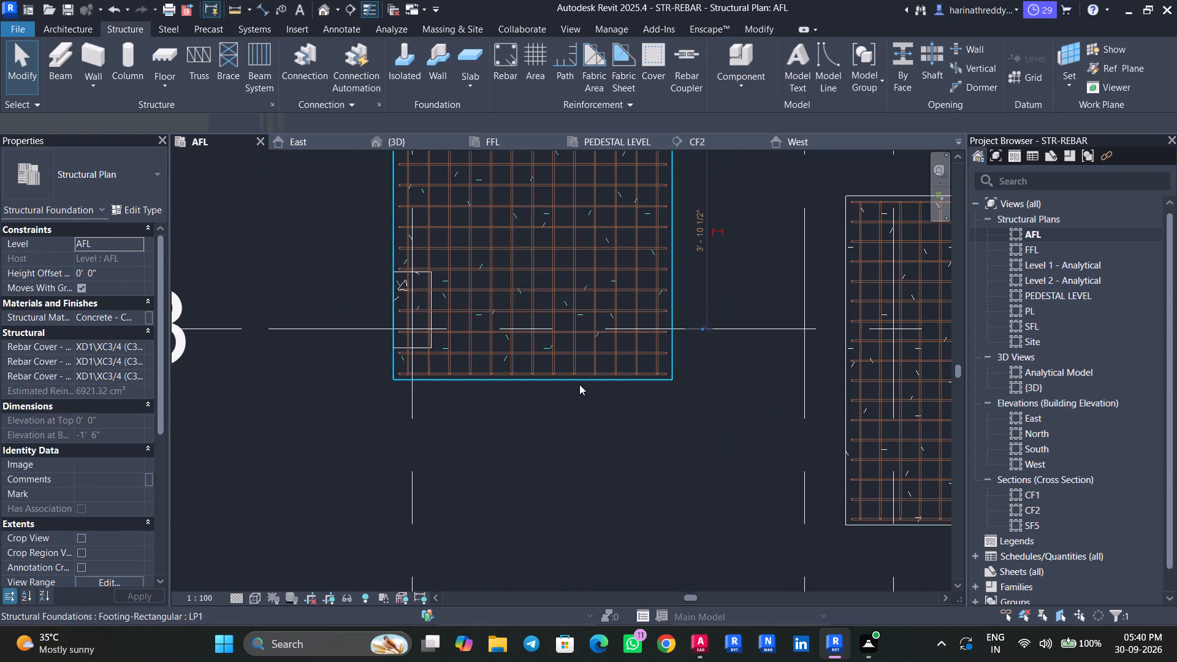
pyautogui.scroll(-6, 571, 398)
pyautogui.scroll(1, 571, 398)
pyautogui.scroll(-4, 571, 398)
pyautogui.moveTo(585, 410); pyautogui.dragTo(419, 447, button='middle')
pyautogui.press('Escape')
pyautogui.press('Escape')
pyautogui.scroll(2, 562, 474)
pyautogui.scroll(-1, 562, 474)
pyautogui.scroll(6, 562, 474)
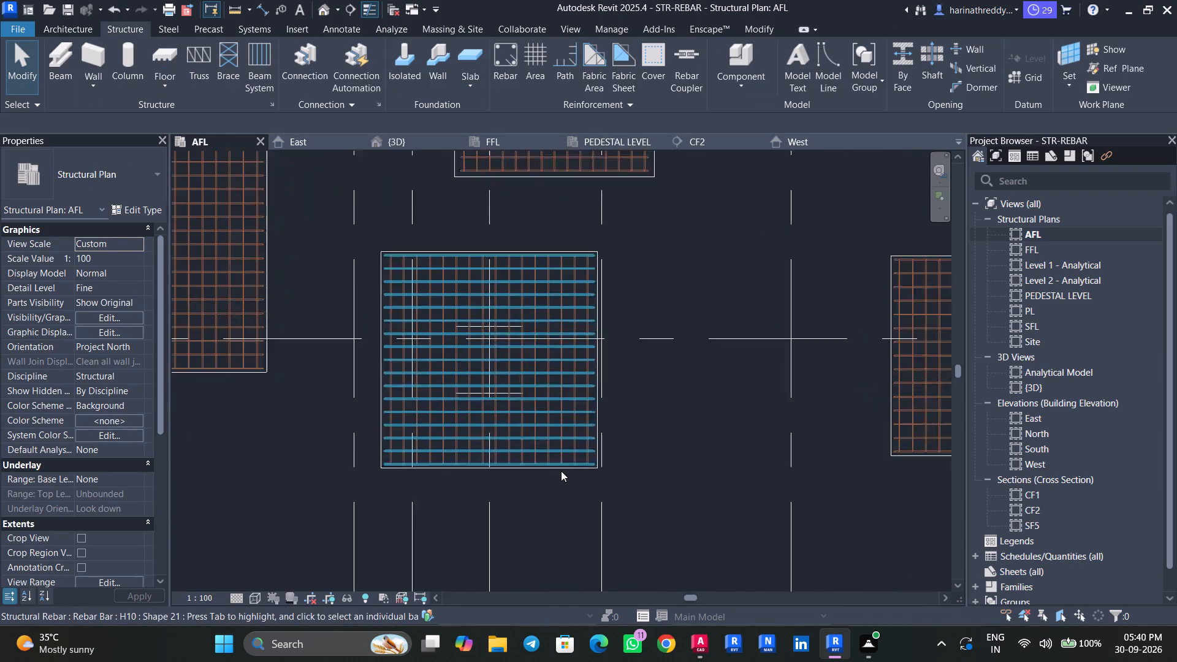
# Check the footing types of the three interior footings at grids 3, 4 and 5 between grids B and E.
pyautogui.click(561, 471)
pyautogui.scroll(-6, 561, 471)
pyautogui.press('Escape')
pyautogui.press('Escape')
pyautogui.scroll(2, 582, 327)
pyautogui.scroll(-1, 582, 326)
pyautogui.scroll(1, 582, 326)
pyautogui.scroll(-1, 582, 326)
pyautogui.scroll(9, 582, 326)
pyautogui.click(590, 326)
pyautogui.scroll(-5, 590, 326)
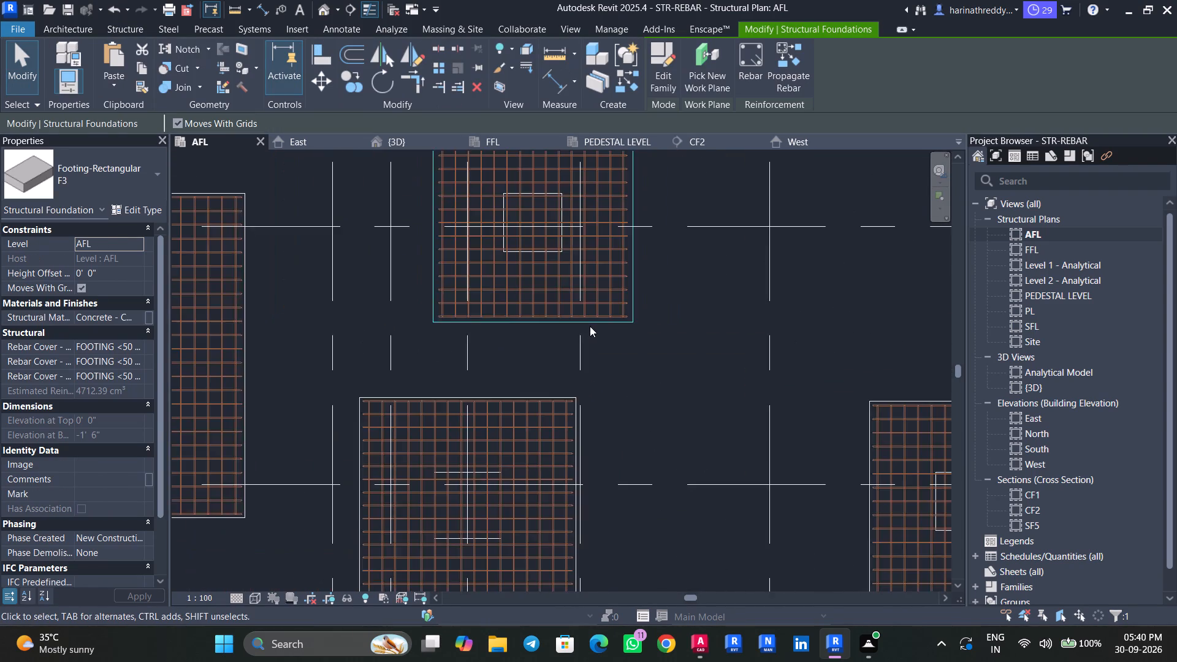
pyautogui.scroll(-4, 590, 326)
pyautogui.moveTo(650, 335); pyautogui.dragTo(633, 501, button='middle')
pyautogui.moveTo(628, 376); pyautogui.dragTo(639, 455, button='middle')
pyautogui.press('Escape')
pyautogui.press('Escape')
pyautogui.scroll(6, 446, 435)
pyautogui.scroll(-1, 448, 428)
pyautogui.scroll(1, 448, 427)
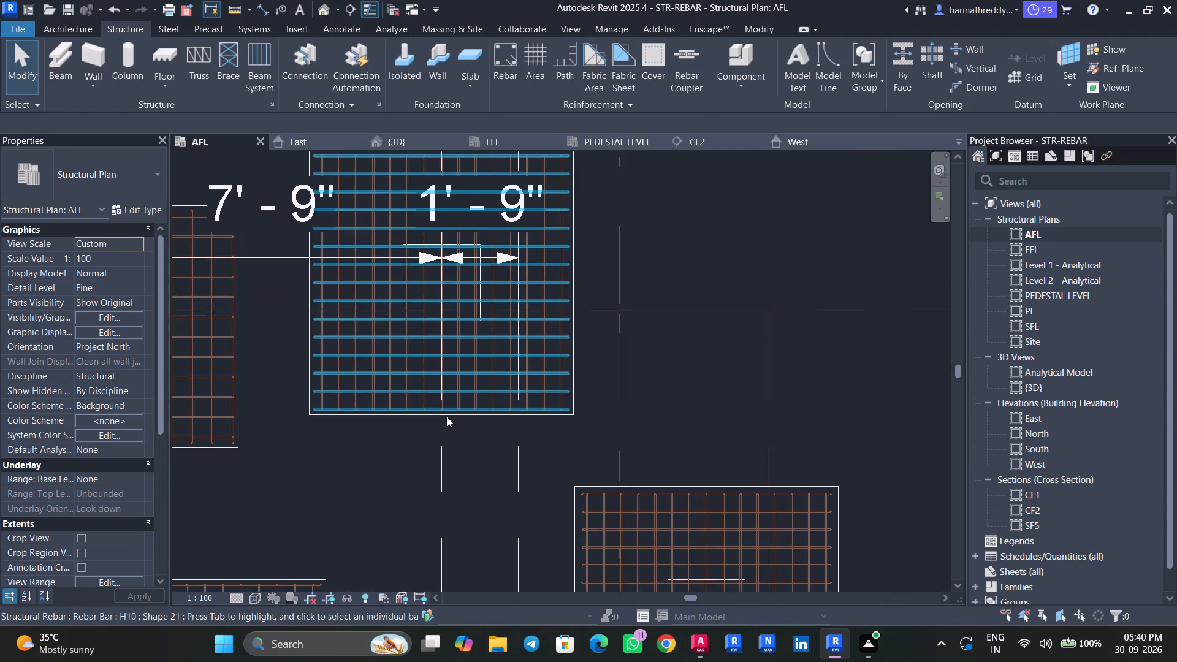
pyautogui.scroll(4, 450, 414)
pyautogui.click(452, 416)
pyautogui.scroll(-6, 452, 416)
pyautogui.scroll(1, 452, 416)
pyautogui.scroll(-6, 452, 416)
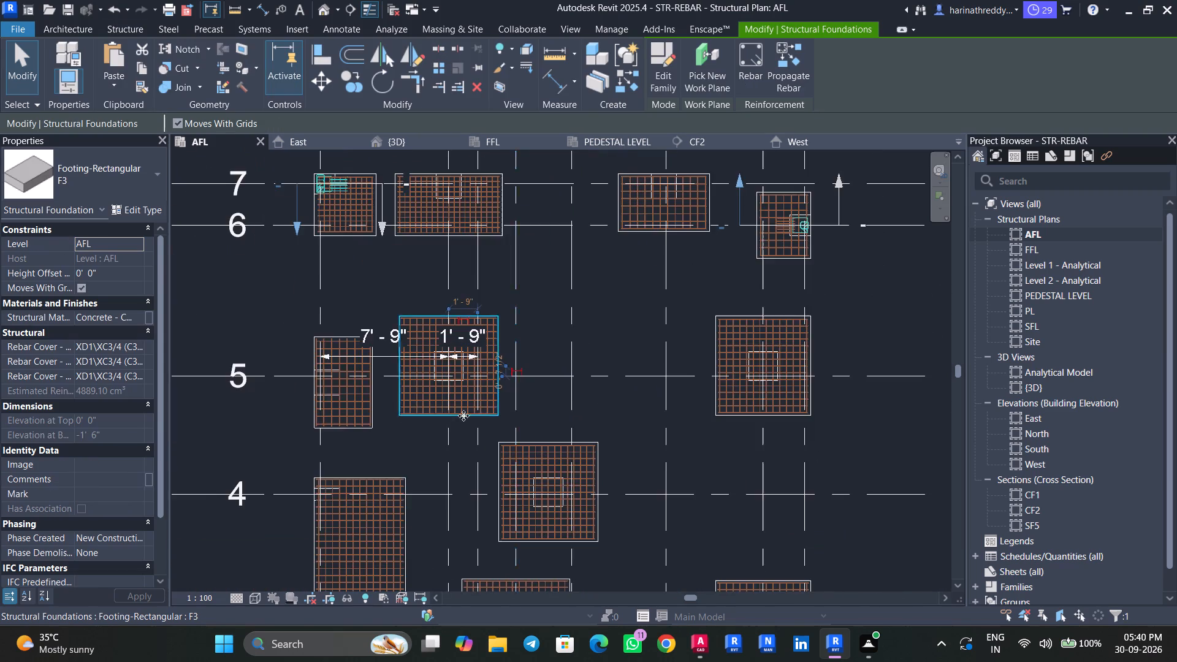
pyautogui.moveTo(576, 334); pyautogui.dragTo(575, 468, button='middle')
pyautogui.press('Escape')
pyautogui.press('Escape')
# Check the types of the footing at grid F near grid 7 and the footing beside grid H at grid 6.
pyautogui.scroll(10, 668, 375)
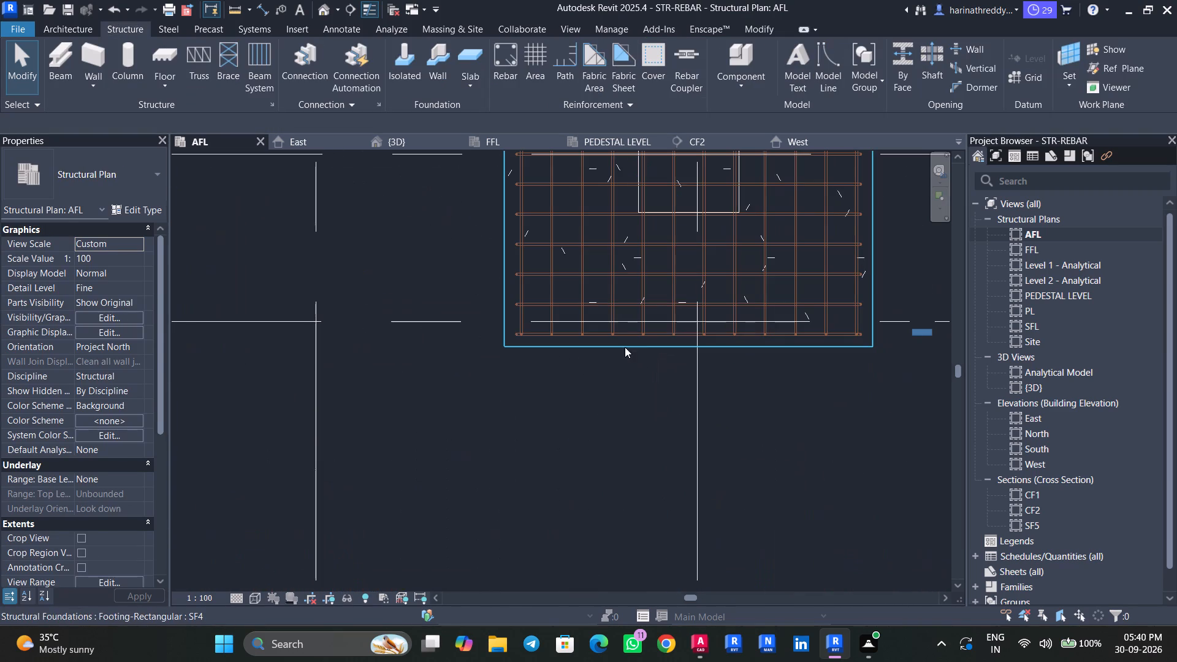
pyautogui.click(625, 347)
pyautogui.scroll(-8, 556, 436)
pyautogui.scroll(2, 556, 436)
pyautogui.moveTo(555, 436); pyautogui.dragTo(488, 511, button='middle')
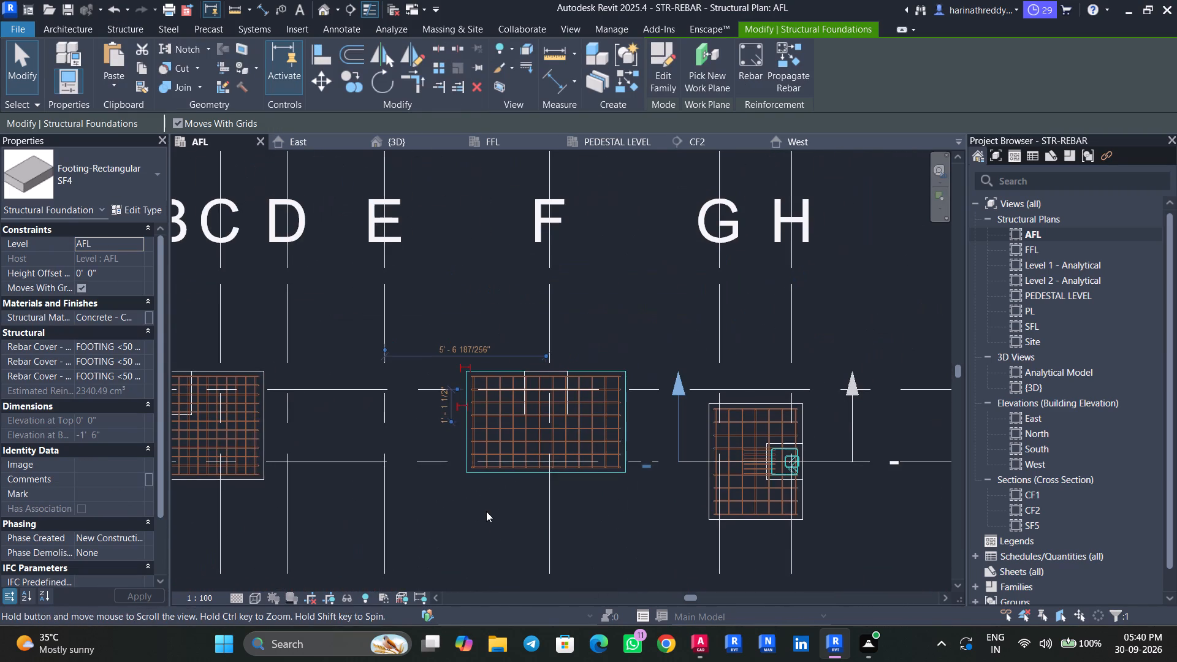
pyautogui.press('Escape')
pyautogui.press('Escape')
pyautogui.press('Escape')
pyautogui.scroll(4, 710, 522)
pyautogui.click(710, 521)
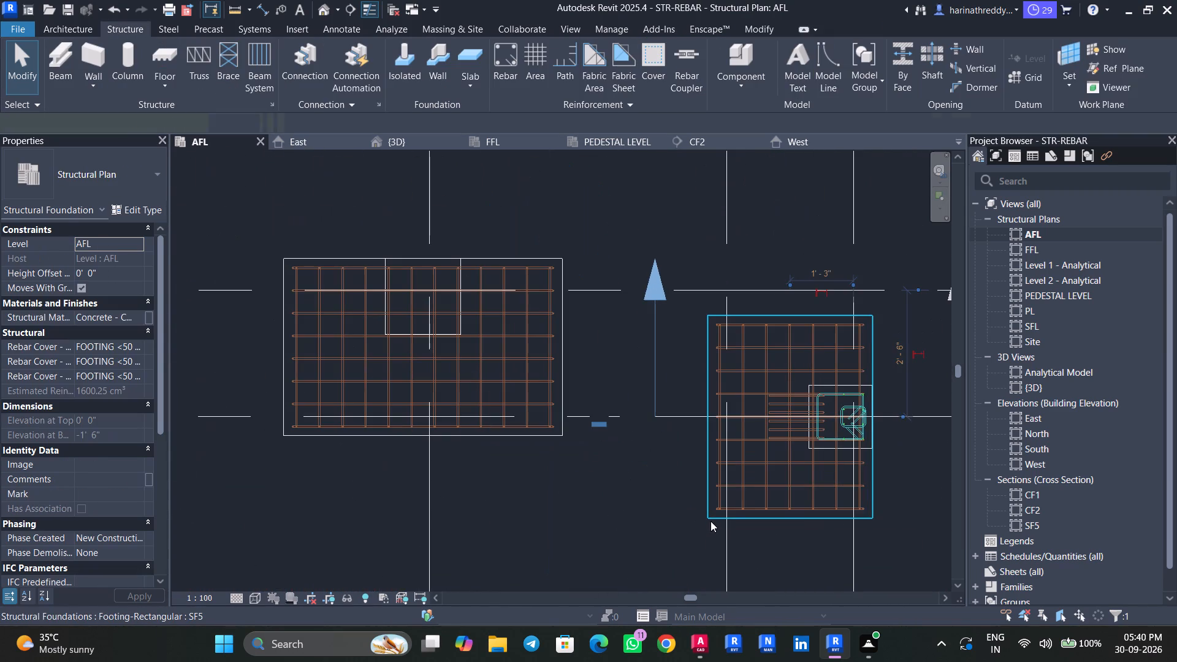
pyautogui.press('Escape')
pyautogui.press('Escape')
pyautogui.moveTo(583, 509); pyautogui.dragTo(644, 552, button='middle')
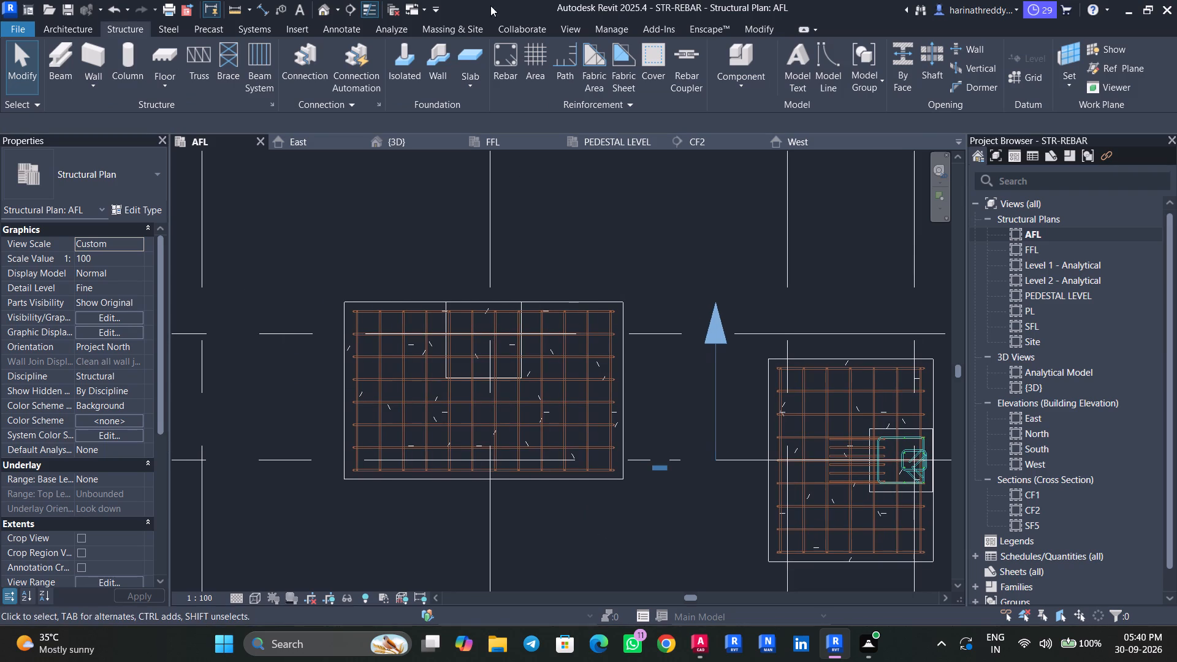
# Cut a cross section horizontally through the SF4 footing and its pedestal at grid F, just below grid 7.
pyautogui.click(353, 14)
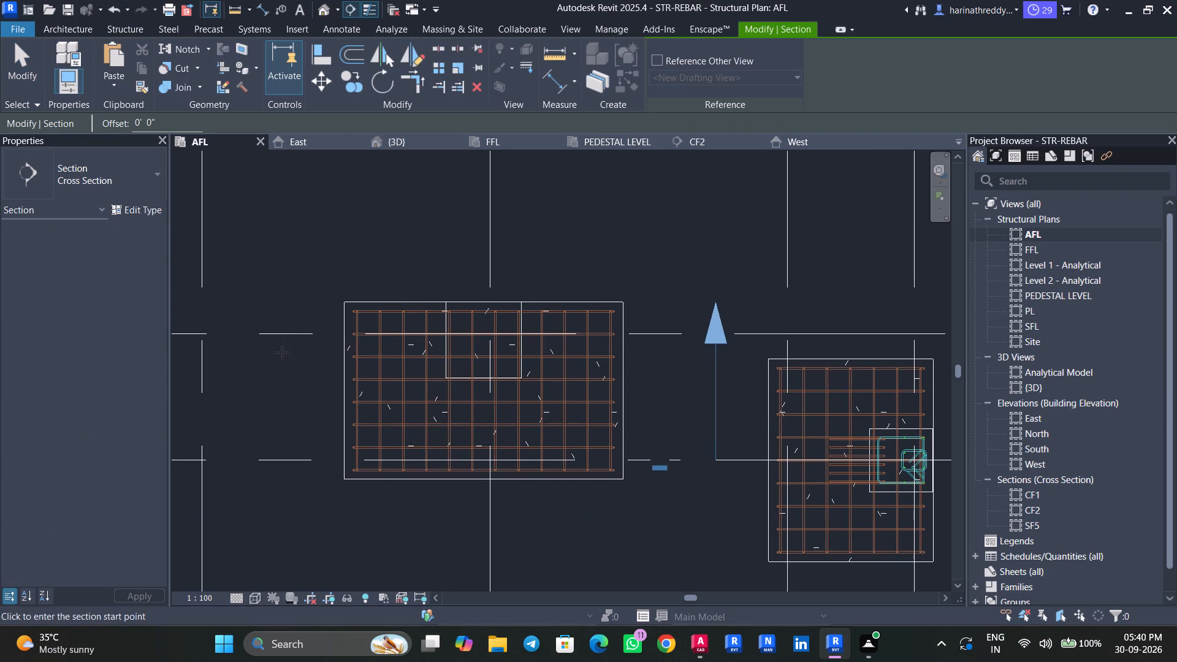
pyautogui.click(282, 352)
pyautogui.click(693, 362)
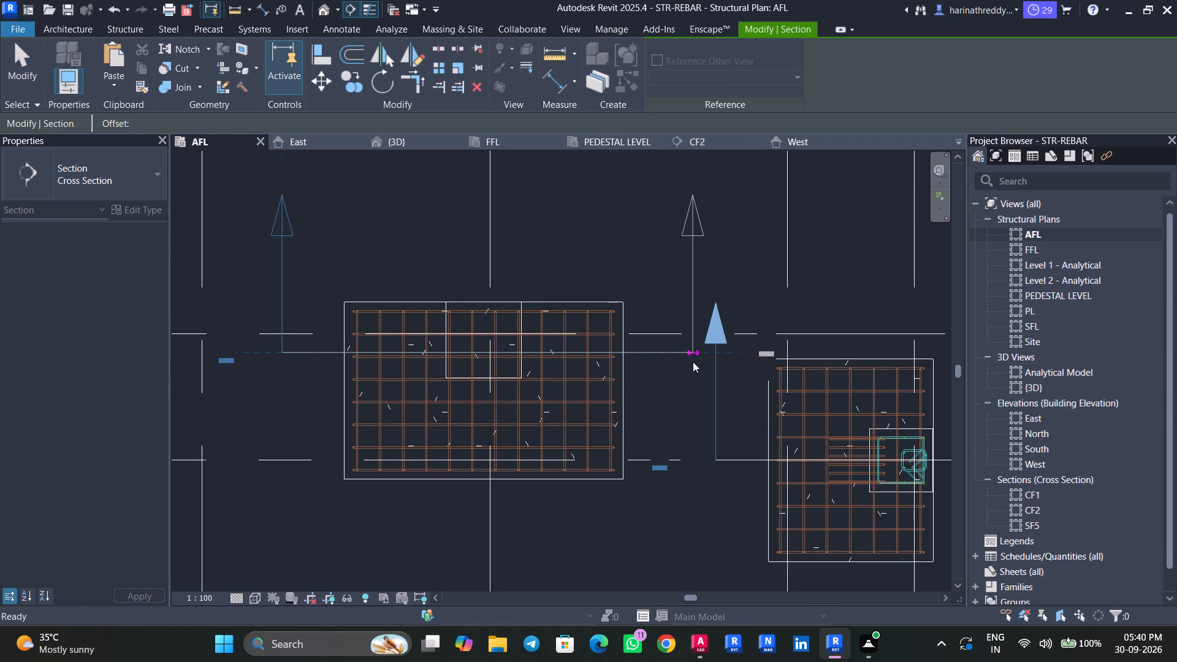
pyautogui.press('Escape')
pyautogui.press('Escape')
pyautogui.press('Escape')
# Open the view of the new section through the SF4 footing from the AFL plan.
pyautogui.click(642, 352)
pyautogui.rightClick(642, 352)
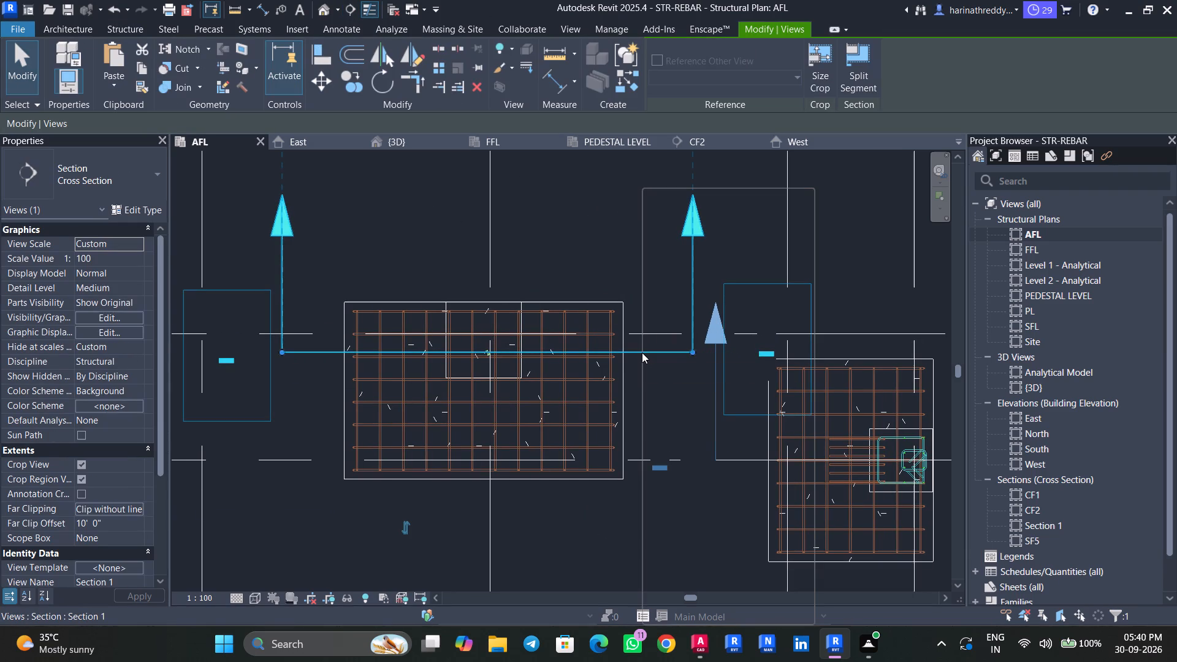
pyautogui.press('Escape')
pyautogui.press('Escape')
pyautogui.press('Escape')
pyautogui.moveTo(800, 261); pyautogui.dragTo(643, 144, button='middle')
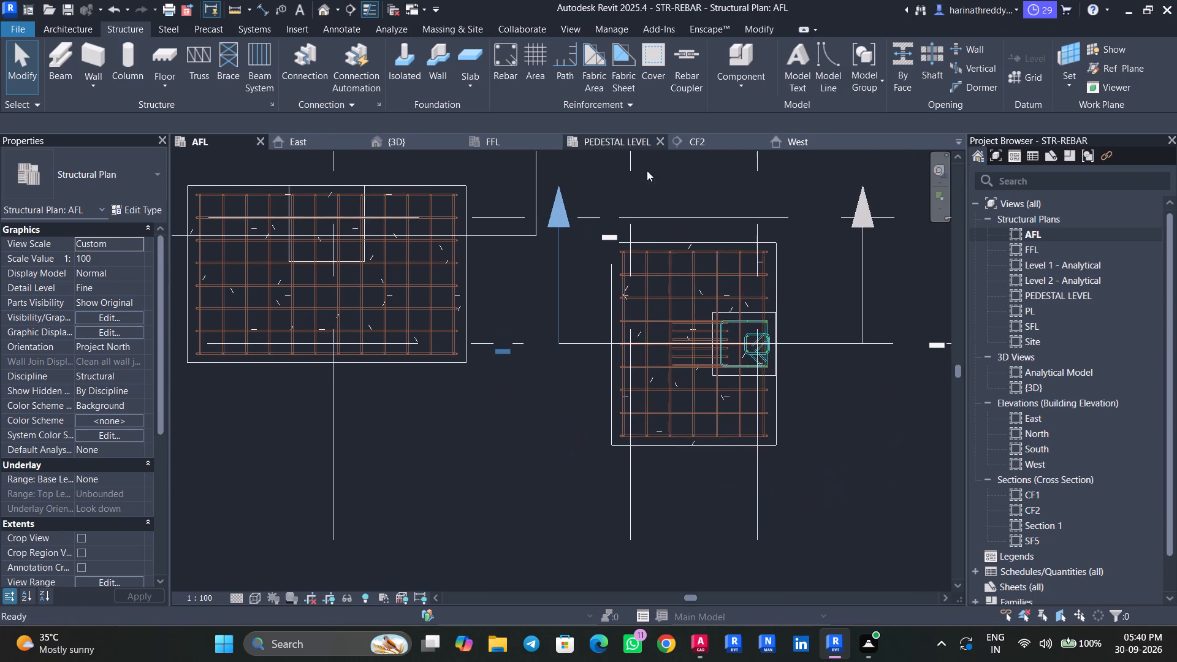
pyautogui.click(468, 268)
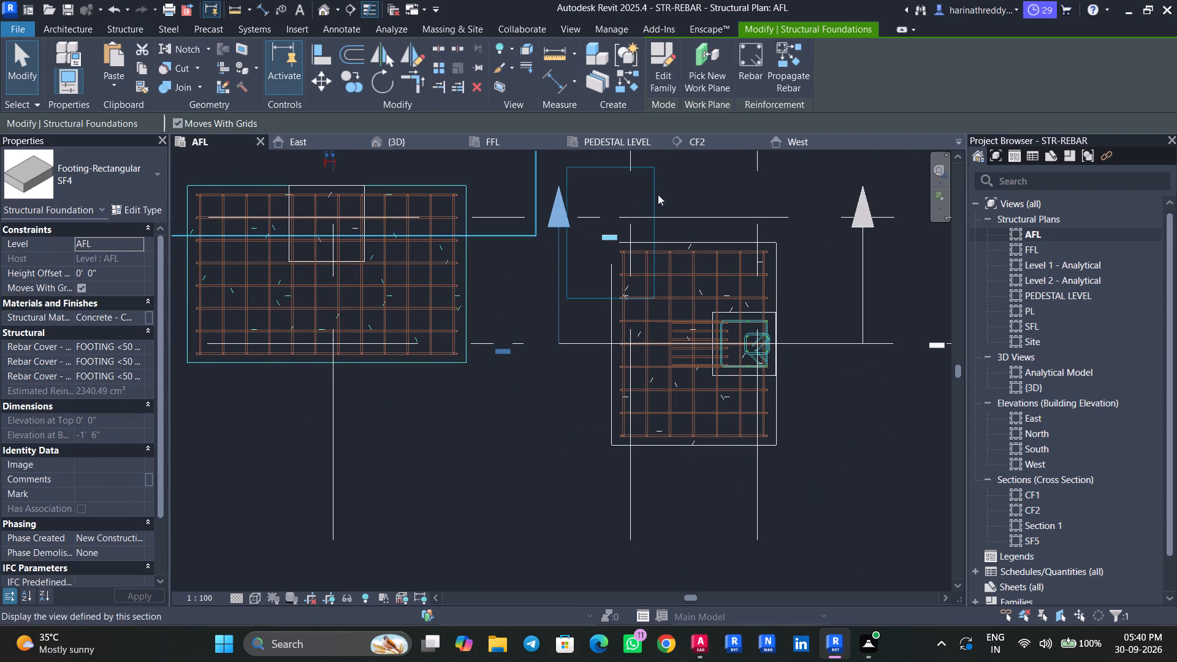
pyautogui.press('Escape')
pyautogui.press('Escape')
pyautogui.click(508, 240)
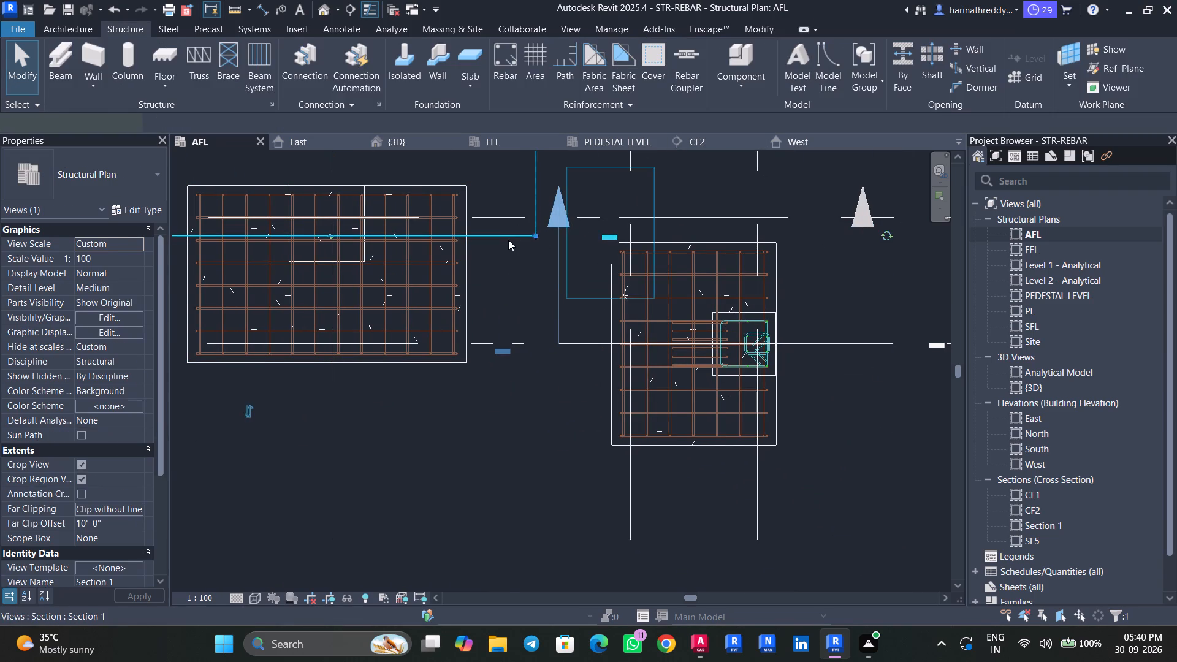
pyautogui.rightClick(508, 240)
pyautogui.click(563, 281)
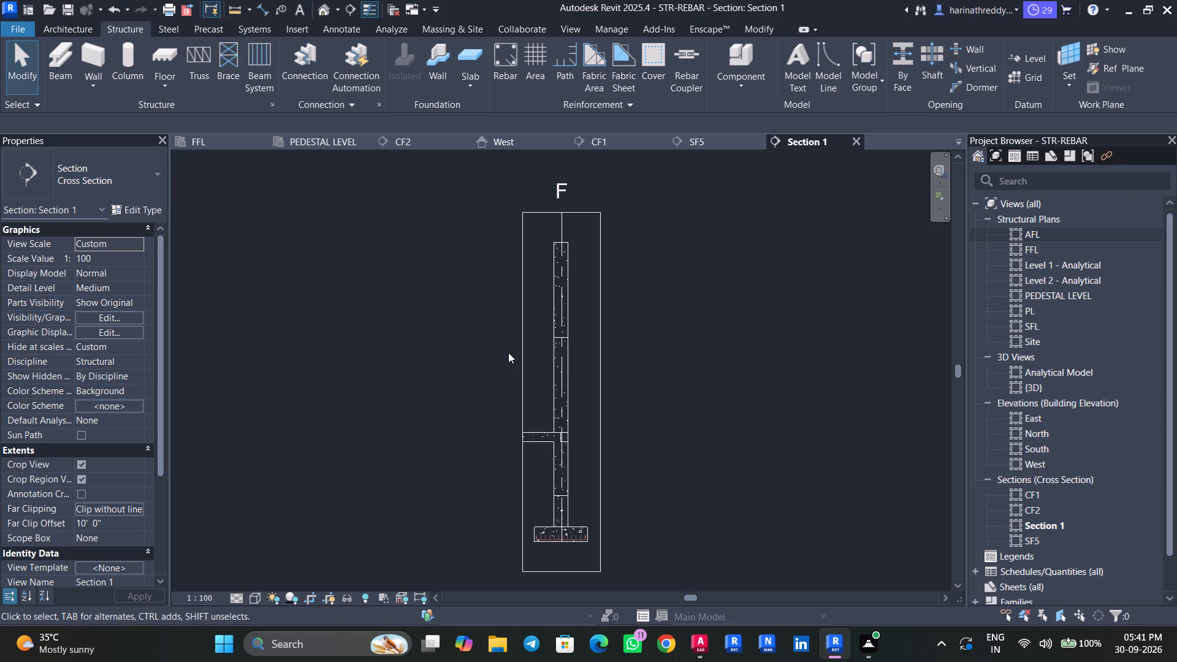
# Inspect the column and the pedestal above the grid F footing in the section, checking their types and level constraints.
pyautogui.scroll(6, 567, 436)
pyautogui.moveTo(581, 455); pyautogui.dragTo(576, 333, button='middle')
pyautogui.scroll(2, 565, 409)
pyautogui.moveTo(566, 403); pyautogui.dragTo(593, 295, button='middle')
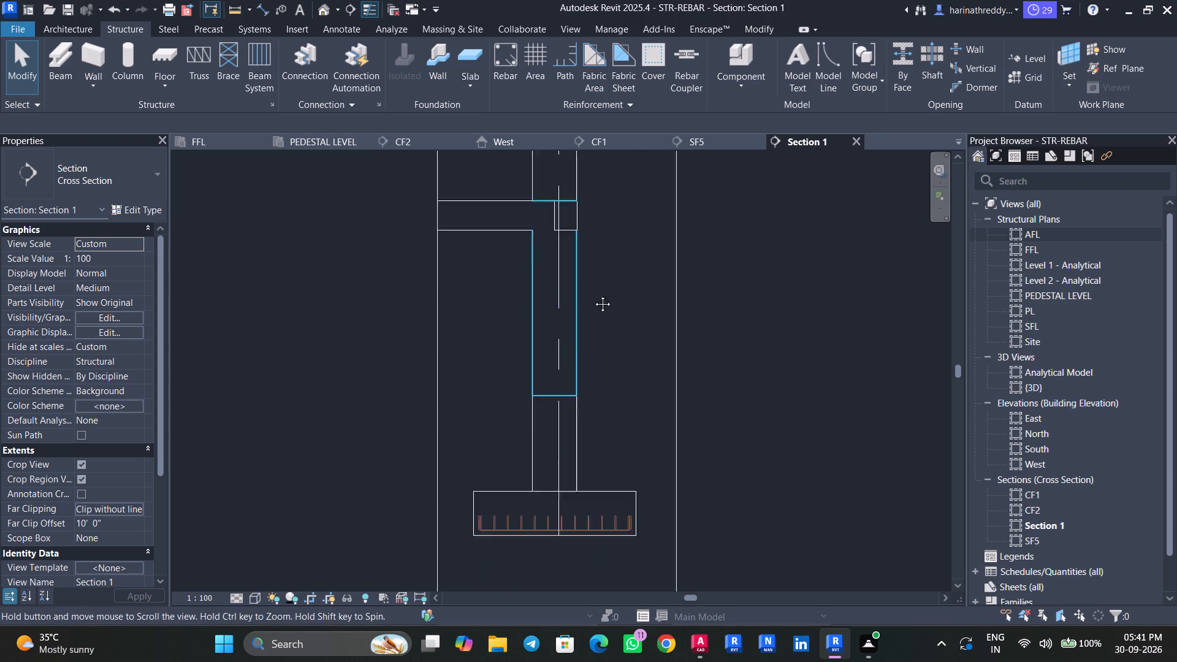
pyautogui.moveTo(593, 295); pyautogui.dragTo(598, 273, button='middle')
pyautogui.click(584, 283)
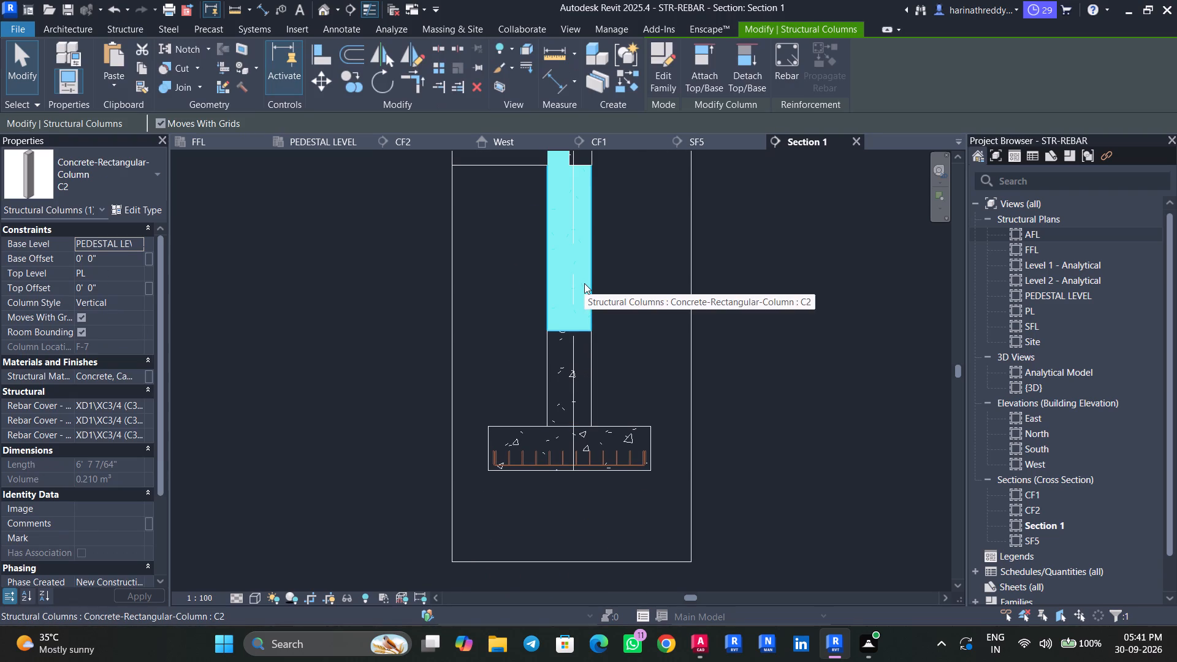
pyautogui.click(596, 381)
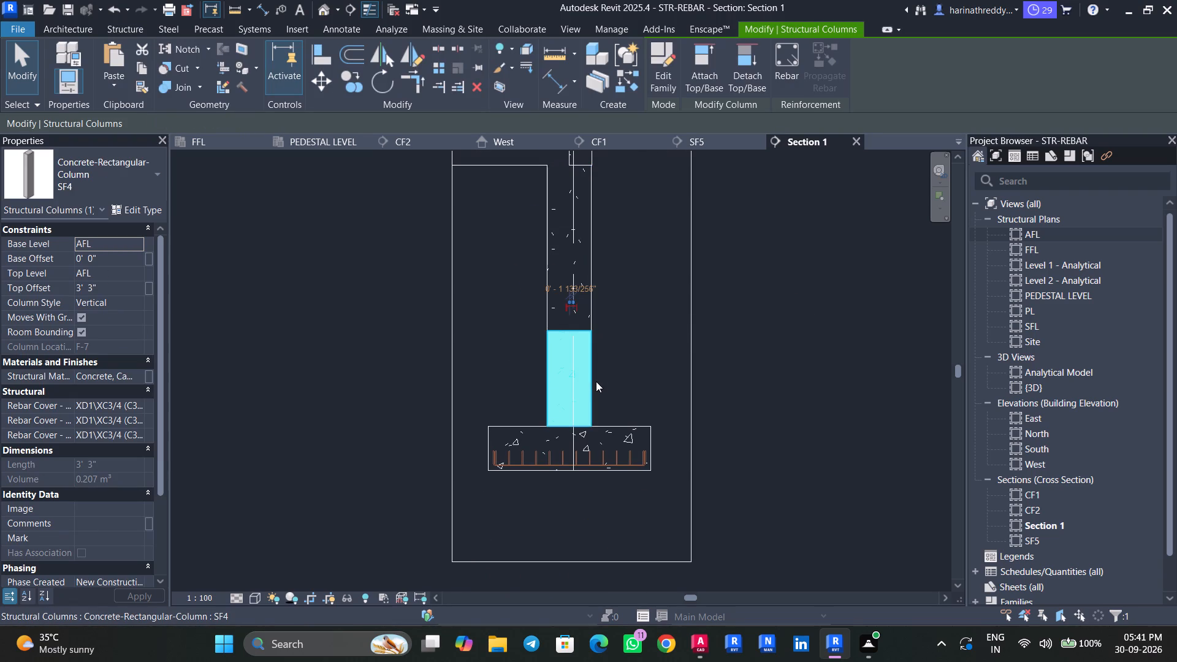
pyautogui.scroll(2, 581, 302)
pyautogui.moveTo(611, 255); pyautogui.dragTo(608, 342, button='middle')
pyautogui.press('Escape')
pyautogui.press('Escape')
pyautogui.press('Escape')
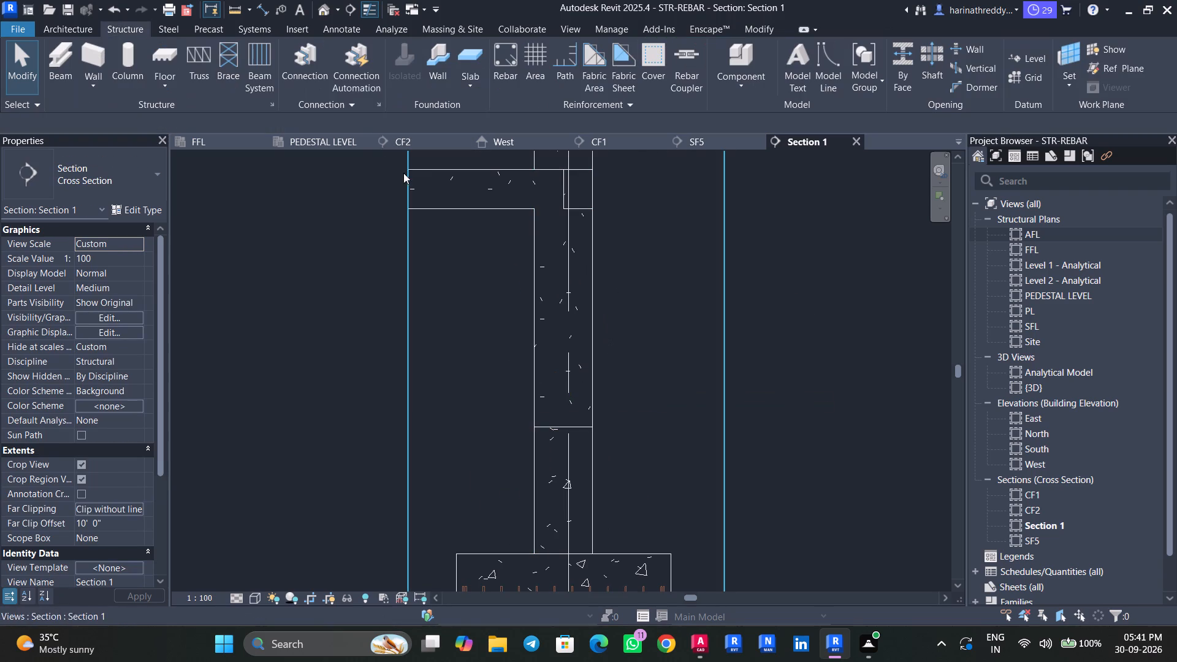
# Open the {3D} view and examine the pedestals and columns standing on the reinforced footings, including the pedestal at grid 2.
pyautogui.click(317, 13)
pyautogui.scroll(-1, 767, 357)
pyautogui.scroll(1, 767, 357)
pyautogui.scroll(-2, 767, 357)
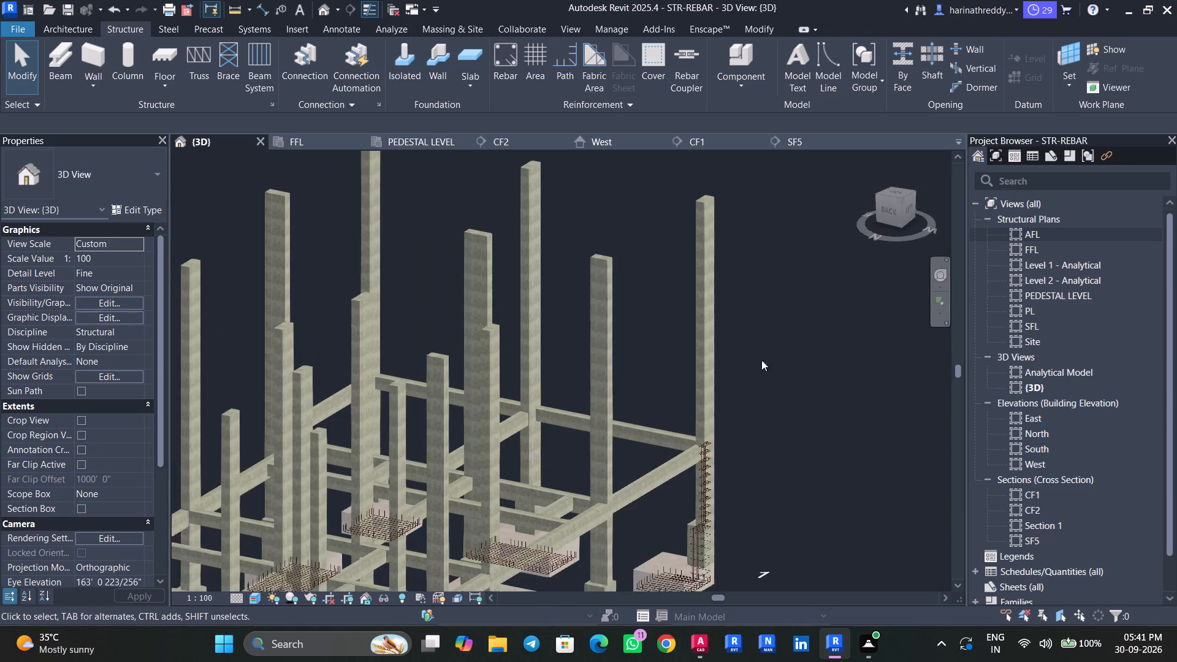
pyautogui.moveTo(747, 368); pyautogui.dragTo(685, 197, button='middle')
pyautogui.scroll(6, 527, 435)
pyautogui.scroll(-1, 526, 405)
pyautogui.scroll(5, 526, 405)
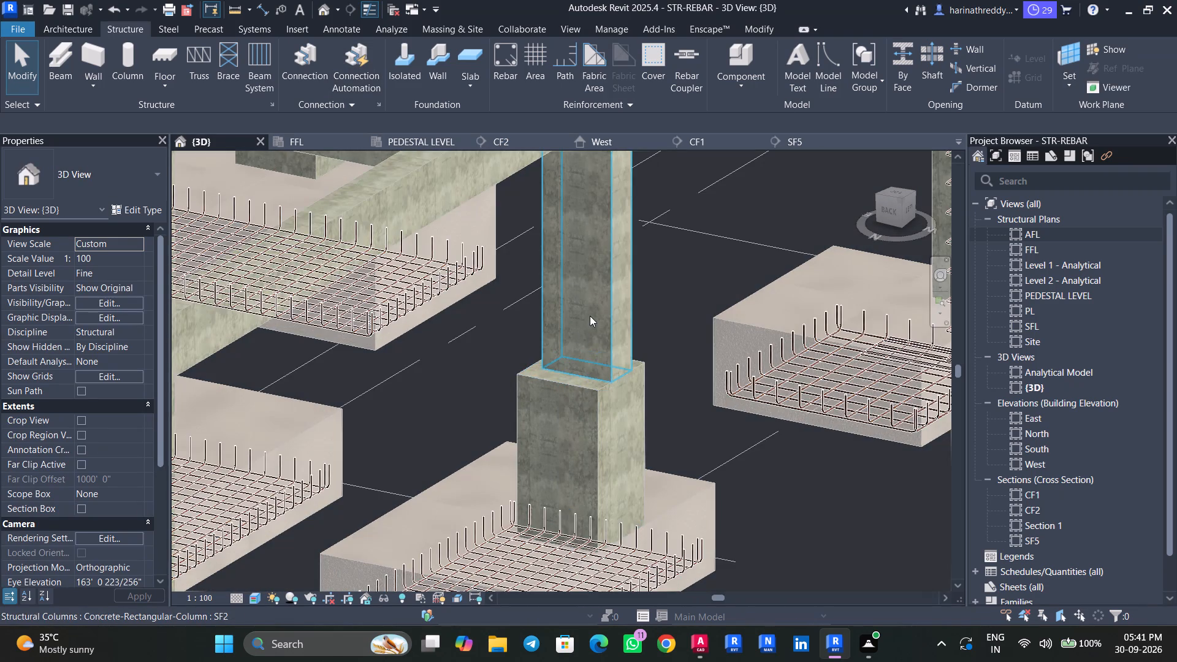
pyautogui.click(590, 316)
pyautogui.scroll(5, 642, 343)
pyautogui.press('Escape')
pyautogui.press('Escape')
pyautogui.scroll(-14, 622, 347)
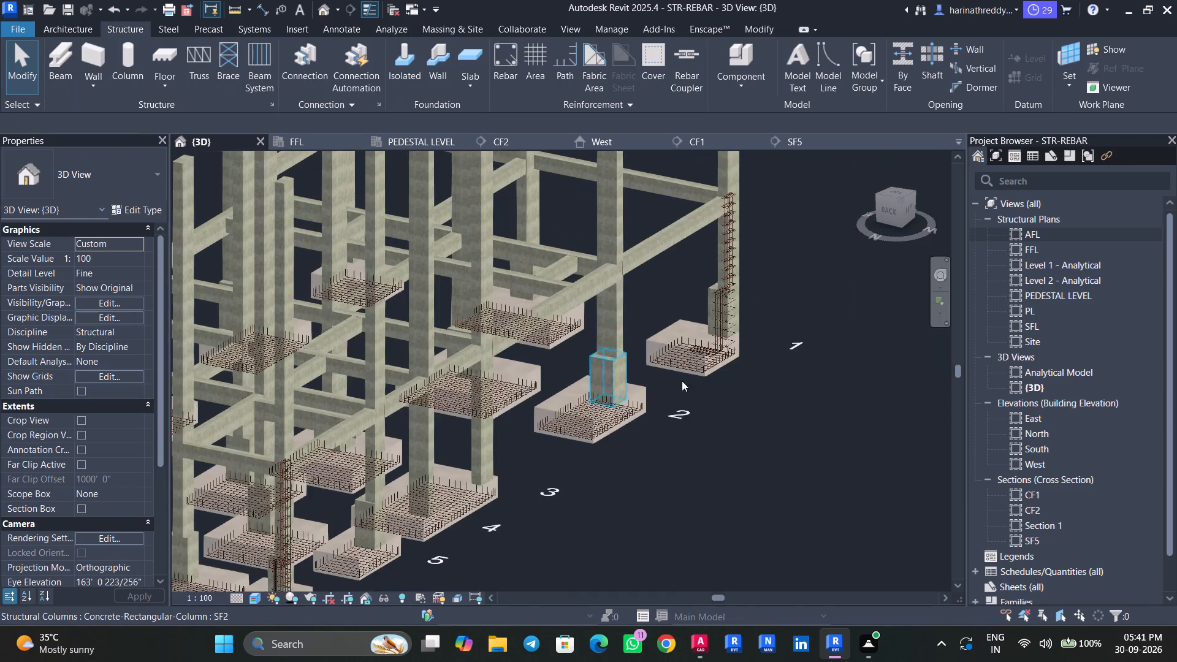
# Examine the isolated footings from the front side of the 3D model, including the SF1 pedestal and its column.
pyautogui.keyDown('shift'); pyautogui.moveTo(771, 427); pyautogui.dragTo(670, 425, button='middle'); pyautogui.keyUp('shift')
pyautogui.scroll(-20, 668, 420)
pyautogui.scroll(-1, 668, 420)
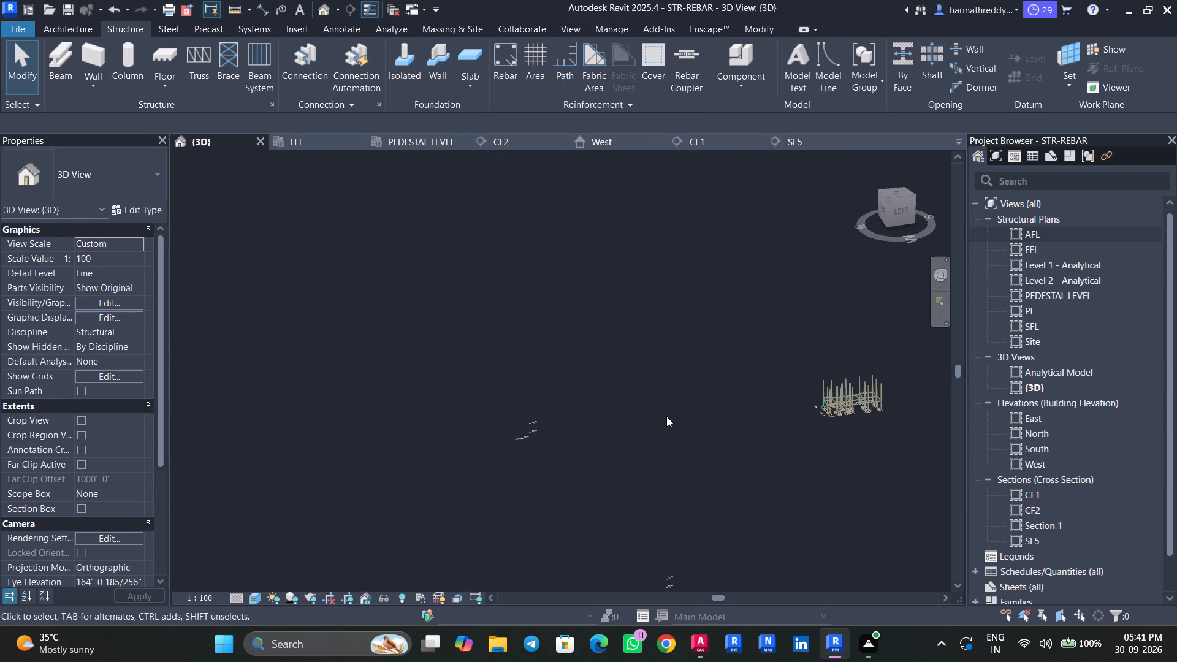
pyautogui.scroll(1, 690, 432)
pyautogui.moveTo(687, 434); pyautogui.dragTo(446, 476, button='middle')
pyautogui.keyDown('shift'); pyautogui.moveTo(696, 474); pyautogui.dragTo(490, 477, button='middle'); pyautogui.keyUp('shift')
pyautogui.moveTo(690, 491); pyautogui.dragTo(507, 285, button='middle')
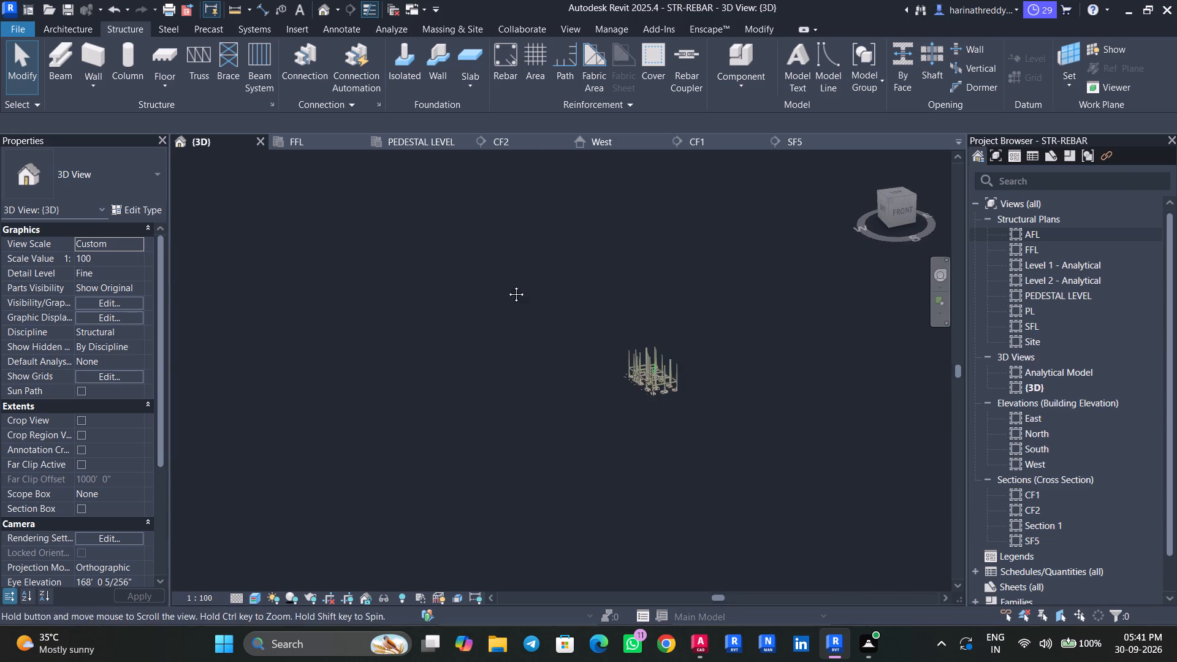
pyautogui.moveTo(507, 285); pyautogui.dragTo(509, 285, button='middle')
pyautogui.press('Escape')
pyautogui.press('Escape')
pyautogui.scroll(20, 672, 350)
pyautogui.scroll(4, 672, 350)
pyautogui.scroll(-1, 624, 395)
pyautogui.scroll(3, 624, 395)
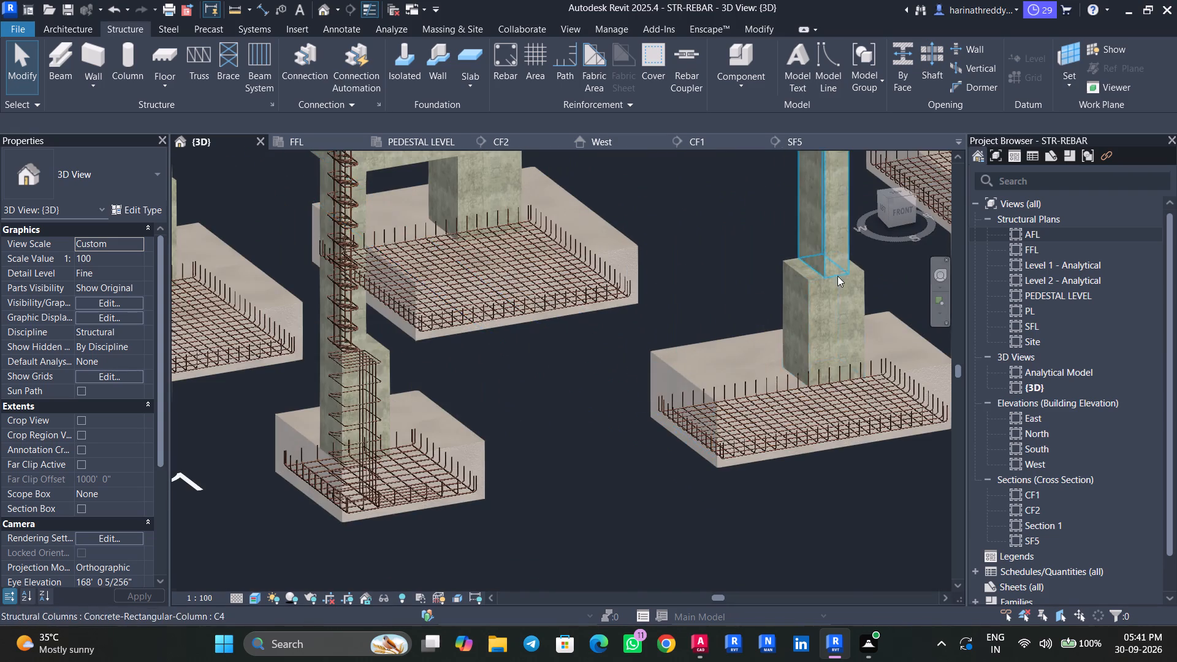
pyautogui.moveTo(587, 390); pyautogui.dragTo(313, 550, button='middle')
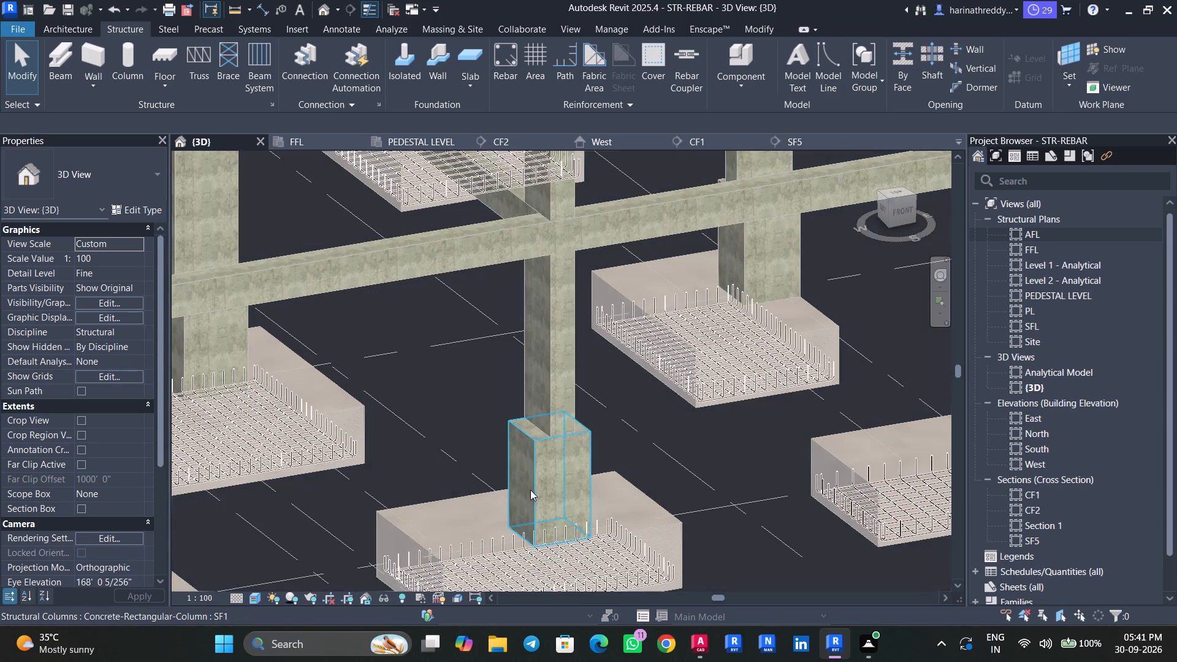
pyautogui.click(530, 490)
pyautogui.press('Escape')
pyautogui.click(435, 505)
pyautogui.press('Escape')
pyautogui.press('Escape')
pyautogui.scroll(-5, 436, 466)
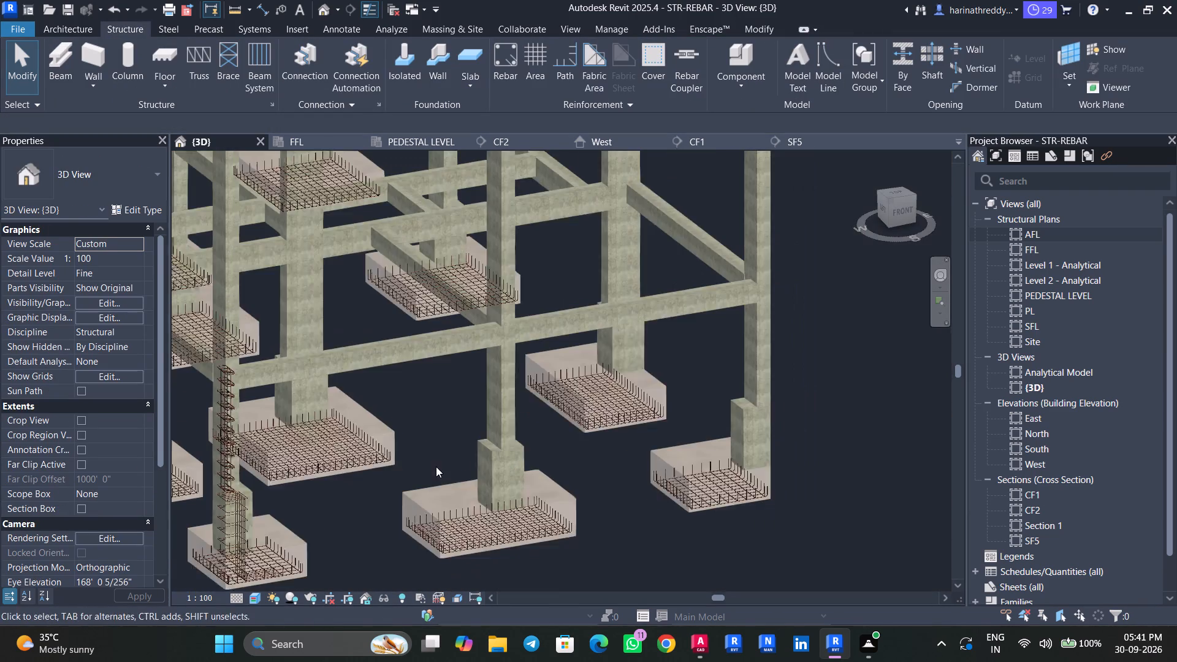
# Inspect the SF4 pedestal at F-7 and the C2 column above it from the back of the 3D model, checking their constraints.
pyautogui.keyDown('shift'); pyautogui.moveTo(429, 473); pyautogui.dragTo(511, 455, button='middle'); pyautogui.keyUp('shift')
pyautogui.scroll(-3, 512, 451)
pyautogui.scroll(1, 512, 451)
pyautogui.scroll(-13, 512, 449)
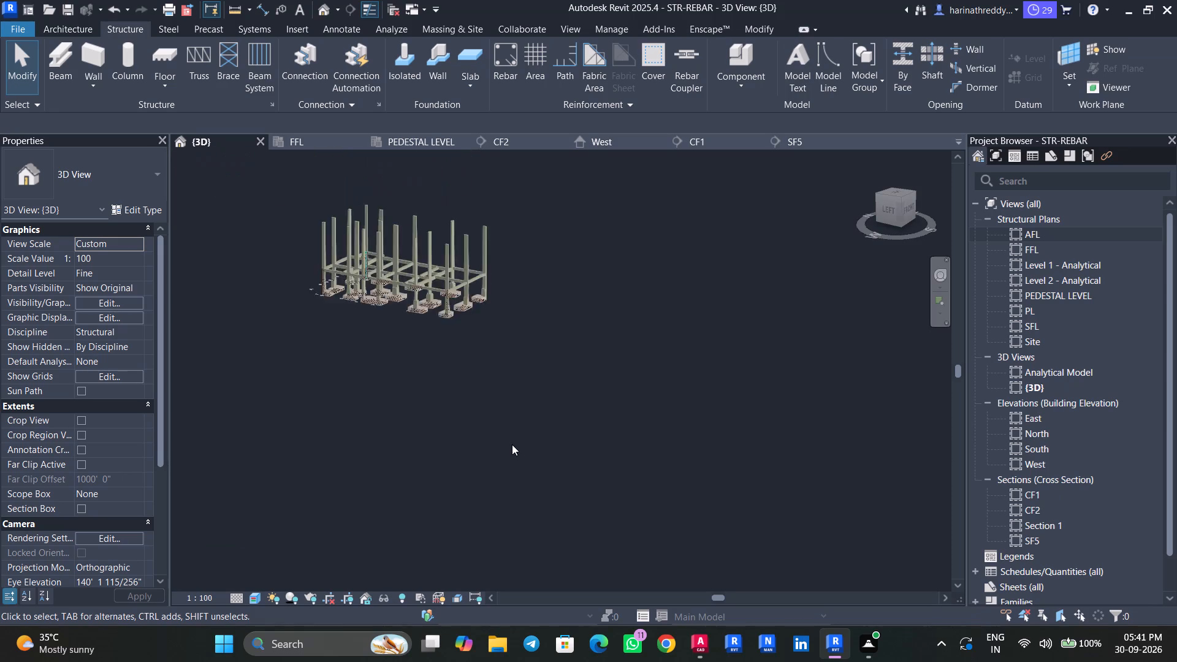
pyautogui.scroll(-2, 512, 444)
pyautogui.moveTo(404, 431); pyautogui.dragTo(572, 485, button='middle')
pyautogui.keyDown('shift'); pyautogui.moveTo(498, 471); pyautogui.dragTo(704, 431, button='middle'); pyautogui.keyUp('shift')
pyautogui.scroll(1, 519, 455)
pyautogui.moveTo(518, 457); pyautogui.dragTo(549, 467, button='middle')
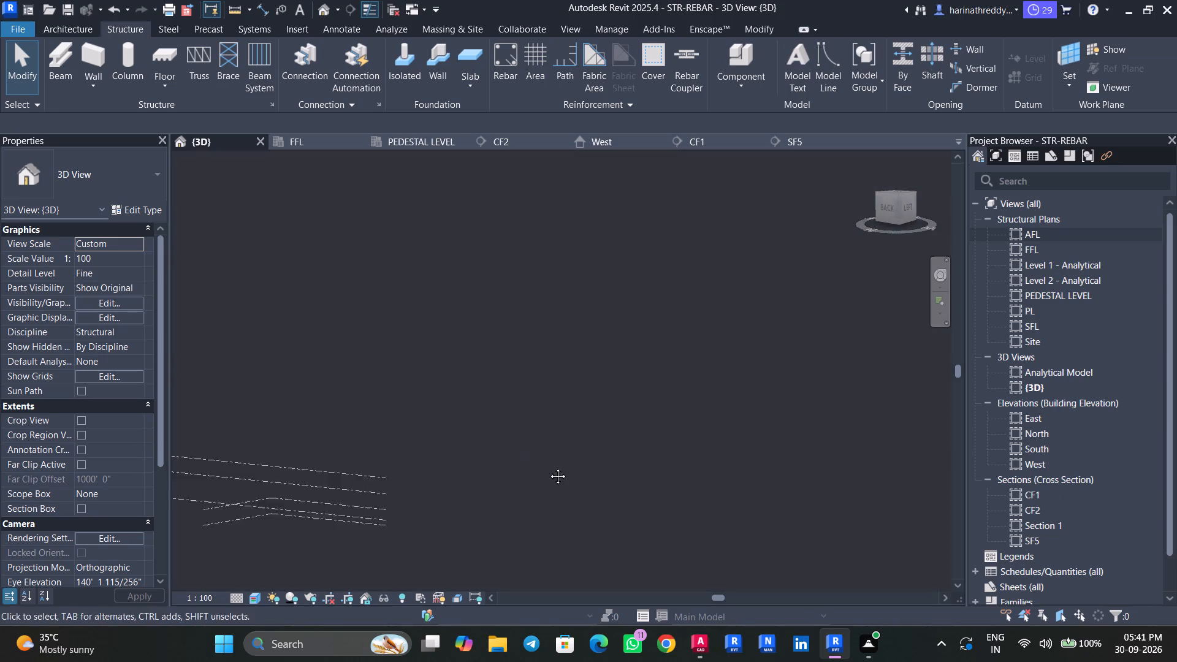
pyautogui.moveTo(549, 467); pyautogui.dragTo(840, 469, button='middle')
pyautogui.moveTo(558, 465); pyautogui.dragTo(820, 458, button='middle')
pyautogui.scroll(16, 388, 431)
pyautogui.scroll(1, 459, 435)
pyautogui.keyDown('shift'); pyautogui.moveTo(459, 436); pyautogui.dragTo(460, 441, button='middle'); pyautogui.keyUp('shift')
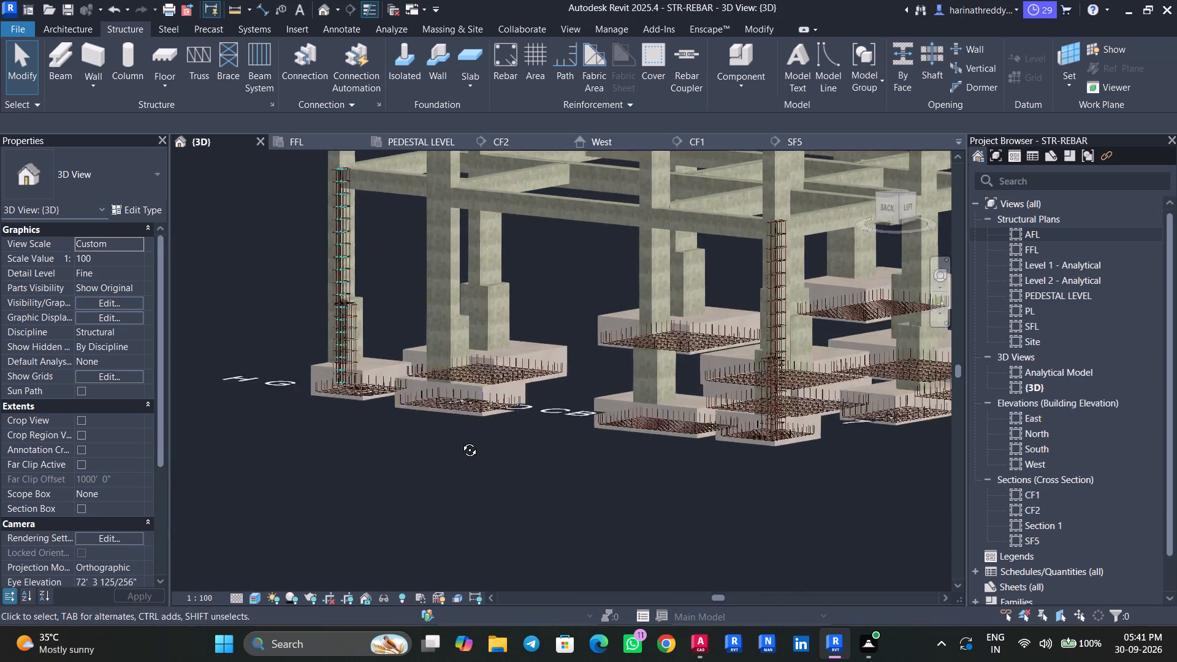
pyautogui.keyDown('shift'); pyautogui.moveTo(460, 441); pyautogui.dragTo(462, 445, button='middle'); pyautogui.keyUp('shift')
pyautogui.scroll(-3, 461, 428)
pyautogui.moveTo(463, 422); pyautogui.dragTo(486, 525, button='middle')
pyautogui.scroll(12, 395, 343)
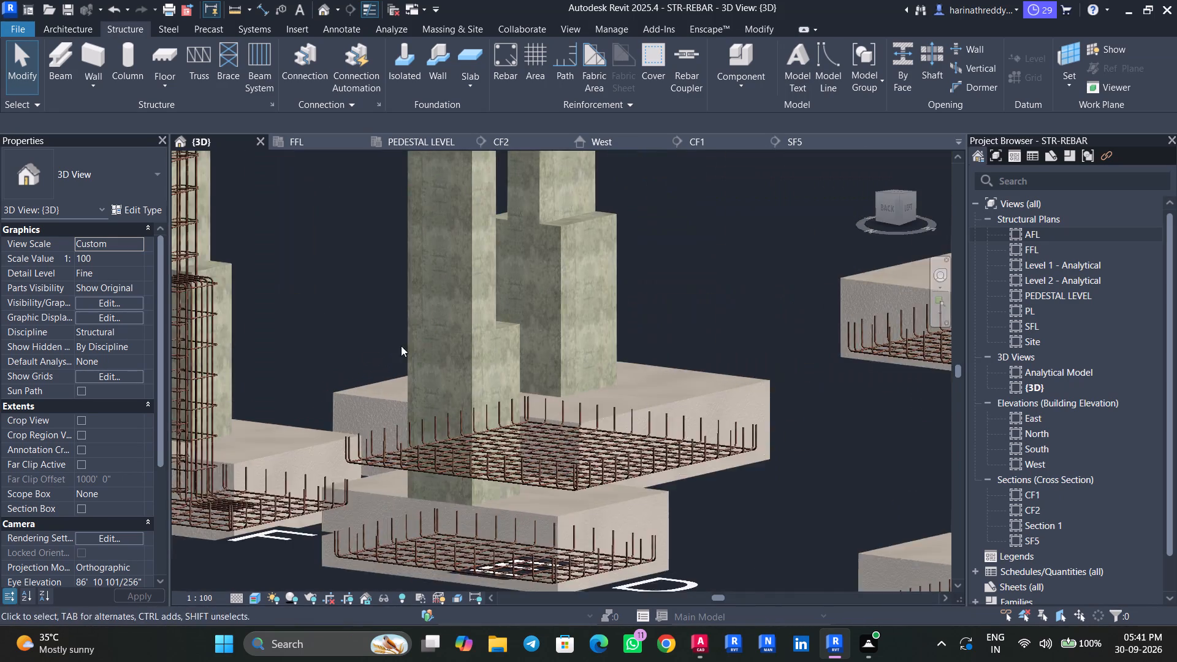
pyautogui.click(470, 343)
pyautogui.press('Escape')
pyautogui.press('Escape')
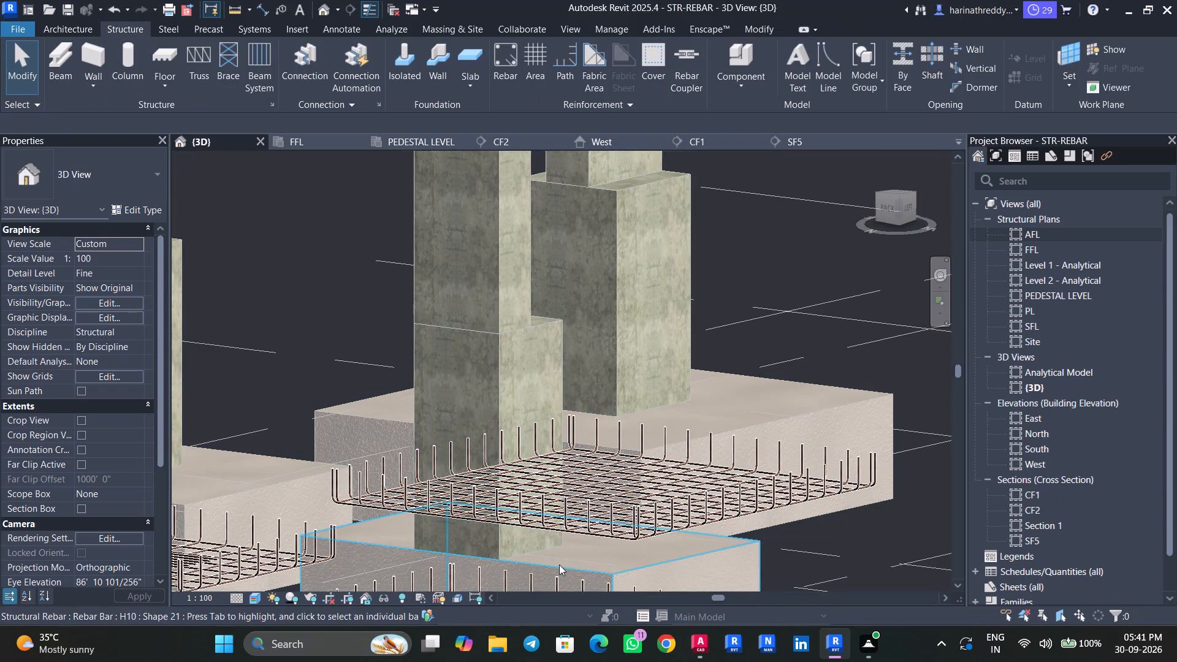
pyautogui.click(559, 566)
pyautogui.press('Escape')
pyautogui.press('Escape')
pyautogui.click(470, 347)
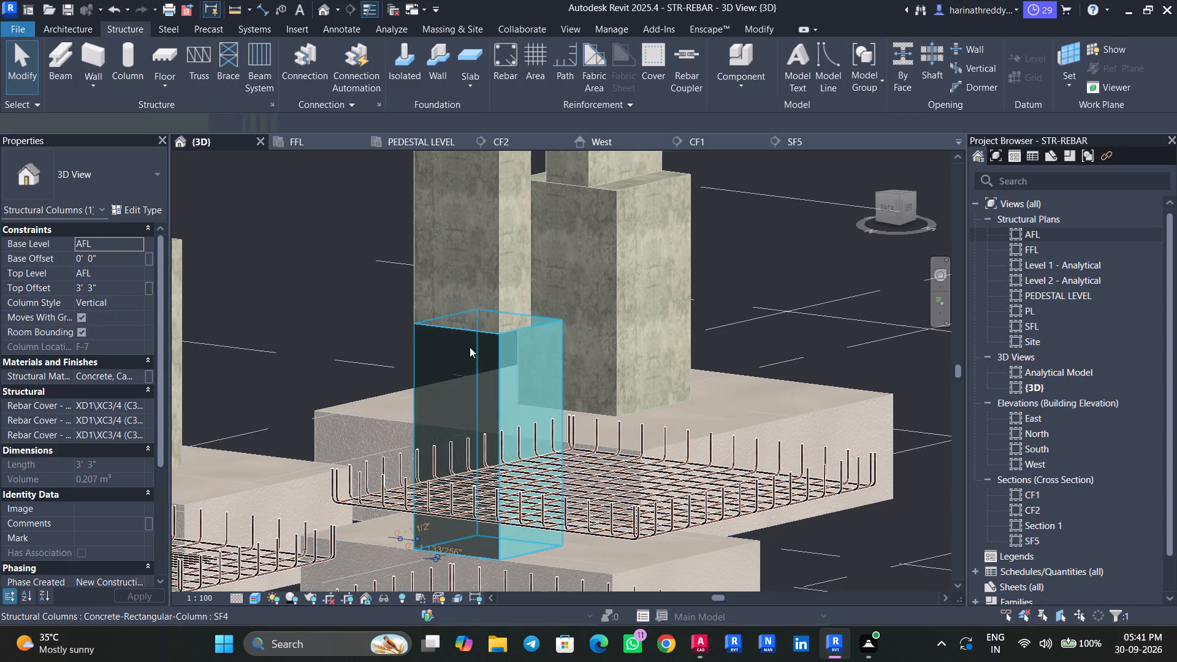
pyautogui.press('Escape')
pyautogui.press('Escape')
pyautogui.click(487, 299)
pyautogui.press('Escape')
pyautogui.press('Escape')
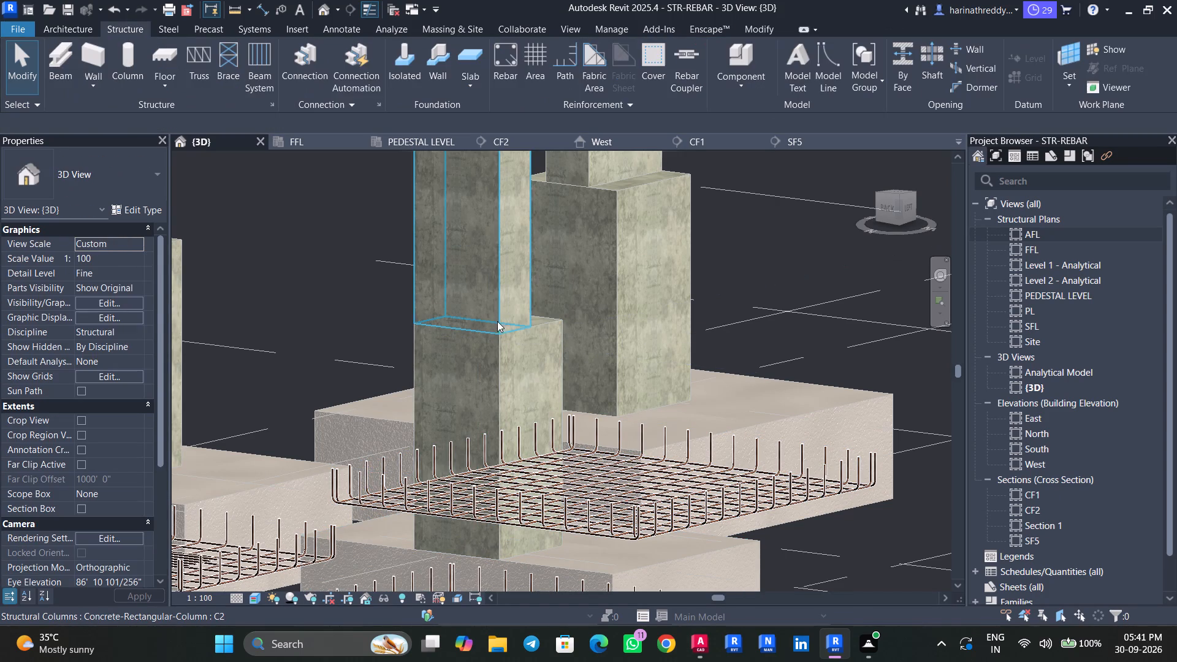
pyautogui.press('Escape')
pyautogui.press('Escape')
pyautogui.click(501, 315)
pyautogui.press('Escape')
pyautogui.press('Escape')
pyautogui.press('Escape')
pyautogui.press('Escape')
pyautogui.press('Escape')
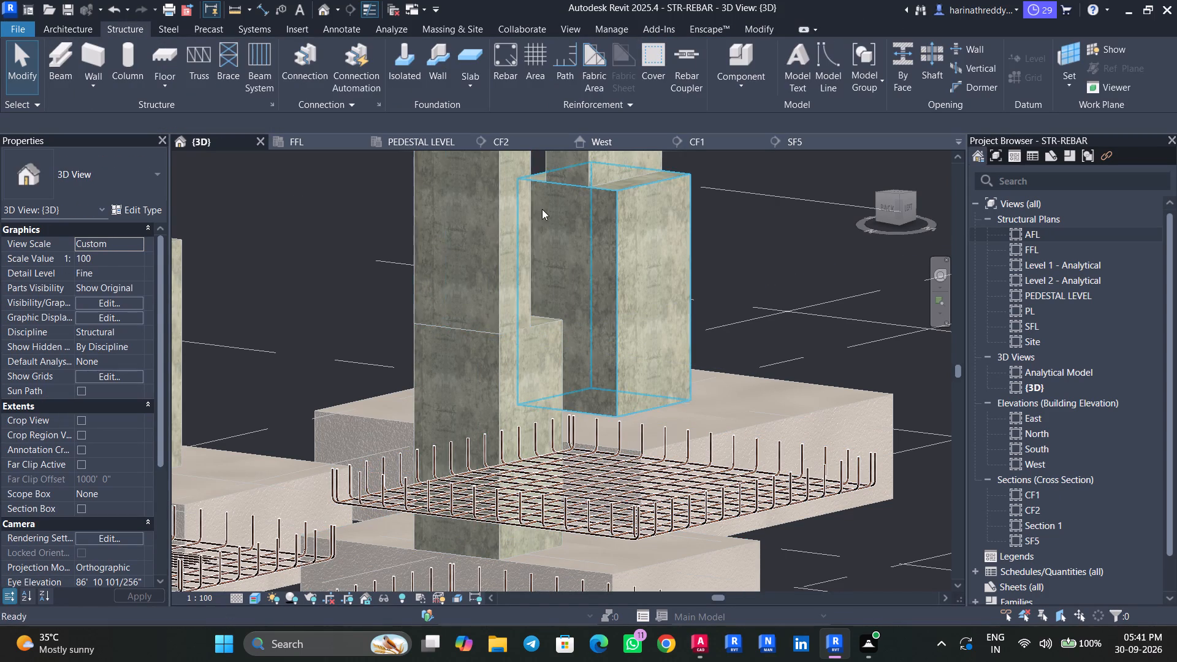
pyautogui.press('Escape')
pyautogui.press('Escape')
pyautogui.press('Escape')
pyautogui.press('Escape')
pyautogui.press('Escape')
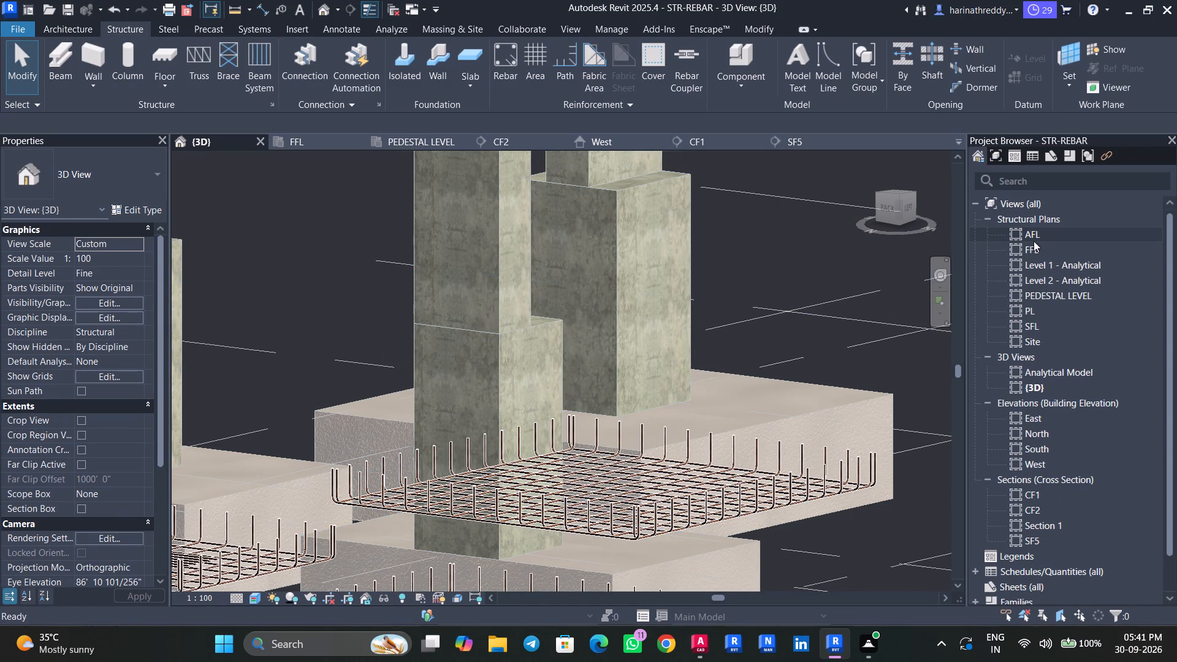
# Flip the viewing direction of the section through the SF5 footing on the AFL plan.
pyautogui.doubleClick(1033, 237)
pyautogui.click(616, 344)
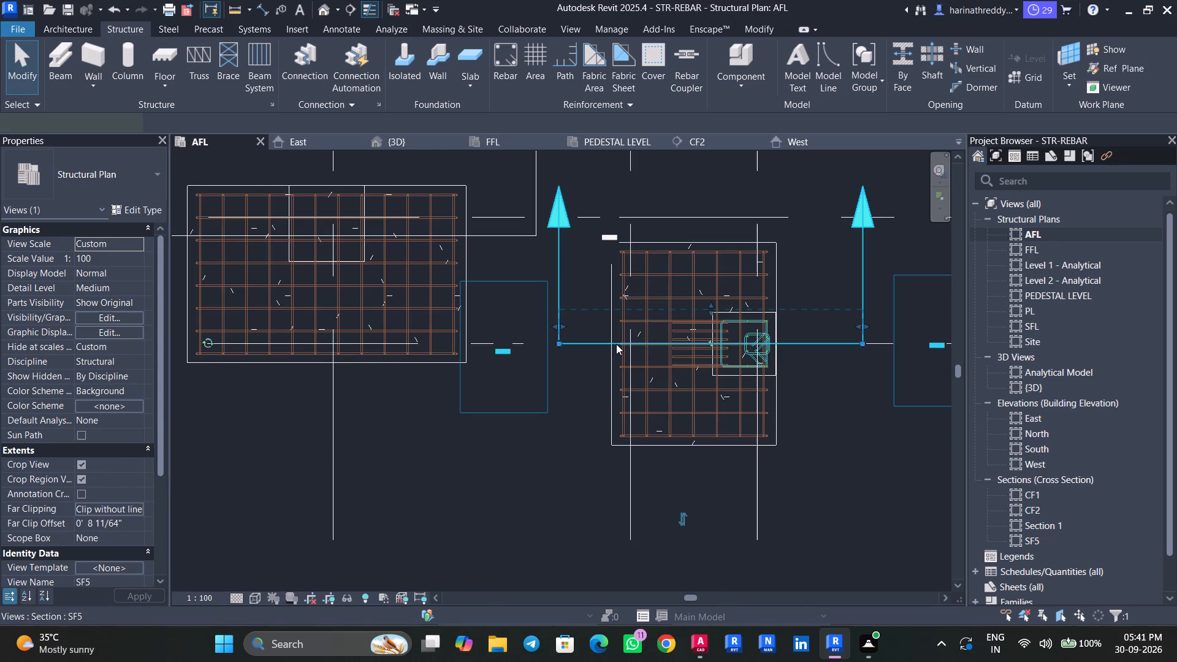
pyautogui.click(679, 533)
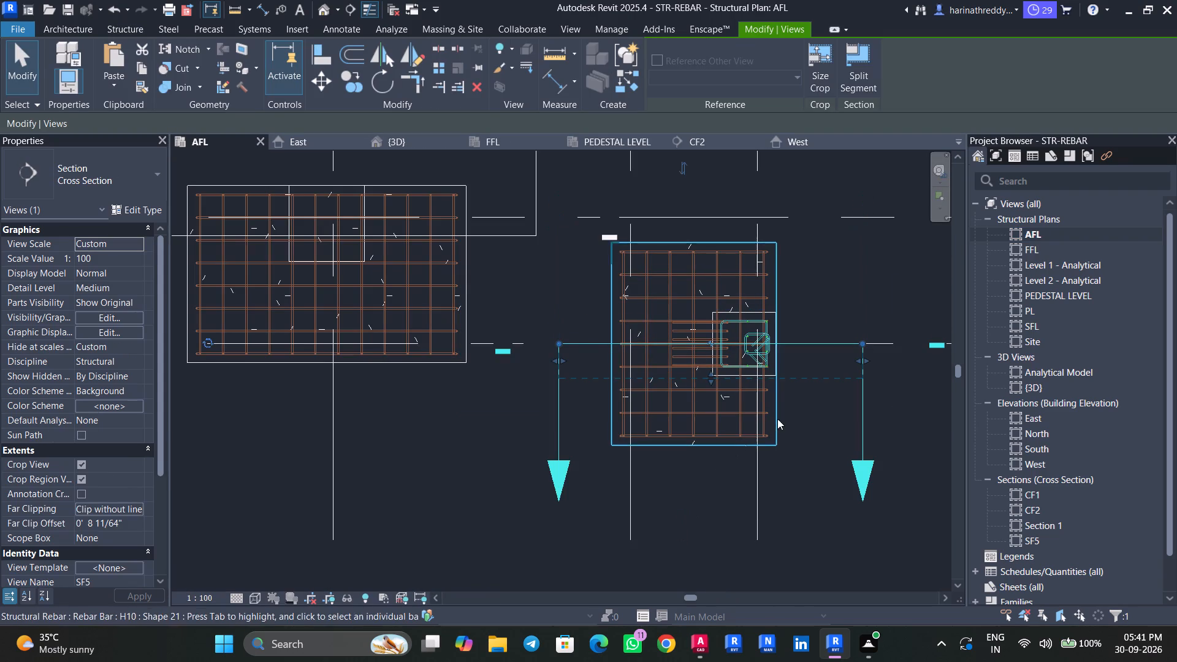
# Rotate the flipped section through the SF5 footing by 90° so it runs perpendicular to grid 7.
pyautogui.click(395, 84)
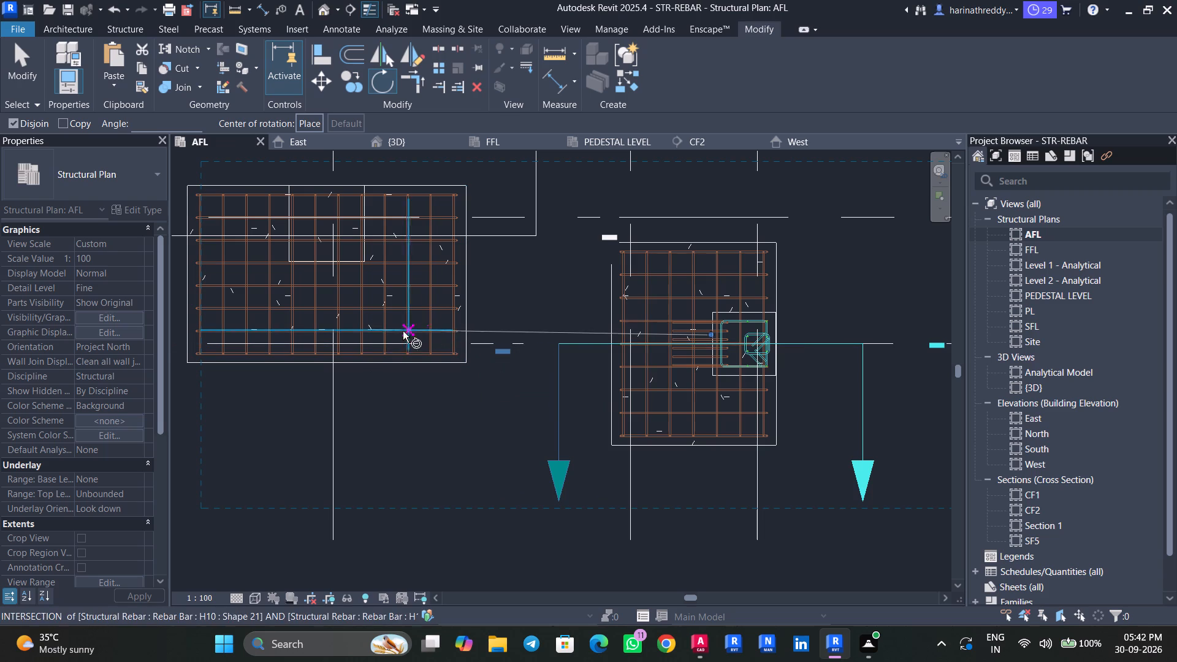
pyautogui.moveTo(188, 360); pyautogui.dragTo(411, 390, button='middle')
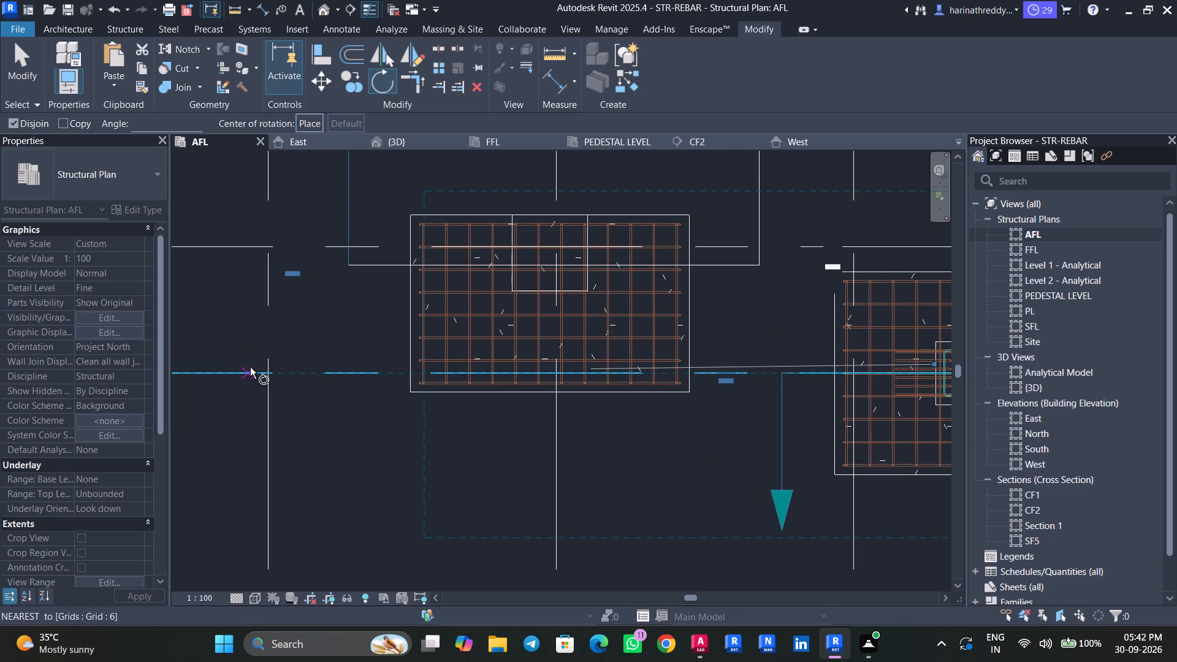
pyautogui.click(250, 367)
pyautogui.moveTo(585, 197); pyautogui.dragTo(236, 373, button='middle')
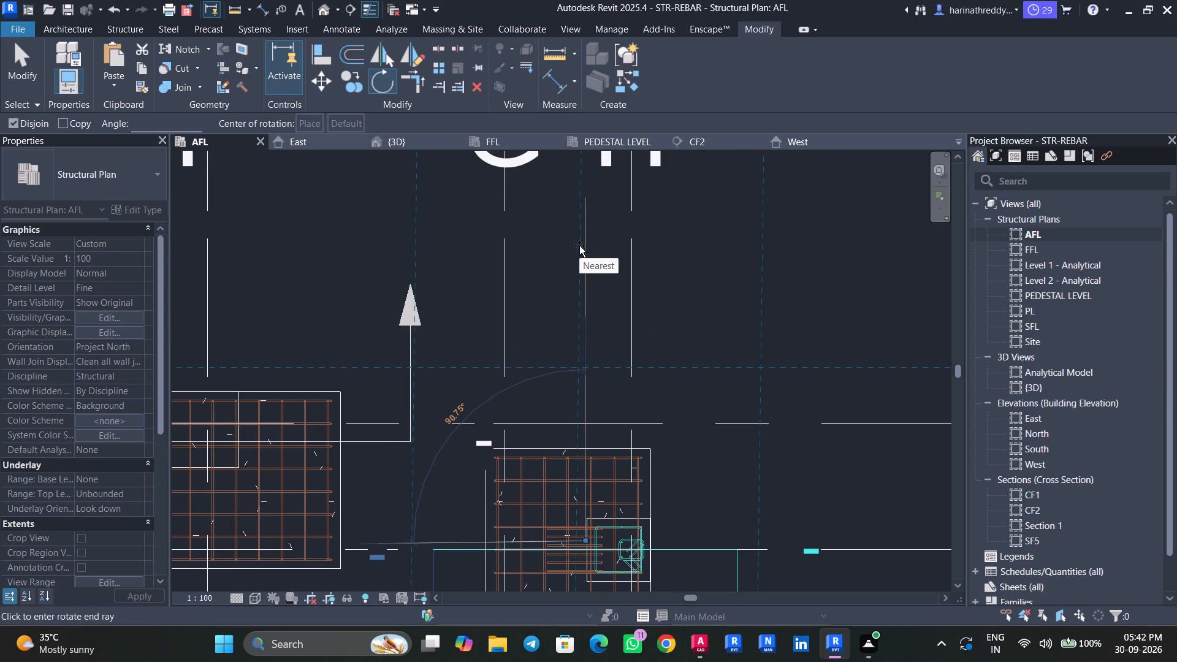
pyautogui.write('90')
pyautogui.press('Return')
pyautogui.press('Escape')
pyautogui.press('Escape')
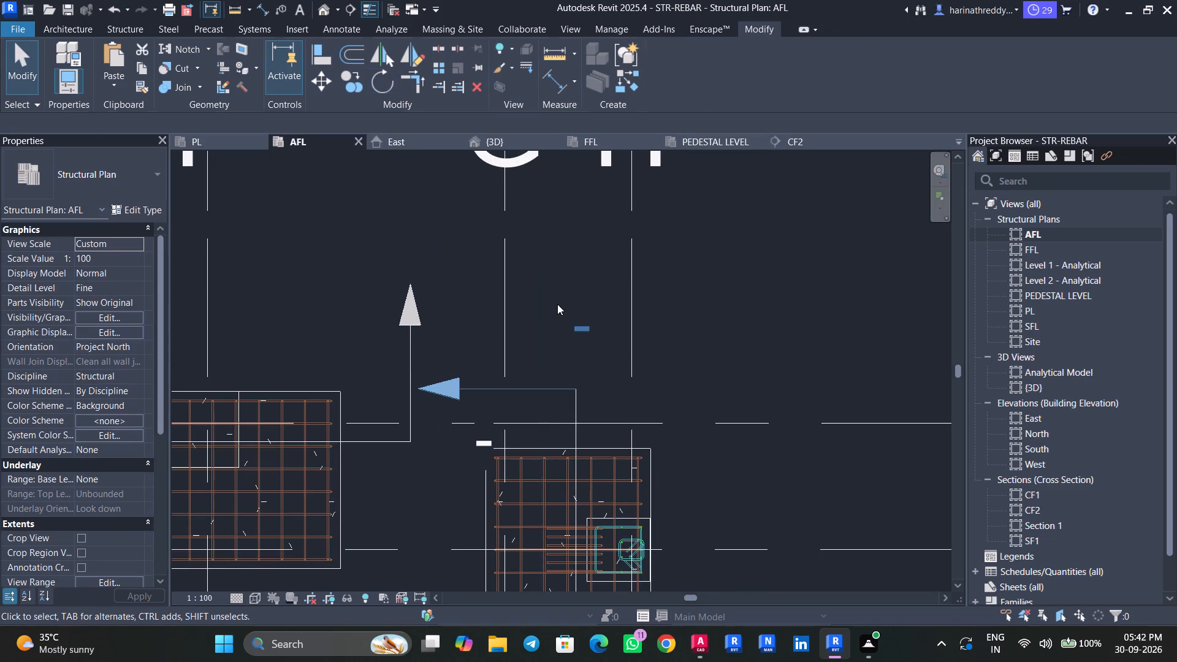
# Nudge the rotated section sideways across the SF5 footing until its line passes through the pedestal.
pyautogui.moveTo(545, 292); pyautogui.dragTo(509, 131, button='middle')
pyautogui.click(483, 224)
pyautogui.press('Escape')
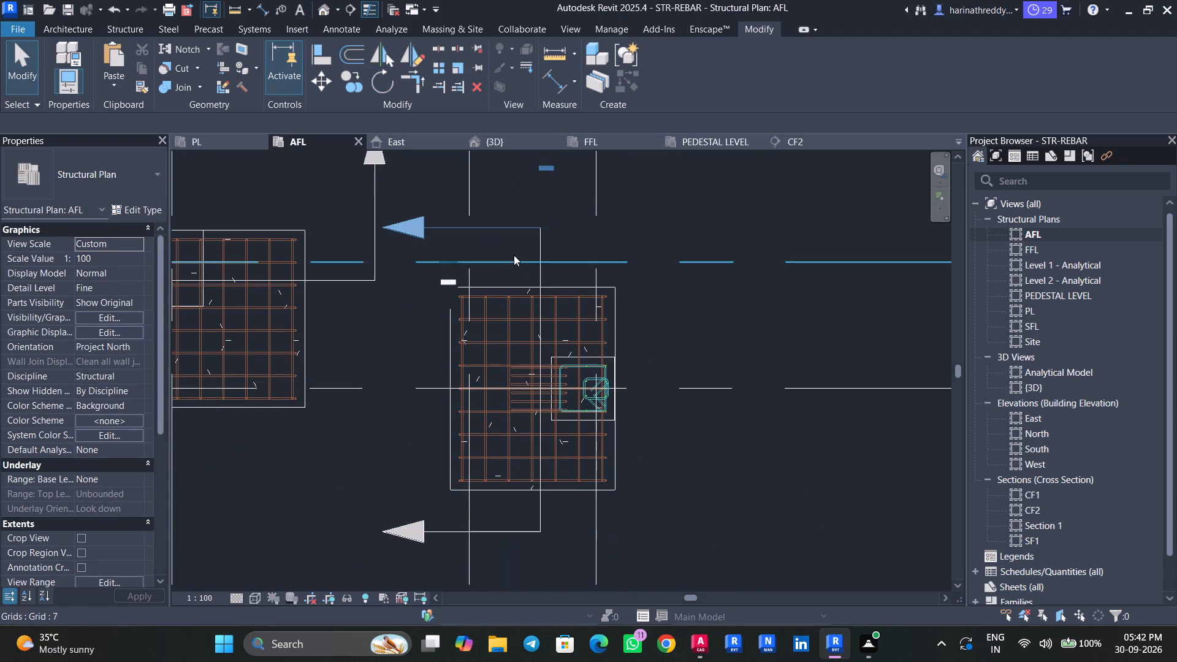
pyautogui.press('Escape')
pyautogui.click(539, 268)
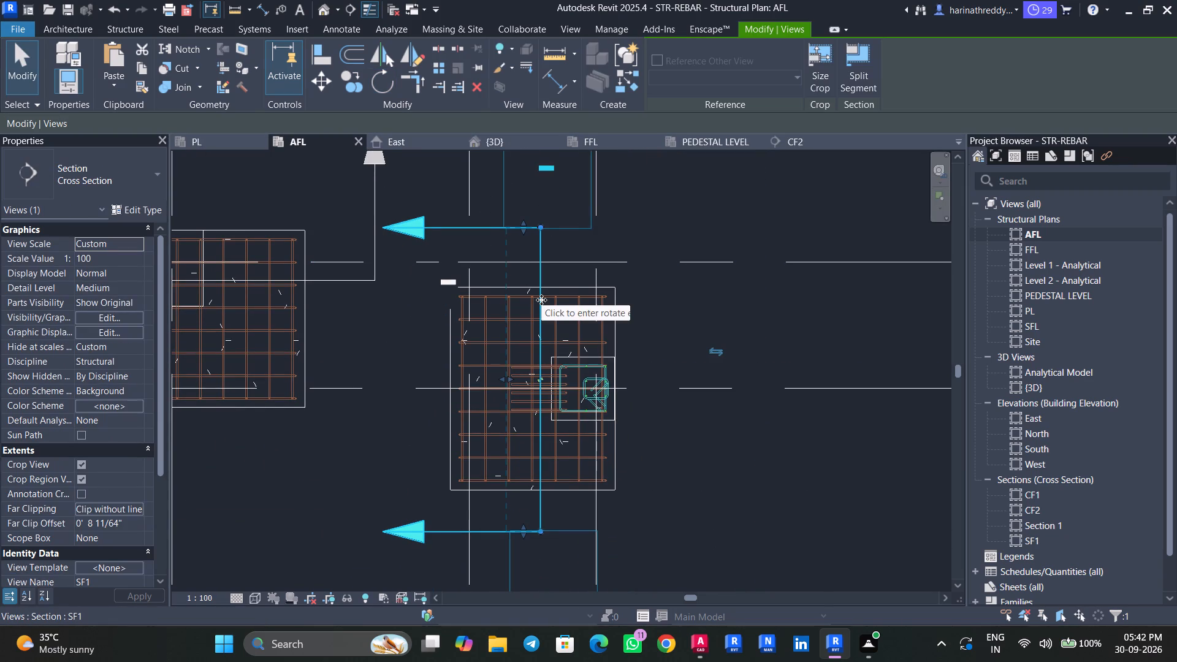
pyautogui.press('Right')
pyautogui.press('Right')
pyautogui.press('Right')
pyautogui.press('Right')
pyautogui.press('Right')
pyautogui.press('Right')
pyautogui.press('Right')
pyautogui.press('Right')
pyautogui.press('Right')
pyautogui.press('Right')
pyautogui.press('Right')
pyautogui.press('Right')
pyautogui.press('Right')
pyautogui.press('Right')
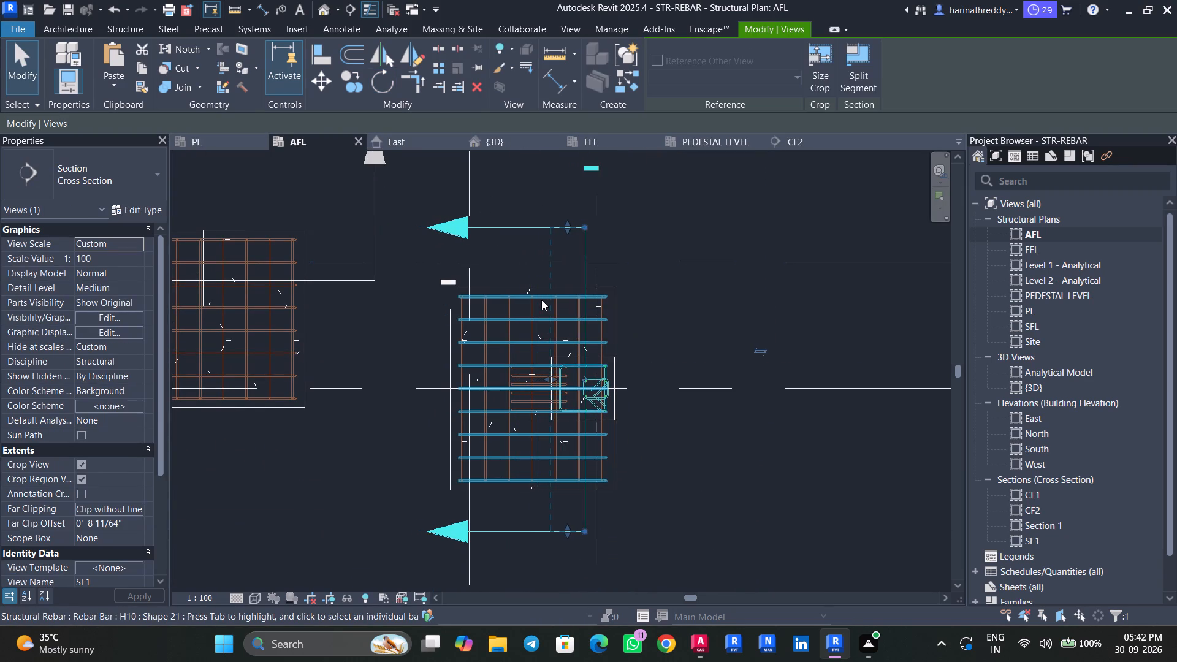
# Open the rotated section's view and examine the reinforcement of the SF5 footing, pedestal and column.
pyautogui.rightClick(517, 227)
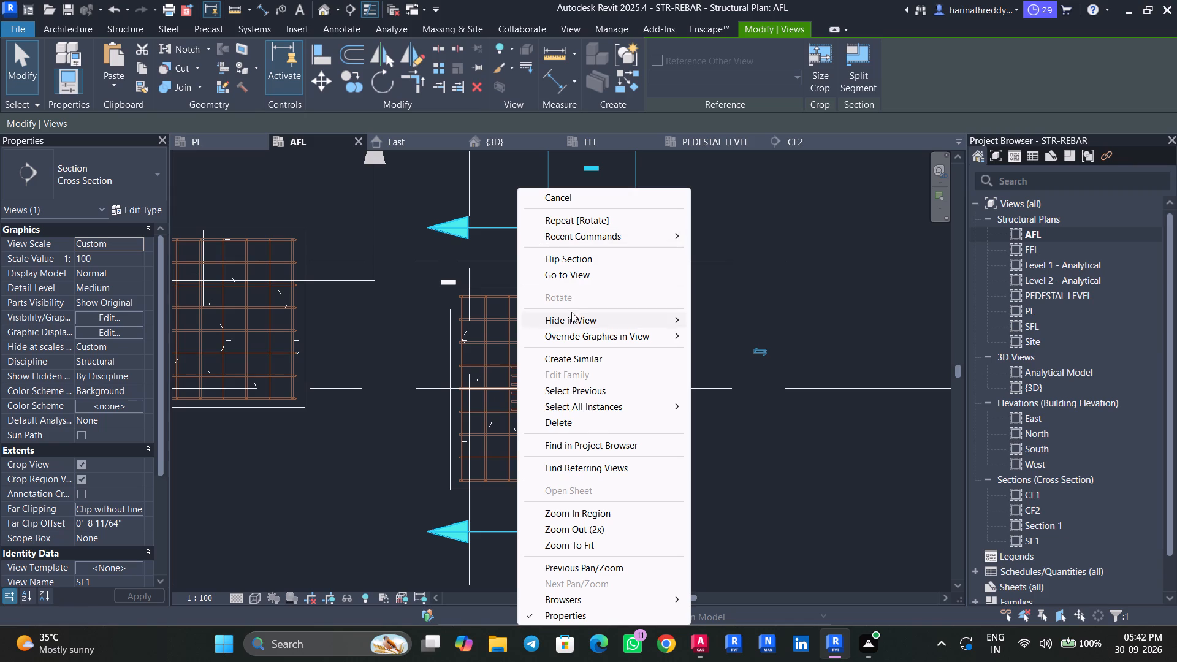
pyautogui.click(571, 276)
pyautogui.moveTo(554, 420); pyautogui.dragTo(552, 351, button='middle')
pyautogui.scroll(5, 524, 438)
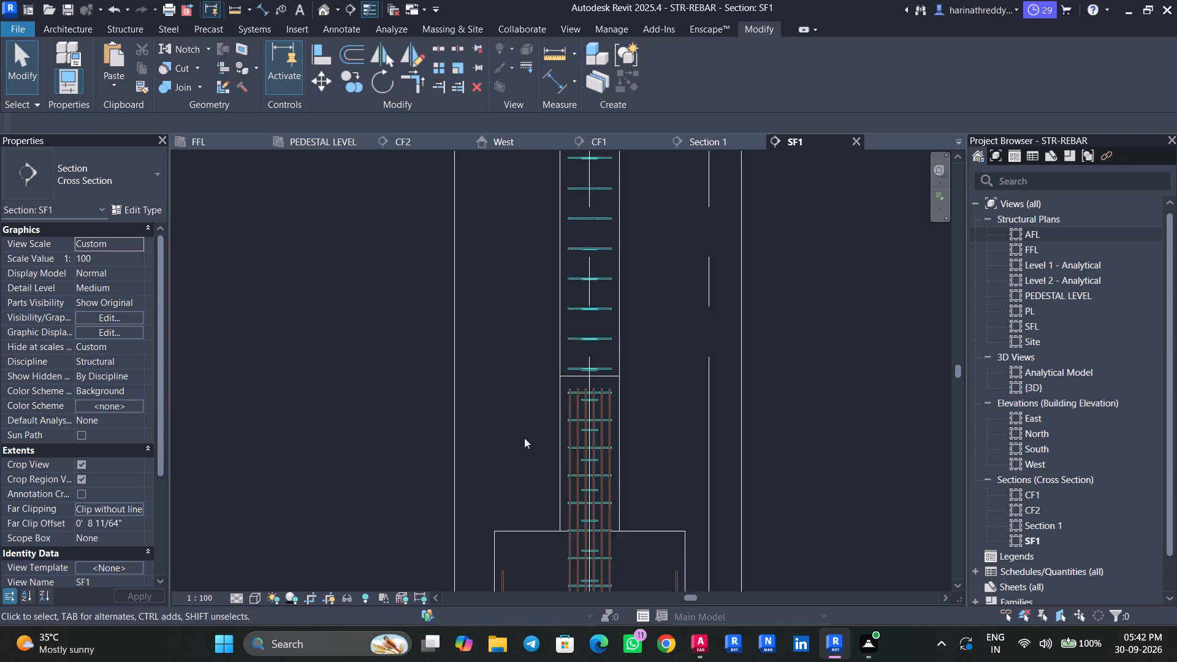
pyautogui.scroll(6, 524, 438)
pyautogui.moveTo(549, 441); pyautogui.dragTo(452, 422, button='middle')
pyautogui.scroll(1, 452, 422)
pyautogui.scroll(-5, 452, 422)
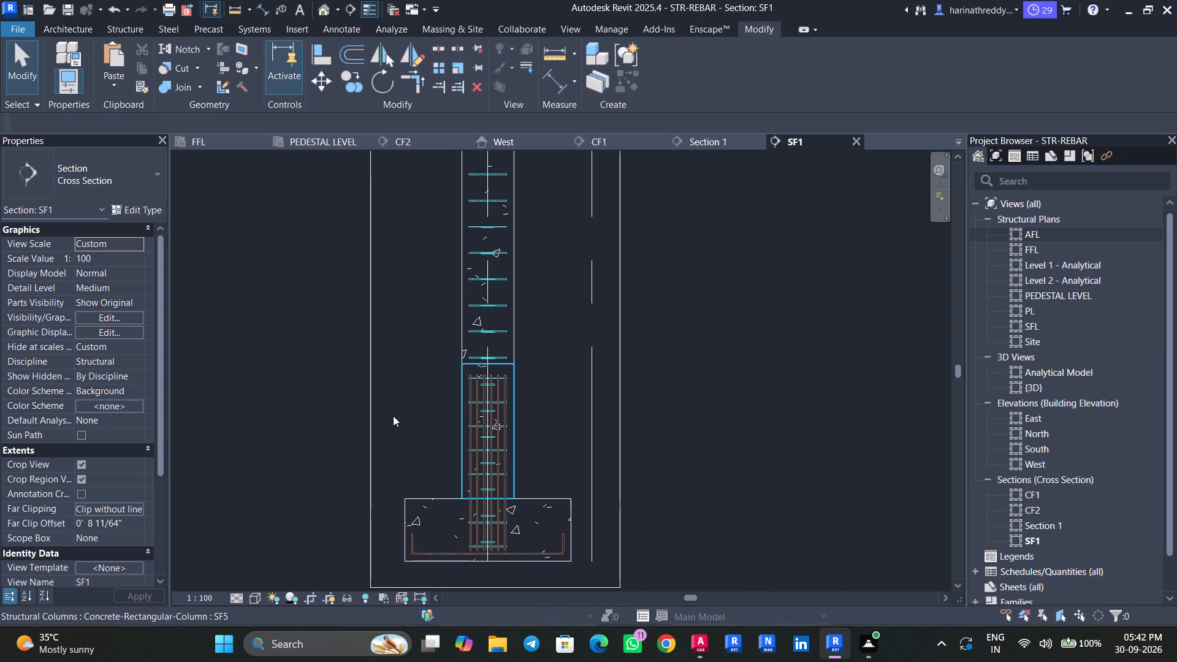
pyautogui.moveTo(411, 419); pyautogui.dragTo(460, 495, button='middle')
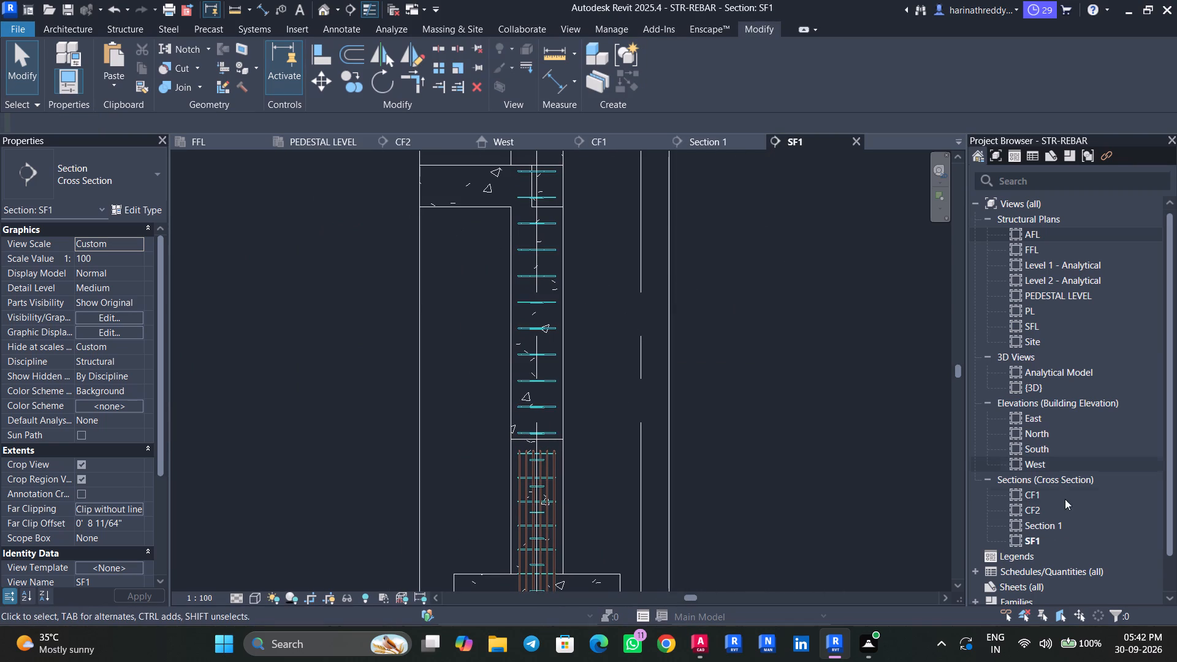
# Open the Section 1 view and inspect the column above the SF4 pedestal, checking its type and level constraints.
pyautogui.doubleClick(1040, 527)
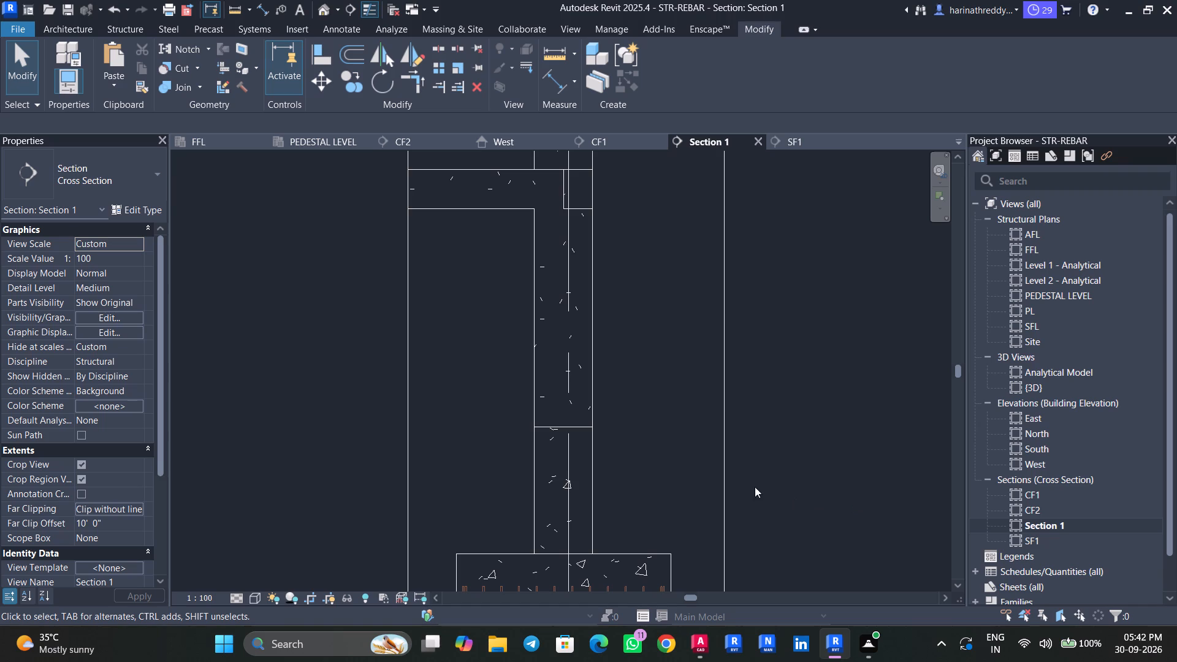
pyautogui.scroll(-4, 625, 442)
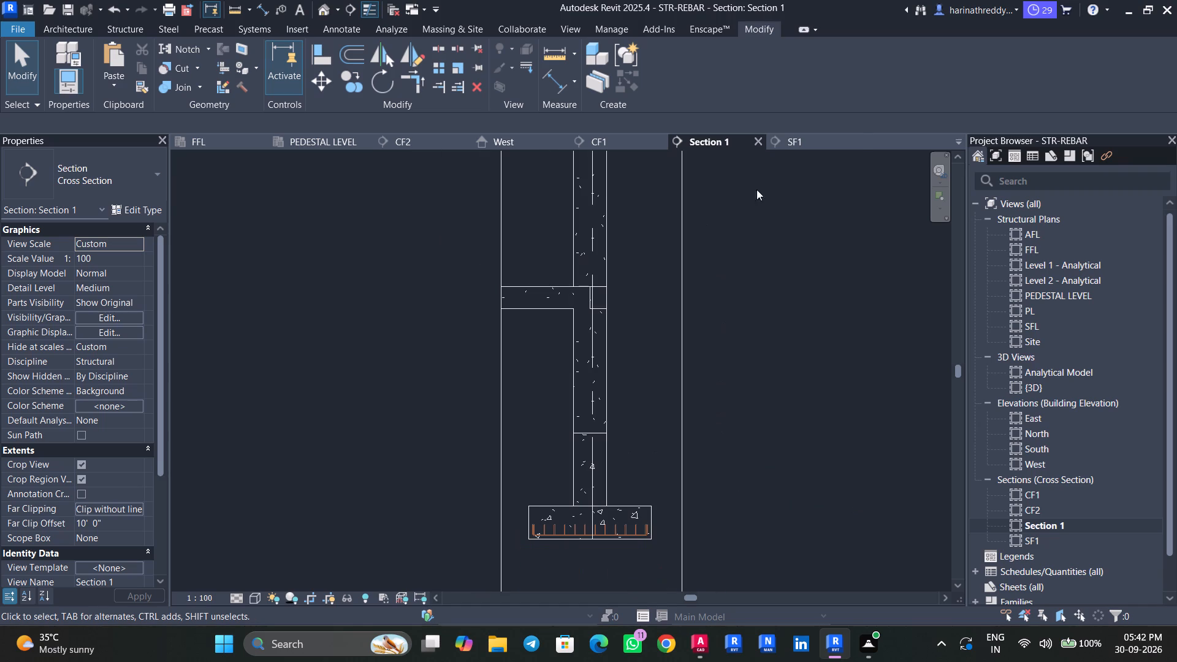
pyautogui.click(600, 412)
pyautogui.press('Escape')
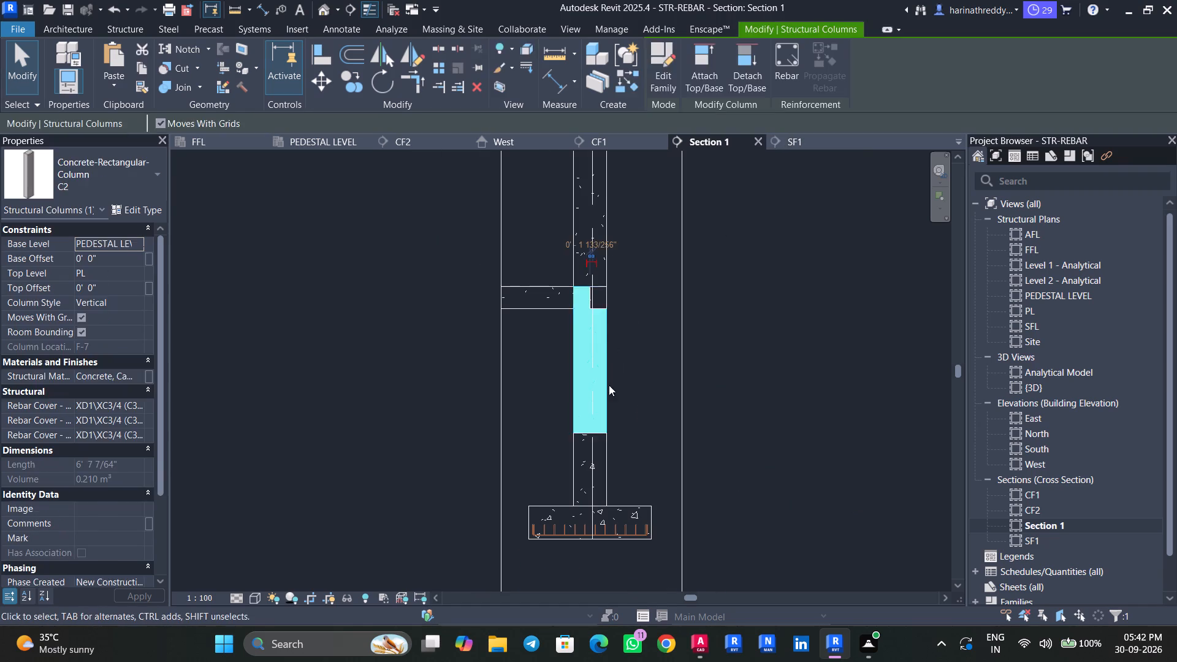
pyautogui.press('Escape')
pyautogui.press('Escape')
pyautogui.press('Escape')
pyautogui.press('Escape')
pyautogui.press('Escape')
pyautogui.press('Escape')
pyautogui.press('Escape')
pyautogui.press('Escape')
pyautogui.press('Escape')
pyautogui.press('Escape')
pyautogui.press('Escape')
pyautogui.press('Escape')
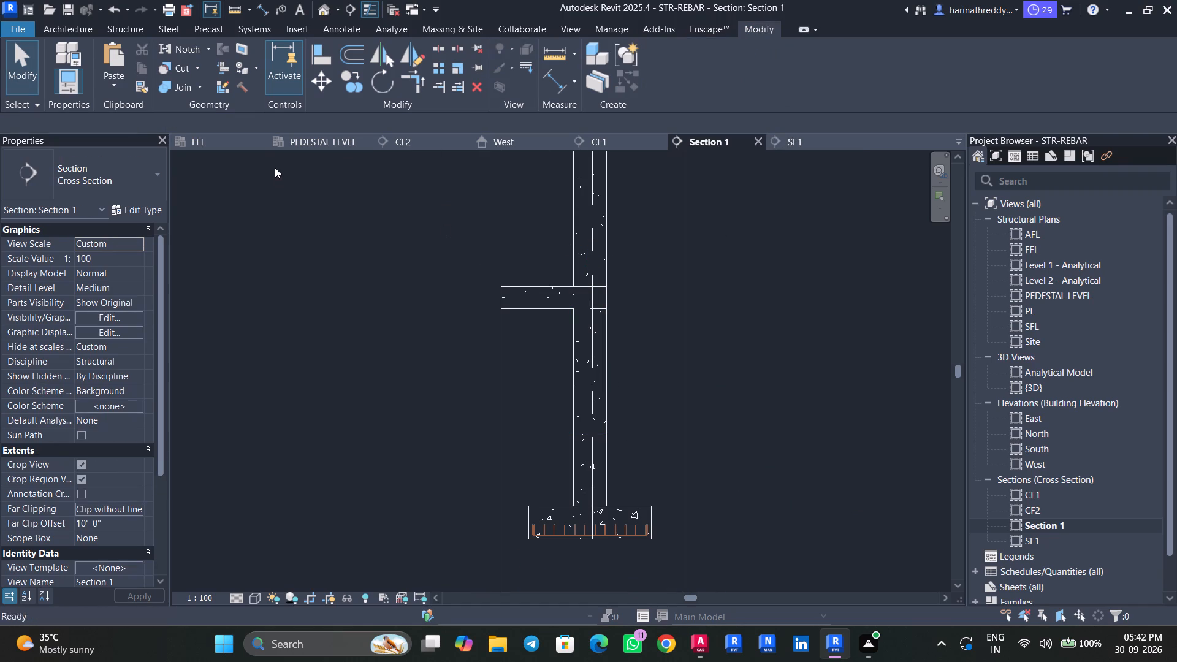
pyautogui.press('Escape')
# Flip the viewing direction of Section 1 through the SF4 footing on the AFL plan.
pyautogui.doubleClick(1037, 238)
pyautogui.scroll(-3, 524, 376)
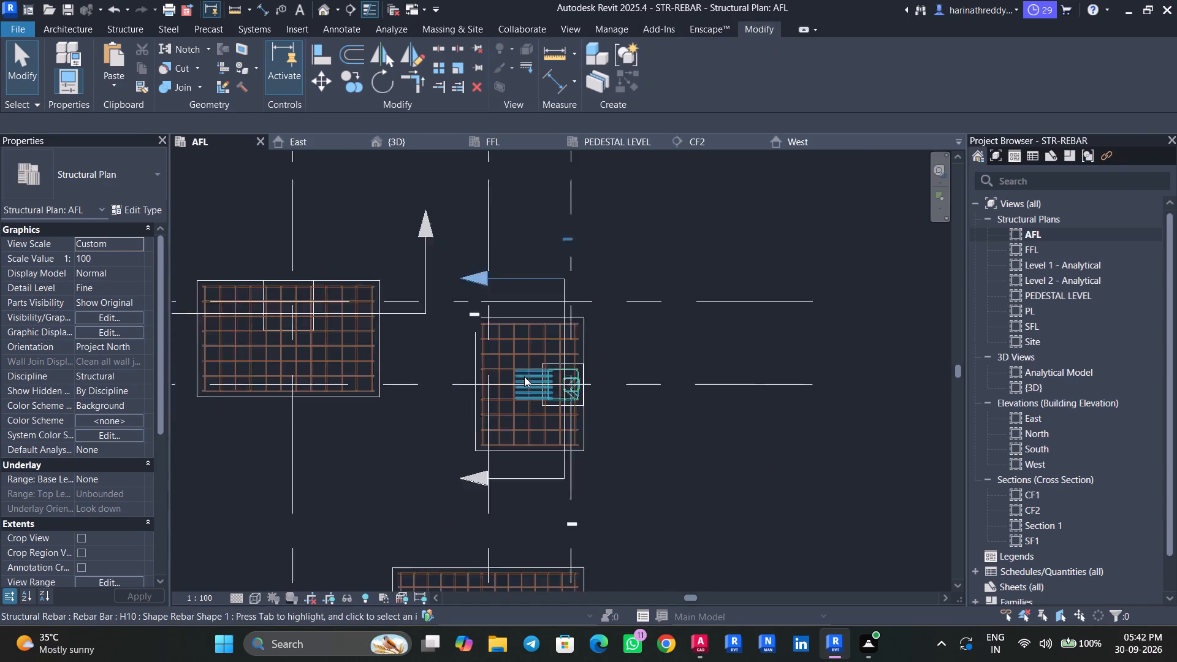
pyautogui.scroll(-6, 524, 376)
pyautogui.scroll(-1, 461, 335)
pyautogui.scroll(9, 461, 335)
pyautogui.click(477, 358)
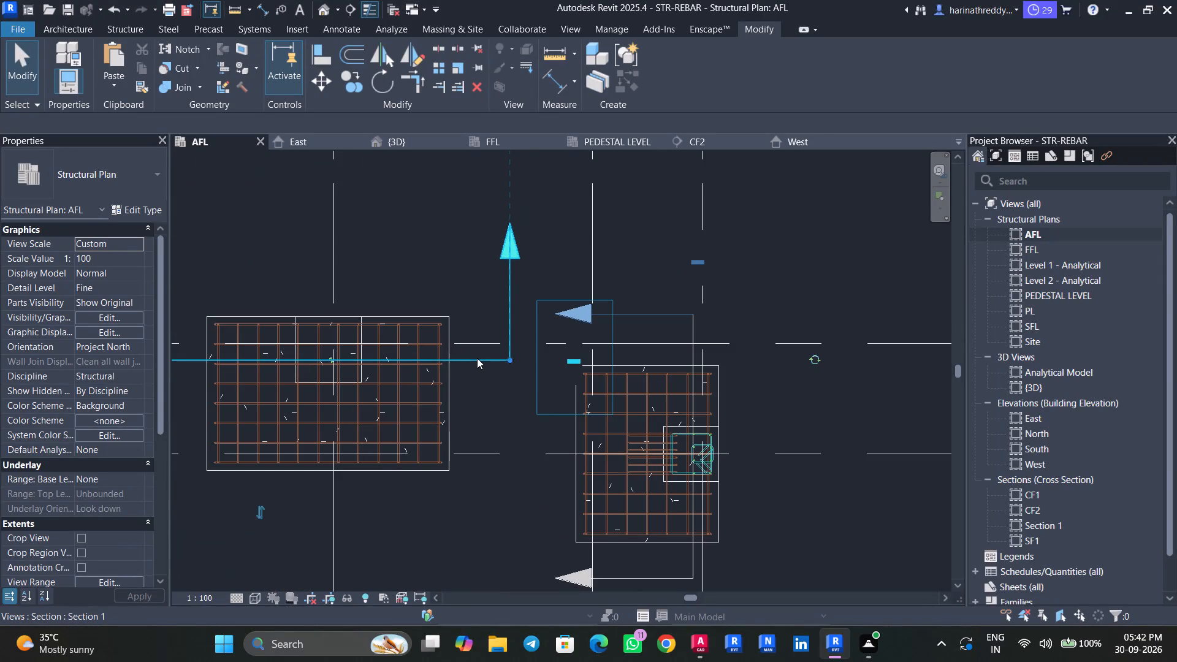
pyautogui.moveTo(468, 396); pyautogui.dragTo(549, 382, button='middle')
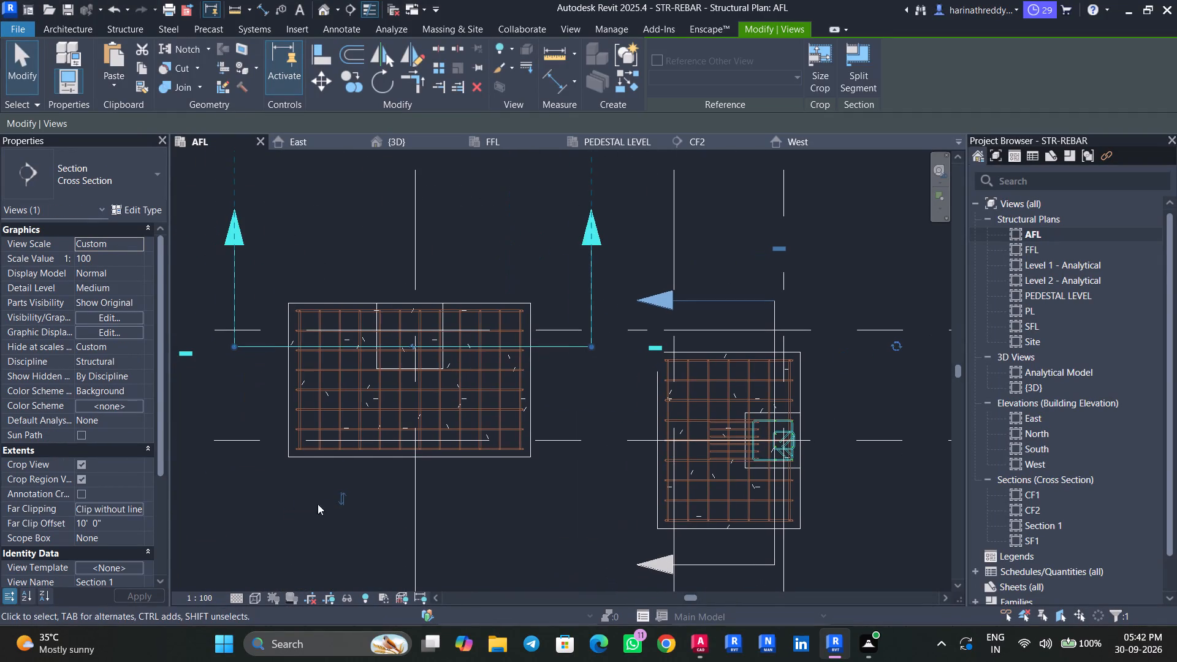
pyautogui.click(344, 493)
pyautogui.press('Escape')
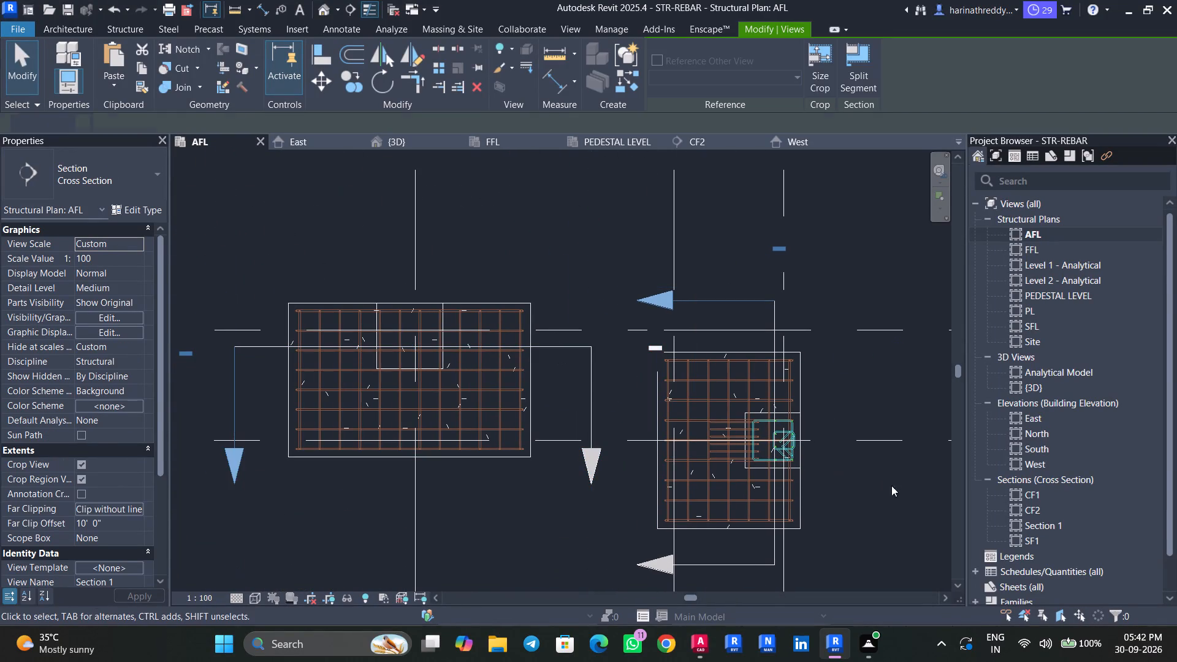
# Open the Section 1 view and examine the SF4 footing, its pedestal and the framing above in the flipped viewing direction.
pyautogui.press('Escape')
pyautogui.doubleClick(1024, 522)
pyautogui.moveTo(600, 385); pyautogui.dragTo(578, 359, button='middle')
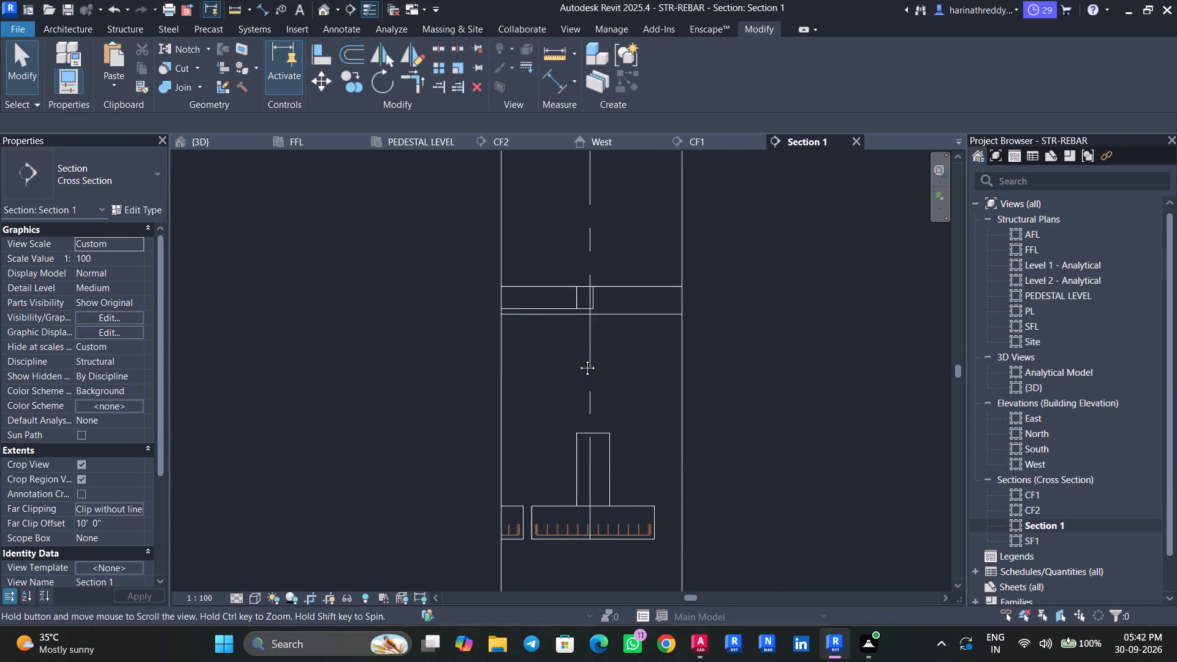
pyautogui.moveTo(578, 359); pyautogui.dragTo(571, 349, button='middle')
pyautogui.scroll(1, 572, 351)
pyautogui.click(579, 413)
pyautogui.scroll(3, 554, 371)
pyautogui.middleClick(497, 303)
pyautogui.scroll(1, 497, 303)
pyautogui.press('Escape')
pyautogui.press('Escape')
pyautogui.press('Escape')
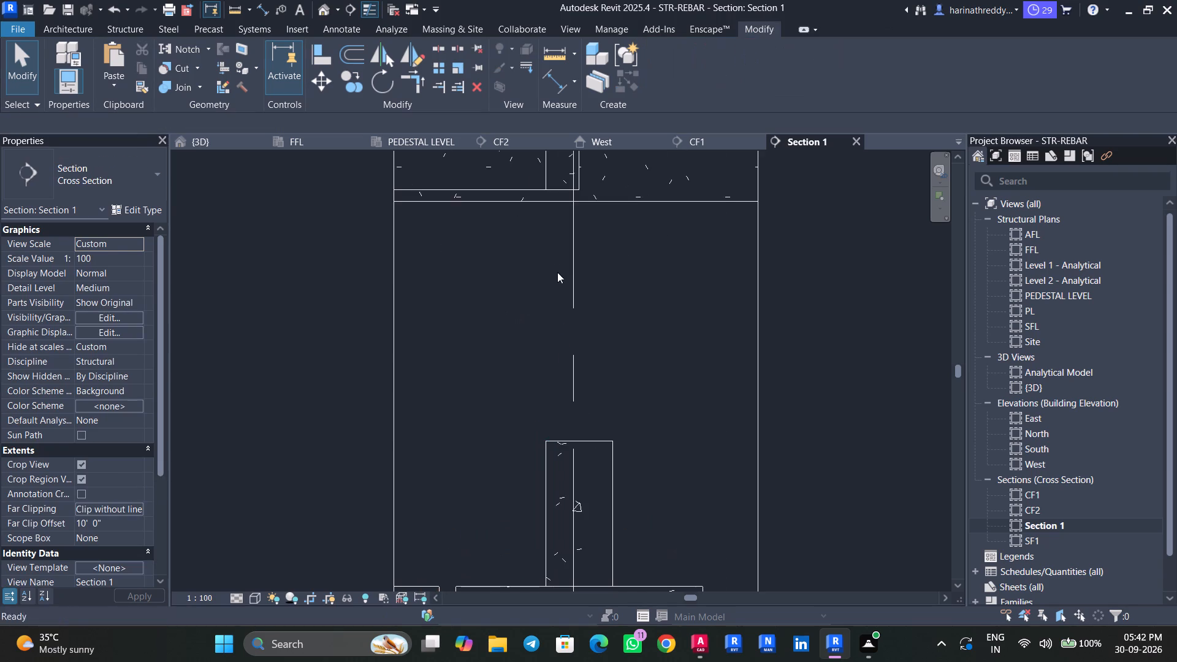
pyautogui.scroll(-5, 550, 257)
pyautogui.doubleClick(1035, 522)
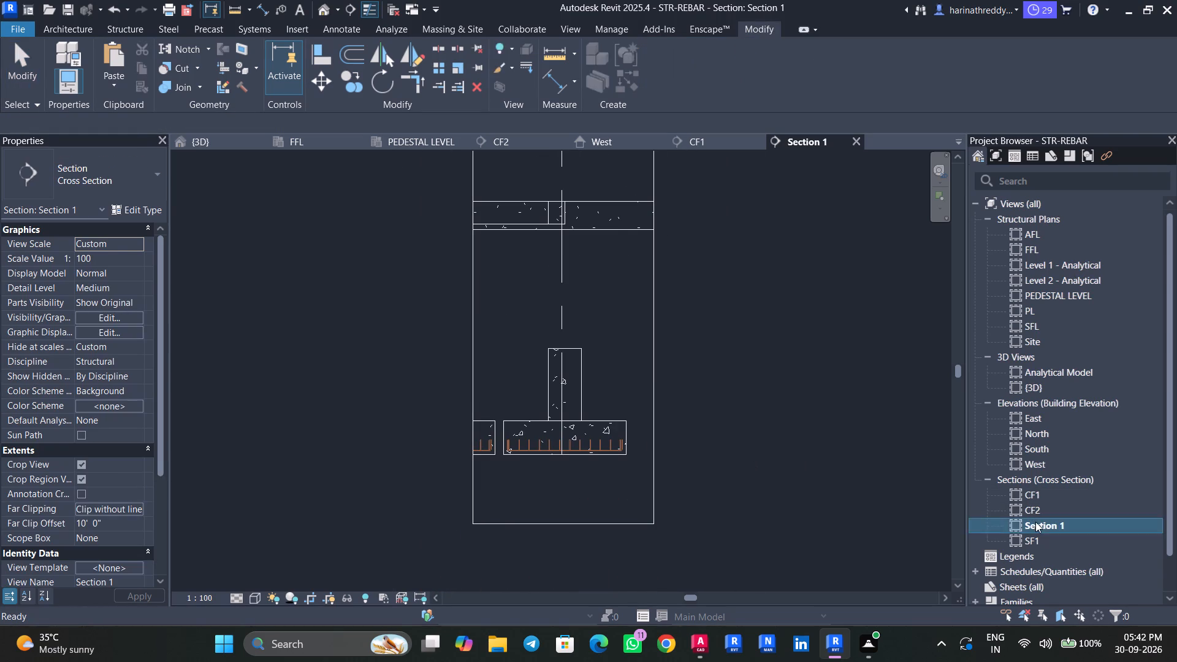
# Return to the AFL plan and rotate the section line through the SF4 footing by 90 degrees.
pyautogui.doubleClick(1042, 231)
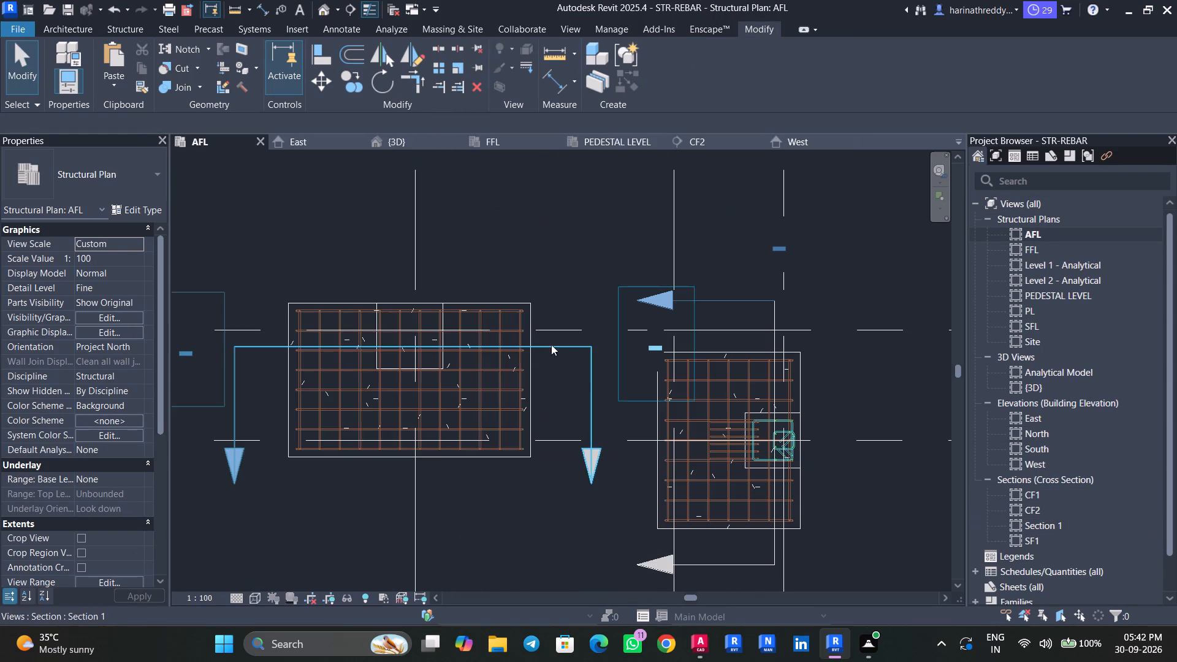
pyautogui.click(590, 360)
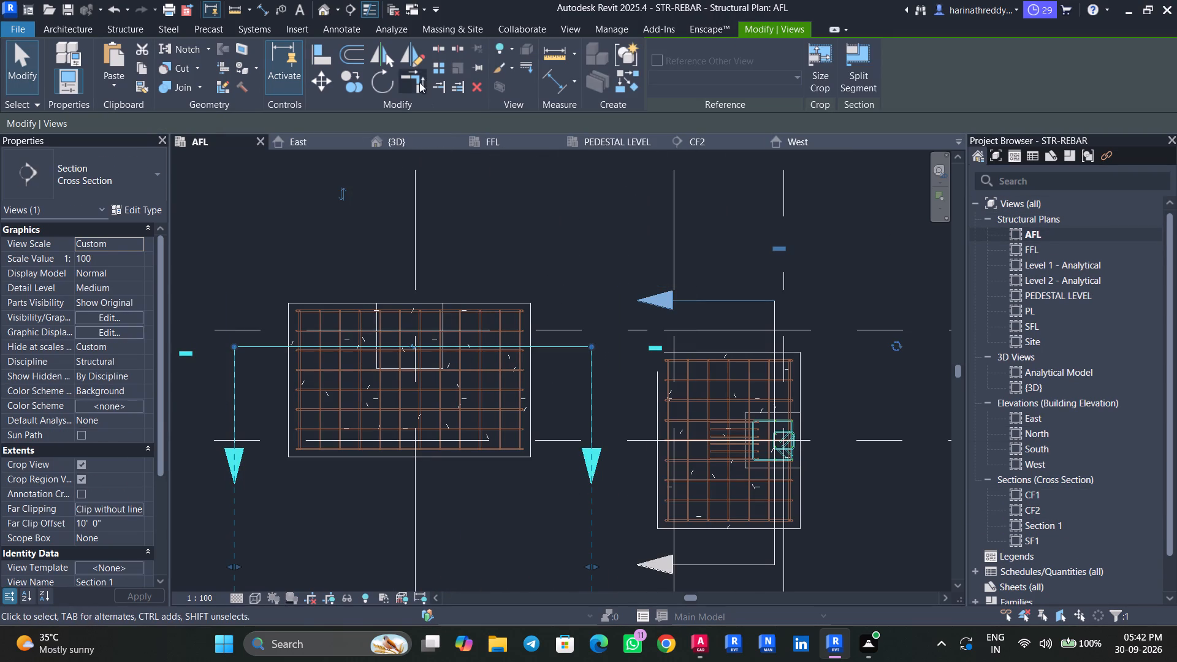
pyautogui.click(383, 80)
pyautogui.moveTo(389, 265); pyautogui.dragTo(649, 276, button='middle')
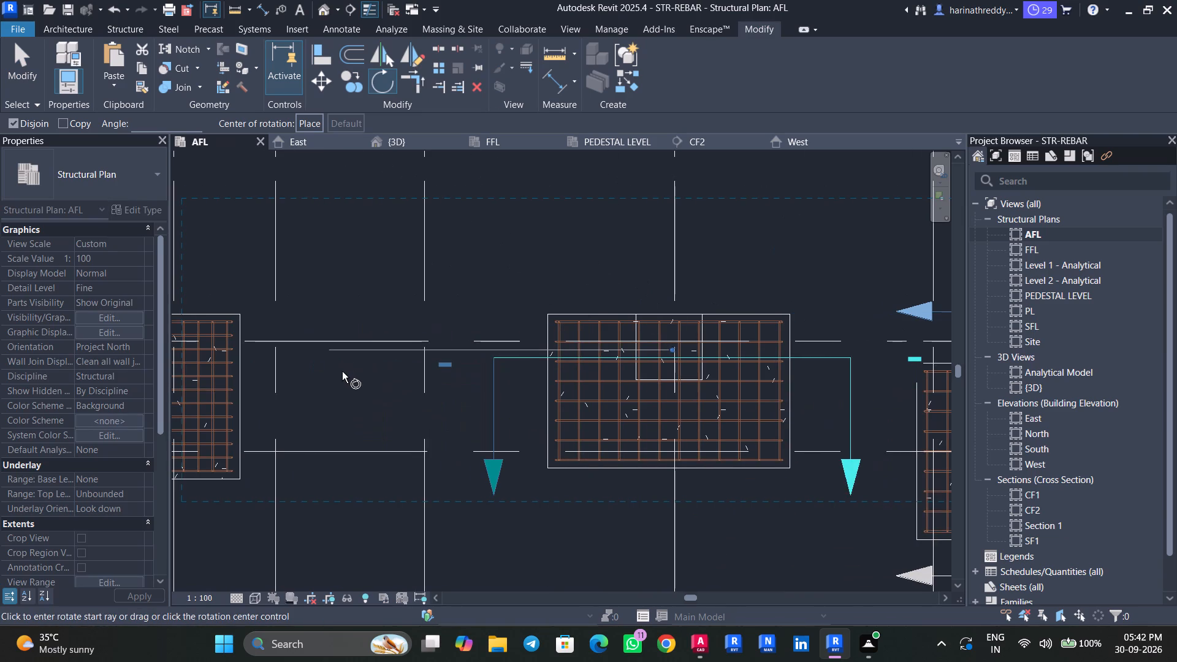
pyautogui.click(313, 355)
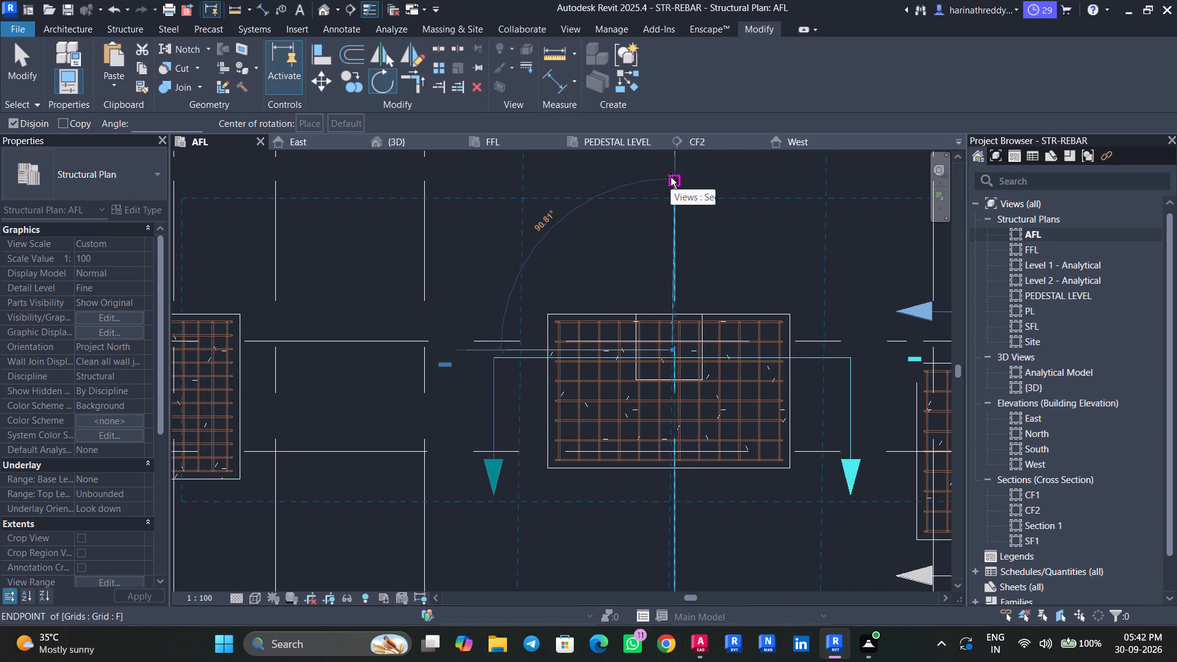
pyautogui.moveTo(676, 179); pyautogui.dragTo(641, 365, button='middle')
pyautogui.scroll(-1, 644, 351)
pyautogui.scroll(2, 644, 350)
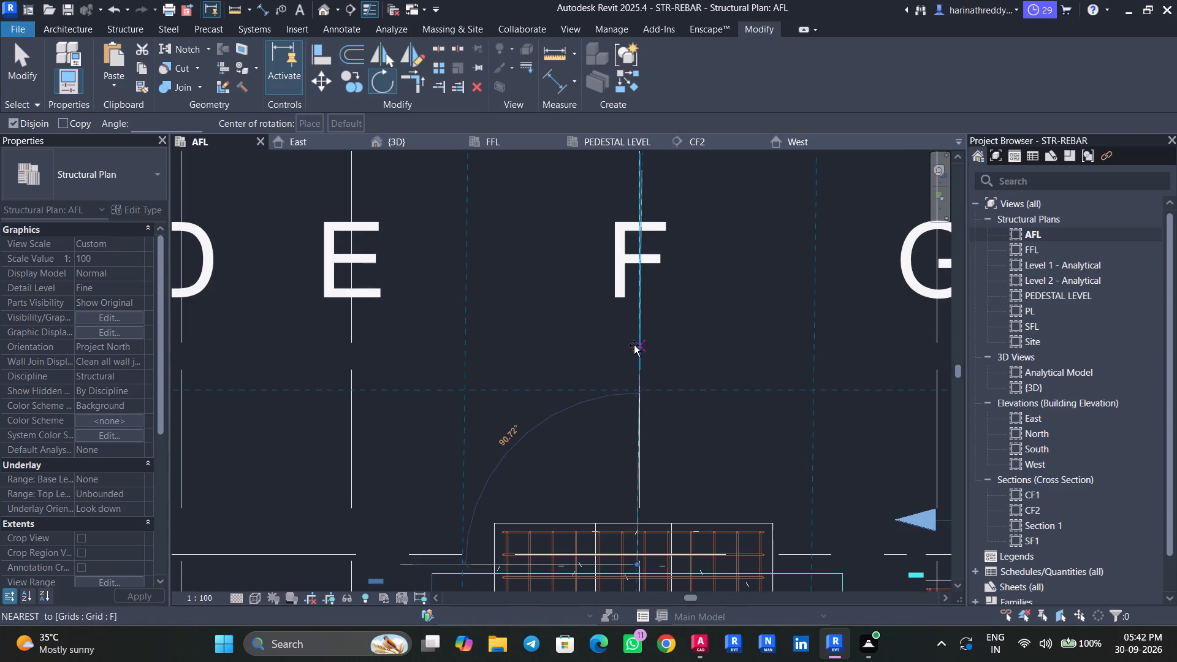
pyautogui.write('90')
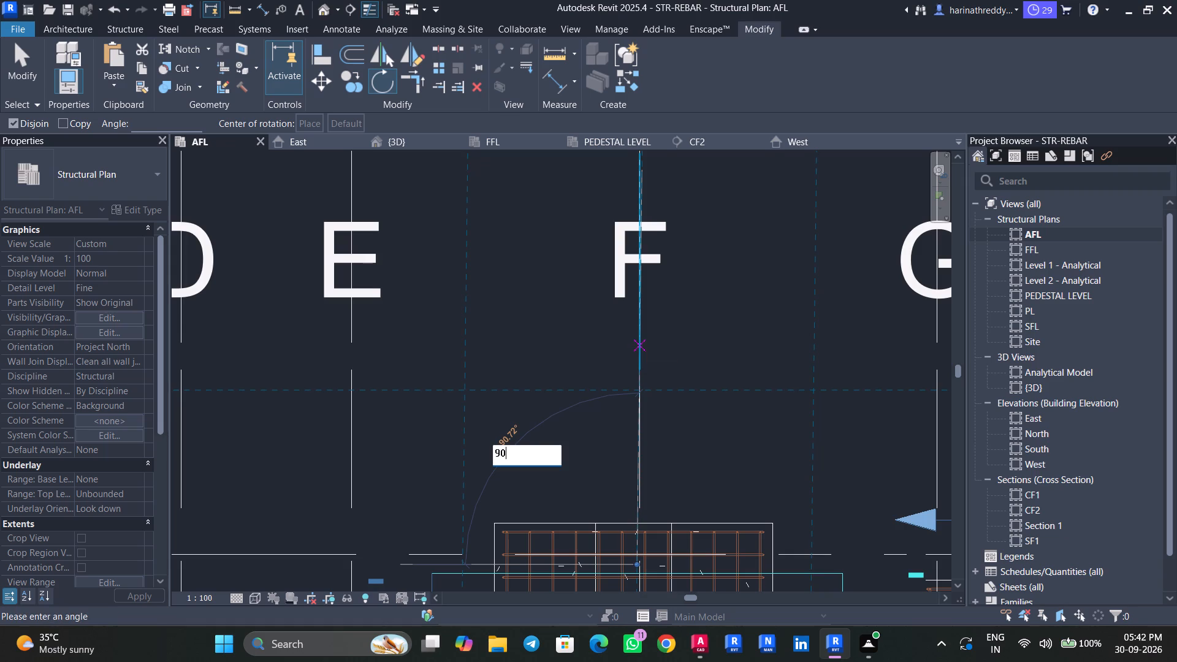
pyautogui.press('Return')
pyautogui.press('Escape')
pyautogui.press('Escape')
pyautogui.press('Escape')
# Open the rotated section's view from the AFL plan and examine the SF4 footing, pedestal and column.
pyautogui.middleClick(627, 441)
pyautogui.moveTo(622, 440); pyautogui.dragTo(522, 233, button='middle')
pyautogui.scroll(4, 531, 335)
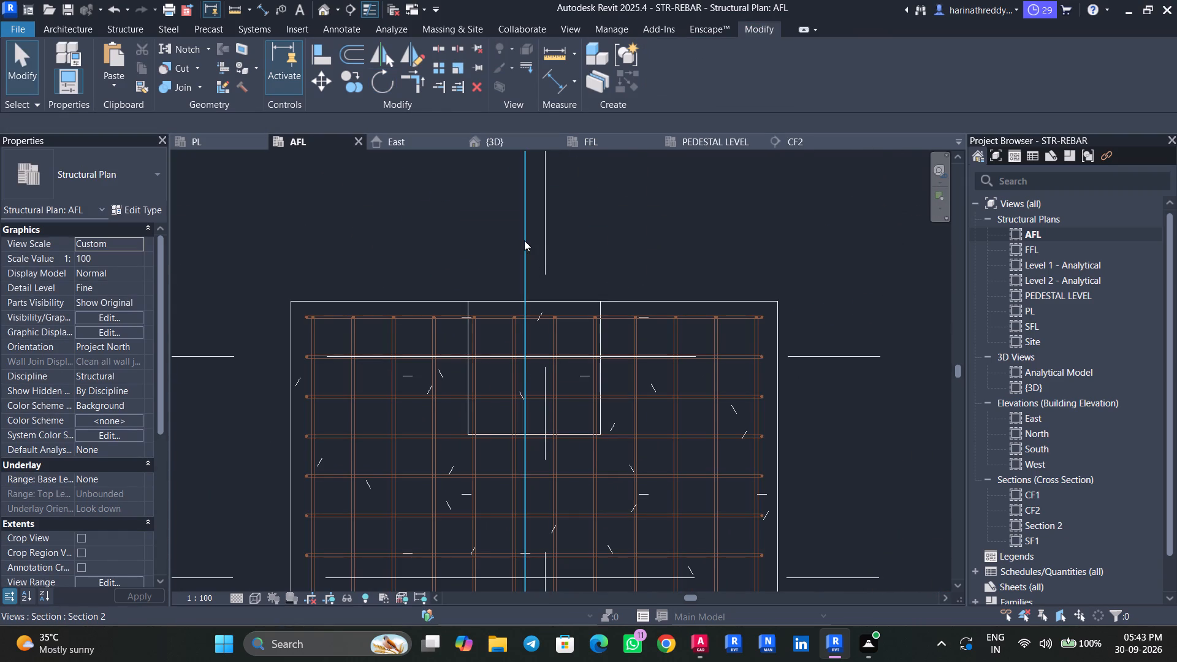
pyautogui.rightClick(524, 240)
pyautogui.click(579, 277)
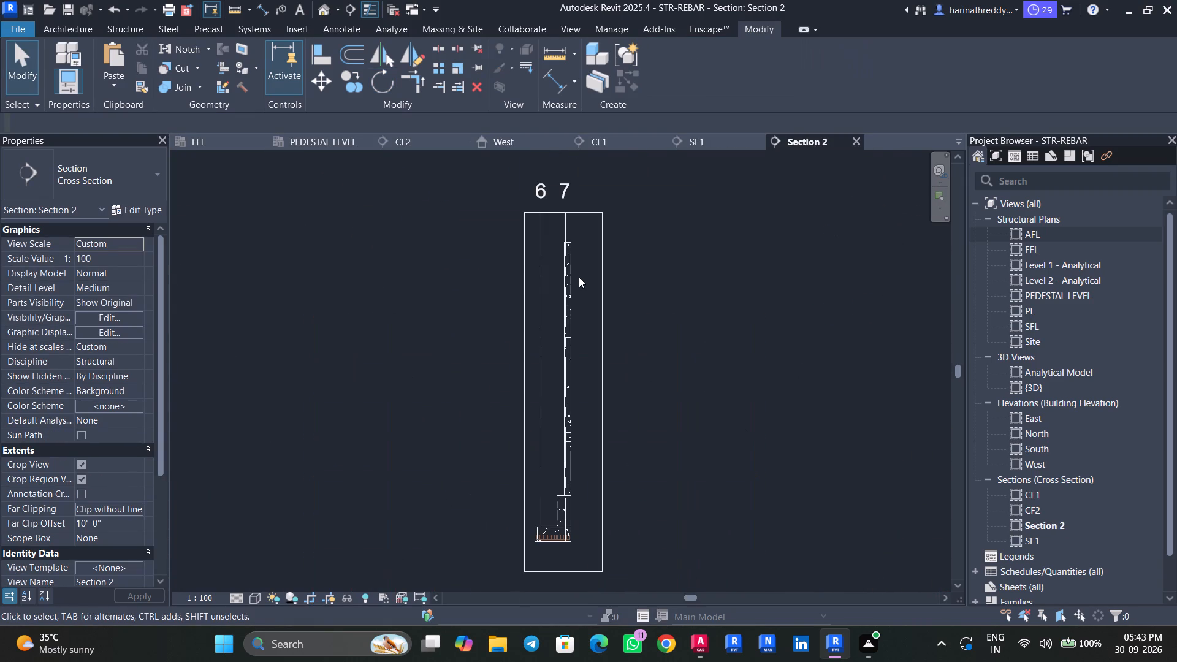
pyautogui.scroll(2, 549, 474)
pyautogui.scroll(-1, 549, 474)
pyautogui.scroll(4, 550, 474)
pyautogui.moveTo(554, 485); pyautogui.dragTo(523, 411, button='middle')
pyautogui.scroll(4, 536, 452)
pyautogui.moveTo(530, 441); pyautogui.dragTo(529, 433, button='middle')
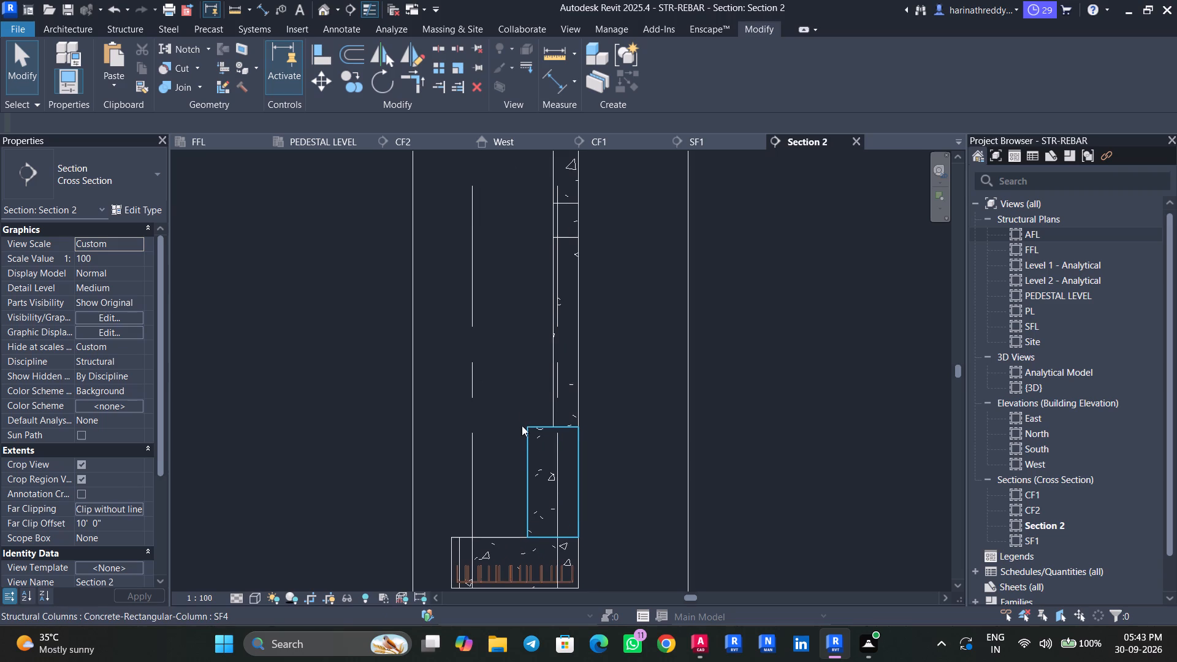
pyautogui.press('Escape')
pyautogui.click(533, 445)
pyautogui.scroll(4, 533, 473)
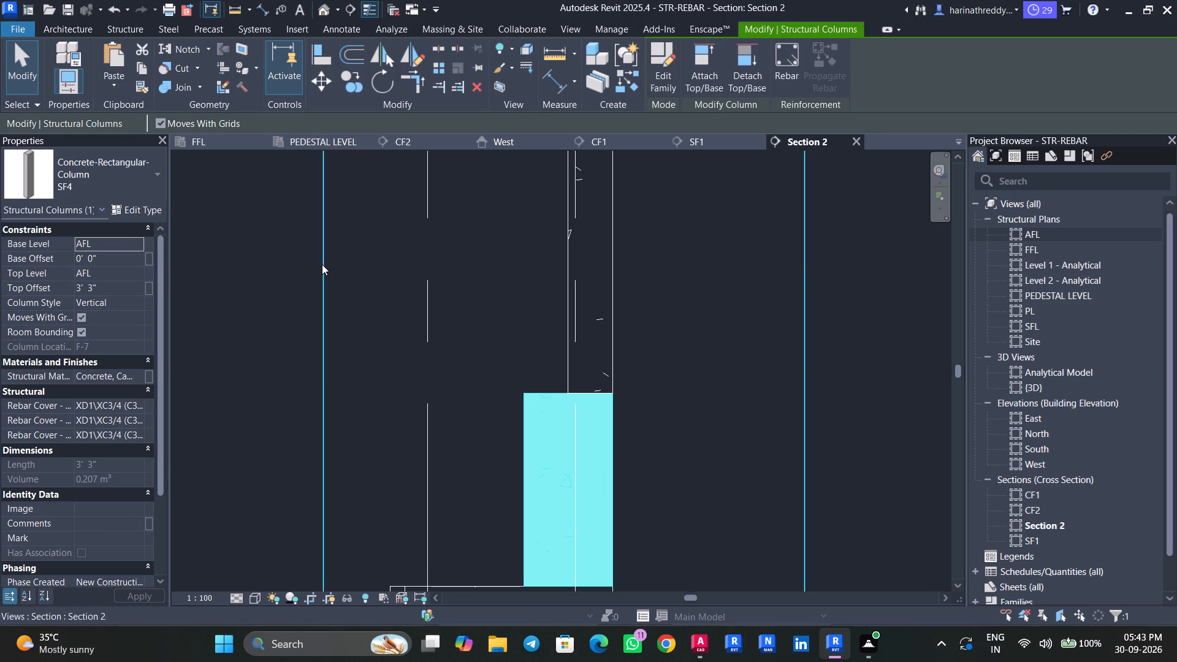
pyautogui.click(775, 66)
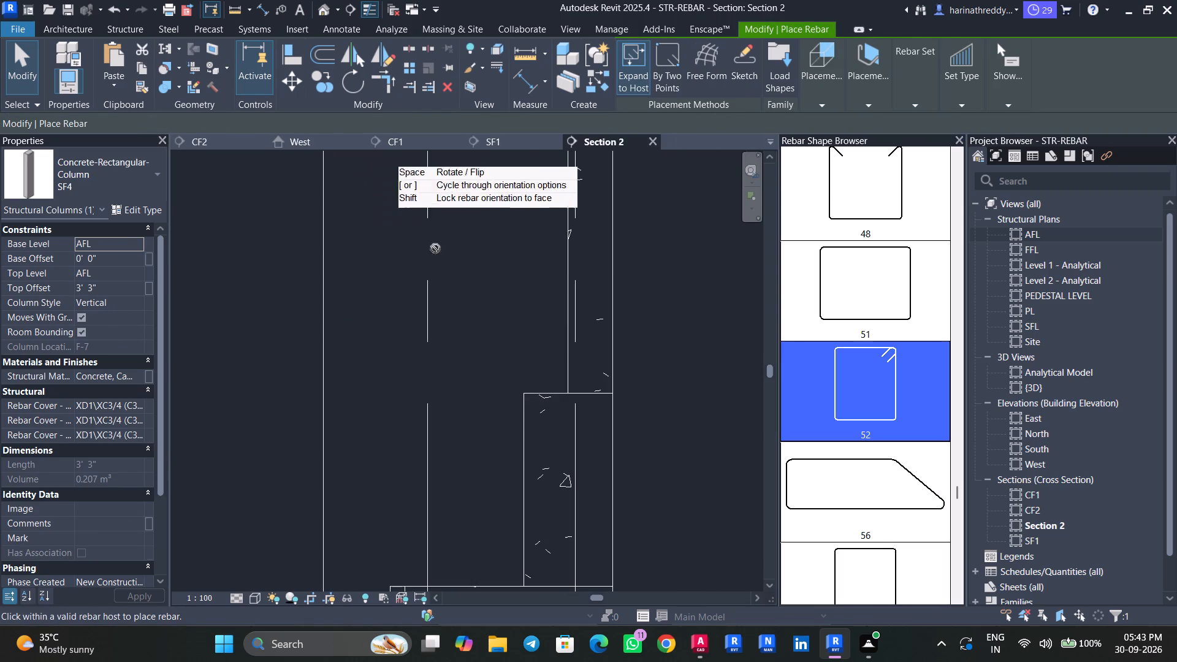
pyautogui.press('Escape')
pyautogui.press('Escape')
# Set the rebar cover of the SF4 pedestal to PEDESTAL <50 mm>.
pyautogui.click(566, 401)
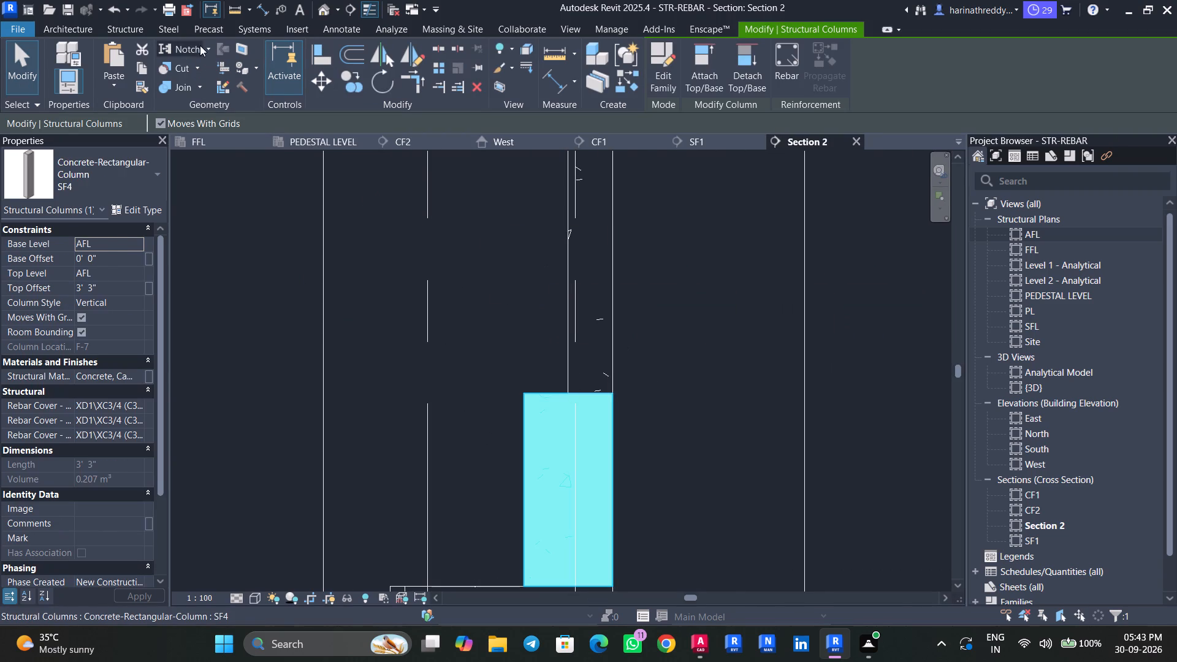
pyautogui.click(128, 28)
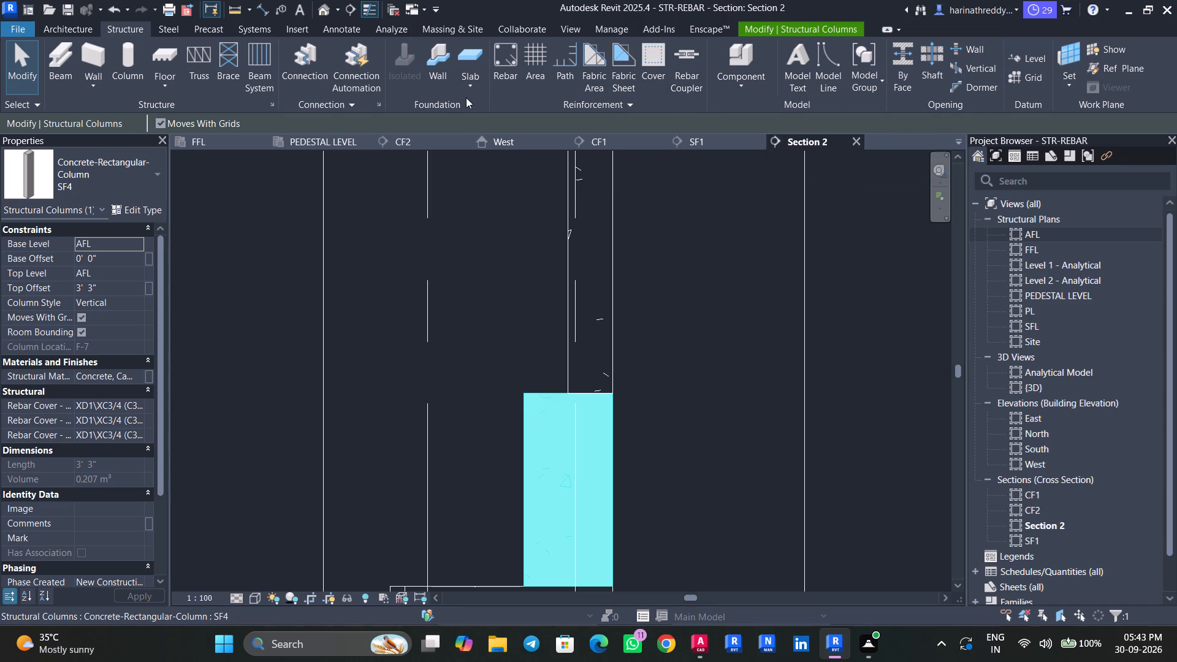
pyautogui.click(649, 83)
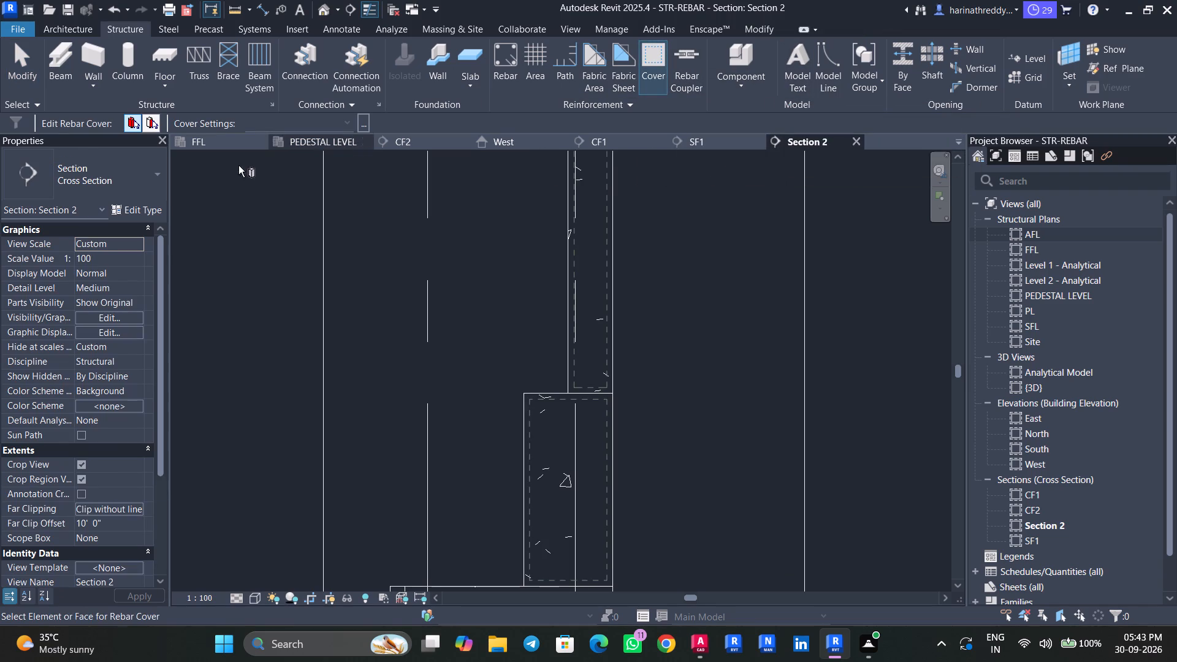
pyautogui.click(531, 413)
pyautogui.moveTo(486, 363); pyautogui.dragTo(433, 284, button='middle')
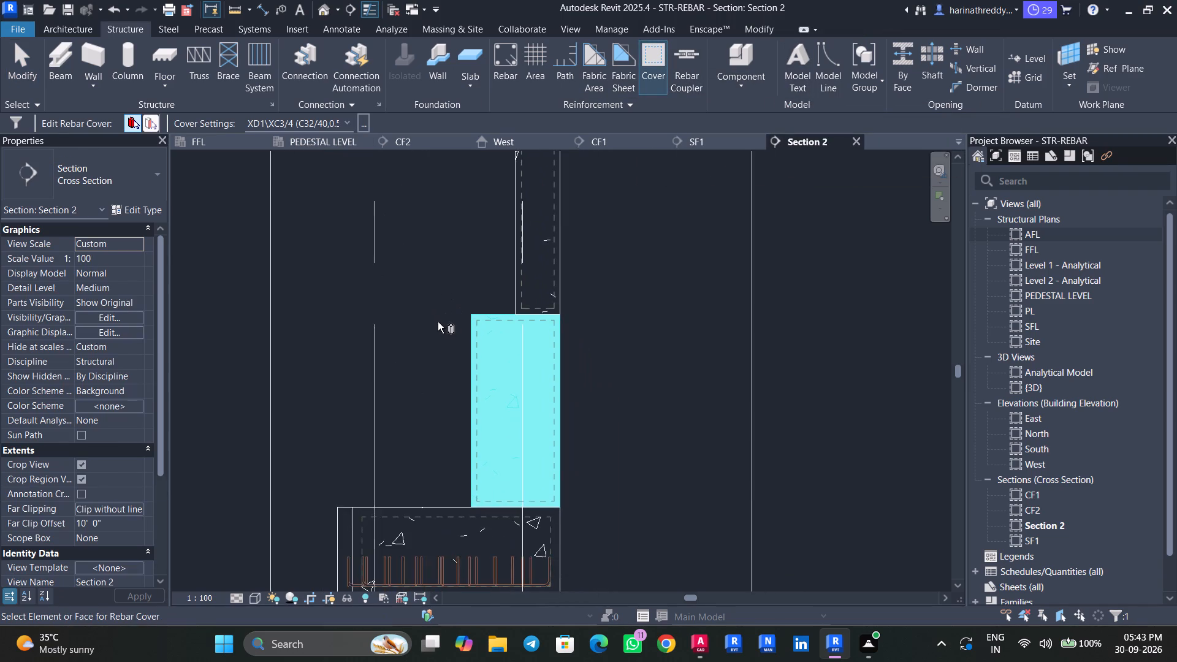
pyautogui.scroll(1, 440, 325)
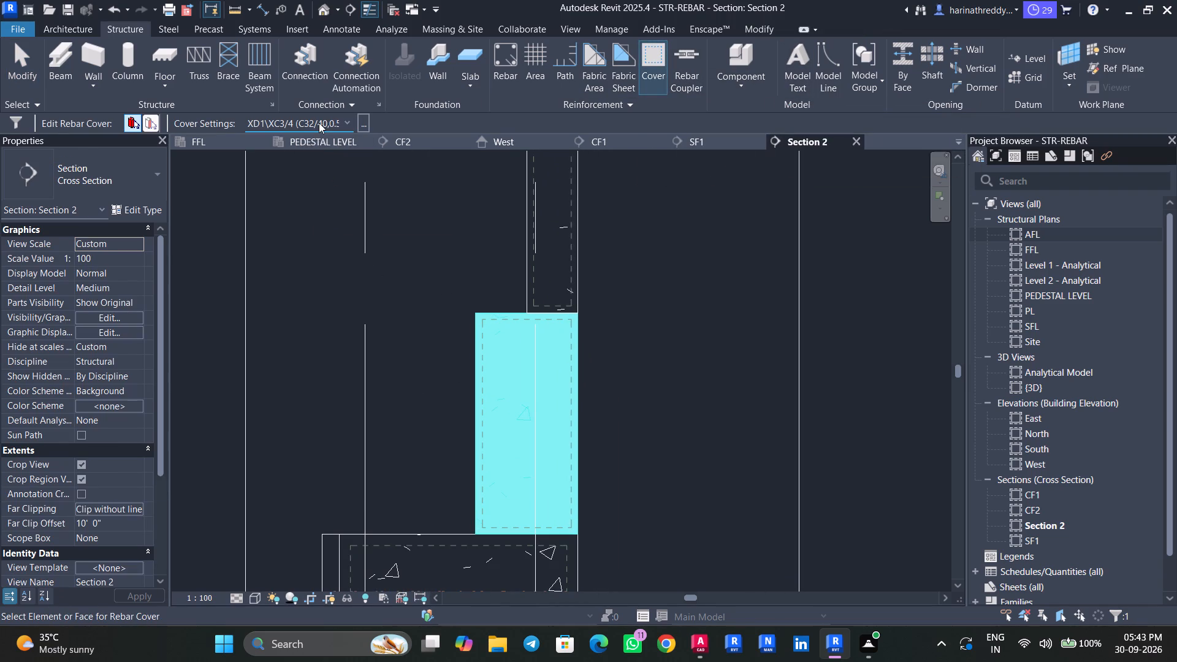
pyautogui.click(319, 123)
pyautogui.scroll(13, 338, 205)
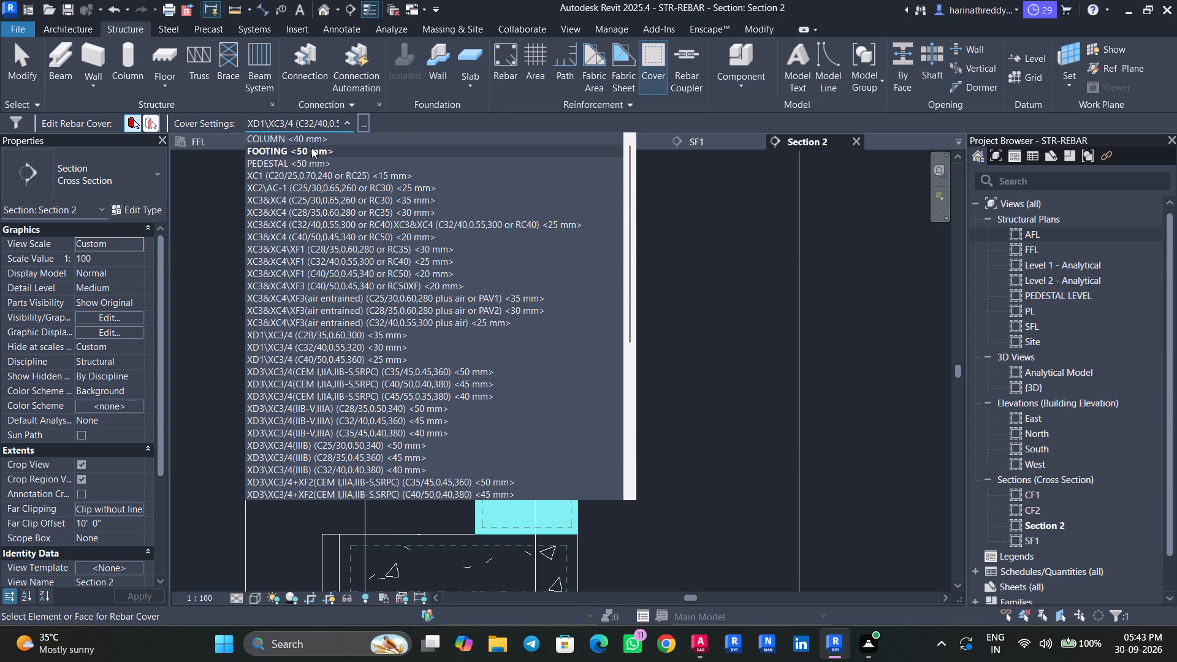
pyautogui.click(310, 162)
pyautogui.press('Escape')
pyautogui.press('Escape')
pyautogui.press('Escape')
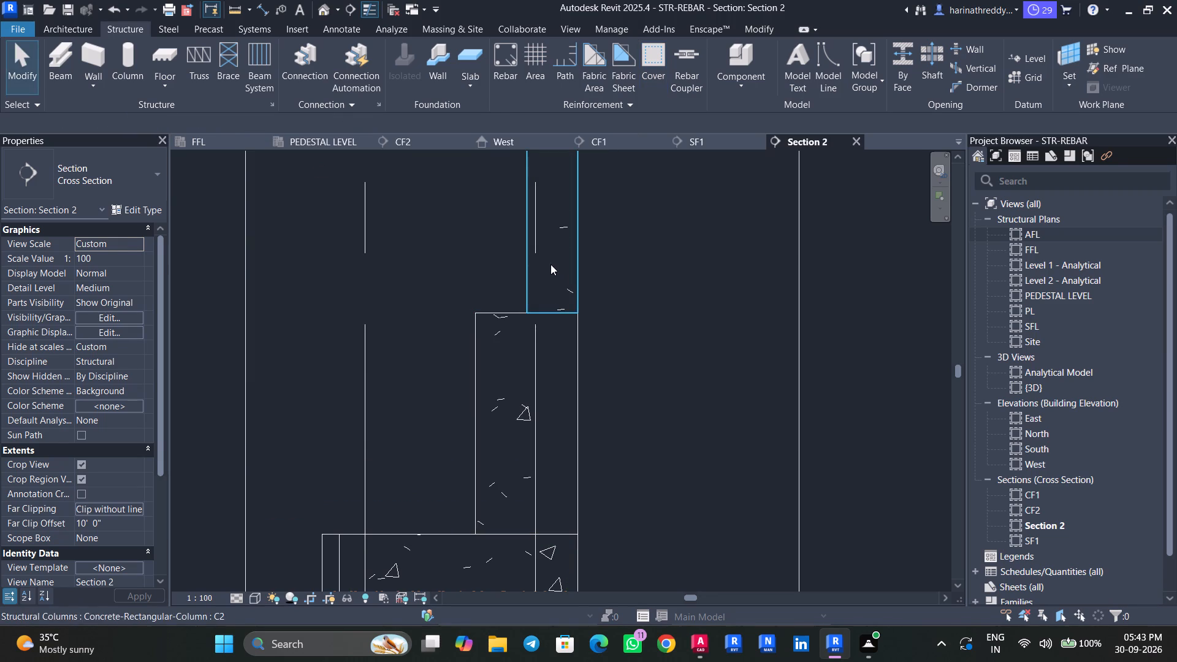
# Set the rebar cover of the C2 column above the SF4 pedestal to COLUMN <40 mm>.
pyautogui.click(550, 264)
pyautogui.press('Escape')
pyautogui.press('Escape')
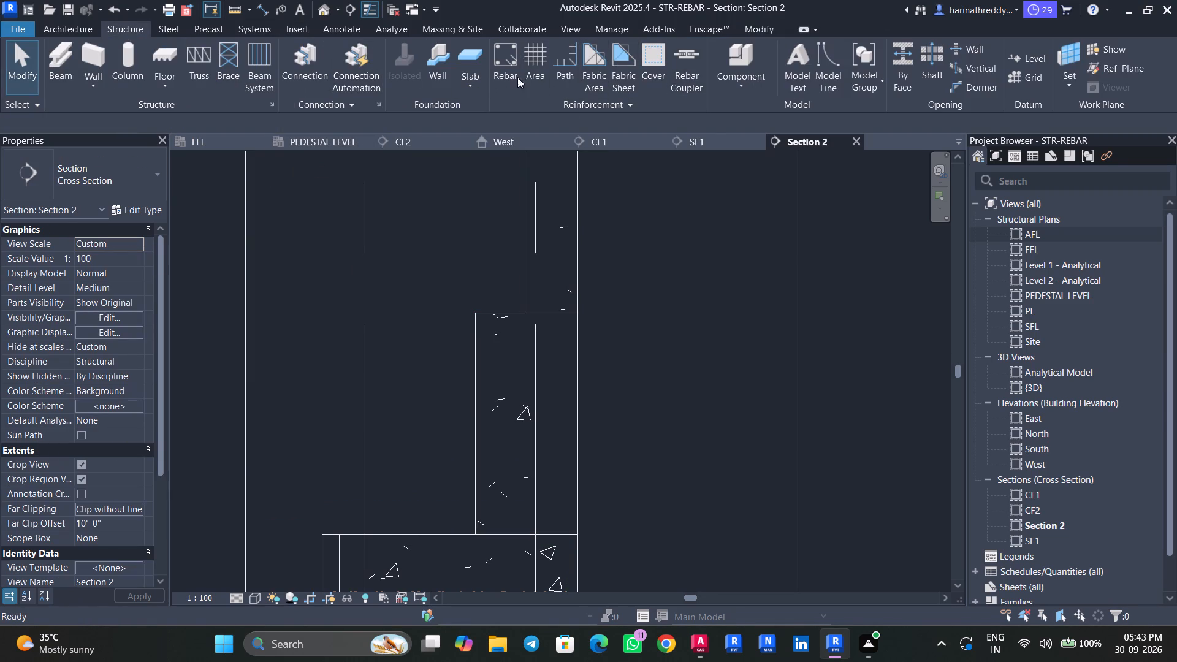
pyautogui.click(662, 79)
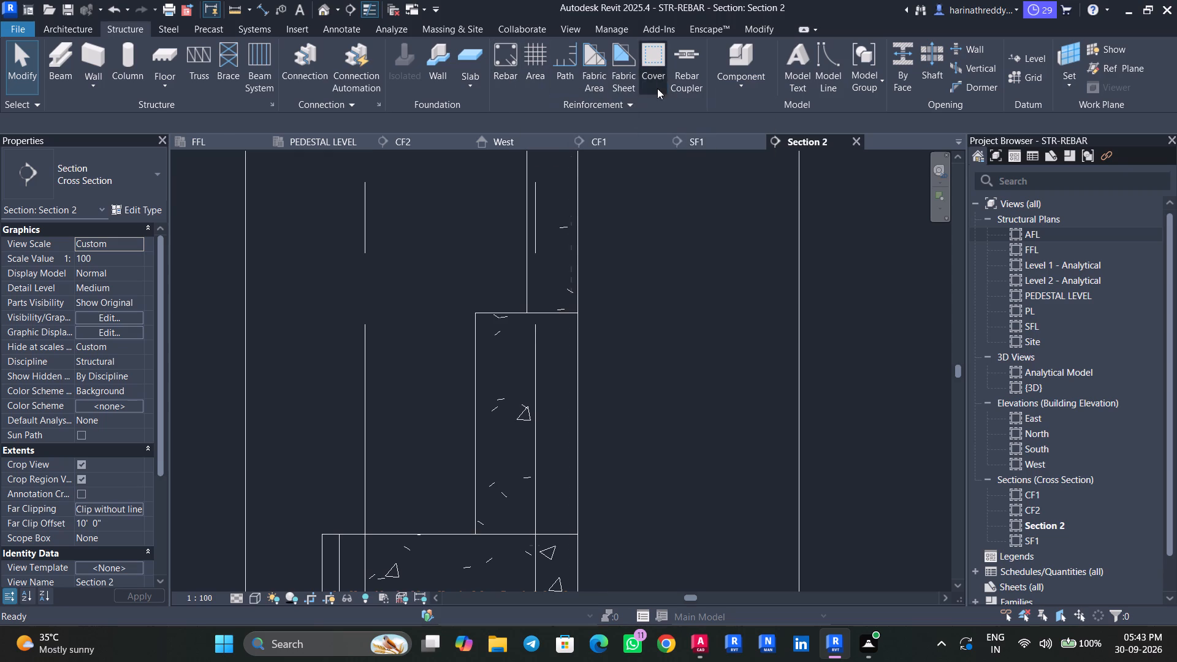
pyautogui.click(523, 234)
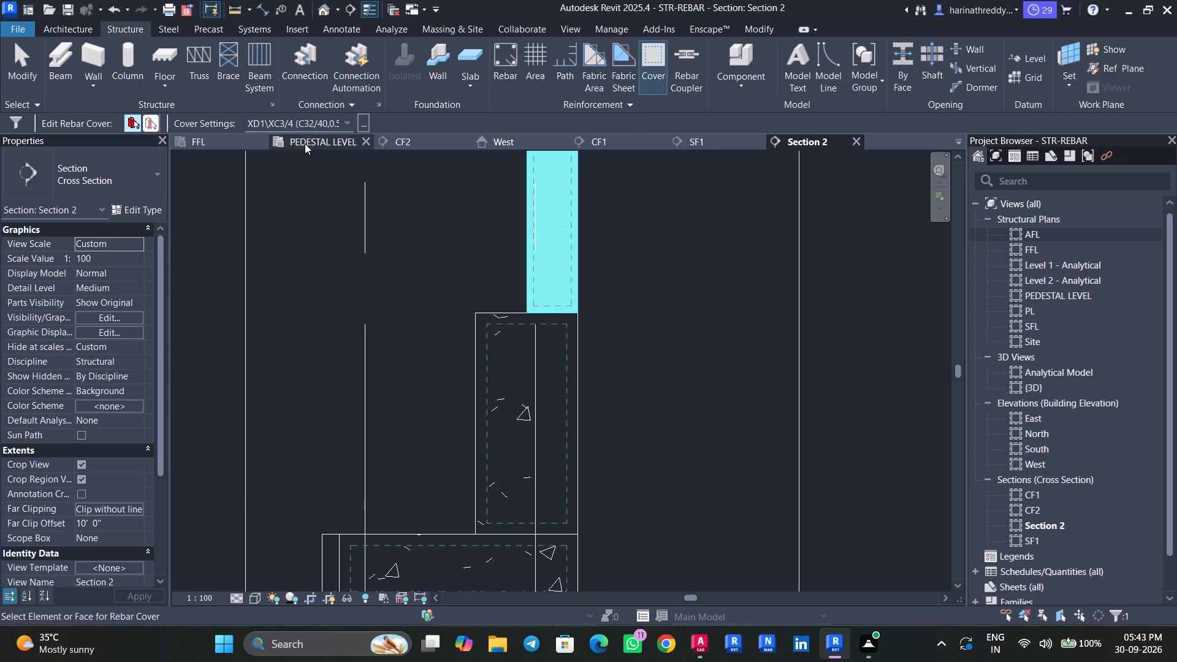
pyautogui.click(310, 126)
pyautogui.scroll(15, 305, 165)
pyautogui.click(307, 140)
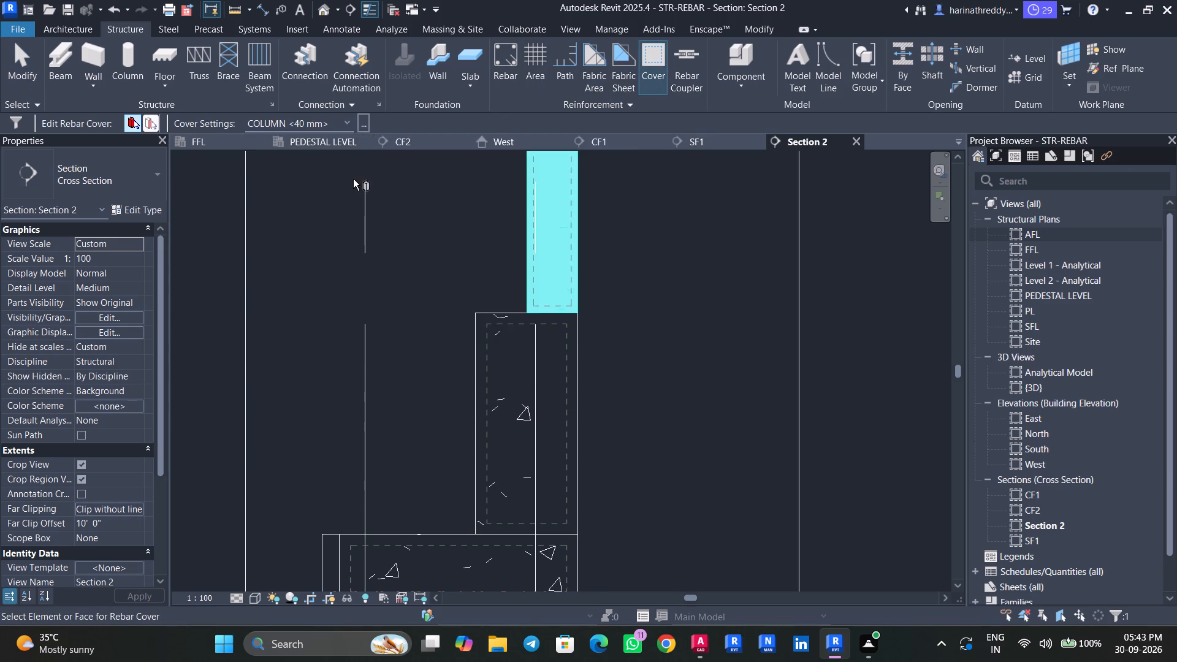
pyautogui.press('Escape')
pyautogui.press('Escape')
pyautogui.press('Escape')
# Select the SF4 pedestal in the section and check its rebar cover and level constraints.
pyautogui.moveTo(616, 340); pyautogui.dragTo(586, 280, button='middle')
pyautogui.click(547, 324)
pyautogui.press('Escape')
pyautogui.press('Escape')
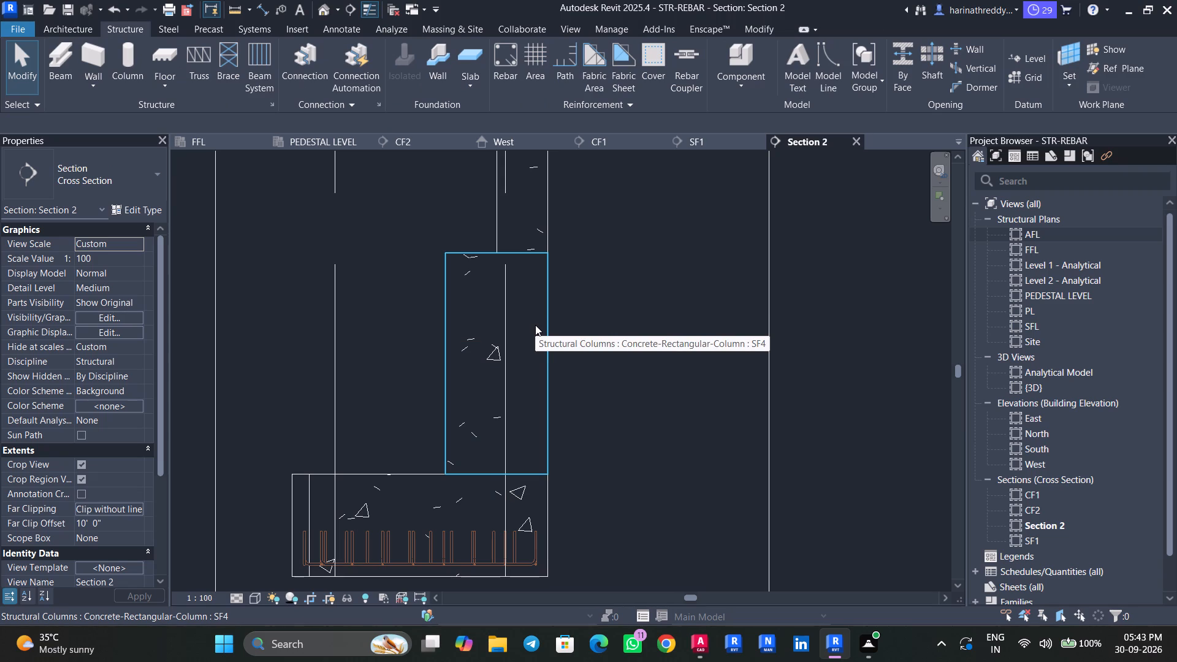
pyautogui.click(547, 351)
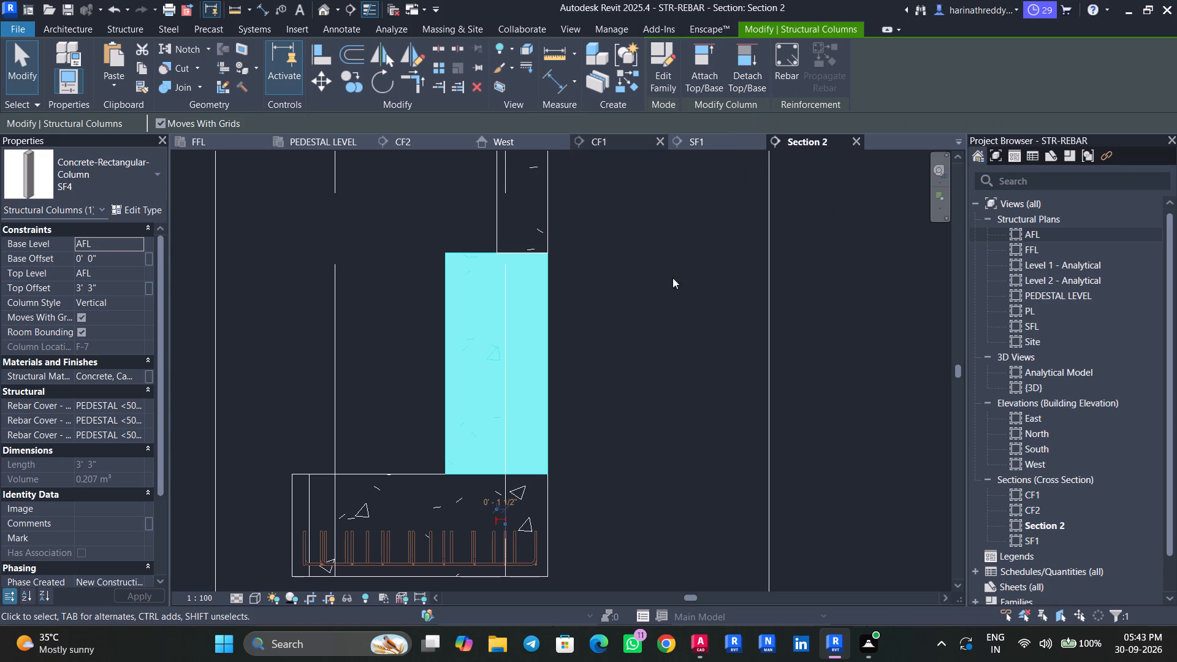
pyautogui.scroll(-2, 654, 275)
pyautogui.moveTo(639, 284); pyautogui.dragTo(722, 208, button='middle')
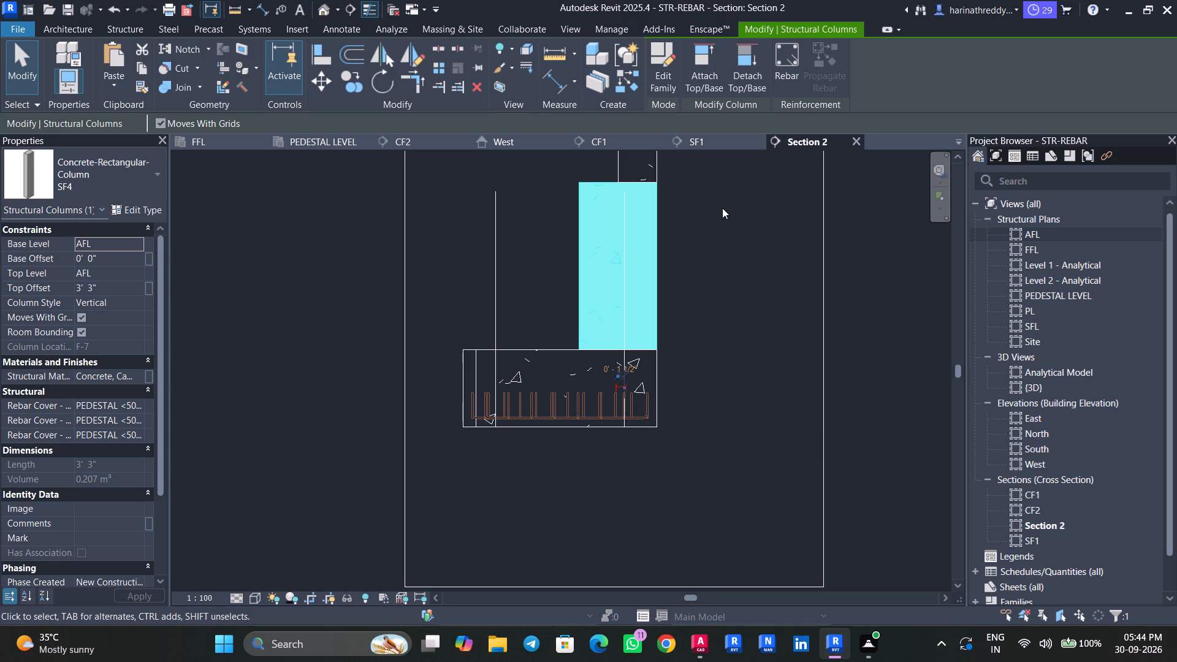
pyautogui.scroll(1, 698, 210)
pyautogui.moveTo(700, 213); pyautogui.dragTo(722, 292, button='middle')
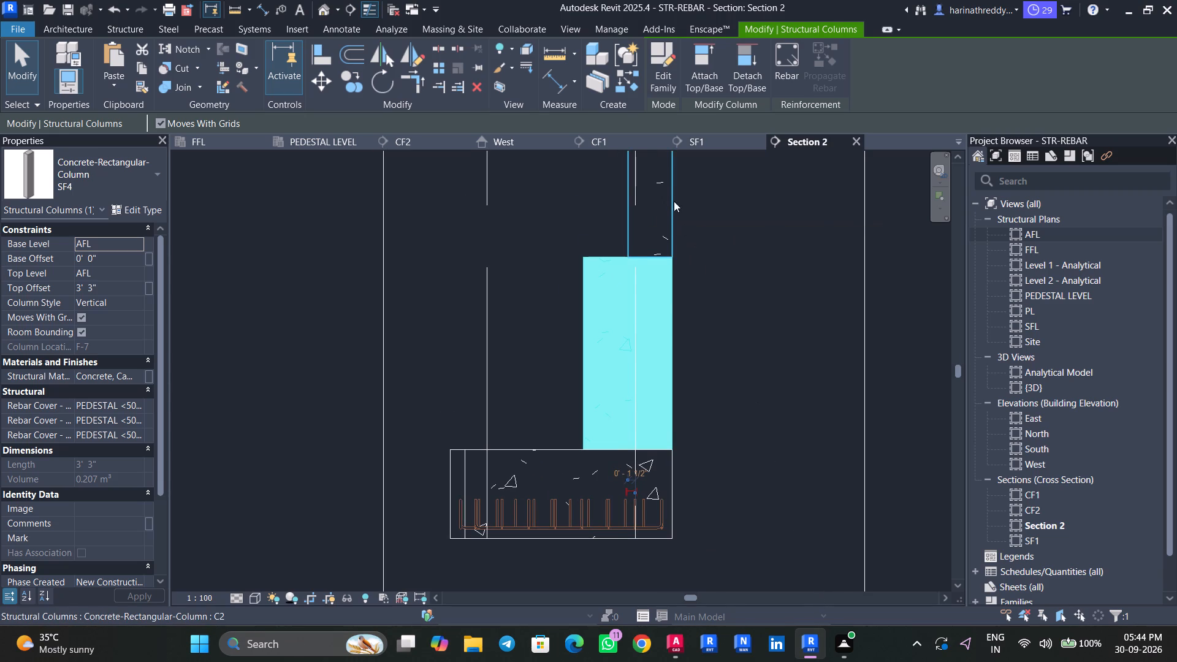
# Switch to AutoCAD and locate the isolated footing schedule in the TYPICAL FLOOR DETAILS drawing.
pyautogui.click(689, 644)
pyautogui.scroll(-5, 438, 422)
pyautogui.moveTo(476, 437); pyautogui.dragTo(465, 484, button='middle')
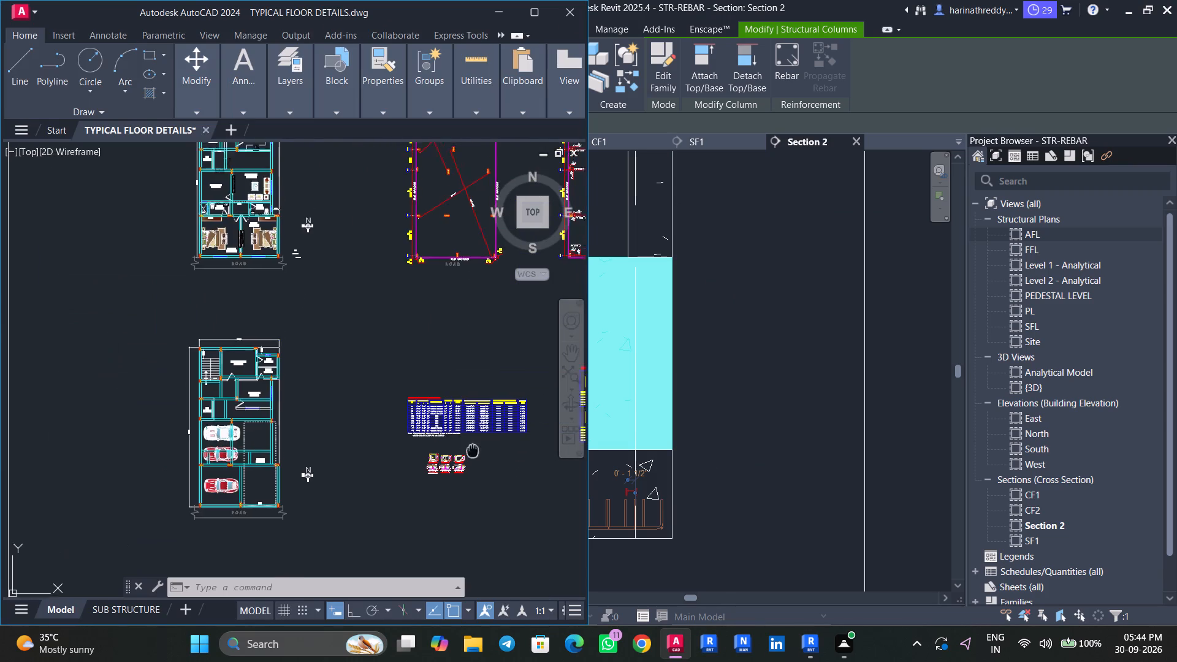
pyautogui.moveTo(465, 484); pyautogui.dragTo(450, 470, button='middle')
pyautogui.scroll(5, 386, 508)
pyautogui.moveTo(474, 501); pyautogui.dragTo(312, 529, button='middle')
pyautogui.scroll(-2, 335, 510)
pyautogui.scroll(1, 335, 510)
pyautogui.scroll(-1, 335, 510)
pyautogui.moveTo(418, 472); pyautogui.dragTo(275, 516, button='middle')
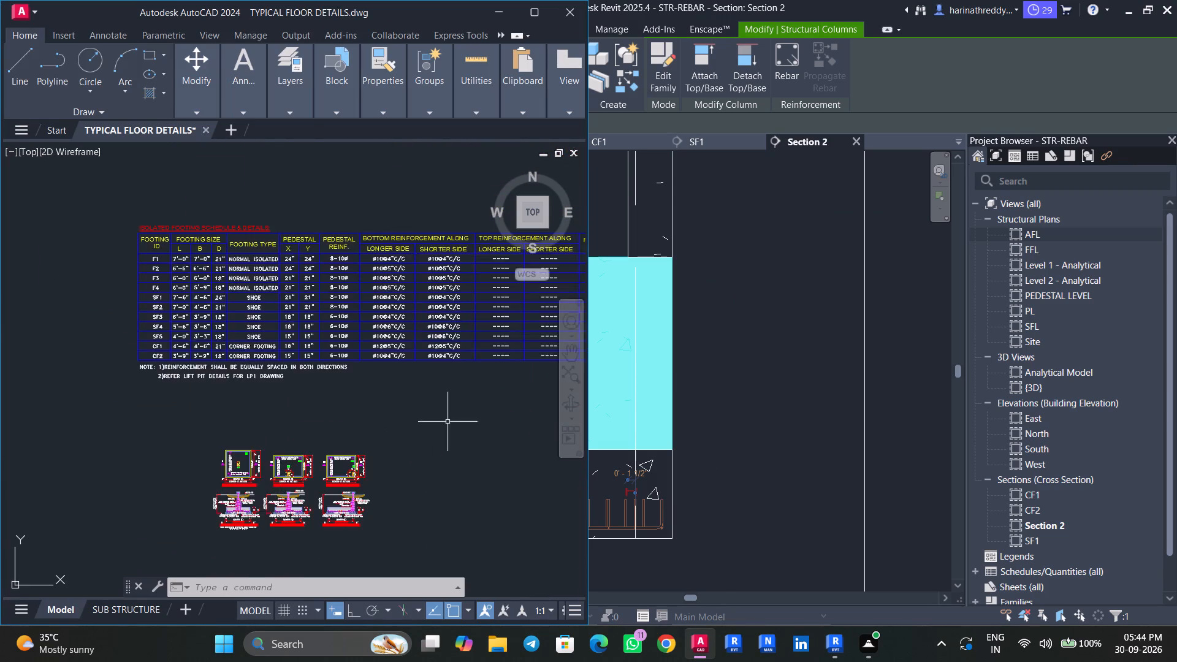
pyautogui.moveTo(432, 434); pyautogui.dragTo(368, 453, button='middle')
pyautogui.scroll(3, 140, 349)
# Examine the pedestal size and pedestal reinforcement entries for the shoe footings in the schedule.
pyautogui.moveTo(191, 381); pyautogui.dragTo(214, 448, button='middle')
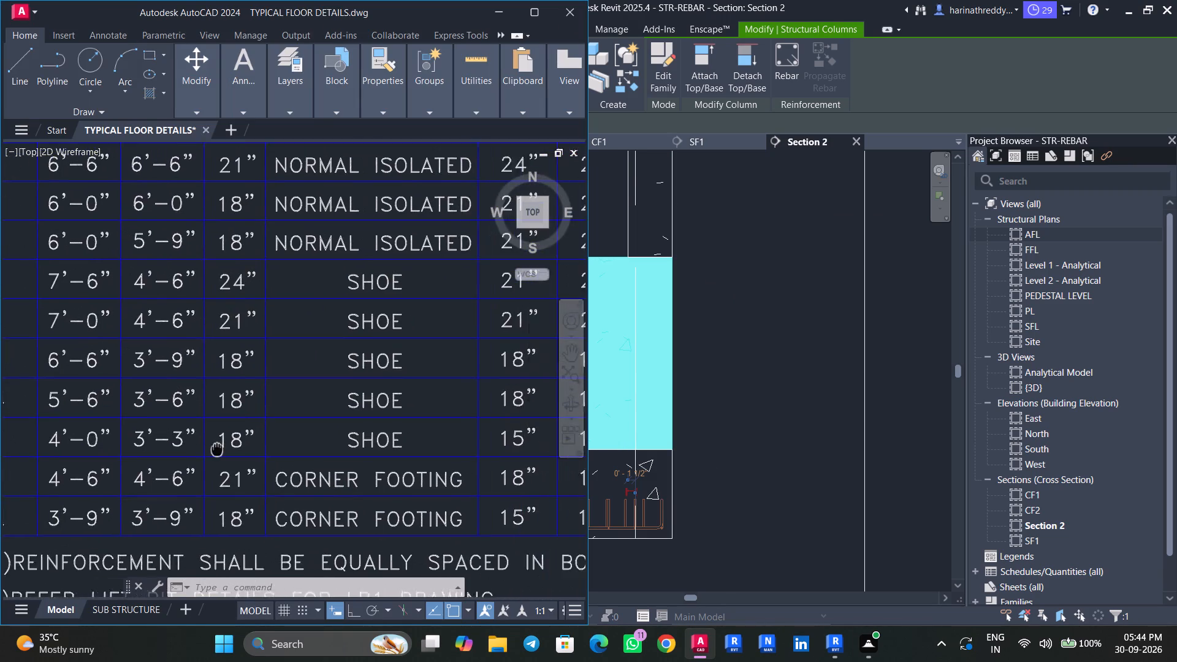
pyautogui.moveTo(214, 448); pyautogui.dragTo(20, 457, button='middle')
pyautogui.moveTo(318, 424); pyautogui.dragTo(153, 419, button='middle')
pyautogui.click(351, 394)
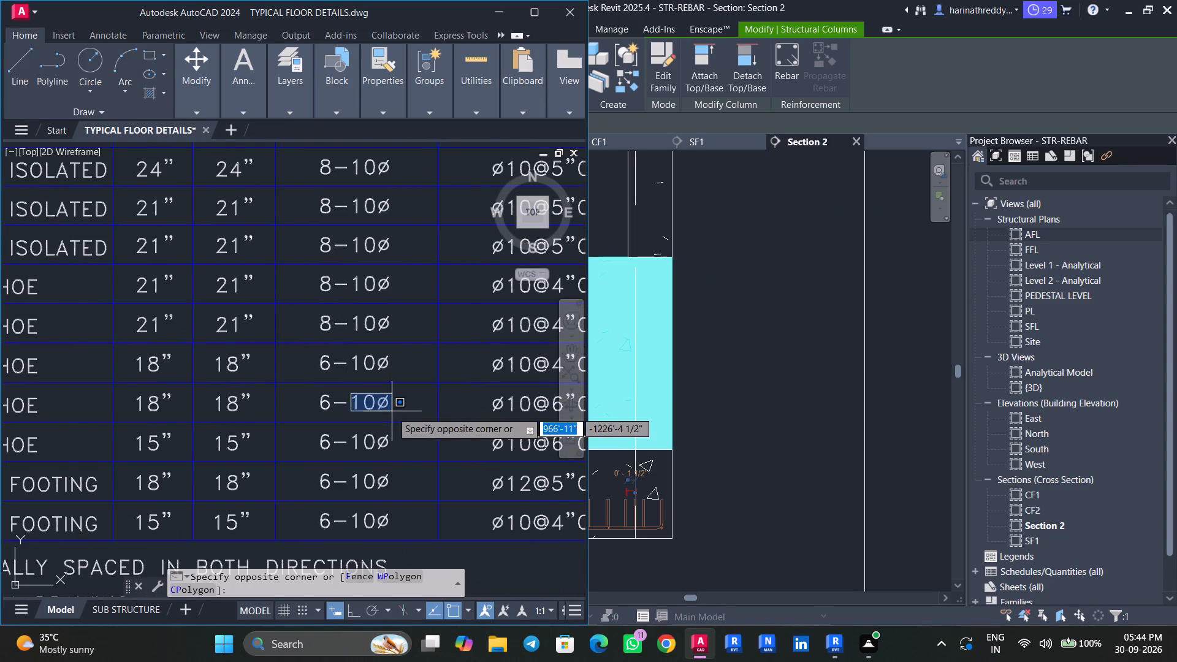
pyautogui.scroll(-4, 392, 411)
pyautogui.scroll(4, 384, 406)
pyautogui.scroll(-1, 384, 408)
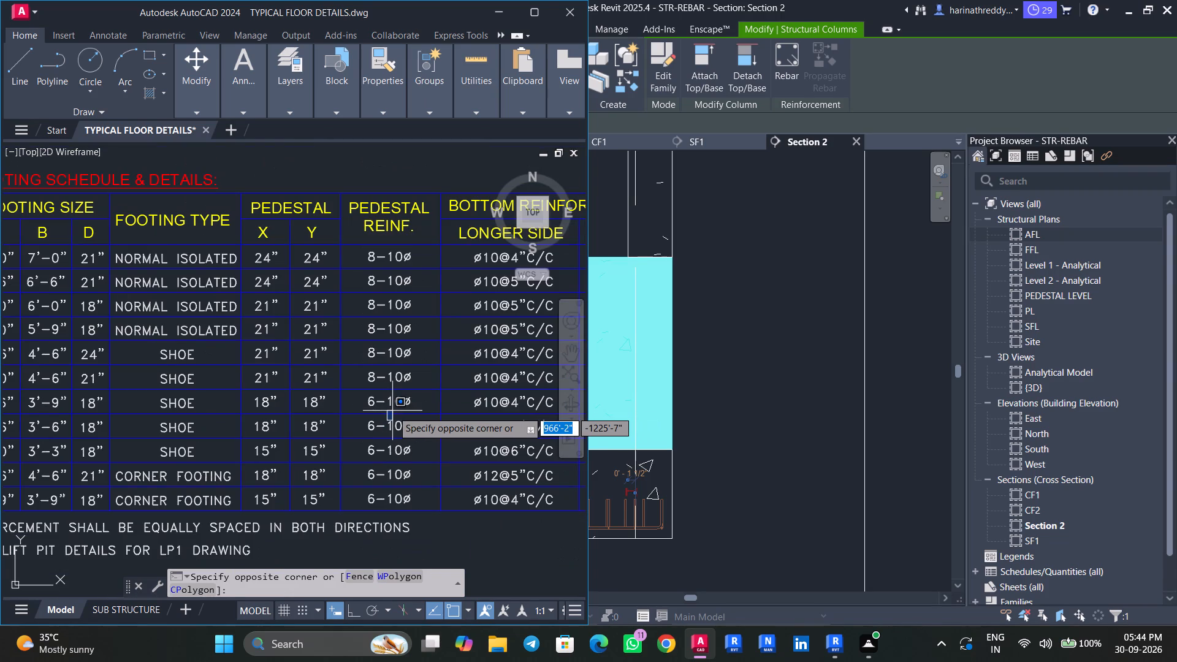
pyautogui.press('Escape')
pyautogui.click(398, 401)
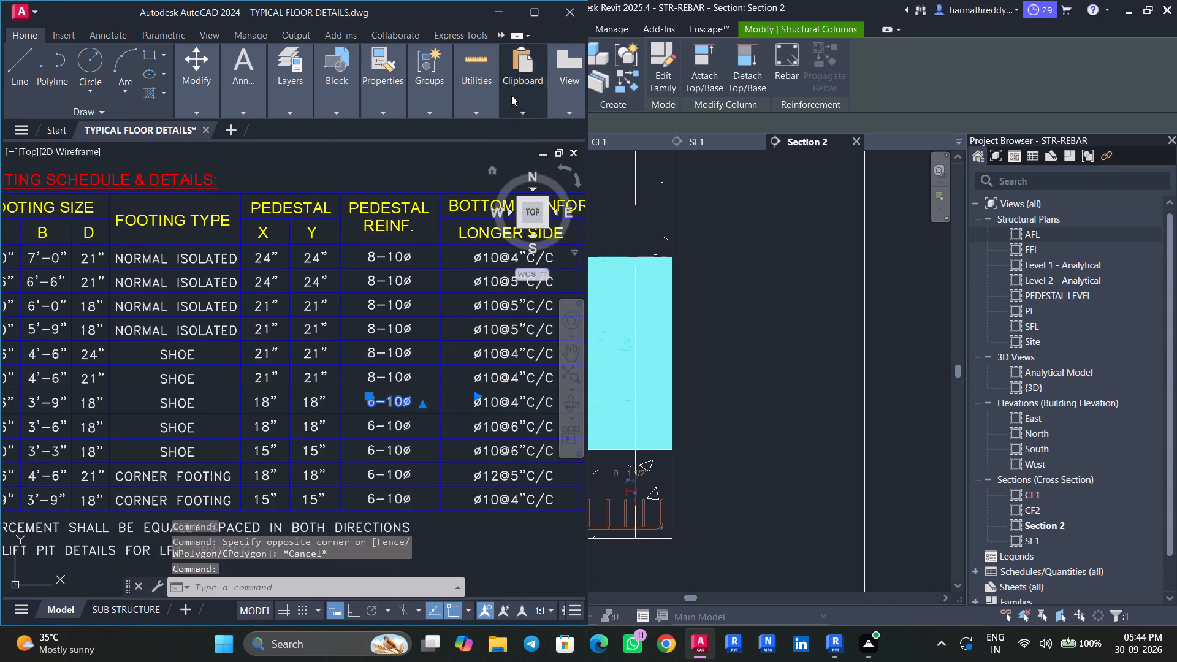
# Back in Revit, start a sketched rebar hosted in the SF4 pedestal and draw its top horizontal leg, about 1' 0 1/2" long.
pyautogui.click(498, 19)
pyautogui.scroll(-3, 505, 344)
pyautogui.moveTo(503, 344); pyautogui.dragTo(461, 405, button='middle')
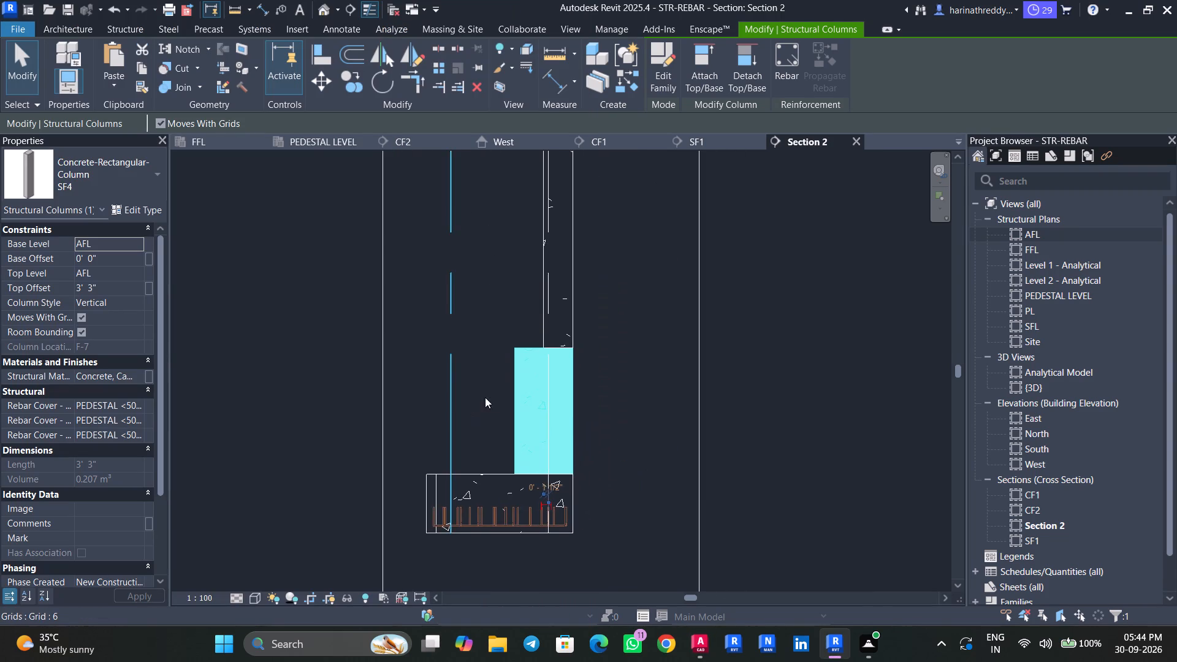
pyautogui.scroll(1, 494, 398)
pyautogui.moveTo(488, 398); pyautogui.dragTo(445, 408, button='middle')
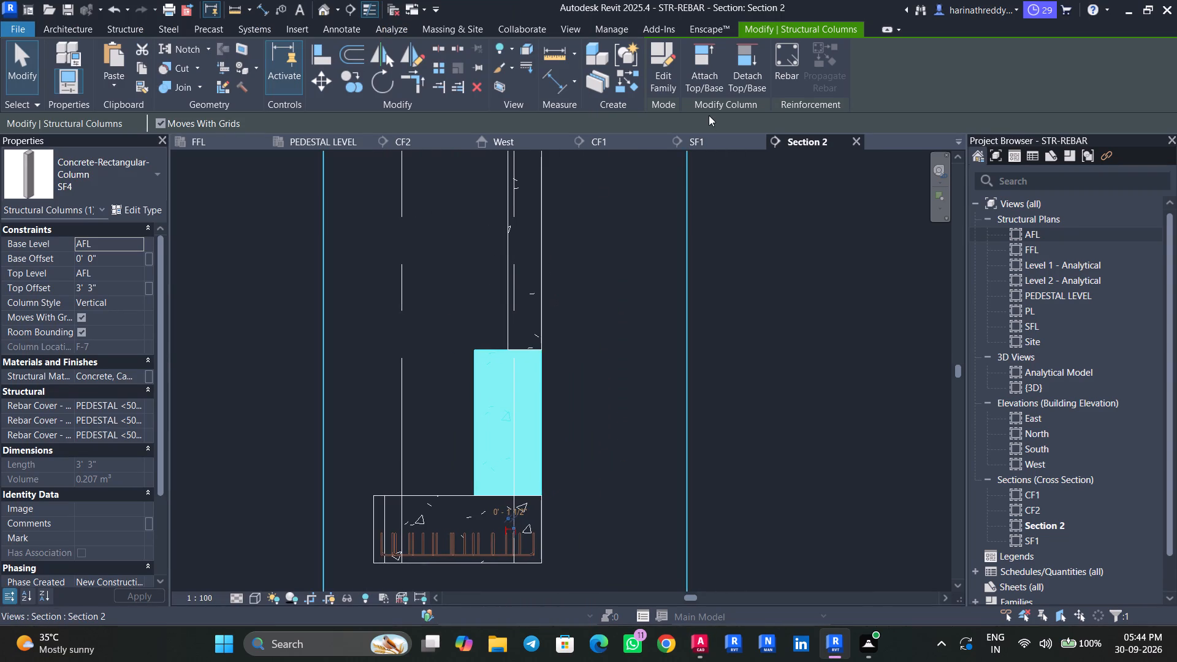
pyautogui.click(788, 89)
pyautogui.click(745, 65)
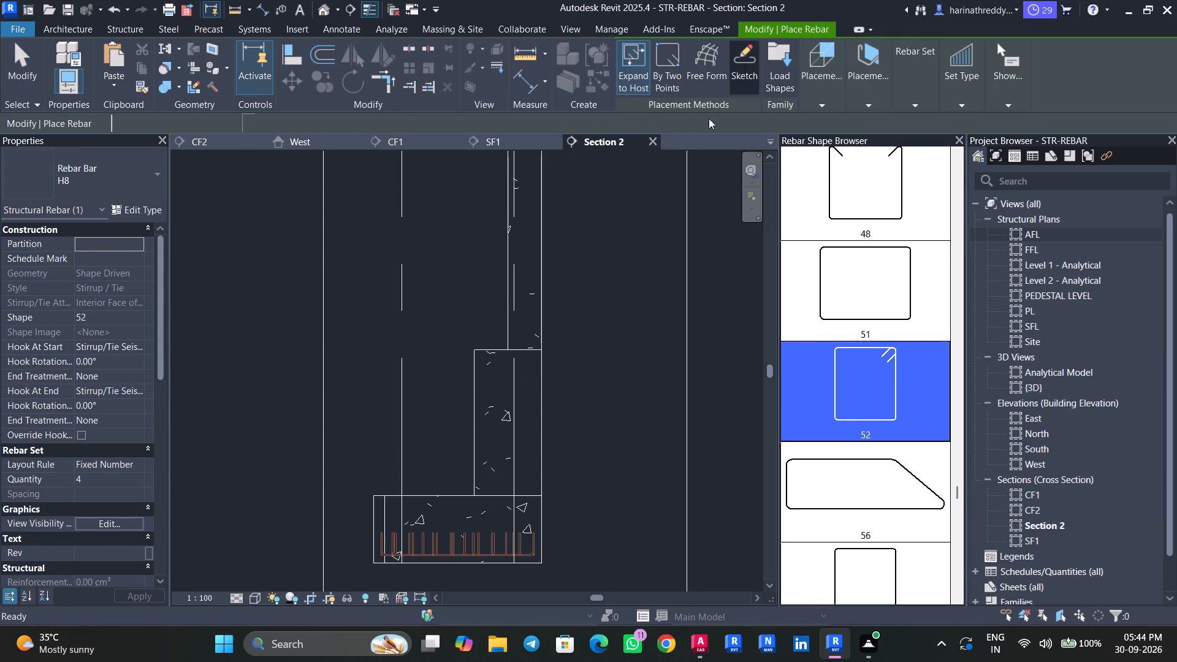
pyautogui.scroll(5, 534, 362)
pyautogui.click(546, 371)
pyautogui.scroll(2, 531, 358)
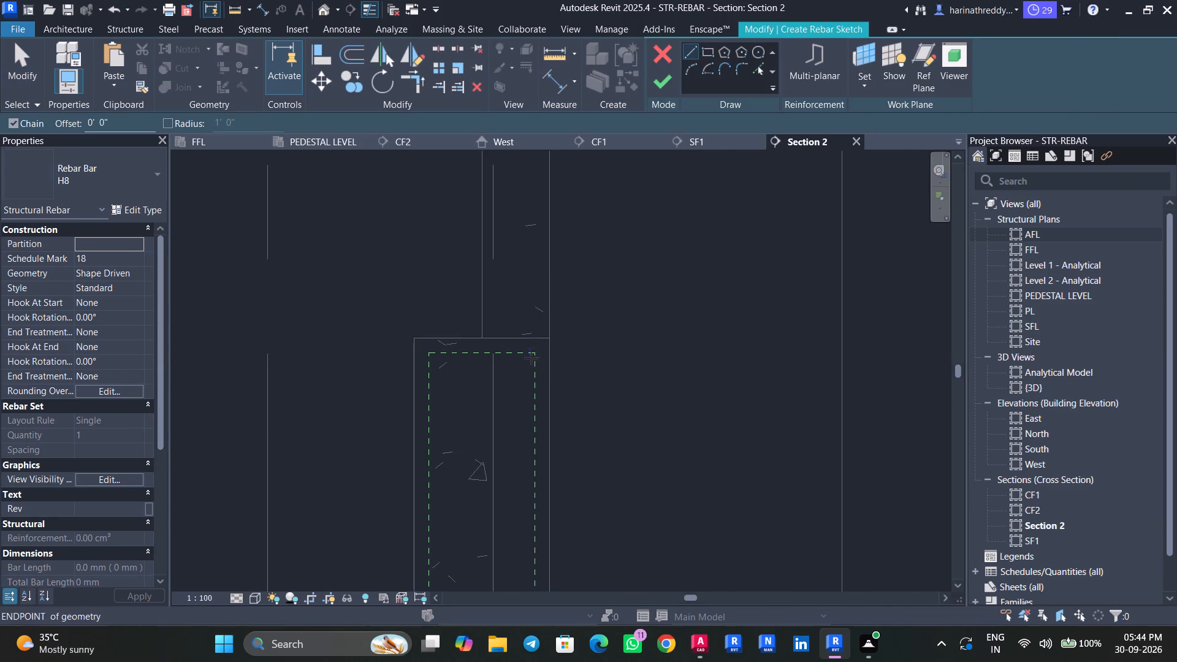
pyautogui.scroll(3, 531, 358)
pyautogui.click(539, 366)
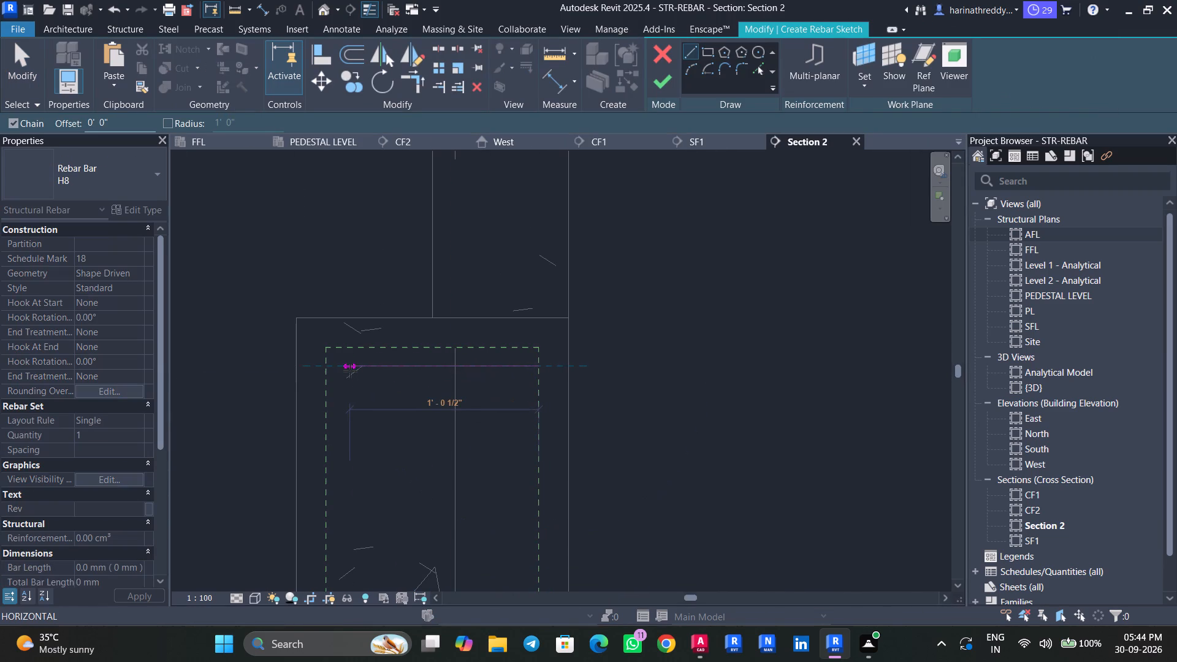
pyautogui.click(350, 371)
# Continue the bar down about 1290 mm to just above the footing's bottom bars, ending with a 1' horizontal leg away from the pedestal.
pyautogui.moveTo(354, 464); pyautogui.dragTo(384, 233, button='middle')
pyautogui.moveTo(385, 378); pyautogui.dragTo(383, 187, button='middle')
pyautogui.moveTo(370, 354); pyautogui.dragTo(370, 242, button='middle')
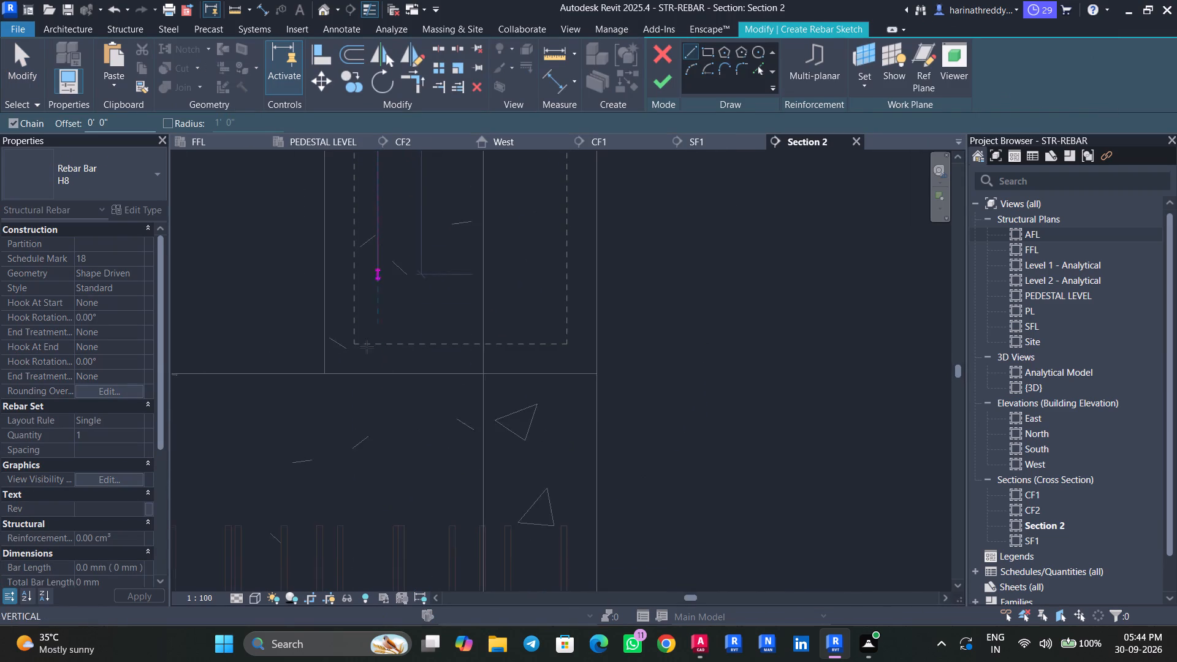
pyautogui.moveTo(367, 364); pyautogui.dragTo(370, 216, button='middle')
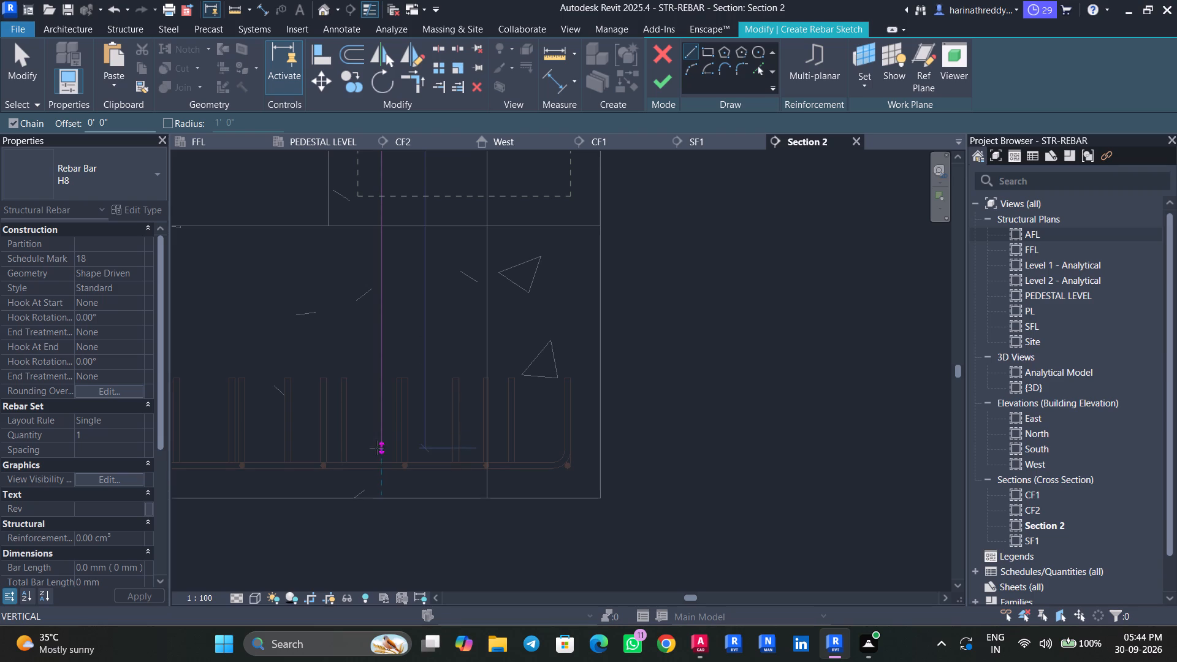
pyautogui.click(376, 446)
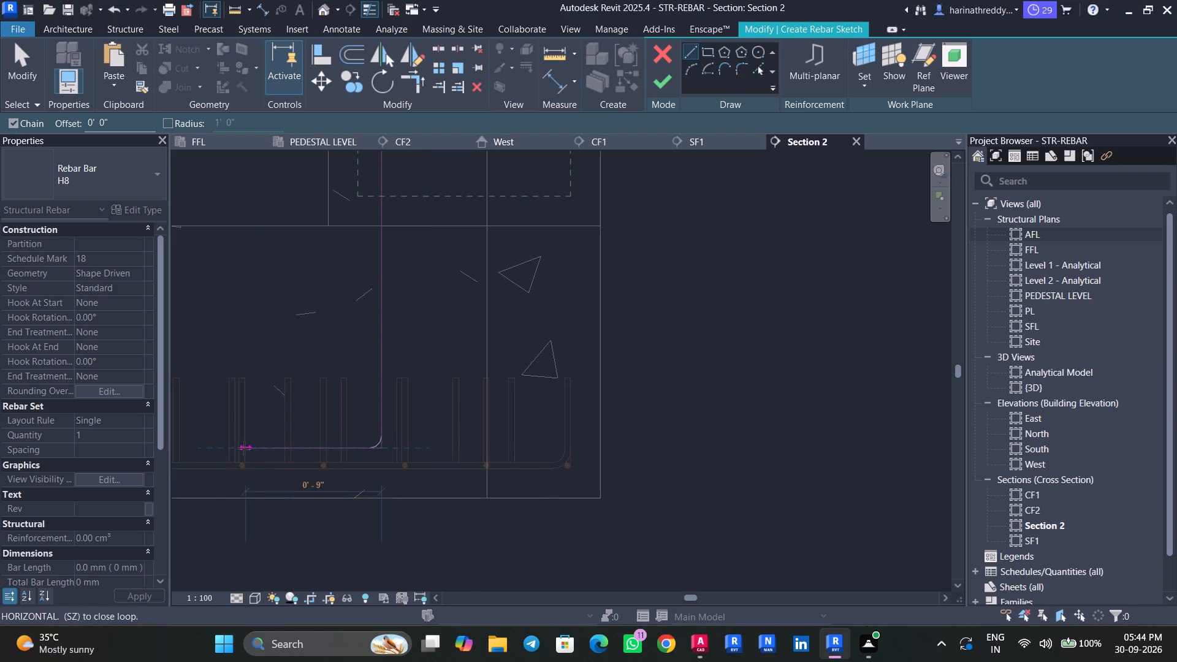
pyautogui.moveTo(244, 448); pyautogui.dragTo(397, 450, button='middle')
pyautogui.write("1'")
pyautogui.press('Return')
pyautogui.press('Escape')
pyautogui.press('Escape')
pyautogui.press('Escape')
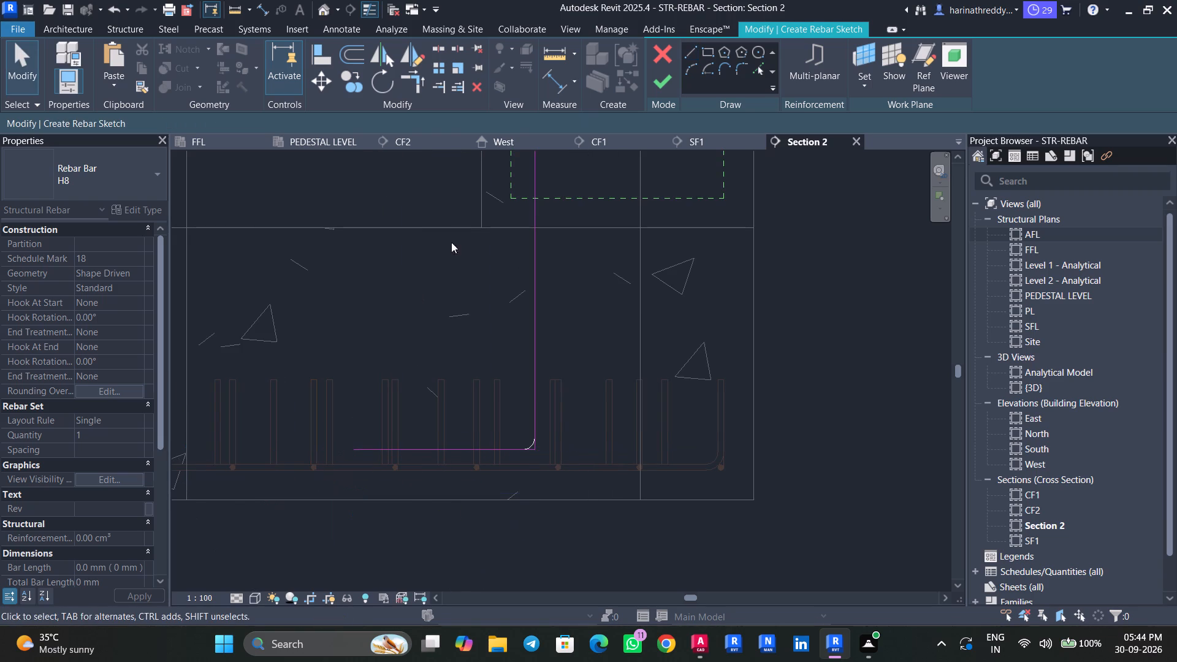
# Set the sketched bar's type to H10, recheck the AutoCAD pedestal schedule, and finish the rebar sketch.
pyautogui.click(80, 175)
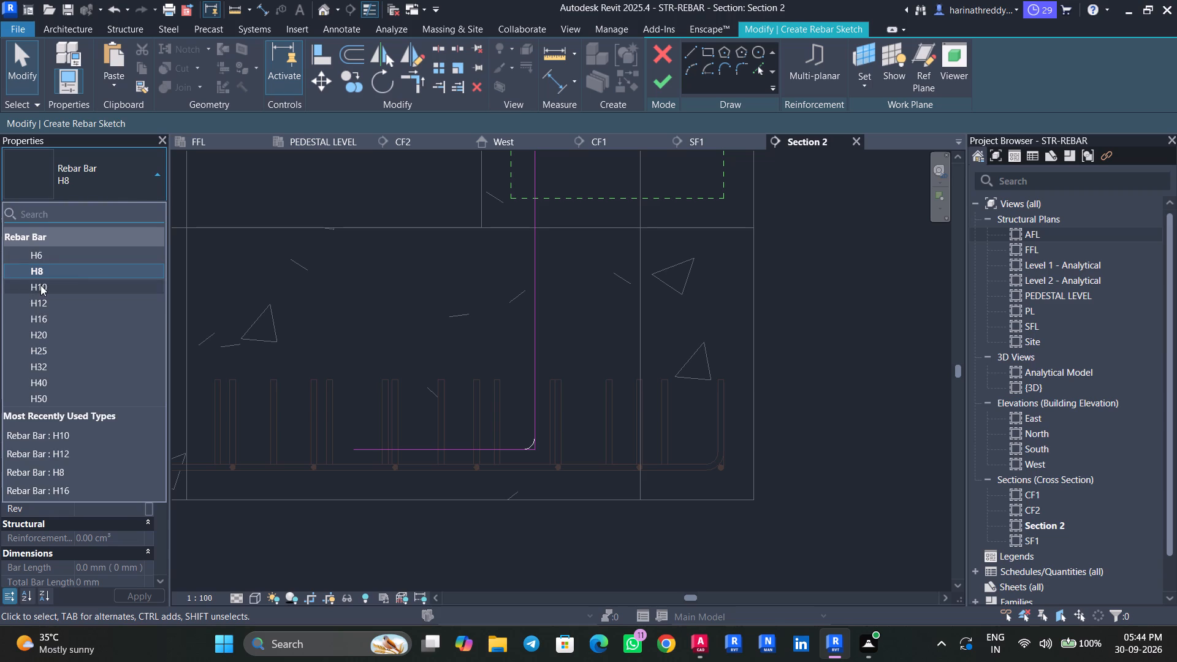
pyautogui.click(40, 285)
pyautogui.click(694, 646)
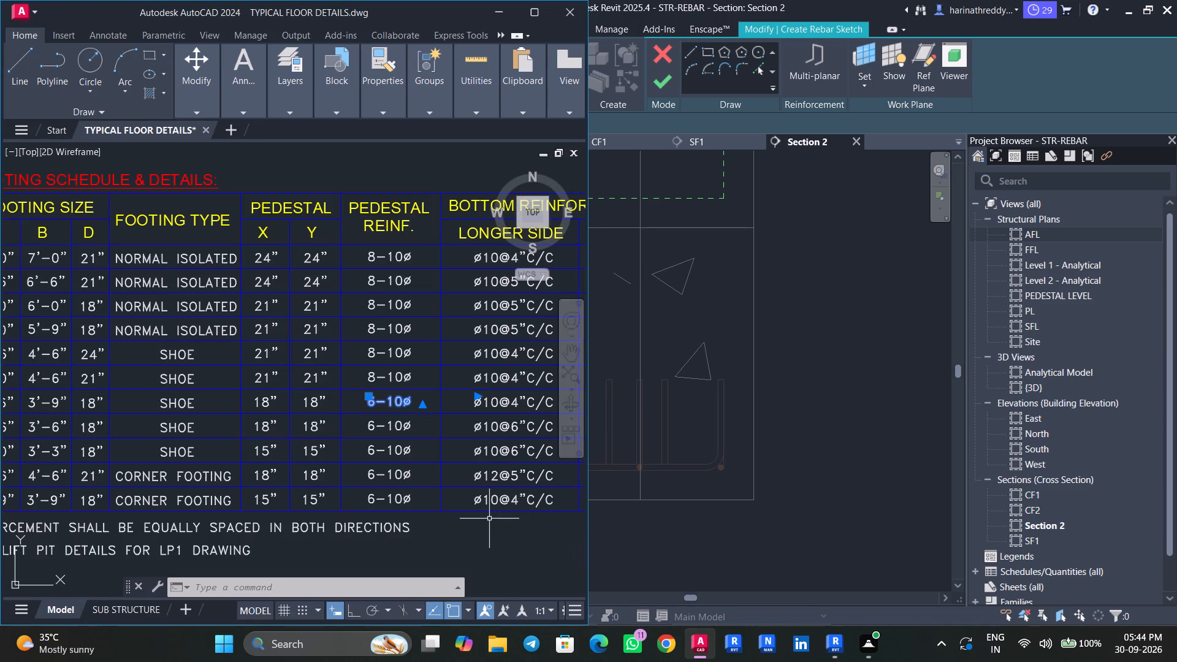
pyautogui.click(842, 647)
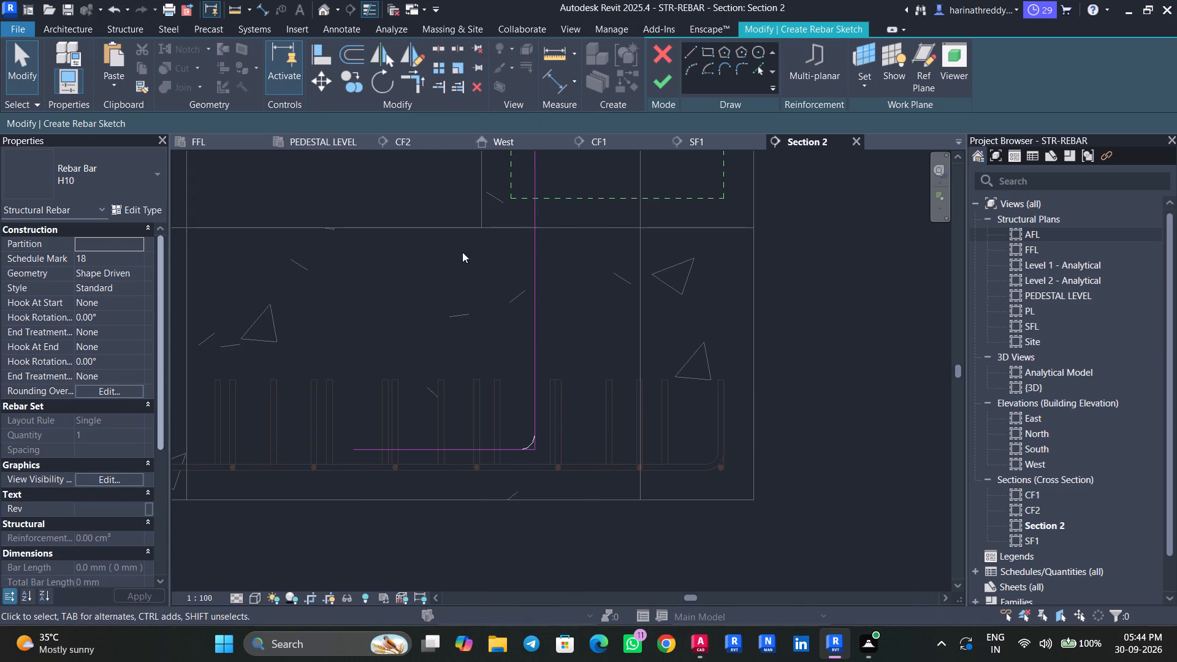
pyautogui.click(660, 86)
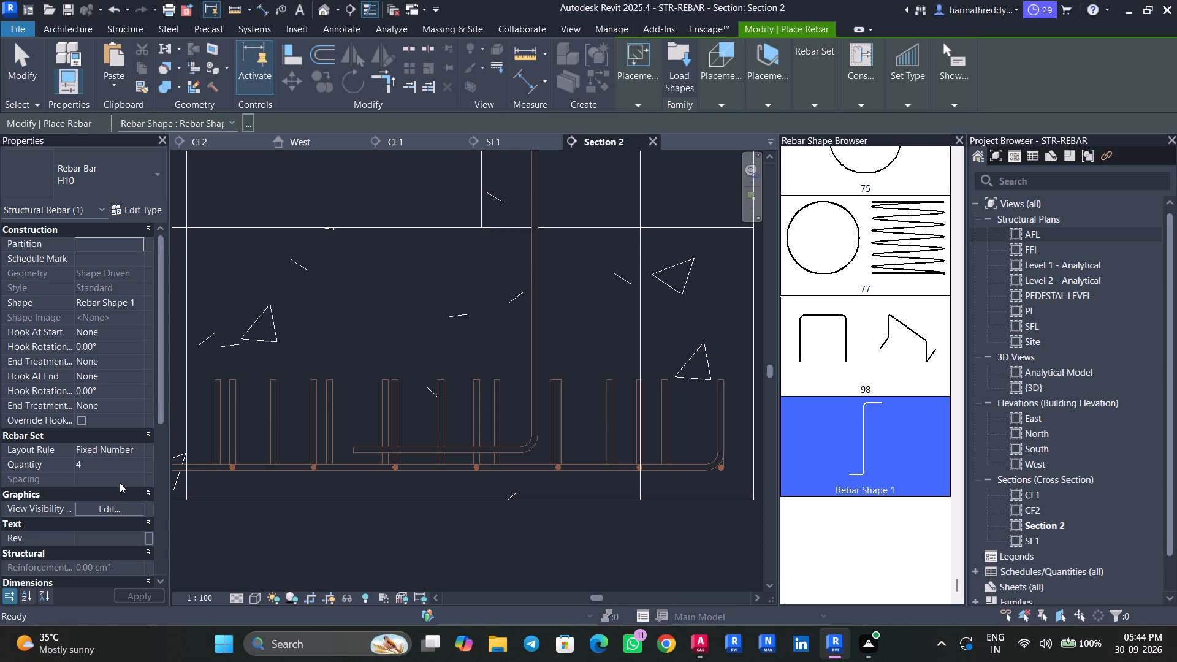
pyautogui.press('Escape')
pyautogui.press('Escape')
# Set the new pedestal bar's layout rule to Fixed Number with a quantity of 6.
pyautogui.click(537, 329)
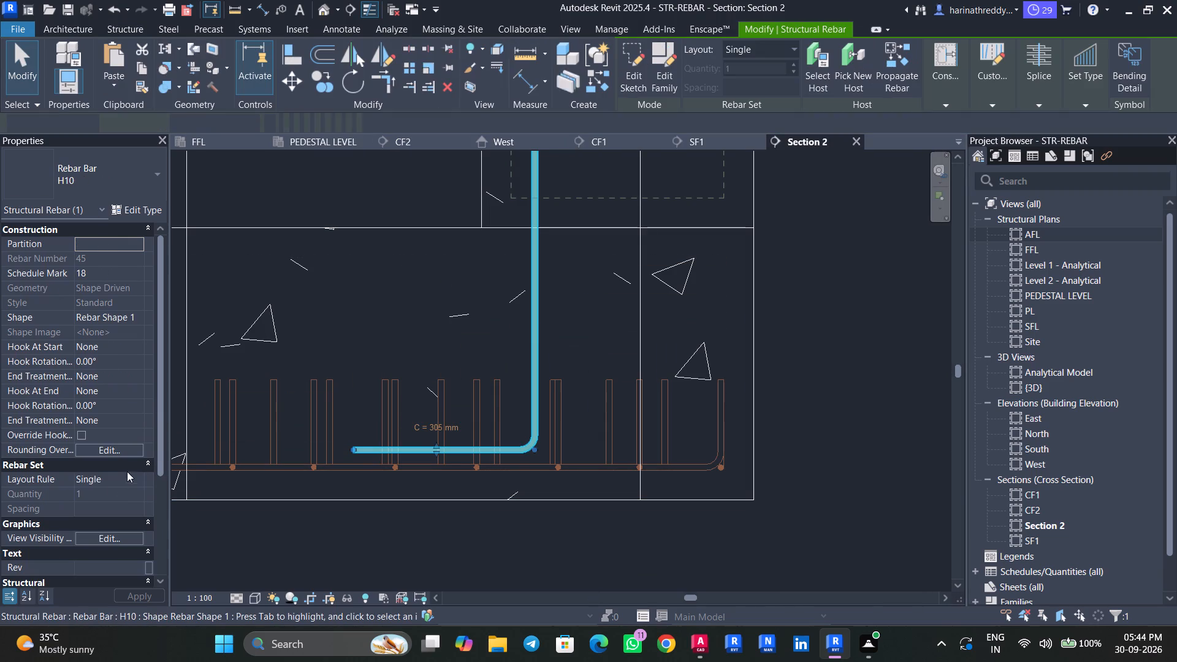
pyautogui.click(138, 476)
pyautogui.click(115, 509)
pyautogui.click(113, 500)
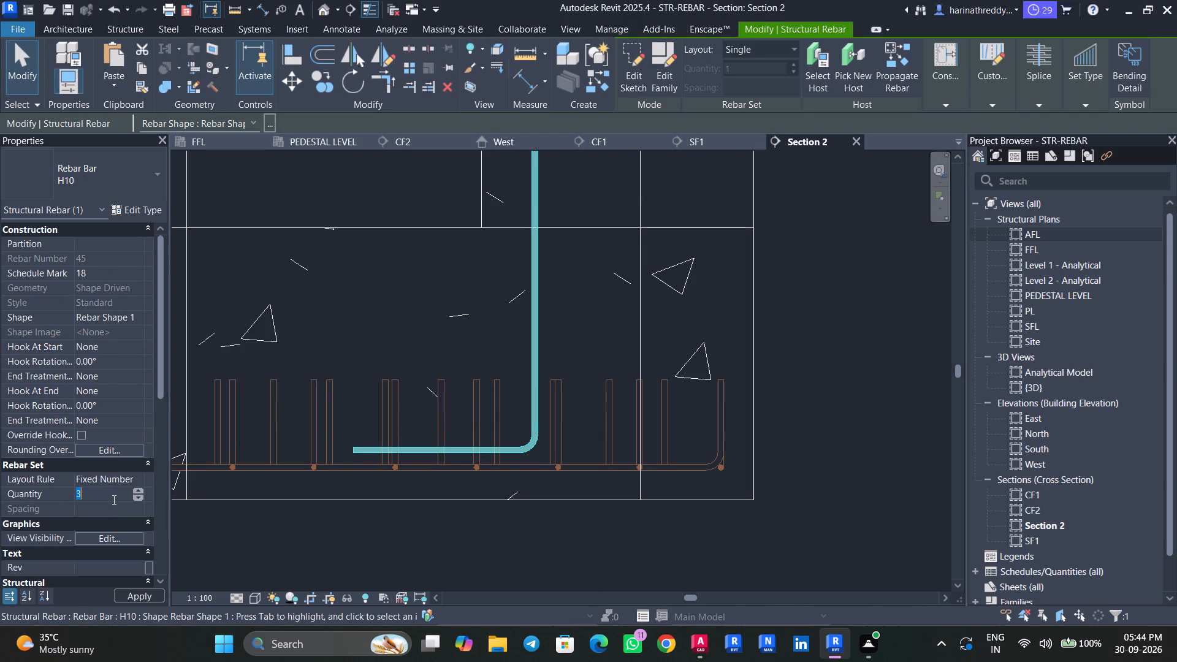
pyautogui.press('6')
pyautogui.press('Escape')
pyautogui.press('Escape')
# Select all instances of the H10 rebar and set them to show unobscured in the {3D} view.
pyautogui.moveTo(566, 273); pyautogui.dragTo(495, 420, button='middle')
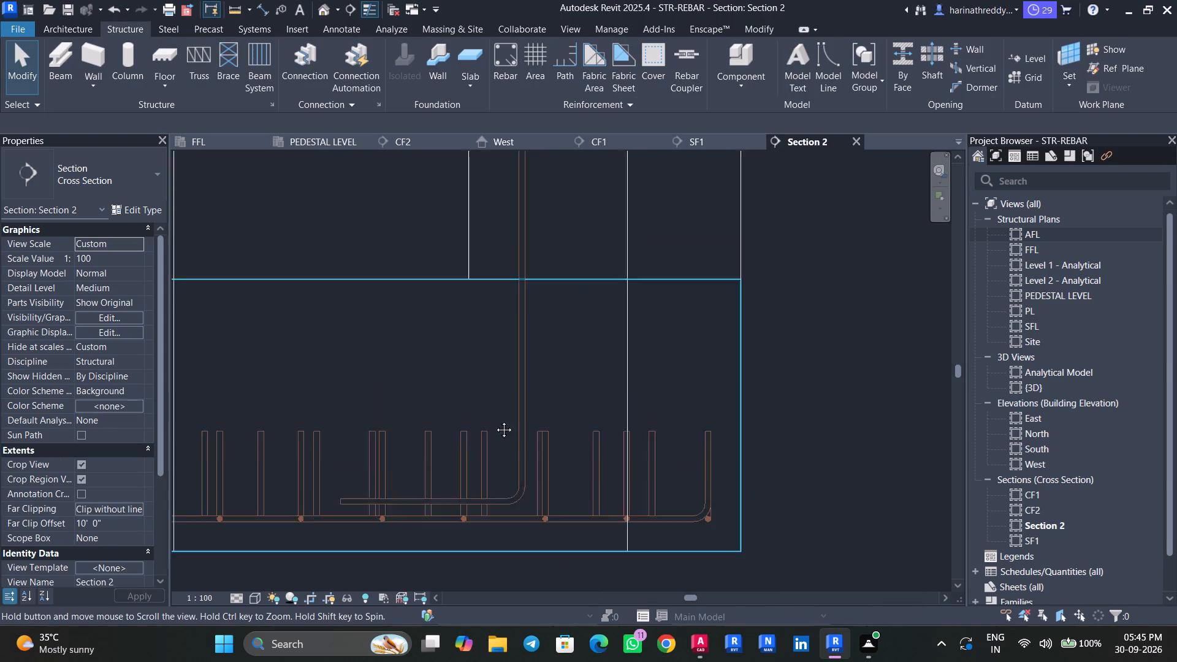
pyautogui.moveTo(495, 420); pyautogui.dragTo(463, 483, button='middle')
pyautogui.scroll(1, 463, 483)
pyautogui.click(432, 470)
pyautogui.write('SA')
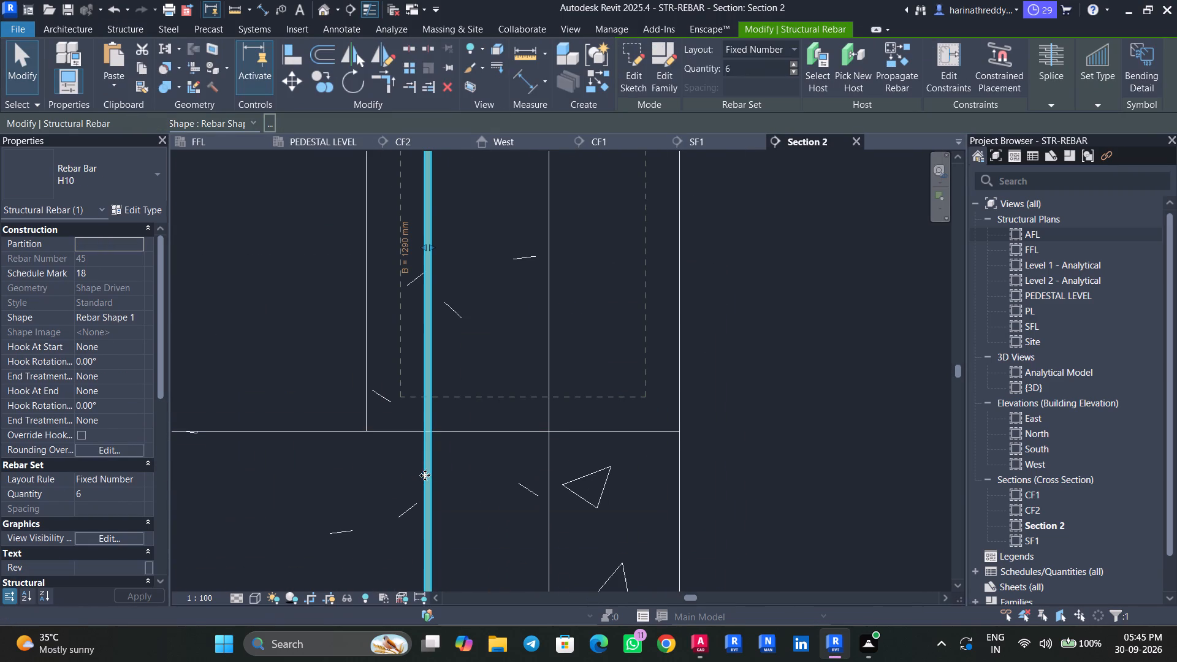
pyautogui.click(124, 454)
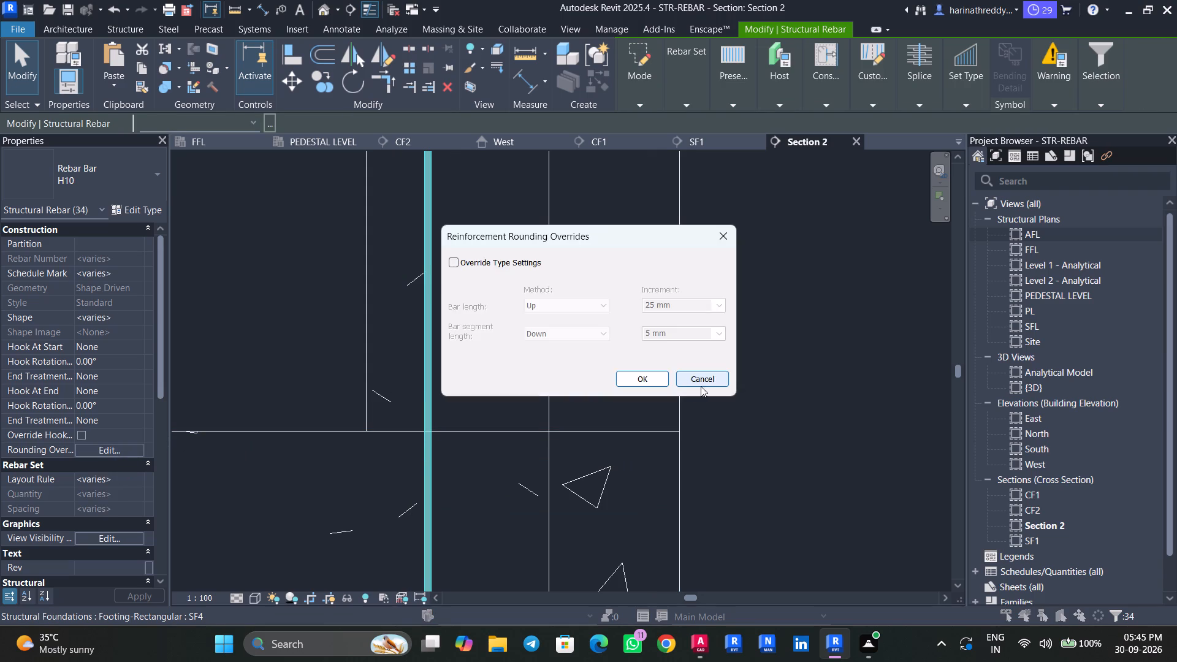
pyautogui.click(700, 386)
pyautogui.click(115, 536)
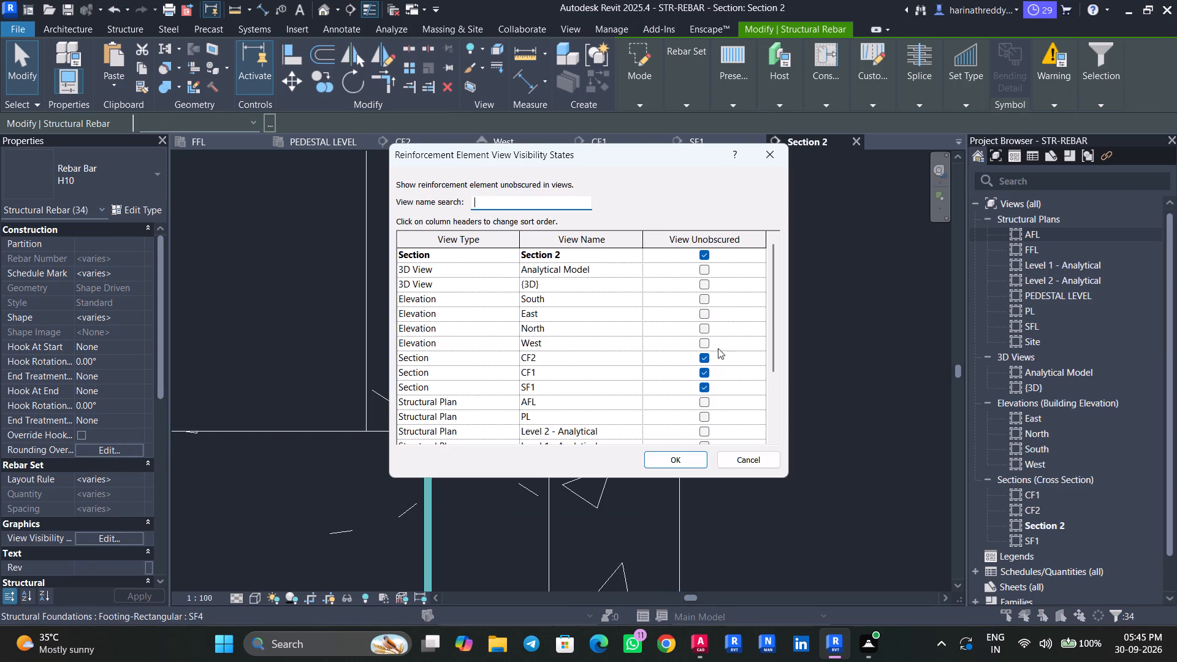
pyautogui.click(706, 283)
pyautogui.click(687, 458)
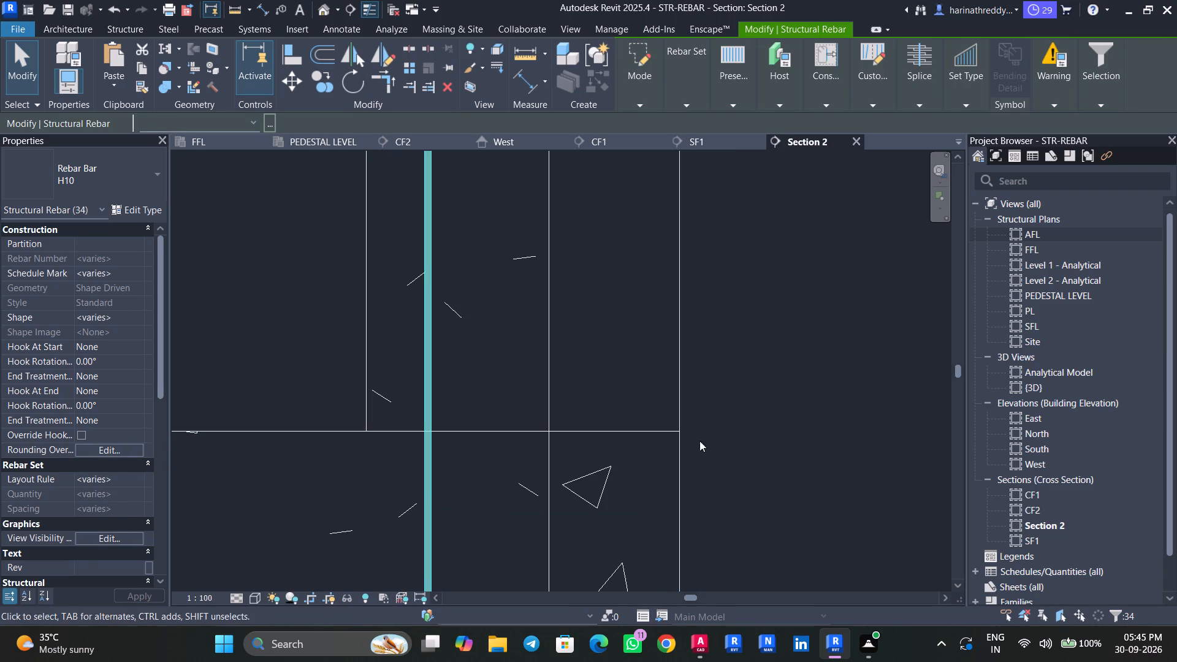
pyautogui.press('Escape')
pyautogui.press('Escape')
pyautogui.press('Escape')
# Move the top leg of the H10 pedestal bar up closer to the cover line at the pedestal top.
pyautogui.scroll(-2, 531, 265)
pyautogui.moveTo(533, 263); pyautogui.dragTo(538, 444, button='middle')
pyautogui.scroll(-4, 542, 405)
pyautogui.moveTo(539, 308); pyautogui.dragTo(505, 427, button='middle')
pyautogui.scroll(1, 505, 427)
pyautogui.click(506, 313)
pyautogui.press('Escape')
pyautogui.click(509, 324)
pyautogui.scroll(13, 509, 324)
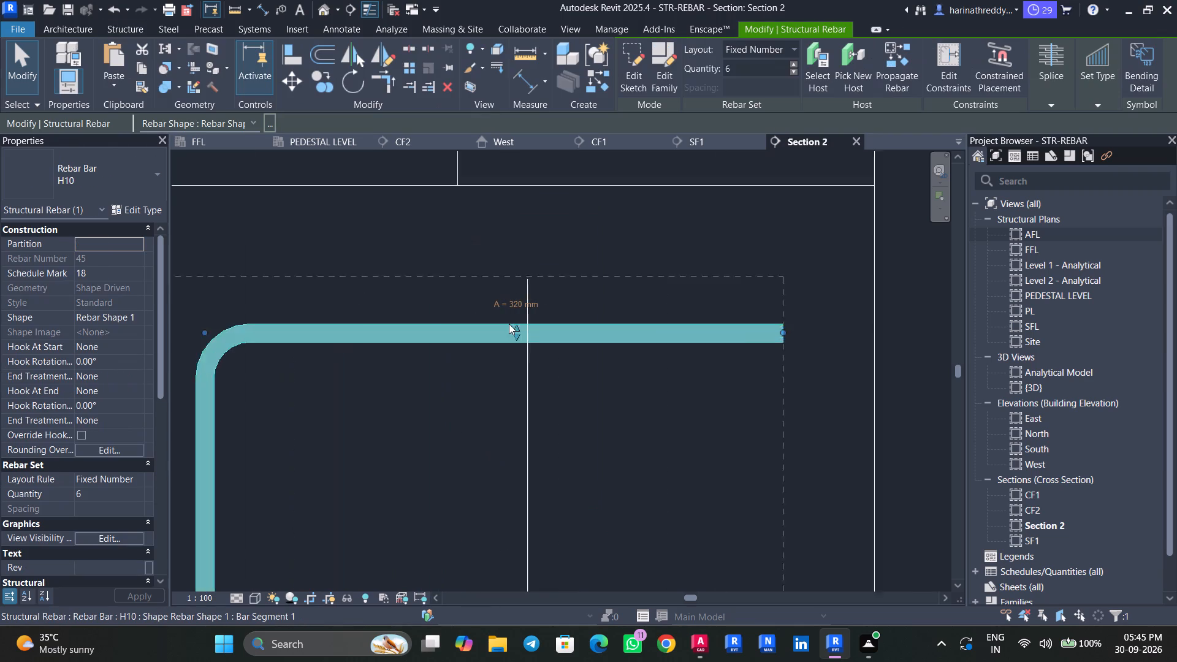
pyautogui.moveTo(513, 330); pyautogui.dragTo(514, 302)
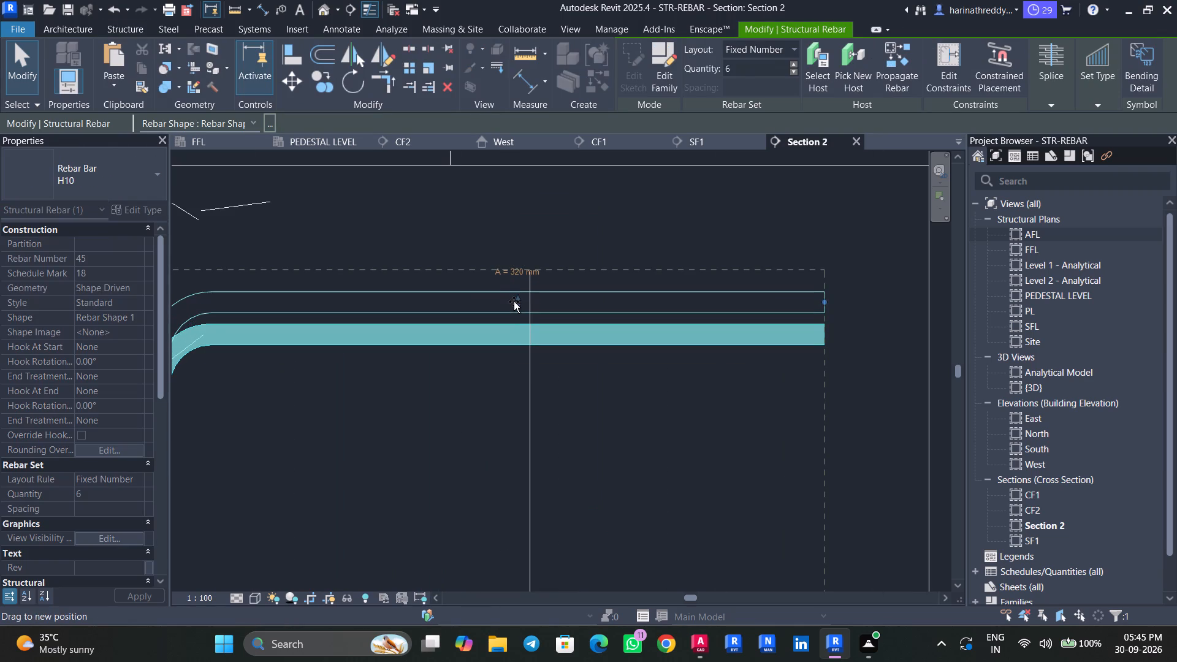
pyautogui.moveTo(514, 302); pyautogui.dragTo(514, 304)
pyautogui.press('Escape')
pyautogui.press('Escape')
# Move the bottom leg of the H10 pedestal bar down closer to the footing's bottom reinforcement.
pyautogui.scroll(-6, 516, 346)
pyautogui.moveTo(528, 416); pyautogui.dragTo(565, 253, button='middle')
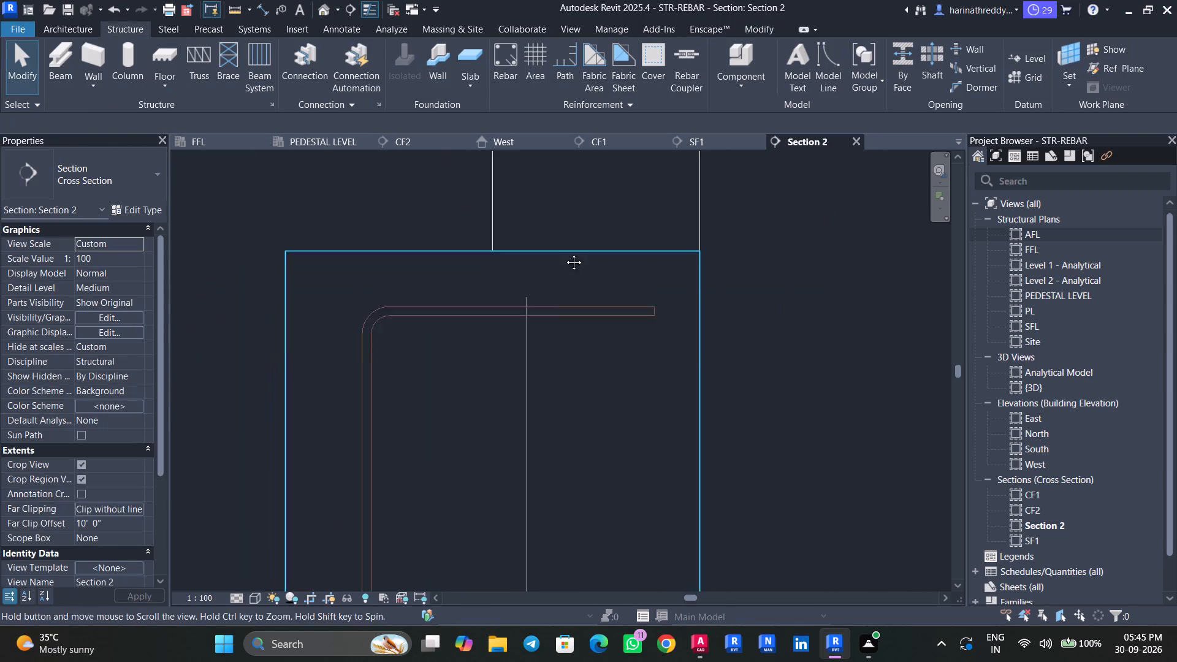
pyautogui.moveTo(565, 253); pyautogui.dragTo(569, 186, button='middle')
pyautogui.scroll(-5, 563, 228)
pyautogui.moveTo(574, 375); pyautogui.dragTo(623, 173, button='middle')
pyautogui.scroll(1, 609, 224)
pyautogui.moveTo(568, 349); pyautogui.dragTo(606, 182, button='middle')
pyautogui.scroll(1, 606, 185)
pyautogui.scroll(2, 509, 508)
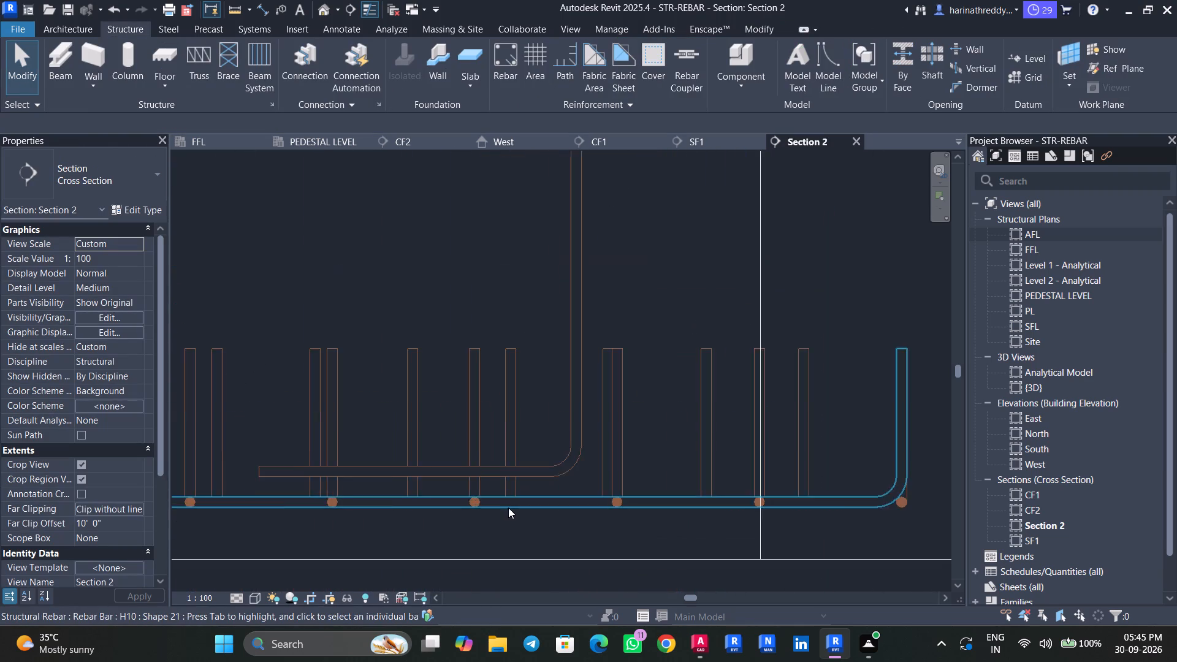
pyautogui.scroll(3, 508, 508)
pyautogui.moveTo(516, 502); pyautogui.dragTo(566, 464, button='middle')
pyautogui.click(581, 429)
pyautogui.scroll(4, 434, 430)
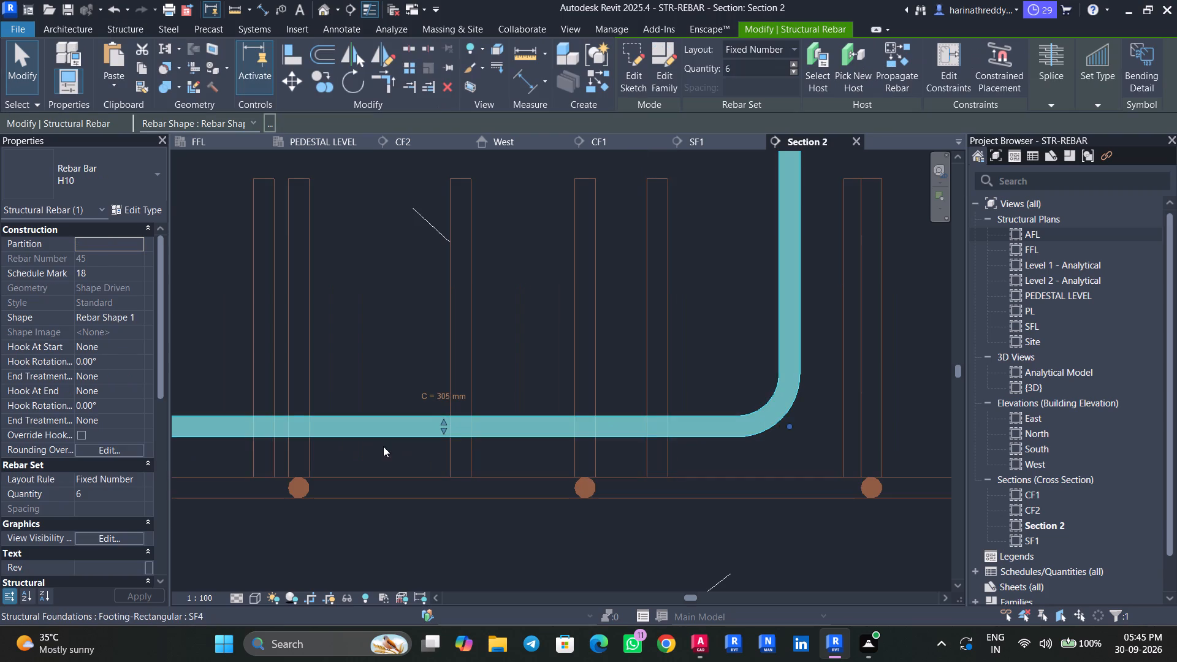
pyautogui.moveTo(448, 431); pyautogui.dragTo(449, 449)
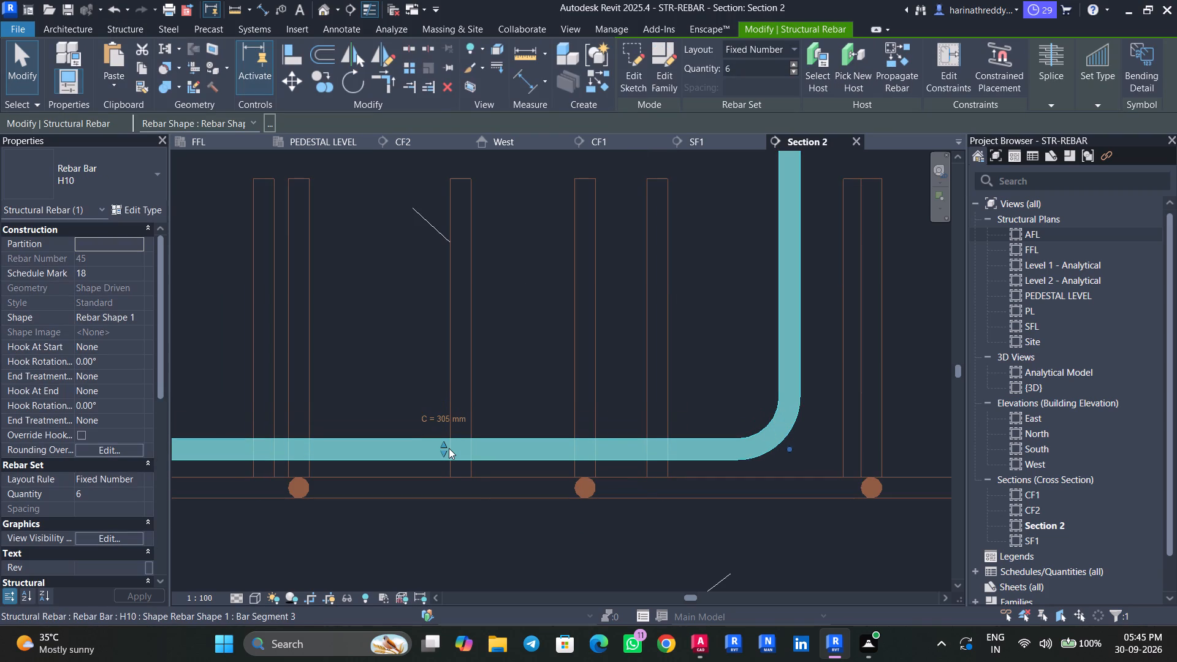
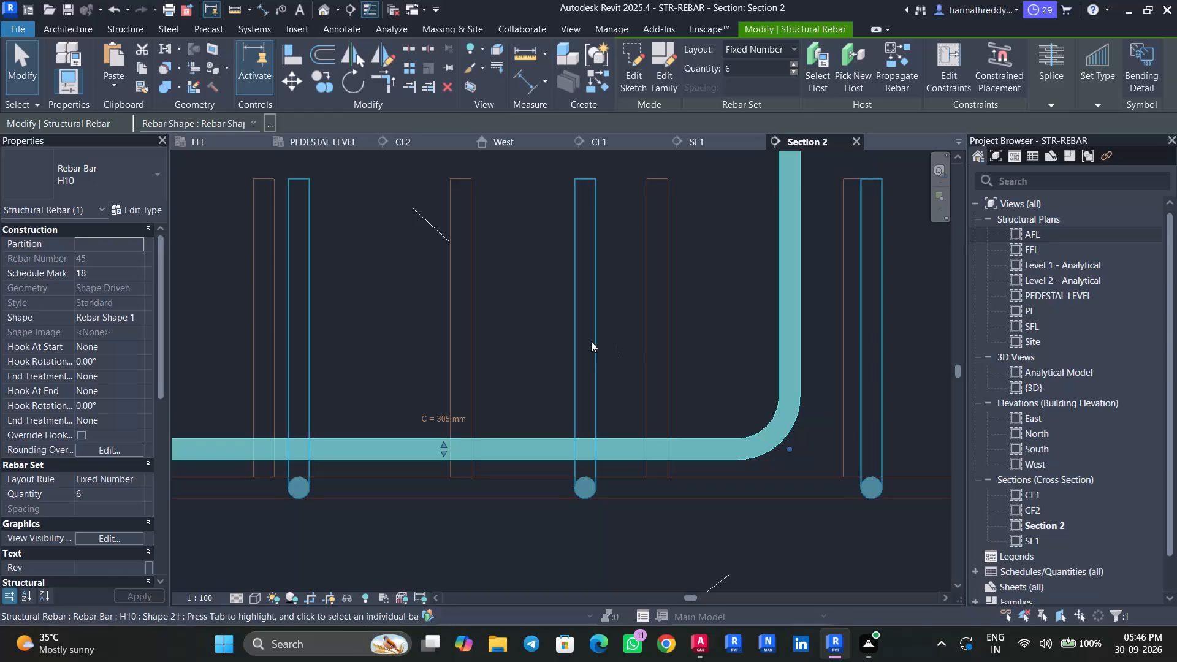
# Examine the H10 pedestal bar, the SF4 footing and the SF4 pedestal in the section view.
pyautogui.scroll(-6, 620, 331)
pyautogui.moveTo(558, 221); pyautogui.dragTo(574, 287, button='middle')
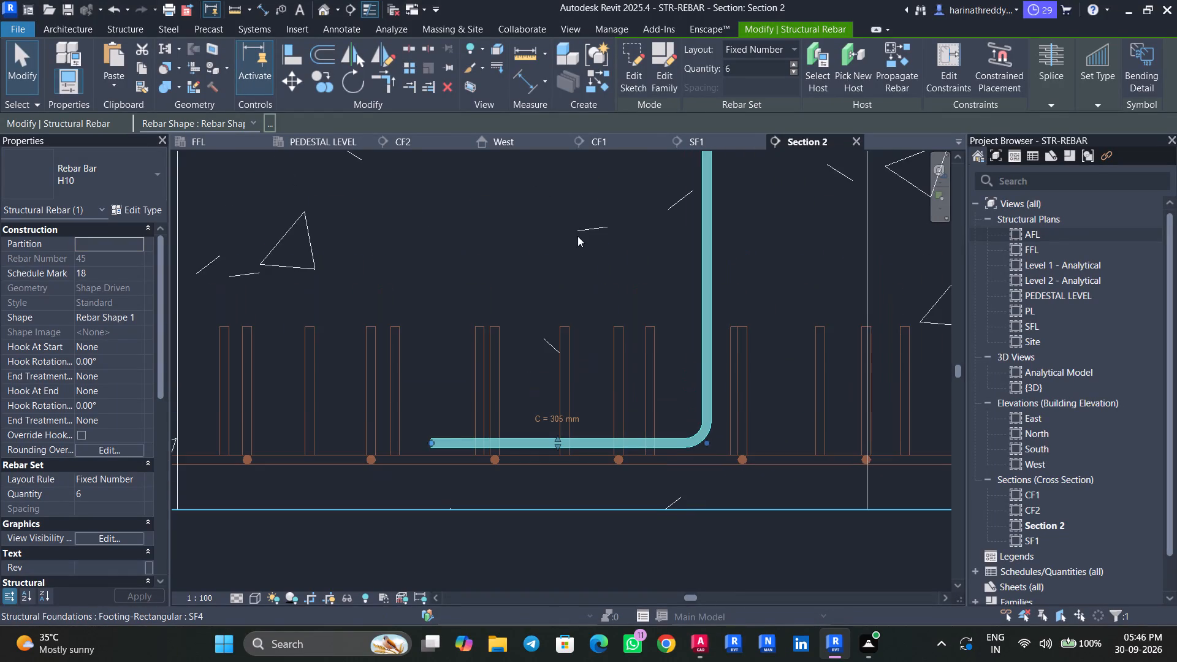
pyautogui.scroll(-4, 579, 220)
pyautogui.moveTo(582, 229); pyautogui.dragTo(583, 339, button='middle')
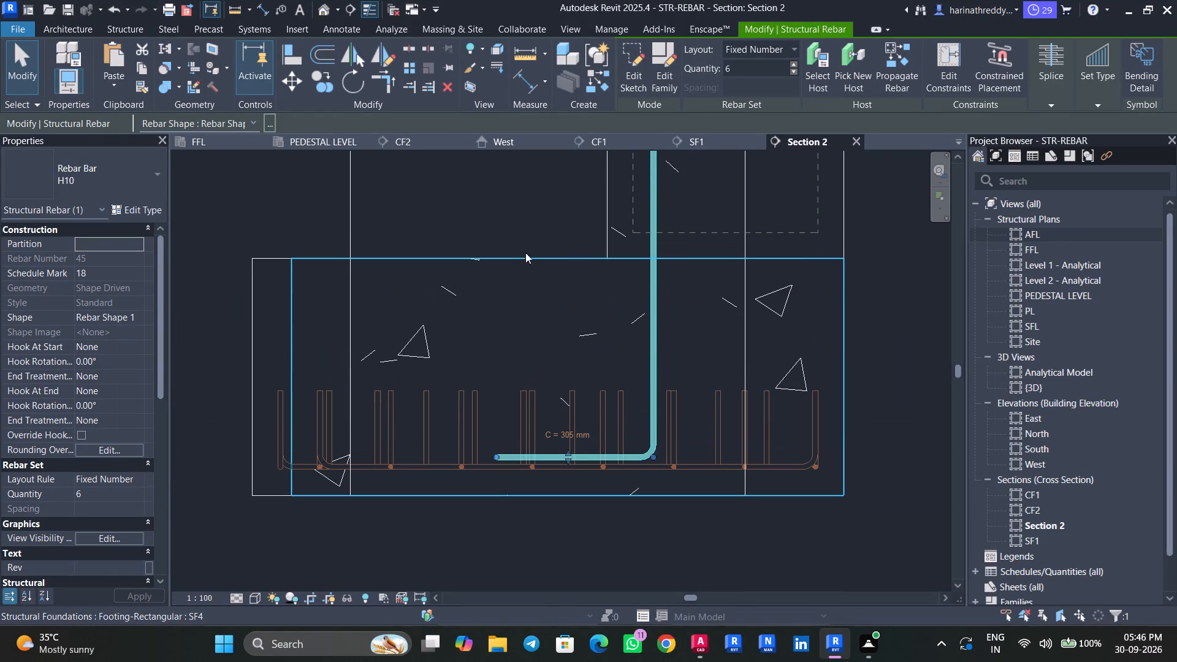
pyautogui.press('Escape')
pyautogui.press('Escape')
pyautogui.press('Escape')
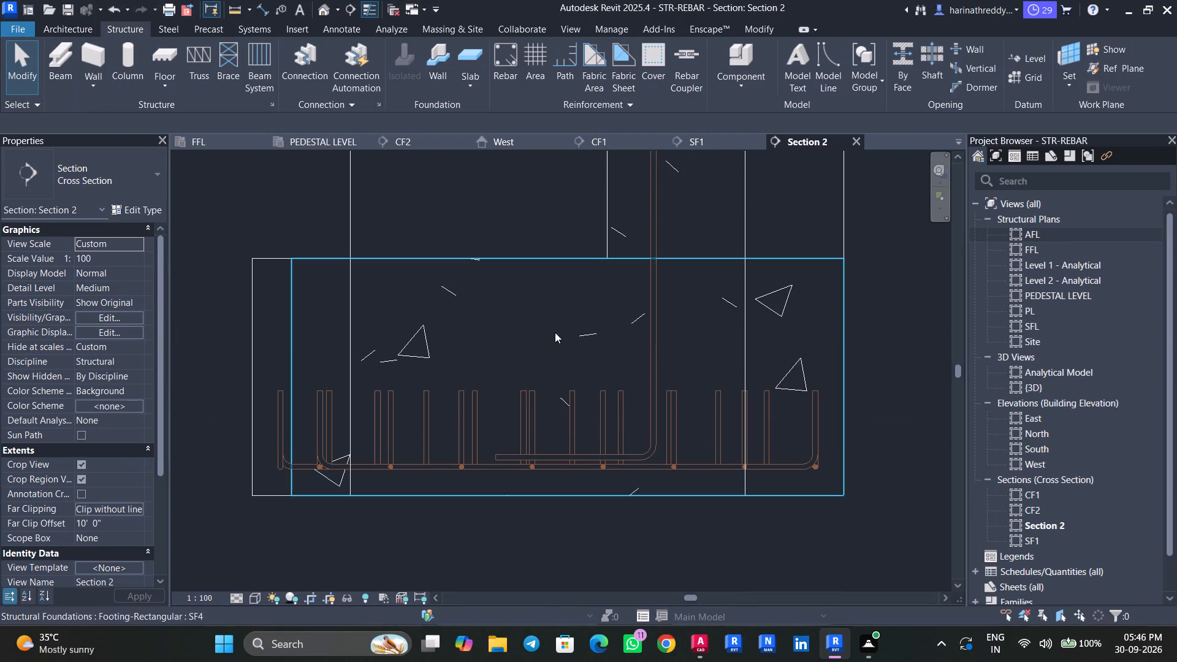
pyautogui.click(650, 328)
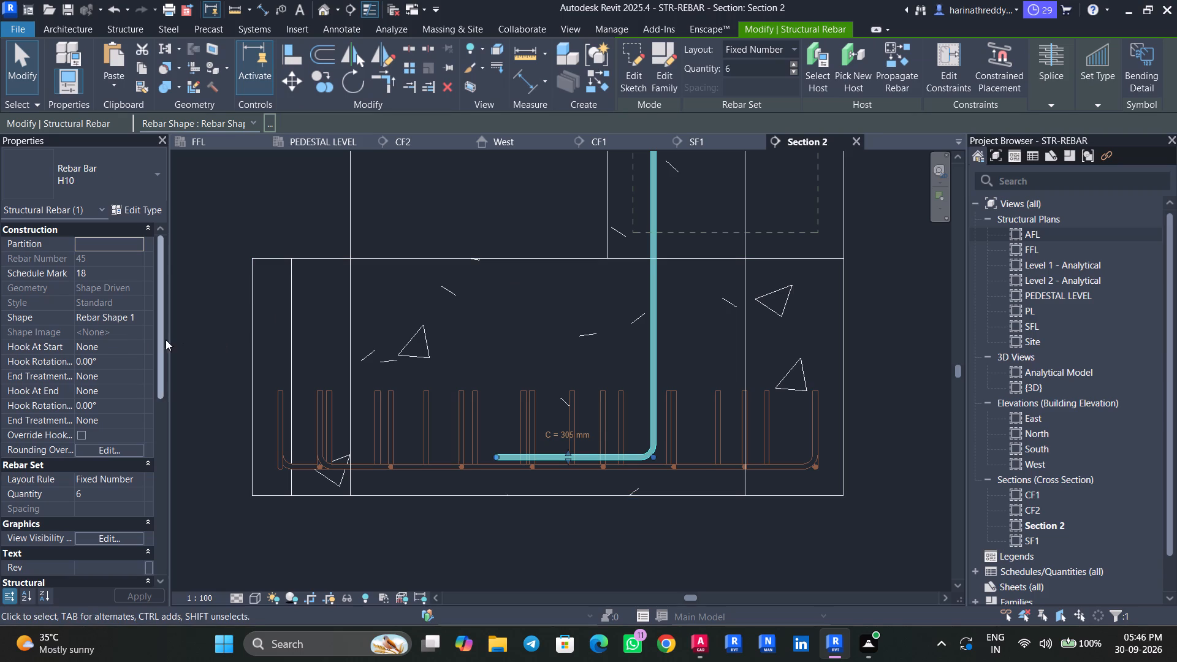
pyautogui.scroll(-3, 433, 242)
pyautogui.press('Escape')
pyautogui.press('Escape')
pyautogui.click(549, 212)
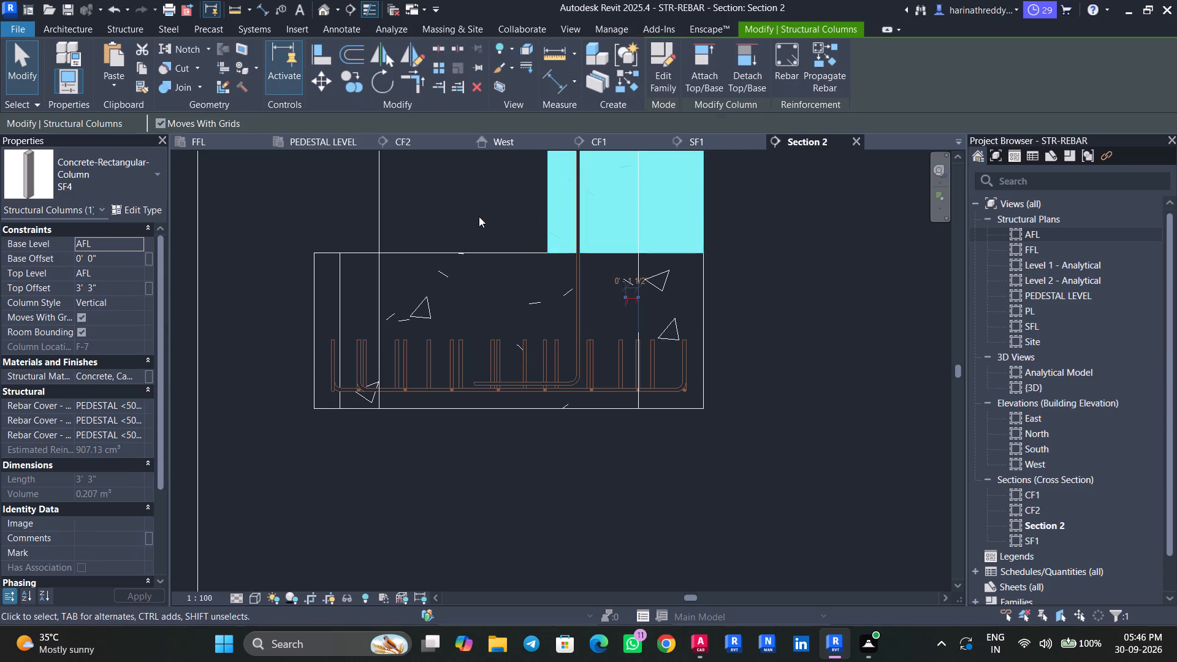
pyautogui.moveTo(478, 218); pyautogui.dragTo(394, 293, button='middle')
pyautogui.press('Escape')
pyautogui.click(386, 324)
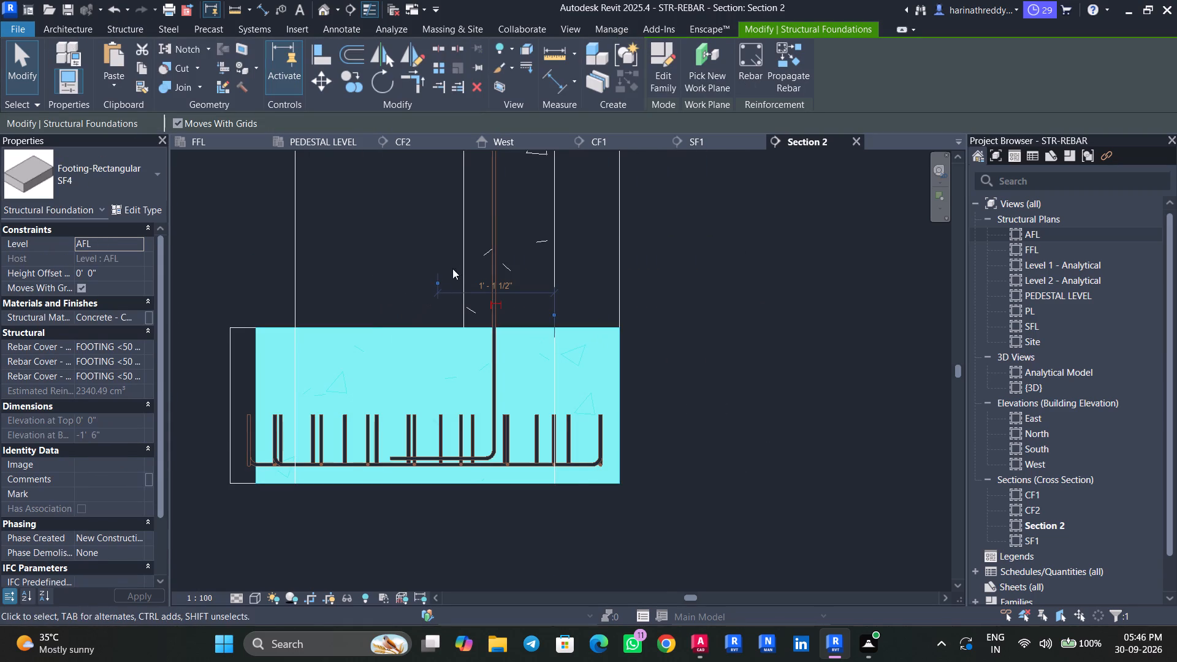
pyautogui.press('Escape')
pyautogui.click(465, 249)
pyautogui.moveTo(386, 256); pyautogui.dragTo(374, 294, button='middle')
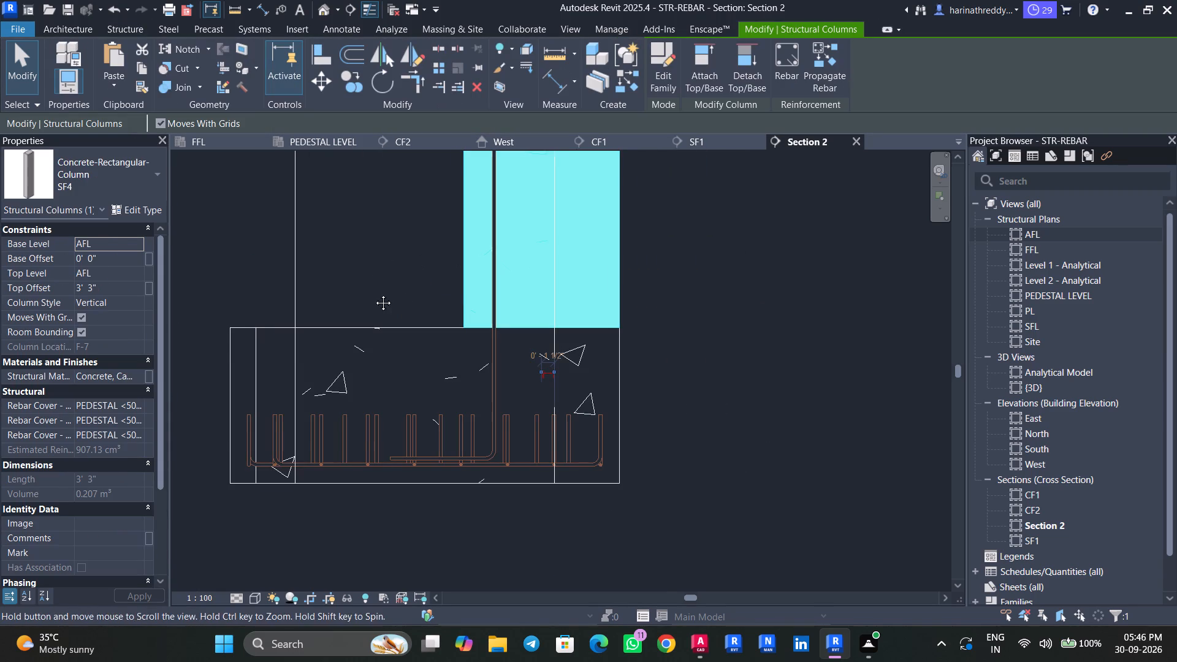
pyautogui.moveTo(374, 294); pyautogui.dragTo(350, 378, button='middle')
pyautogui.scroll(-2, 349, 371)
pyautogui.scroll(1, 349, 371)
pyautogui.scroll(-4, 349, 371)
pyautogui.moveTo(340, 356); pyautogui.dragTo(338, 393, button='middle')
pyautogui.press('Escape')
pyautogui.press('Escape')
# Place an H8 stirrup of shape 52 in the SF4 pedestal, oriented perpendicular to cover.
pyautogui.scroll(2, 444, 313)
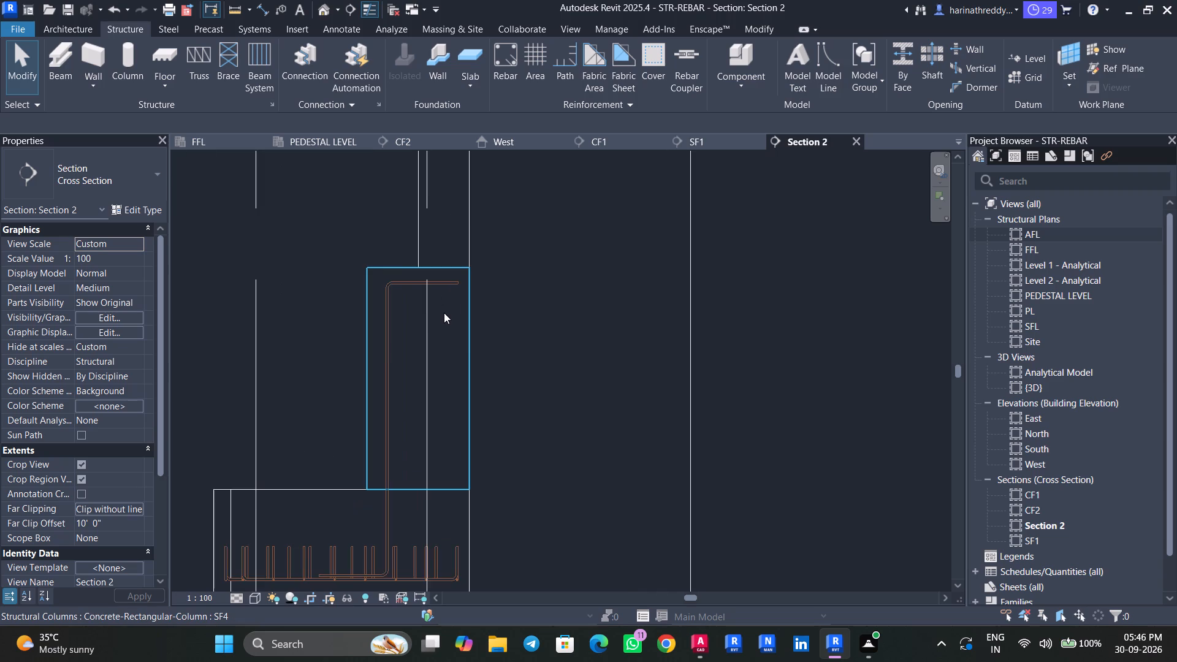
pyautogui.scroll(2, 416, 329)
pyautogui.click(436, 325)
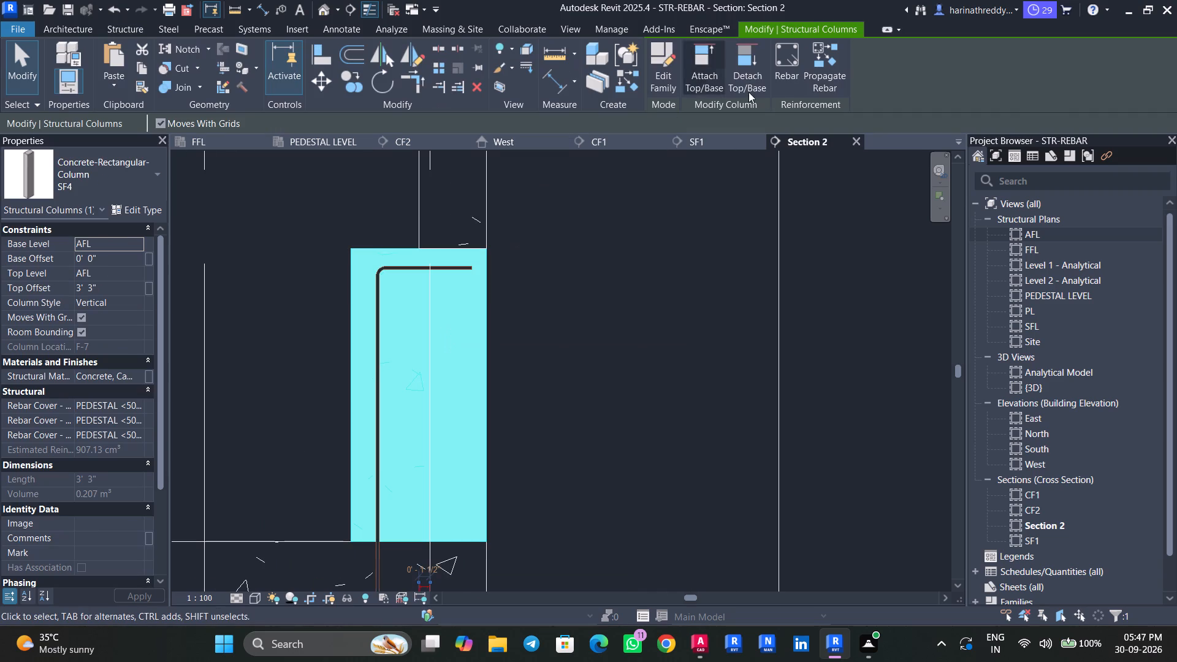
pyautogui.click(780, 78)
pyautogui.click(96, 191)
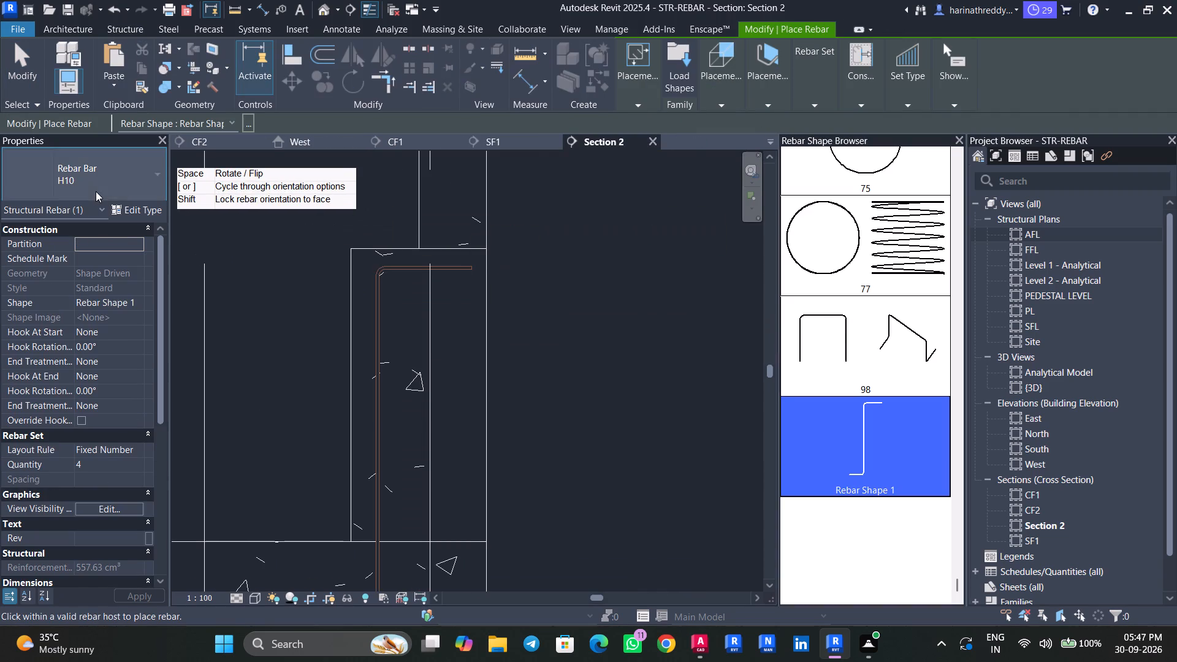
pyautogui.click(61, 273)
pyautogui.scroll(1, 849, 368)
pyautogui.scroll(-1, 849, 368)
pyautogui.scroll(2, 849, 368)
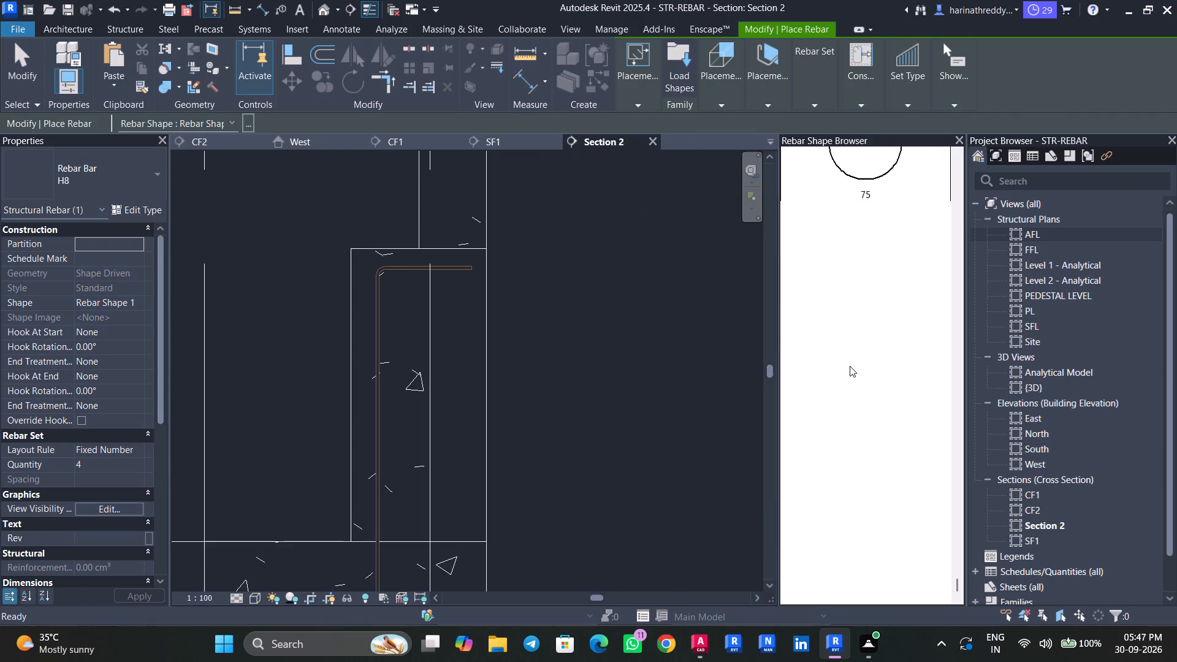
pyautogui.scroll(13, 850, 366)
pyautogui.click(869, 389)
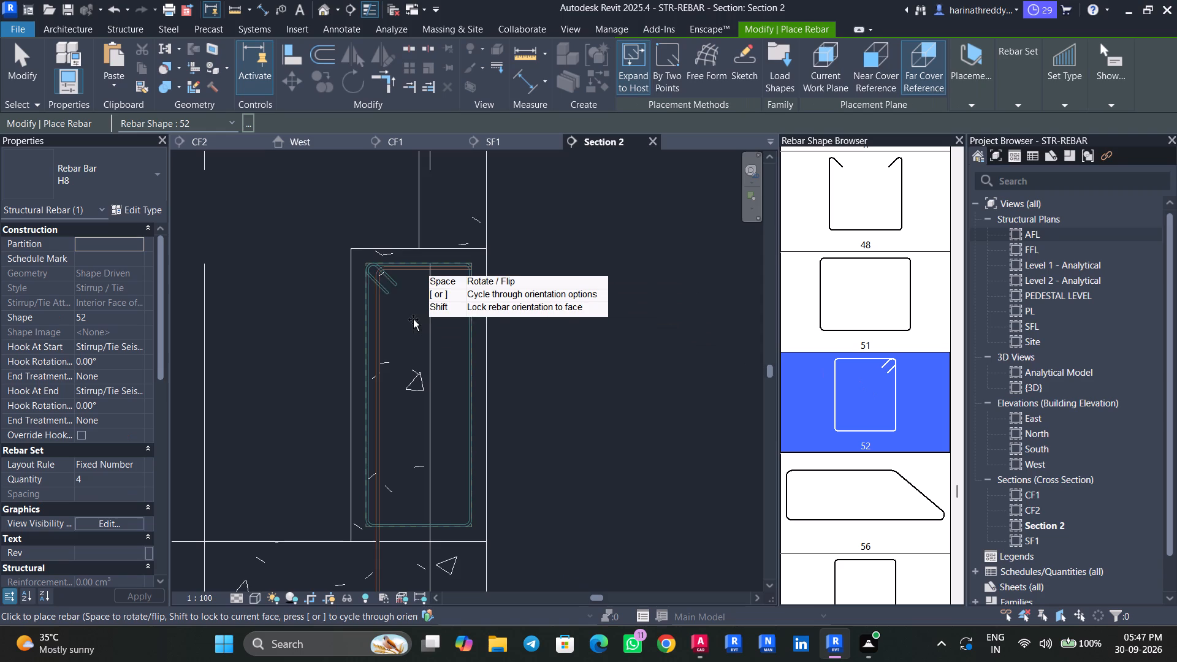
pyautogui.scroll(3, 398, 302)
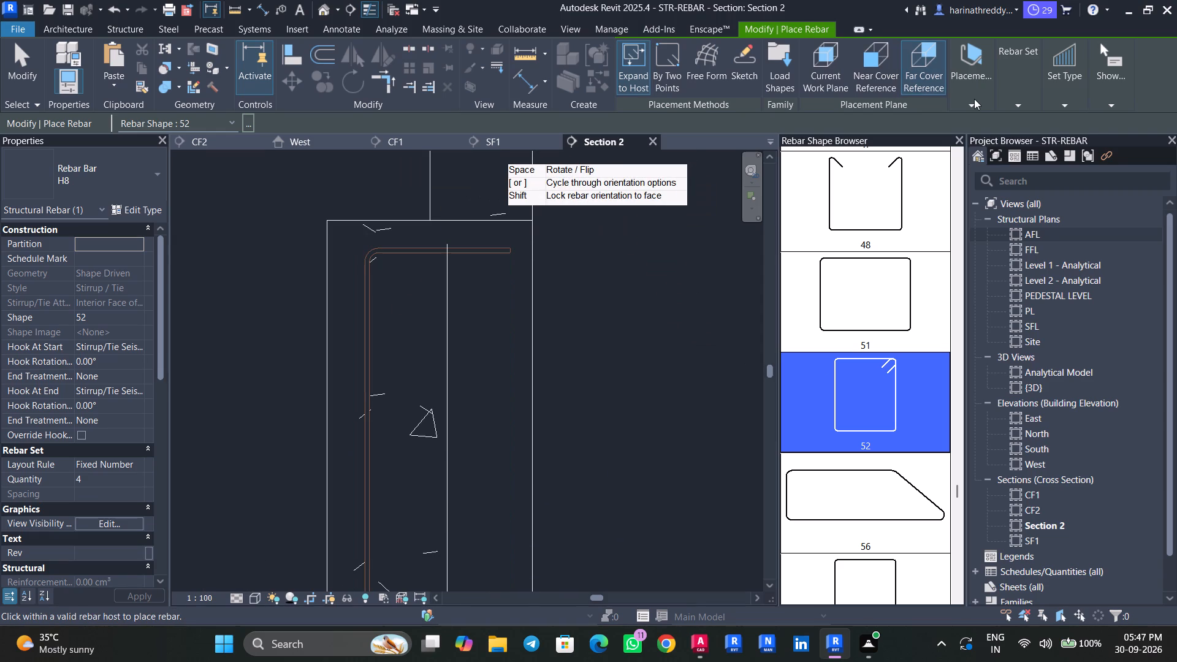
pyautogui.click(974, 99)
pyautogui.click(977, 136)
pyautogui.click(1062, 146)
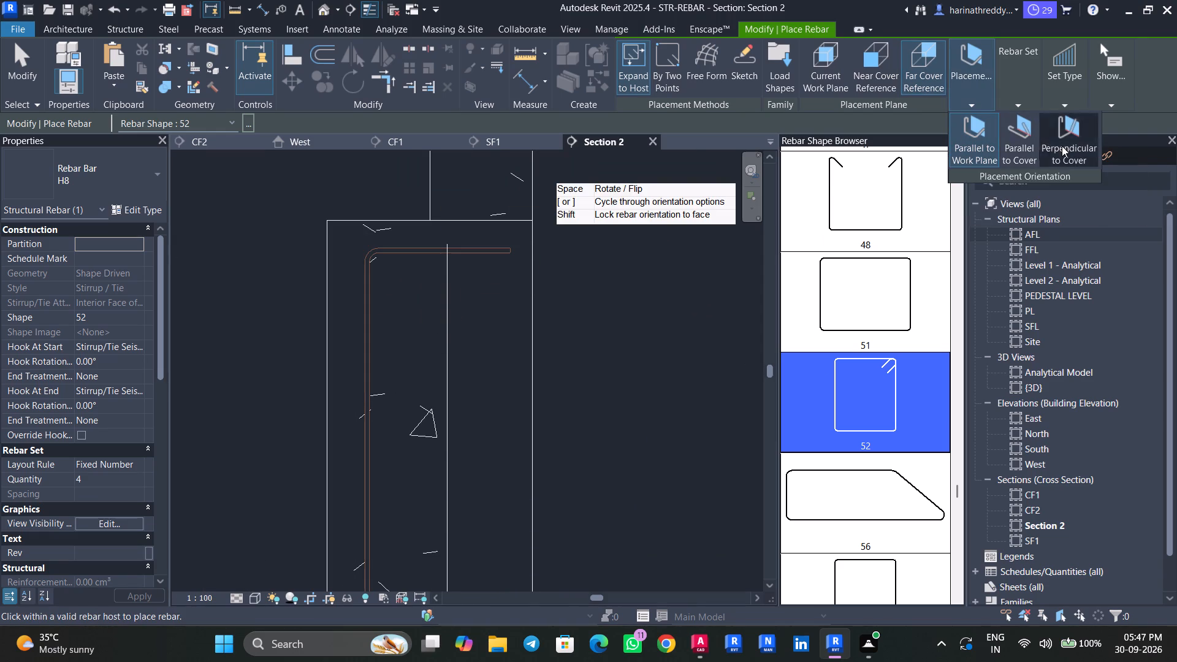
pyautogui.click(450, 318)
pyautogui.press('Escape')
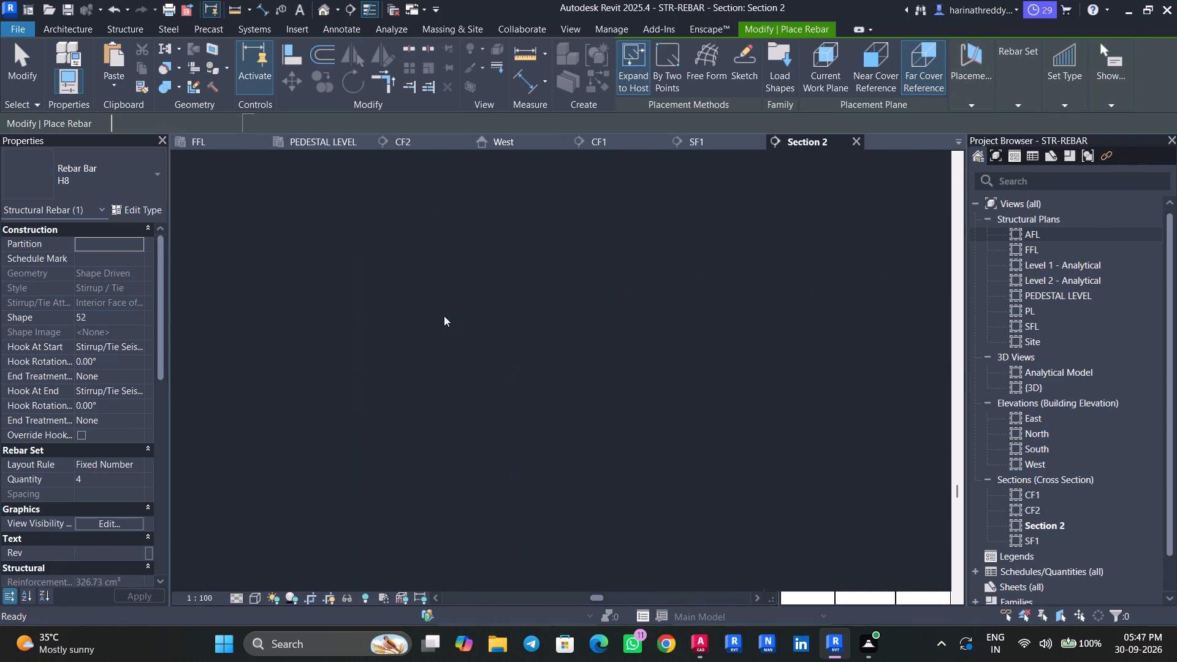
pyautogui.press('Escape')
pyautogui.press('Escape')
# Set the pedestal's H8 stirrup layout rule to Maximum Spacing with a spacing of 8".
pyautogui.click(413, 248)
pyautogui.moveTo(446, 308); pyautogui.dragTo(489, 236, button='middle')
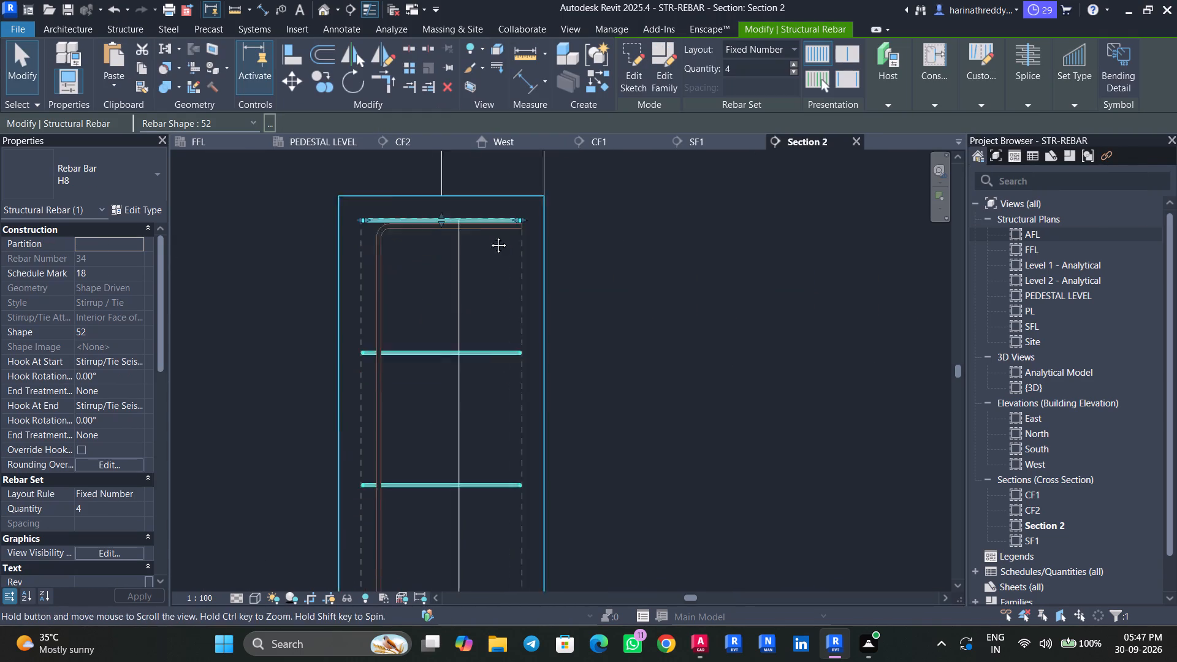
pyautogui.moveTo(489, 236); pyautogui.dragTo(498, 200, button='middle')
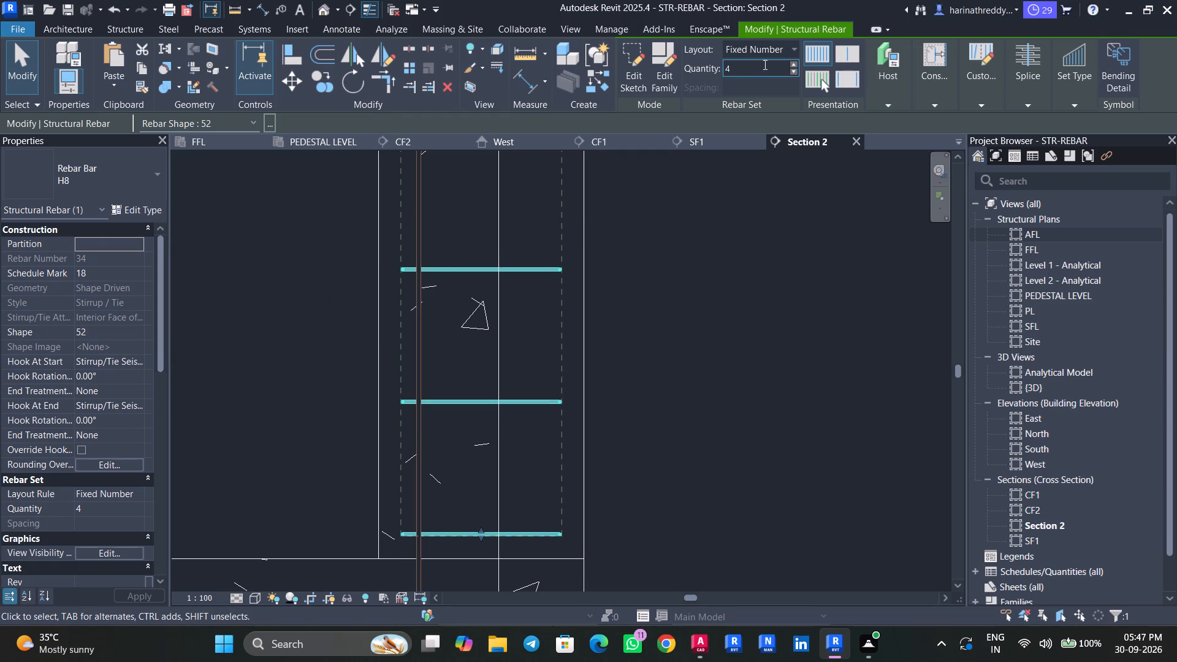
pyautogui.click(796, 50)
pyautogui.click(747, 105)
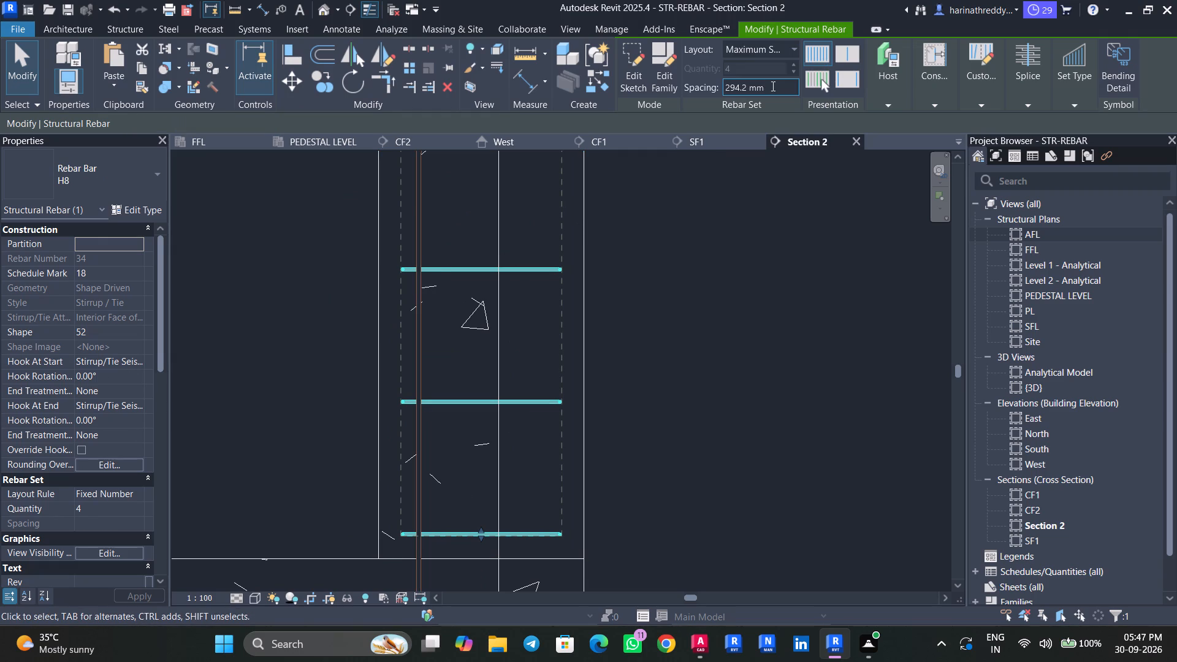
pyautogui.click(777, 86)
pyautogui.write('8"')
pyautogui.press('Return')
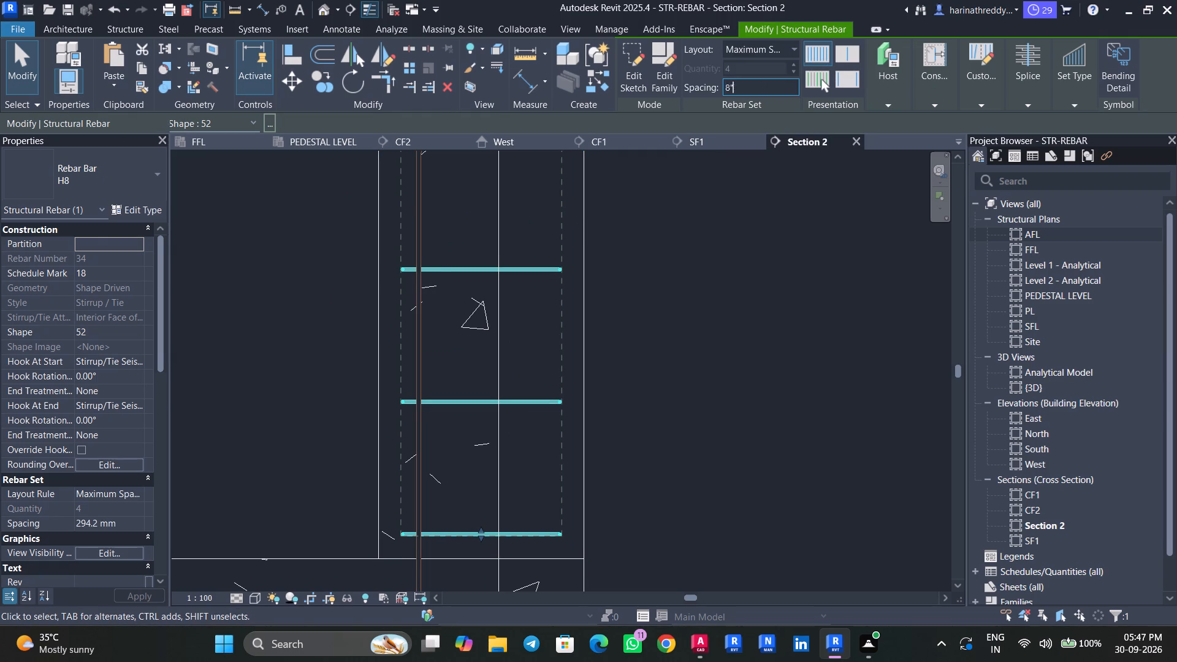
# Lower the top end of the H8 stirrup set to just below the H10 bar's top leg.
pyautogui.moveTo(405, 235); pyautogui.dragTo(410, 381, button='middle')
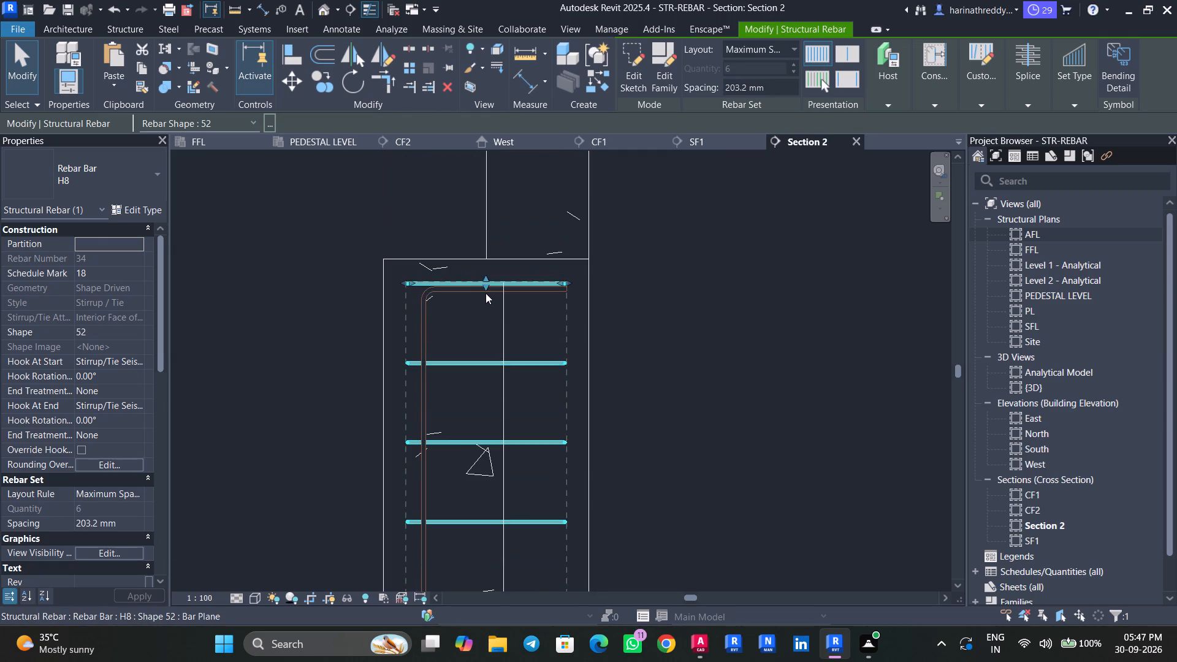
pyautogui.moveTo(486, 285); pyautogui.dragTo(482, 302)
pyautogui.moveTo(481, 337); pyautogui.dragTo(474, 199, button='middle')
pyautogui.scroll(1, 479, 291)
pyautogui.moveTo(479, 291); pyautogui.dragTo(479, 215, button='middle')
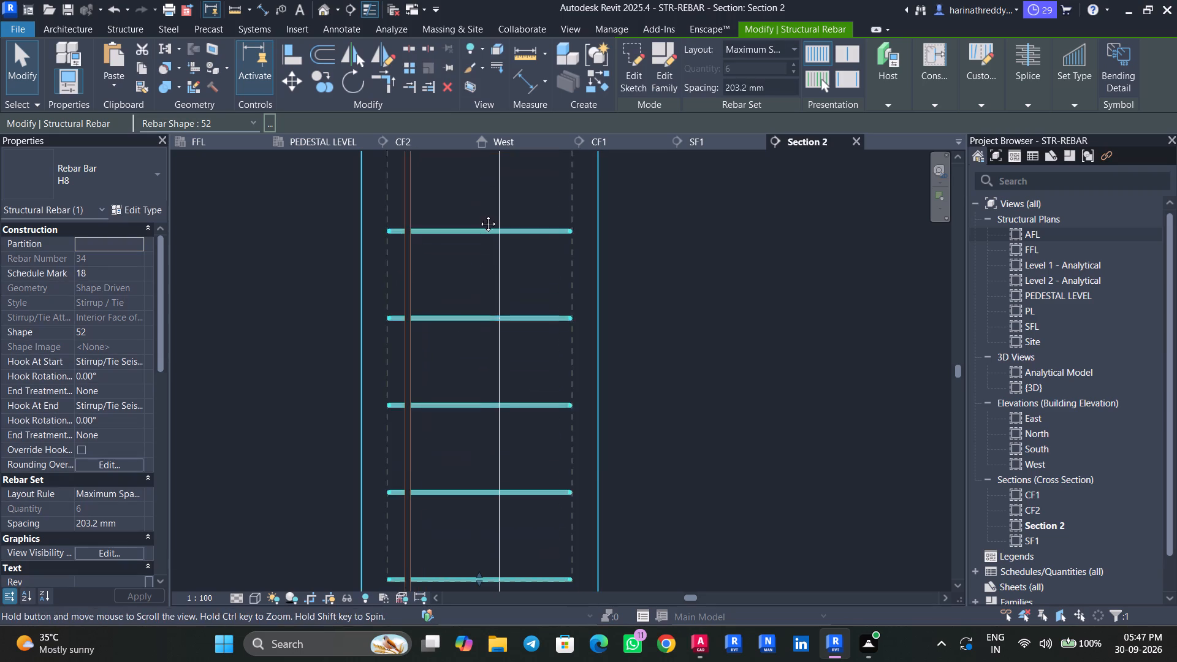
pyautogui.moveTo(479, 215); pyautogui.dragTo(479, 137, button='middle')
pyautogui.moveTo(467, 292); pyautogui.dragTo(467, 254, button='middle')
pyautogui.press('Escape')
pyautogui.press('Escape')
# Shift the vertical leg of the H10 pedestal bar outward, closer to the side of the H8 stirrups.
pyautogui.click(408, 278)
pyautogui.moveTo(425, 257); pyautogui.dragTo(452, 362, button='middle')
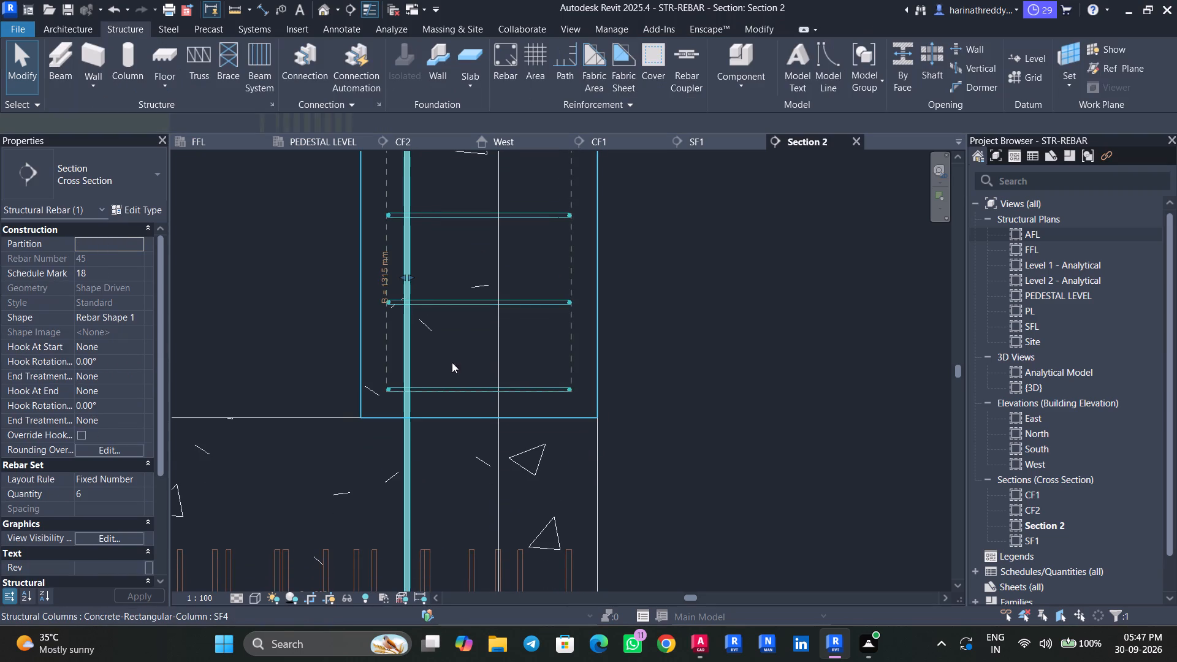
pyautogui.moveTo(452, 362); pyautogui.dragTo(469, 432, button='middle')
pyautogui.scroll(-3, 475, 384)
pyautogui.scroll(4, 449, 246)
pyautogui.scroll(1, 477, 352)
pyautogui.moveTo(476, 347); pyautogui.dragTo(460, 194, button='middle')
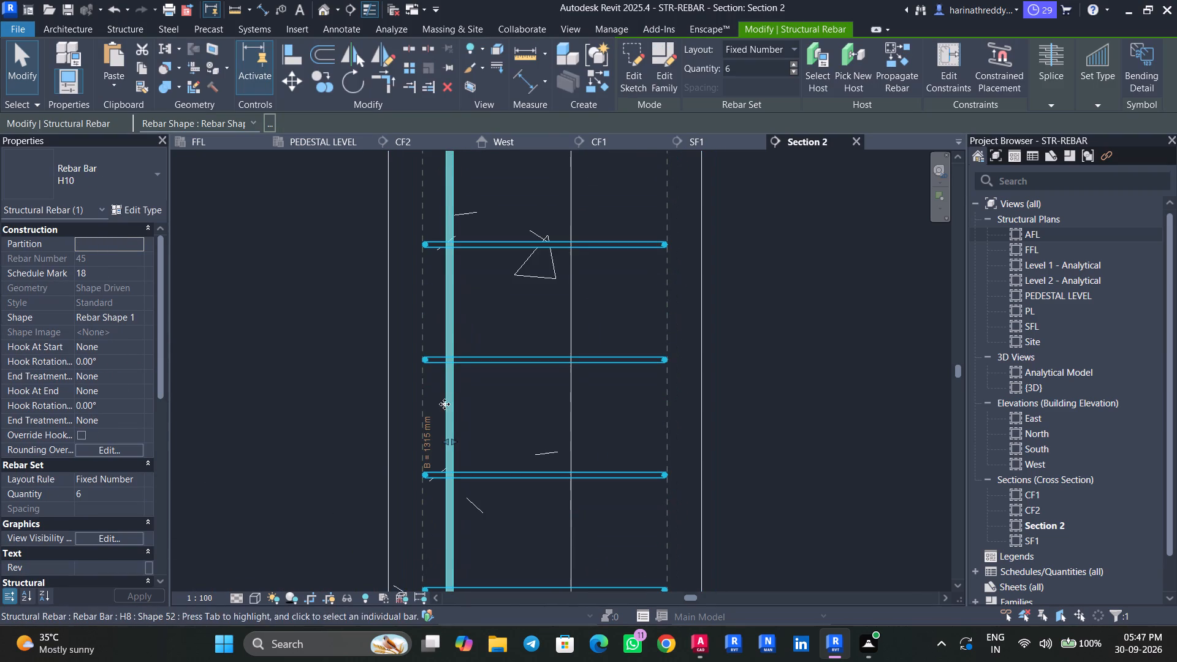
pyautogui.moveTo(445, 440); pyautogui.dragTo(438, 441)
pyautogui.scroll(-4, 485, 443)
pyautogui.moveTo(484, 438); pyautogui.dragTo(466, 321, button='middle')
pyautogui.press('Escape')
pyautogui.press('Escape')
pyautogui.press('Escape')
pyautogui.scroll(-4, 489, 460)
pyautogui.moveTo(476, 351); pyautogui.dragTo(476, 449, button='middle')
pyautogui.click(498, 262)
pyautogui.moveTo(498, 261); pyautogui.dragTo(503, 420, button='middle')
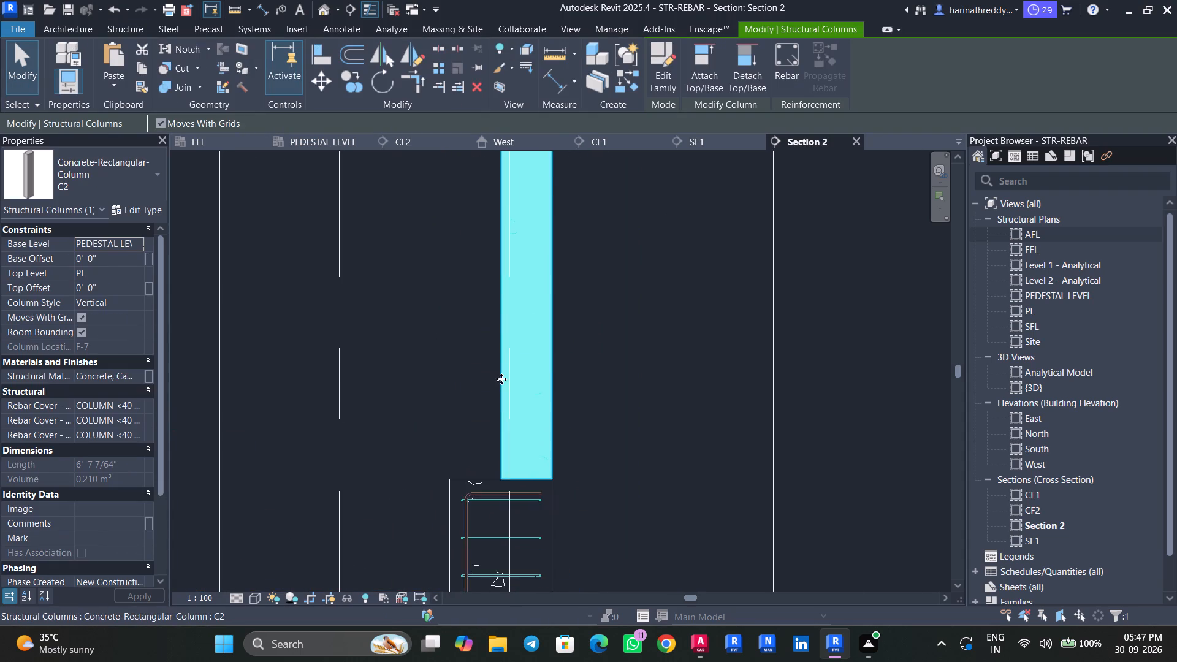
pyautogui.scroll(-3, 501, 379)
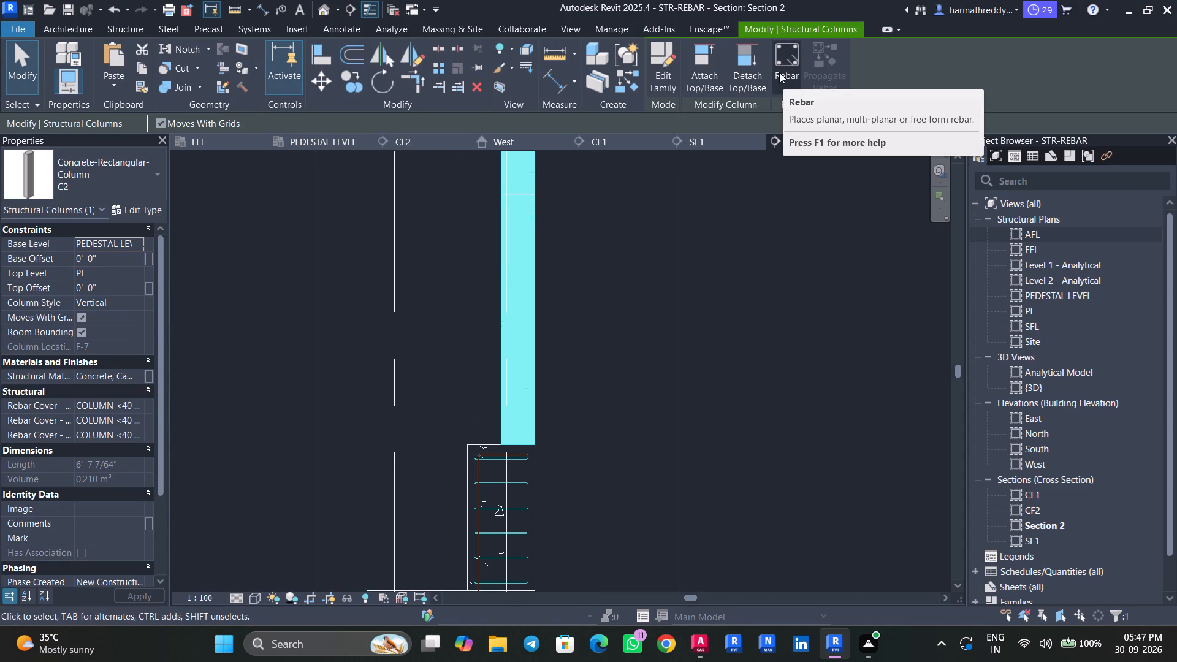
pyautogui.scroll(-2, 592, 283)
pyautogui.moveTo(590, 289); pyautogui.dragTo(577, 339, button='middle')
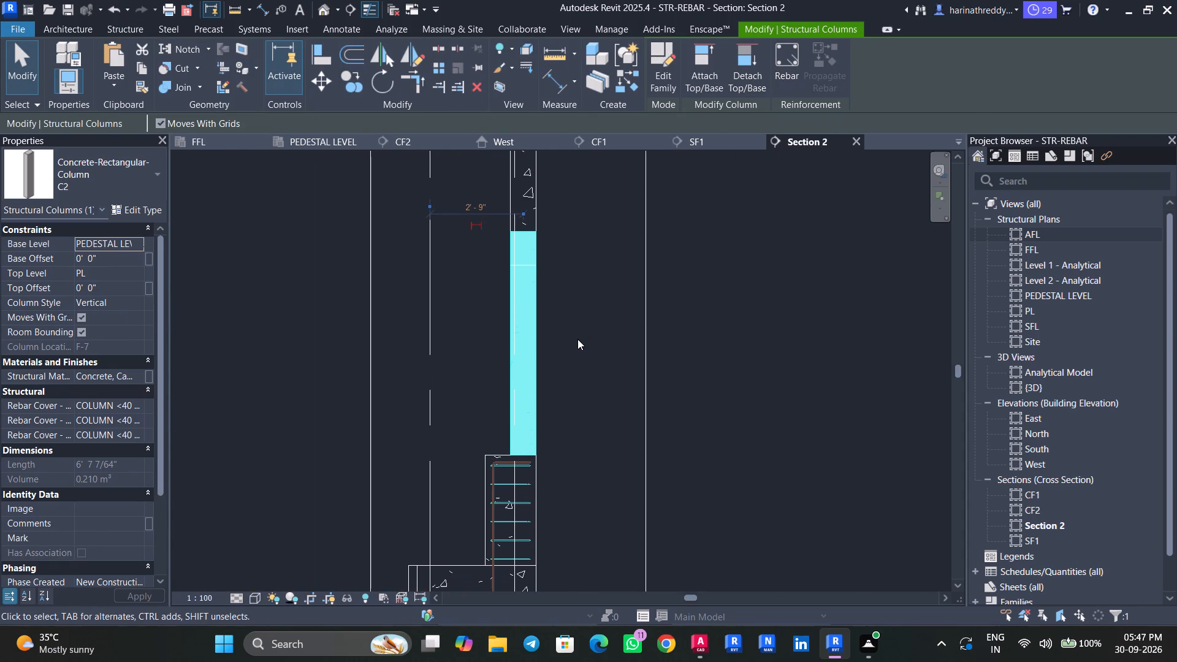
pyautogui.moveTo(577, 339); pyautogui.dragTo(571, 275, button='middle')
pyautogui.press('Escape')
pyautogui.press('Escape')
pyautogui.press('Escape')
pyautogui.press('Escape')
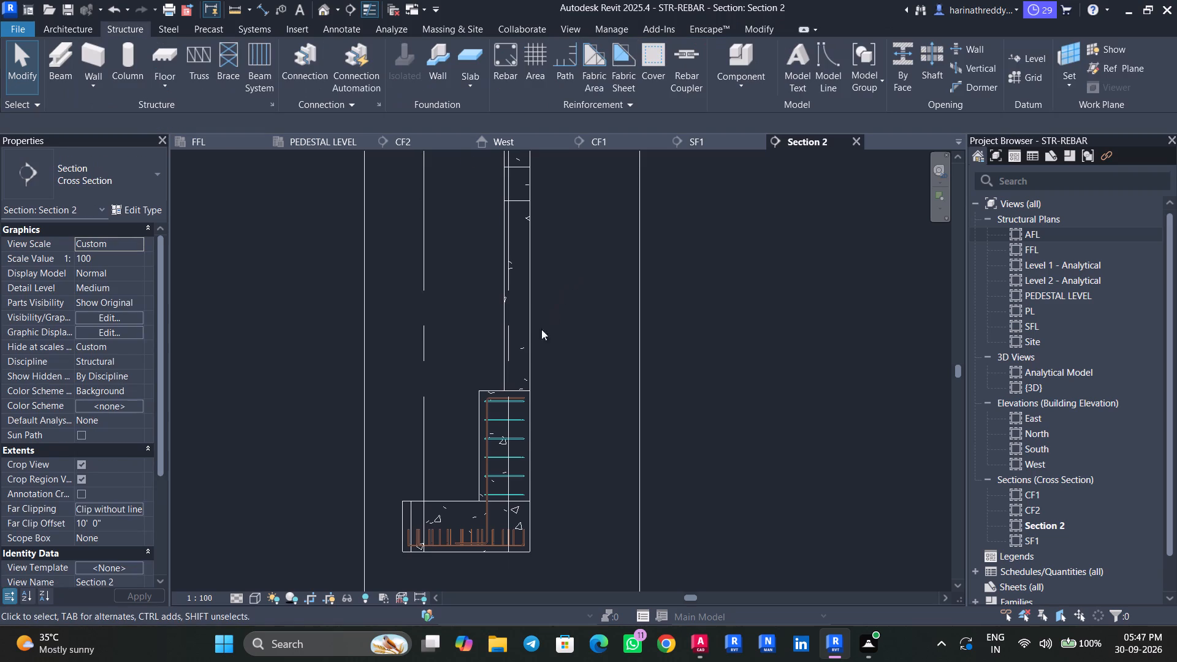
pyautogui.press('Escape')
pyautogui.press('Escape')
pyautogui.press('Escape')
# Examine the columns across the PEDESTAL LEVEL plan, including the C2 columns and the reinforced column at grid A-1.
pyautogui.click(322, 151)
pyautogui.click(322, 146)
pyautogui.scroll(-8, 541, 265)
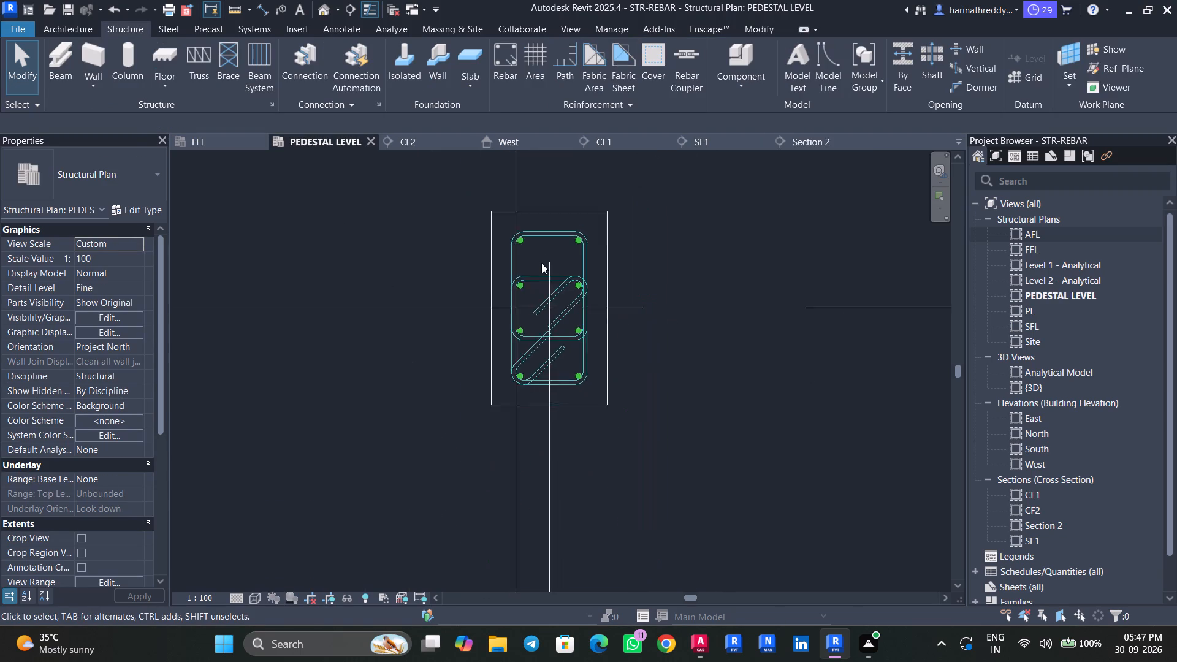
pyautogui.scroll(-12, 541, 263)
pyautogui.moveTo(678, 300); pyautogui.dragTo(594, 328, button='middle')
pyautogui.scroll(-2, 597, 314)
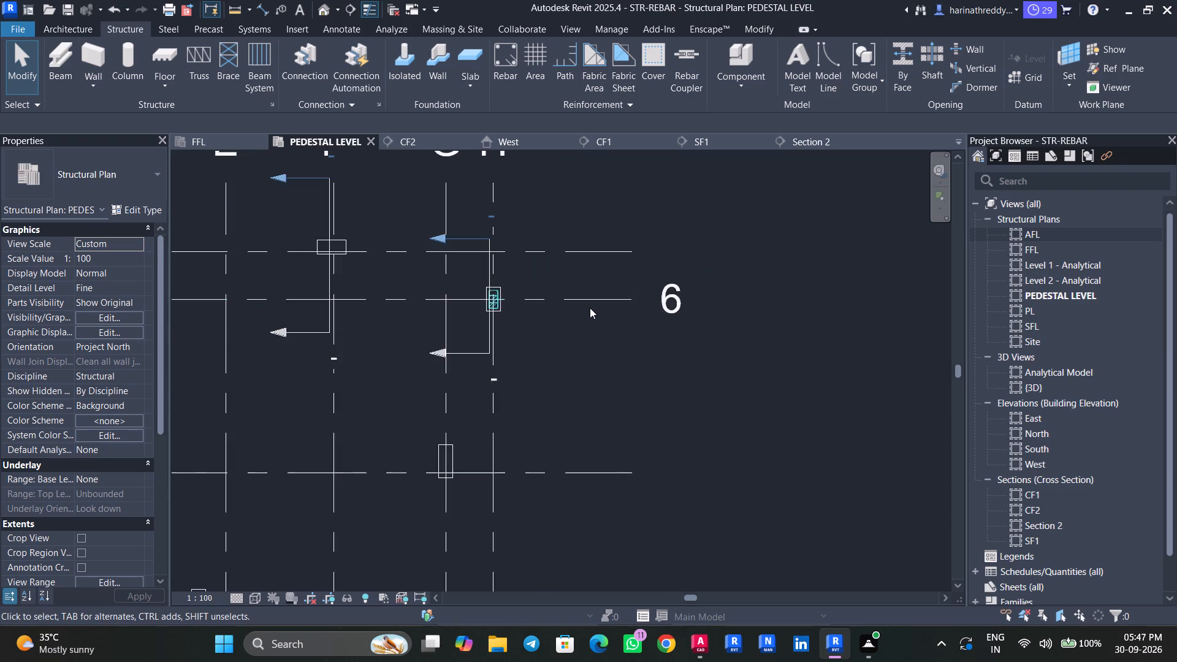
pyautogui.moveTo(378, 312); pyautogui.dragTo(581, 318, button='middle')
pyautogui.scroll(10, 535, 250)
pyautogui.scroll(-6, 458, 303)
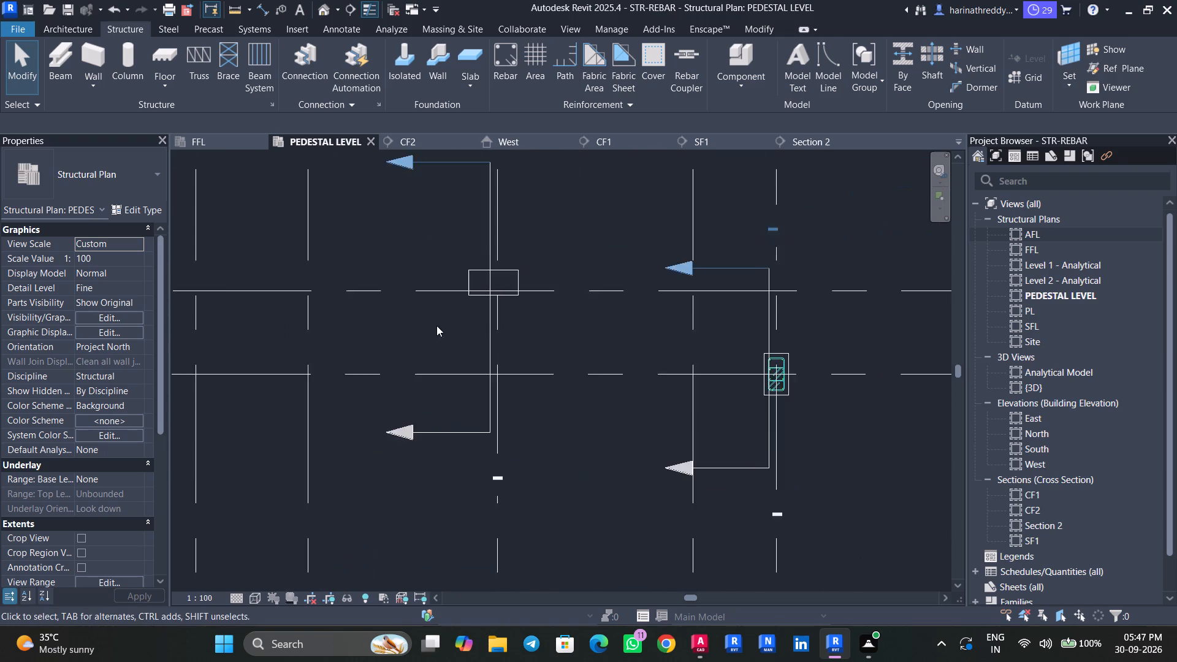
pyautogui.moveTo(449, 335); pyautogui.dragTo(596, 338, button='middle')
pyautogui.moveTo(448, 335); pyautogui.dragTo(525, 335, button='middle')
pyautogui.click(700, 276)
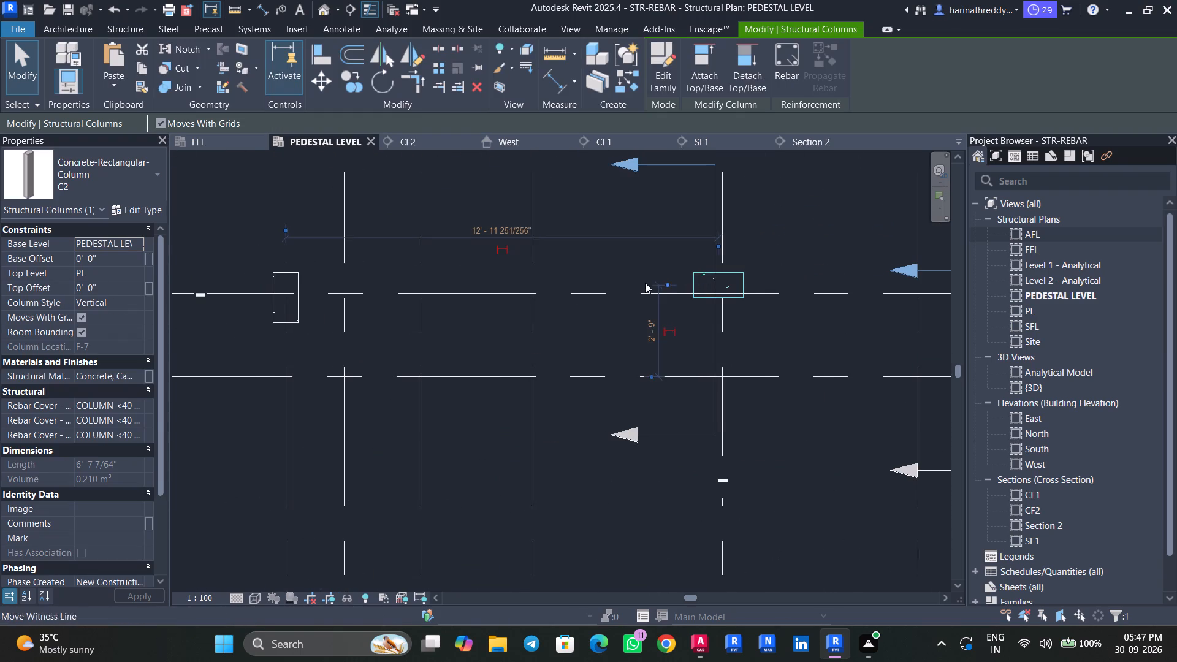
pyautogui.scroll(-4, 625, 286)
pyautogui.press('Escape')
pyautogui.press('Escape')
pyautogui.click(431, 306)
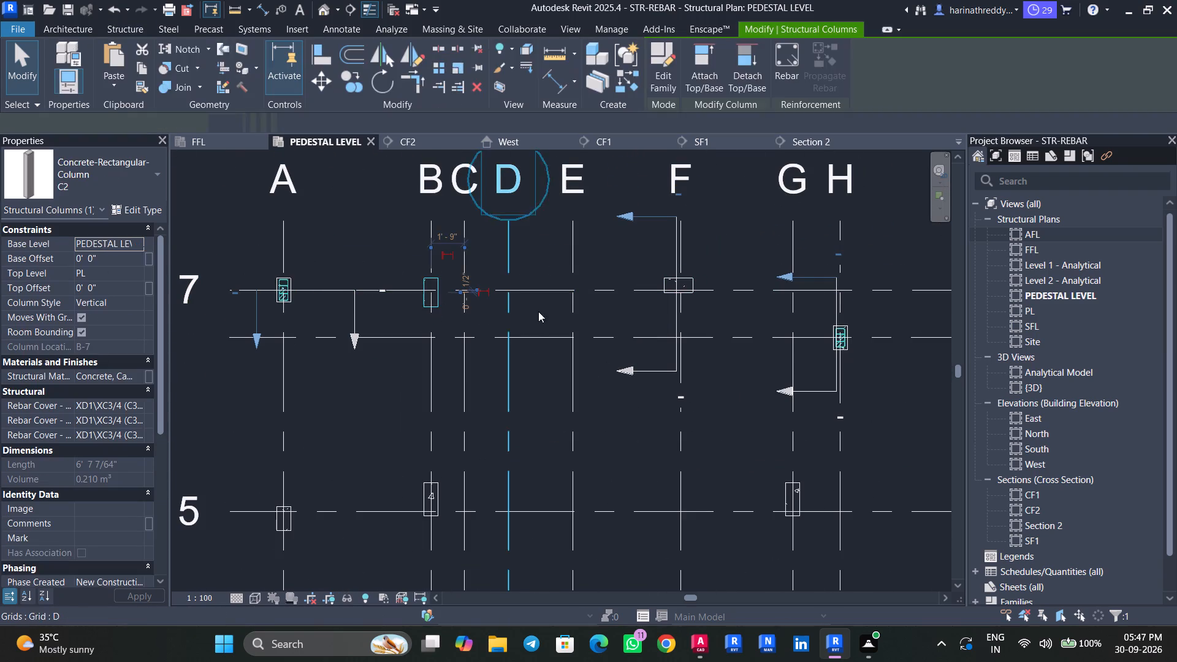
pyautogui.press('Escape')
pyautogui.press('Escape')
pyautogui.moveTo(529, 313); pyautogui.dragTo(573, 64, button='middle')
pyautogui.scroll(-5, 588, 260)
pyautogui.moveTo(621, 319); pyautogui.dragTo(642, 181, button='middle')
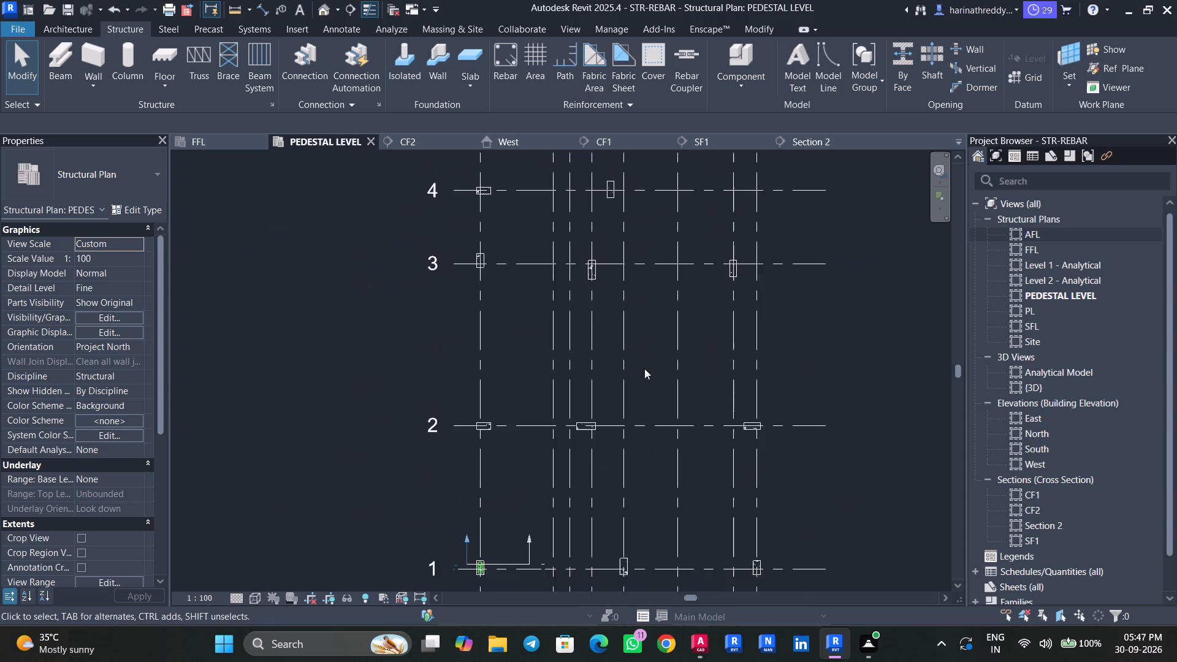
pyautogui.moveTo(644, 368); pyautogui.dragTo(644, 232, button='middle')
pyautogui.scroll(5, 508, 429)
pyautogui.scroll(-1, 508, 433)
pyautogui.scroll(3, 508, 433)
pyautogui.scroll(-1, 446, 446)
pyautogui.scroll(8, 446, 446)
pyautogui.press('Escape')
pyautogui.press('Escape')
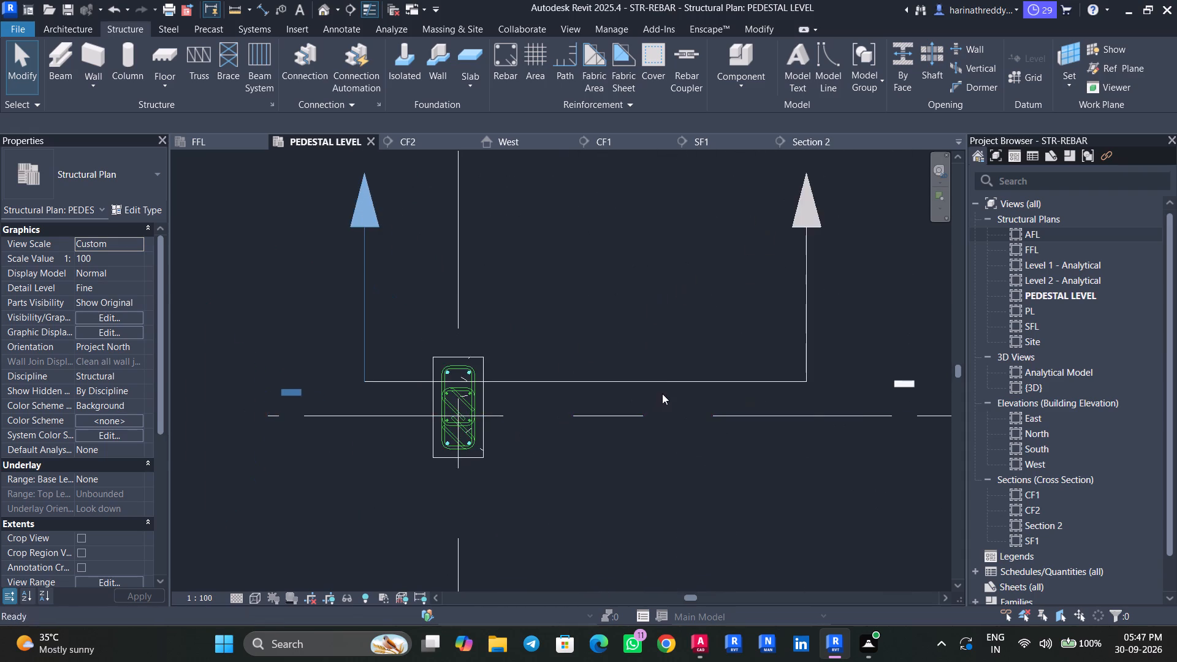
# Examine the columns along grid 1 of the PEDESTAL LEVEL plan, including the C4 column beyond the reinforced one at A-1.
pyautogui.moveTo(660, 394); pyautogui.dragTo(375, 385, button='middle')
pyautogui.scroll(-2, 666, 382)
pyautogui.moveTo(767, 384); pyautogui.dragTo(472, 389, button='middle')
pyautogui.scroll(-4, 620, 386)
pyautogui.click(695, 378)
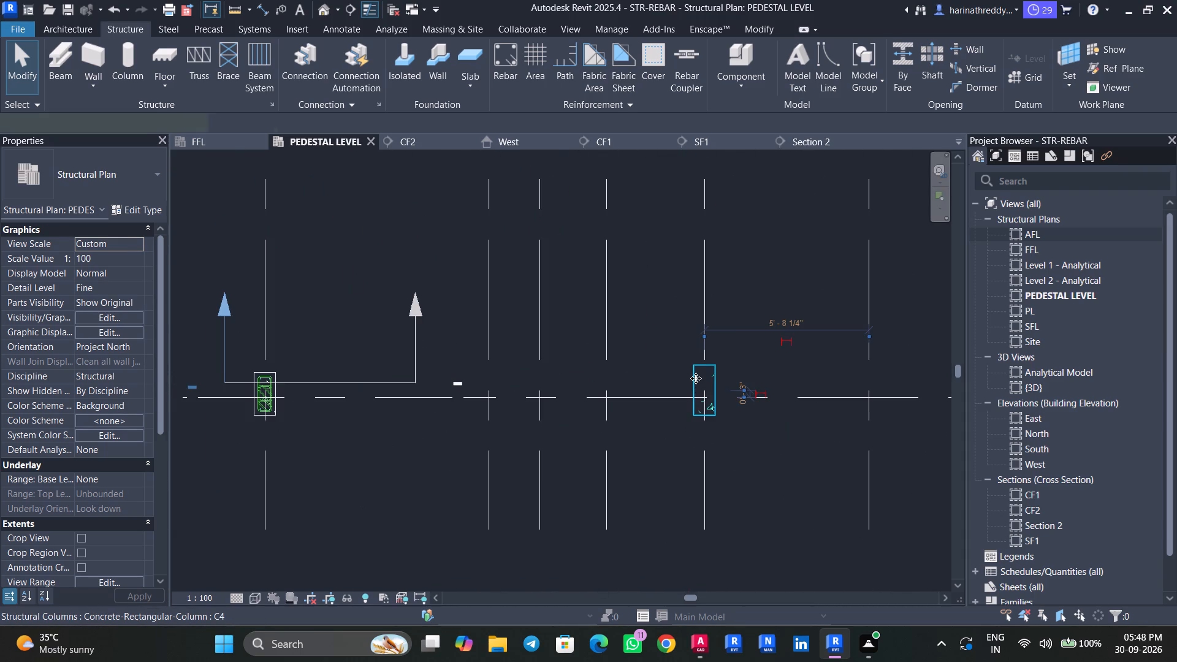
pyautogui.press('Escape')
pyautogui.press('Escape')
pyautogui.press('Escape')
pyautogui.press('Escape')
pyautogui.press('Escape')
pyautogui.press('Escape')
pyautogui.press('Escape')
pyautogui.press('Escape')
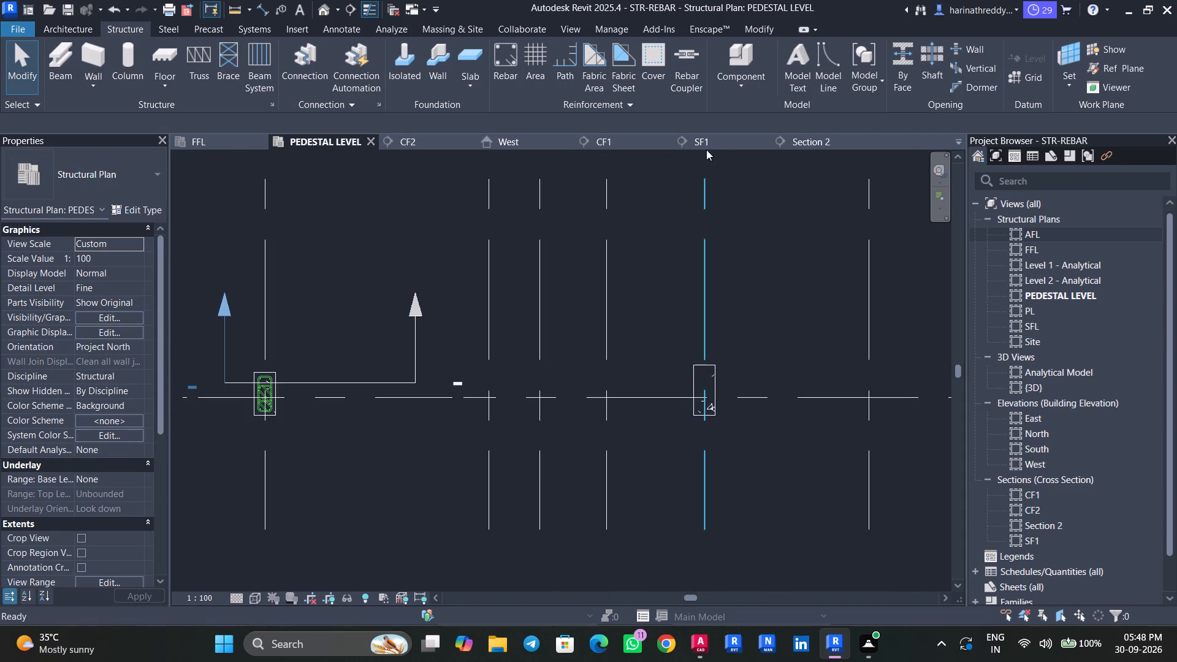
pyautogui.press('Escape')
pyautogui.press('Escape')
pyautogui.press('Escape')
# Identify the C2 column above the SF4 pedestal in Section 2 and locate it at grid F-7 on the PEDESTAL LEVEL plan.
pyautogui.click(817, 143)
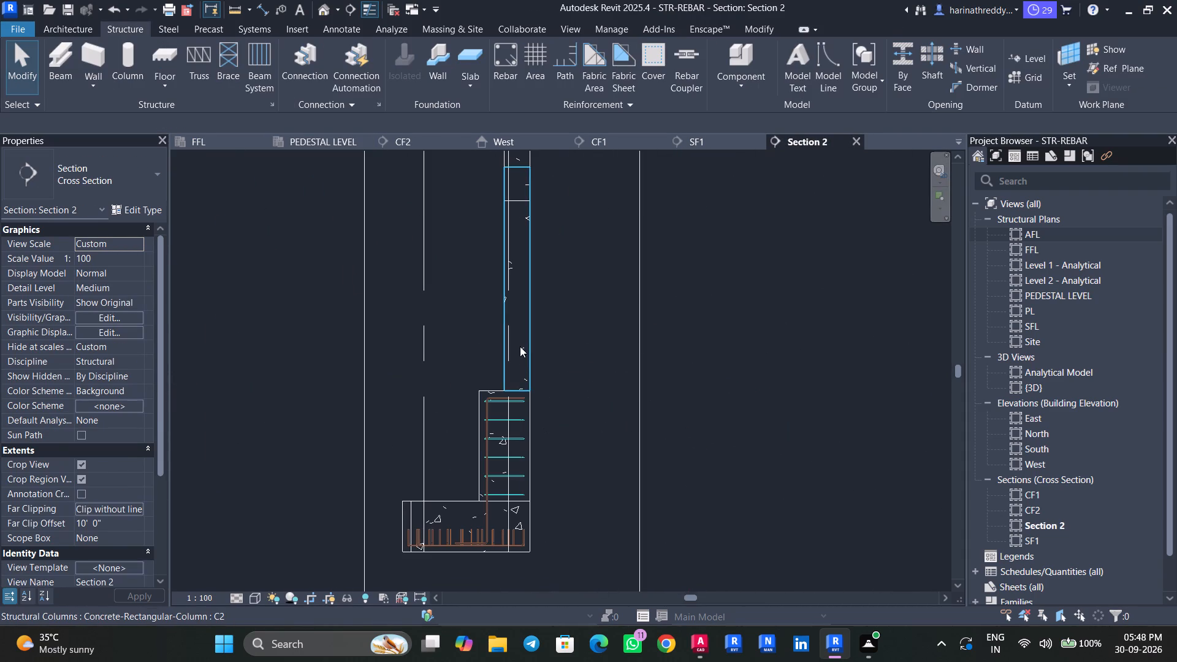
pyautogui.click(520, 346)
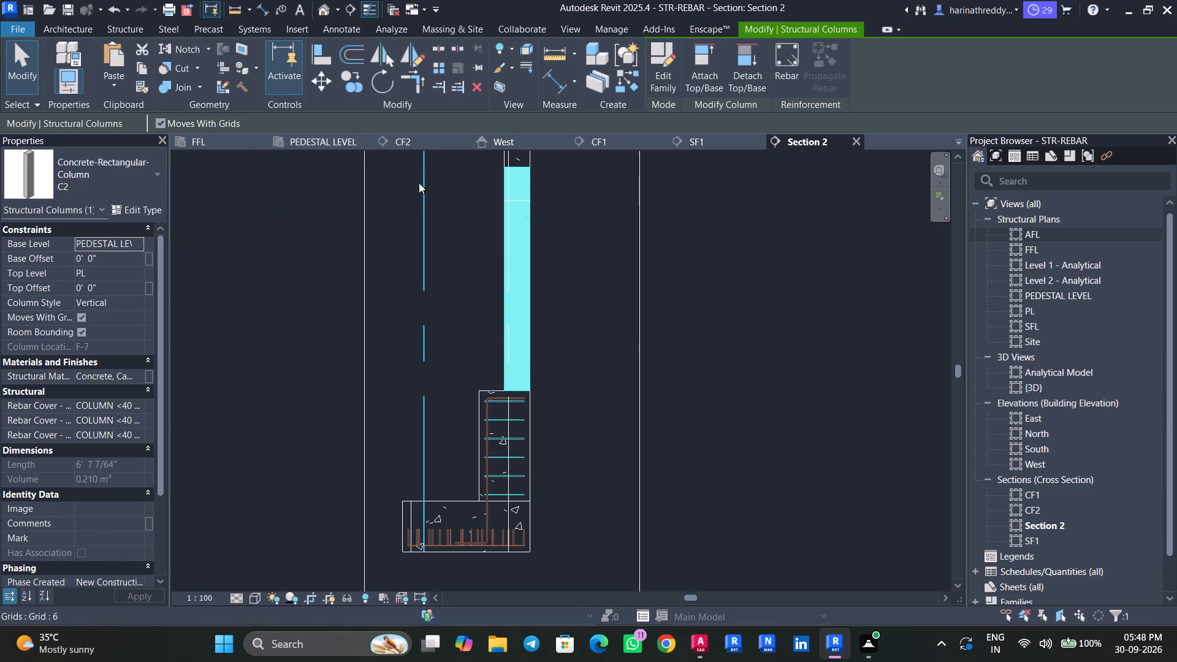
pyautogui.click(296, 140)
pyautogui.scroll(-10, 435, 284)
pyautogui.moveTo(455, 244); pyautogui.dragTo(456, 247, button='middle')
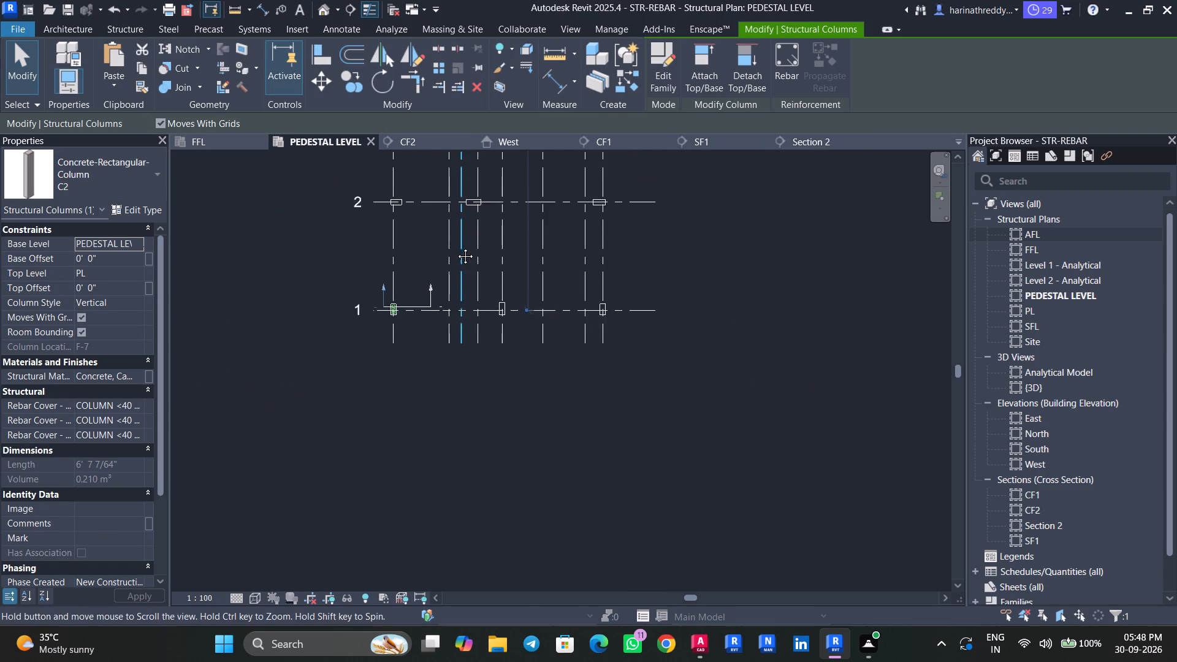
pyautogui.moveTo(456, 247); pyautogui.dragTo(500, 456, button='middle')
pyautogui.moveTo(562, 177); pyautogui.dragTo(546, 443, button='middle')
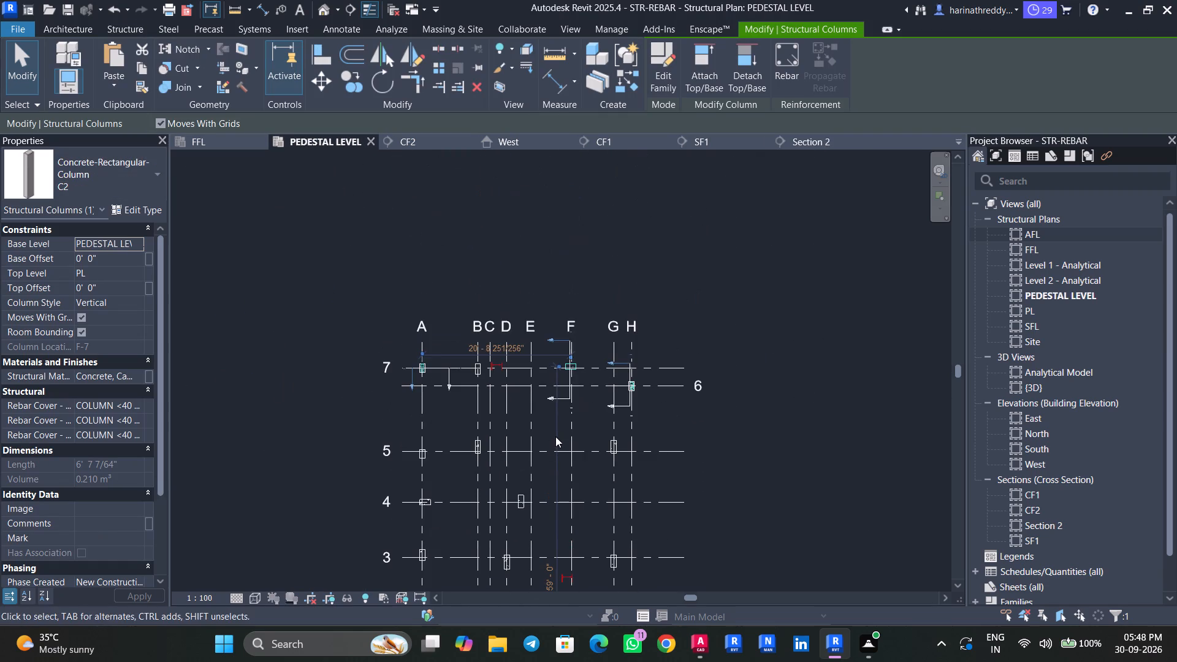
pyautogui.scroll(18, 569, 345)
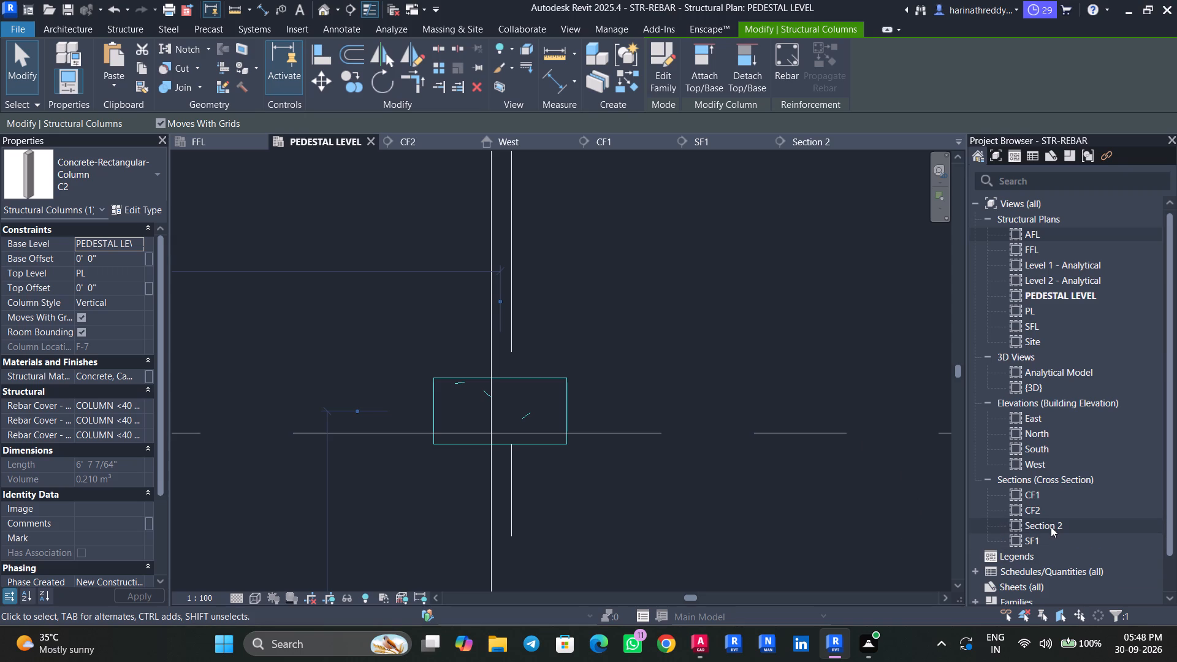
pyautogui.scroll(3, 1048, 536)
# Check the footing IDs in the AutoCAD isolated footing schedule and rename the SF1 section view in Revit as SF5.
pyautogui.click(710, 640)
pyautogui.moveTo(243, 490); pyautogui.dragTo(348, 495, button='middle')
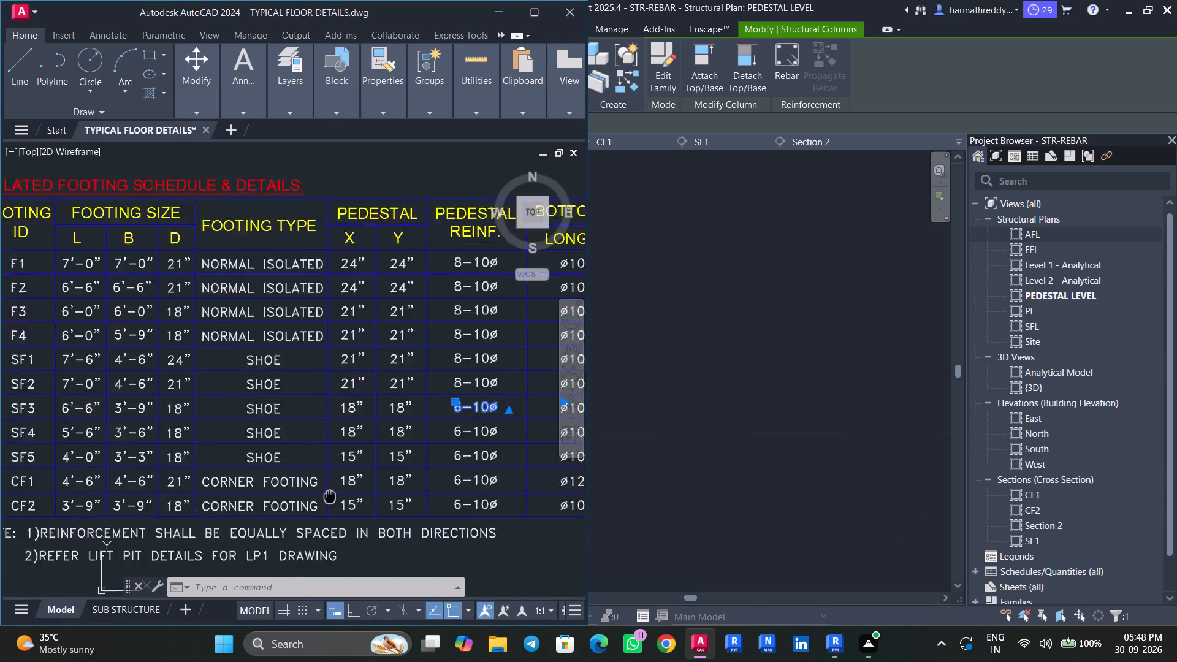
pyautogui.moveTo(348, 495); pyautogui.dragTo(504, 486, button='middle')
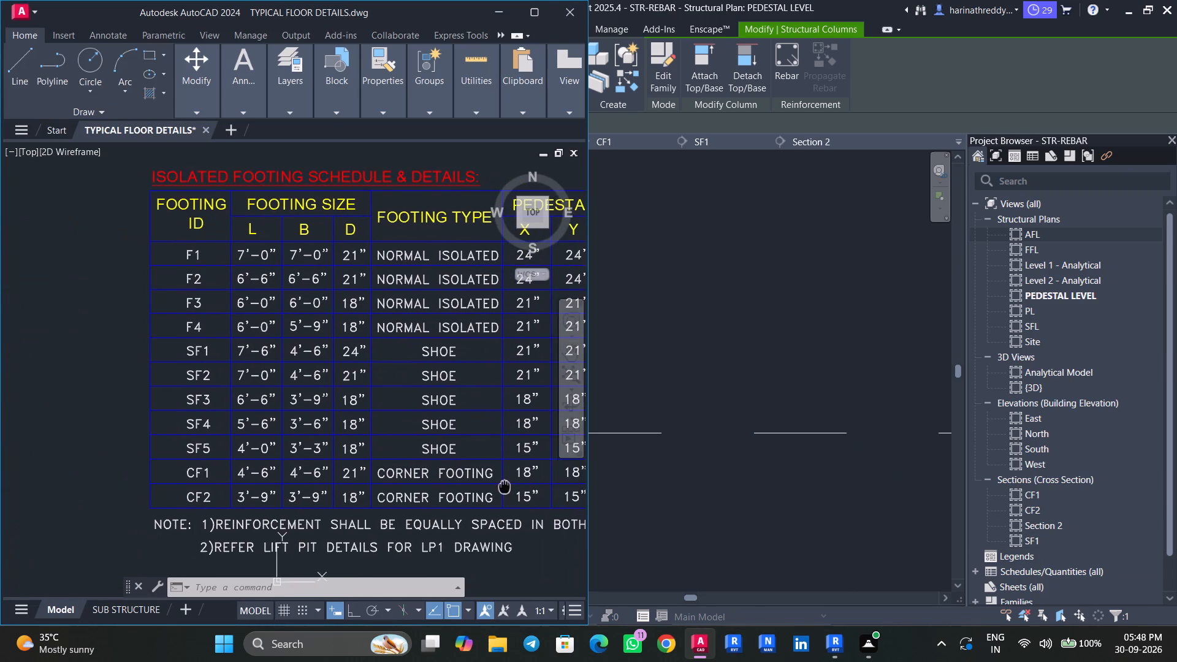
pyautogui.moveTo(504, 486); pyautogui.dragTo(503, 486, button='middle')
pyautogui.rightClick(1043, 541)
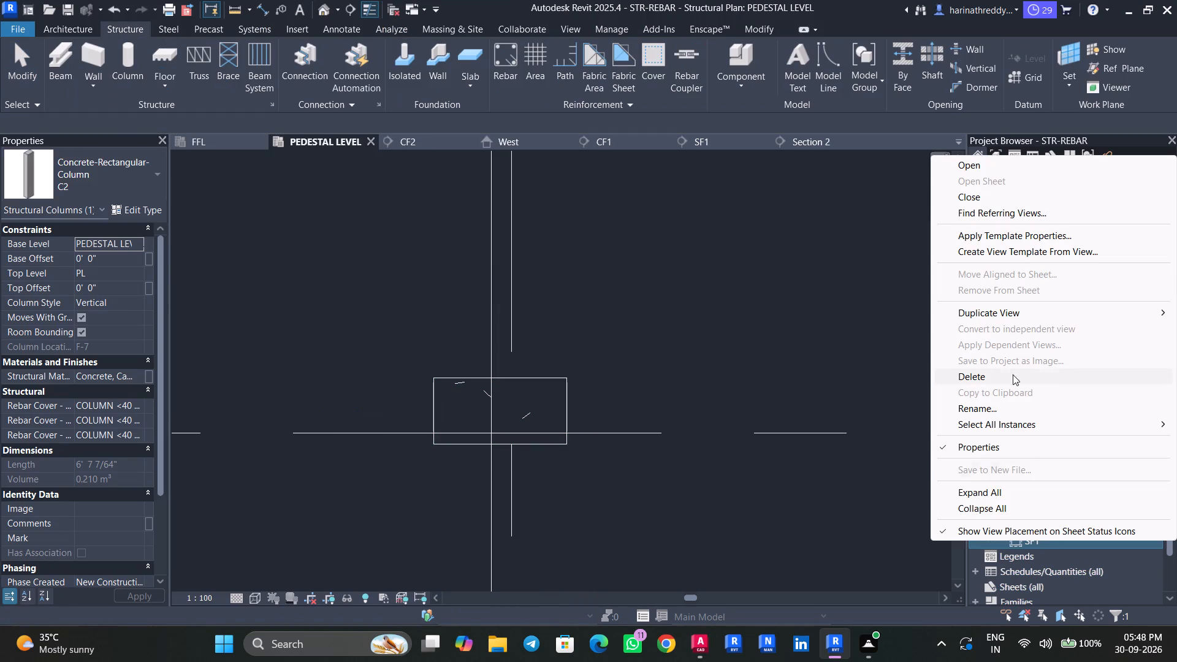
pyautogui.click(996, 408)
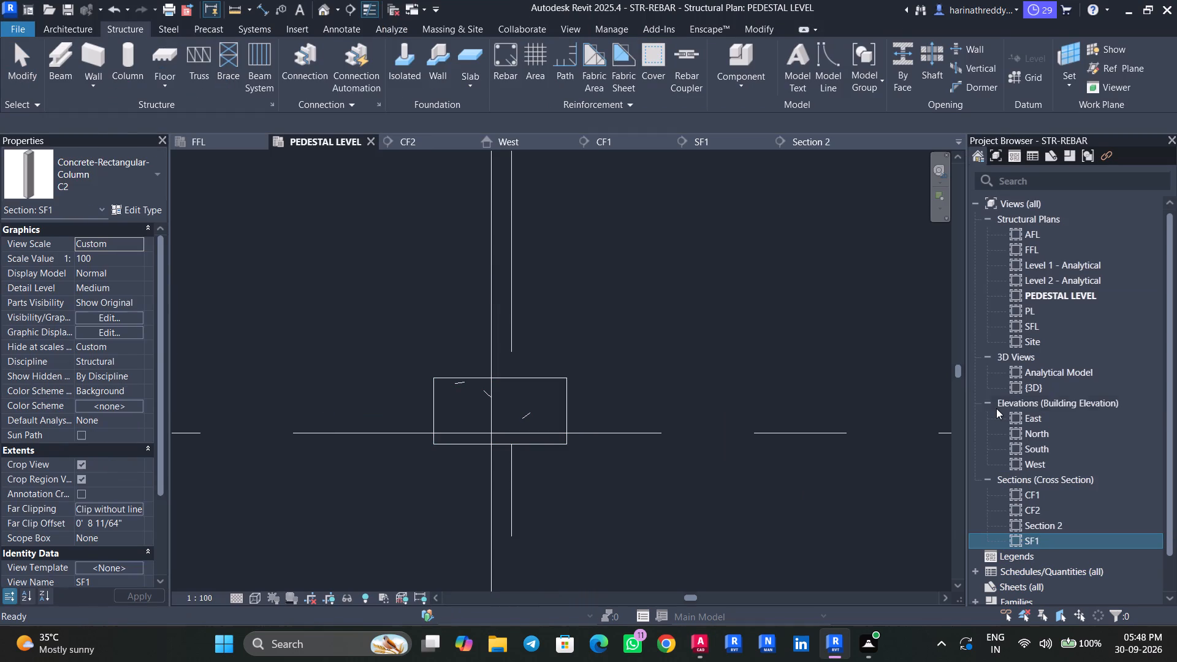
pyautogui.write('SF5')
pyautogui.click(907, 563)
# Rename the Section 2 view as SF4.
pyautogui.rightClick(1041, 523)
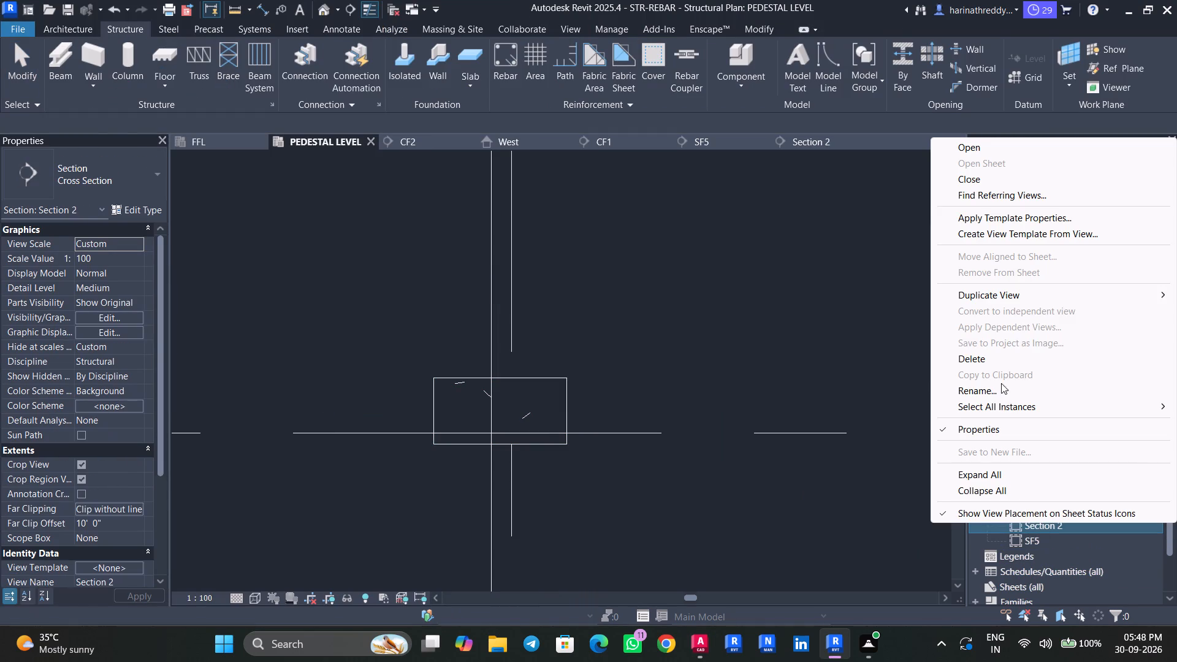
pyautogui.click(1008, 390)
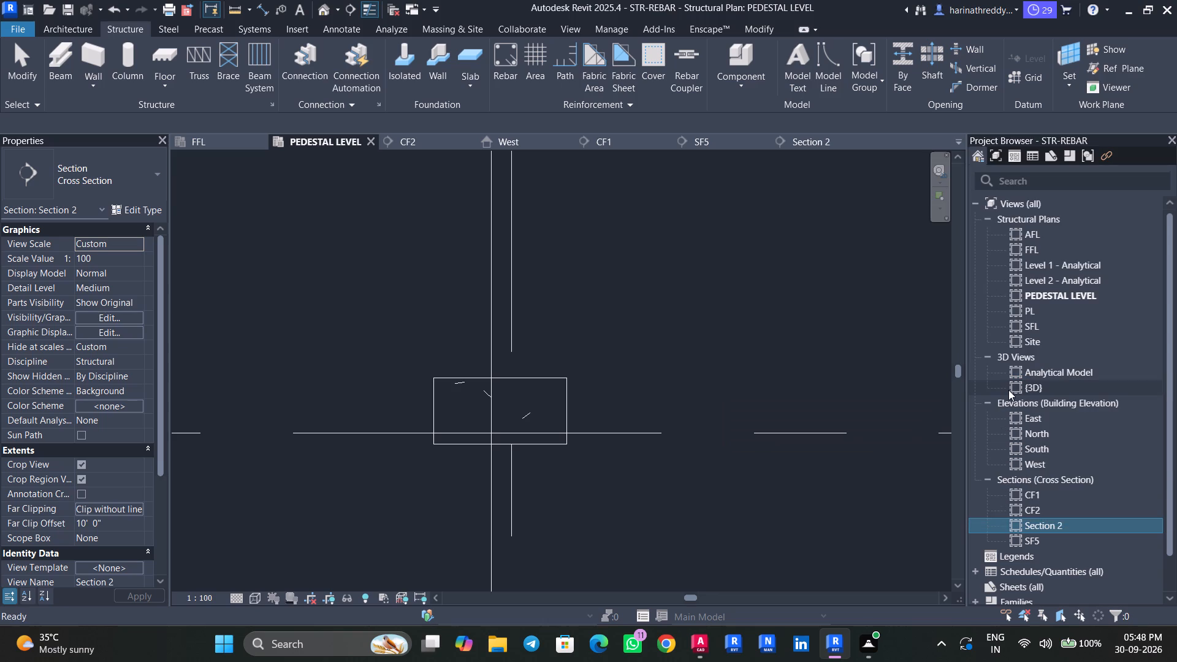
pyautogui.write('SF')
pyautogui.press('4')
pyautogui.click(864, 565)
# Start rebar placement on the C2 column at grid F-7 and bring up the straight bar shapes.
pyautogui.scroll(-1, 756, 504)
pyautogui.scroll(1, 756, 504)
pyautogui.scroll(-1, 756, 504)
pyautogui.scroll(1, 756, 504)
pyautogui.scroll(-1, 756, 504)
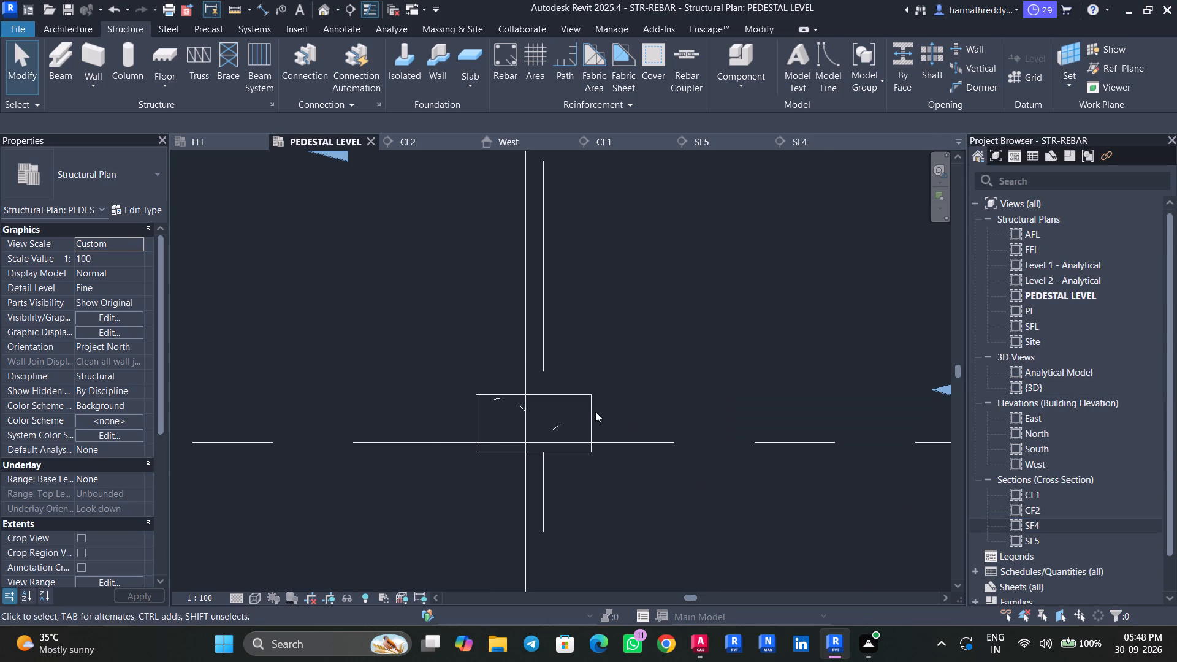
pyautogui.click(595, 411)
pyautogui.scroll(4, 452, 349)
pyautogui.click(786, 75)
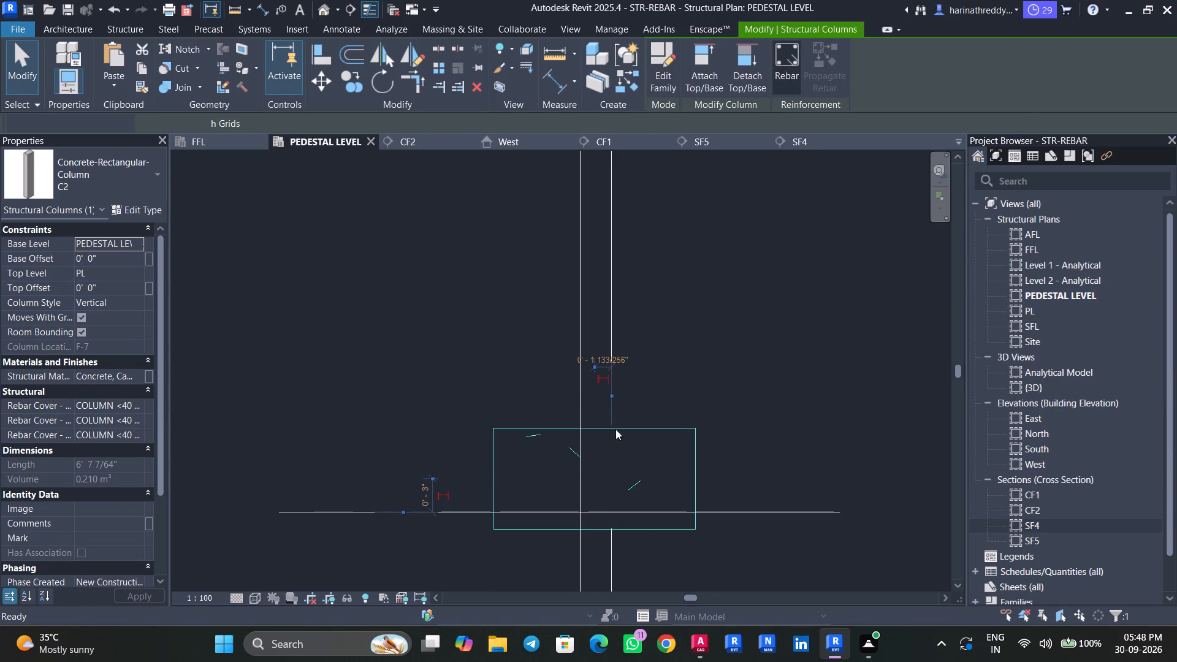
pyautogui.scroll(9, 919, 308)
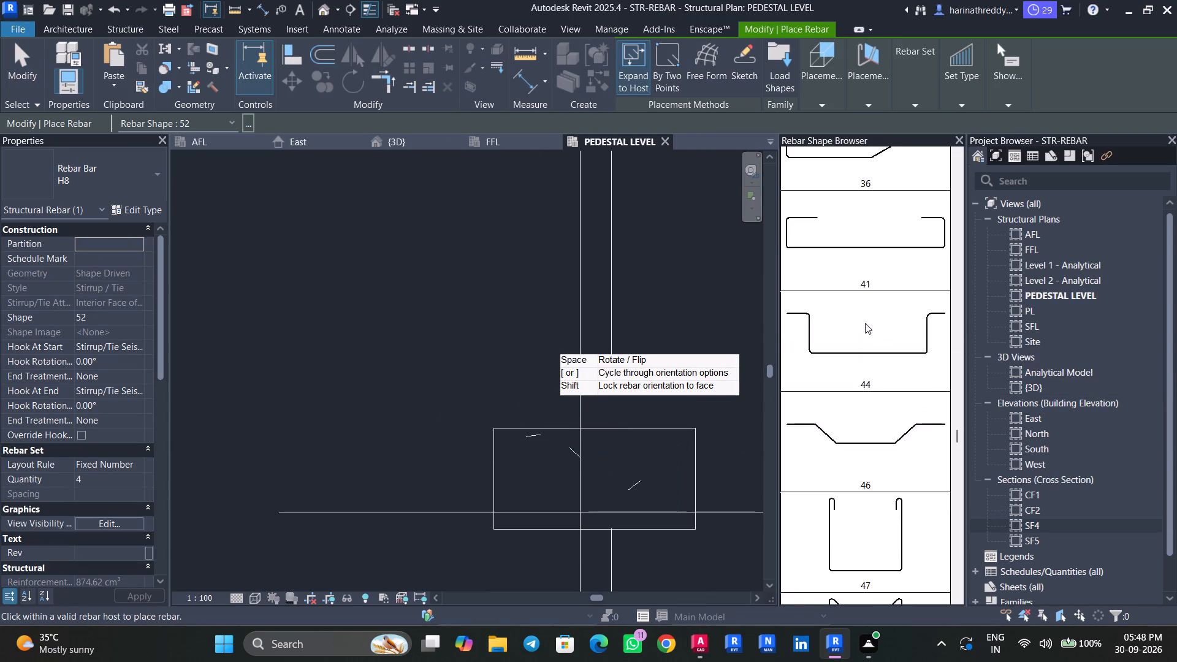
pyautogui.scroll(8, 865, 323)
pyautogui.scroll(-1, 877, 336)
pyautogui.scroll(5, 878, 336)
pyautogui.moveTo(958, 357); pyautogui.dragTo(953, 212)
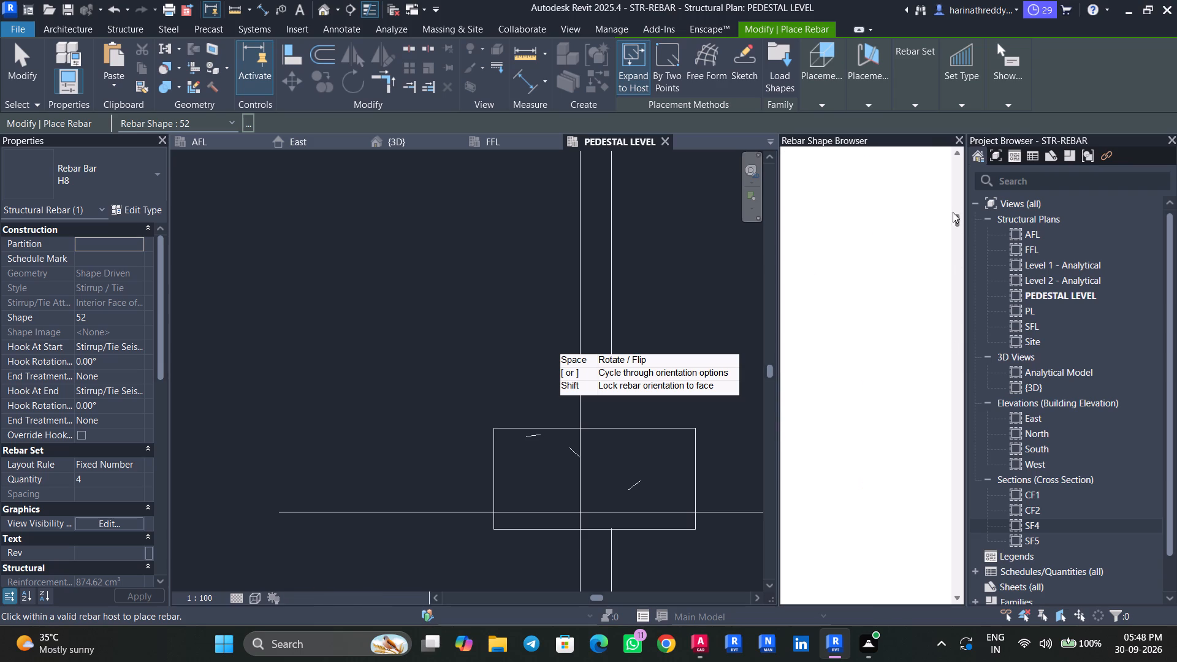
pyautogui.moveTo(953, 212); pyautogui.dragTo(951, 154)
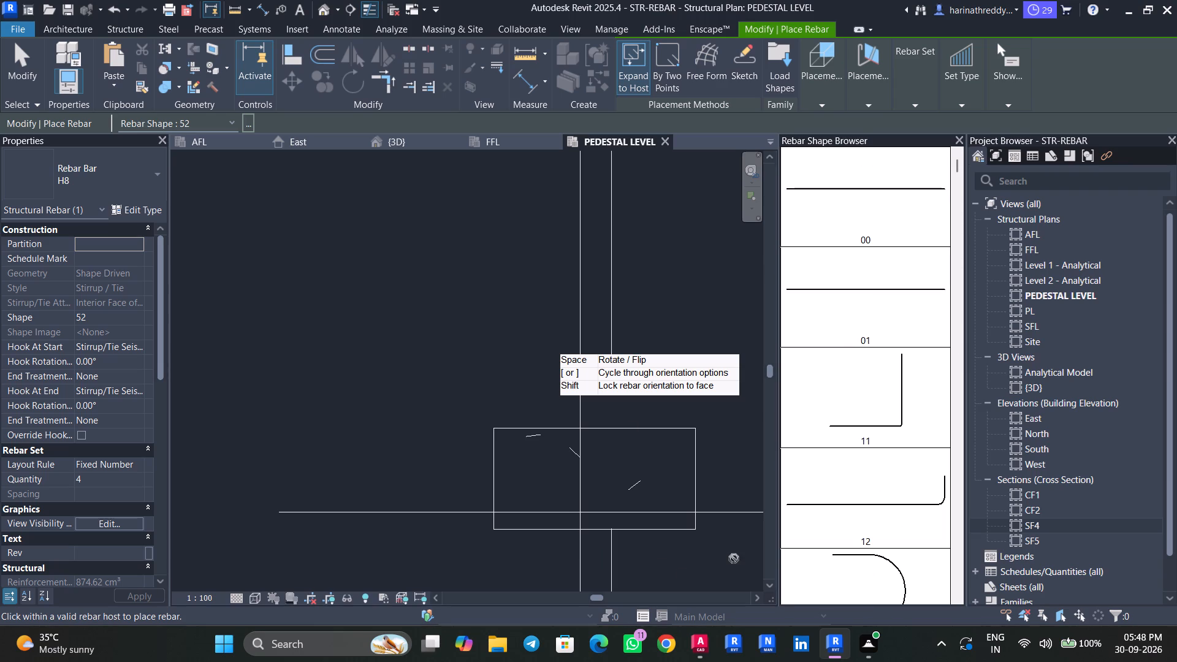
# Check the C2 vertical steel in the AutoCAD column schedule and set the rebar type in Revit to H16.
pyautogui.click(698, 639)
pyautogui.scroll(-5, 389, 443)
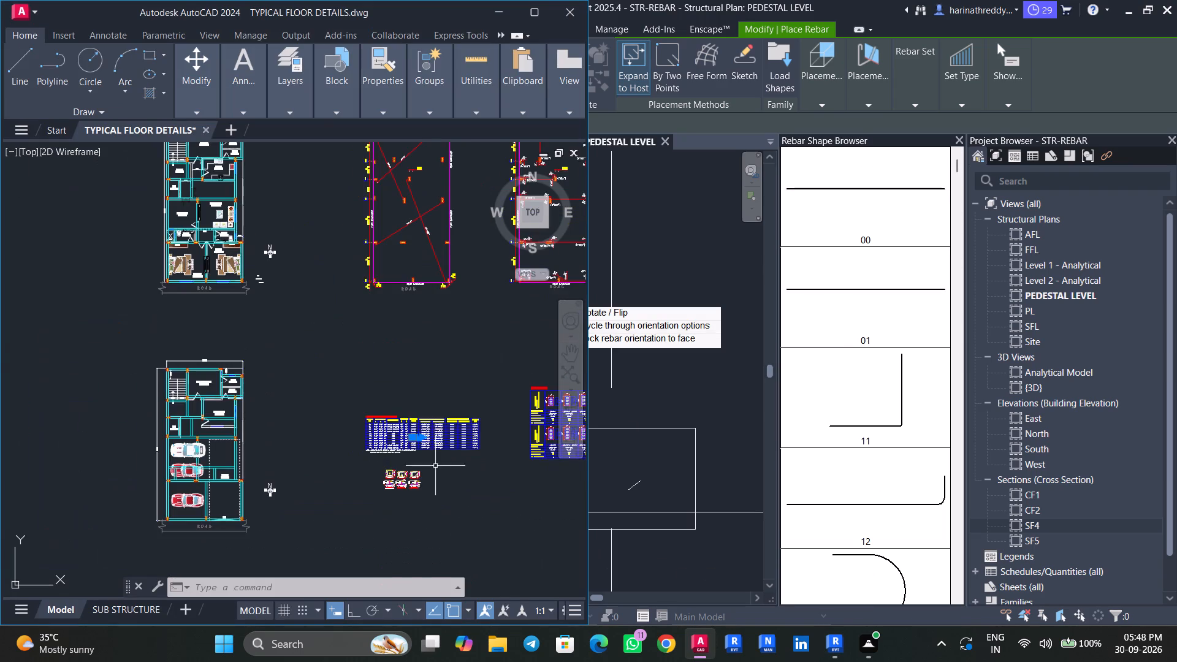
pyautogui.scroll(3, 520, 452)
pyautogui.moveTo(504, 455); pyautogui.dragTo(200, 530, button='middle')
pyautogui.scroll(2, 417, 383)
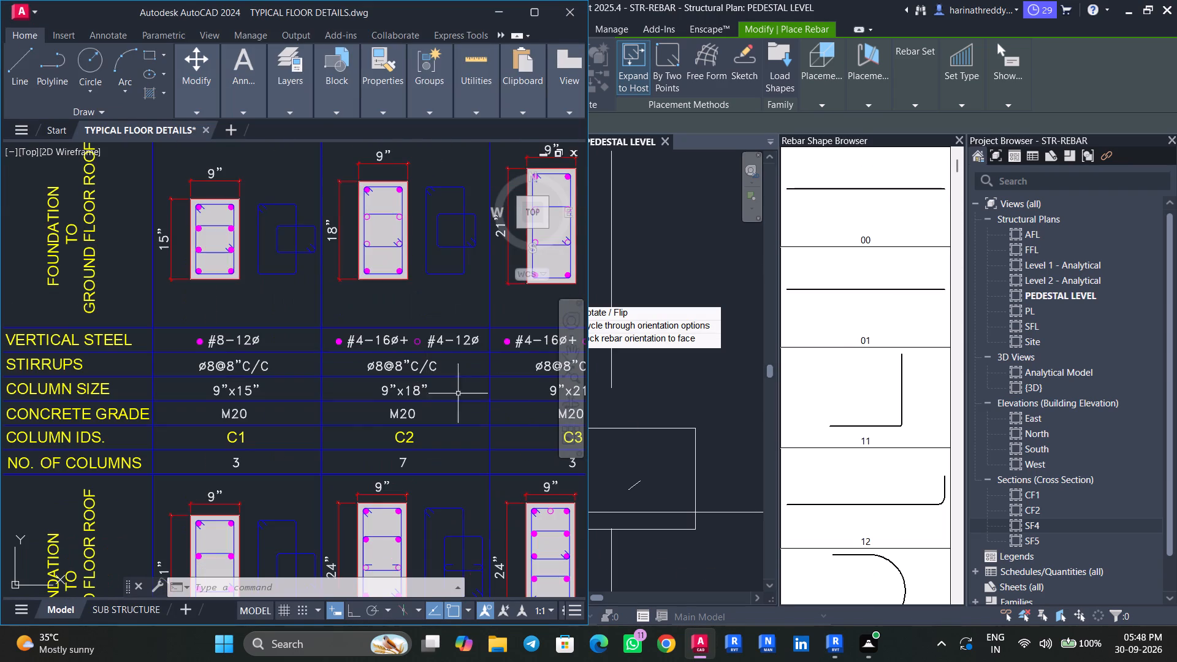
pyautogui.click(499, 18)
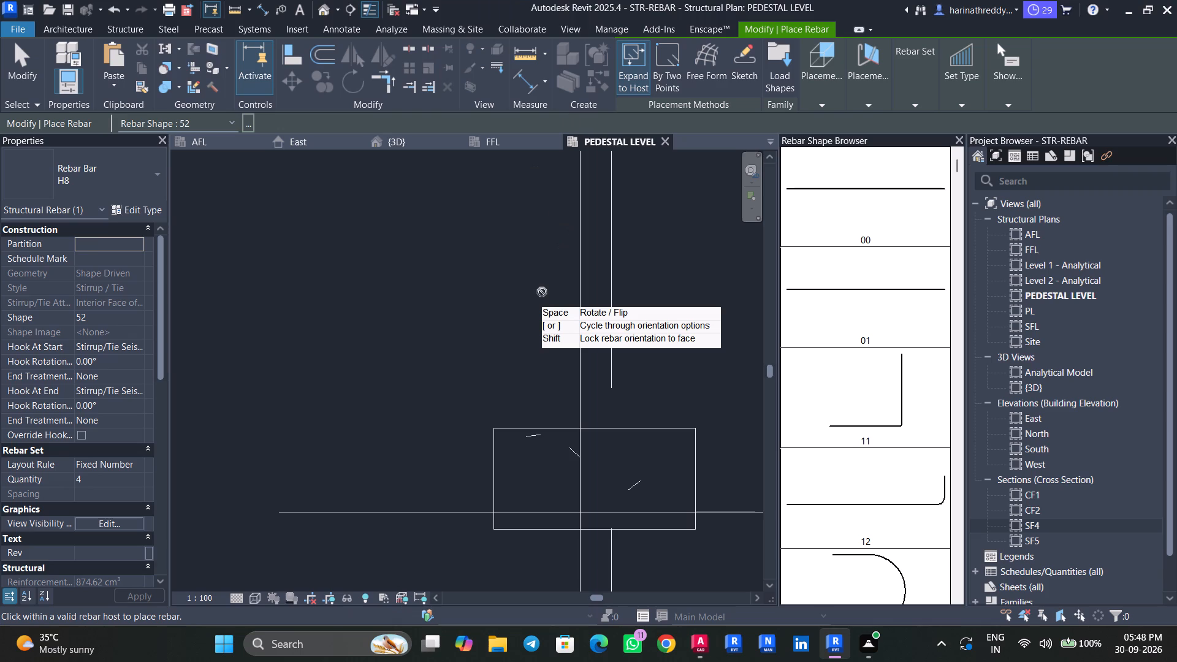
pyautogui.click(116, 156)
pyautogui.click(69, 319)
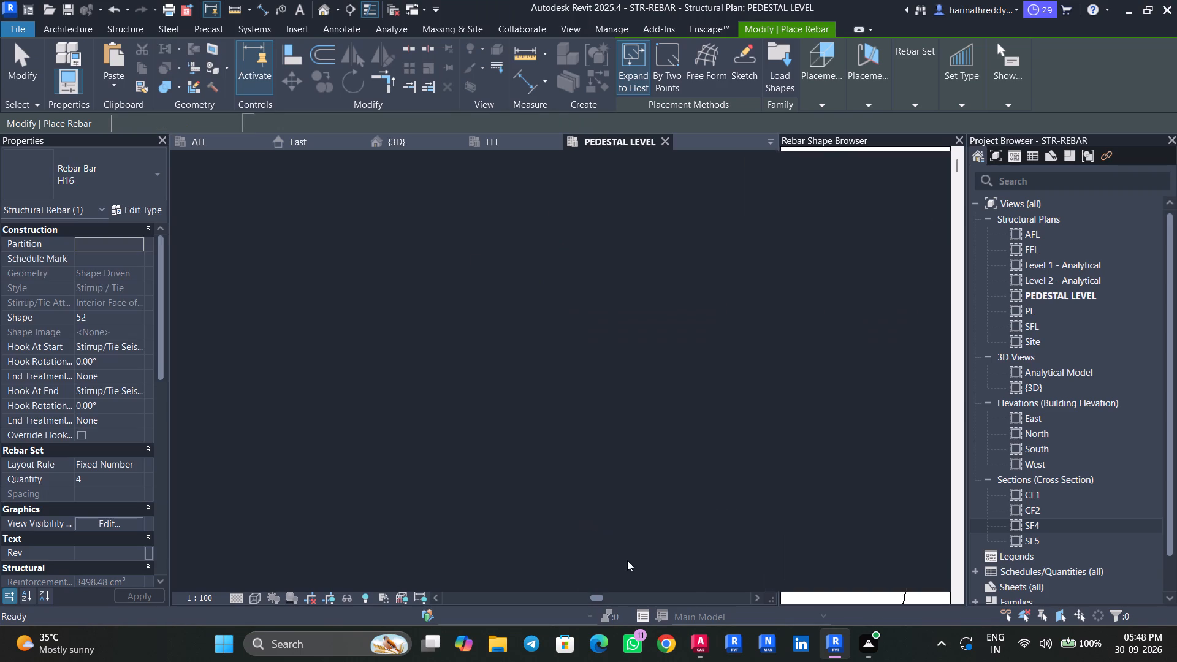
pyautogui.click(695, 648)
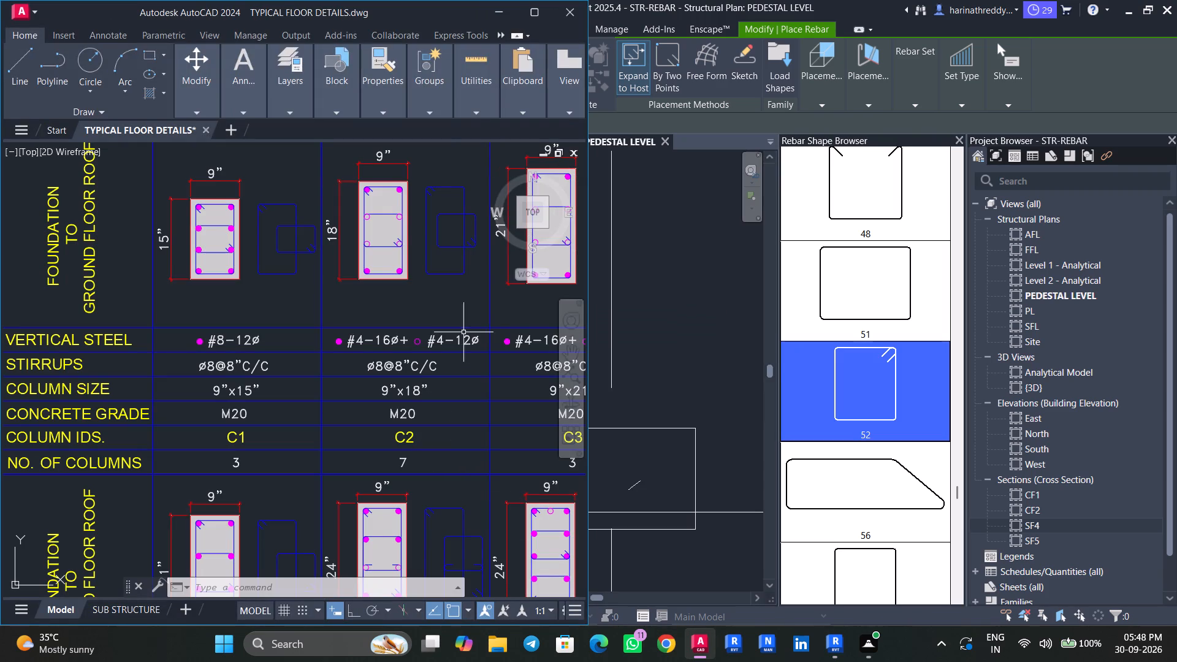
pyautogui.click(495, 18)
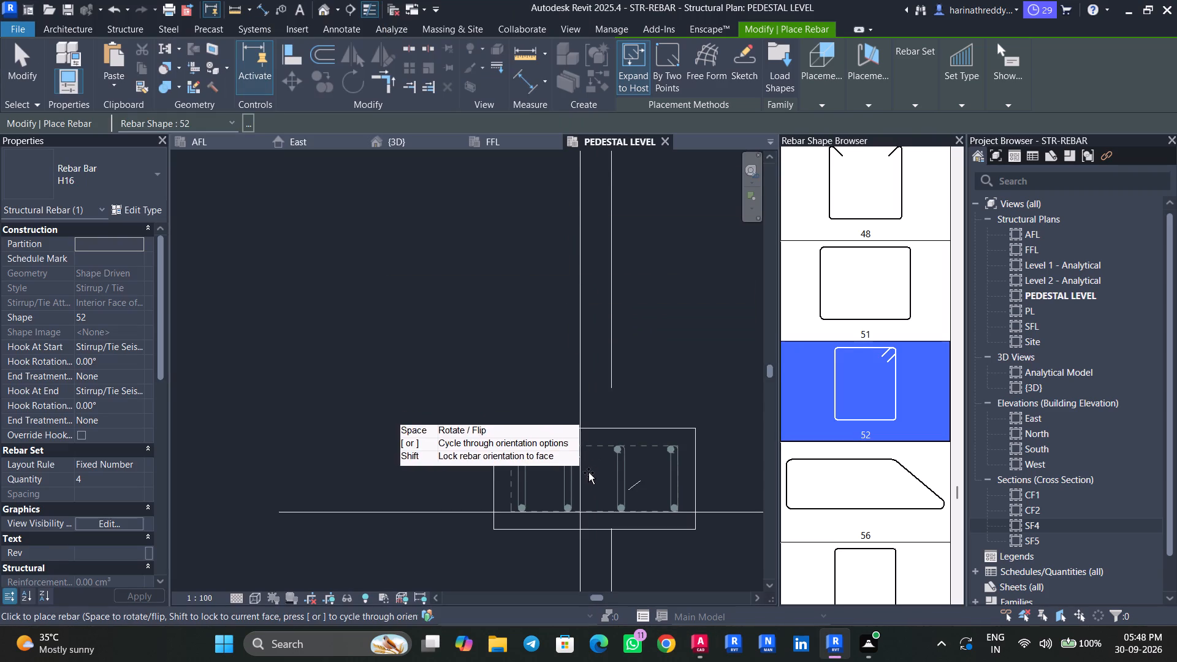
# Place a fixed-number set of 2 straight H16 bars, shape 00, vertically near the upper long face of the C2 column.
pyautogui.scroll(4, 855, 343)
pyautogui.moveTo(957, 463); pyautogui.dragTo(945, 307)
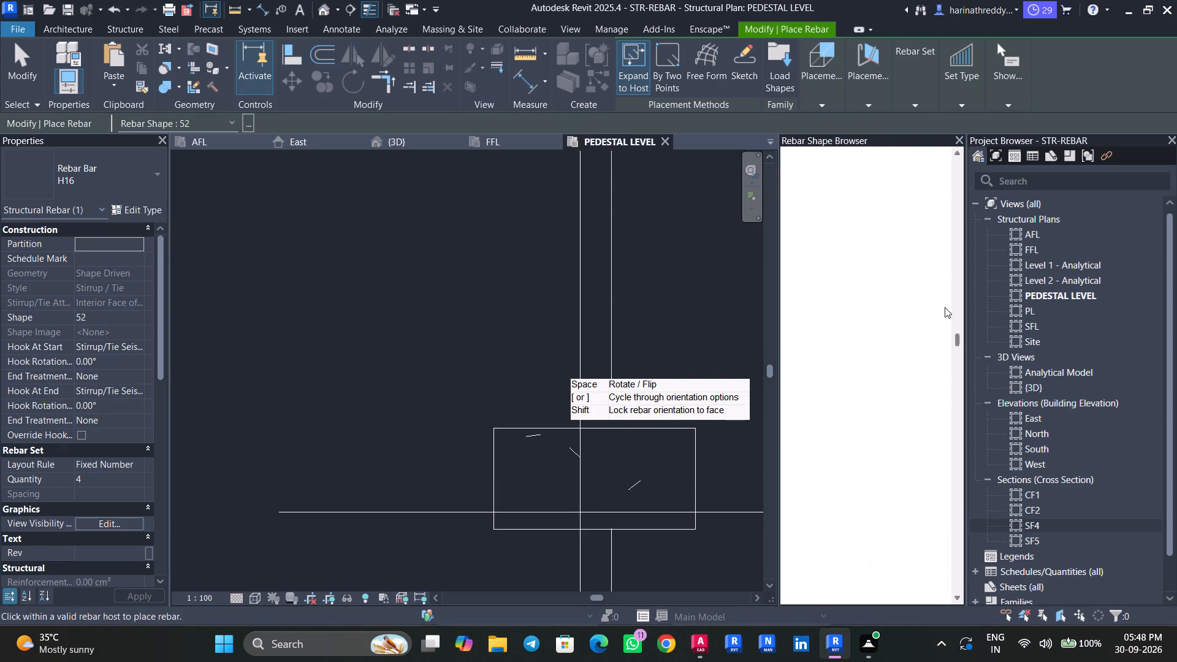
pyautogui.moveTo(945, 307); pyautogui.dragTo(943, 138)
pyautogui.click(863, 197)
pyautogui.scroll(5, 581, 488)
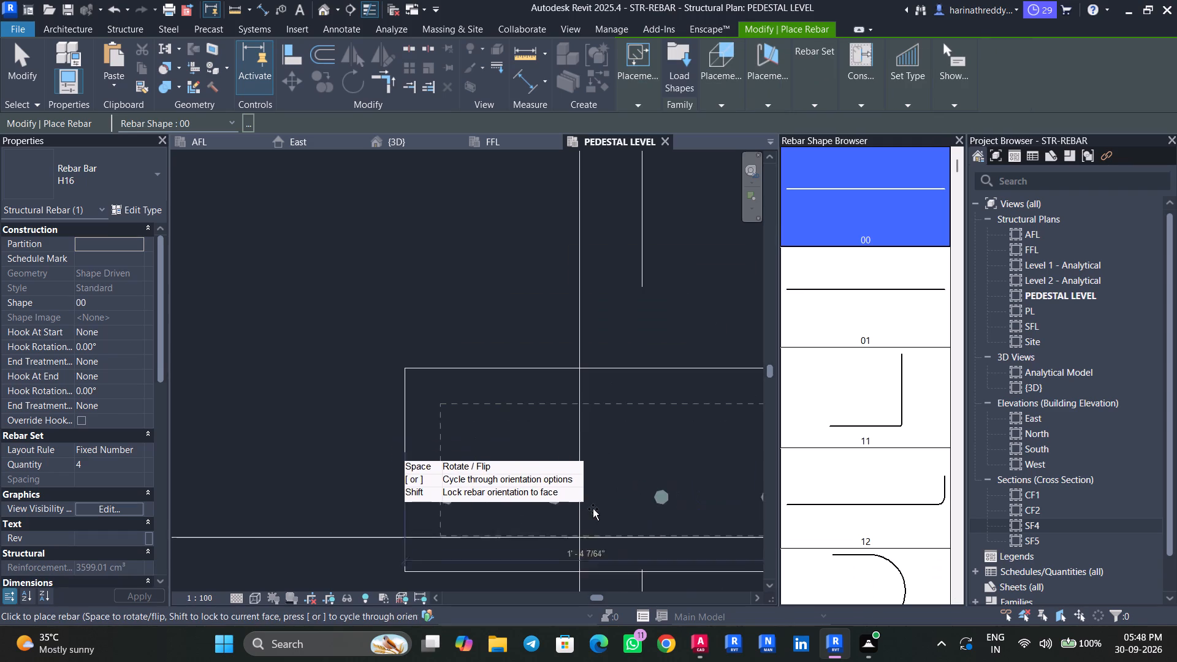
pyautogui.click(118, 471)
pyautogui.press('2')
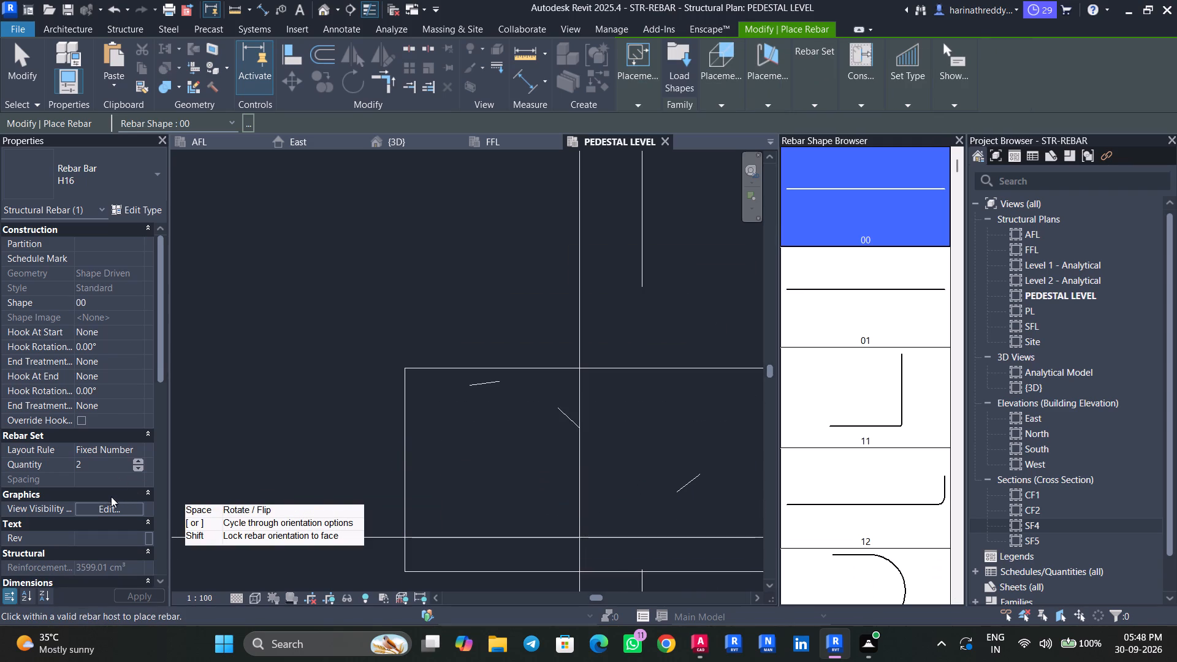
pyautogui.press('Return')
pyautogui.moveTo(525, 414); pyautogui.dragTo(465, 398, button='middle')
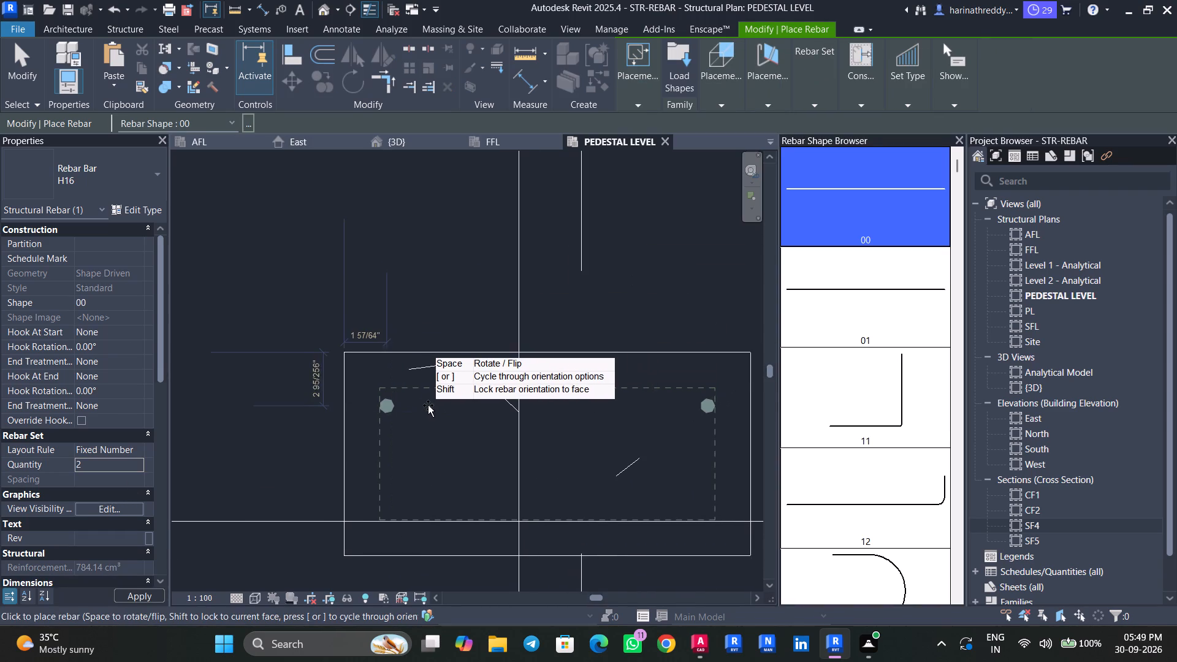
pyautogui.moveTo(434, 398); pyautogui.dragTo(387, 319, button='middle')
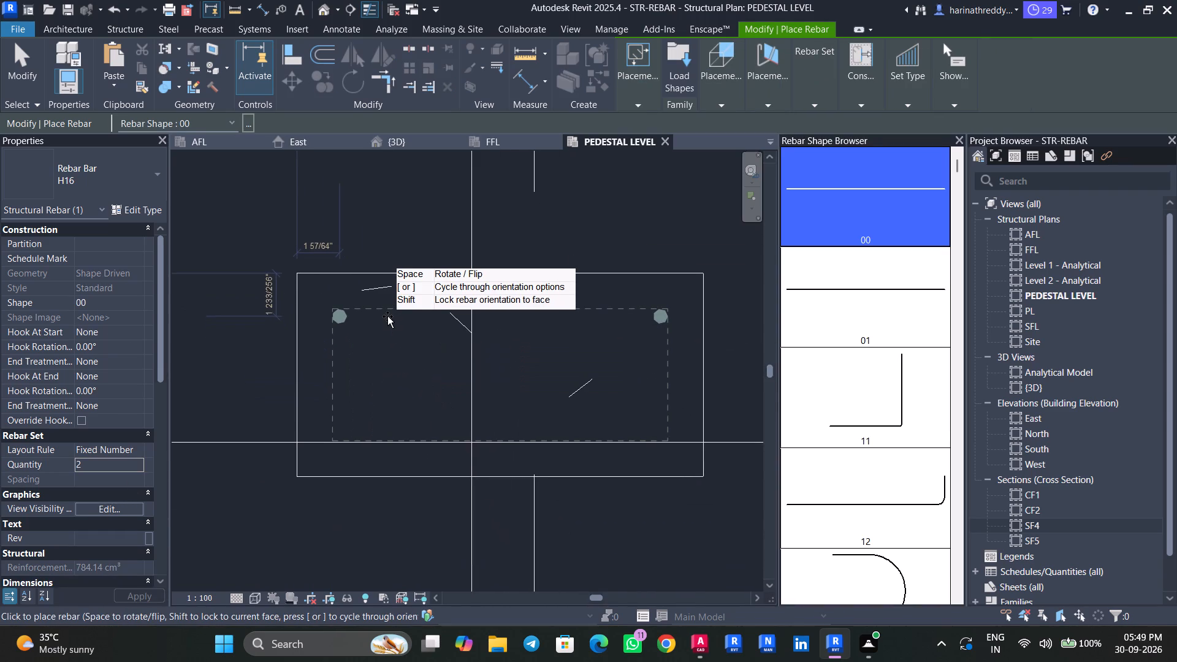
pyautogui.click(387, 325)
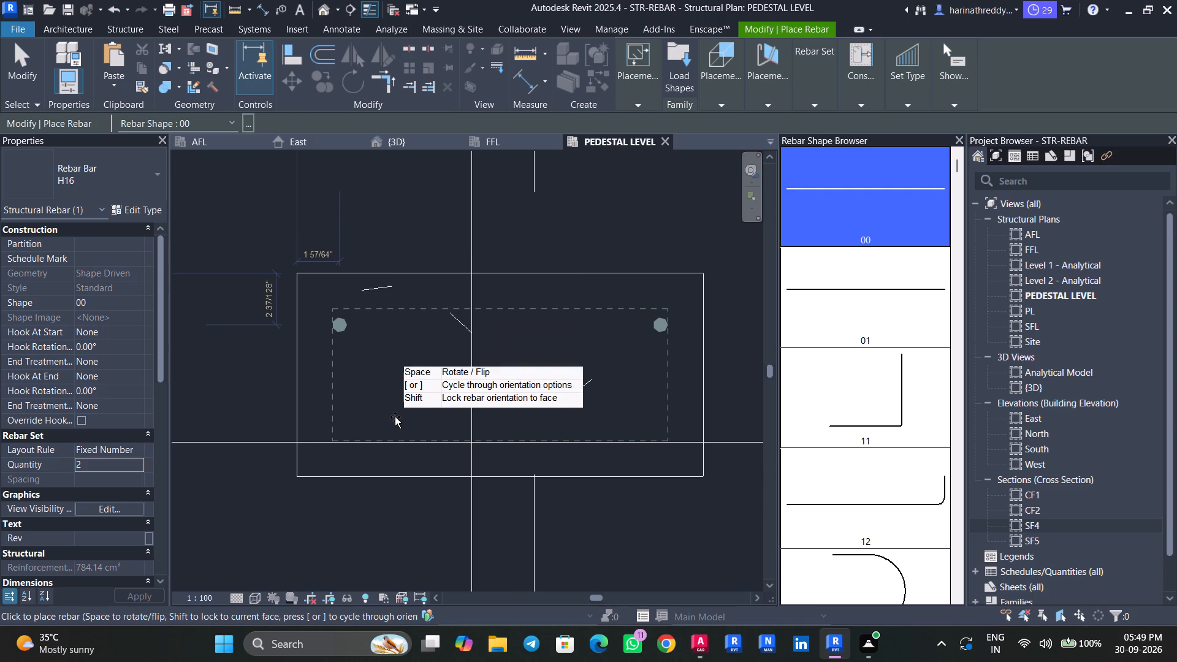
pyautogui.press('Escape')
pyautogui.press('Escape')
pyautogui.press('Escape')
# Shift both end bars of the H16 set slightly inward from the column's short sides, the first to about 2.4" from its edge.
pyautogui.click(341, 329)
pyautogui.scroll(4, 341, 329)
pyautogui.scroll(-1, 341, 329)
pyautogui.scroll(2, 341, 329)
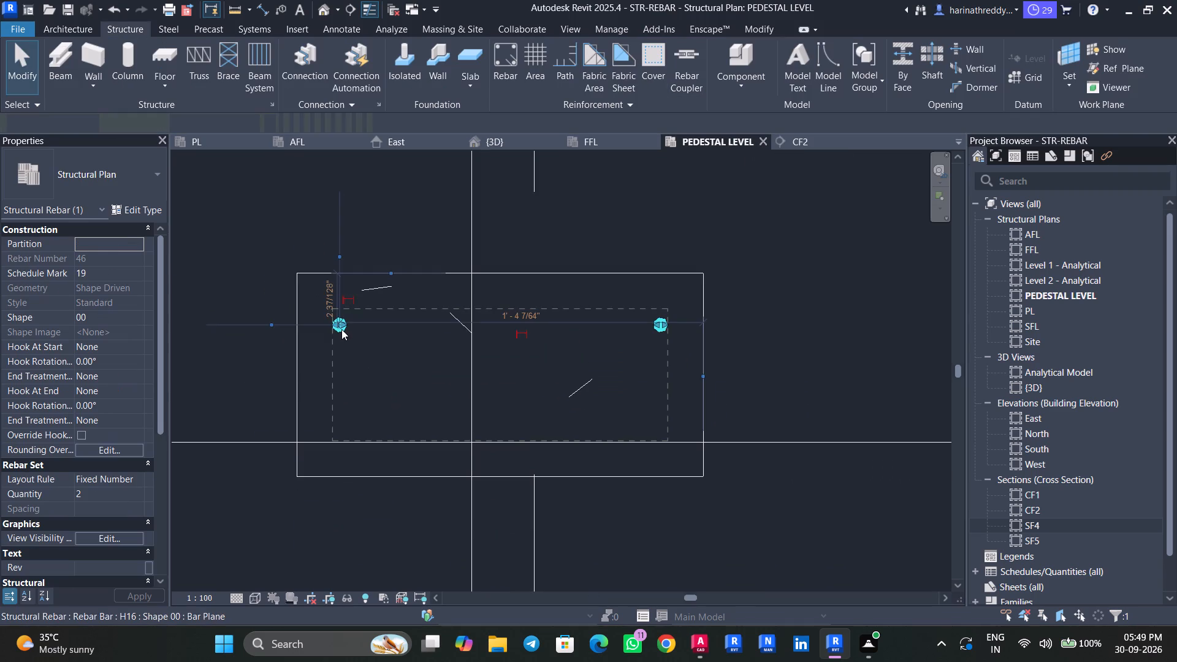
pyautogui.scroll(3, 341, 329)
pyautogui.moveTo(340, 319); pyautogui.dragTo(373, 325)
pyautogui.scroll(-3, 535, 411)
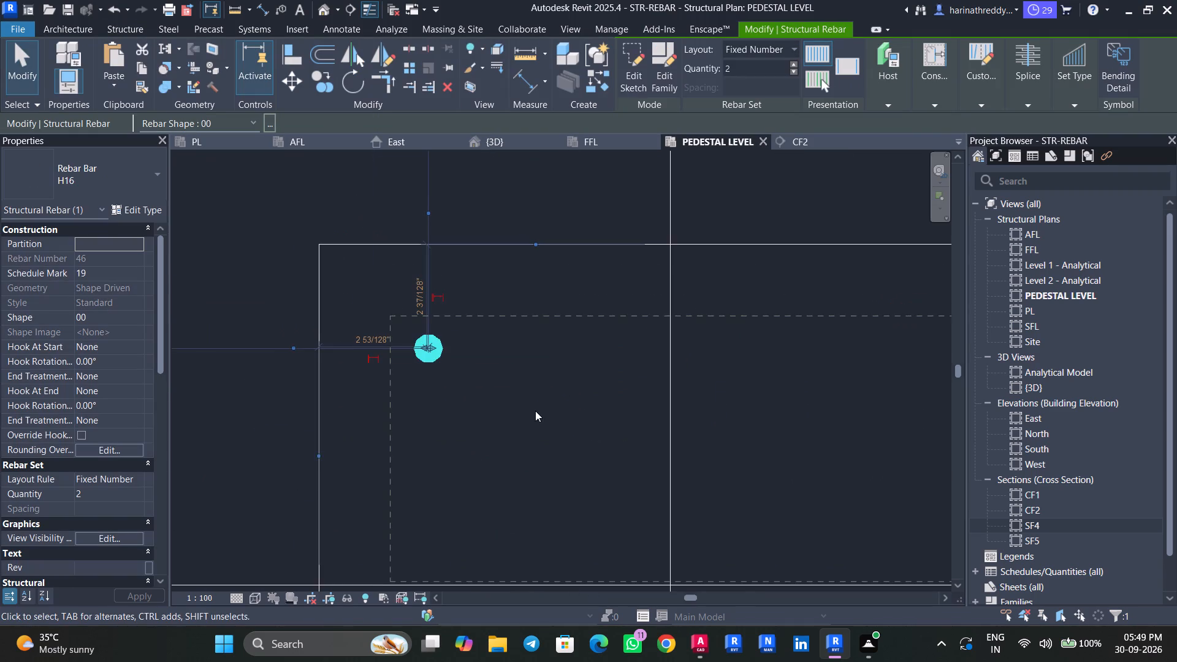
pyautogui.moveTo(658, 415); pyautogui.dragTo(310, 417, button='middle')
pyautogui.moveTo(701, 356); pyautogui.dragTo(682, 356)
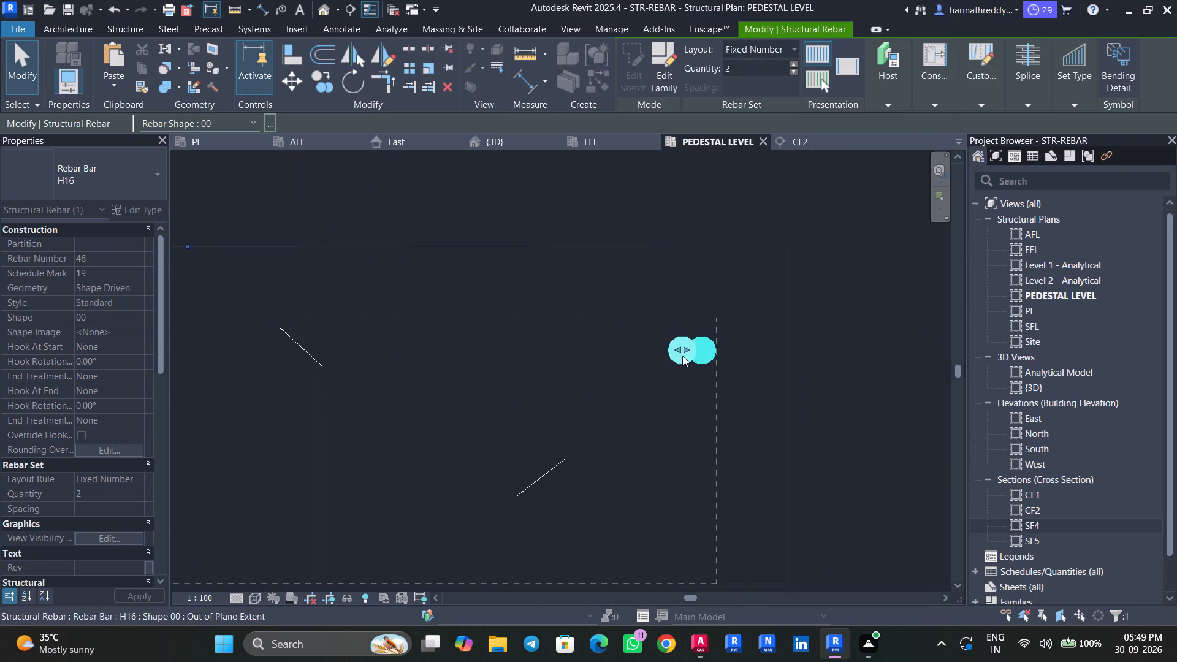
pyautogui.press('Escape')
# Mirror the two-bar H16 set about the C2 column's long centreline to copy it near the lower long face.
pyautogui.scroll(-6, 636, 408)
pyautogui.click(661, 383)
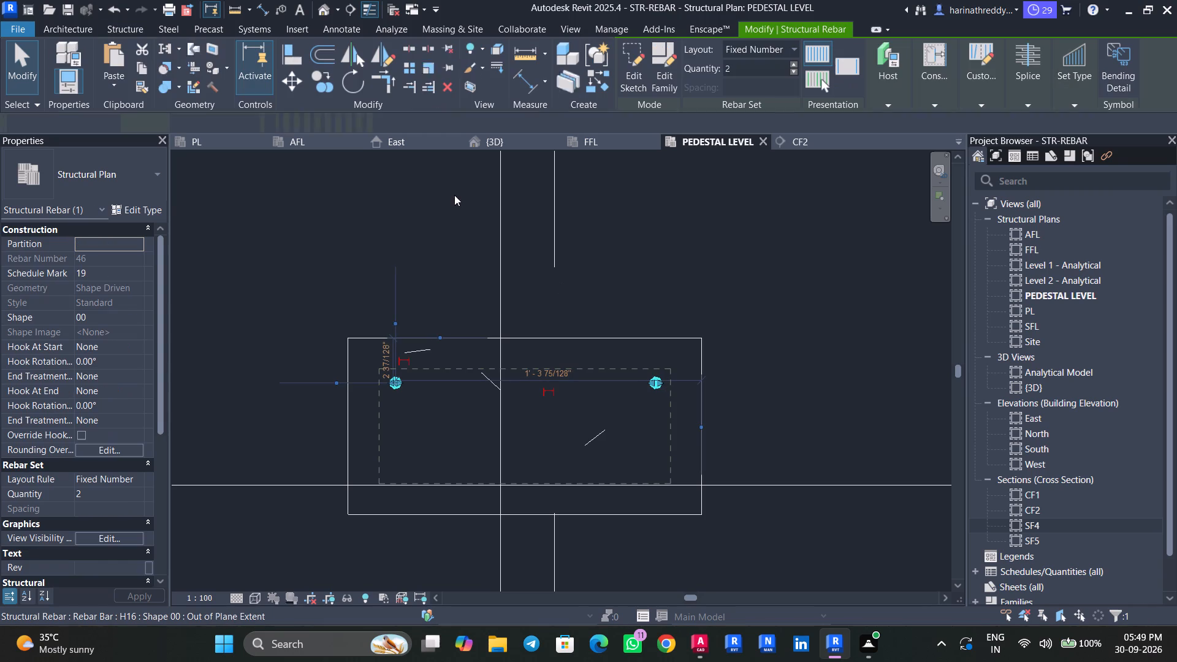
pyautogui.click(357, 66)
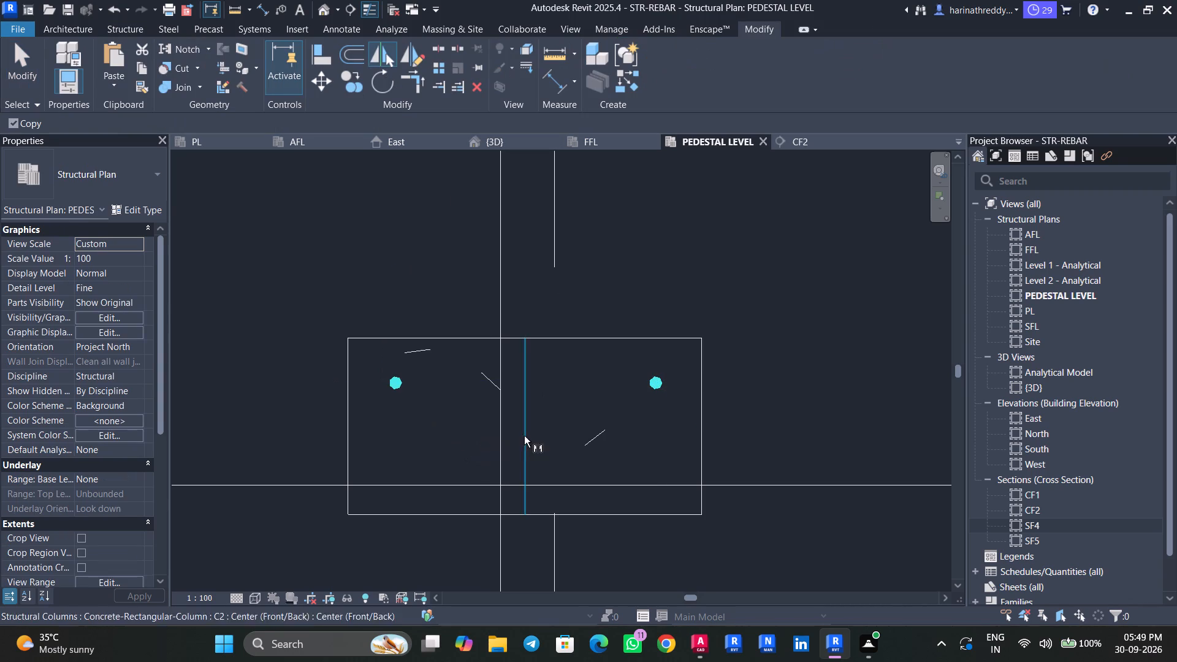
pyautogui.click(406, 430)
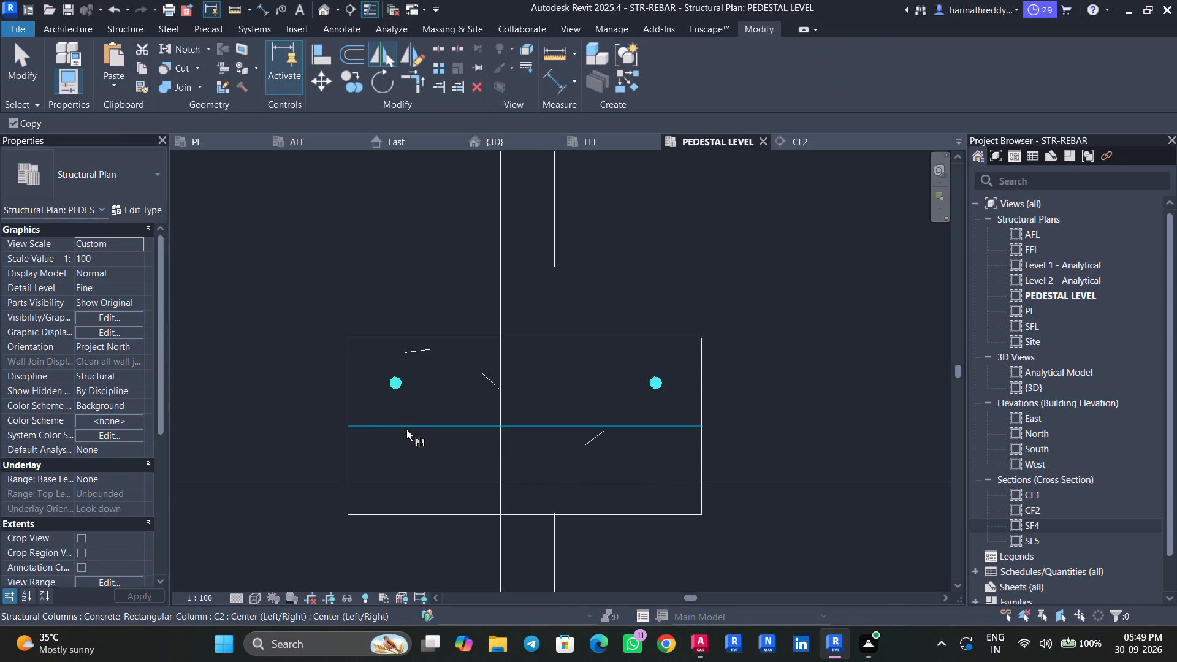
pyautogui.press('Escape')
pyautogui.press('Escape')
pyautogui.press('Escape')
pyautogui.press('Escape')
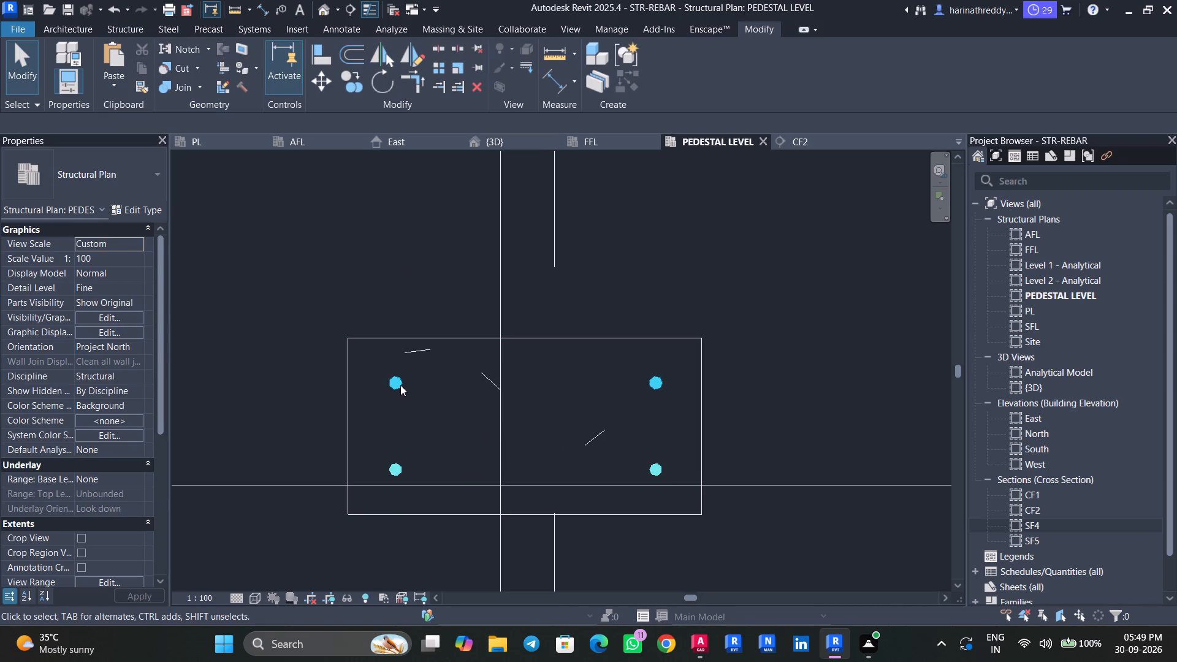
# Create a similar two-bar straight set in type H12 along the upper row of H16 bars in the C2 column.
pyautogui.click(400, 385)
pyautogui.press('c')
pyautogui.press('s')
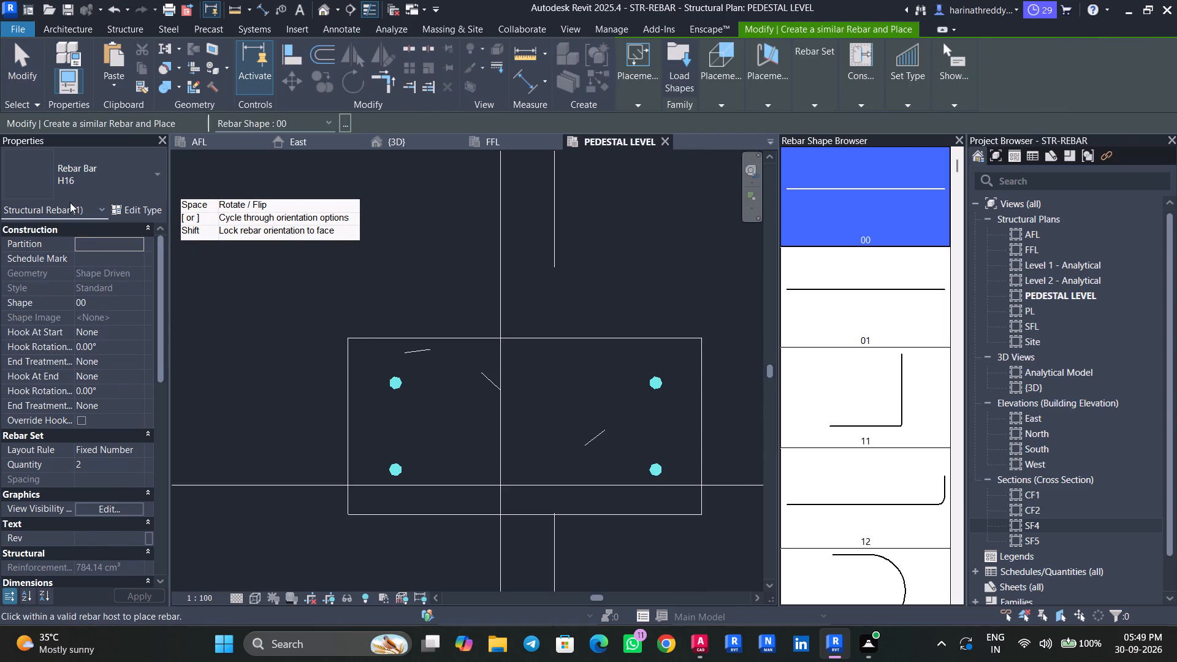
pyautogui.click(77, 177)
pyautogui.click(57, 300)
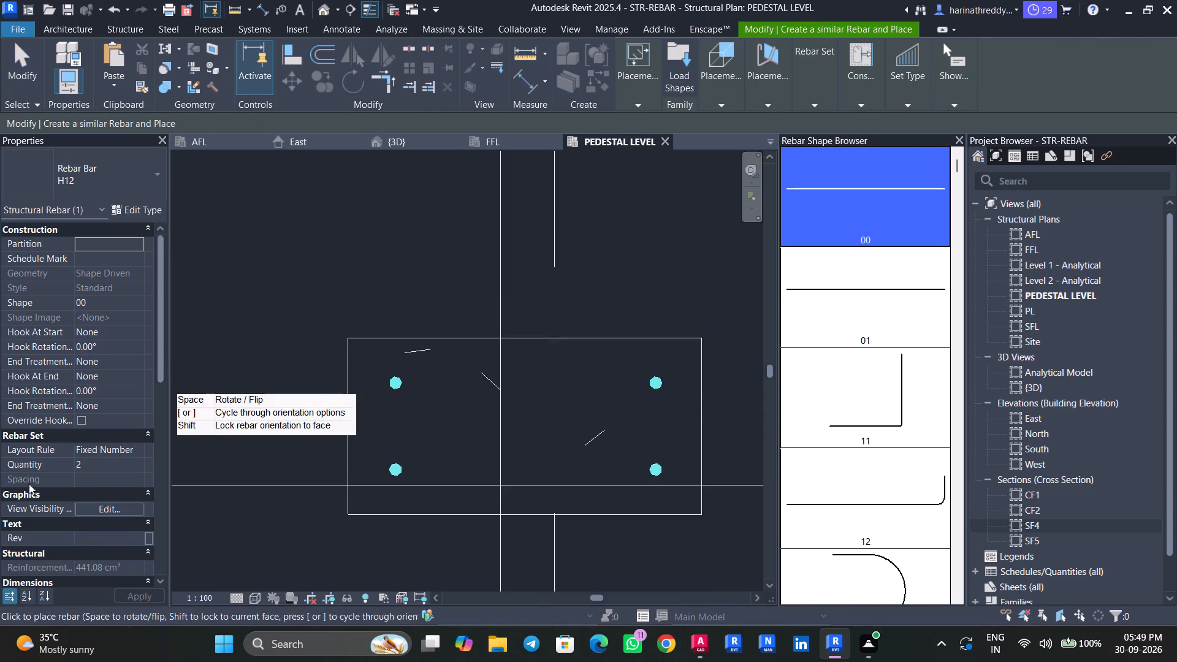
pyautogui.click(447, 384)
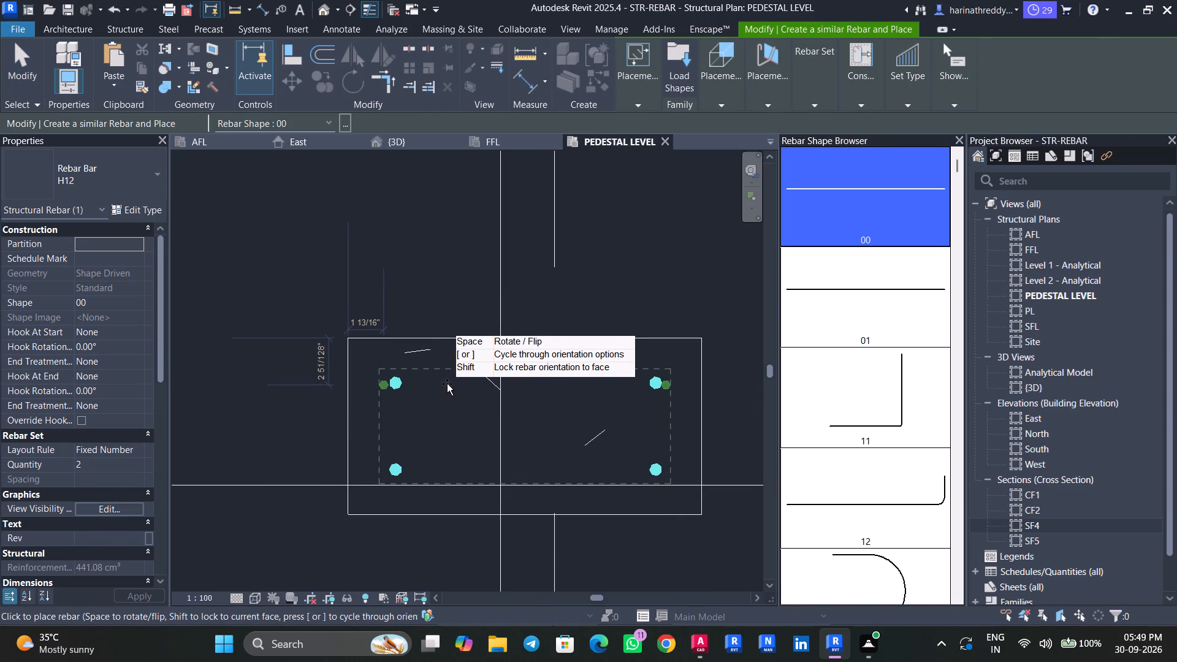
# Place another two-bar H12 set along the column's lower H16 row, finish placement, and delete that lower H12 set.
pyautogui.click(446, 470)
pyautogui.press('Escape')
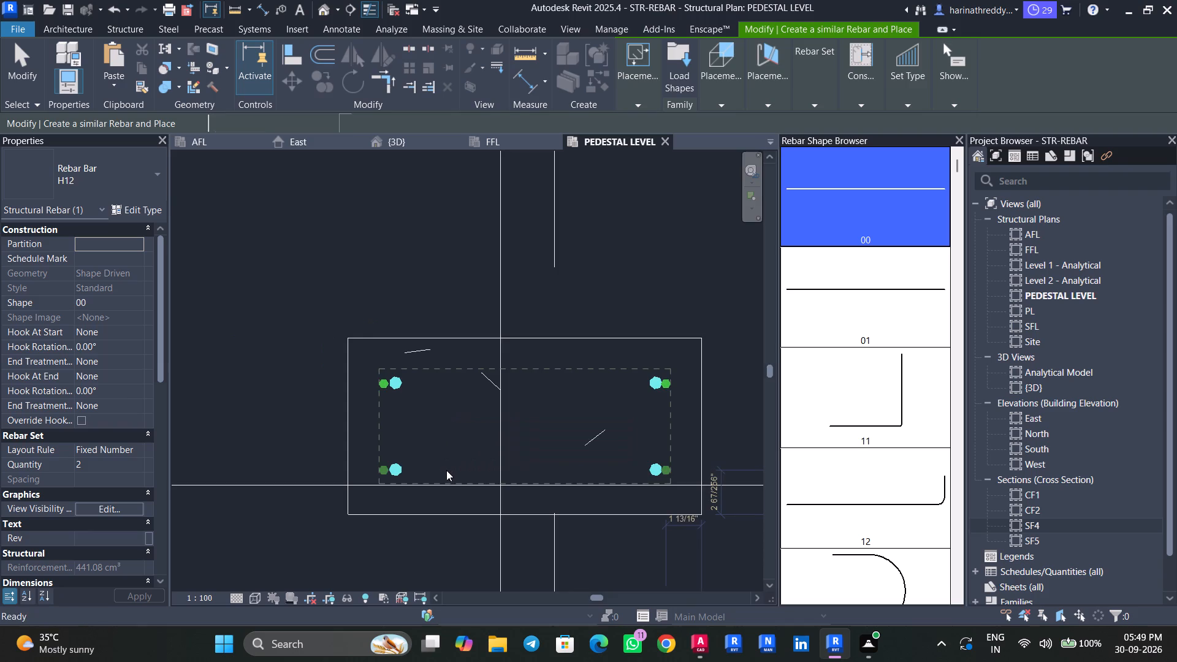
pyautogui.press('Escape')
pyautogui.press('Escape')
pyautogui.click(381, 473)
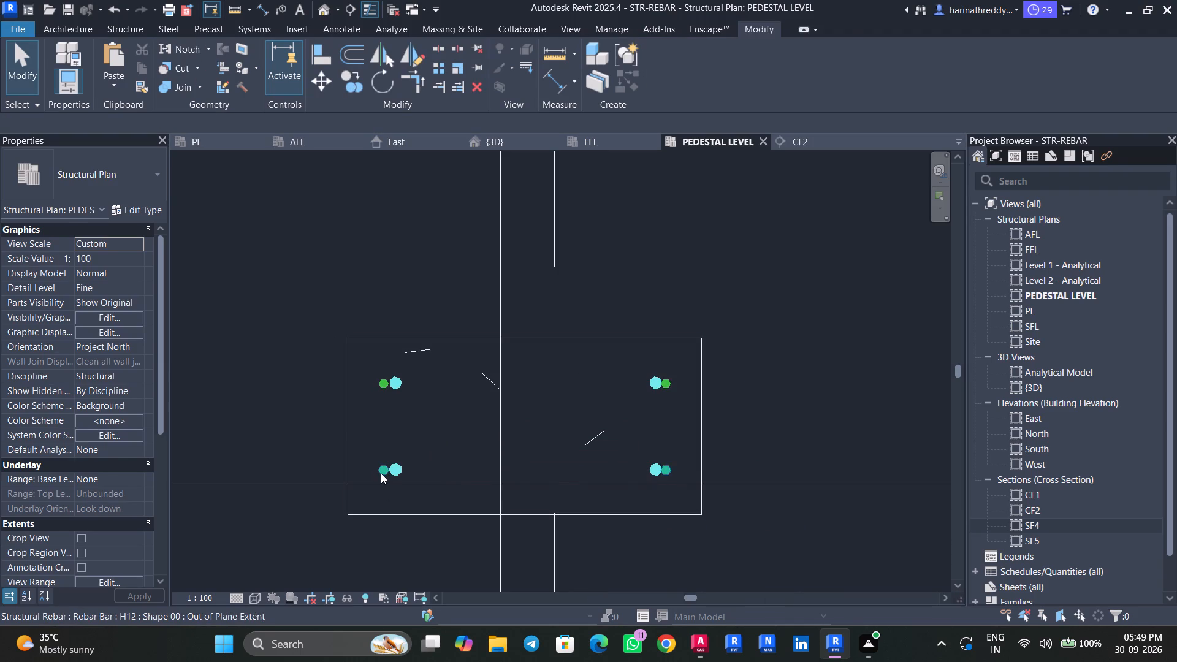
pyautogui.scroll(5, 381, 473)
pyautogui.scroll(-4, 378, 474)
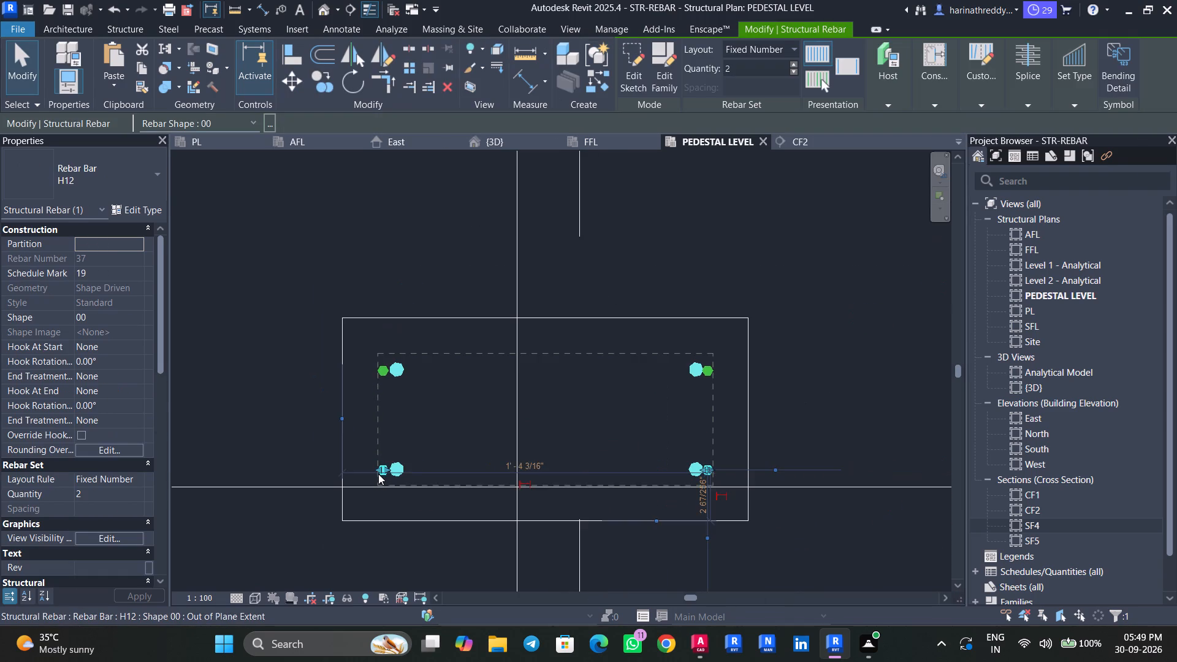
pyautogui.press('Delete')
# Move both end bars of the upper H12 set inward between the corner bars, the first to about 7.3" from the column's short side.
pyautogui.click(381, 373)
pyautogui.scroll(4, 376, 375)
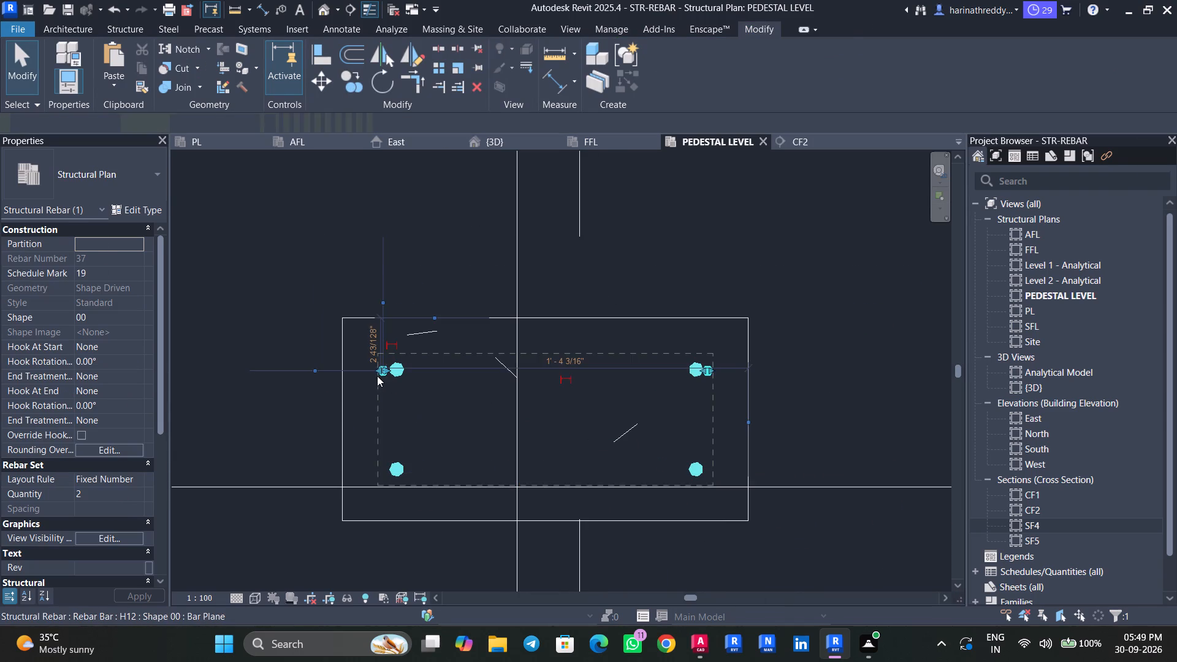
pyautogui.moveTo(389, 363); pyautogui.dragTo(583, 363)
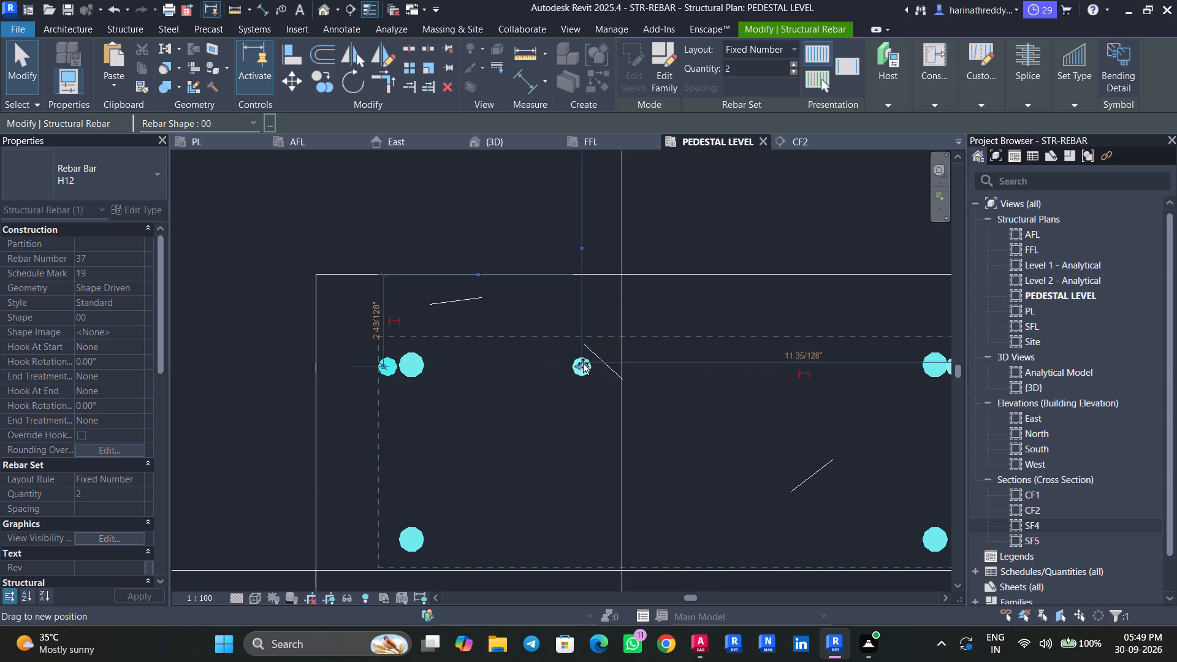
pyautogui.moveTo(583, 363); pyautogui.dragTo(606, 363)
pyautogui.moveTo(674, 411); pyautogui.dragTo(522, 413, button='middle')
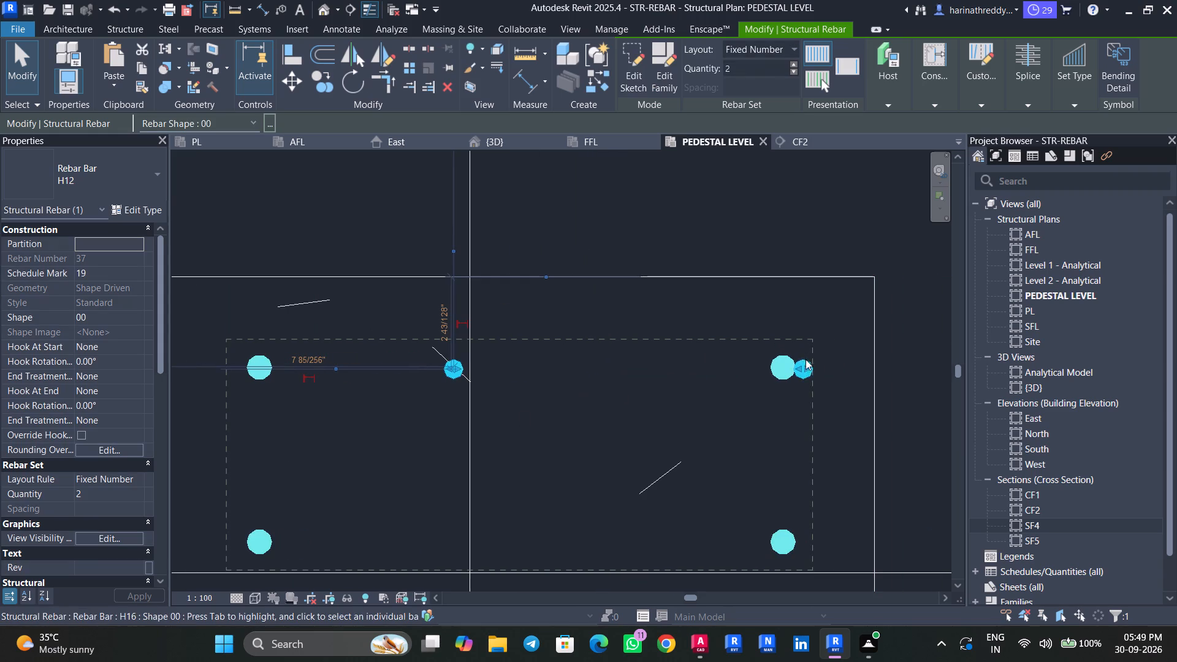
pyautogui.moveTo(802, 367); pyautogui.dragTo(622, 367)
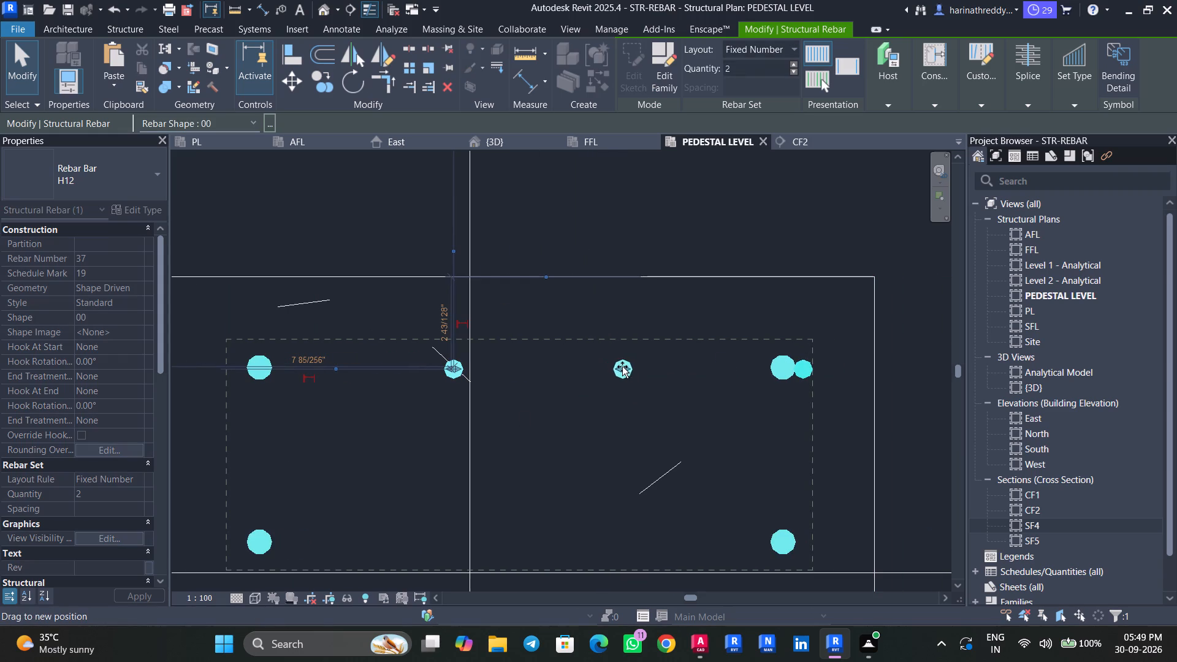
pyautogui.moveTo(622, 367); pyautogui.dragTo(615, 367)
pyautogui.press('Escape')
pyautogui.press('Escape')
pyautogui.press('Escape')
# Mirror the upper H12 set about the C2 column's long centreline to copy it into the lower row.
pyautogui.click(449, 374)
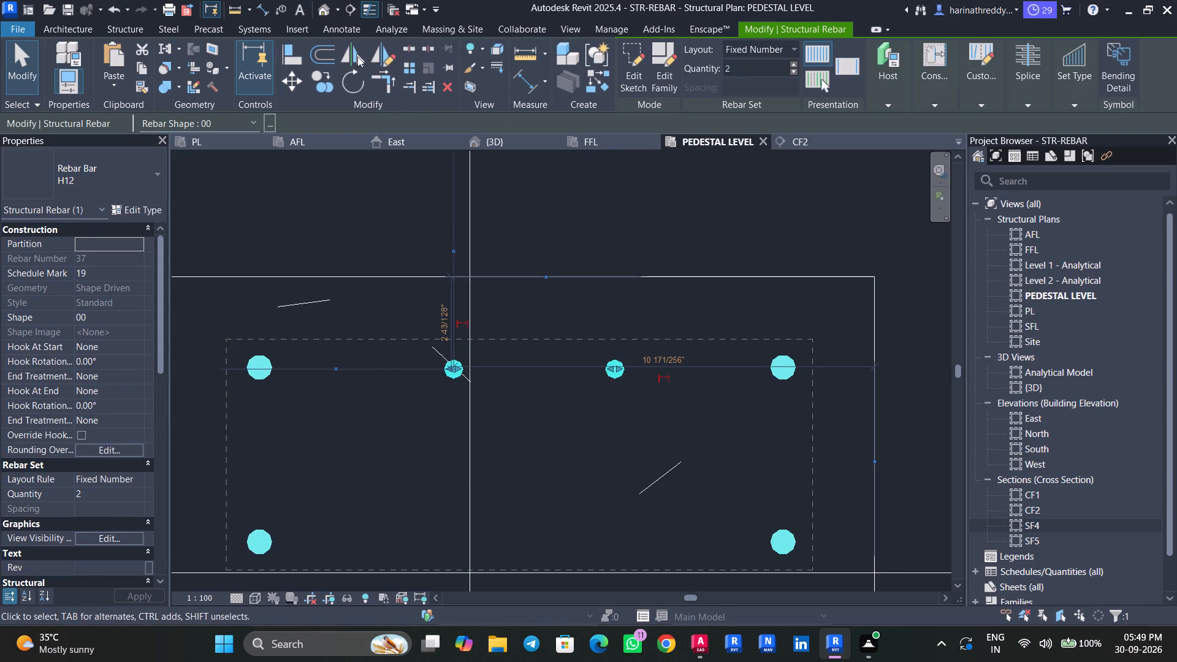
pyautogui.click(357, 56)
pyautogui.click(436, 457)
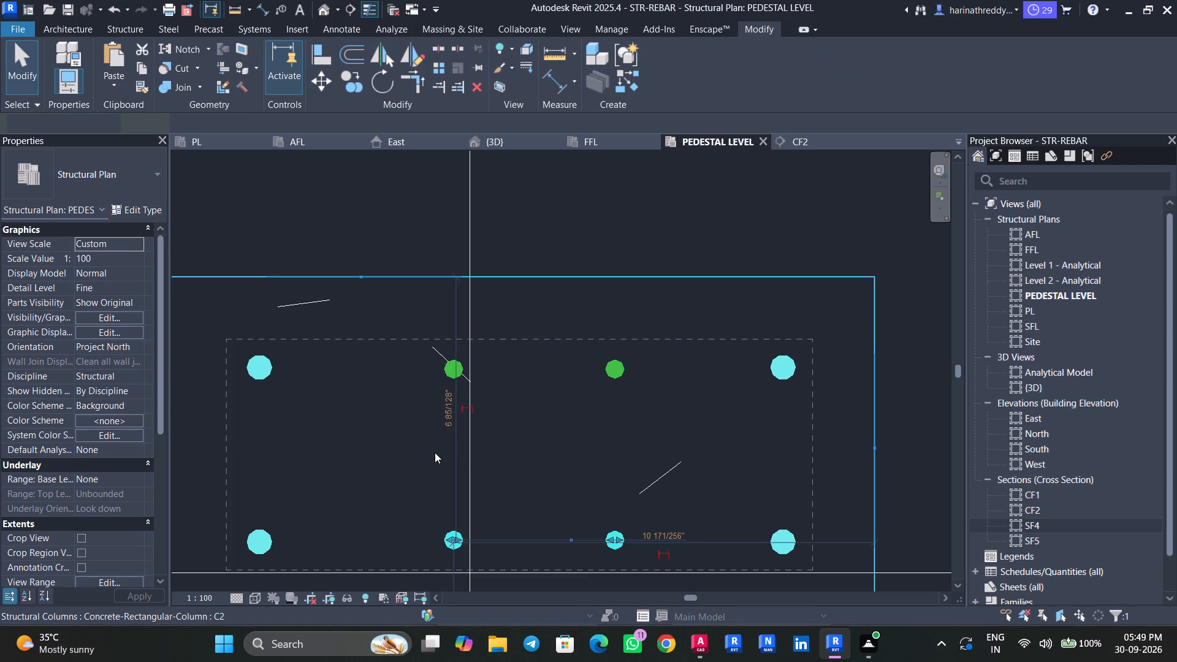
pyautogui.press('Escape')
pyautogui.press('Escape')
pyautogui.press('Escape')
# Place a shape 52 H12 stirrup set of 2, about 375 x 145 mm, around all vertical bars in the C2 column.
pyautogui.scroll(-4, 404, 418)
pyautogui.click(378, 332)
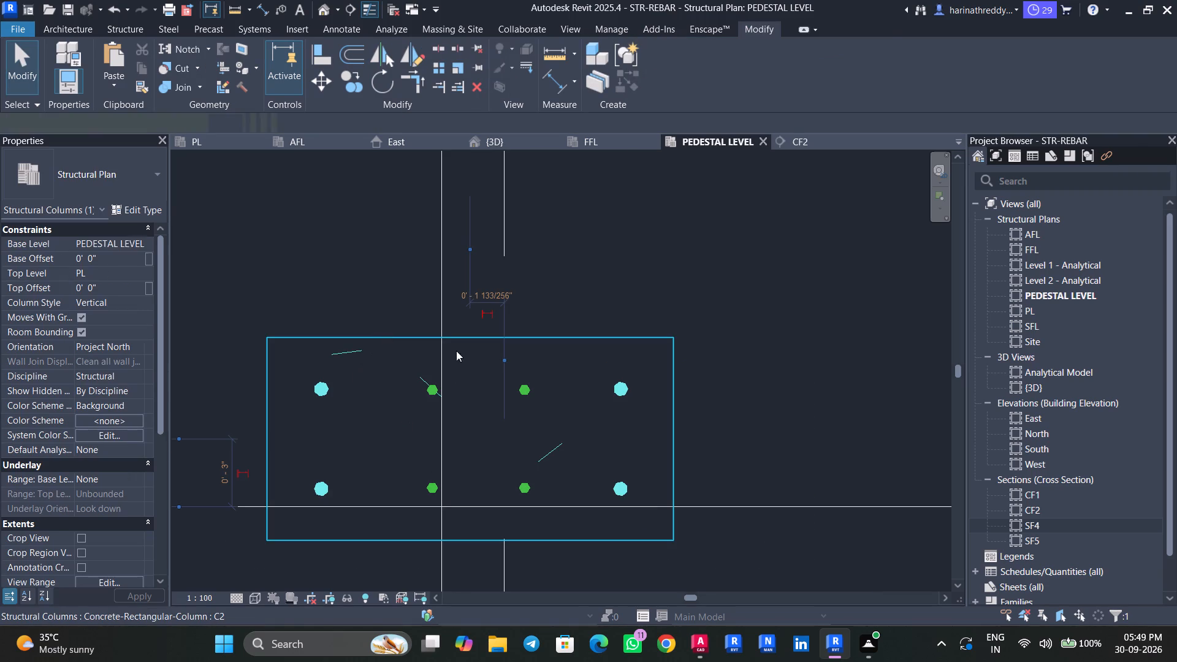
pyautogui.click(785, 78)
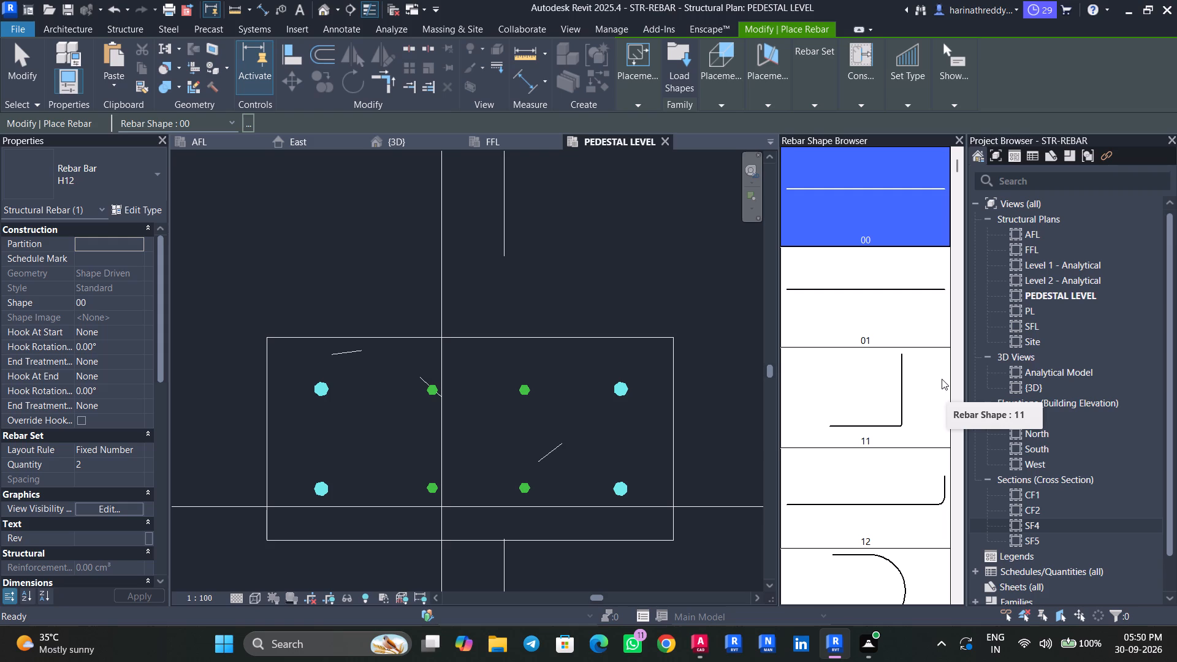
pyautogui.scroll(-4, 919, 407)
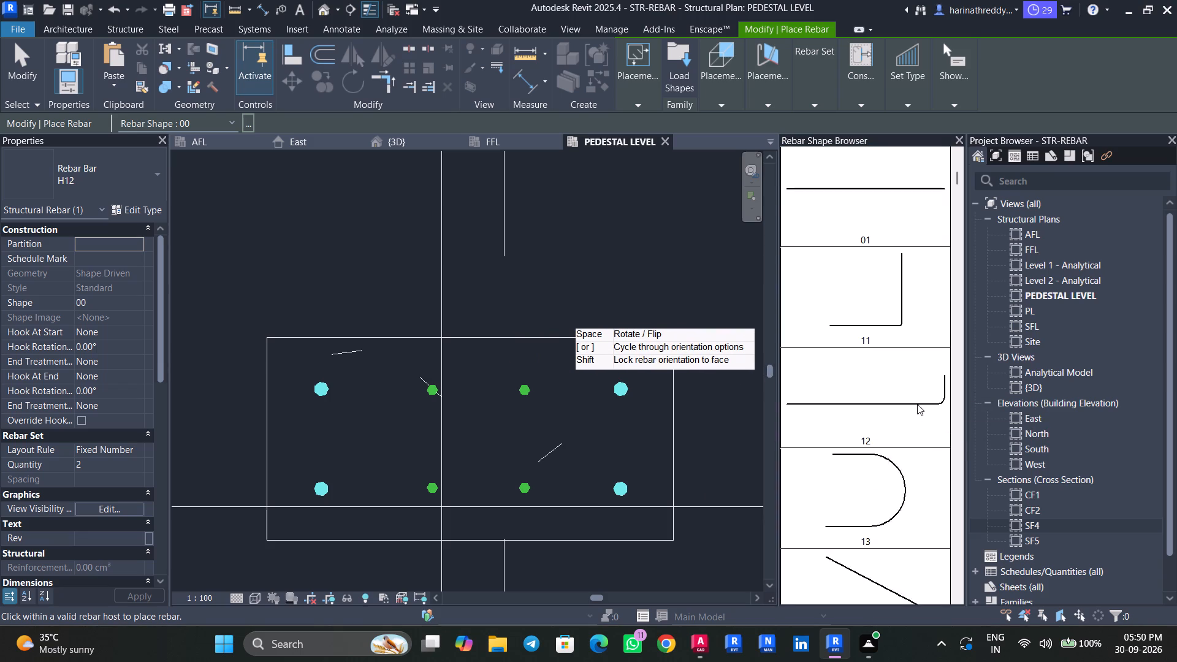
pyautogui.scroll(-20, 917, 404)
pyautogui.scroll(-11, 917, 404)
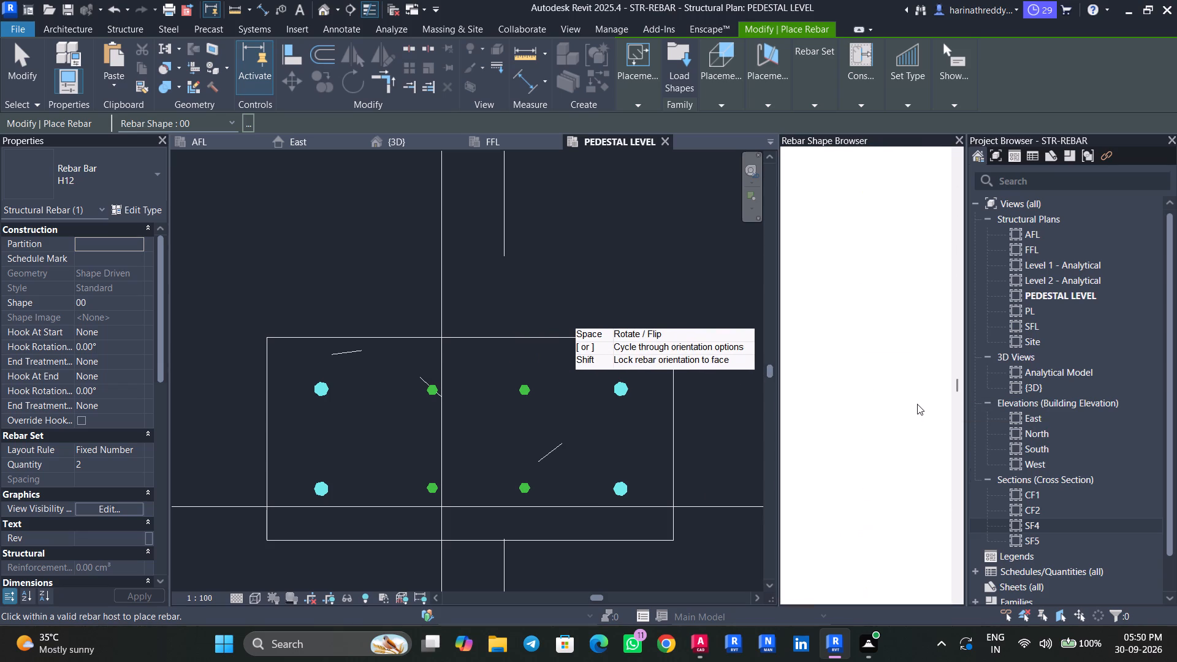
pyautogui.scroll(-14, 917, 404)
pyautogui.click(893, 540)
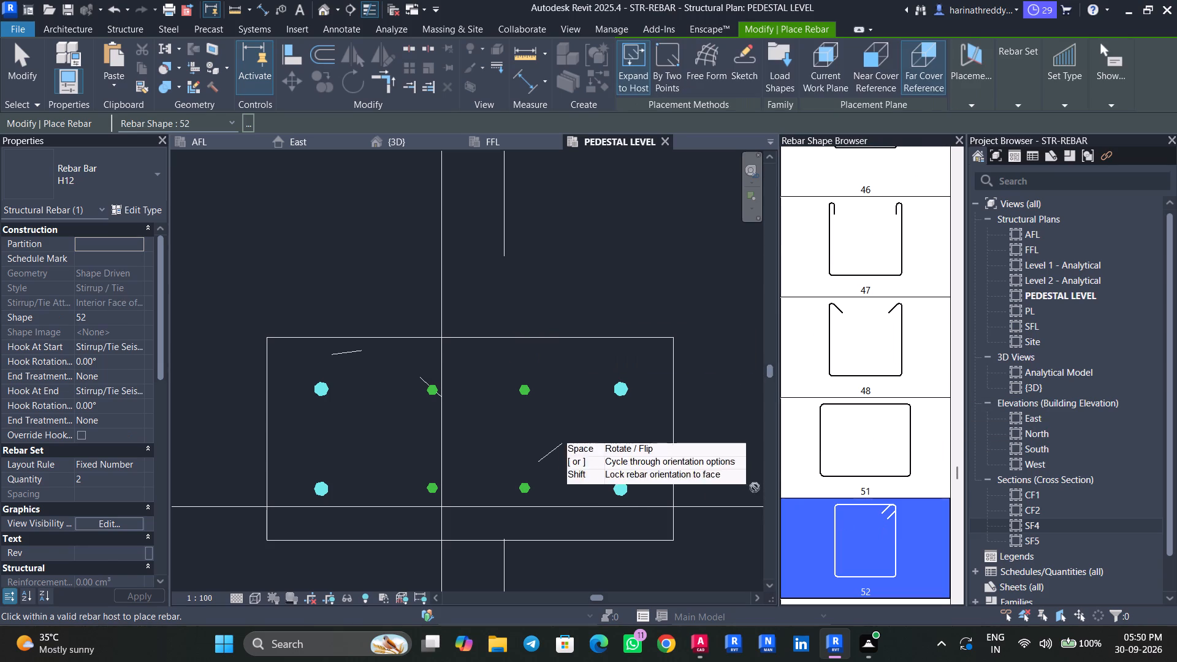
pyautogui.click(991, 104)
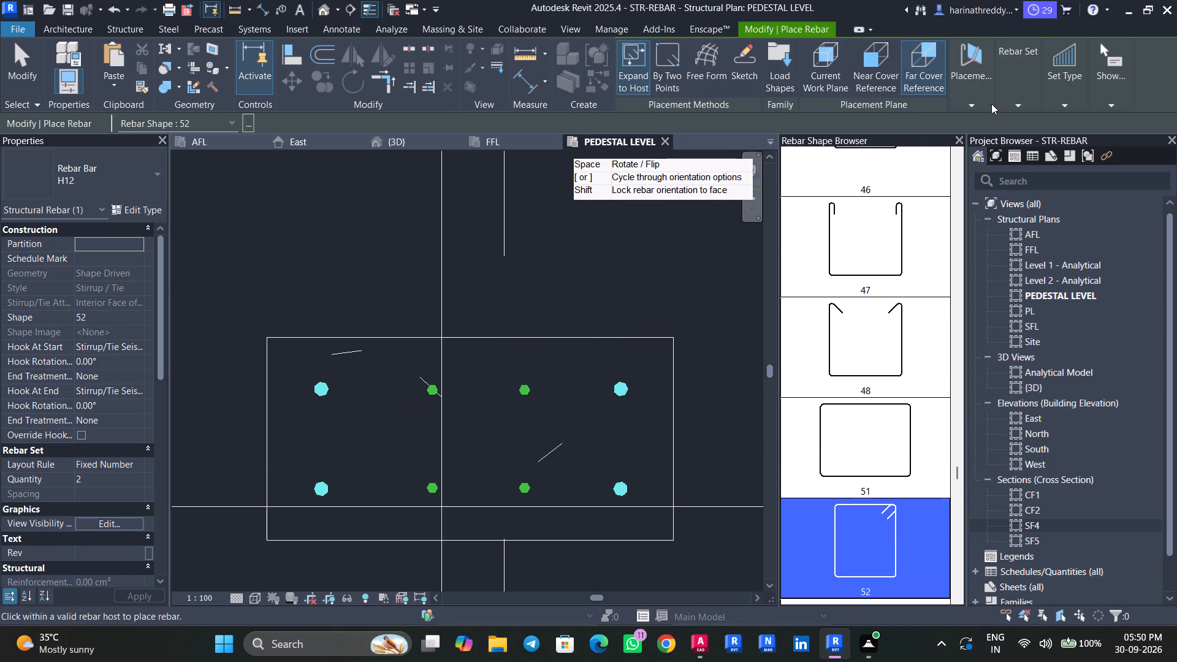
pyautogui.click(964, 133)
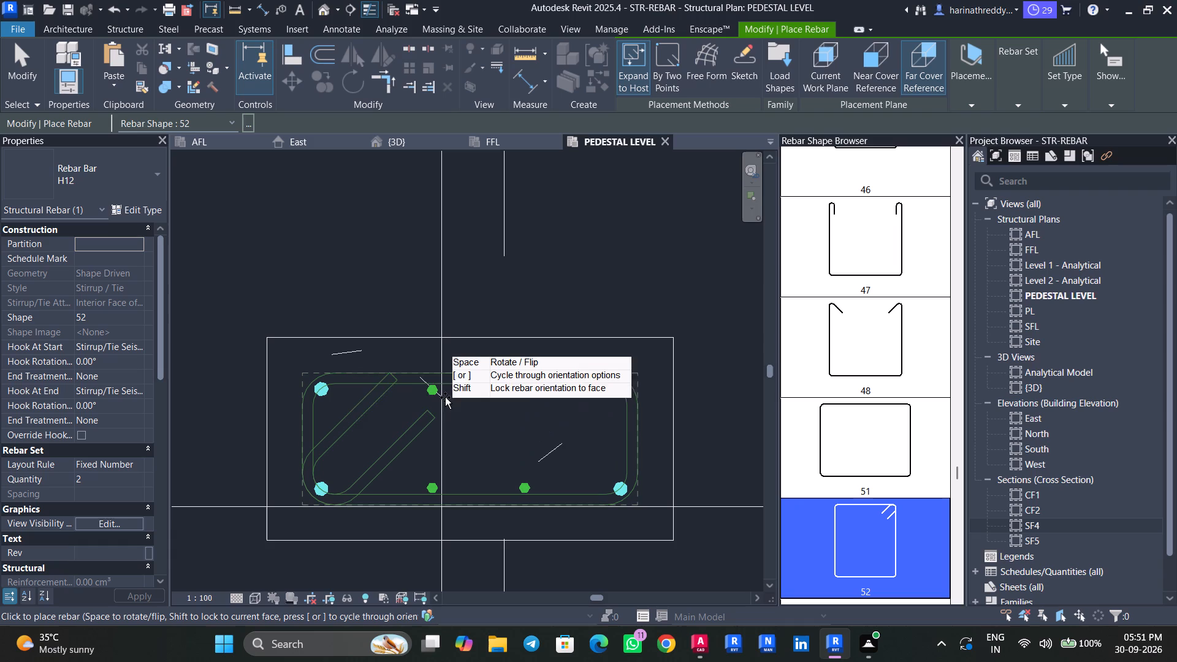
pyautogui.click(517, 456)
pyautogui.press('Escape')
pyautogui.press('Escape')
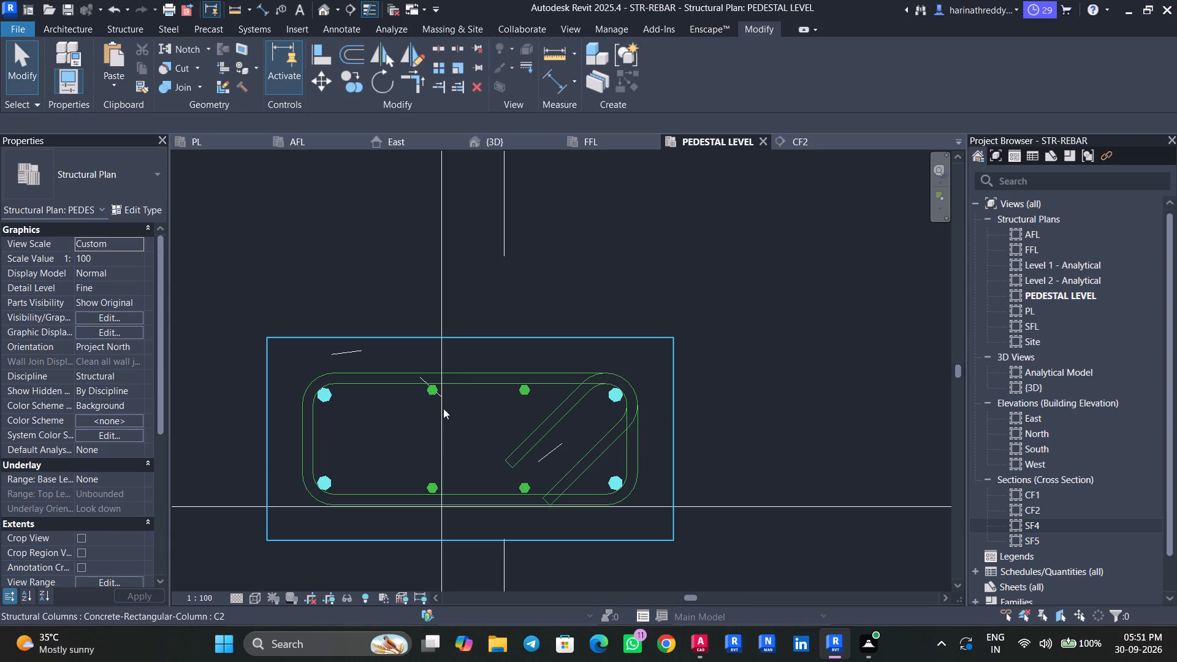
# Create a similar shape 52 H12 stirrup in the C2 column, with its hooks at the opposite upper corner.
pyautogui.click(465, 384)
pyautogui.write('CS')
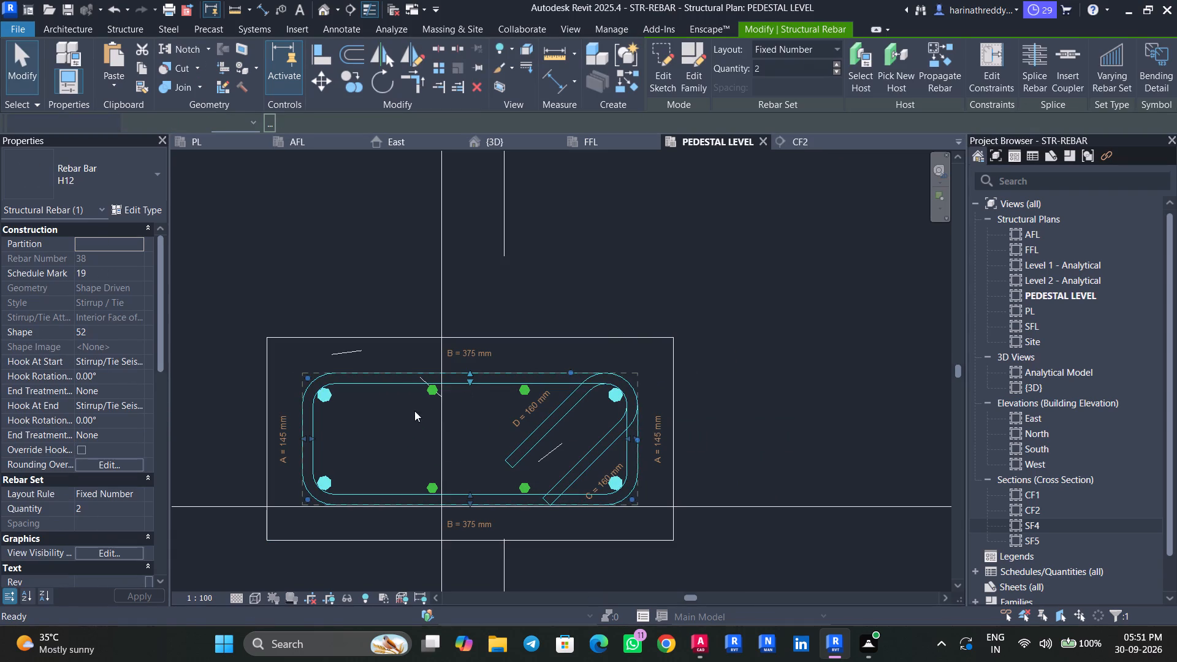
pyautogui.click(379, 425)
pyautogui.press('Escape')
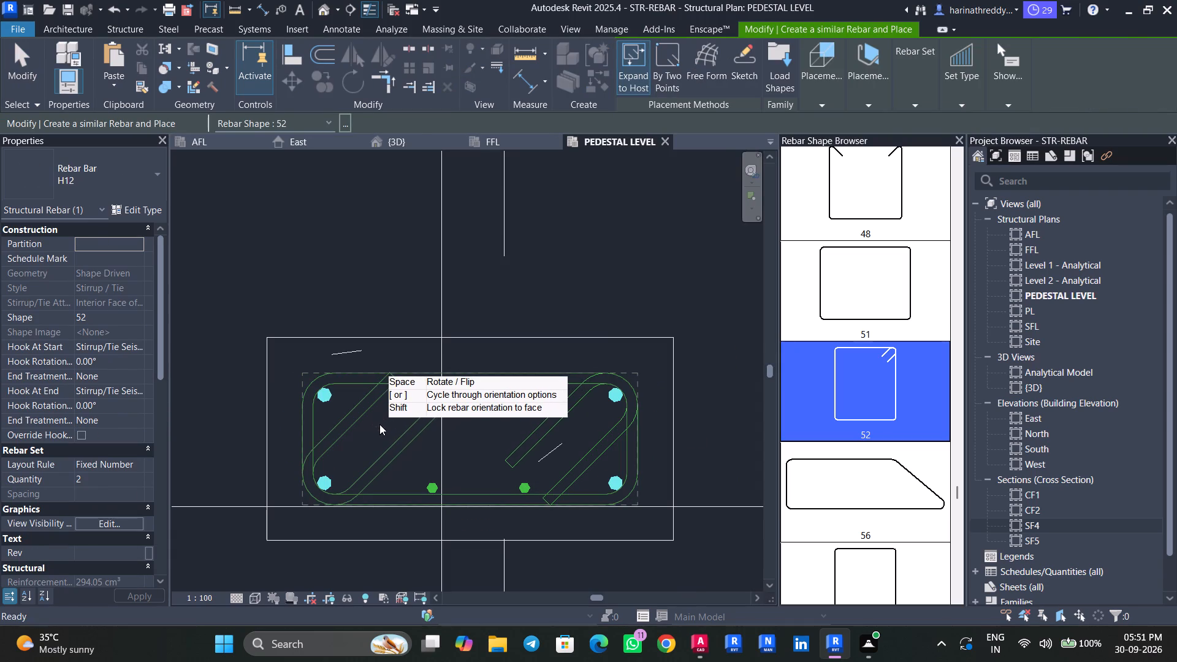
pyautogui.press('Escape')
pyautogui.press('Escape')
# Narrow the second stirrup from both short sides to about 150 mm wide so it encloses only the four middle H12 bars.
pyautogui.click(338, 435)
pyautogui.moveTo(311, 443); pyautogui.dragTo(384, 444)
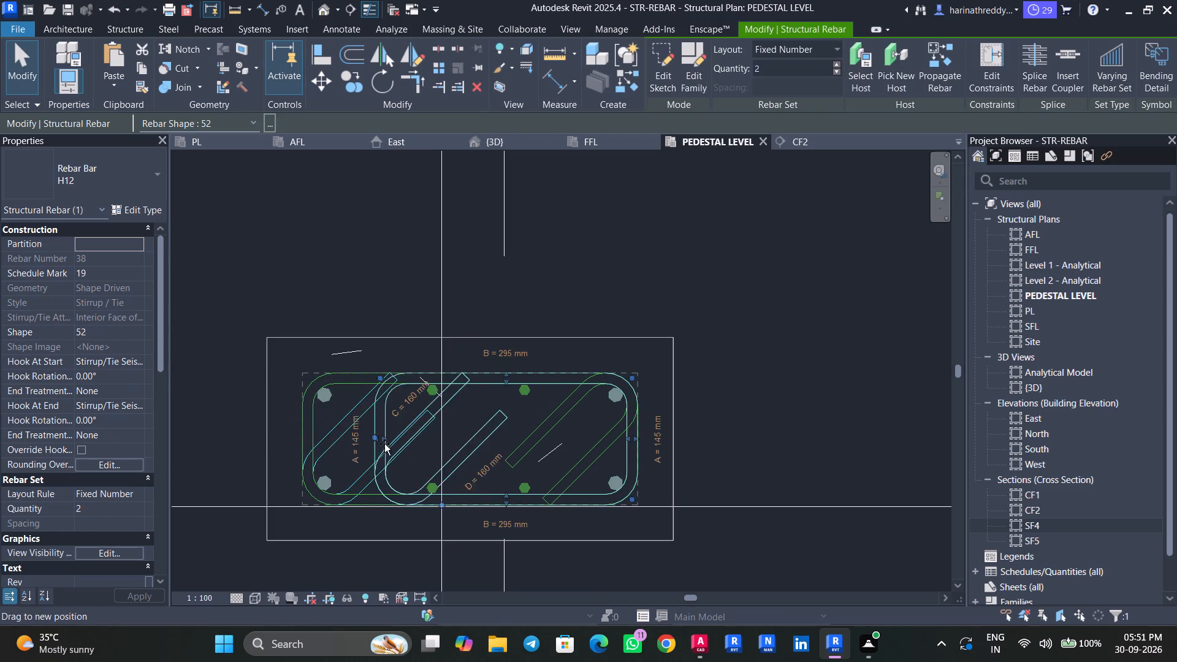
pyautogui.moveTo(384, 444); pyautogui.dragTo(411, 443)
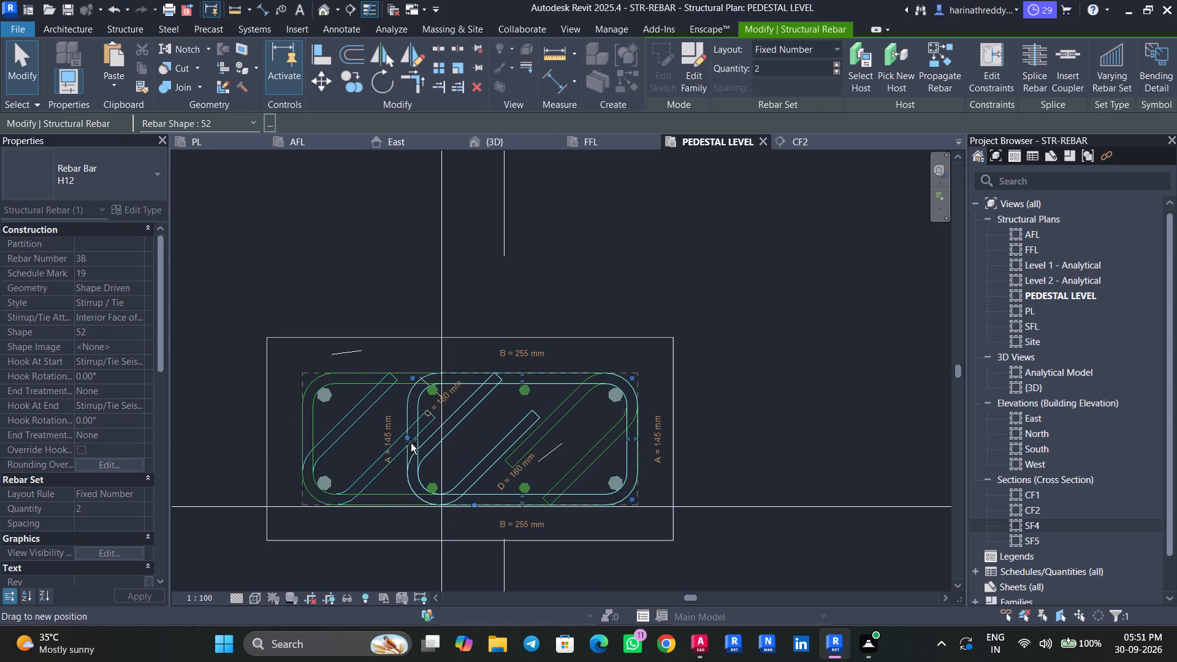
pyautogui.moveTo(411, 443); pyautogui.dragTo(415, 444)
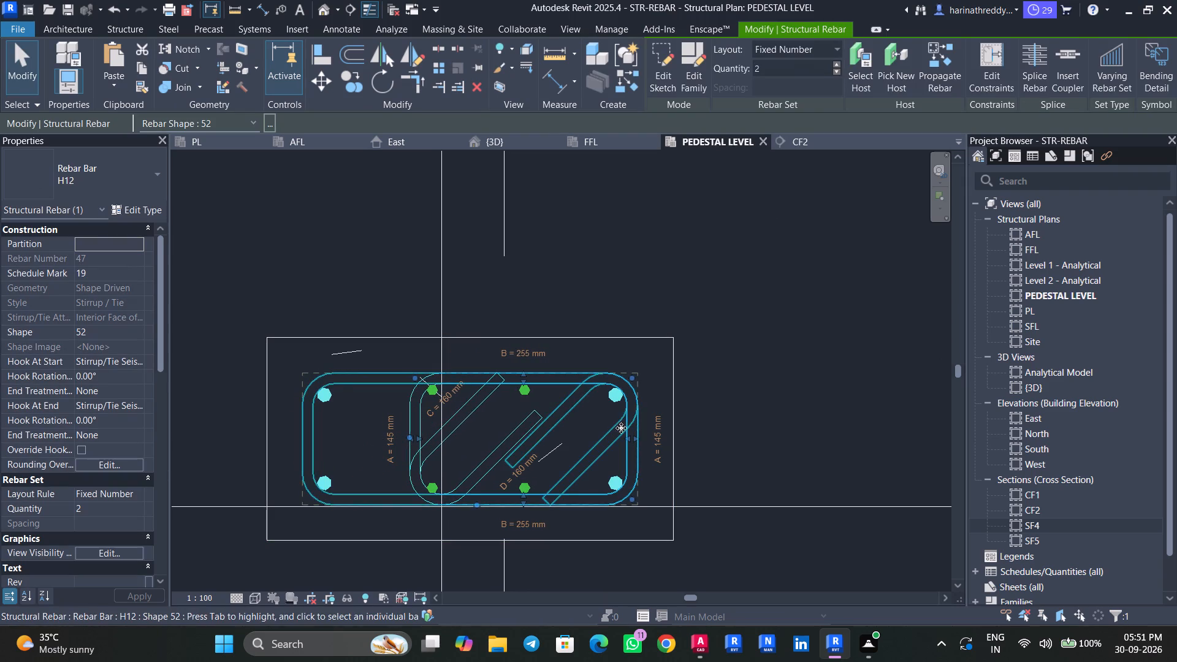
pyautogui.moveTo(628, 438); pyautogui.dragTo(543, 442)
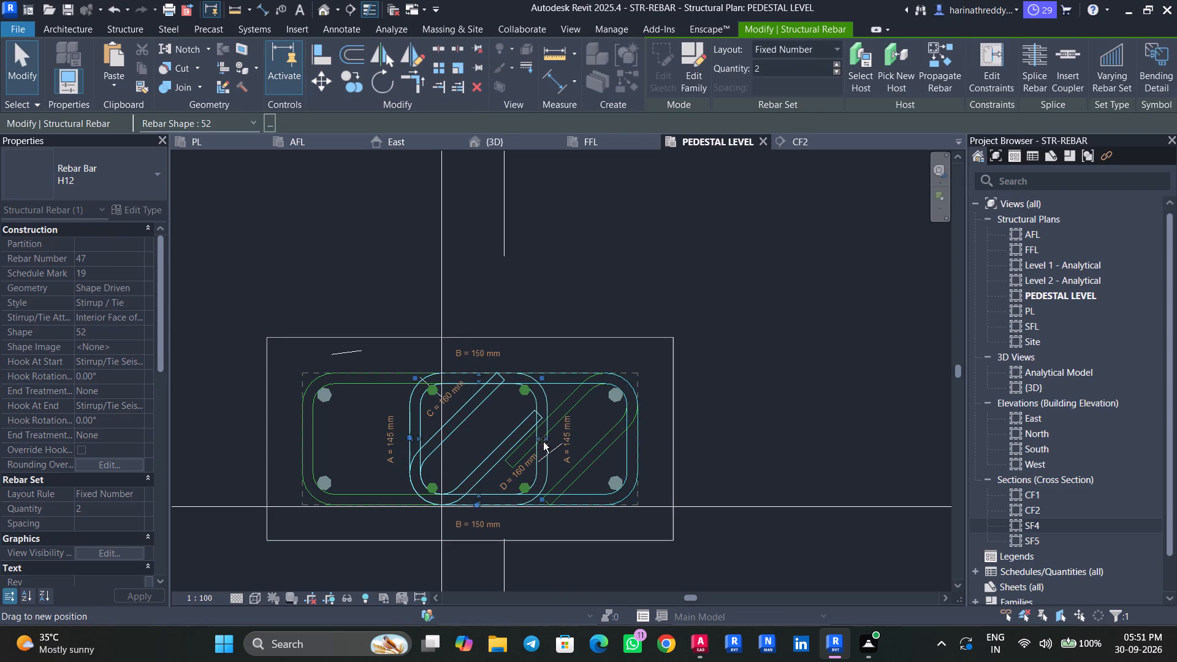
pyautogui.moveTo(543, 442); pyautogui.dragTo(540, 441)
pyautogui.press('Escape')
pyautogui.press('Escape')
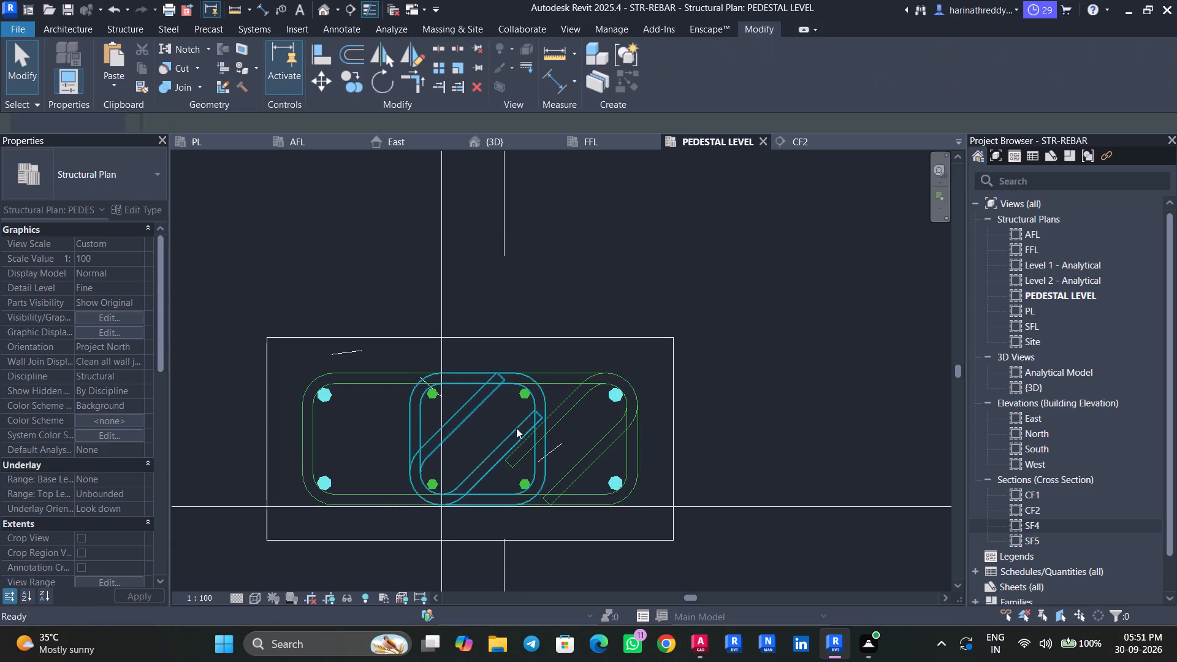
pyautogui.press('Escape')
# In section SF4, extend the C2 column's inner H12 vertical bar set down through the pedestal into the footing, about 3320 mm long.
pyautogui.scroll(5, 513, 422)
pyautogui.scroll(-3, 416, 431)
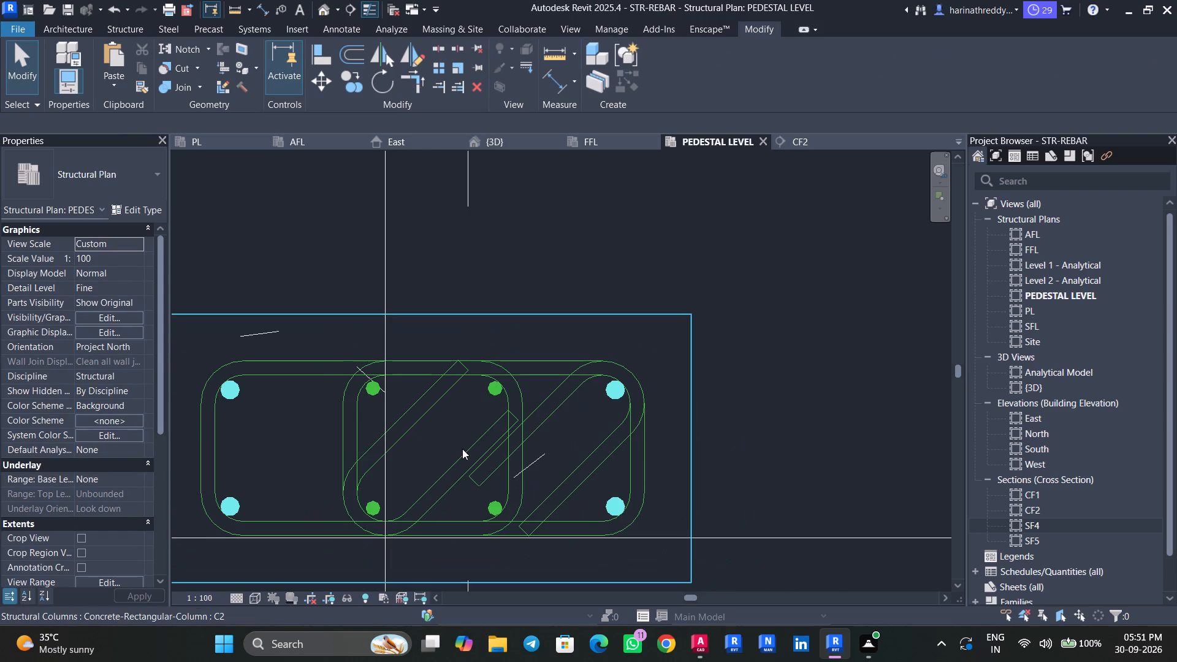
pyautogui.scroll(-5, 365, 245)
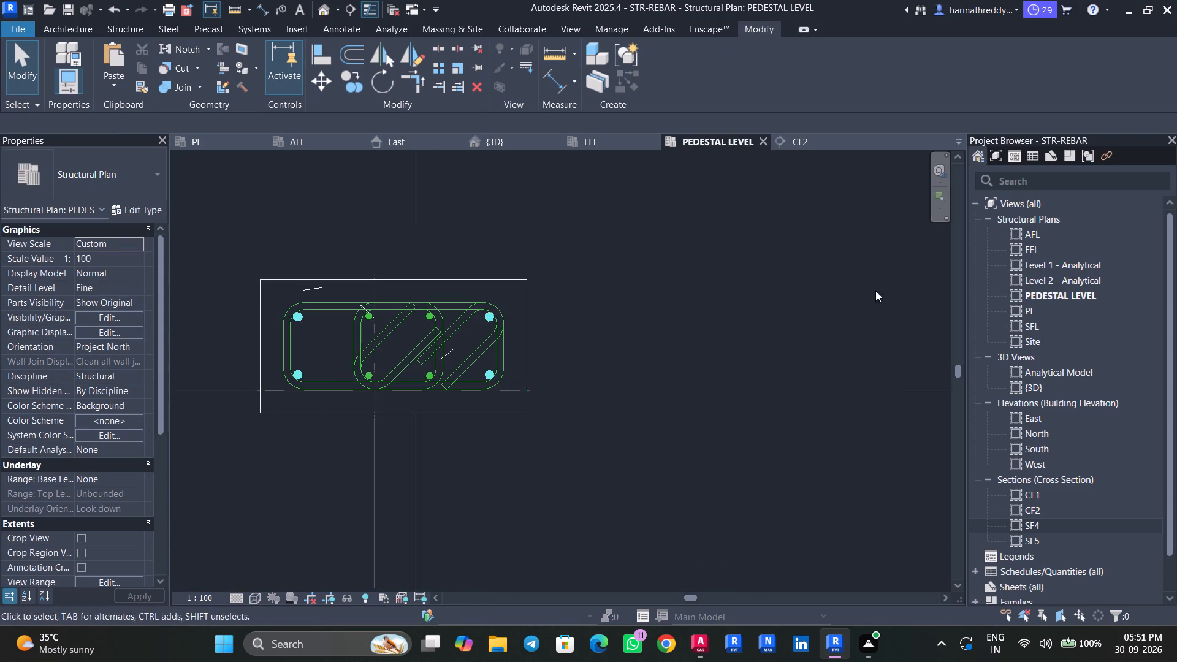
pyautogui.doubleClick(1040, 528)
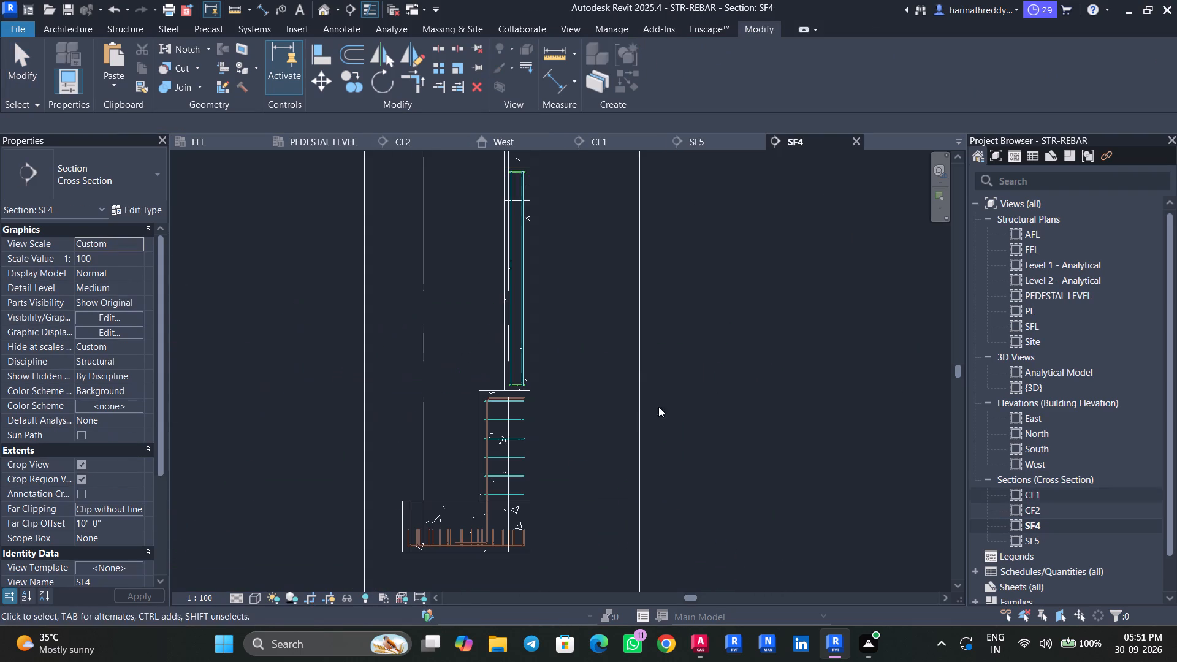
pyautogui.scroll(6, 506, 354)
pyautogui.click(517, 378)
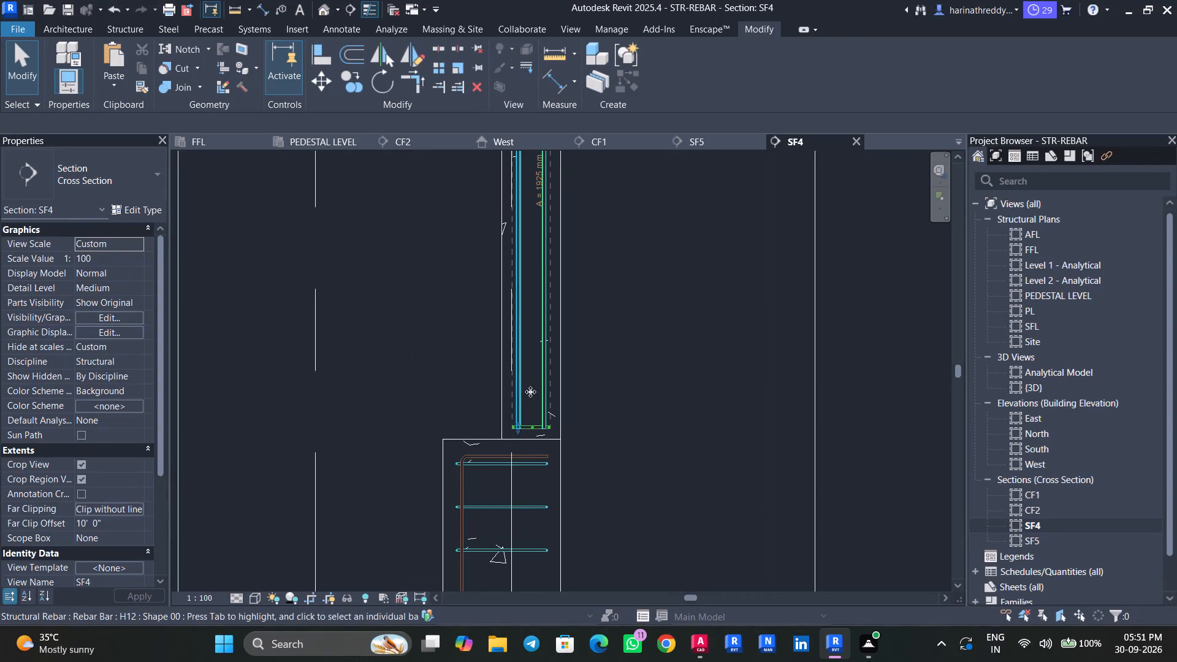
pyautogui.moveTo(535, 397); pyautogui.dragTo(530, 268, button='middle')
pyautogui.moveTo(510, 301); pyautogui.dragTo(513, 511)
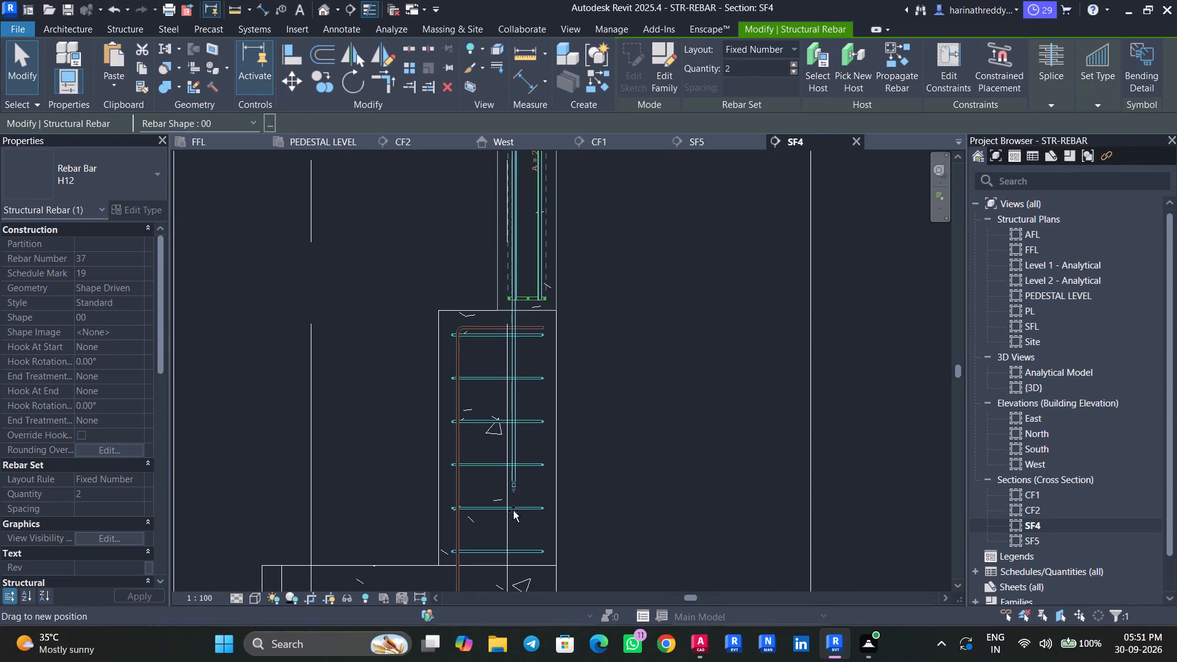
pyautogui.moveTo(513, 511); pyautogui.dragTo(514, 516)
pyautogui.scroll(1, 545, 510)
pyautogui.moveTo(543, 503); pyautogui.dragTo(528, 285, button='middle')
pyautogui.moveTo(490, 300); pyautogui.dragTo(496, 434)
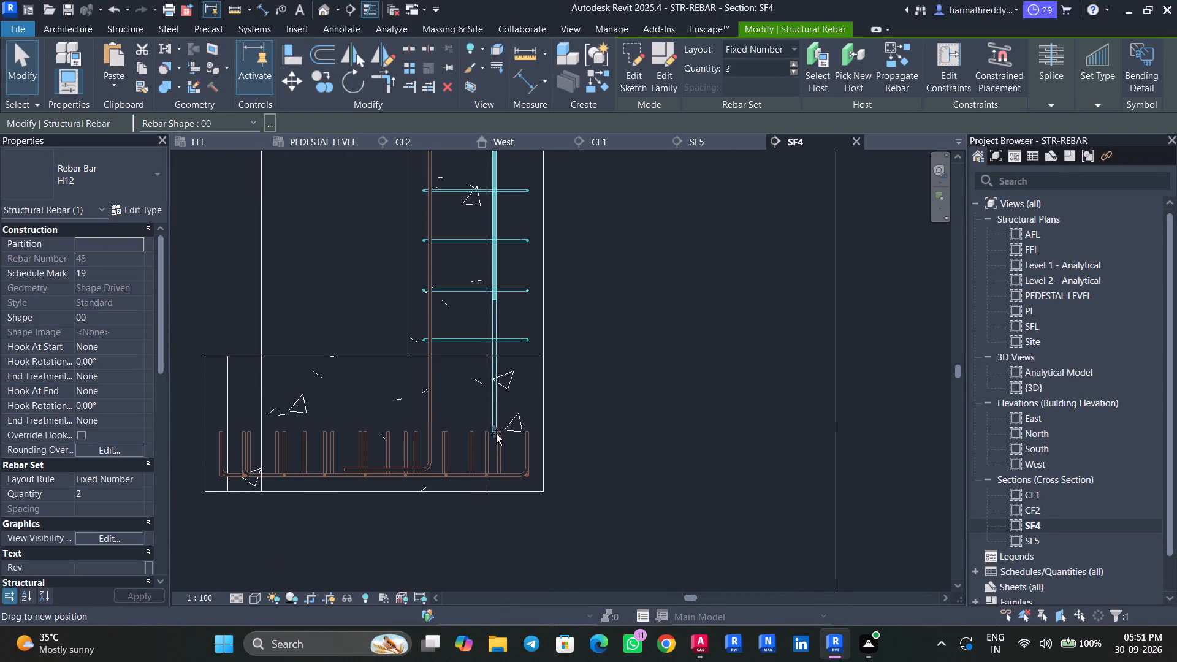
pyautogui.moveTo(496, 434); pyautogui.dragTo(495, 464)
pyautogui.moveTo(522, 250); pyautogui.dragTo(520, 447, button='middle')
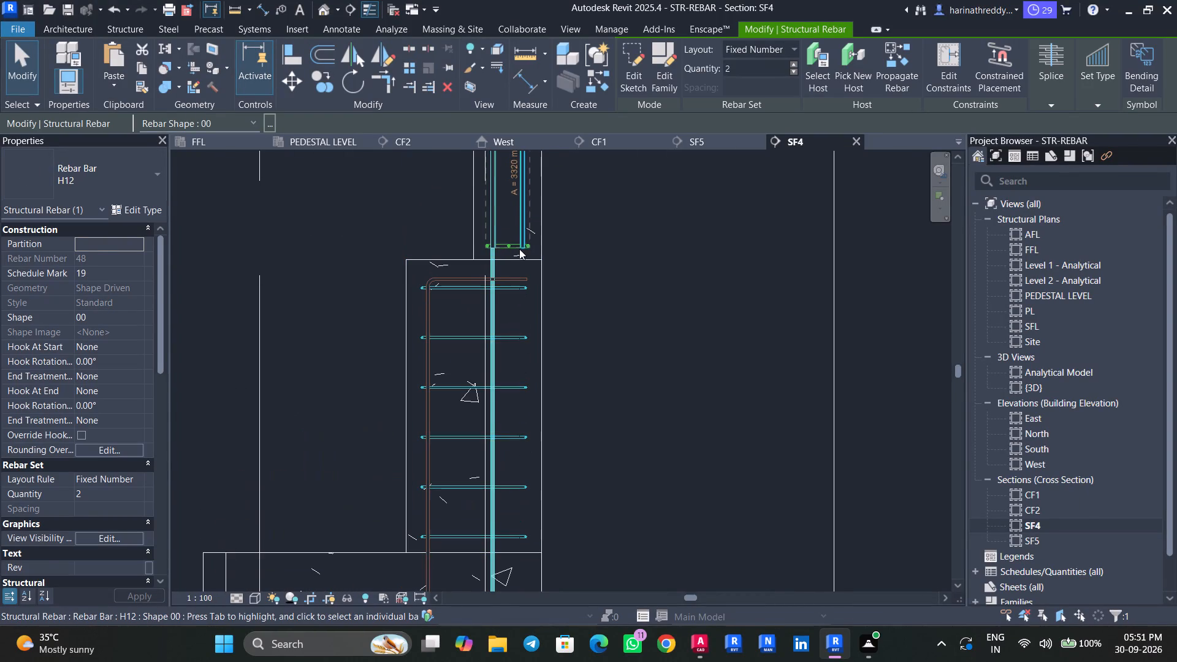
# Extend the C2 column's outer-face H12 vertical bar set down through the pedestal to just above the footing's bottom mesh.
pyautogui.press('Escape')
pyautogui.click(524, 227)
pyautogui.moveTo(525, 251); pyautogui.dragTo(545, 516)
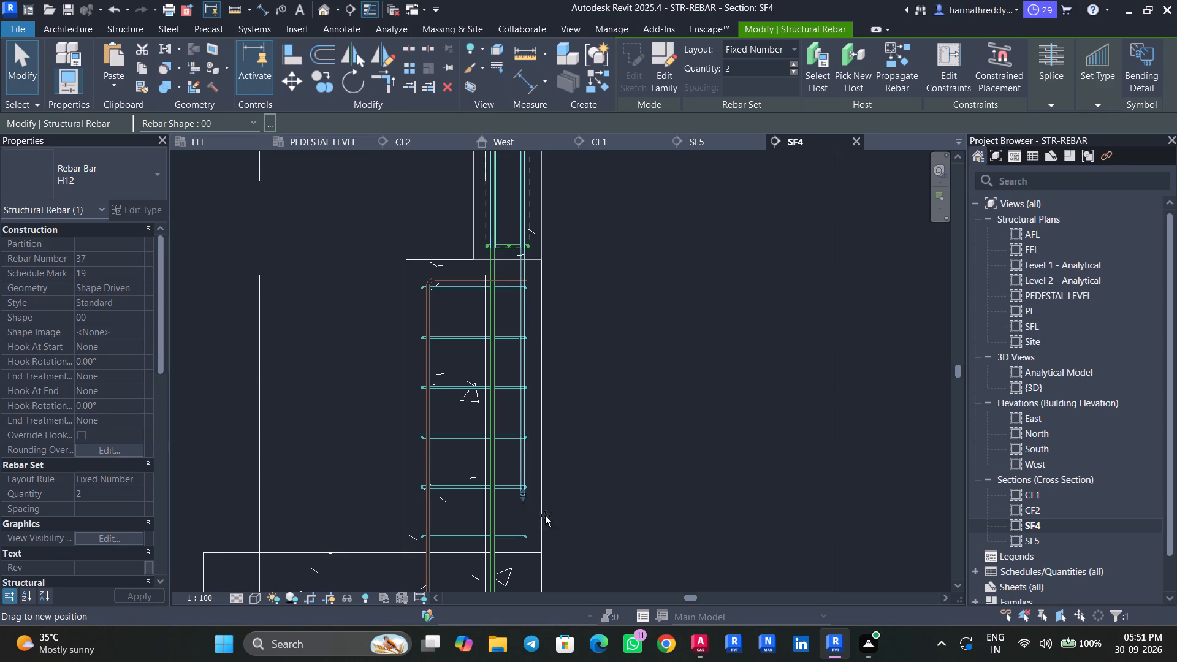
pyautogui.moveTo(545, 516); pyautogui.dragTo(548, 530)
pyautogui.moveTo(554, 511); pyautogui.dragTo(540, 265, button='middle')
pyautogui.moveTo(510, 285); pyautogui.dragTo(506, 379)
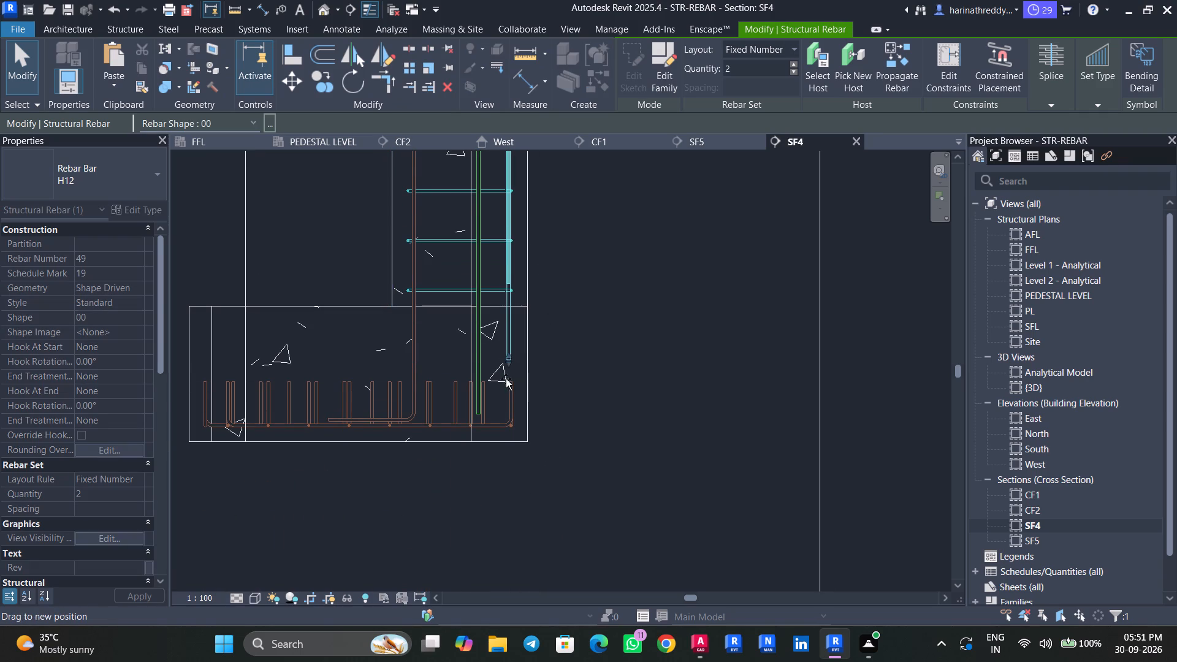
pyautogui.moveTo(506, 379); pyautogui.dragTo(508, 413)
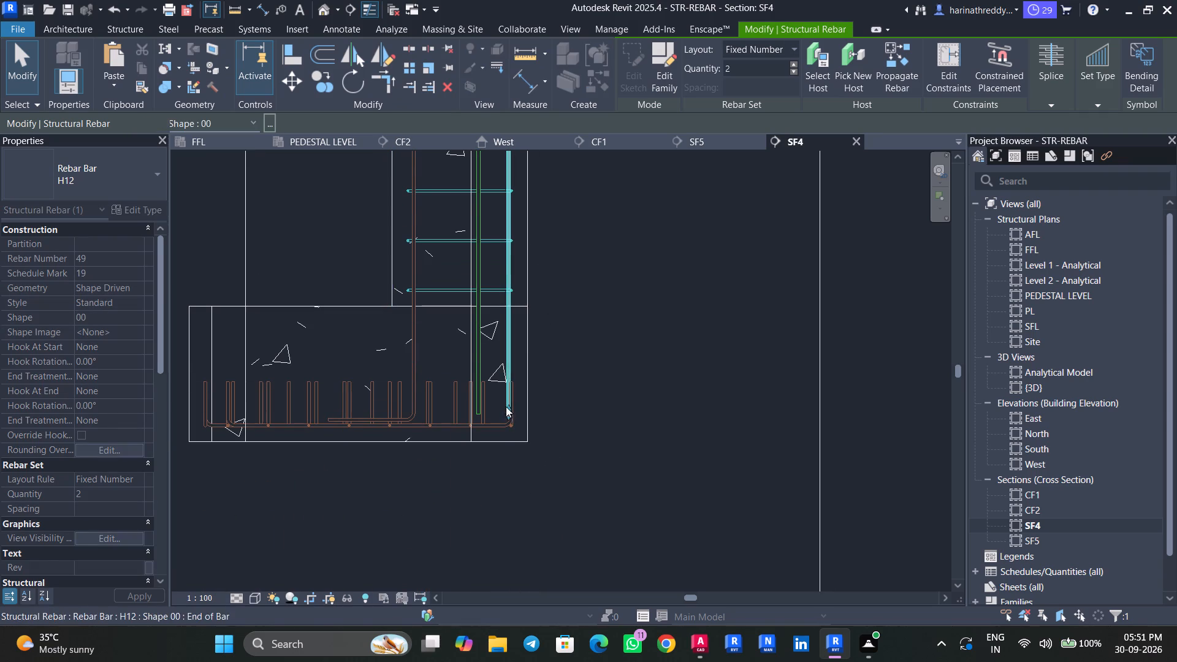
pyautogui.press('Escape')
pyautogui.press('Escape')
pyautogui.press('Escape')
# Edit the outer H12 bar set's sketch to add a horizontal leg about 90 mm long at its base, pointing into the footing.
pyautogui.scroll(8, 494, 409)
pyautogui.click(522, 401)
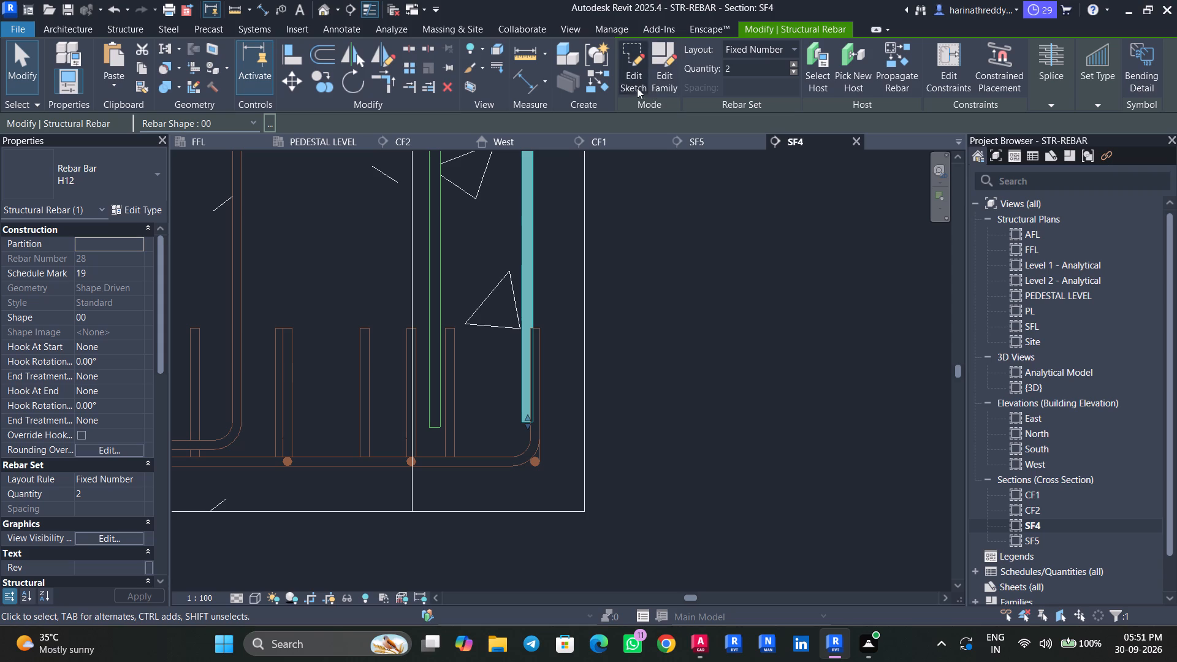
pyautogui.click(630, 85)
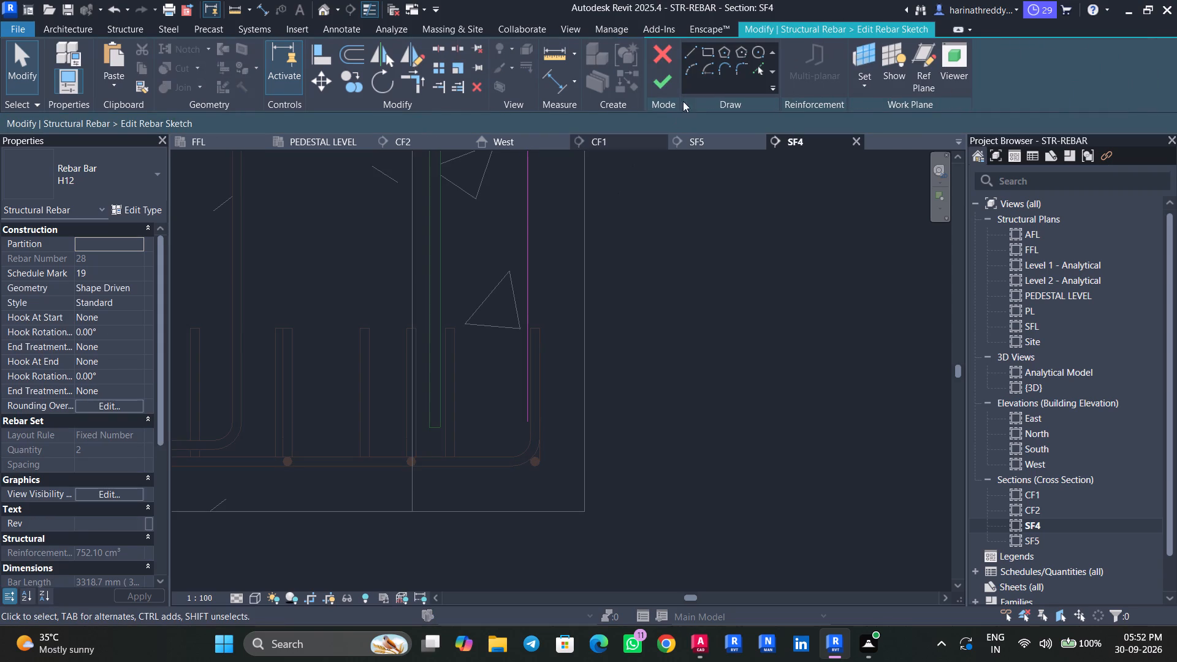
pyautogui.click(692, 53)
pyautogui.click(529, 431)
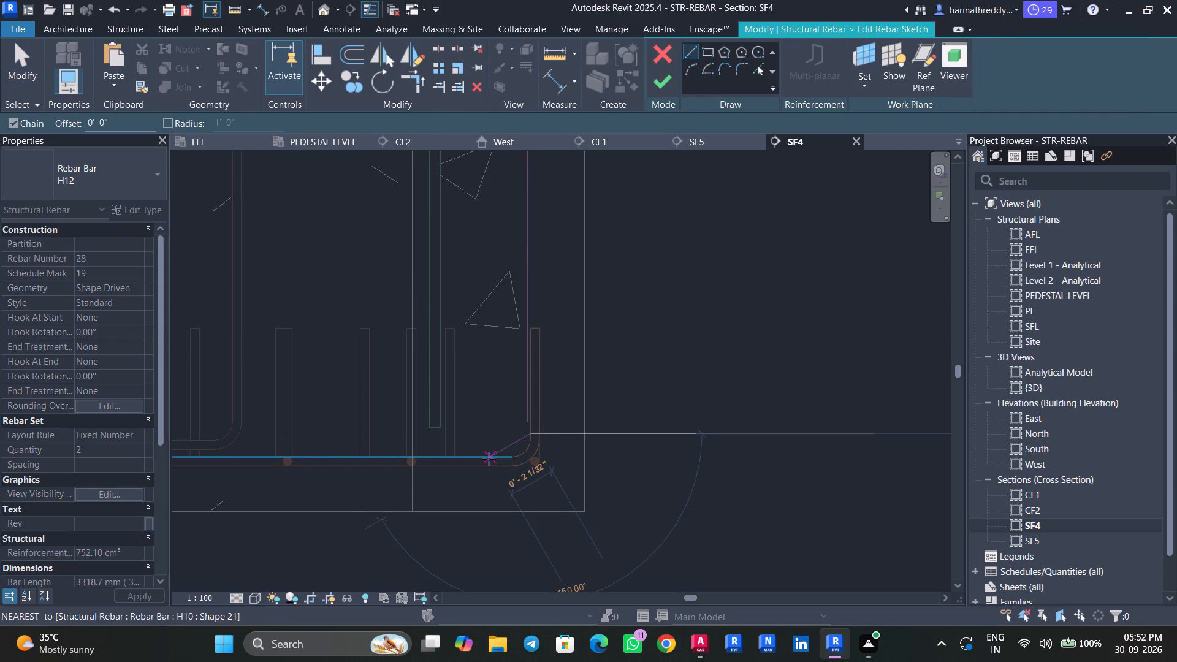
pyautogui.press('Escape')
pyautogui.click(525, 425)
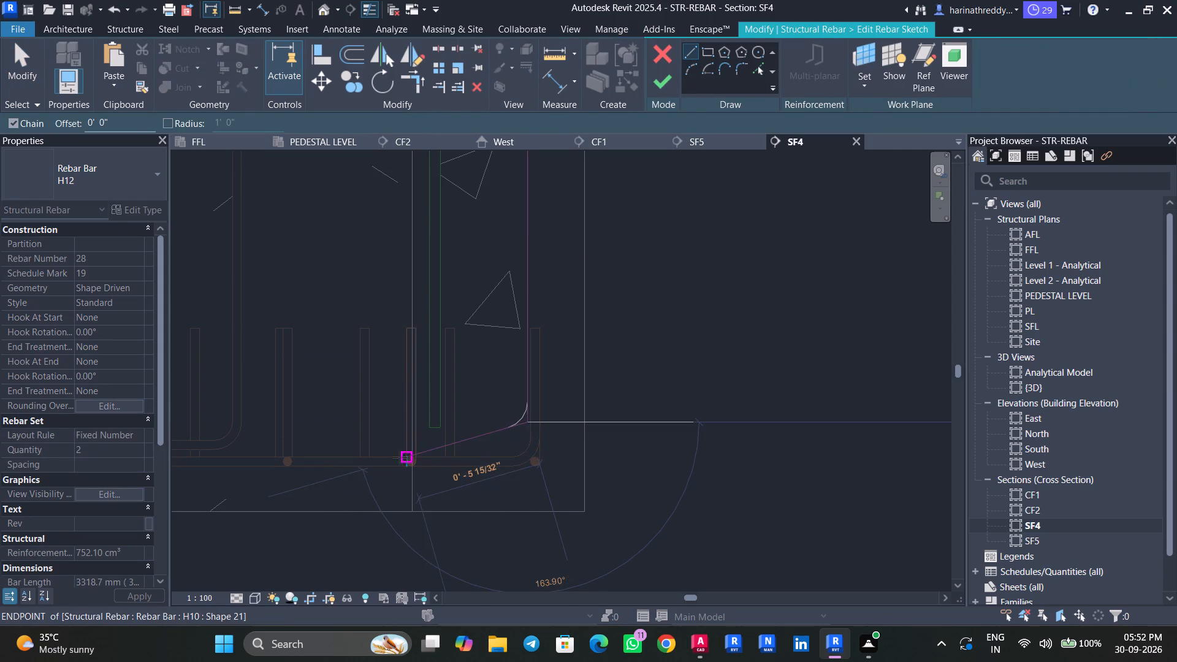
pyautogui.scroll(5, 515, 437)
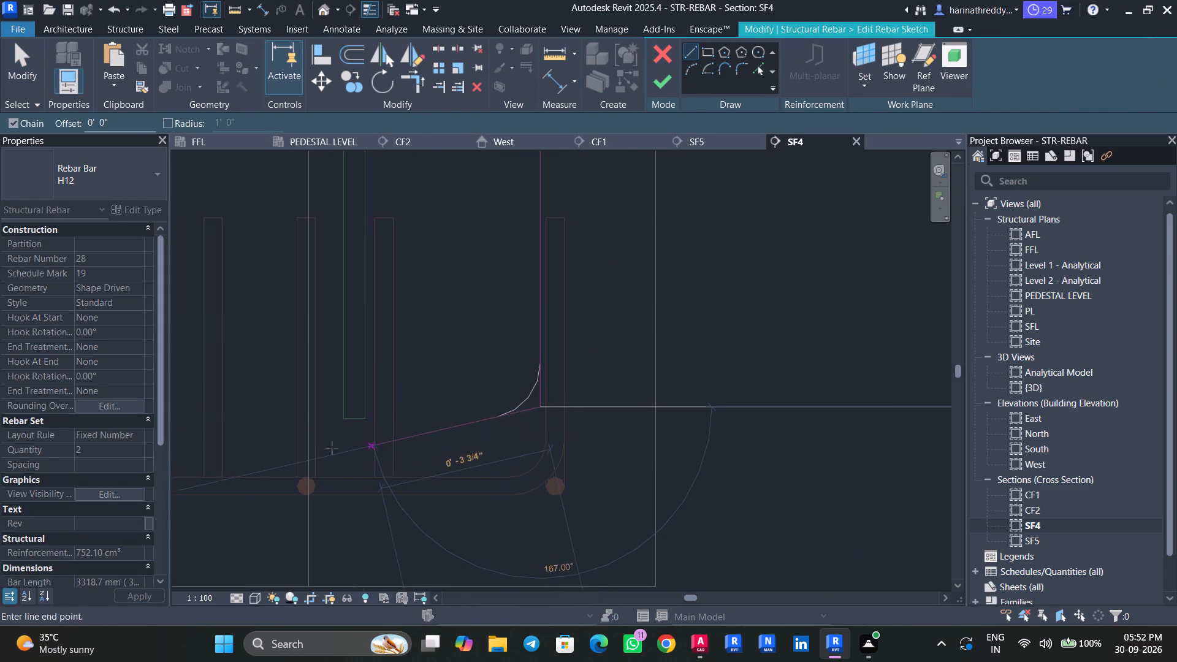
pyautogui.moveTo(290, 437); pyautogui.dragTo(517, 443, button='middle')
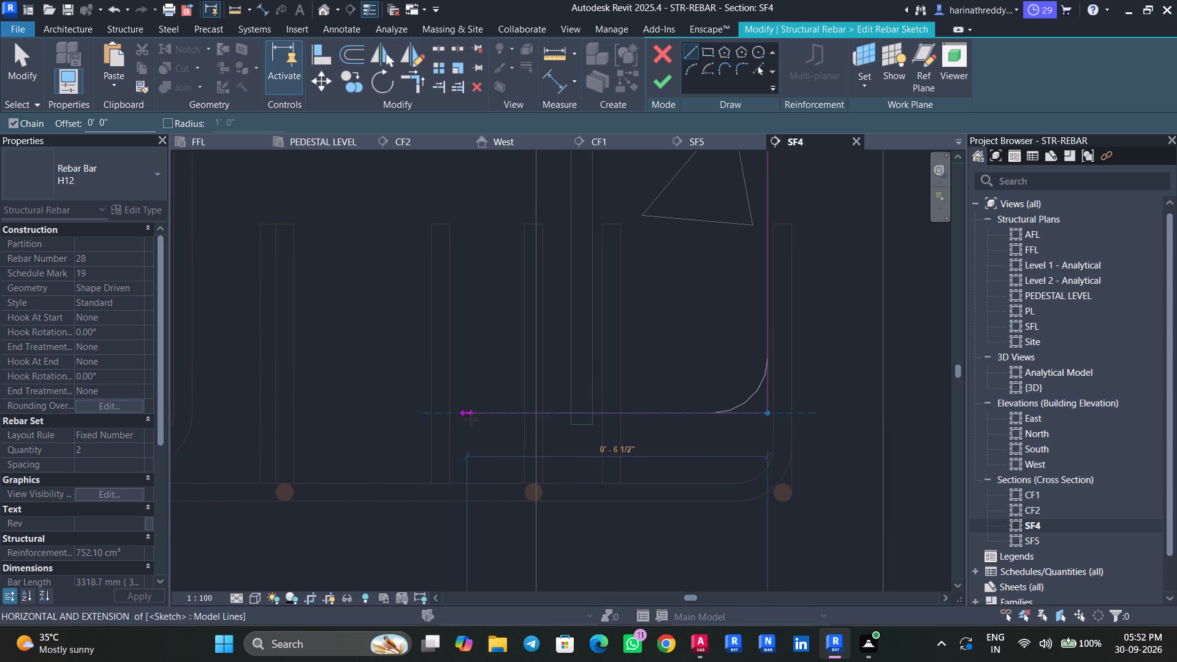
pyautogui.click(612, 418)
pyautogui.press('Escape')
pyautogui.press('Escape')
pyautogui.press('Escape')
pyautogui.press('Escape')
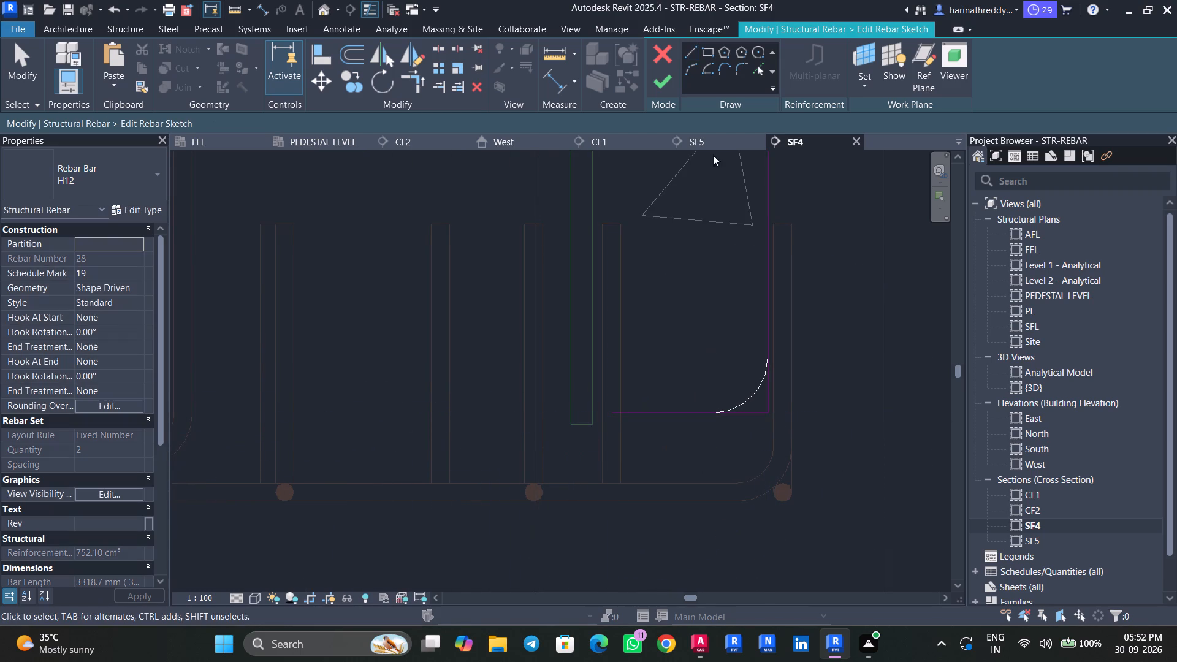
pyautogui.click(666, 91)
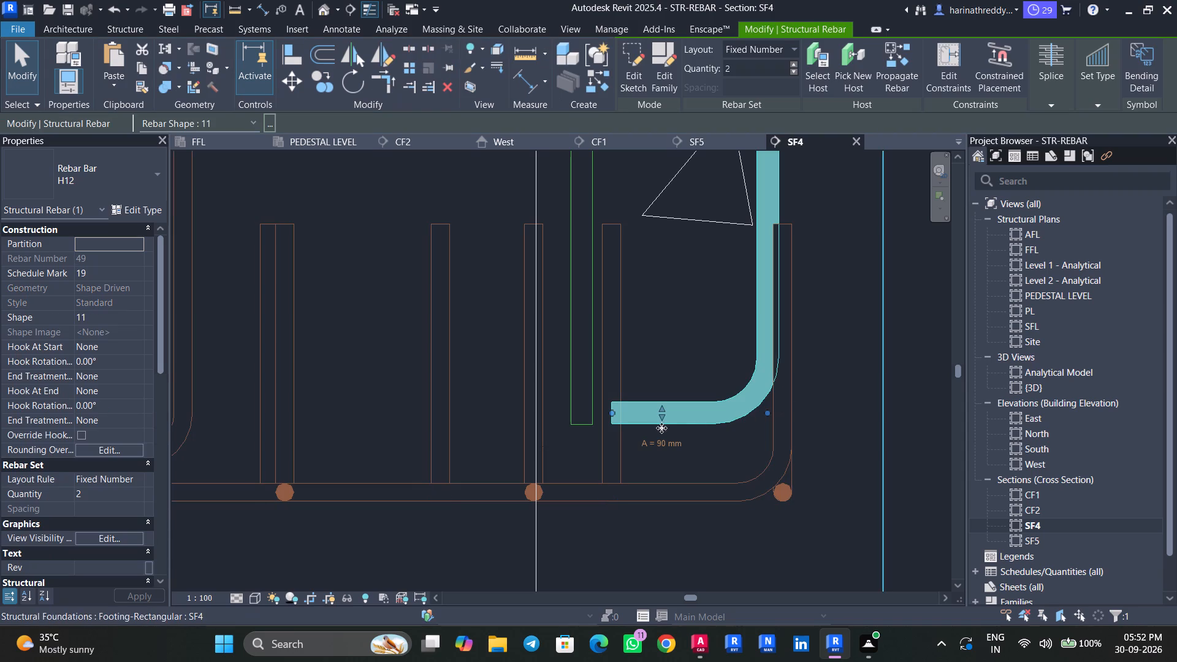
# Lower the outer H12 set's horizontal leg to just above the bottom mesh and nudge the set slightly inward from the outer face.
pyautogui.moveTo(661, 421); pyautogui.dragTo(665, 459)
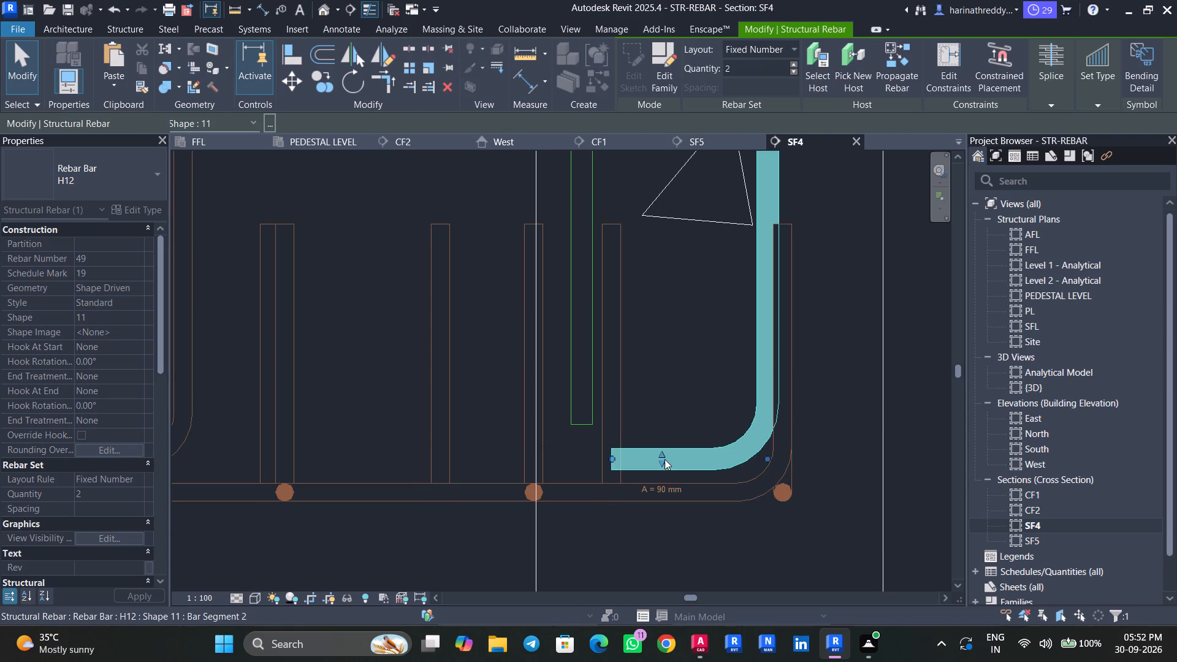
pyautogui.moveTo(747, 199); pyautogui.dragTo(687, 455, button='middle')
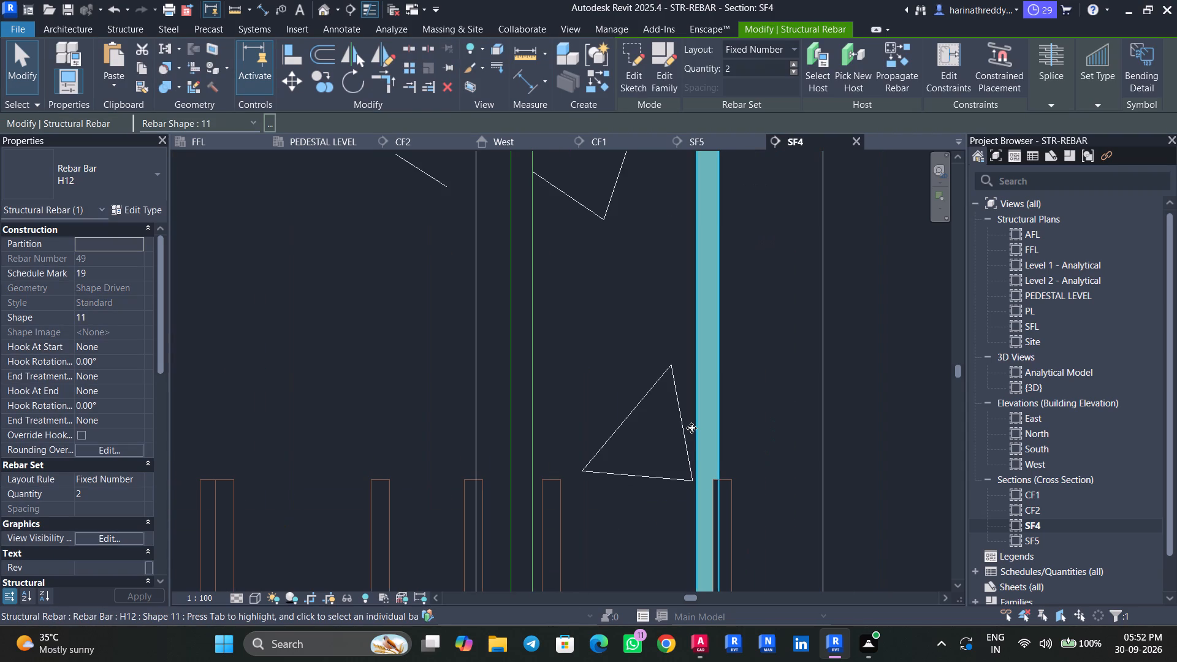
pyautogui.press('Left')
pyautogui.press('Left')
pyautogui.press('Left')
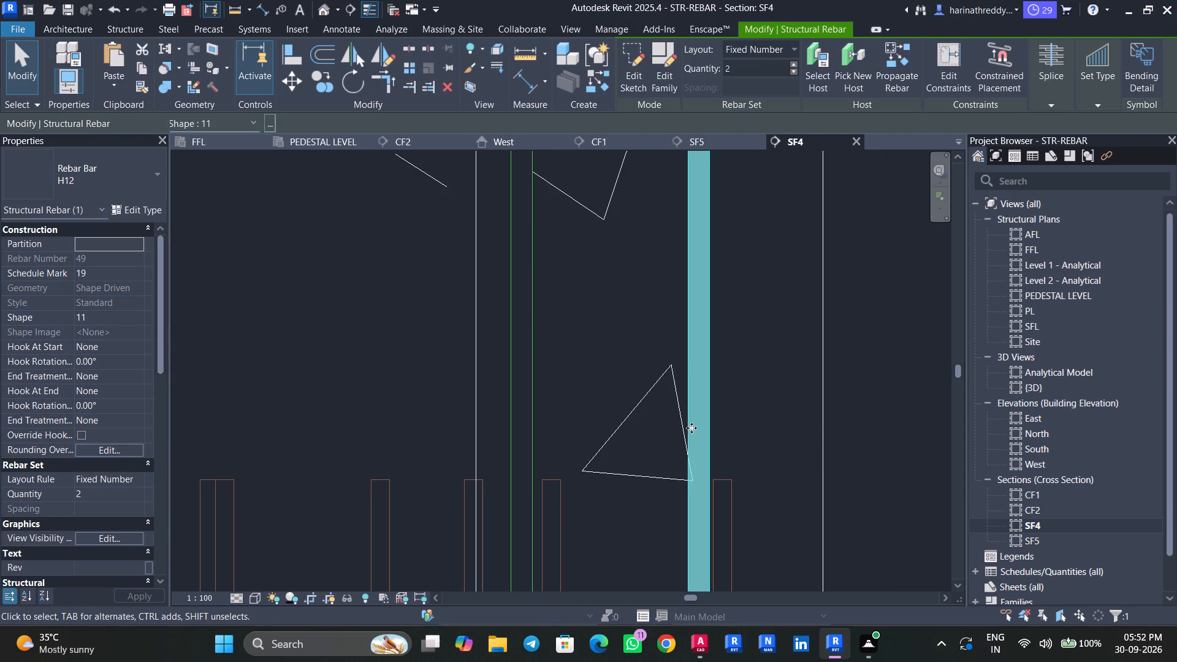
pyautogui.press('Left')
pyautogui.scroll(-3, 691, 428)
pyautogui.scroll(1, 691, 428)
pyautogui.scroll(-4, 695, 420)
pyautogui.moveTo(719, 291); pyautogui.dragTo(717, 613, button='middle')
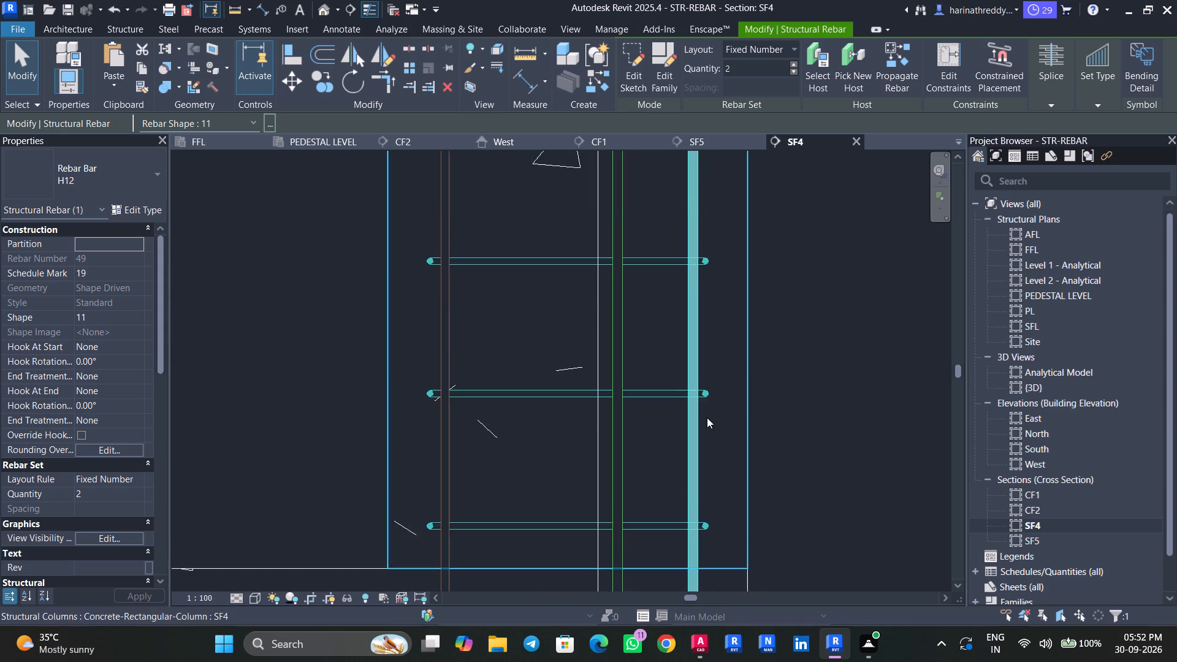
pyautogui.scroll(-7, 707, 417)
pyautogui.moveTo(737, 276); pyautogui.dragTo(788, 524, button='middle')
pyautogui.press('Escape')
pyautogui.press('Escape')
pyautogui.press('Escape')
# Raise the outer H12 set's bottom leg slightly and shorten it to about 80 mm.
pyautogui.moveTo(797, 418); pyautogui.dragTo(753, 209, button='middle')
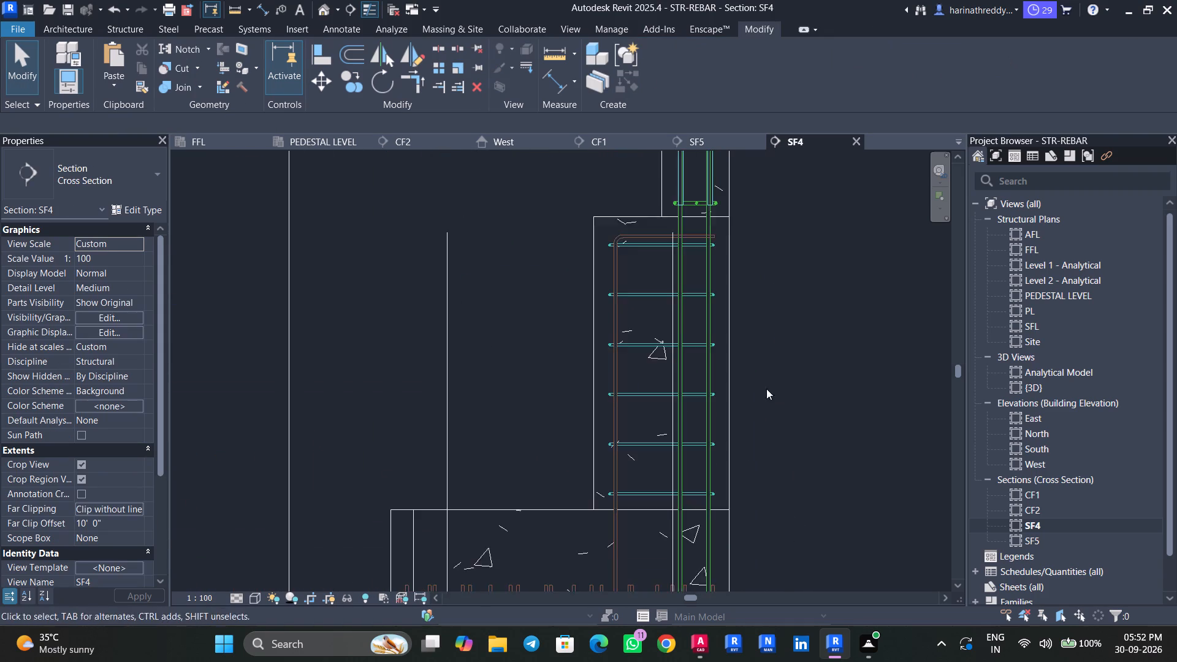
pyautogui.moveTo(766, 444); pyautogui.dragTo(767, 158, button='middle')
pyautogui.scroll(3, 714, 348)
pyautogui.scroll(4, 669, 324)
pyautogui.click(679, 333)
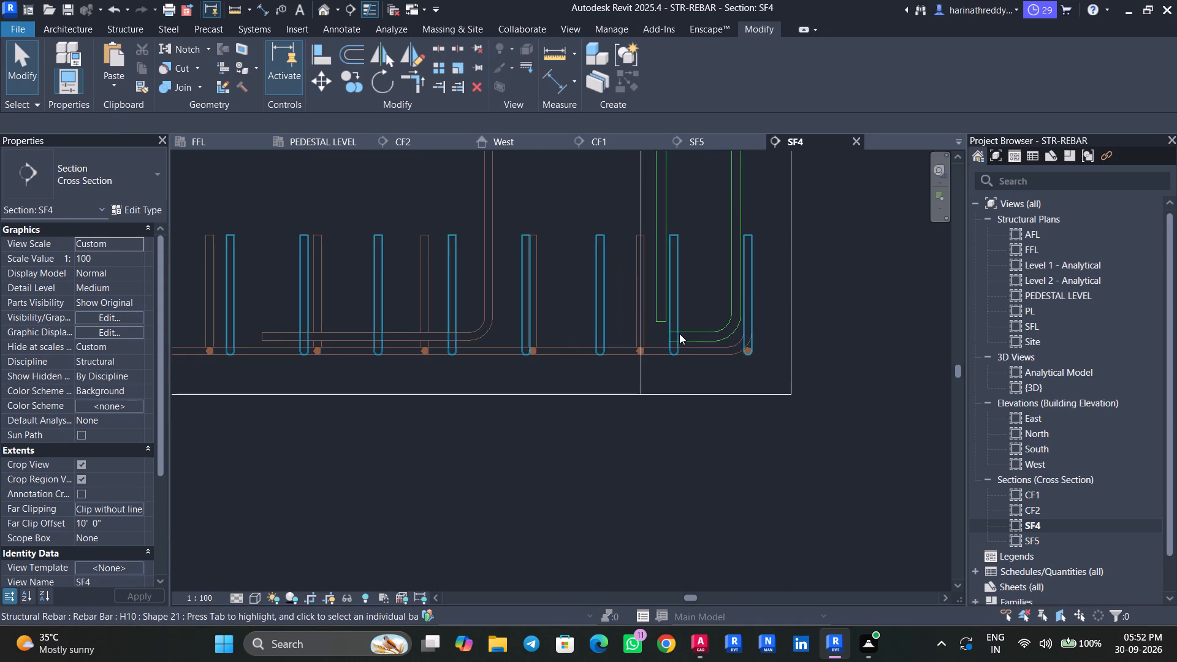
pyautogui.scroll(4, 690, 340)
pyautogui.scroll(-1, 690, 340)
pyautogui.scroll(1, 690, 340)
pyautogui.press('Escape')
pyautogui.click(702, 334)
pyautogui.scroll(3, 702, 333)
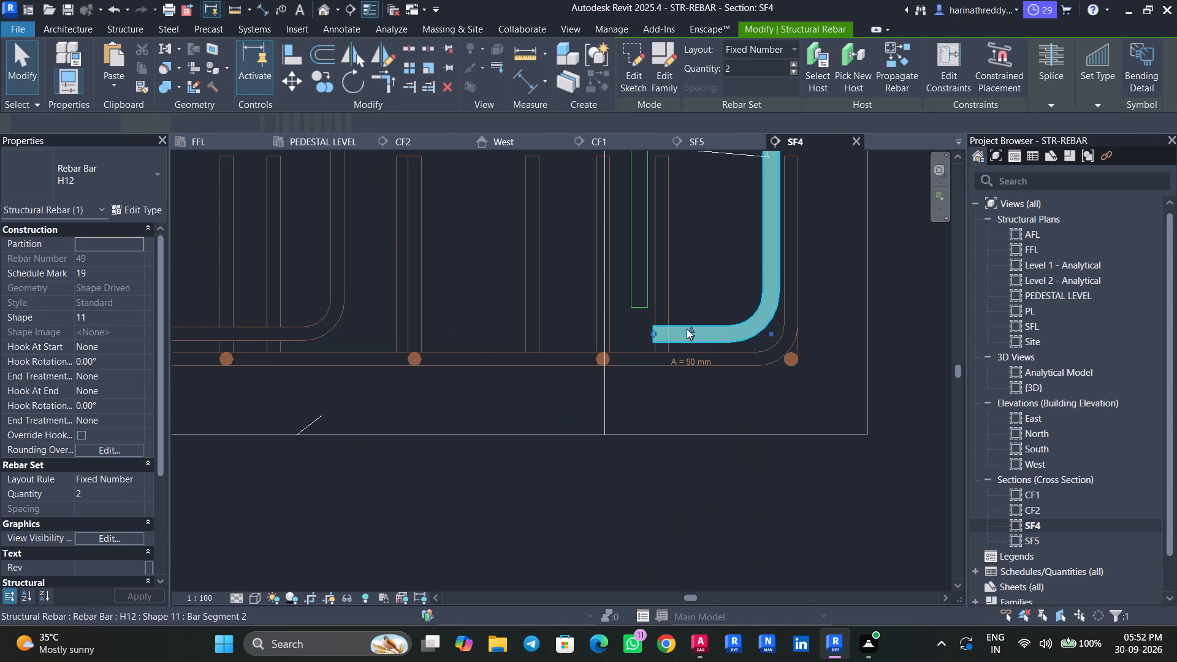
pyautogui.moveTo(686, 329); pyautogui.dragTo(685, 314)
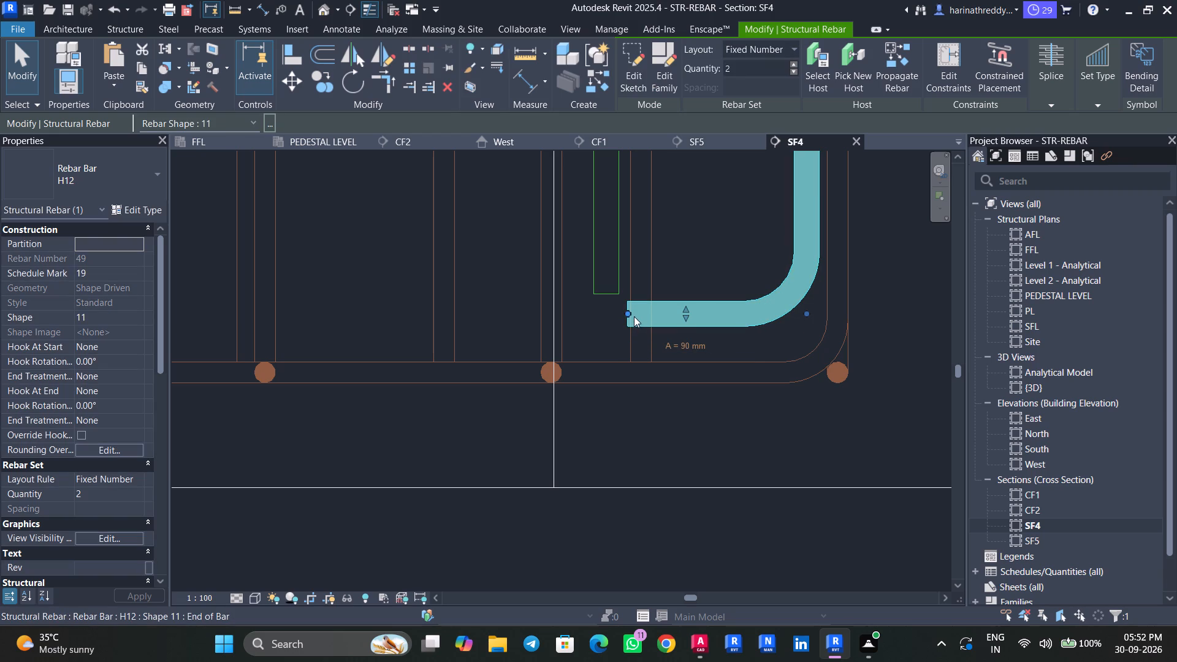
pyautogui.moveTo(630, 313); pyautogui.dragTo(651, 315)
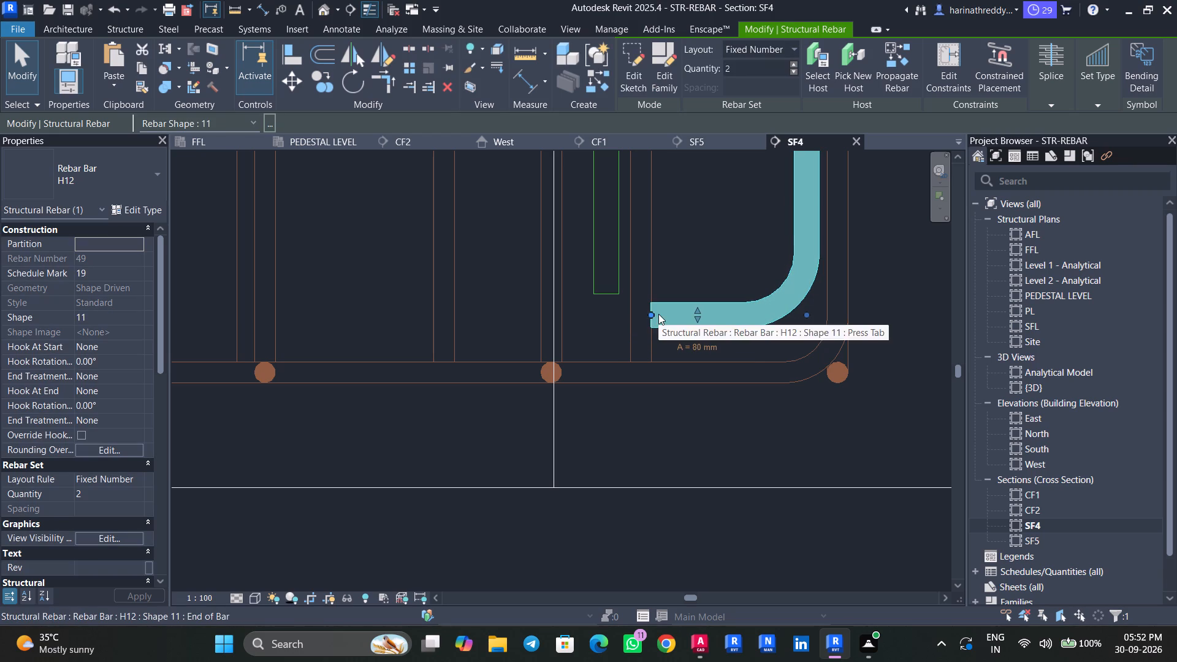
# Switch to AutoCAD and examine how the column bars bend at their base in the footing section detail.
pyautogui.click(704, 641)
pyautogui.scroll(-3, 446, 471)
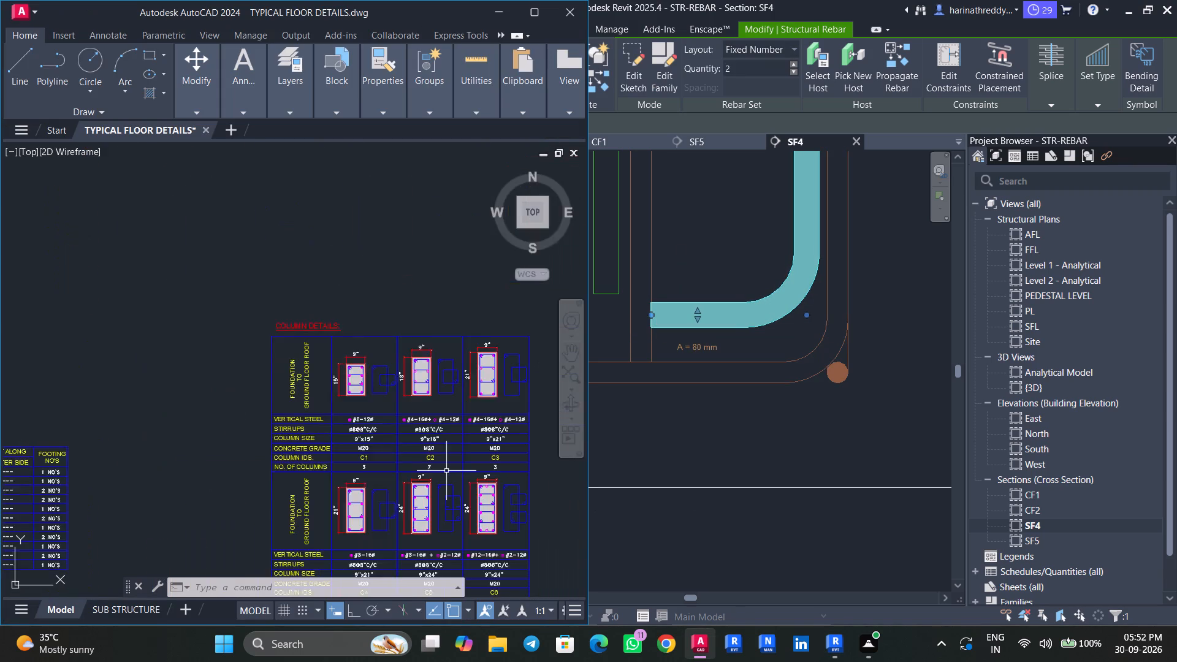
pyautogui.scroll(-3, 446, 471)
pyautogui.scroll(4, 370, 485)
pyautogui.moveTo(451, 513); pyautogui.dragTo(375, 286, button='middle')
pyautogui.scroll(4, 134, 397)
pyautogui.moveTo(217, 427); pyautogui.dragTo(227, 394, button='middle')
pyautogui.scroll(4, 310, 426)
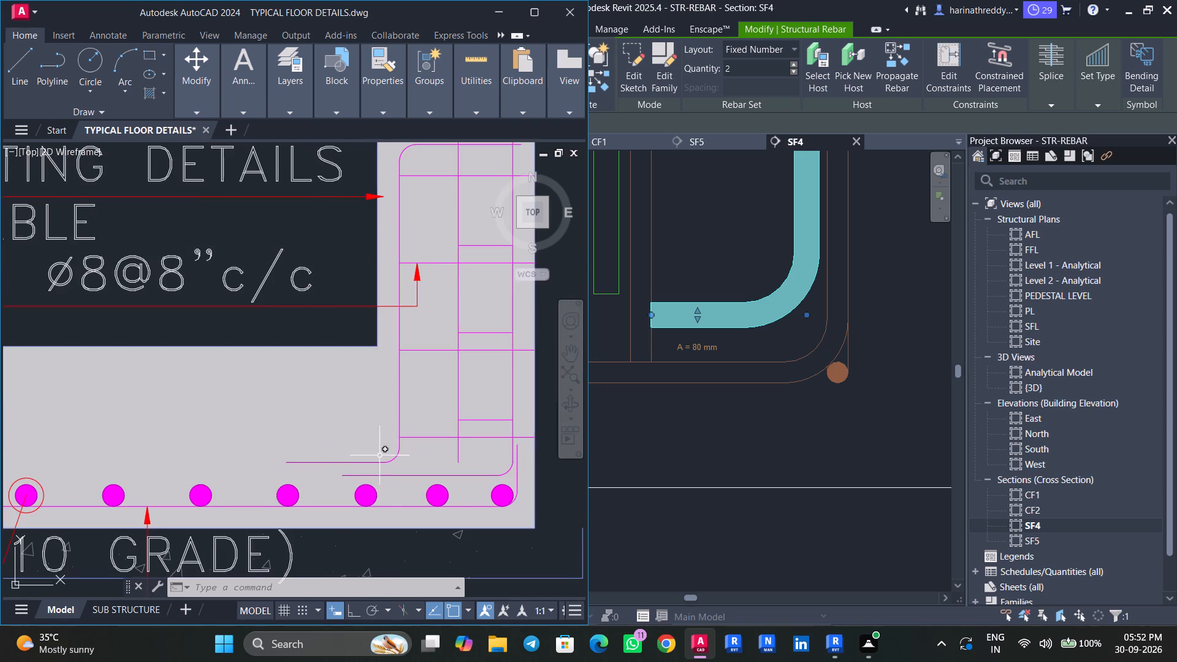
pyautogui.moveTo(381, 457); pyautogui.dragTo(338, 454, button='middle')
pyautogui.click(495, 13)
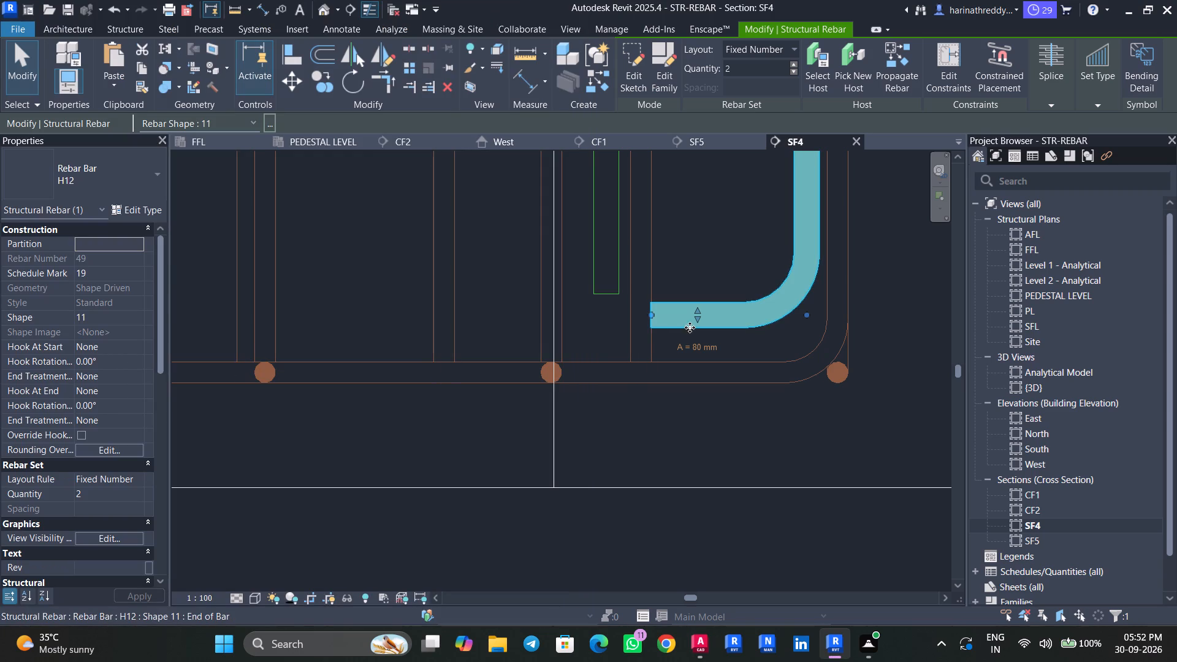
# In Revit, lower the outer H12 set's leg close to the footing mesh and lengthen it to about 230 mm.
pyautogui.moveTo(696, 324); pyautogui.dragTo(699, 333)
pyautogui.moveTo(647, 336); pyautogui.dragTo(411, 346)
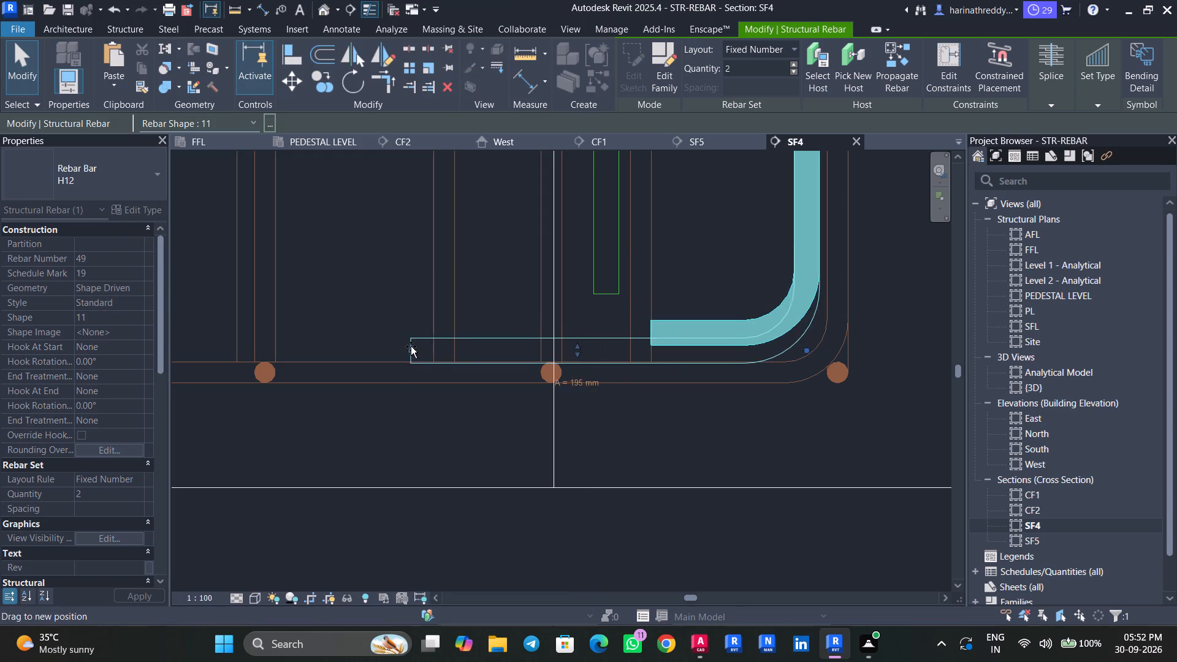
pyautogui.moveTo(411, 346); pyautogui.dragTo(333, 335)
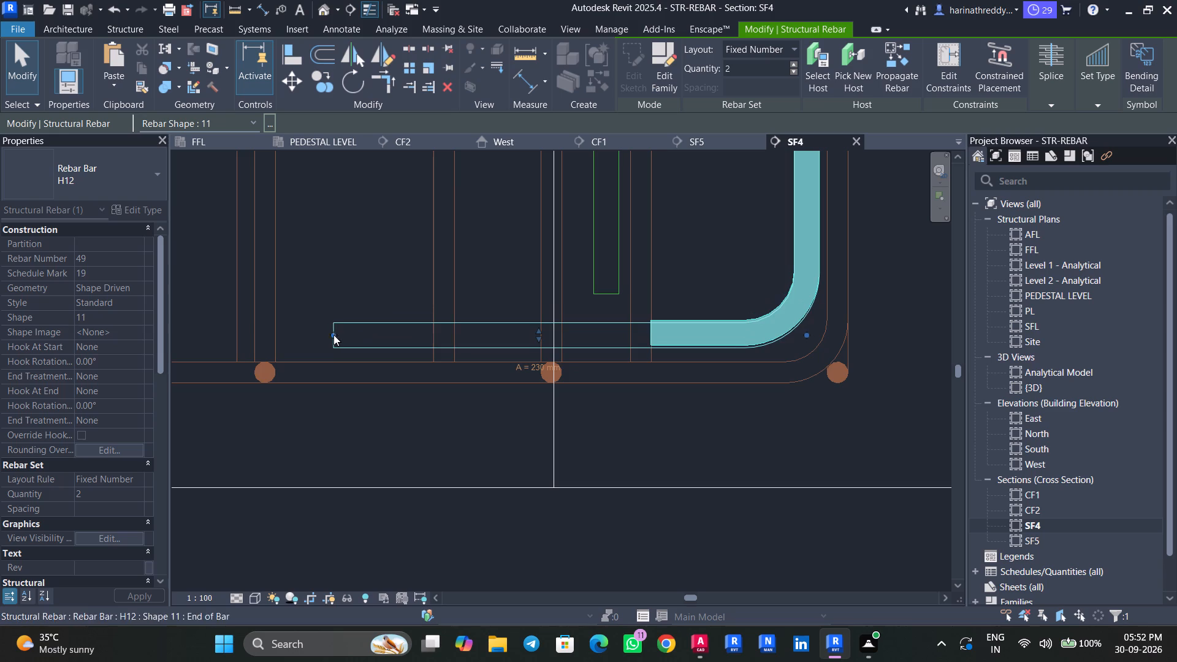
pyautogui.scroll(-3, 433, 274)
pyautogui.moveTo(435, 272); pyautogui.dragTo(463, 390, button='middle')
pyautogui.press('Escape')
pyautogui.press('Escape')
pyautogui.press('Escape')
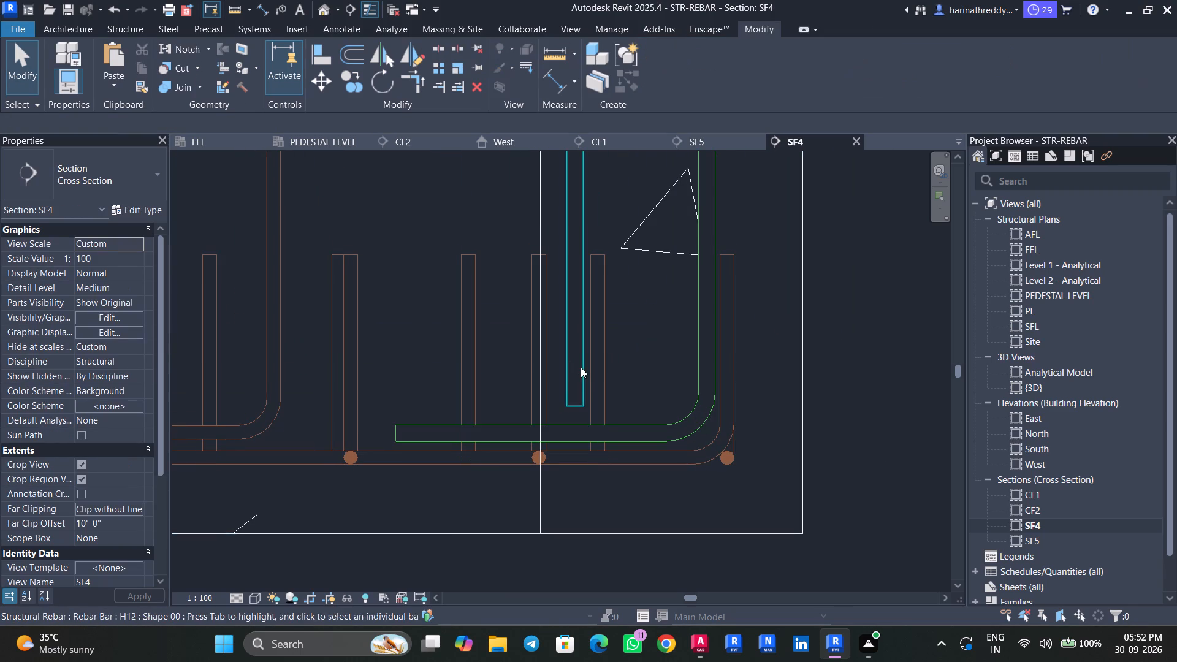
# Select all matching H12 vertical bars and show them unobscured in the {3D} view.
pyautogui.scroll(-6, 583, 368)
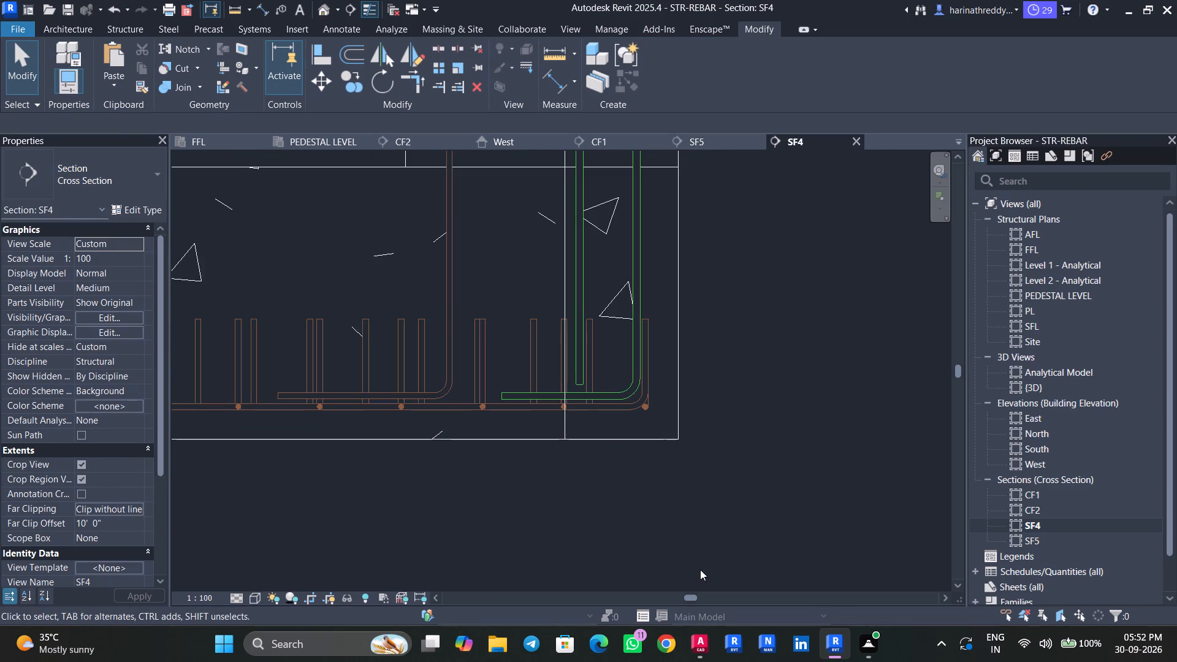
pyautogui.click(701, 635)
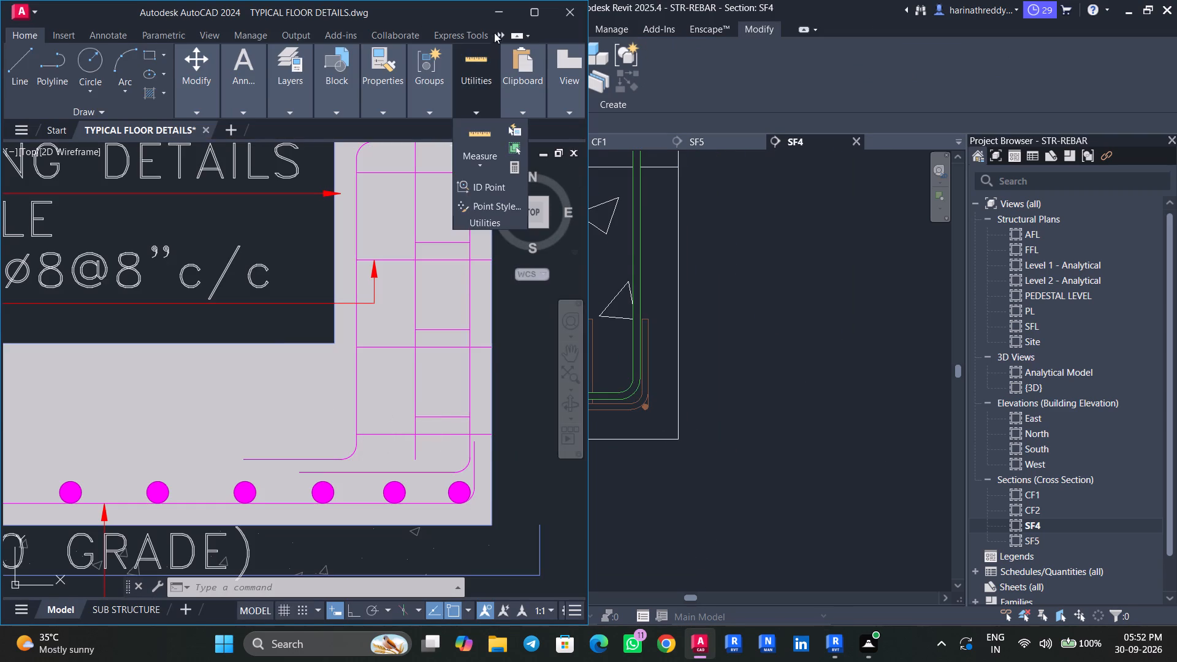
pyautogui.click(493, 22)
pyautogui.press('Escape')
pyautogui.press('Escape')
pyautogui.press('Escape')
pyautogui.click(640, 285)
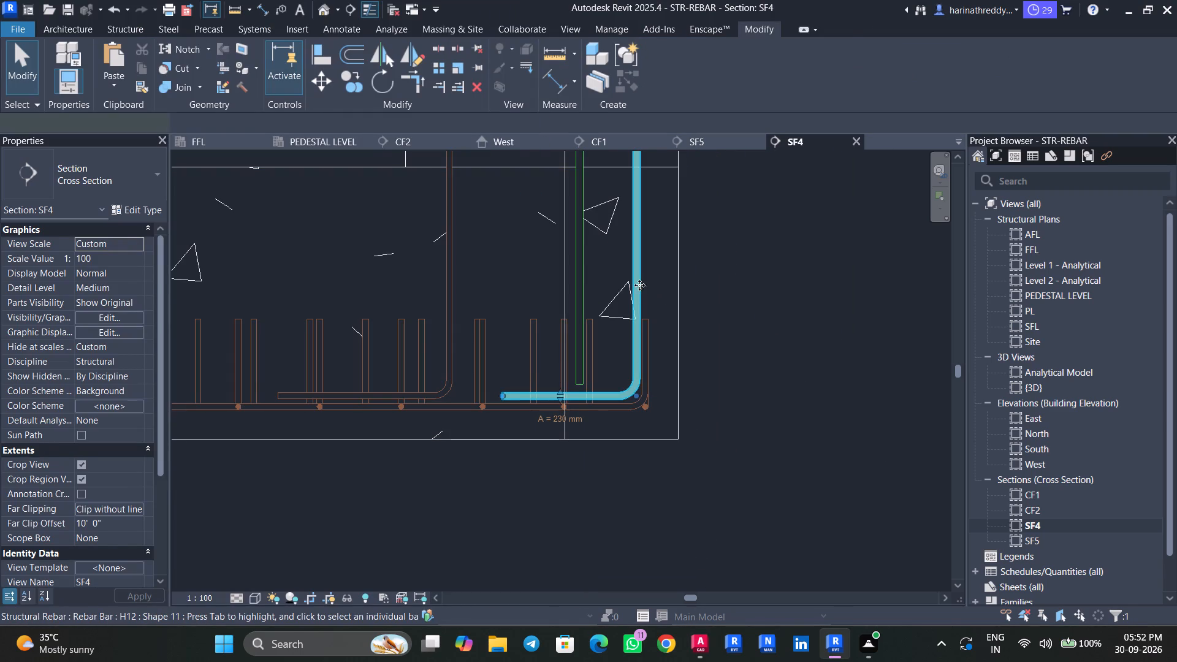
pyautogui.press('s')
pyautogui.press('a')
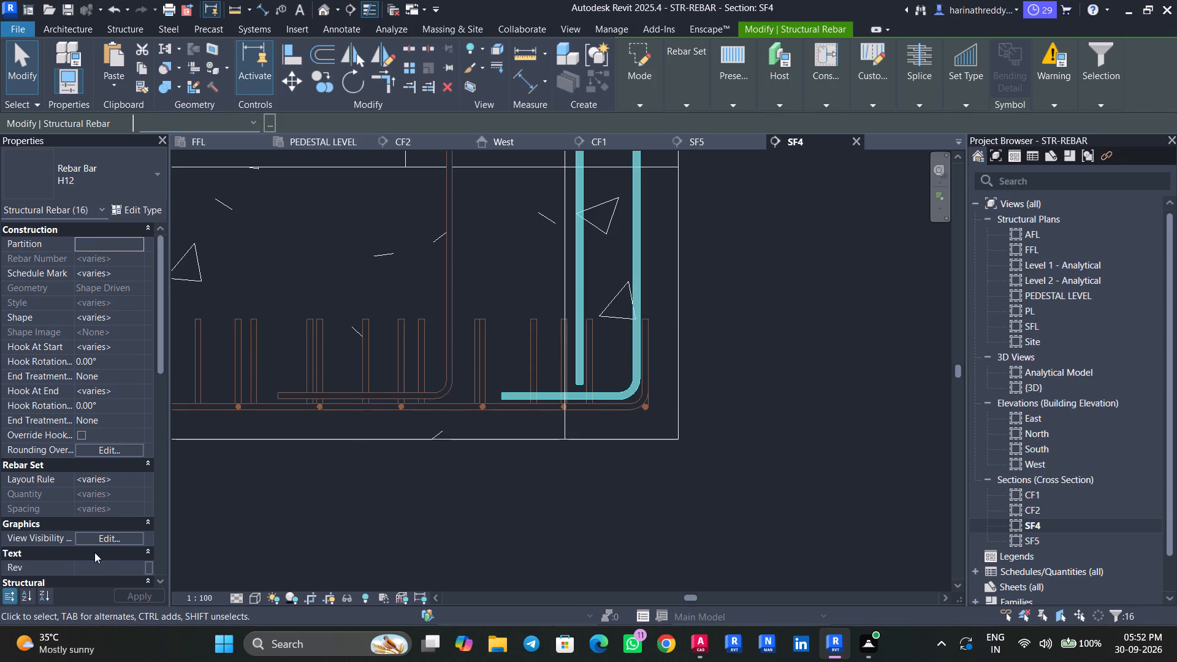
pyautogui.click(102, 538)
pyautogui.click(703, 281)
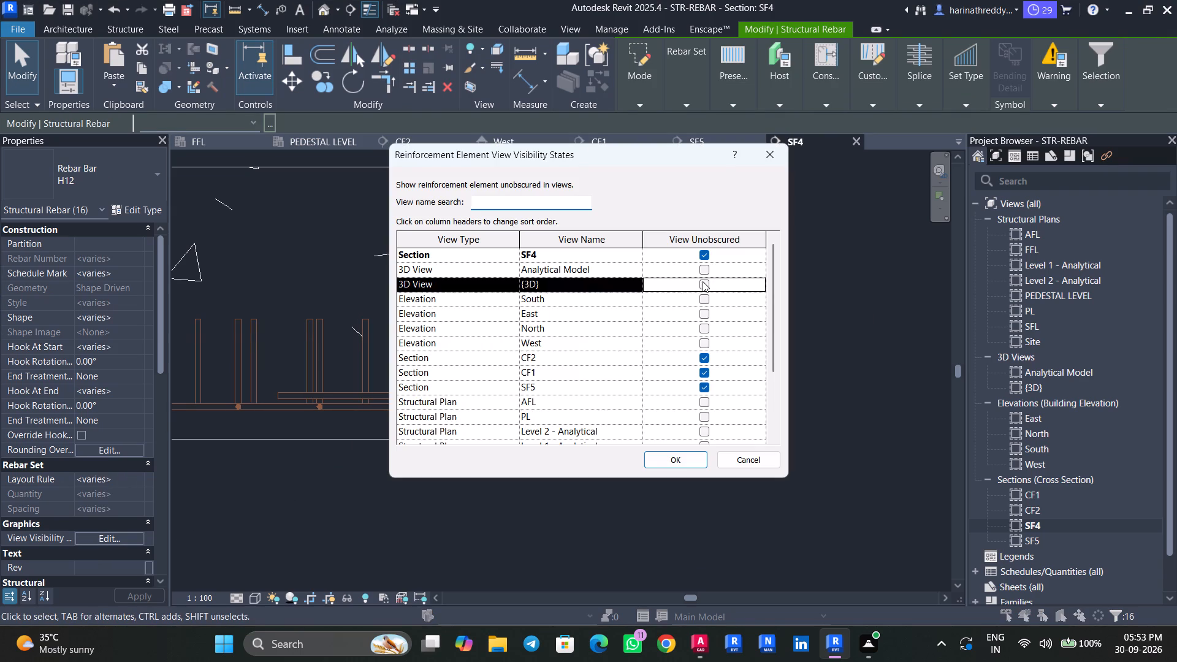
pyautogui.click(687, 465)
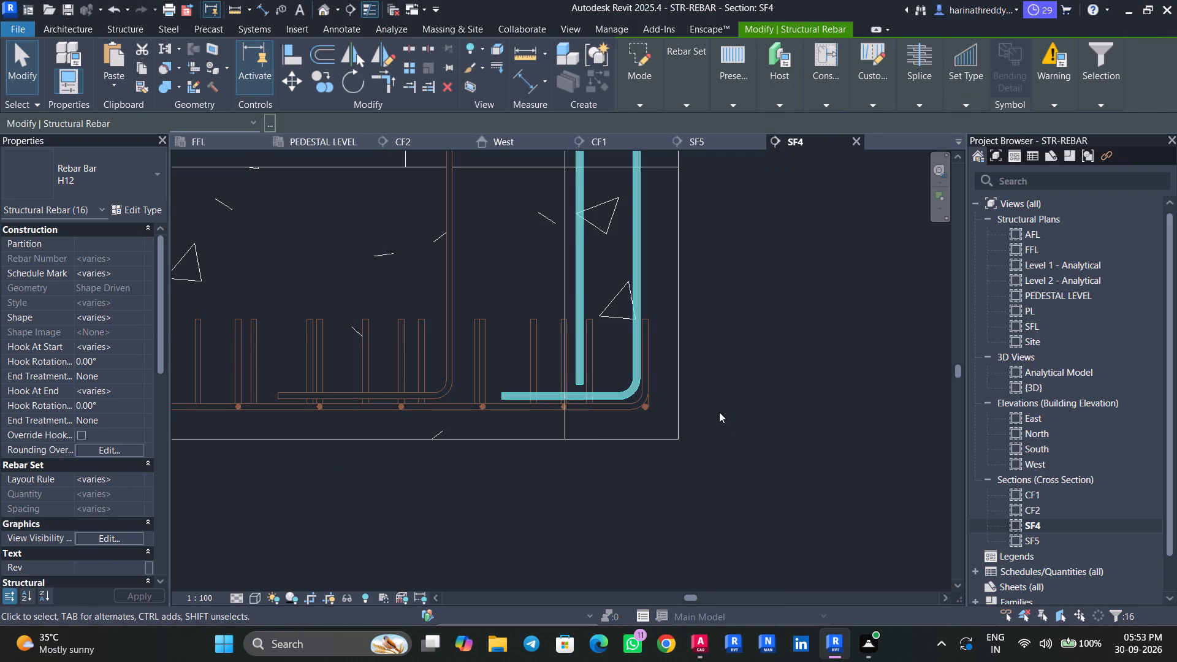
pyautogui.press('Escape')
pyautogui.press('Escape')
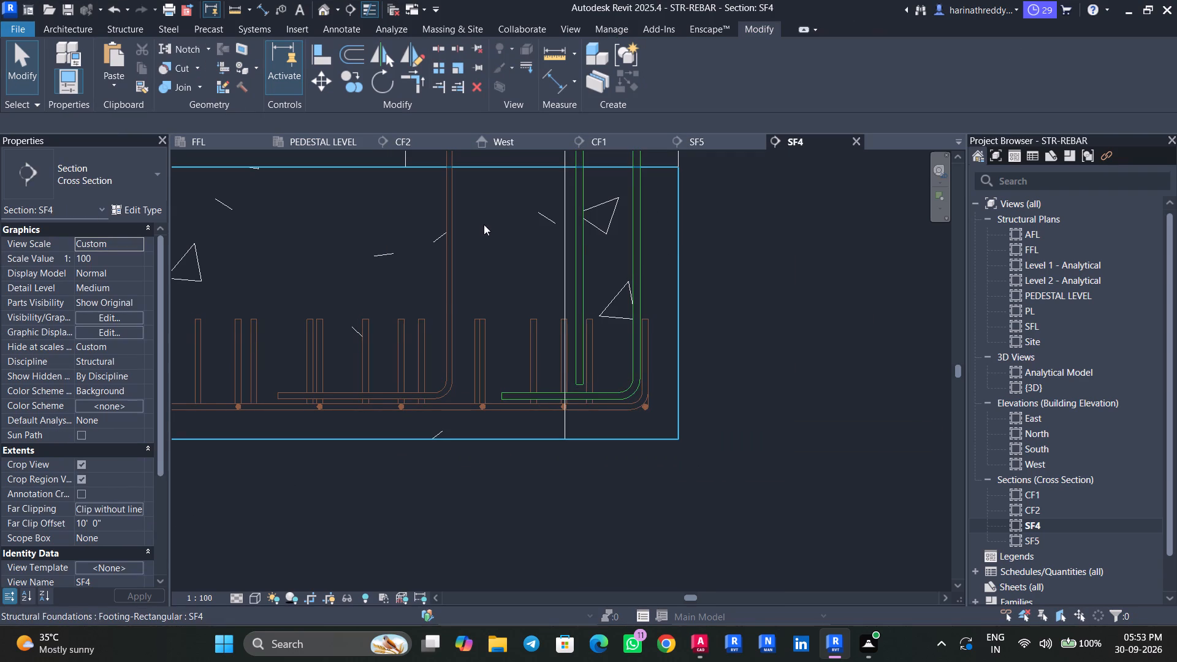
# Examine the H12 tie and the vertical bars at the upper end of the reinforced column length in section SF4.
pyautogui.scroll(-8, 484, 224)
pyautogui.moveTo(575, 227); pyautogui.dragTo(604, 416, button='middle')
pyautogui.scroll(-5, 609, 364)
pyautogui.moveTo(633, 250); pyautogui.dragTo(639, 453, button='middle')
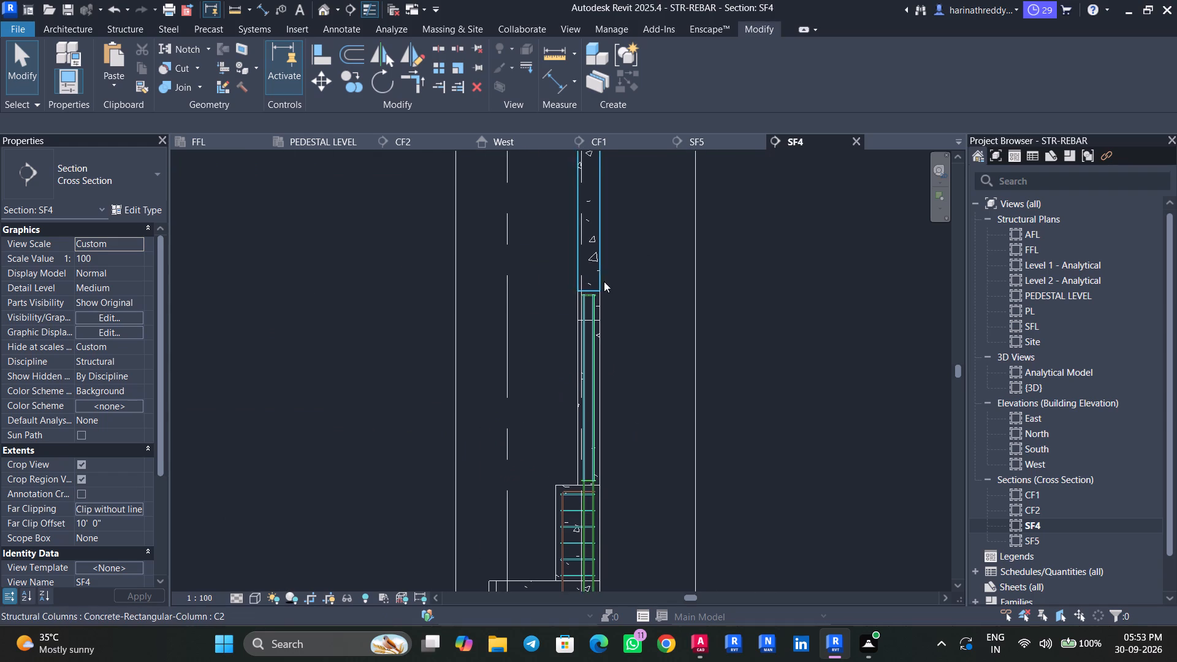
pyautogui.scroll(5, 604, 282)
pyautogui.scroll(5, 598, 341)
pyautogui.moveTo(618, 353); pyautogui.dragTo(625, 309, button='middle')
pyautogui.scroll(5, 559, 245)
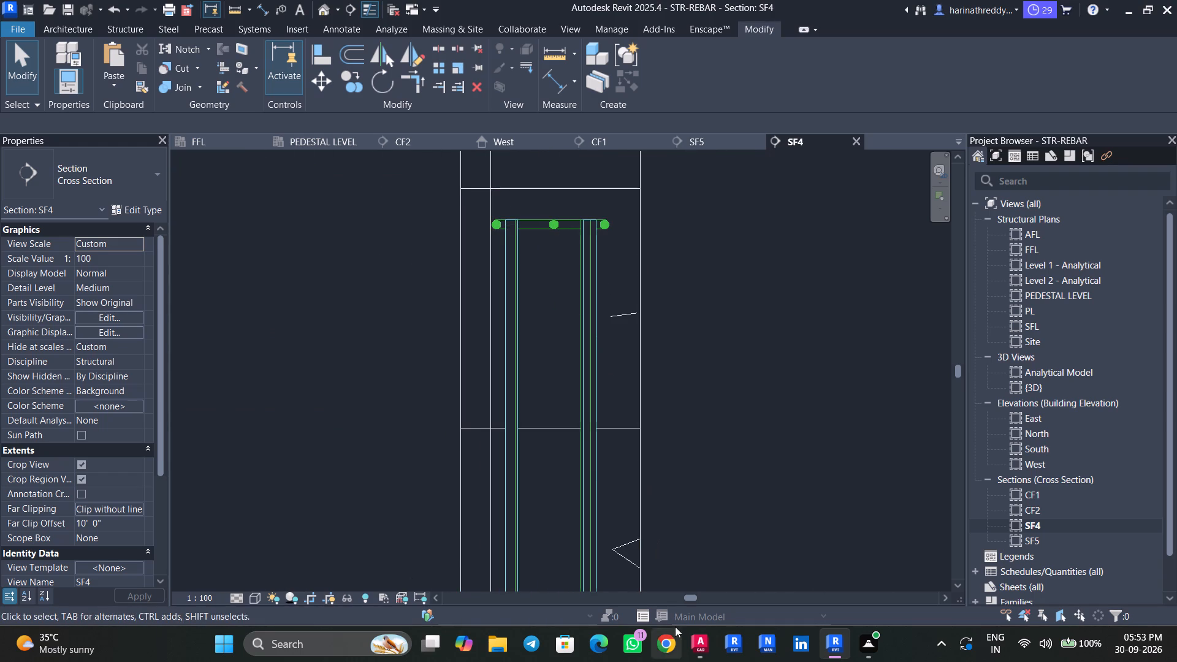
pyautogui.click(558, 229)
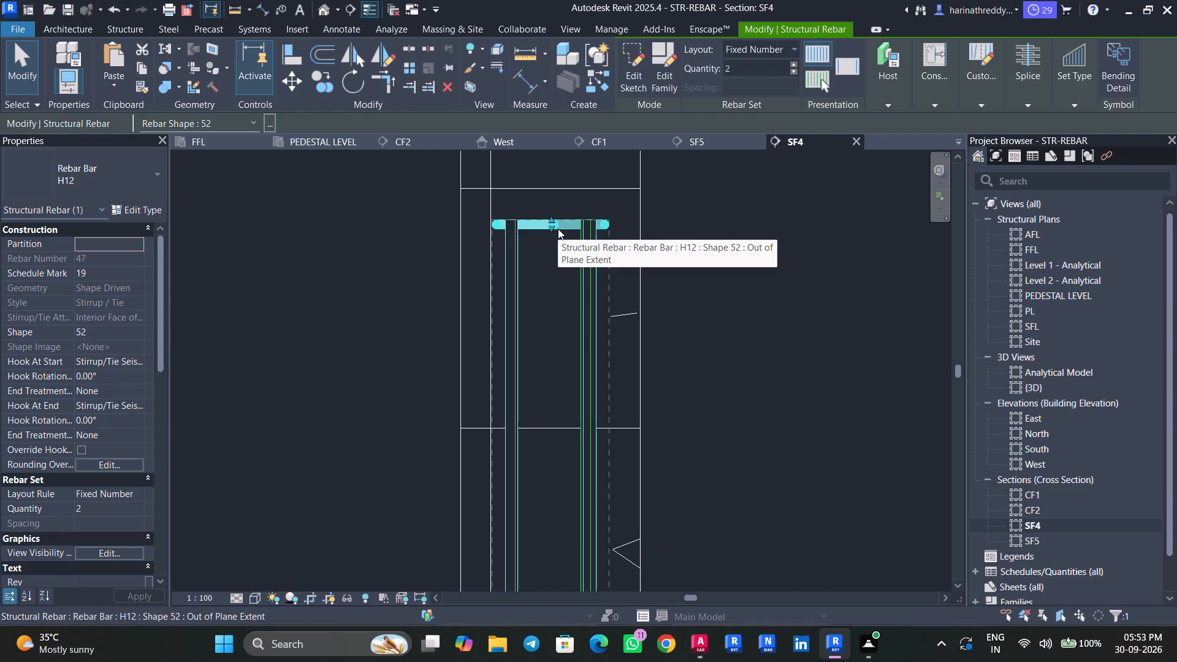
pyautogui.press('Escape')
pyautogui.press('Escape')
pyautogui.click(516, 284)
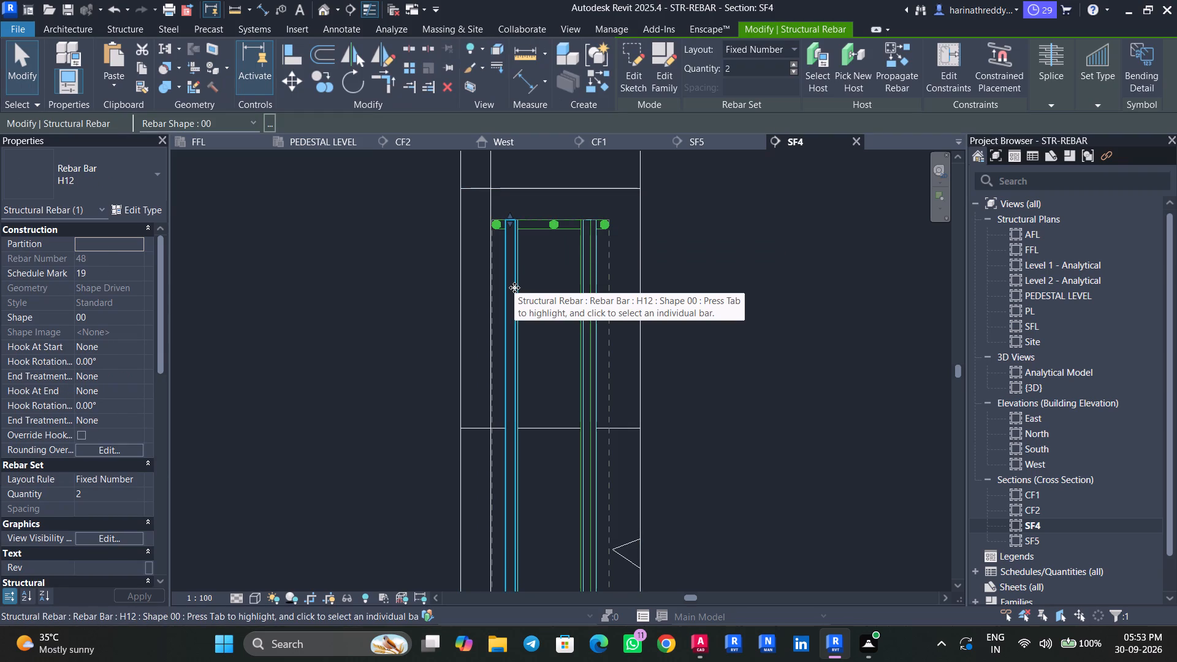
pyautogui.press('Escape')
pyautogui.press('Escape')
# Examine the column-to-pedestal junction in section SF4, checking the column's bottom tie and the bar type of the pedestal ties.
pyautogui.scroll(-3, 735, 324)
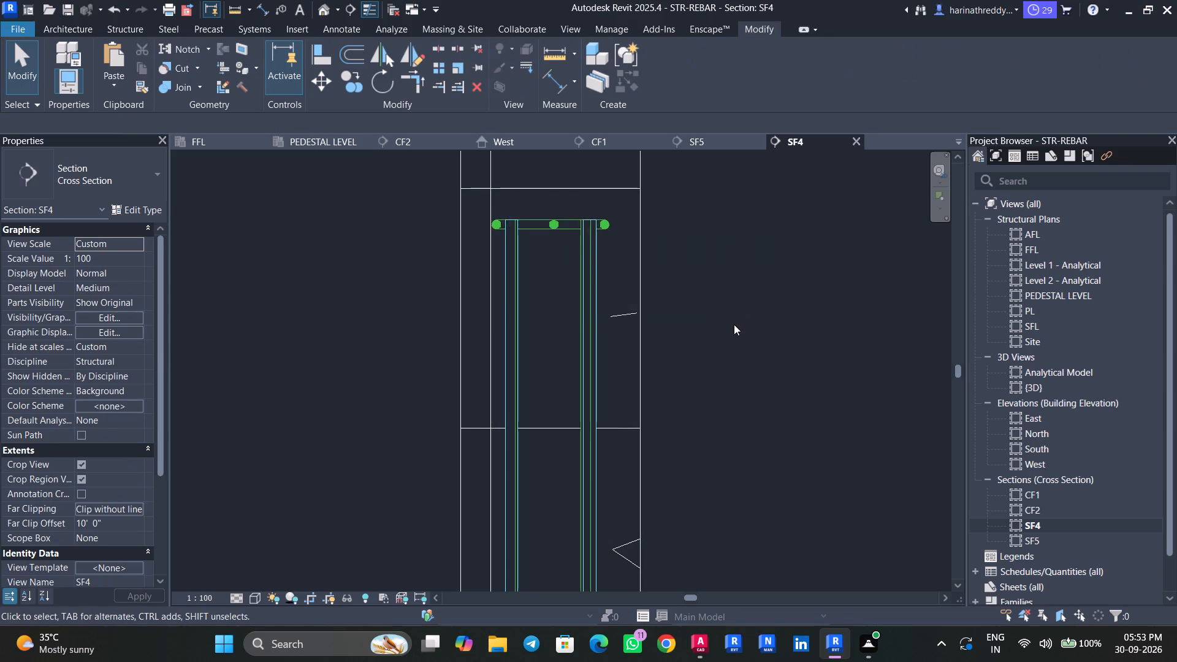
pyautogui.moveTo(701, 316); pyautogui.dragTo(631, 63, button='middle')
pyautogui.moveTo(660, 560); pyautogui.dragTo(660, 137, button='middle')
pyautogui.scroll(-3, 701, 332)
pyautogui.moveTo(666, 412); pyautogui.dragTo(645, 220, button='middle')
pyautogui.scroll(2, 563, 353)
pyautogui.scroll(-1, 563, 351)
pyautogui.scroll(2, 563, 351)
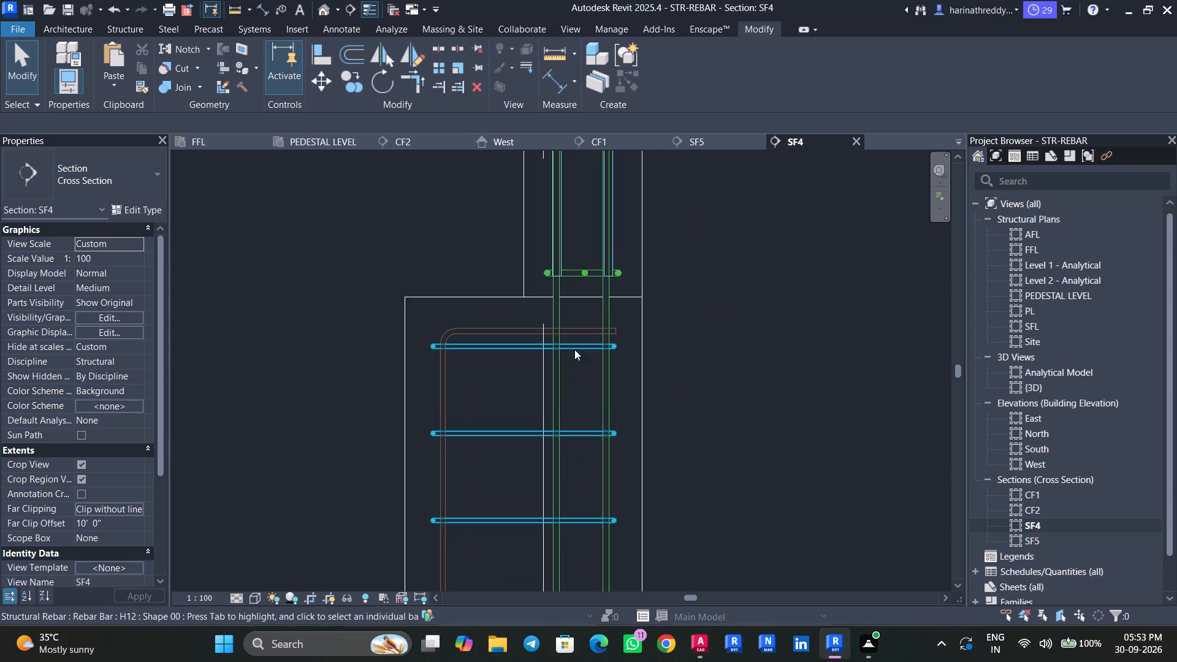
pyautogui.click(580, 273)
pyautogui.moveTo(577, 333); pyautogui.dragTo(555, 170, button='middle')
pyautogui.press('Escape')
pyautogui.press('Escape')
pyautogui.click(479, 273)
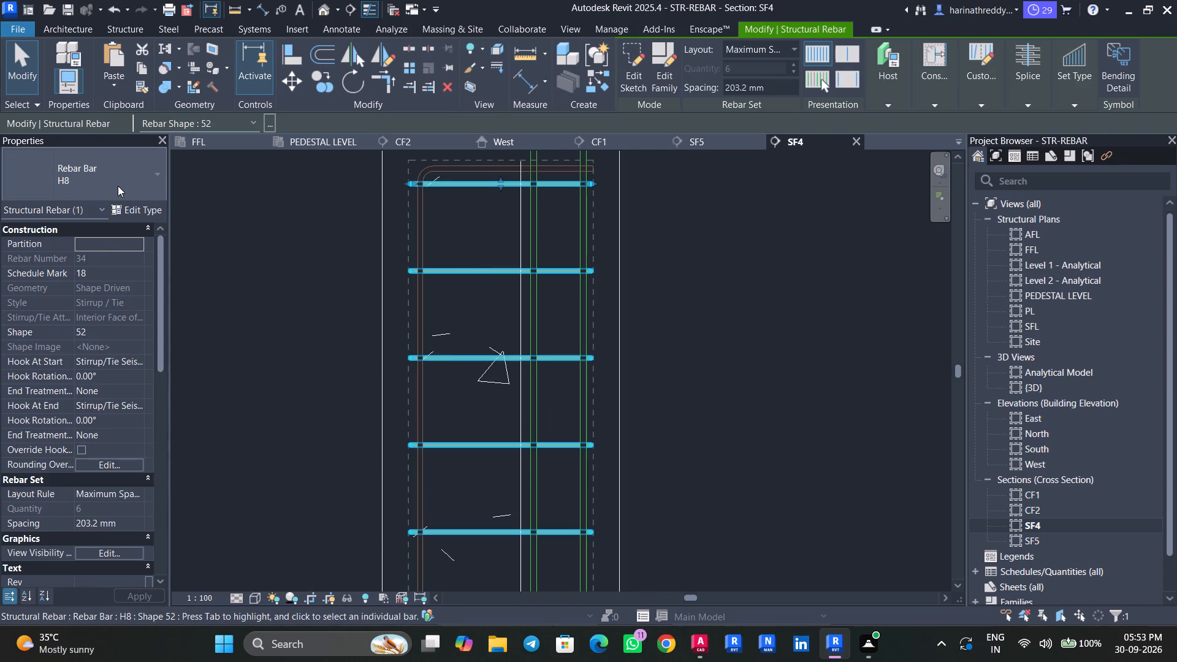
pyautogui.click(118, 185)
pyautogui.press('Escape')
pyautogui.press('Escape')
pyautogui.press('Escape')
pyautogui.press('Escape')
pyautogui.press('Escape')
pyautogui.scroll(-3, 659, 247)
pyautogui.moveTo(659, 245); pyautogui.dragTo(633, 425, button='middle')
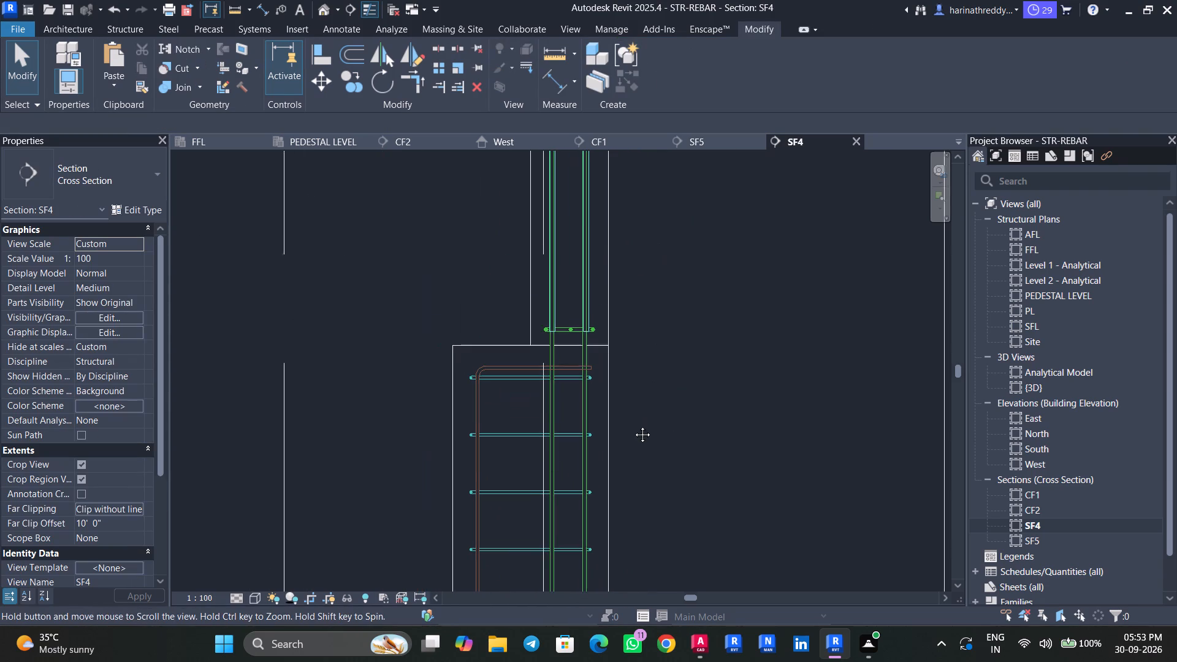
pyautogui.moveTo(633, 425); pyautogui.dragTo(633, 426, button='middle')
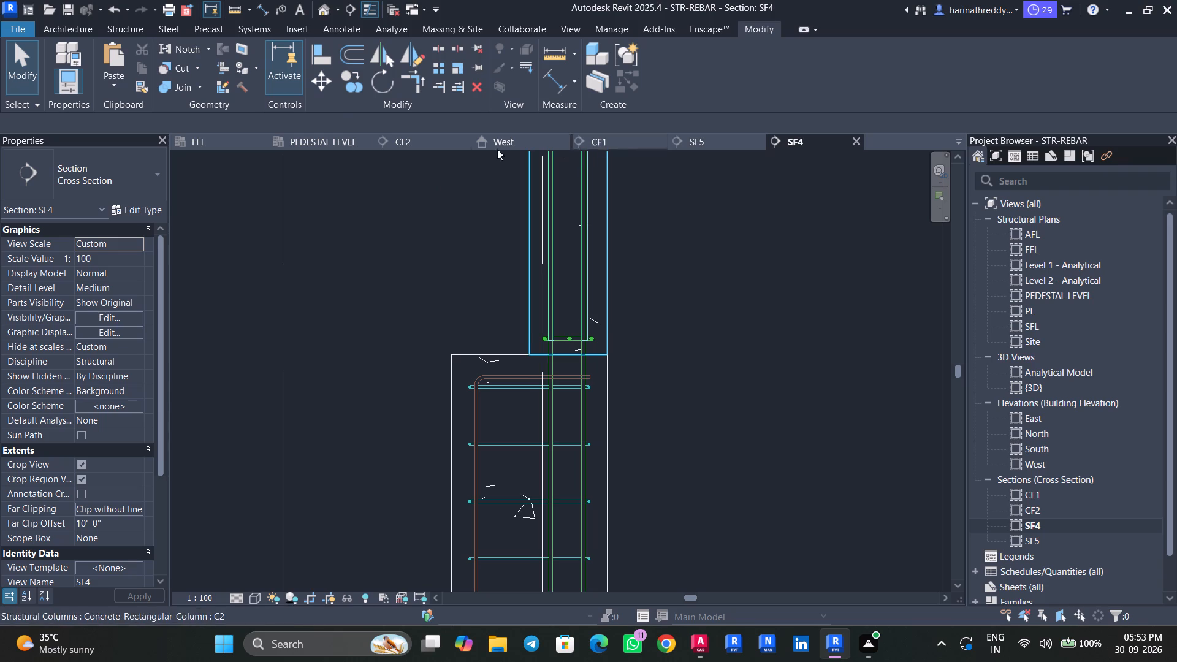
# In the PEDESTAL LEVEL plan, set the inner H12 column tie set to the Maximum Spacing layout at 8" spacing.
pyautogui.click(313, 144)
pyautogui.scroll(4, 338, 338)
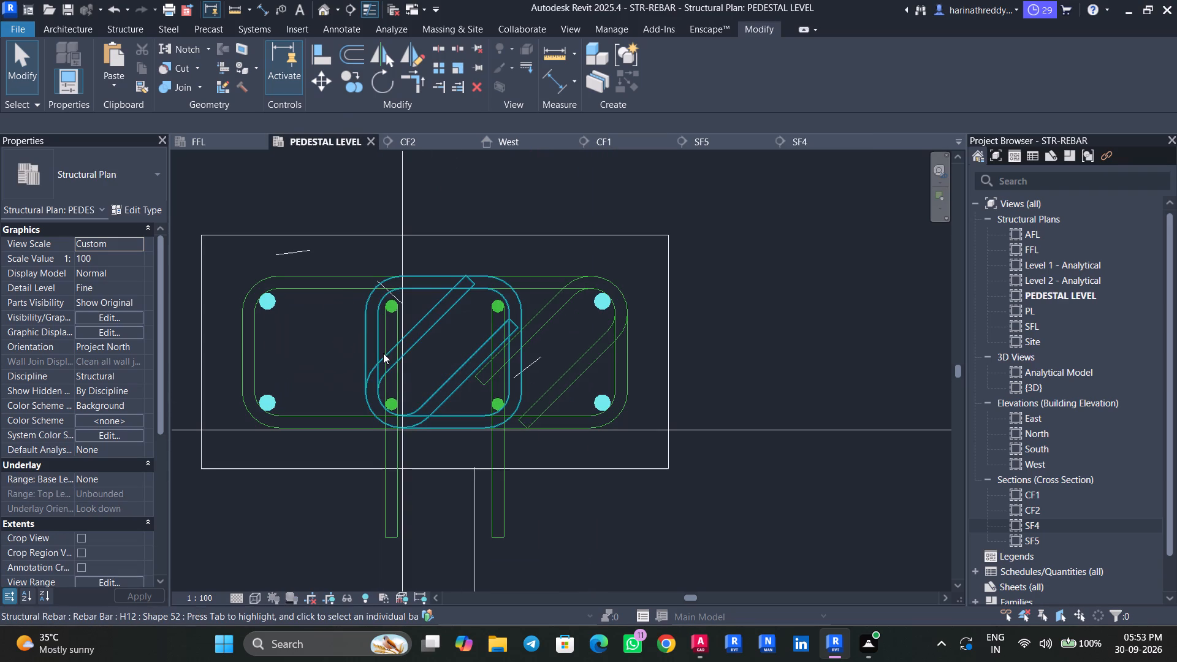
pyautogui.click(373, 342)
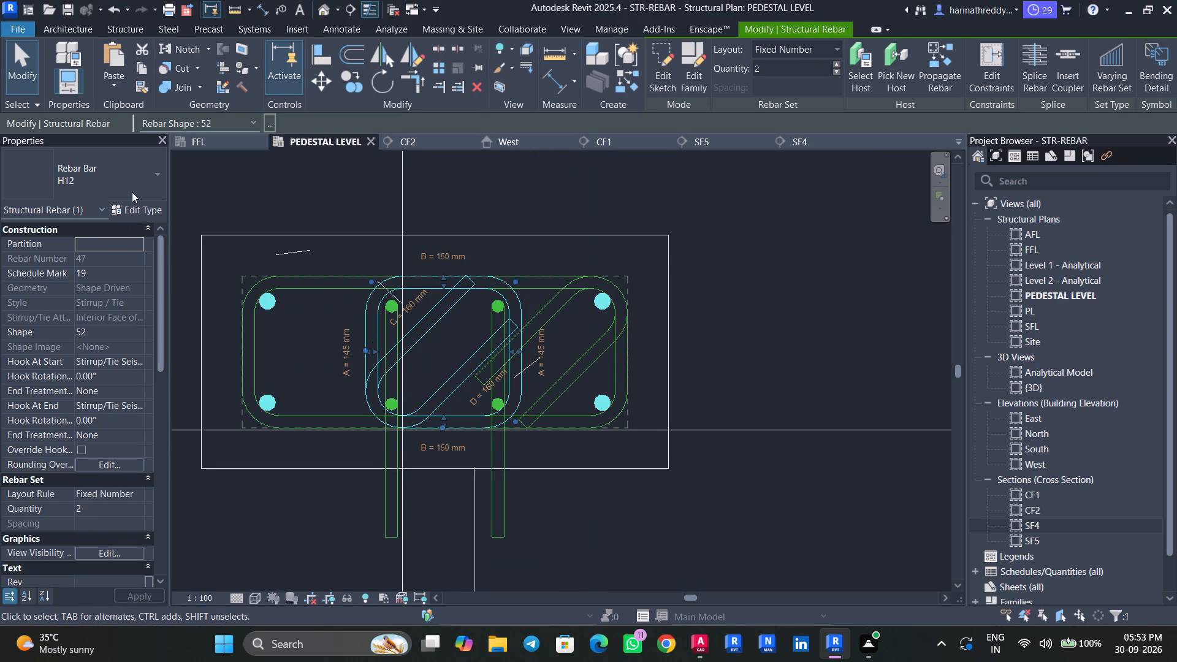
pyautogui.click(144, 491)
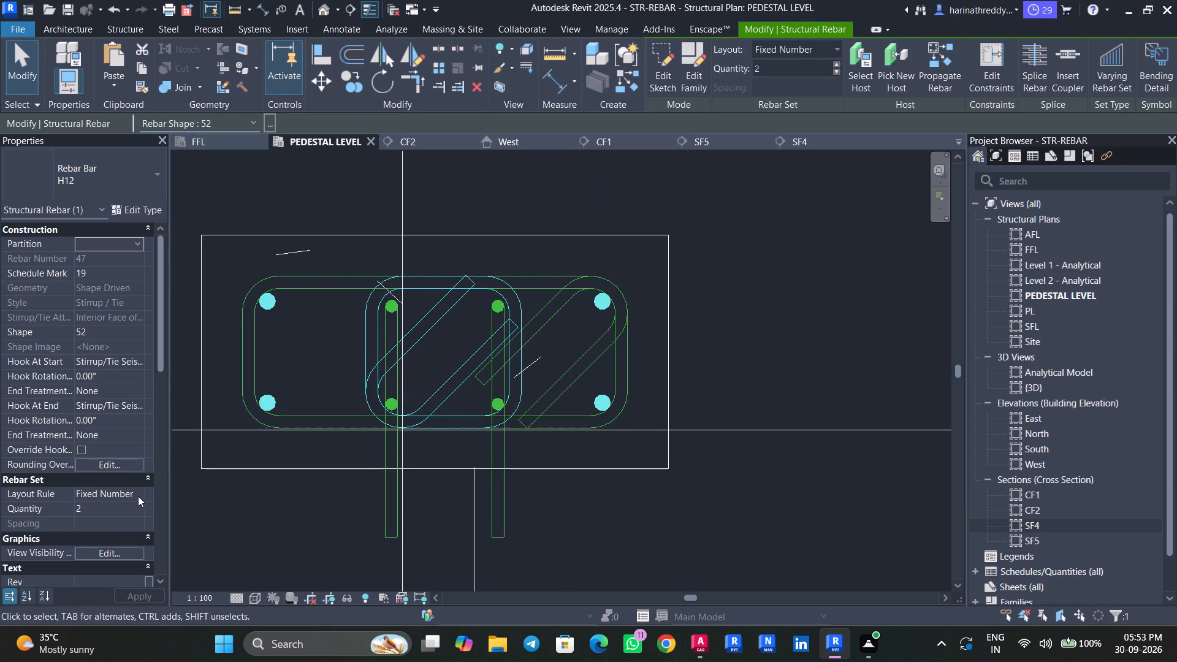
pyautogui.click(137, 493)
pyautogui.click(120, 533)
pyautogui.click(128, 521)
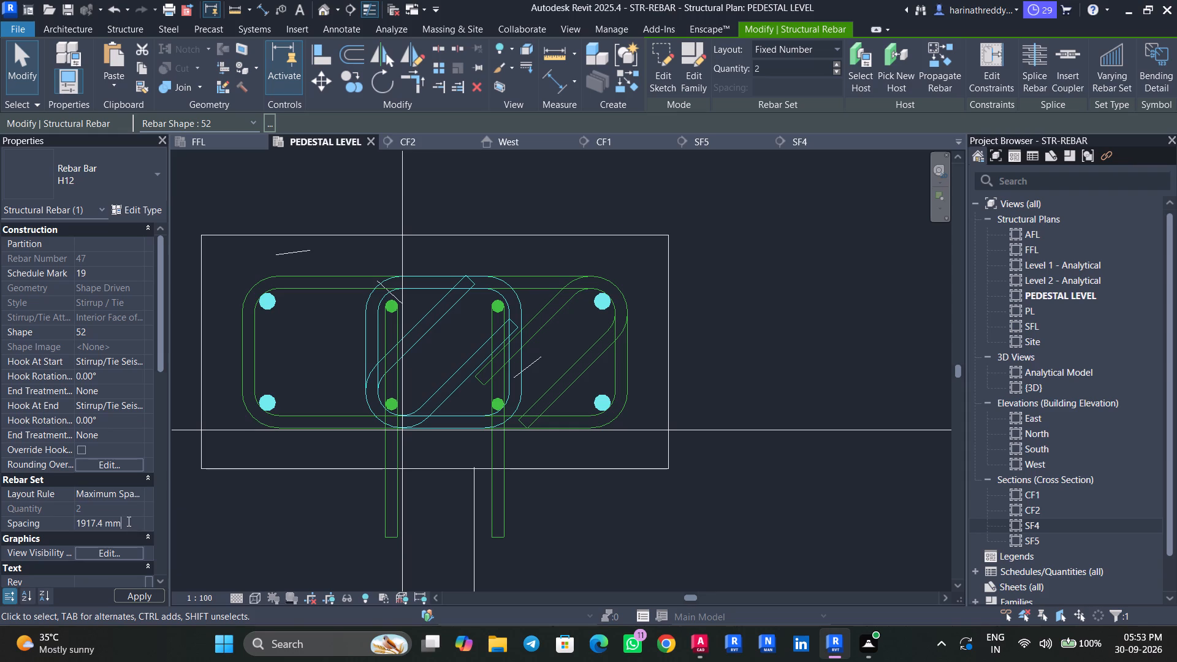
pyautogui.moveTo(128, 521); pyautogui.dragTo(6, 521)
pyautogui.press('8')
pyautogui.hotkey('shift', '"')
pyautogui.press('Return')
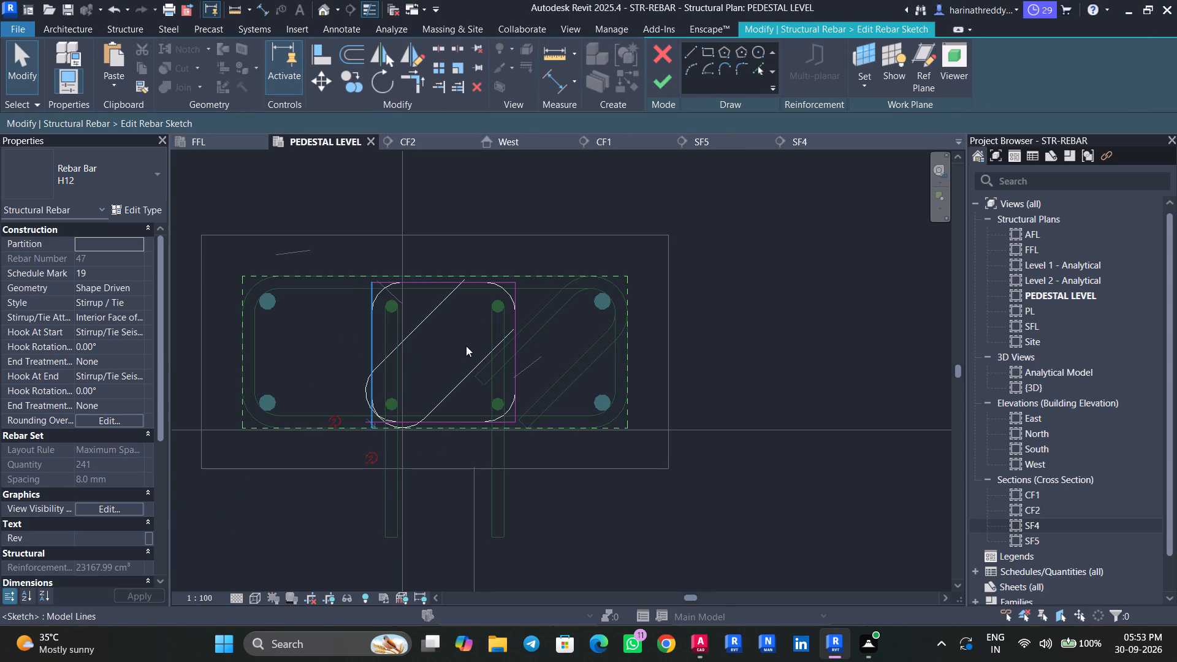
pyautogui.click(661, 91)
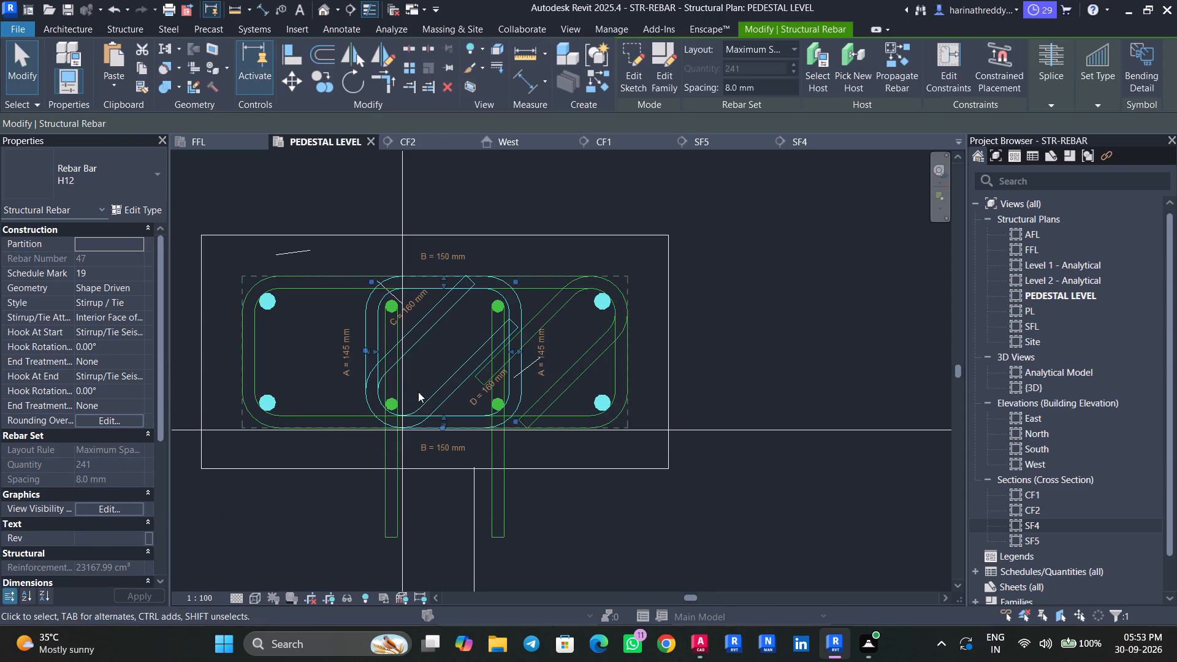
pyautogui.click(126, 528)
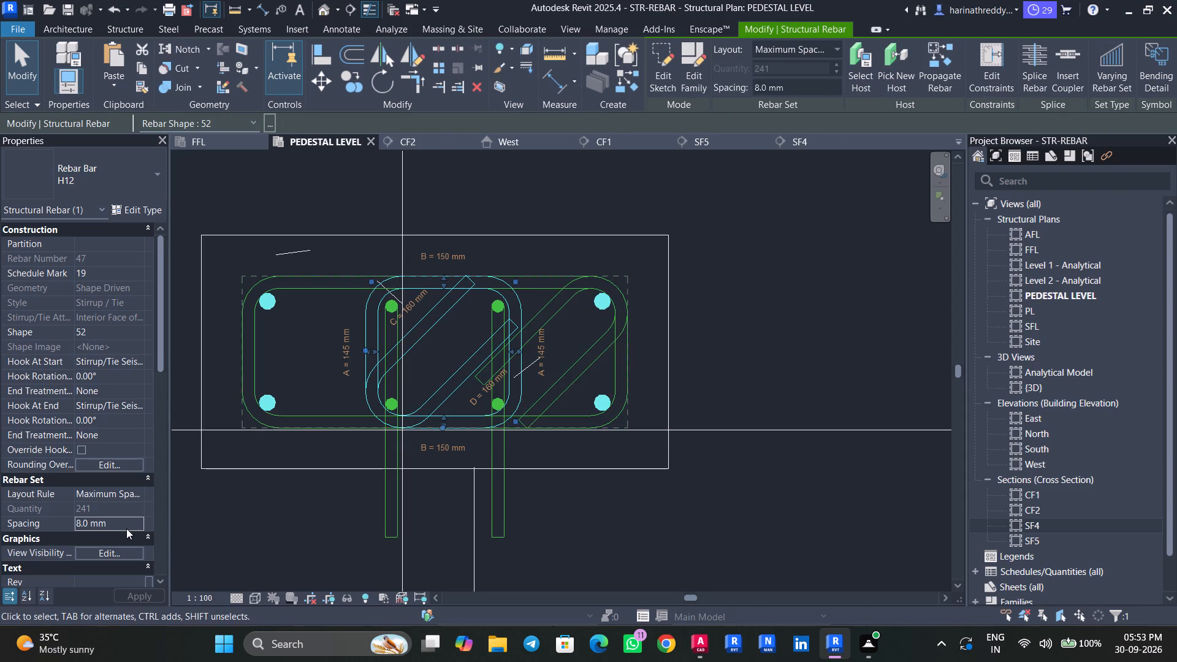
pyautogui.write('8"')
pyautogui.press('Return')
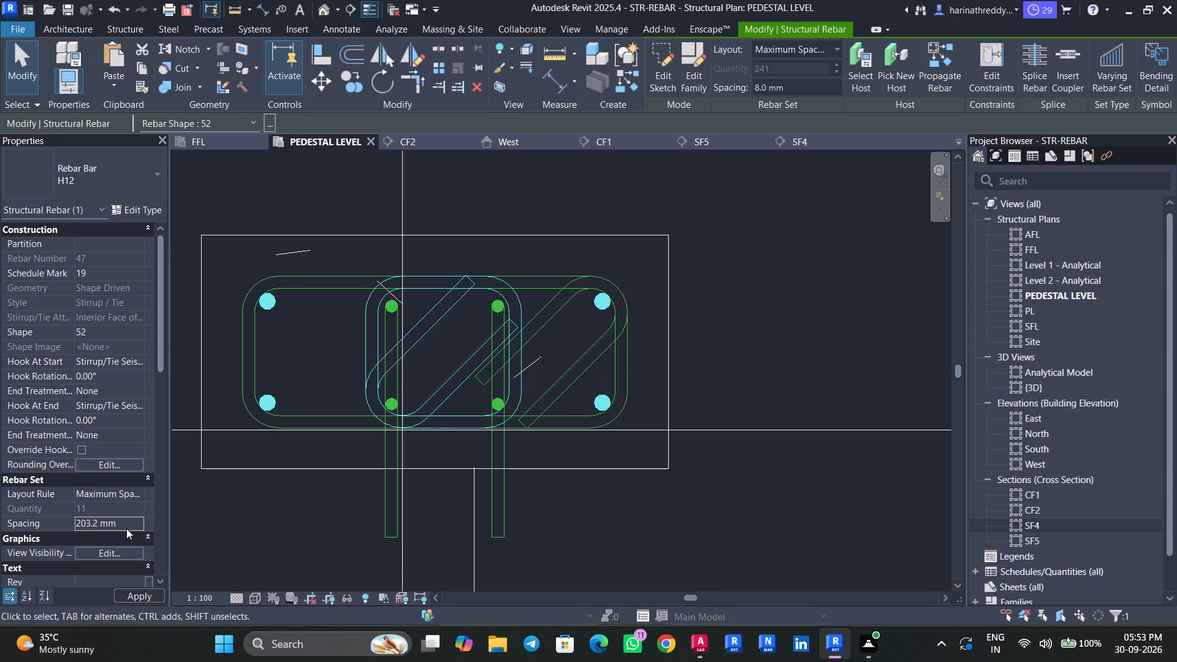
pyautogui.press('Escape')
pyautogui.press('Escape')
# Set the outer H12 column tie set to the Maximum Spacing layout at 8" spacing.
pyautogui.click(246, 352)
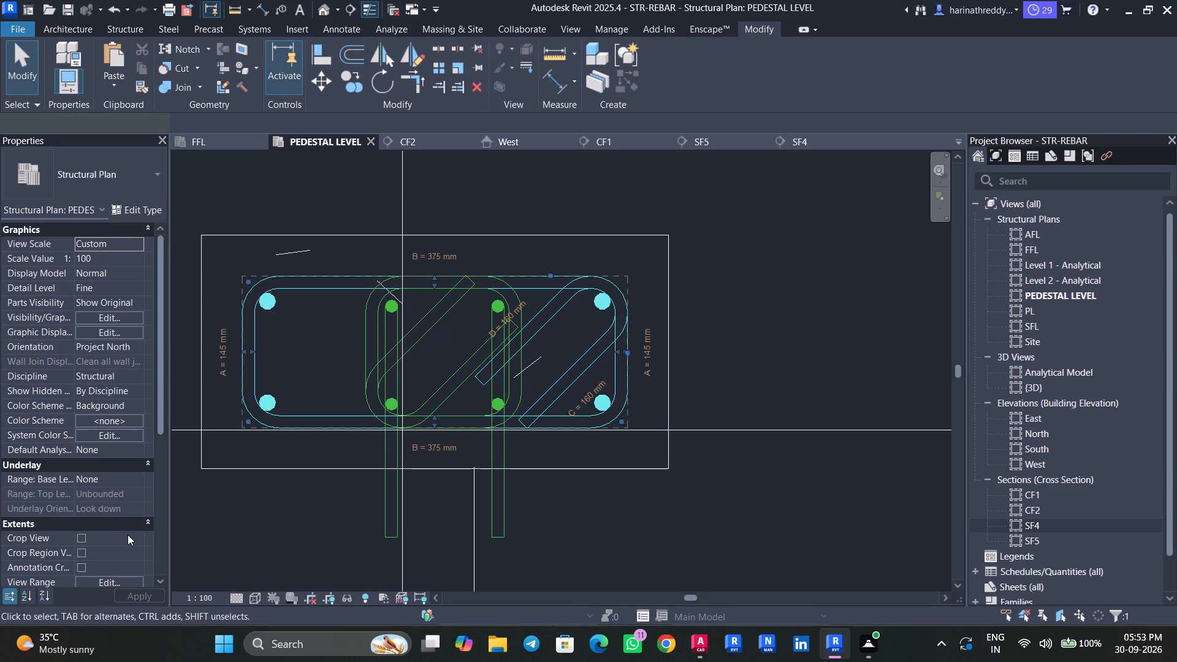
pyautogui.click(142, 495)
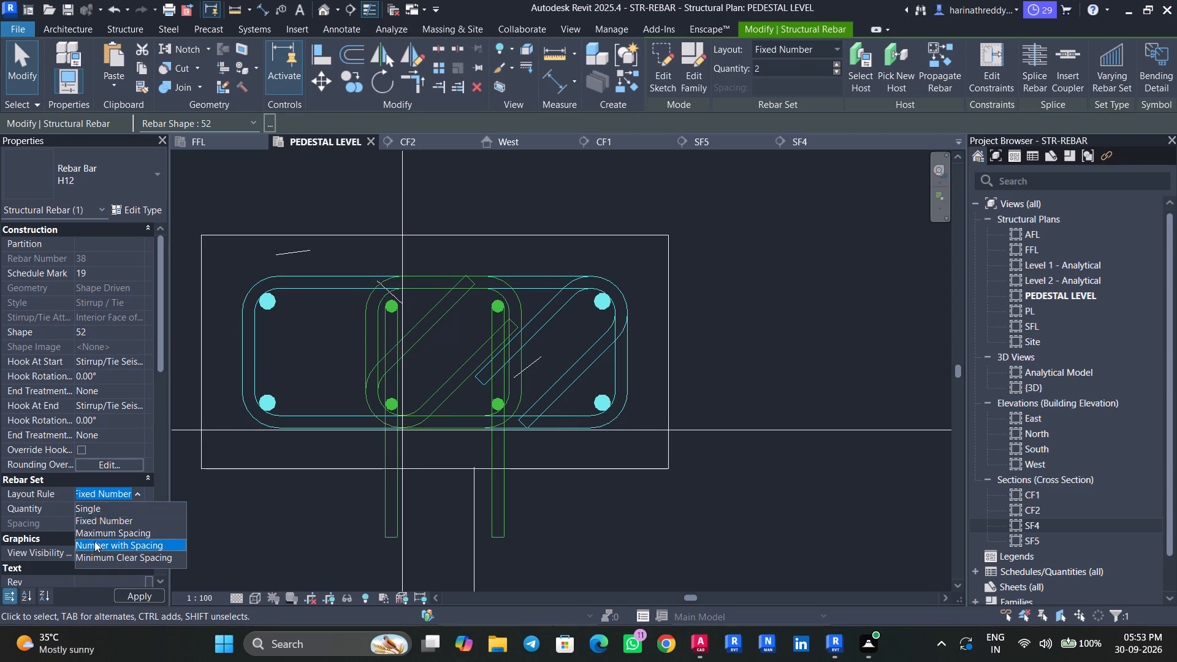
pyautogui.click(94, 541)
pyautogui.click(132, 492)
pyautogui.click(118, 530)
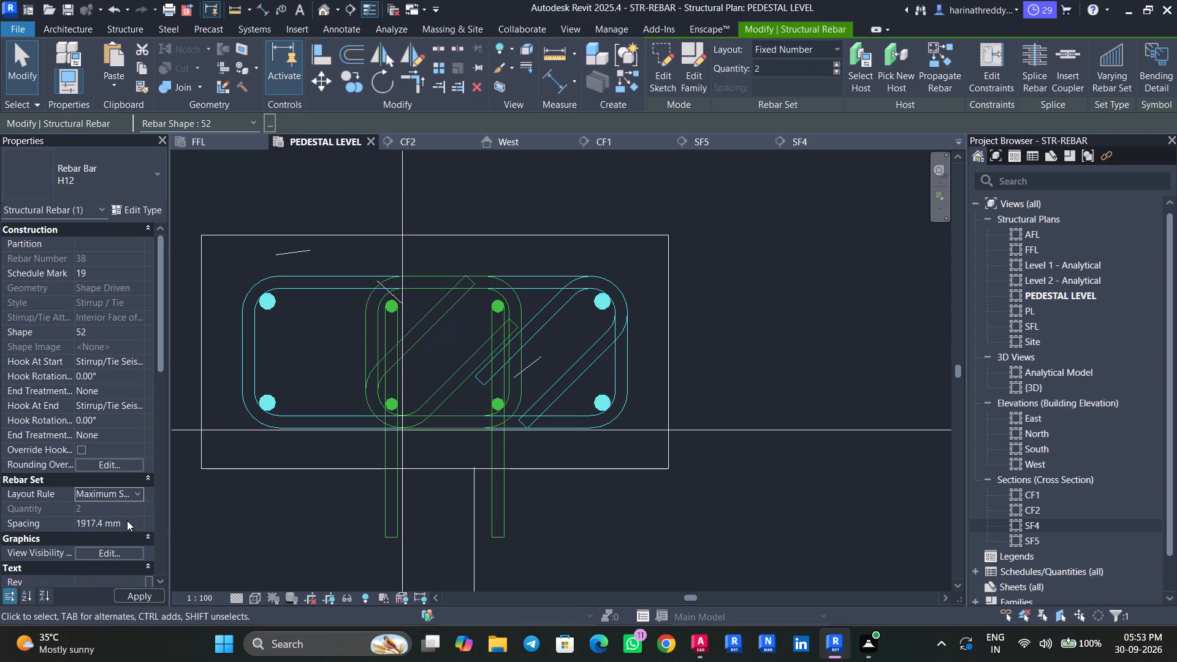
pyautogui.click(129, 522)
pyautogui.press('8')
pyautogui.hotkey('shift', '"')
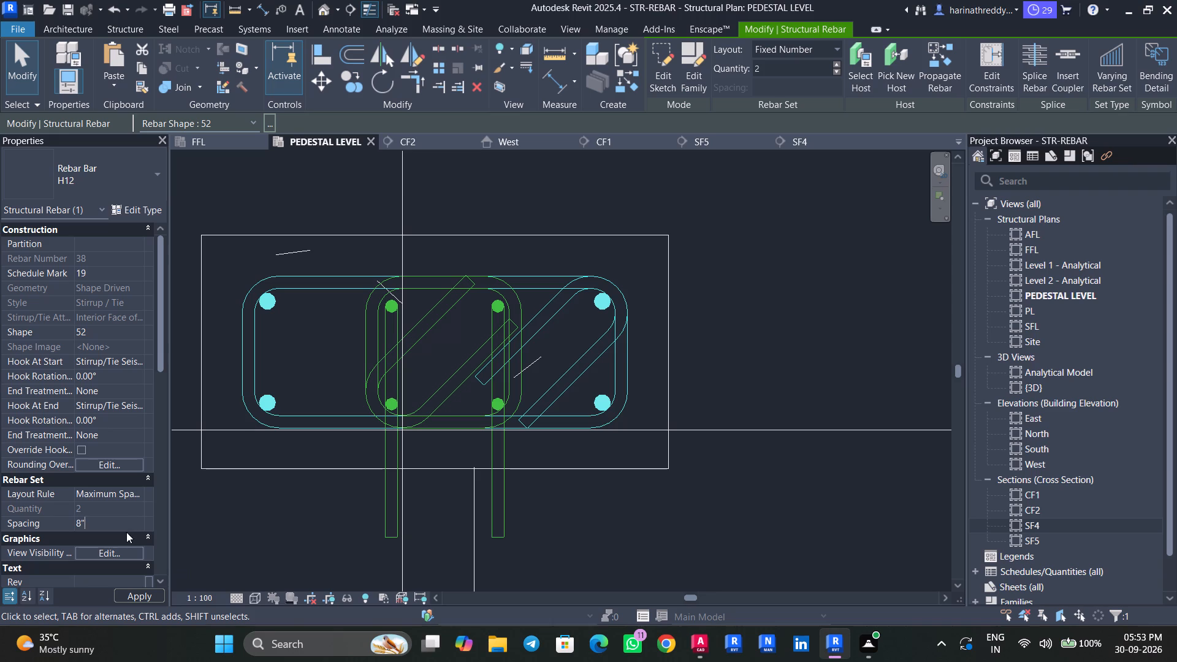
pyautogui.press('Return')
pyautogui.press('Escape')
pyautogui.press('Escape')
pyautogui.press('Escape')
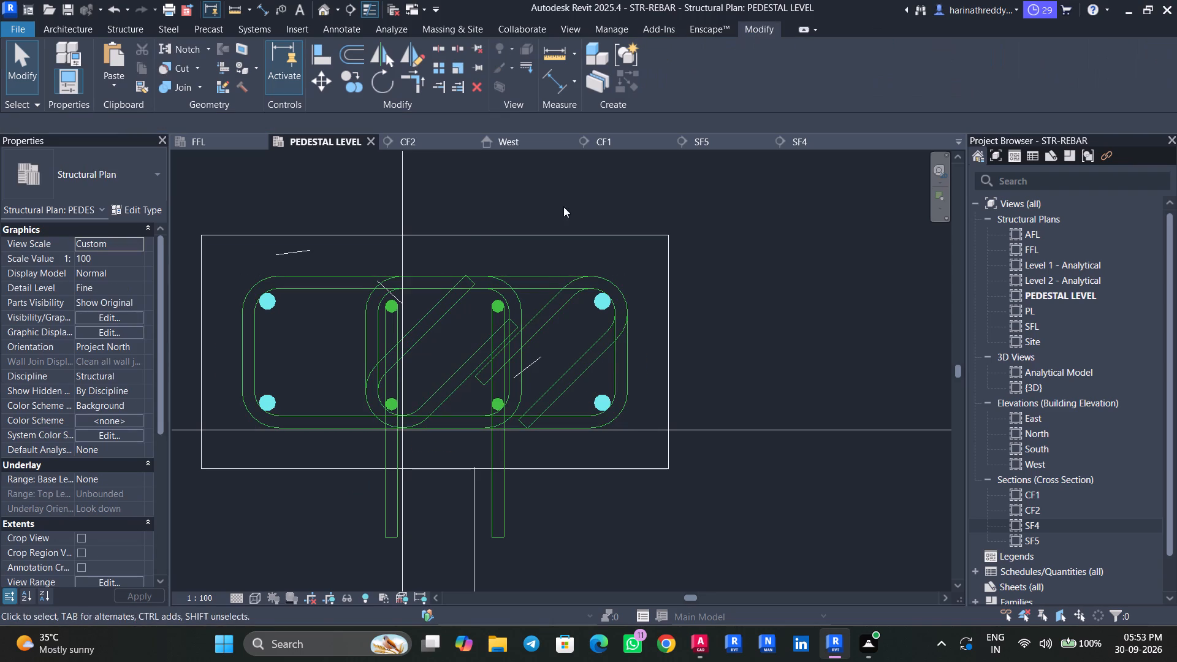
# In section SF4, extend the inner H12 column tie set down through the pedestal into the footing, to just above the bottom mesh.
pyautogui.doubleClick(1035, 525)
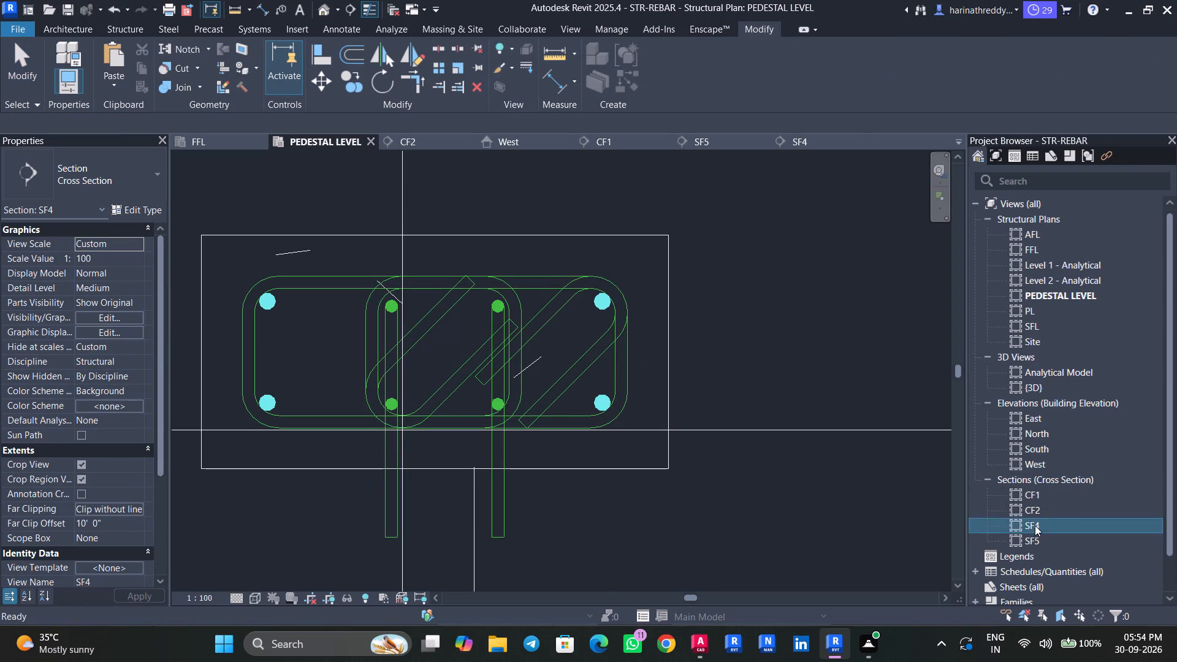
pyautogui.moveTo(665, 403); pyautogui.dragTo(650, 333, button='middle')
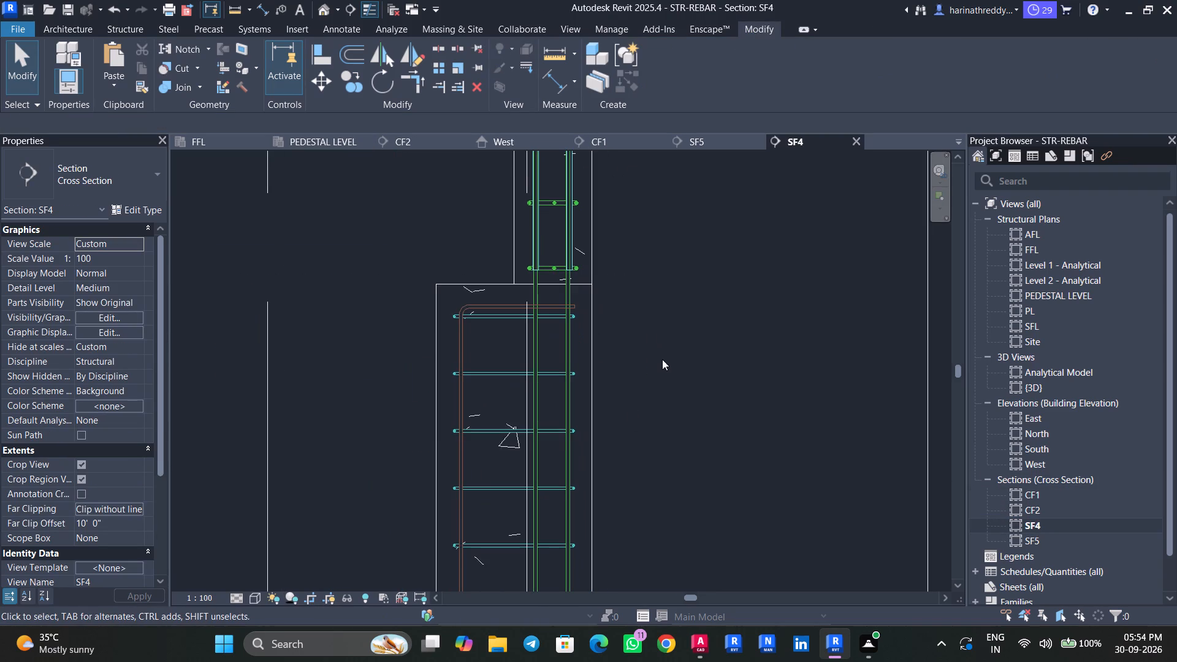
pyautogui.scroll(-2, 664, 359)
pyautogui.moveTo(663, 361); pyautogui.dragTo(684, 262, button='middle')
pyautogui.click(604, 194)
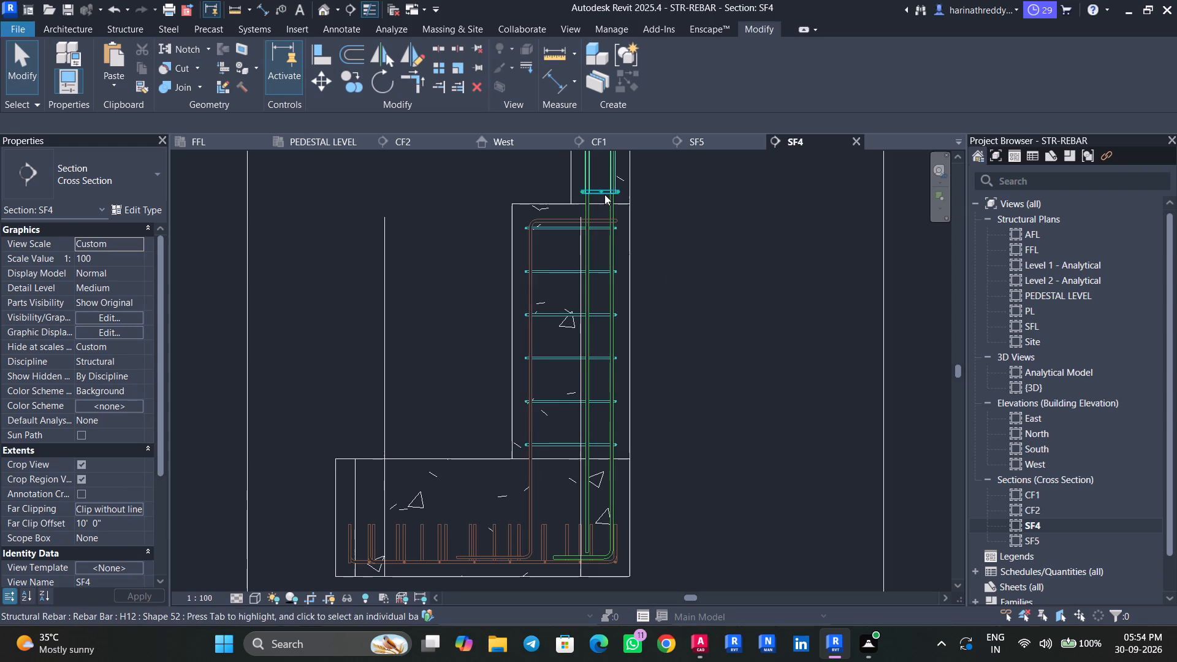
pyautogui.moveTo(598, 198); pyautogui.dragTo(610, 542)
pyautogui.scroll(2, 604, 545)
pyautogui.scroll(-1, 604, 545)
pyautogui.scroll(6, 604, 545)
pyautogui.press('Escape')
pyautogui.press('Escape')
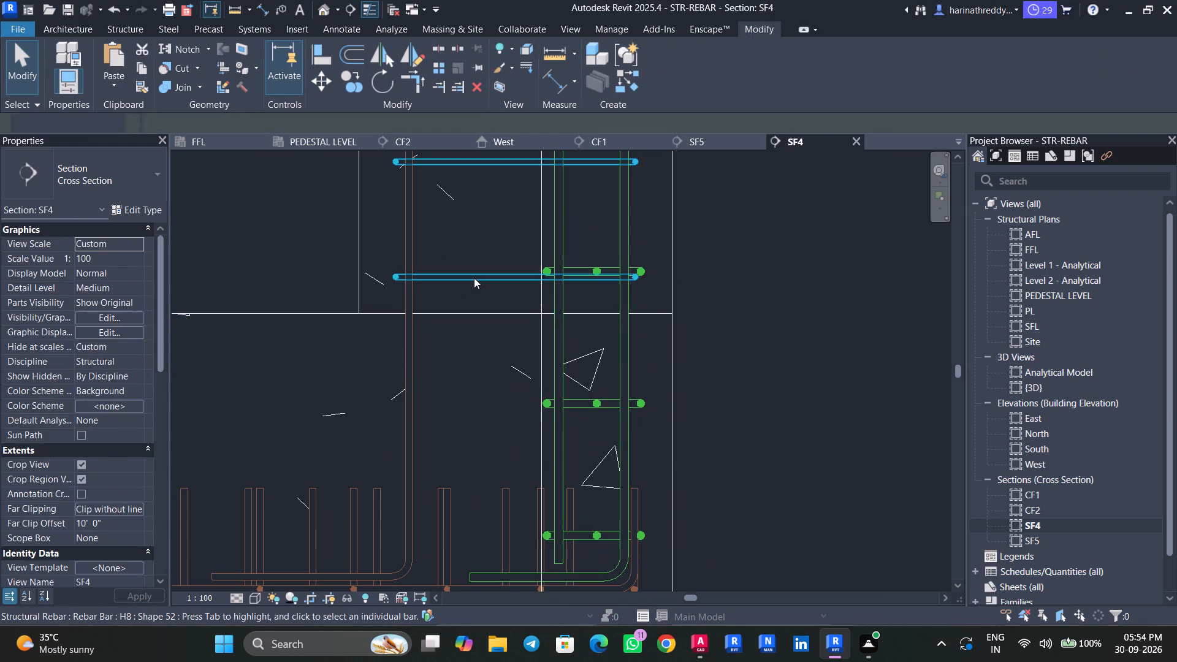
# Extend the pedestal's H8 tie set down into the footing, to just above the vertical bars' bent legs.
pyautogui.click(474, 277)
pyautogui.moveTo(510, 276); pyautogui.dragTo(514, 553)
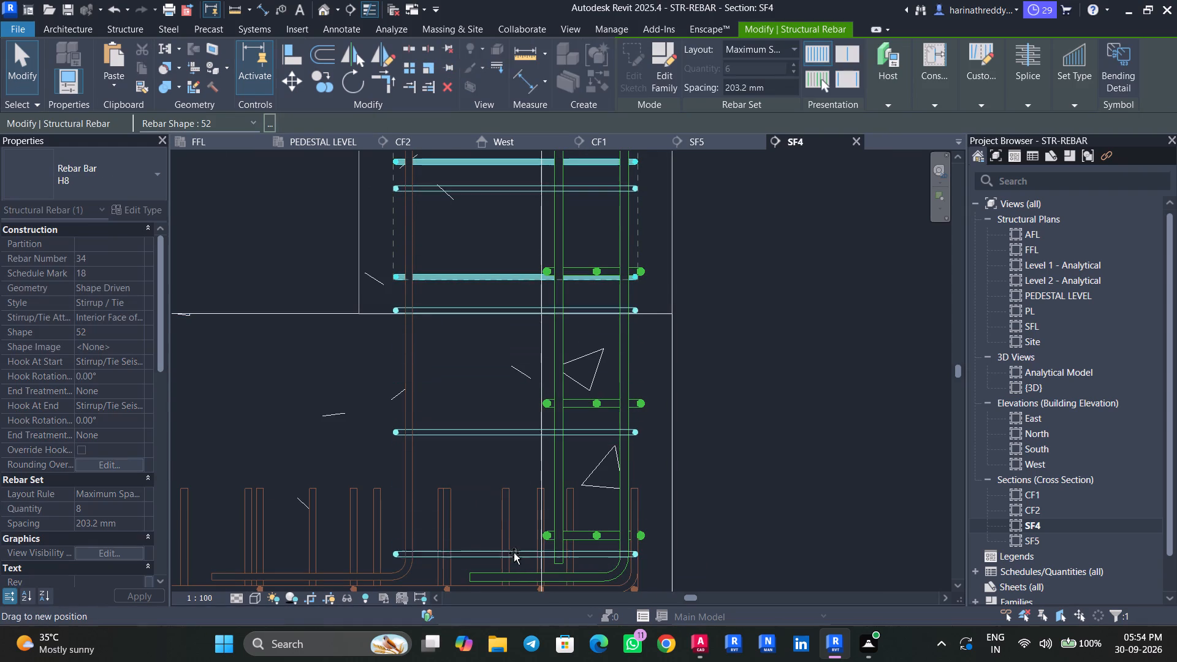
pyautogui.moveTo(514, 553); pyautogui.dragTo(517, 544)
pyautogui.press('Escape')
pyautogui.press('Escape')
# In section SF4, raise the lower end of the inner H12 column tie set slightly within the footing.
pyautogui.click(592, 534)
pyautogui.scroll(5, 604, 530)
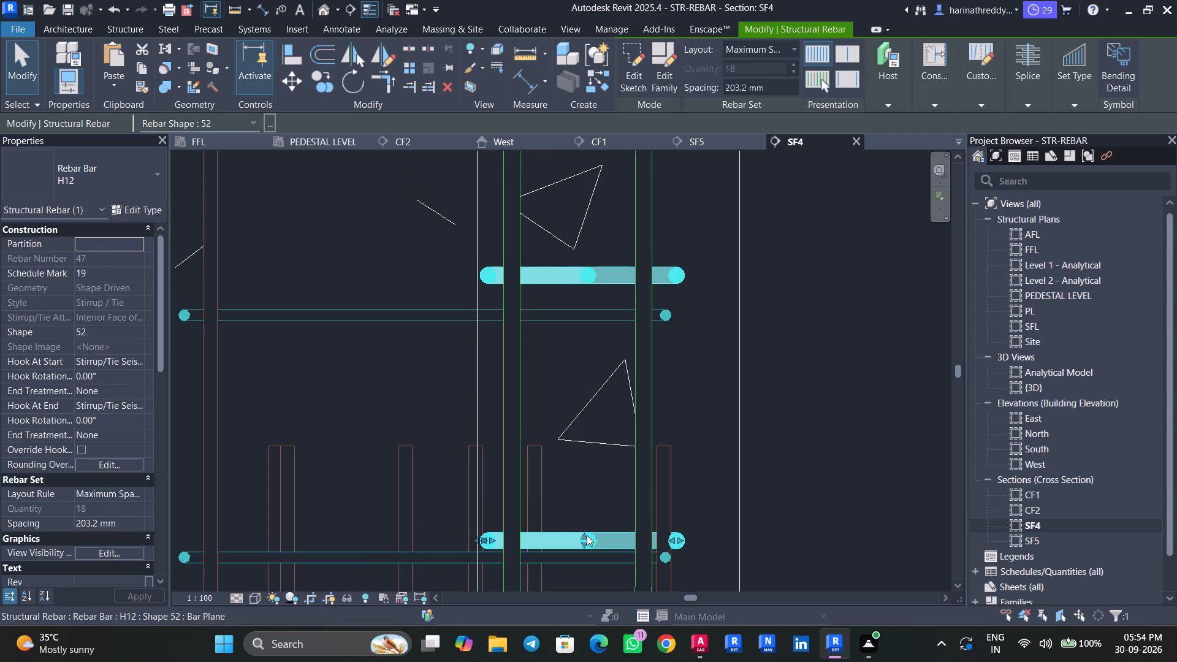
pyautogui.moveTo(584, 534); pyautogui.dragTo(581, 511)
pyautogui.scroll(-9, 581, 434)
pyautogui.moveTo(565, 237); pyautogui.dragTo(581, 473, button='middle')
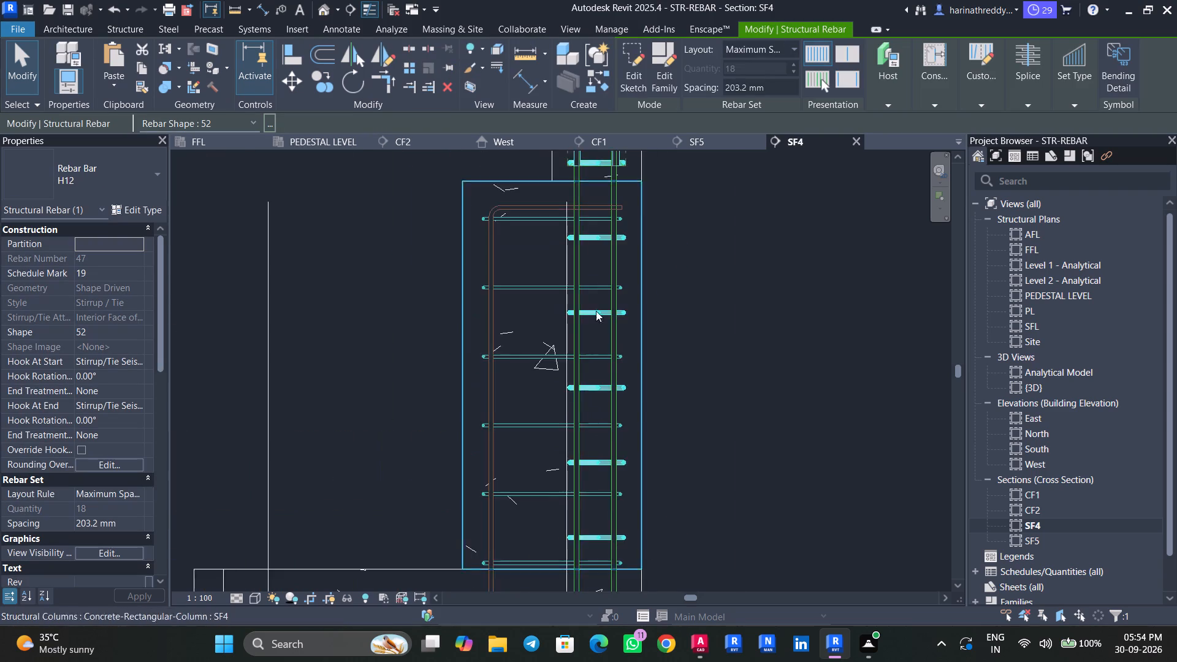
pyautogui.scroll(-3, 600, 282)
pyautogui.moveTo(601, 246); pyautogui.dragTo(592, 405, button='middle')
pyautogui.press('Escape')
pyautogui.press('Escape')
# Extend the outer H12 column tie set down through the pedestal into the footing, level with the inner set's lowest tie.
pyautogui.press('Tab')
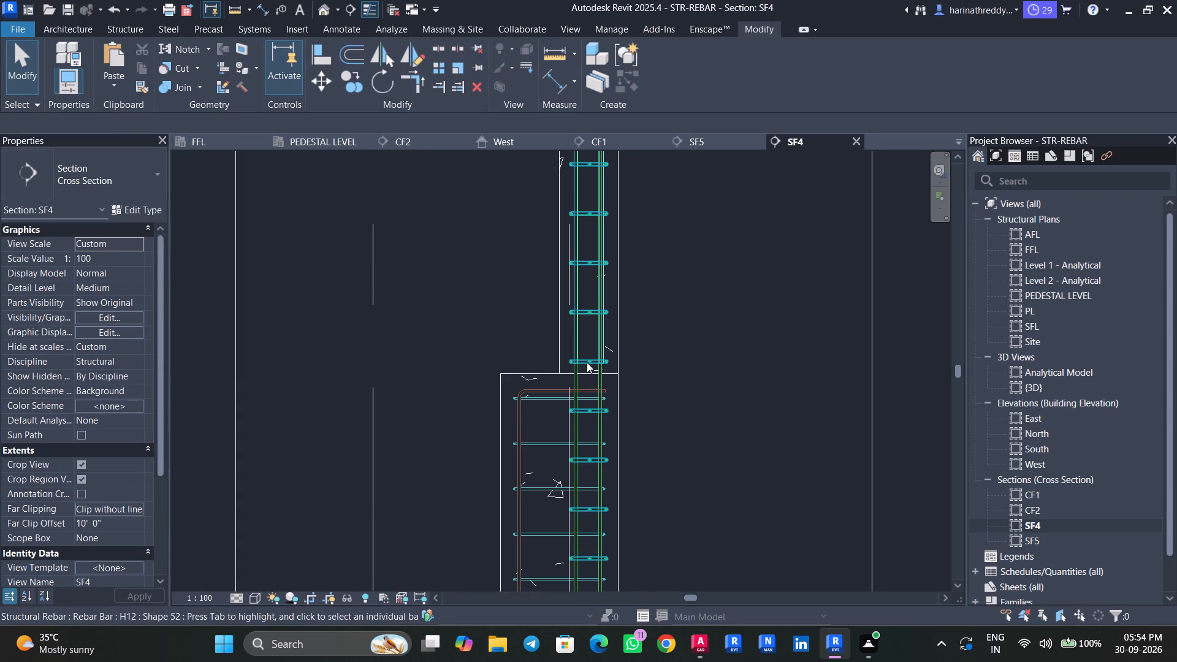
pyautogui.click(587, 362)
pyautogui.moveTo(589, 367); pyautogui.dragTo(586, 593)
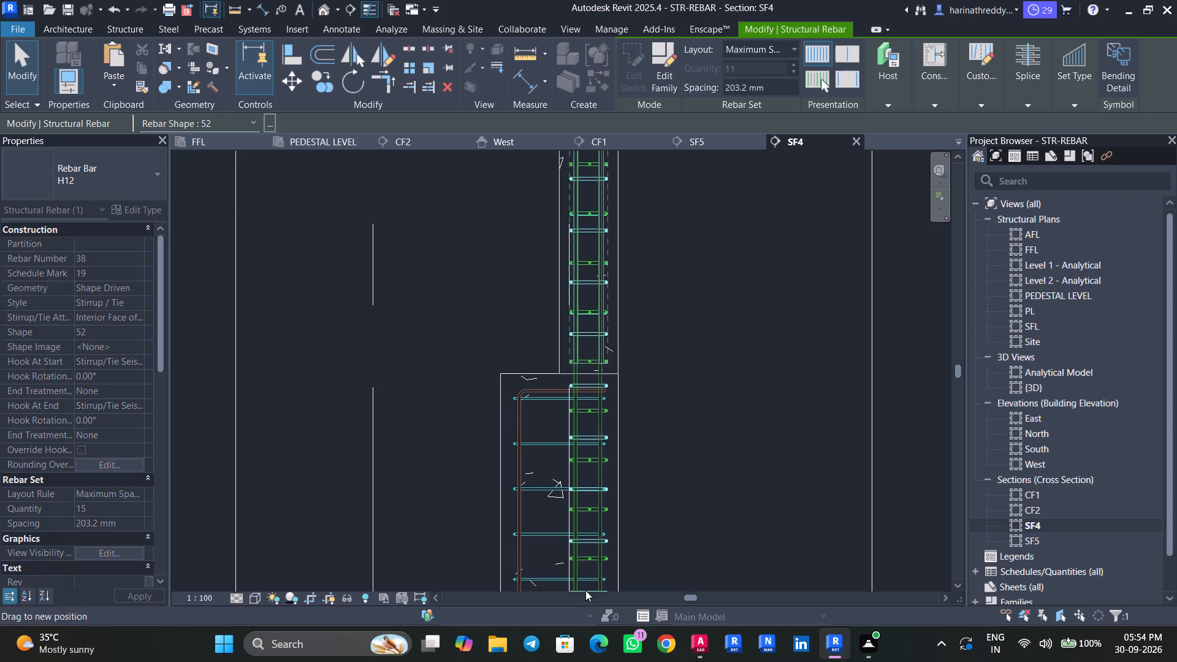
pyautogui.moveTo(650, 543); pyautogui.dragTo(643, 313, button='middle')
pyautogui.scroll(6, 589, 366)
pyautogui.moveTo(571, 394); pyautogui.dragTo(580, 275, button='middle')
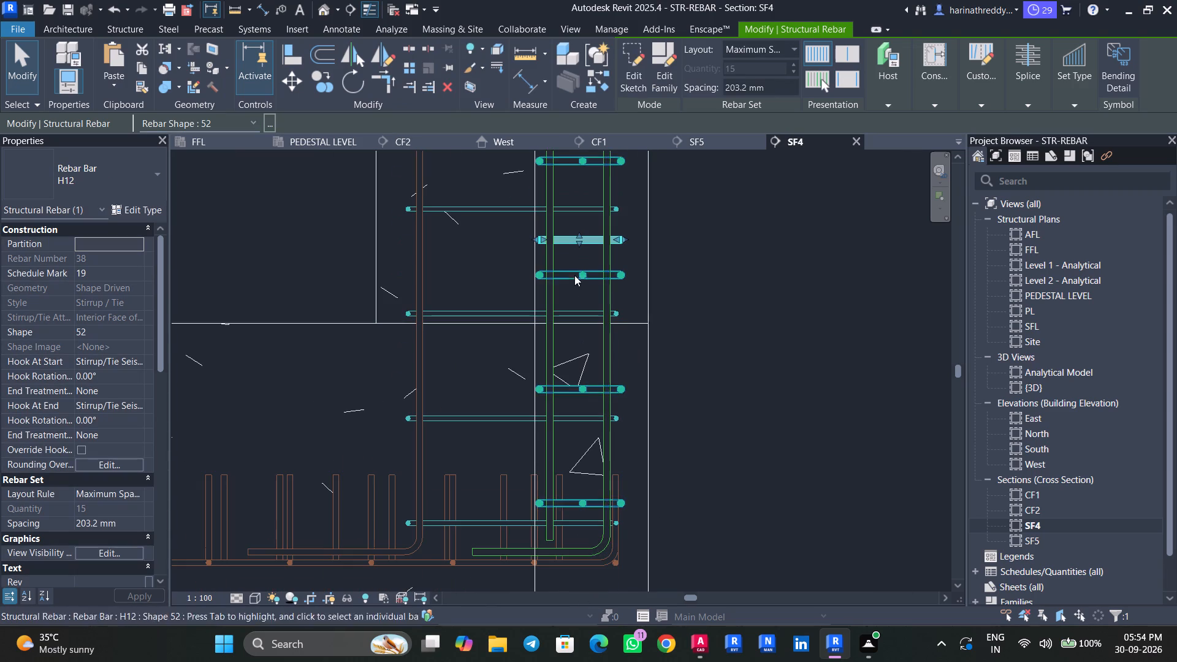
pyautogui.moveTo(581, 248); pyautogui.dragTo(584, 501)
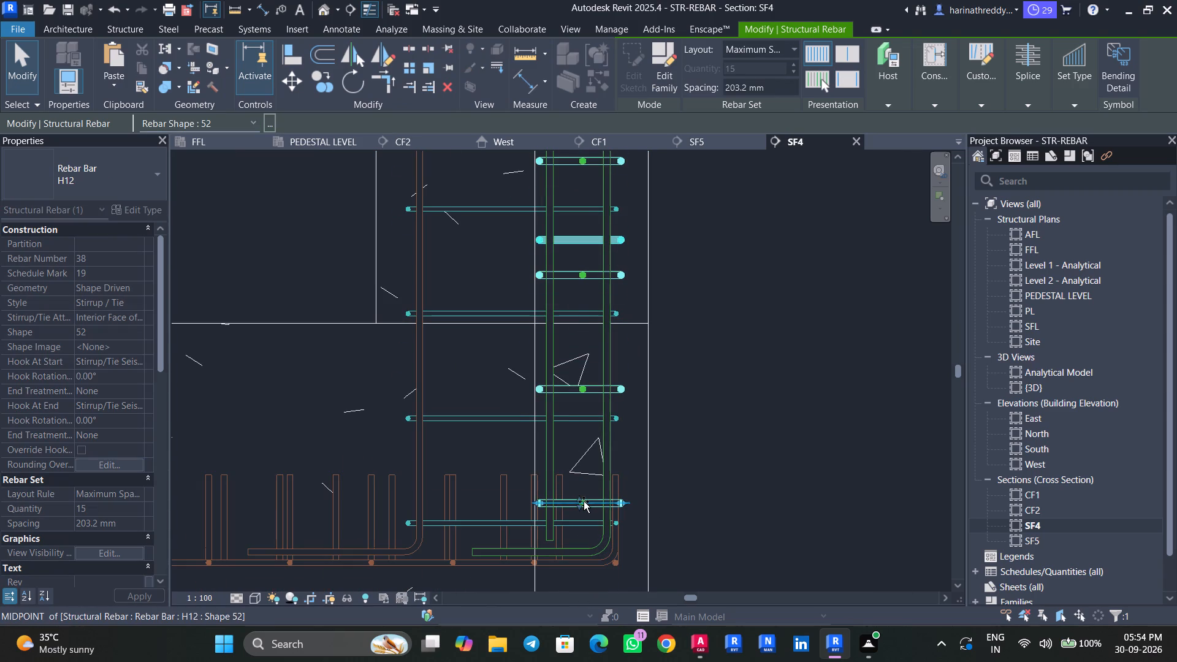
pyautogui.moveTo(584, 501); pyautogui.dragTo(584, 502)
pyautogui.scroll(2, 584, 504)
pyautogui.scroll(-1, 585, 508)
pyautogui.scroll(6, 585, 508)
pyautogui.press('Escape')
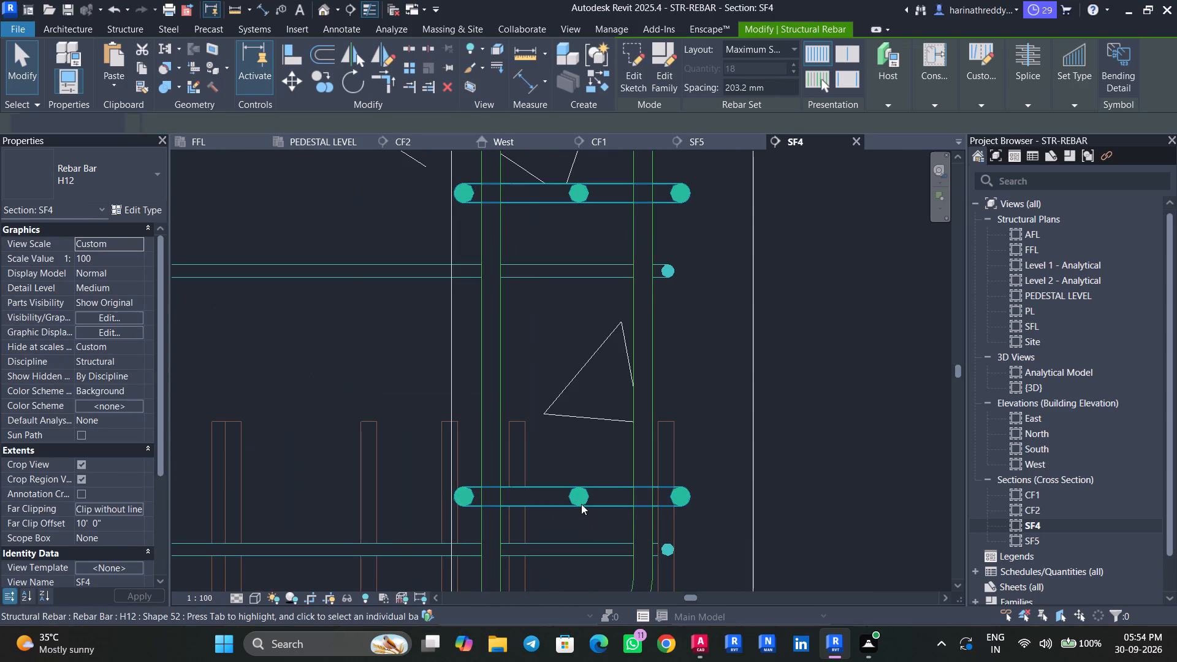
pyautogui.press('Escape')
pyautogui.press('Escape')
pyautogui.press('Escape')
# Select all H12 rebar instances from section SF4 and review their view visibility states.
pyautogui.scroll(-7, 731, 406)
pyautogui.scroll(1, 731, 404)
pyautogui.scroll(-10, 731, 404)
pyautogui.moveTo(772, 266); pyautogui.dragTo(771, 329, button='middle')
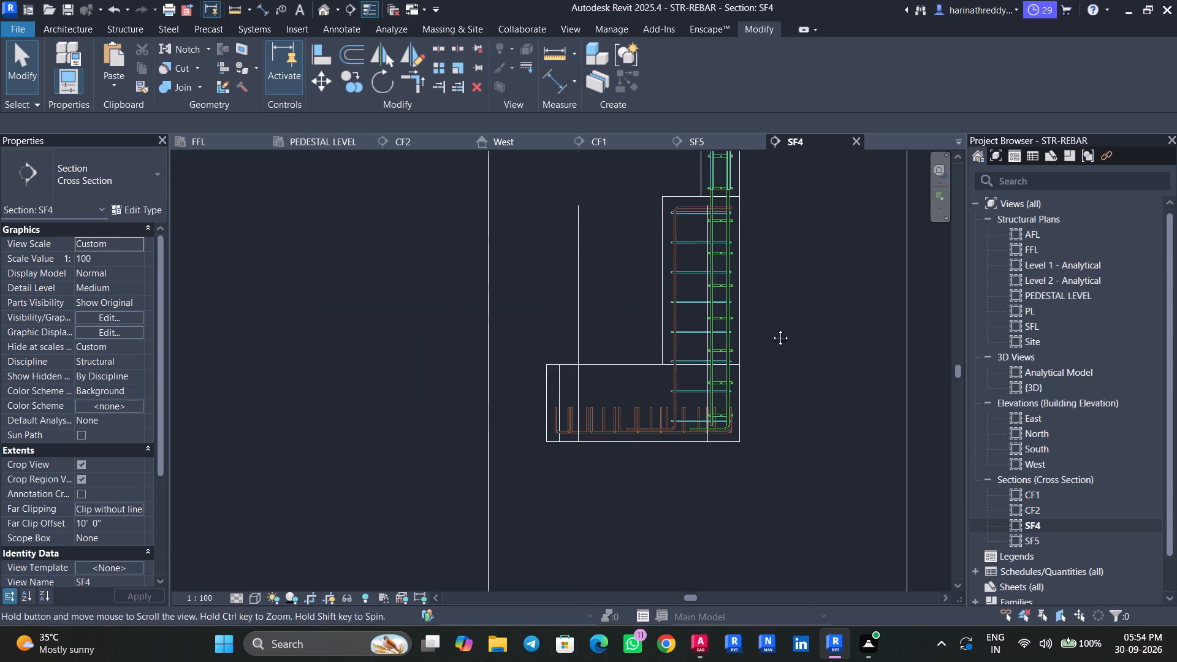
pyautogui.moveTo(771, 329); pyautogui.dragTo(759, 382, button='middle')
pyautogui.scroll(3, 704, 378)
pyautogui.click(708, 400)
pyautogui.write('SA')
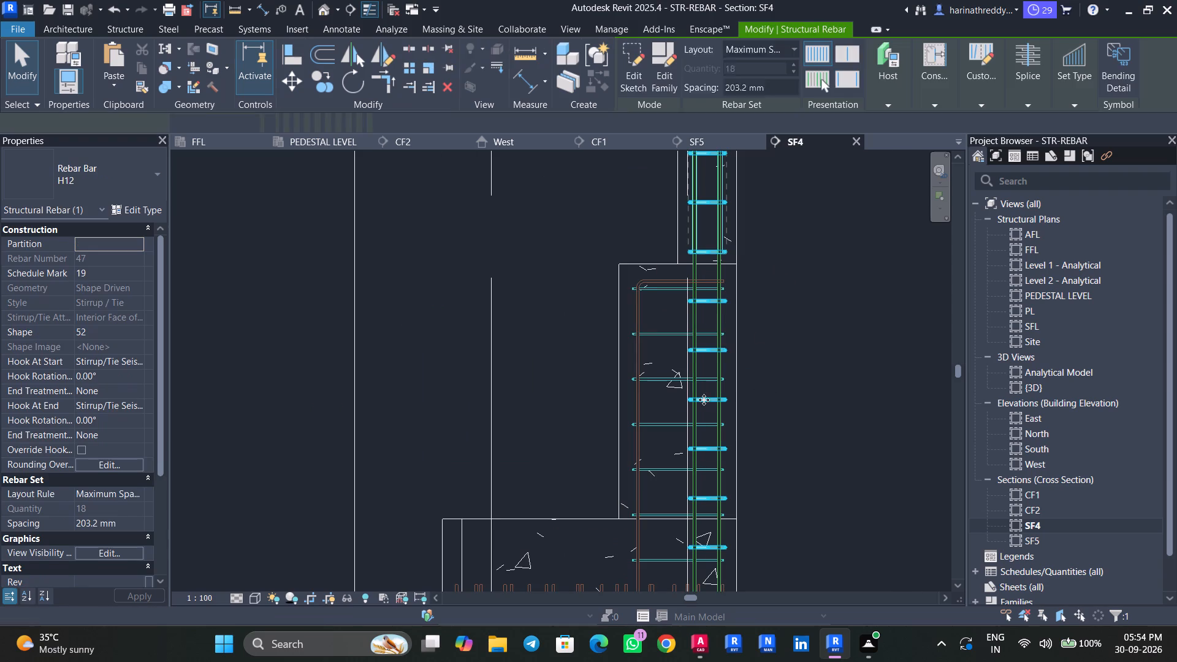
pyautogui.click(124, 541)
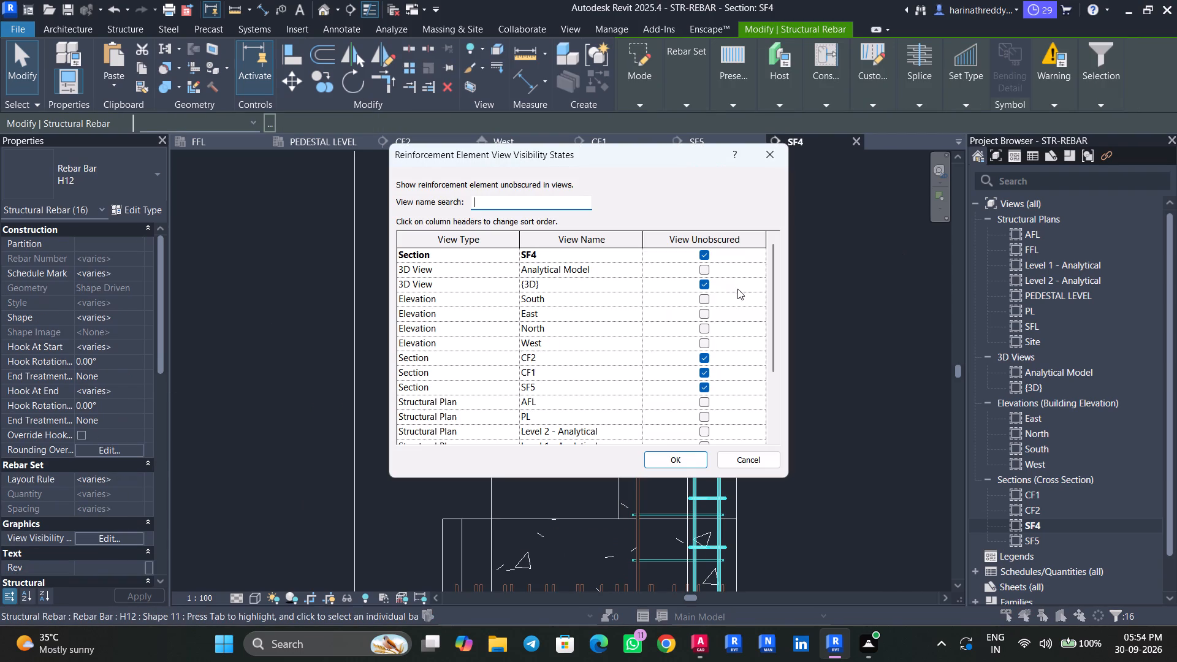
pyautogui.click(660, 470)
pyautogui.click(659, 463)
pyautogui.moveTo(753, 270); pyautogui.dragTo(725, 501, button='middle')
pyautogui.press('Escape')
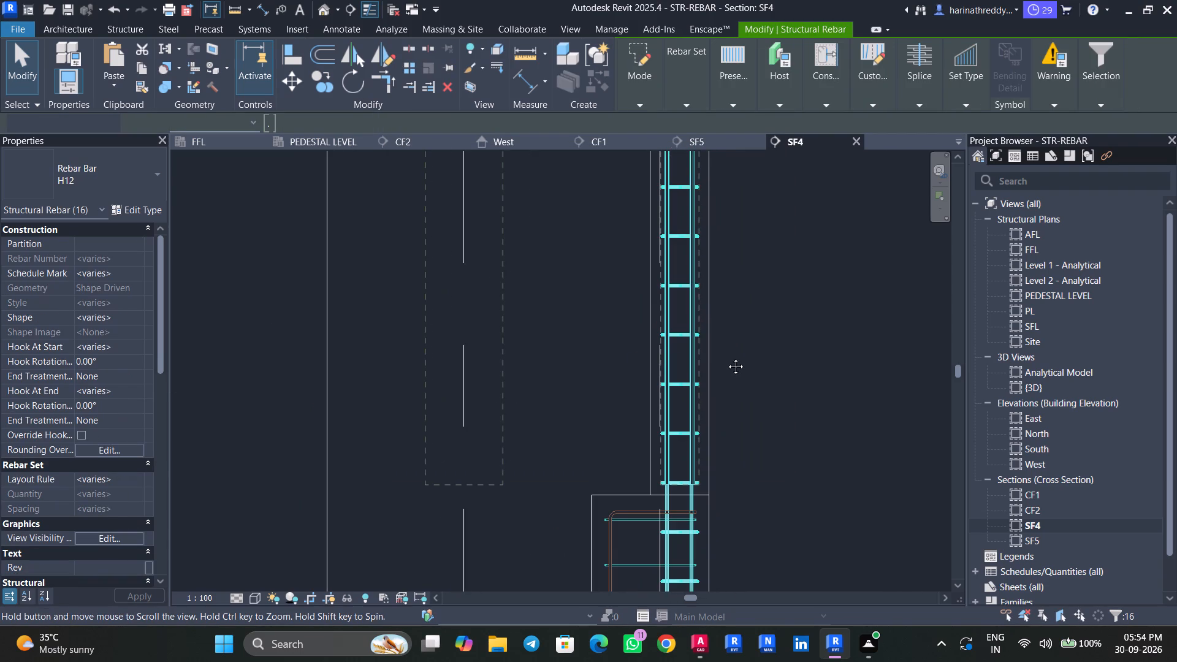
pyautogui.press('Escape')
pyautogui.press('Escape')
pyautogui.press('Escape')
pyautogui.press('Escape')
pyautogui.press('Escape')
pyautogui.press('Escape')
pyautogui.press('Escape')
pyautogui.press('Escape')
pyautogui.press('Escape')
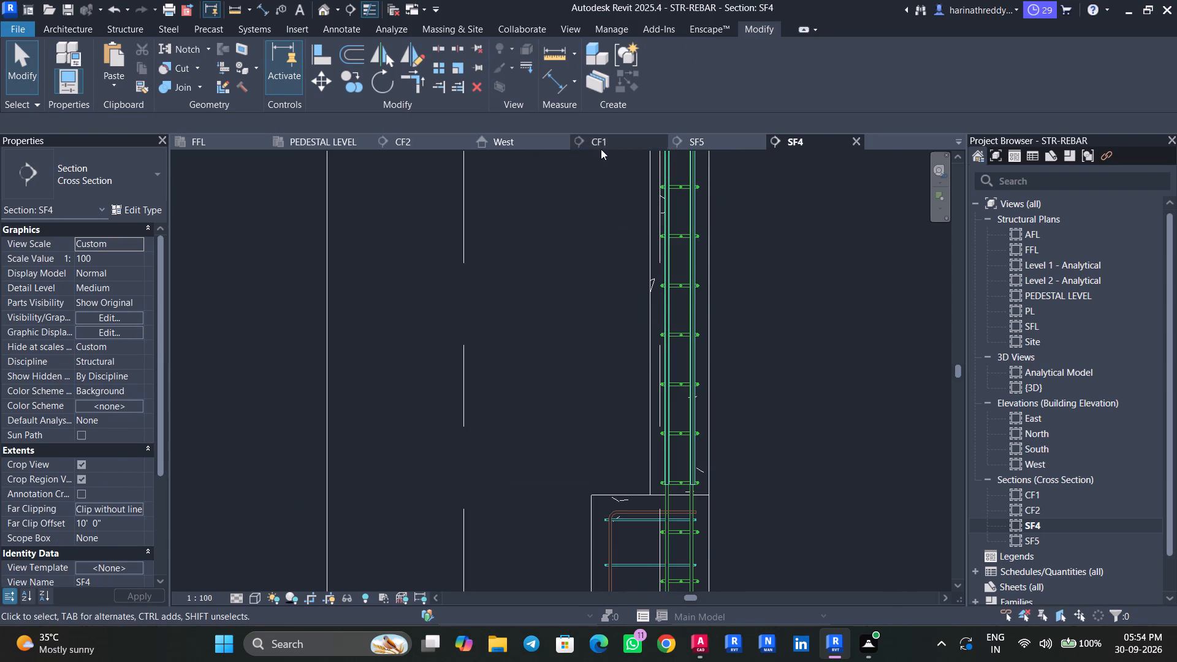
# Examine column C2's bars and ties around the top of the pedestal in the 3D view.
pyautogui.click(326, 7)
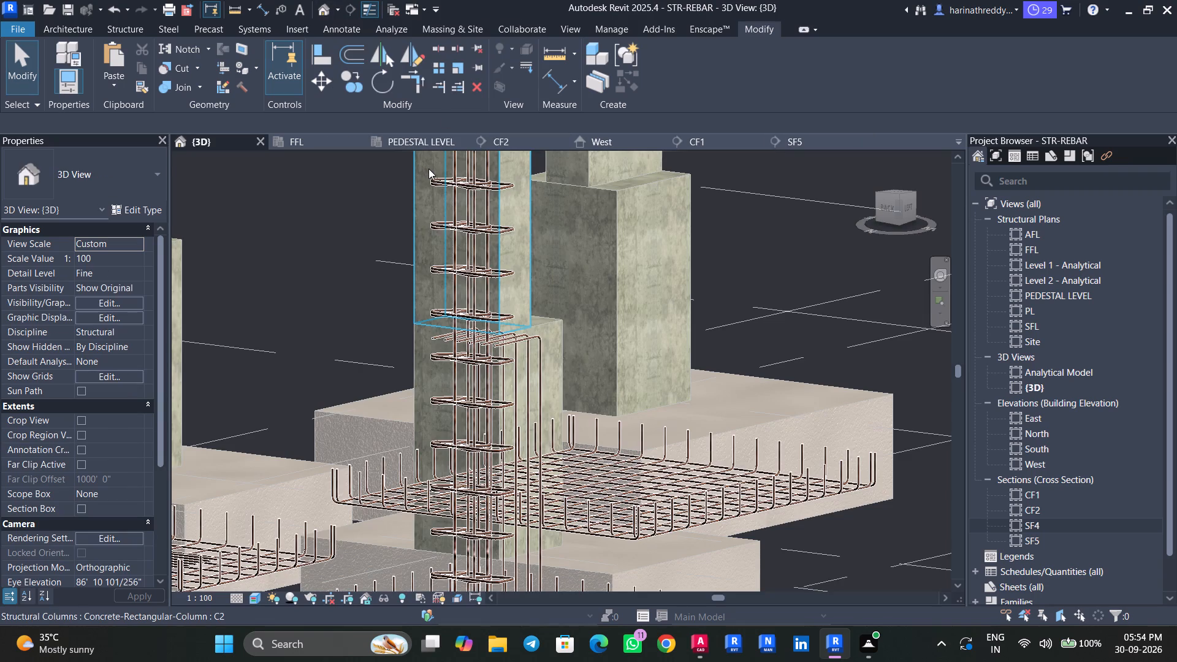
pyautogui.scroll(-2, 790, 291)
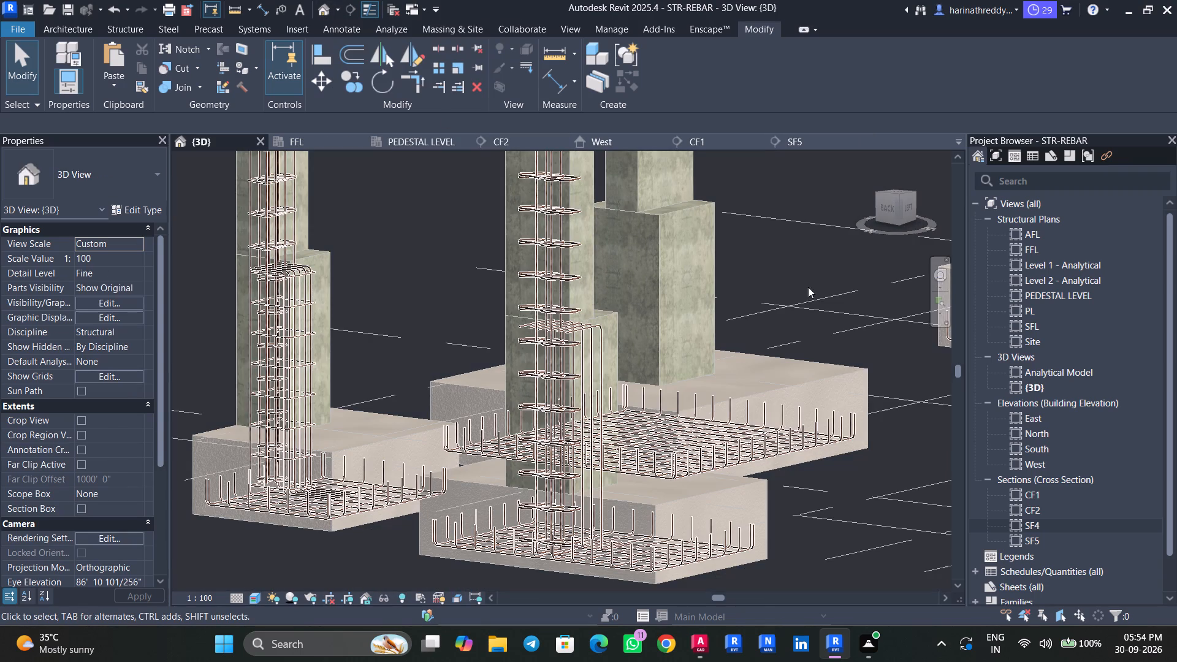
pyautogui.scroll(7, 521, 327)
pyautogui.scroll(4, 354, 380)
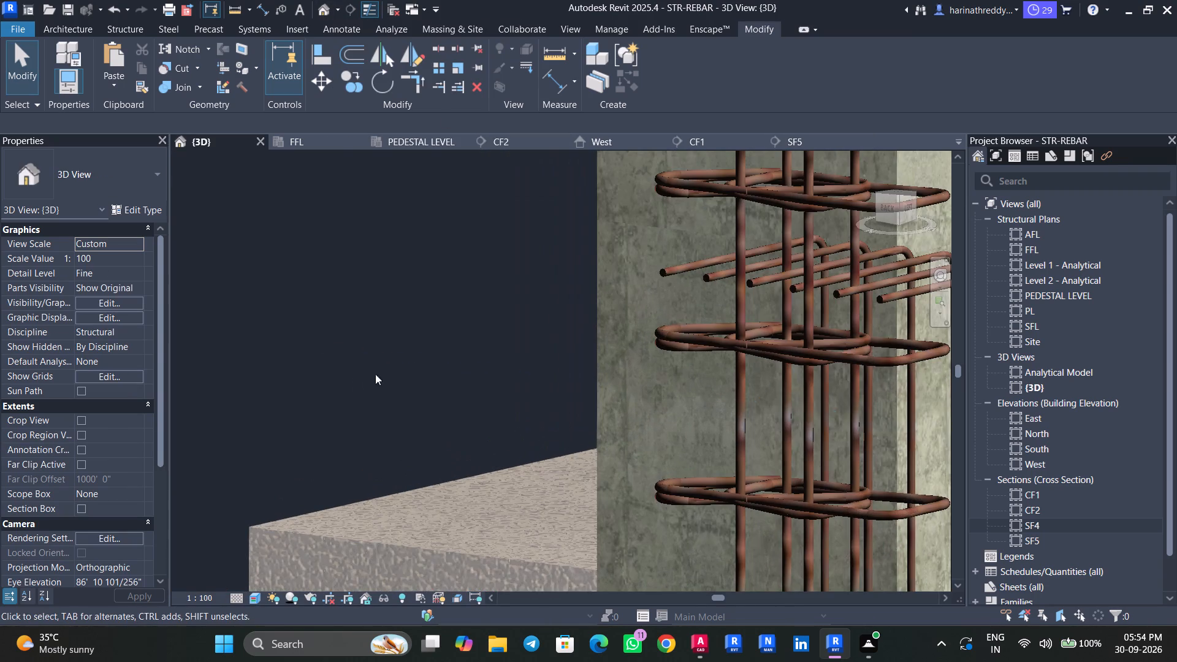
pyautogui.moveTo(435, 356); pyautogui.dragTo(228, 427, button='middle')
pyautogui.click(534, 368)
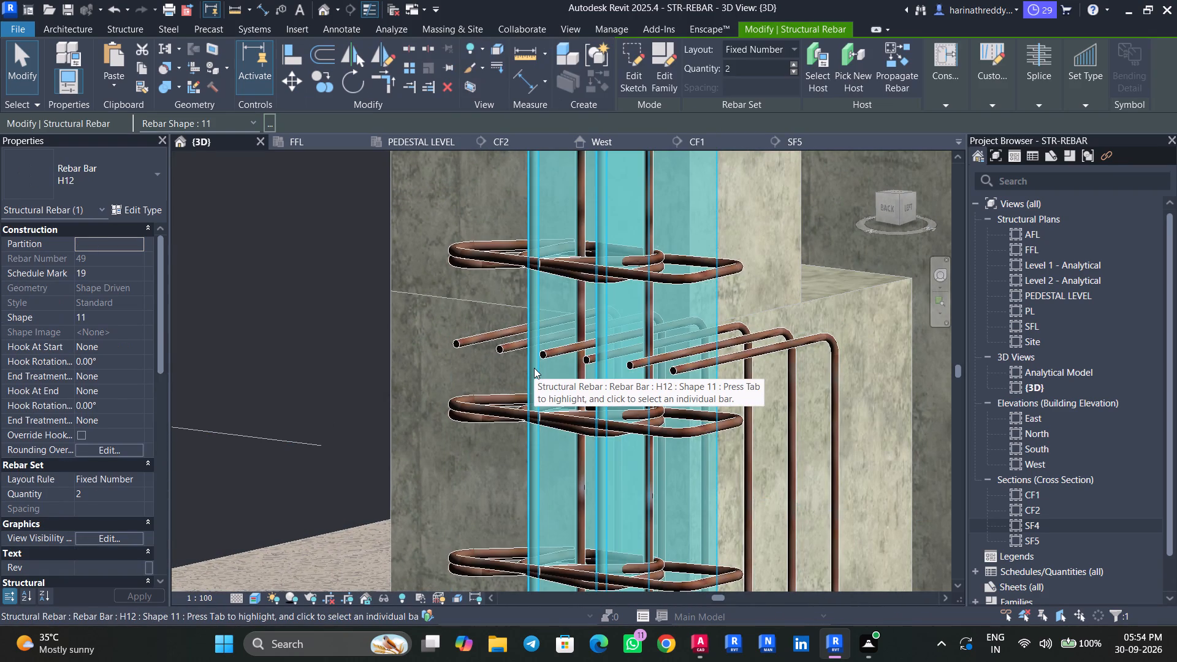
pyautogui.press('Escape')
pyautogui.press('Escape')
pyautogui.press('Escape')
pyautogui.press('Escape')
pyautogui.press('Escape')
# From the PEDESTAL LEVEL plan, make all H16 rebar instances unobscured in the {3D} view.
pyautogui.click(416, 145)
pyautogui.scroll(-3, 400, 354)
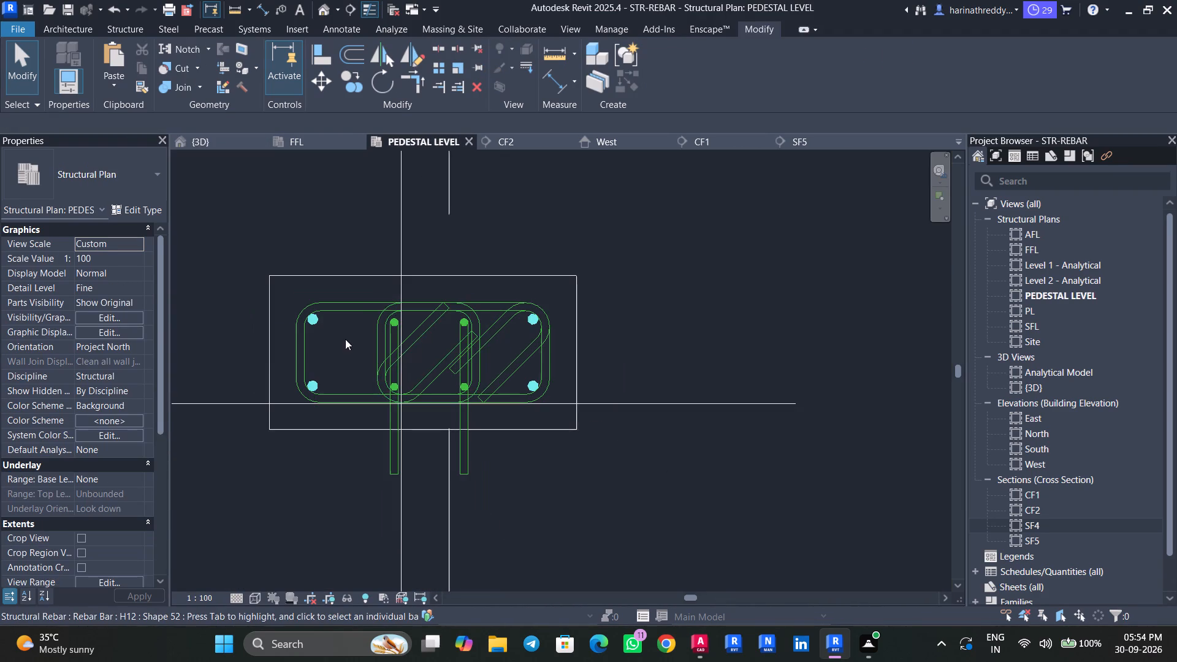
pyautogui.click(314, 324)
pyautogui.write('SA')
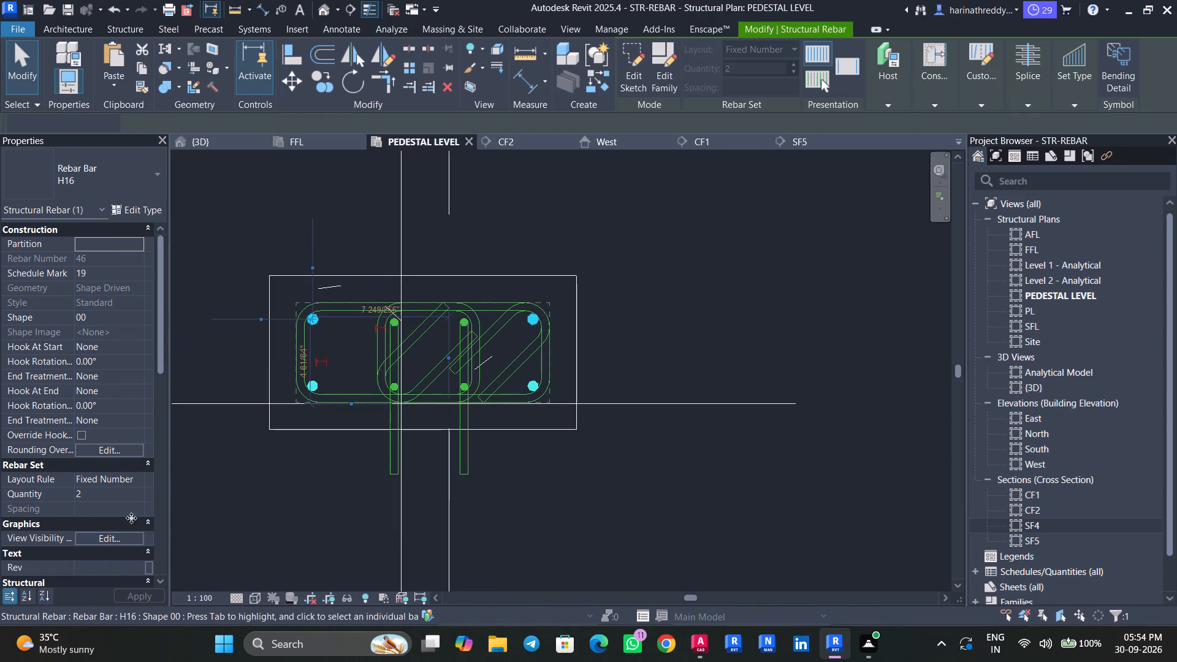
pyautogui.click(112, 546)
pyautogui.click(101, 538)
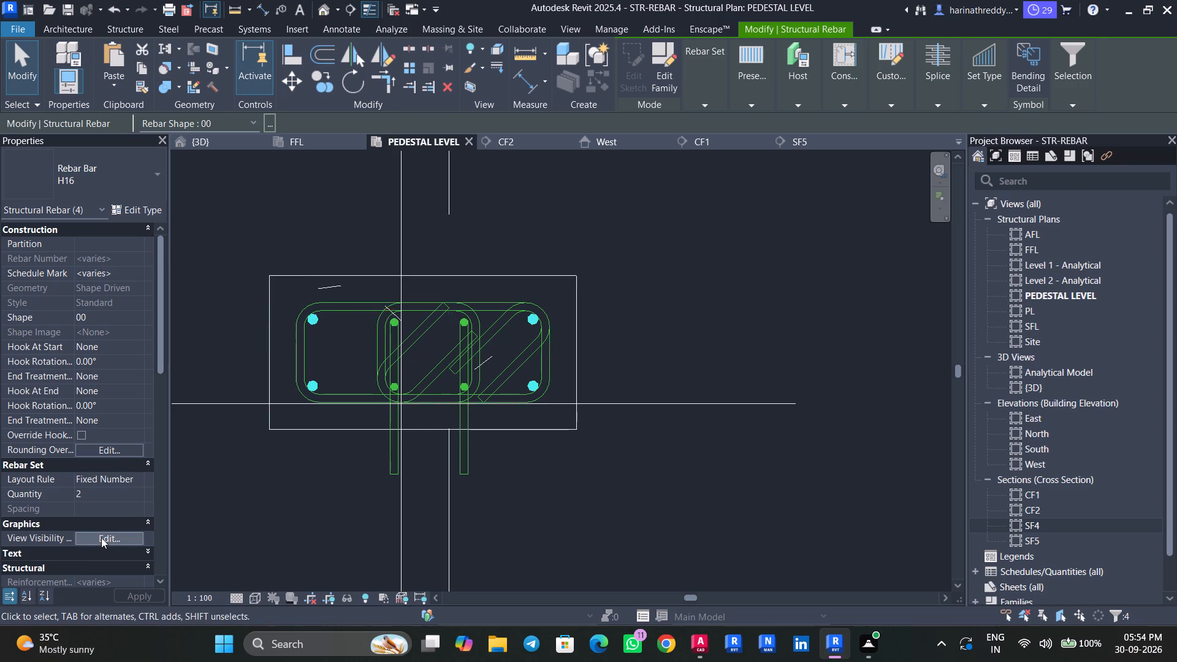
pyautogui.click(704, 287)
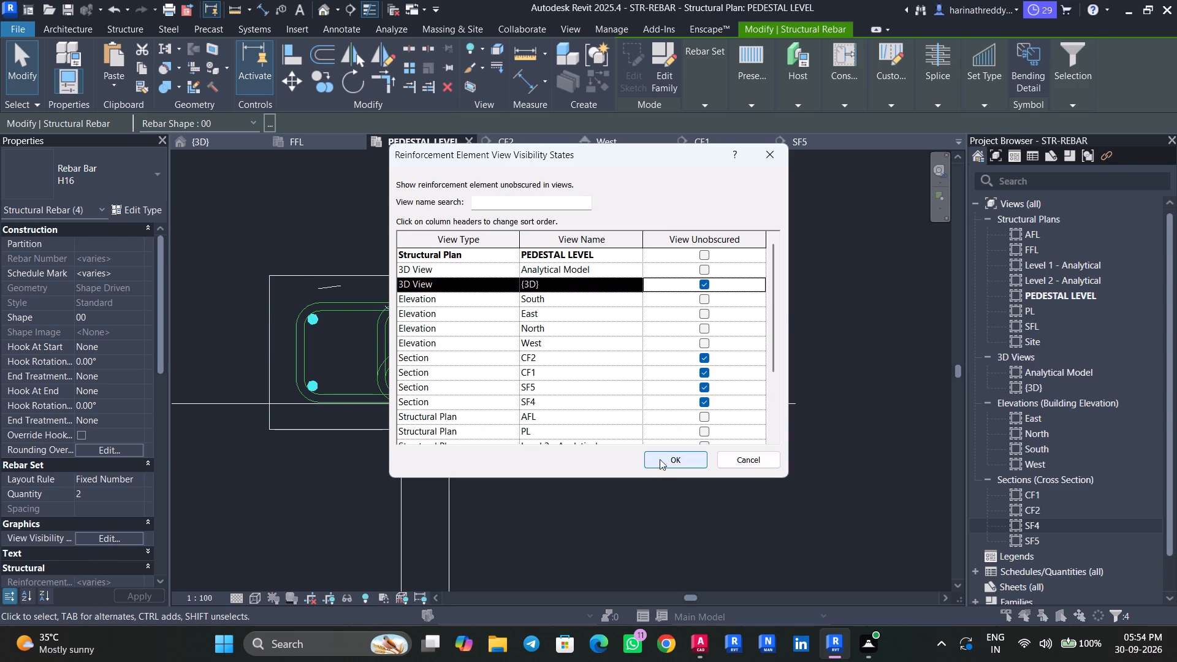
pyautogui.click(662, 451)
pyautogui.scroll(11, 384, 335)
pyautogui.press('Escape')
pyautogui.press('Escape')
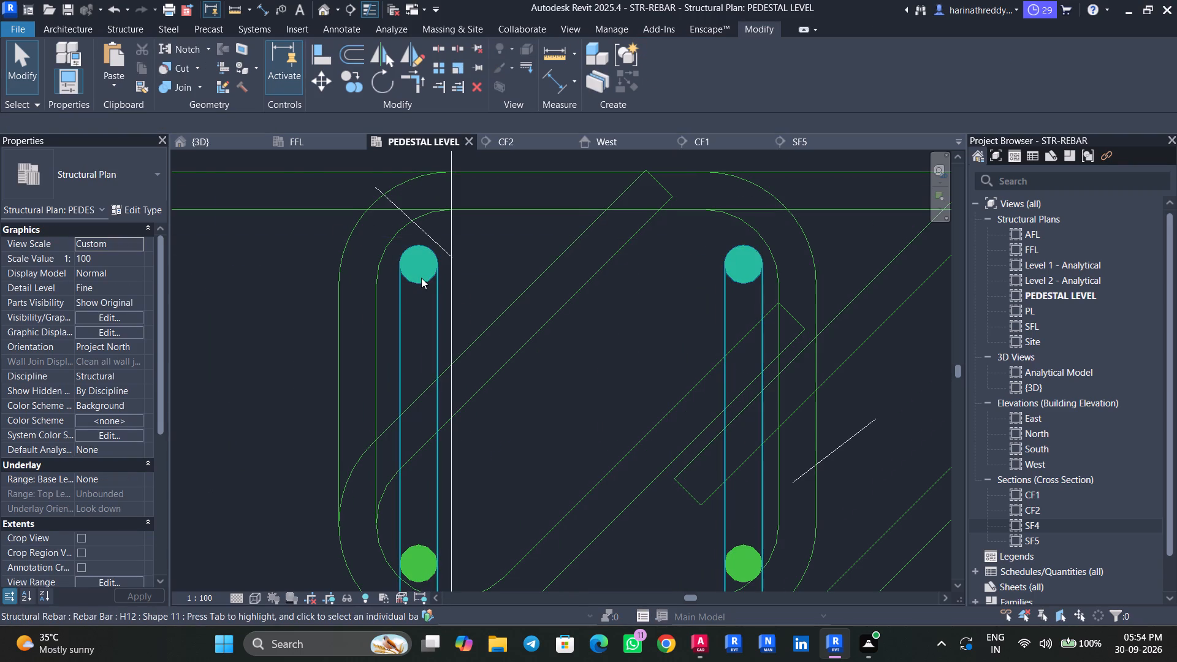
# Select all H12 rebar instances from the PEDESTAL LEVEL plan and review their view visibility states.
pyautogui.click(421, 278)
pyautogui.scroll(-5, 421, 278)
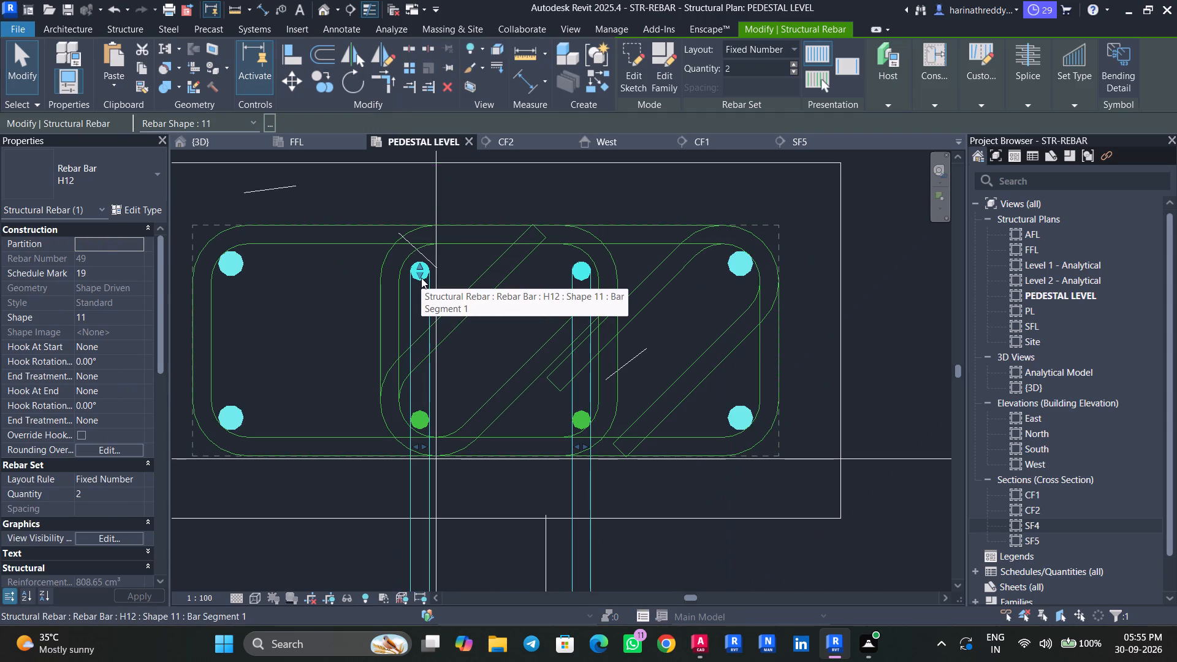
pyautogui.press('s')
pyautogui.press('a')
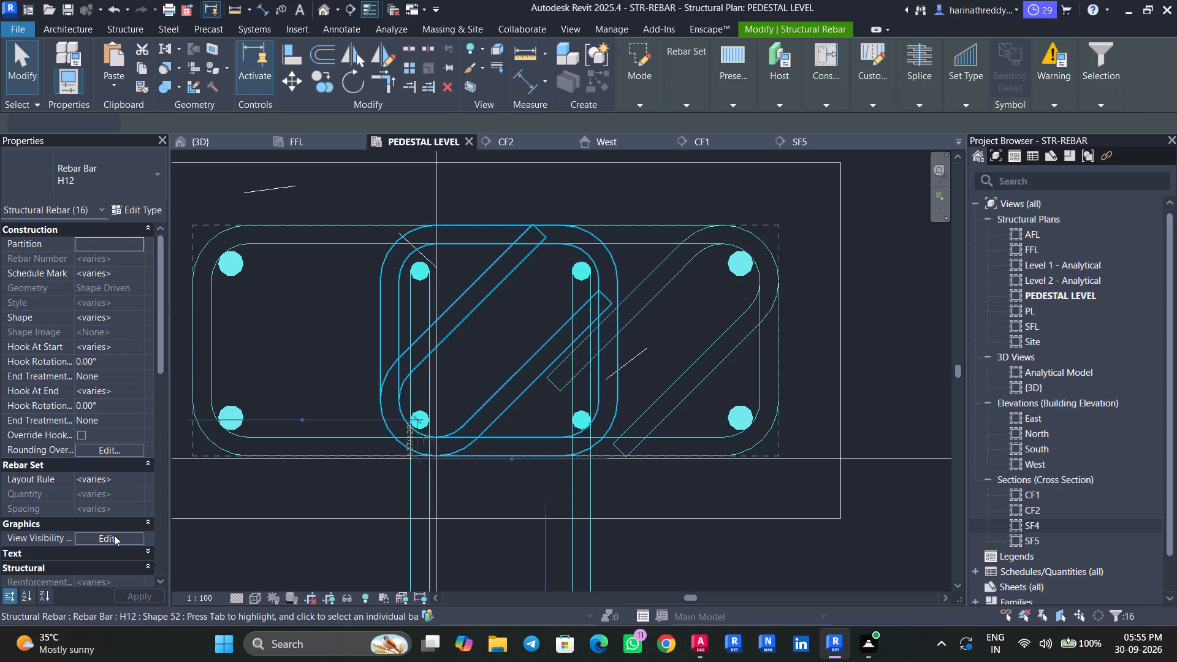
pyautogui.click(114, 535)
pyautogui.click(668, 459)
pyautogui.press('Escape')
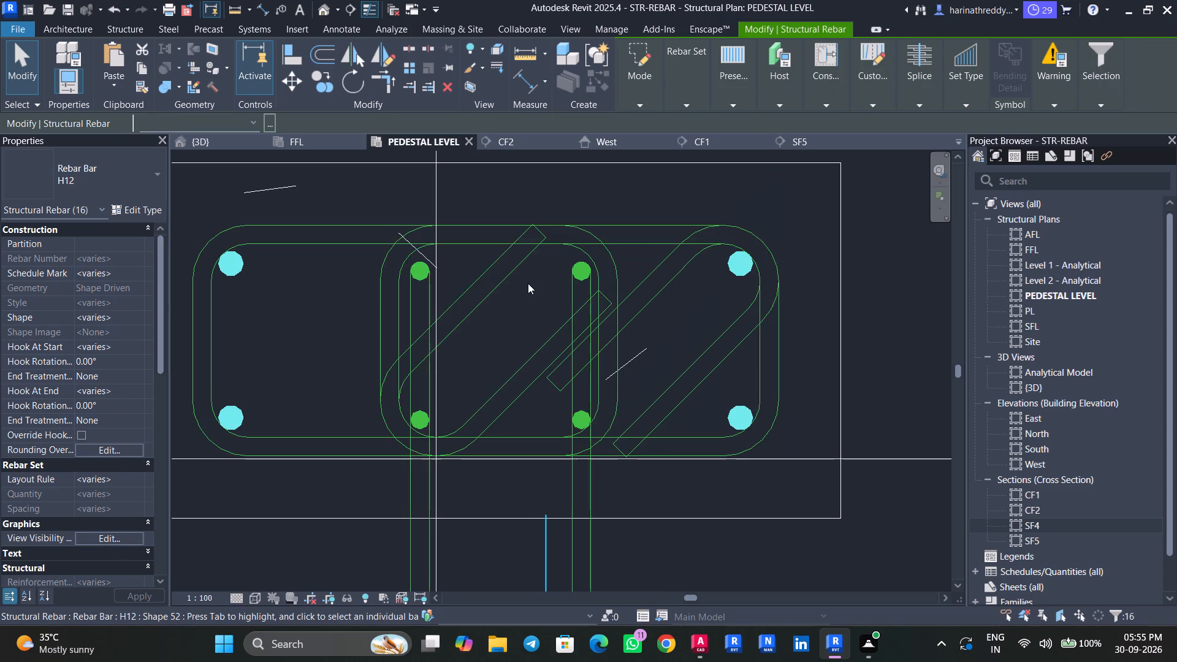
pyautogui.press('Escape')
pyautogui.press('Escape')
pyautogui.press('Escape')
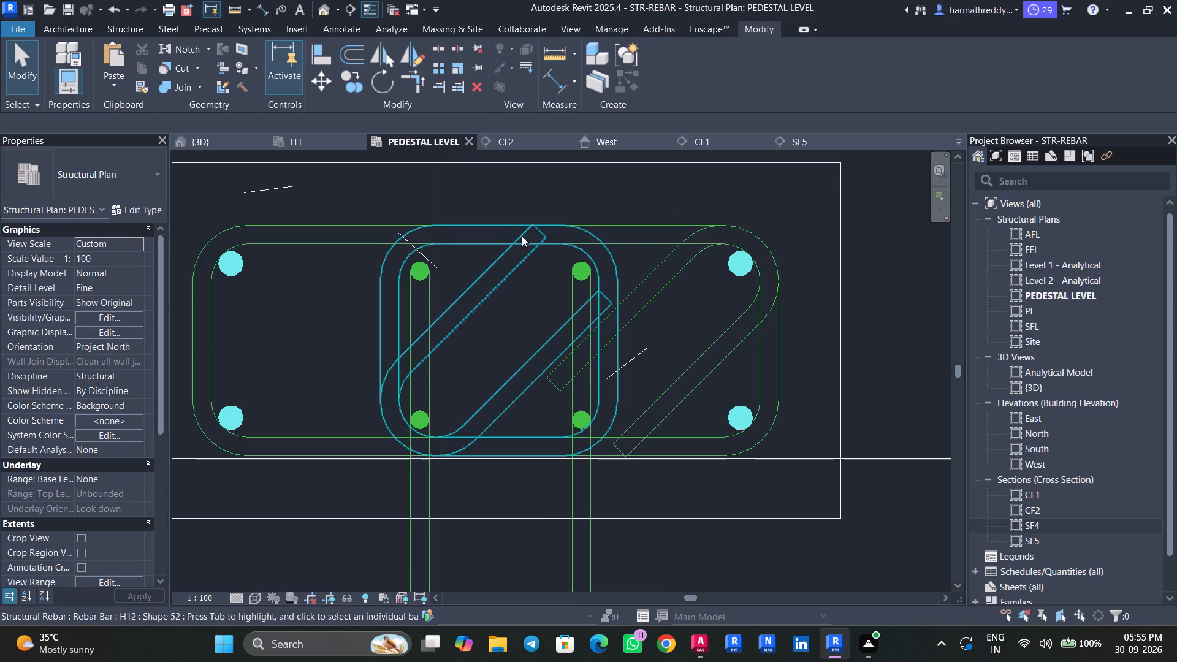
# Inspect the lower ends of column C2's H16 and H12 vertical bars in the 3D view and section SF4.
pyautogui.click(325, 15)
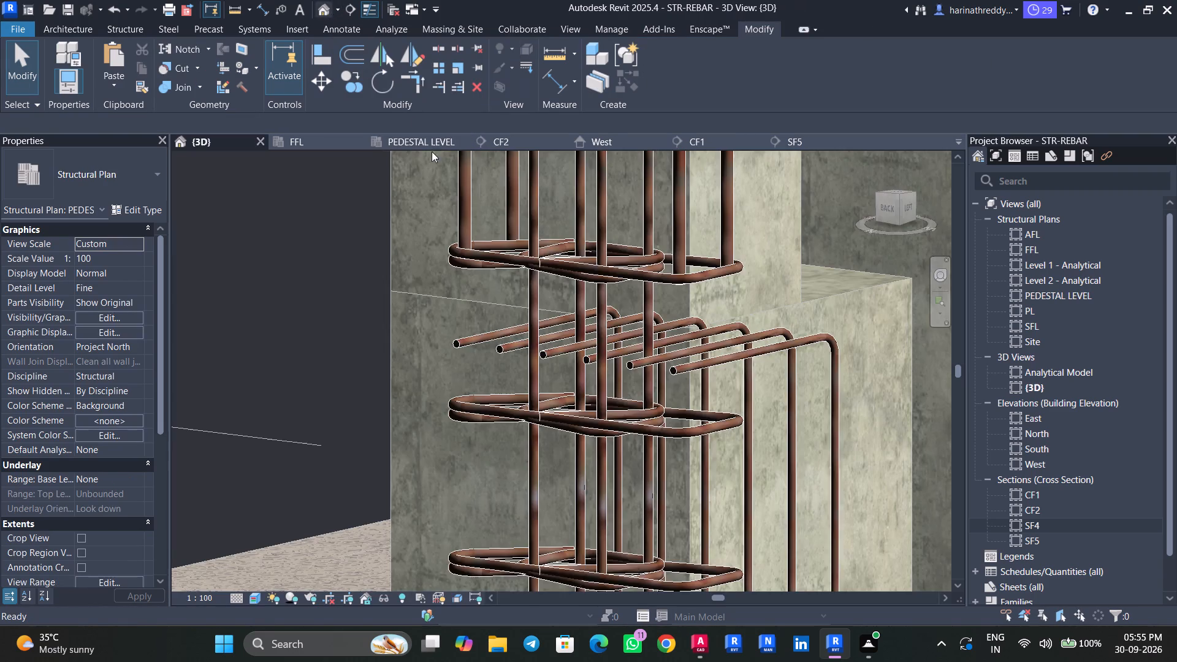
pyautogui.scroll(-3, 375, 333)
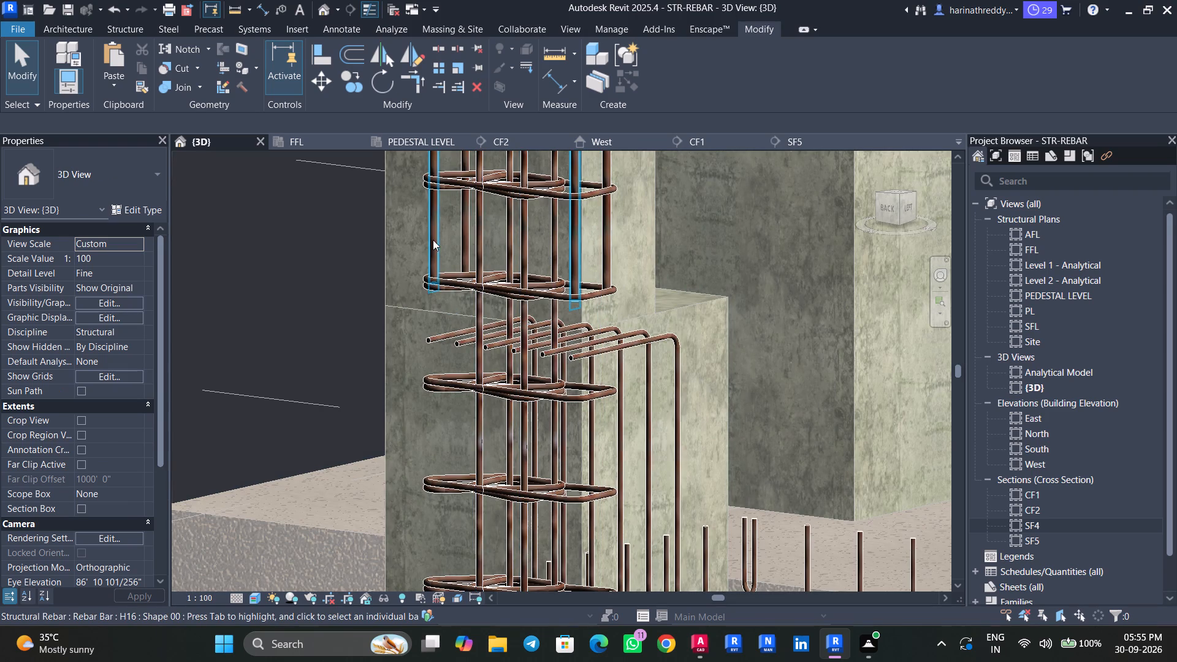
pyautogui.click(433, 240)
pyautogui.scroll(-5, 427, 286)
pyautogui.scroll(1, 427, 286)
pyautogui.scroll(-2, 427, 286)
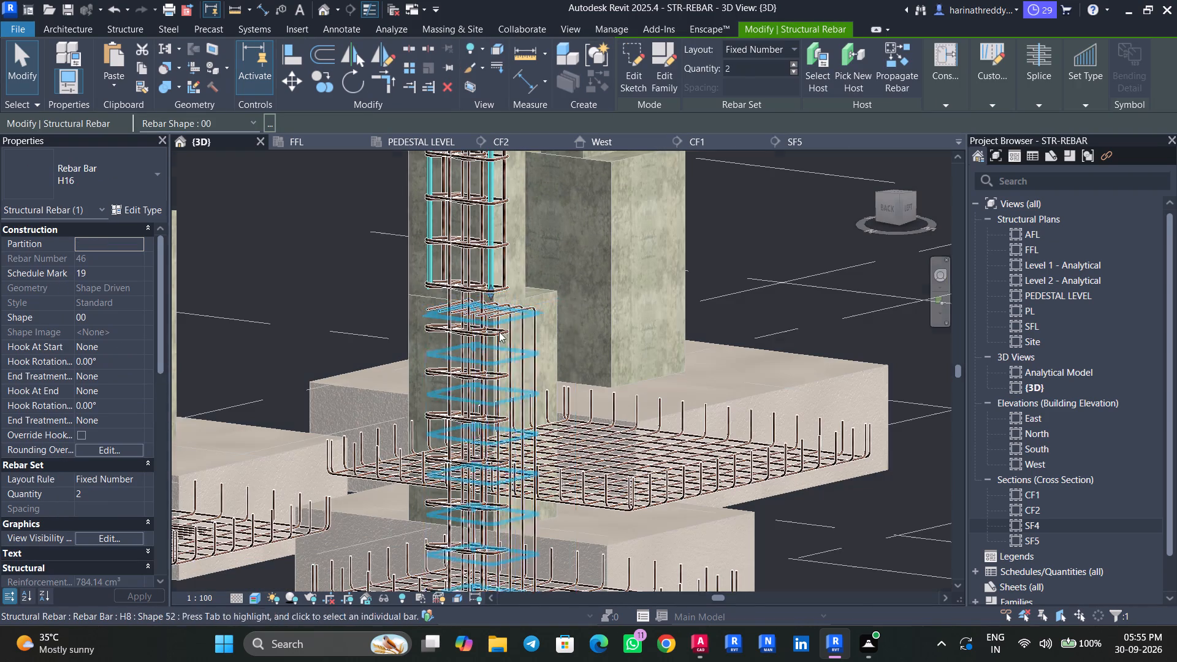
pyautogui.doubleClick(1031, 524)
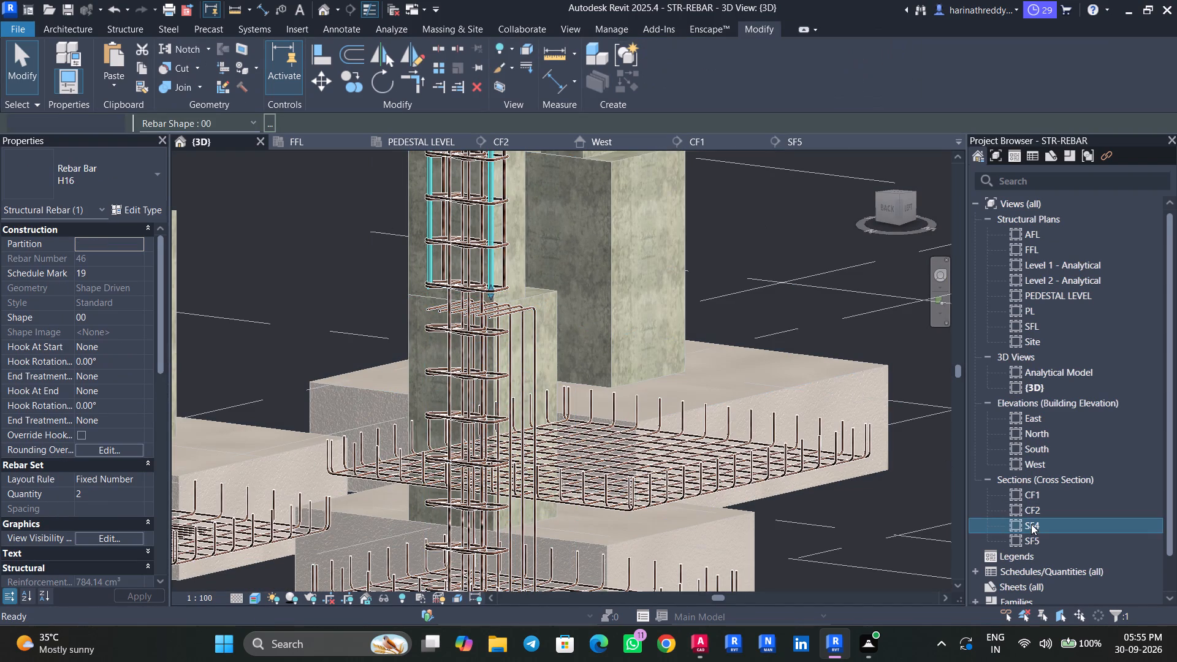
pyautogui.scroll(-1, 580, 359)
pyautogui.moveTo(581, 357); pyautogui.dragTo(528, 205, button='middle')
pyautogui.press('Escape')
pyautogui.press('Escape')
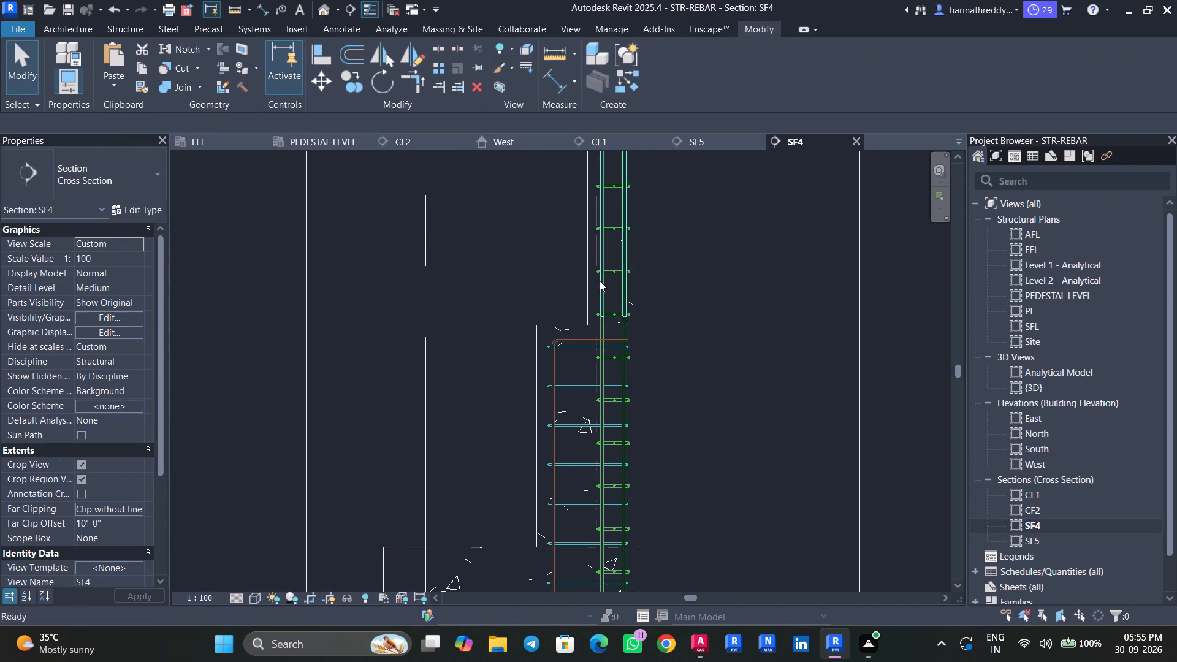
pyautogui.click(602, 287)
pyautogui.moveTo(708, 322); pyautogui.dragTo(647, 183, button='middle')
pyautogui.scroll(1, 647, 187)
pyautogui.press('Escape')
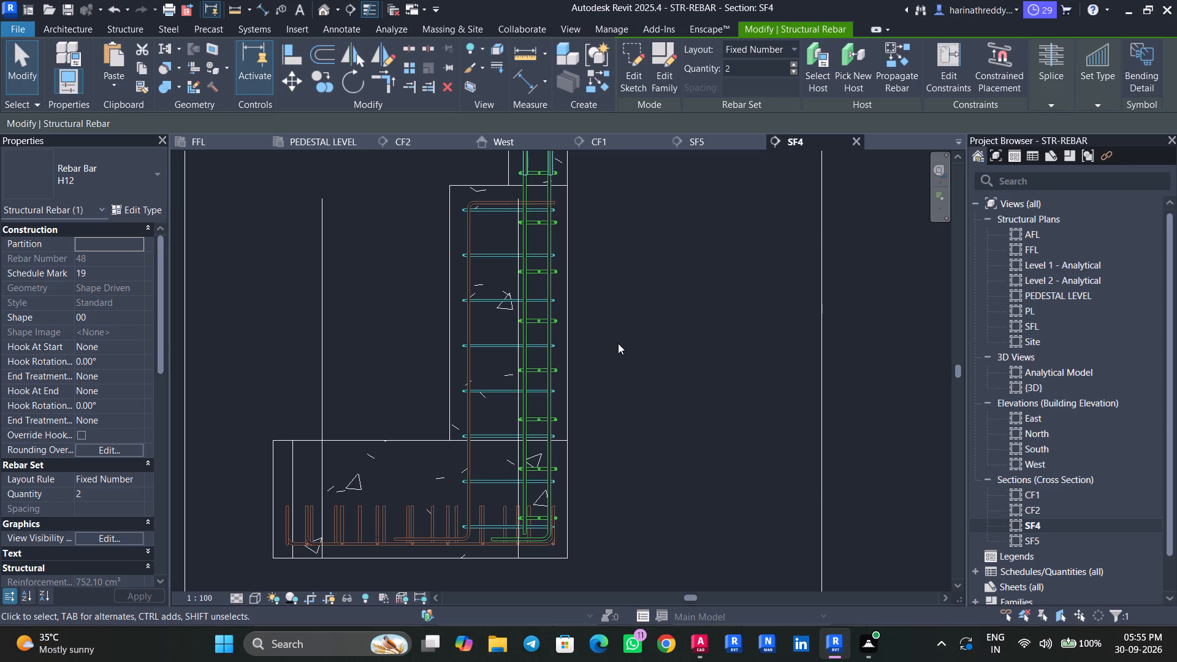
pyautogui.press('Escape')
pyautogui.press('Escape')
pyautogui.press('Escape')
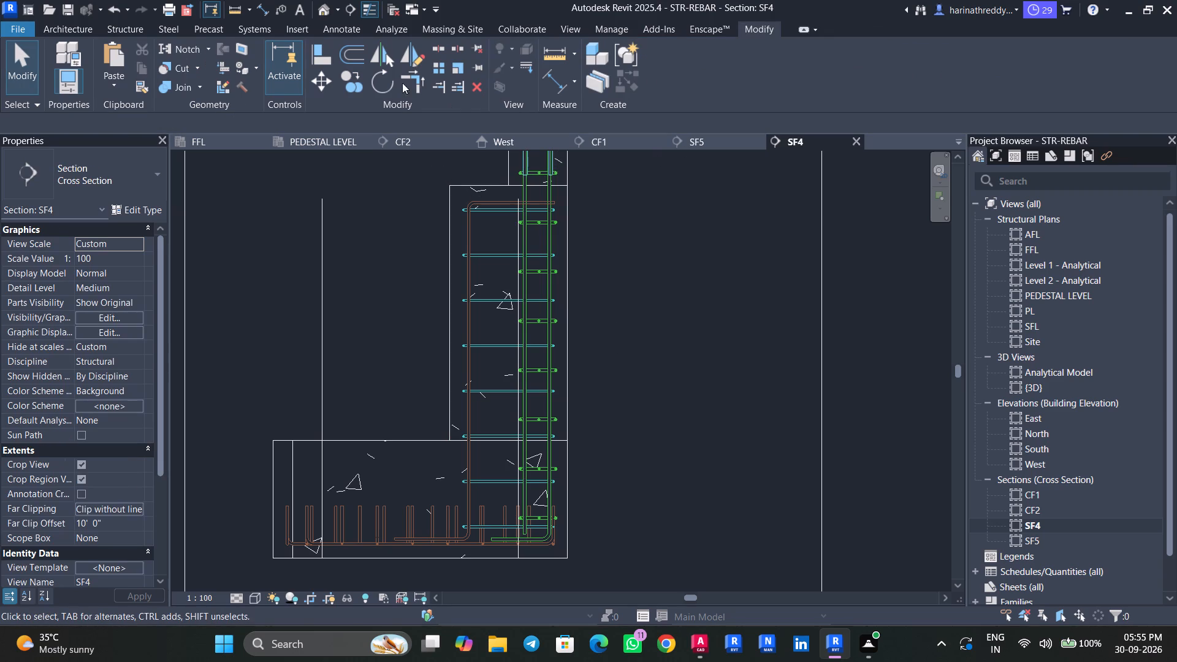
# In the back 3D view, stretch the lower ends of column C2's outer two-bar H16 vertical set down into the SF4 pedestal.
pyautogui.click(327, 12)
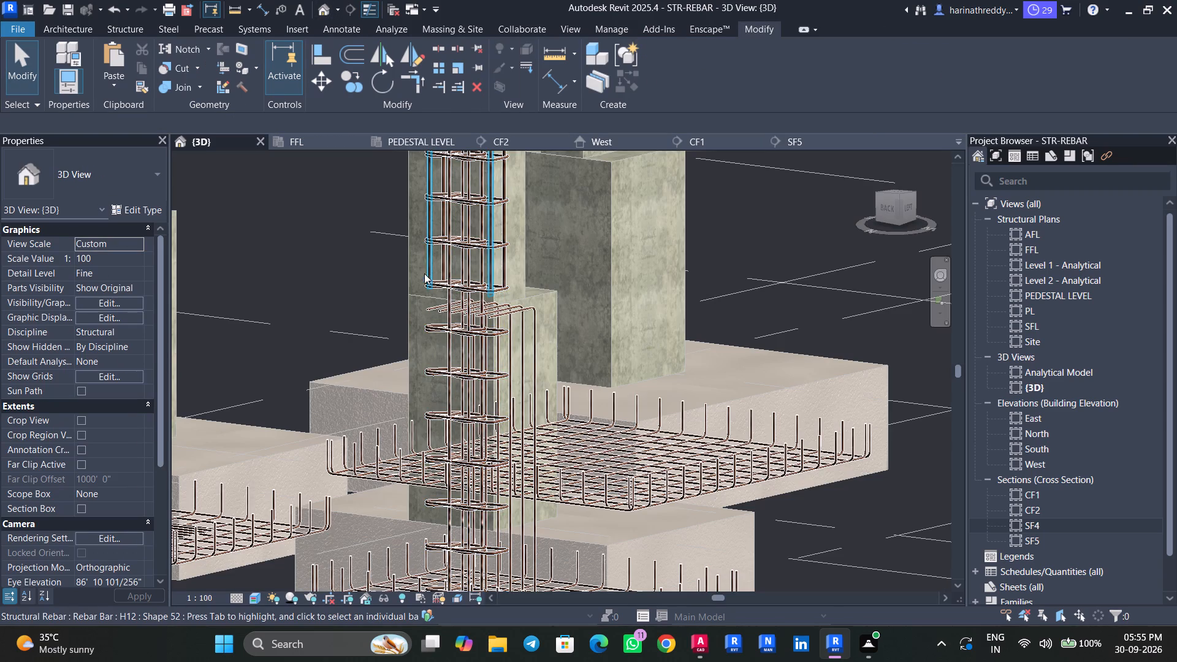
pyautogui.click(426, 271)
pyautogui.click(882, 213)
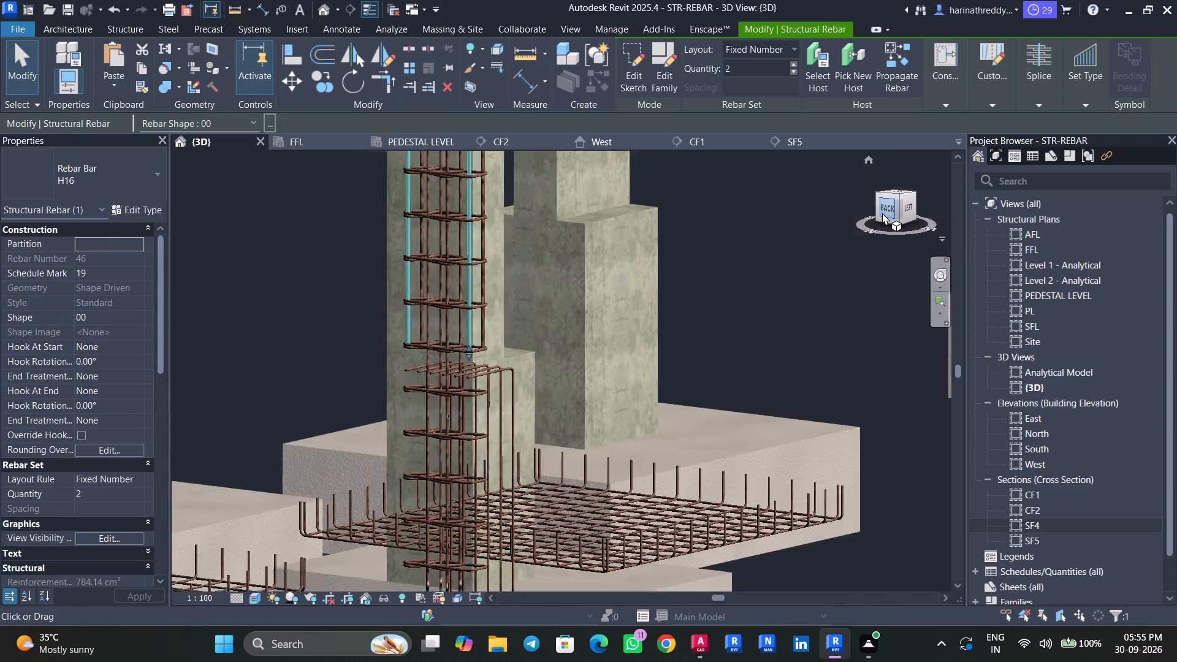
pyautogui.moveTo(801, 317); pyautogui.dragTo(776, 94, button='middle')
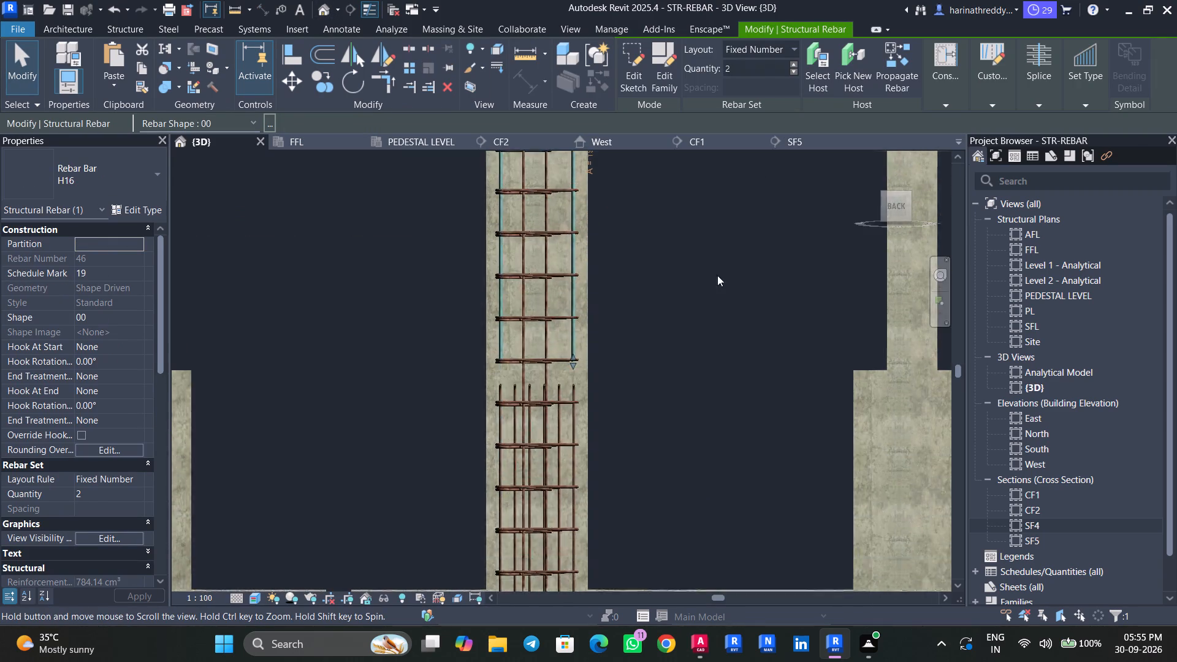
pyautogui.moveTo(694, 306); pyautogui.dragTo(695, 210, button='middle')
pyautogui.scroll(9, 493, 265)
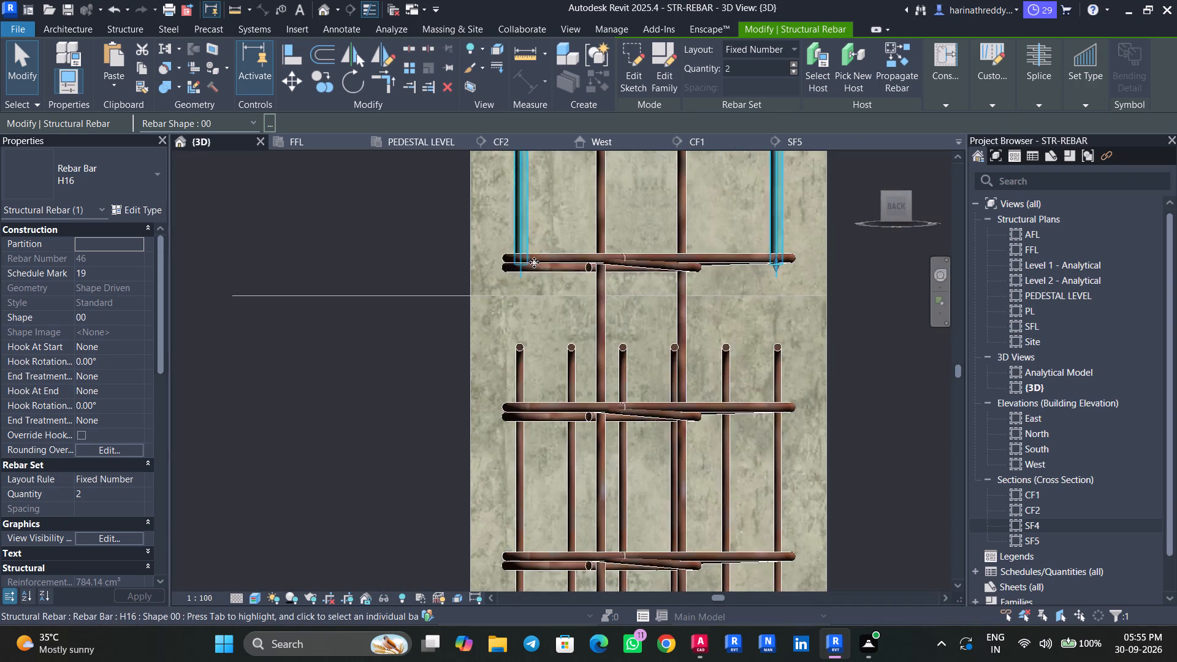
pyautogui.scroll(-7, 763, 275)
pyautogui.scroll(1, 763, 271)
pyautogui.scroll(-2, 763, 271)
pyautogui.moveTo(765, 271); pyautogui.dragTo(764, 280)
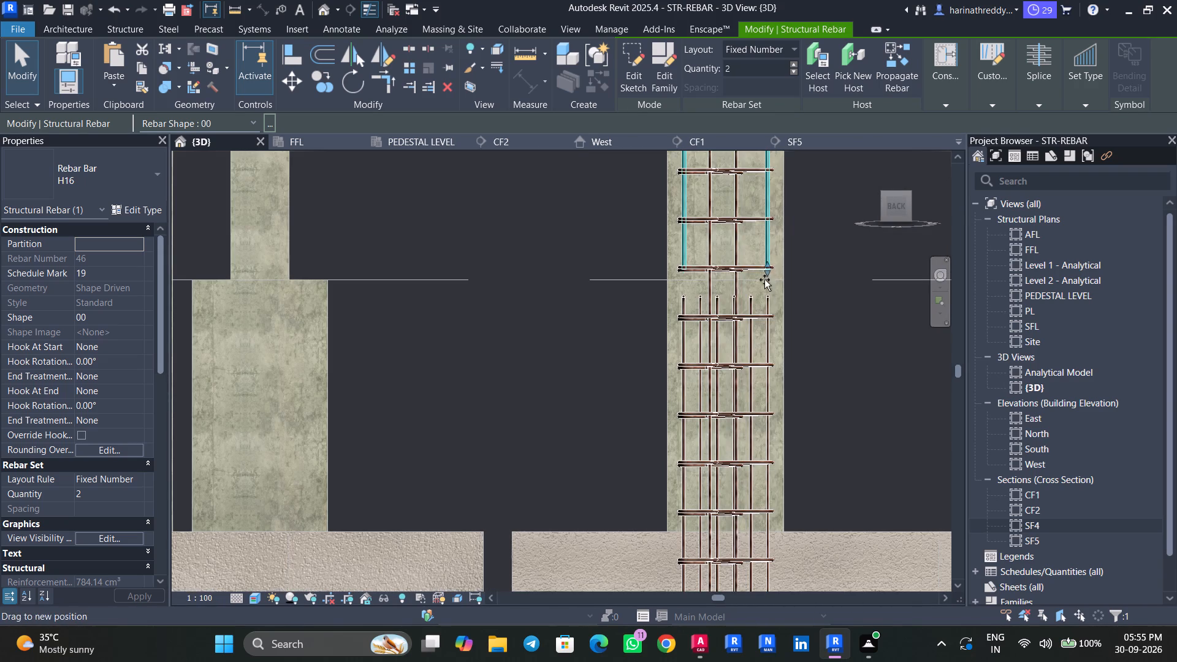
pyautogui.moveTo(764, 280); pyautogui.dragTo(772, 473)
pyautogui.moveTo(812, 452); pyautogui.dragTo(795, 226, button='middle')
# Stretch the H16 pair's lower ends further down inside the SF4 pedestal, closer to the footing.
pyautogui.scroll(2, 747, 261)
pyautogui.scroll(-1, 747, 261)
pyautogui.scroll(1, 747, 259)
pyautogui.moveTo(751, 251); pyautogui.dragTo(745, 415)
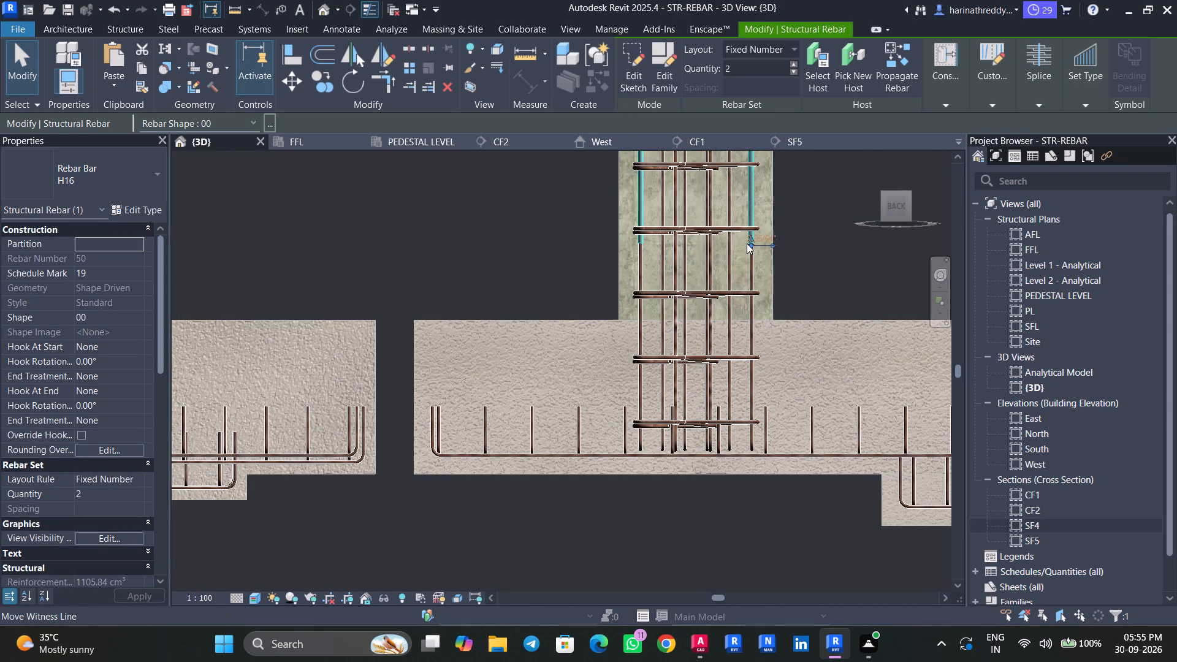
pyautogui.moveTo(750, 243); pyautogui.dragTo(752, 376)
pyautogui.moveTo(750, 245); pyautogui.dragTo(754, 308)
pyautogui.scroll(5, 744, 242)
pyautogui.moveTo(758, 248); pyautogui.dragTo(774, 428)
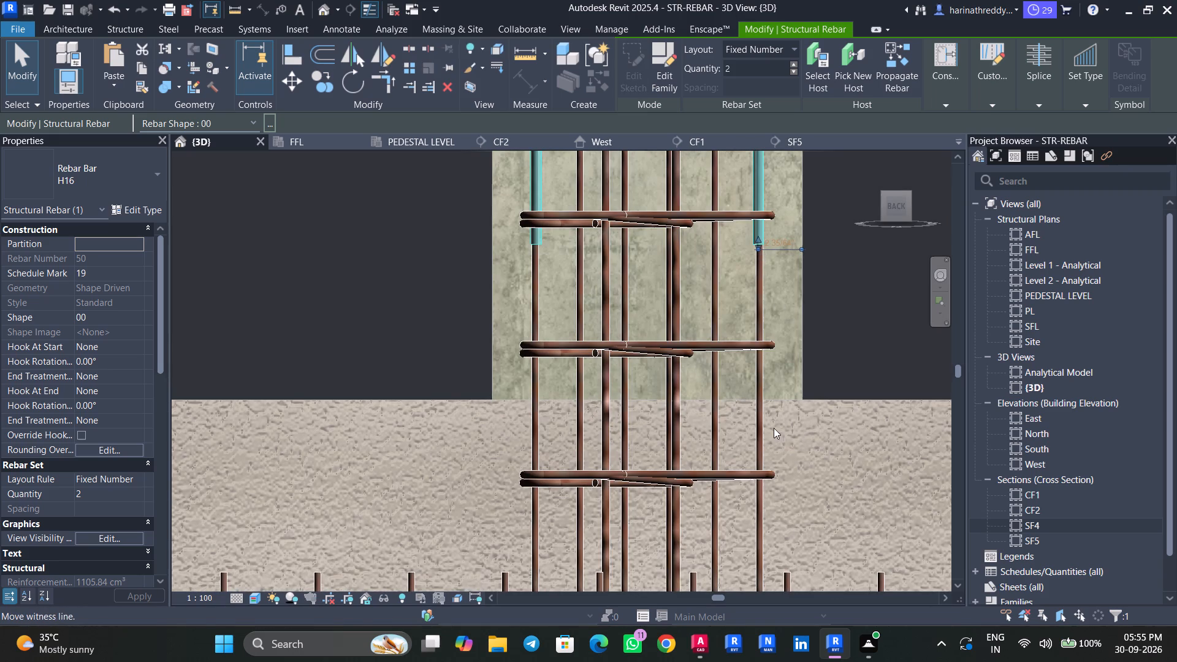
pyautogui.moveTo(774, 428); pyautogui.dragTo(769, 398)
pyautogui.moveTo(758, 250); pyautogui.dragTo(761, 357)
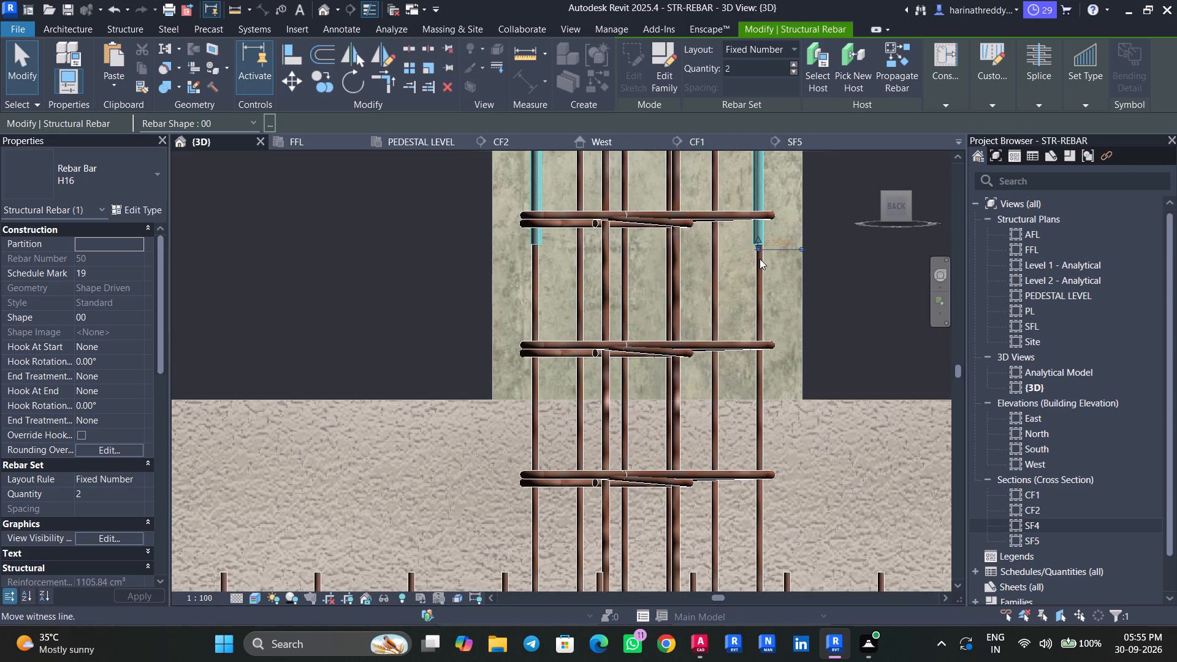
pyautogui.scroll(8, 760, 250)
pyautogui.moveTo(760, 237); pyautogui.dragTo(761, 312)
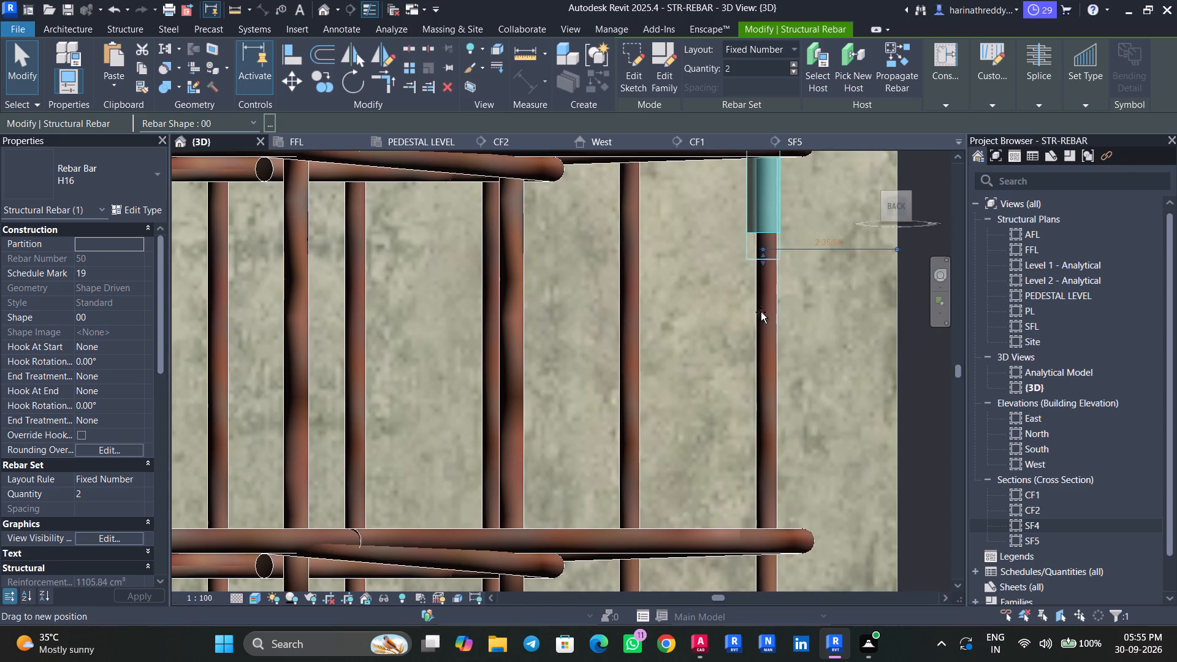
pyautogui.moveTo(761, 312); pyautogui.dragTo(761, 455)
# Extend the lower ends of column C2's H16 pair down to the top face of footing SF4.
pyautogui.scroll(-9, 761, 454)
pyautogui.middleClick(761, 454)
pyautogui.moveTo(761, 454); pyautogui.dragTo(728, 226, button='middle')
pyautogui.scroll(11, 275, 425)
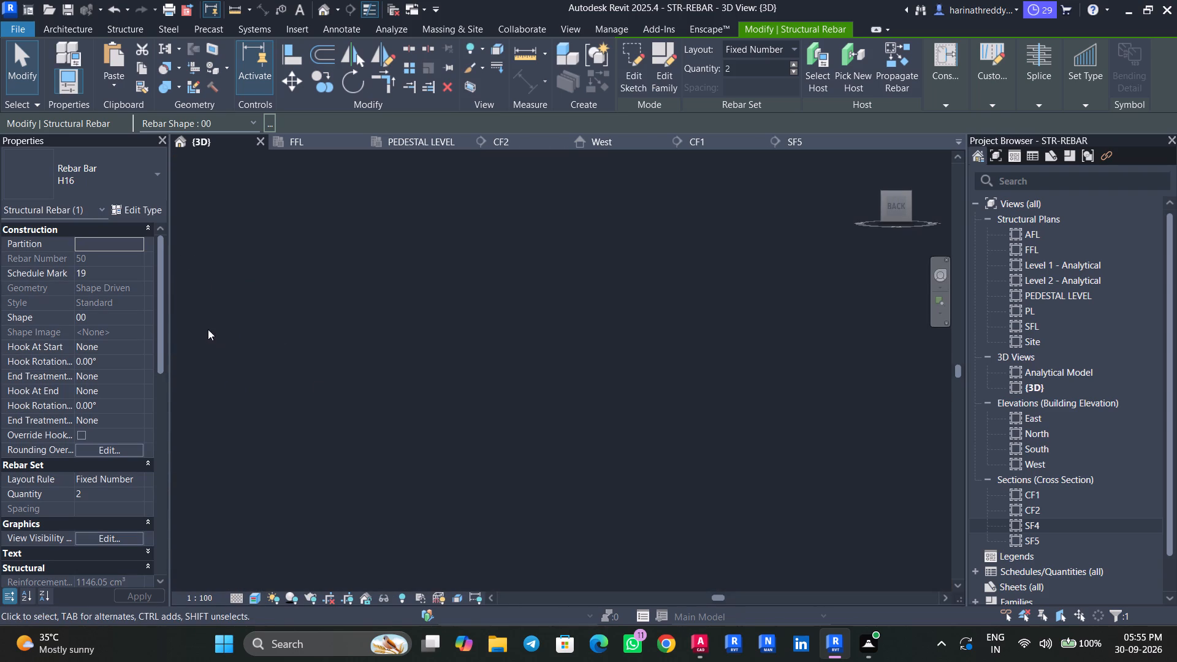
pyautogui.moveTo(210, 330); pyautogui.dragTo(634, 350, button='middle')
pyautogui.moveTo(457, 357); pyautogui.dragTo(511, 390, button='middle')
pyautogui.scroll(4, 509, 392)
pyautogui.scroll(-1, 526, 336)
pyautogui.scroll(19, 535, 354)
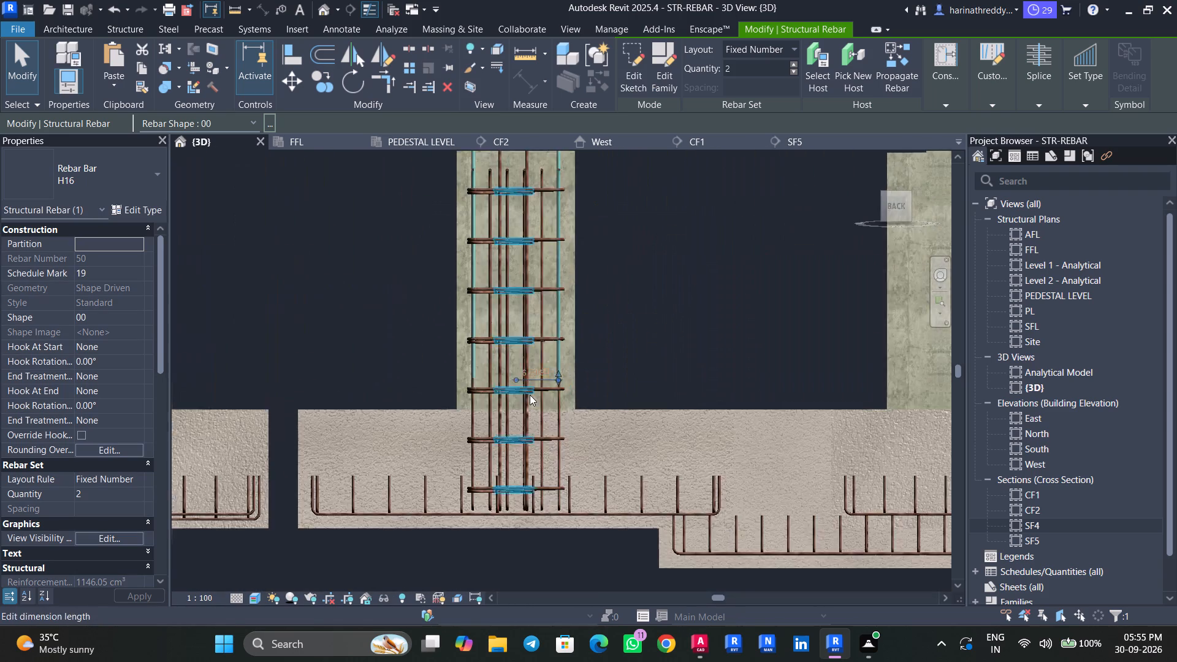
pyautogui.scroll(1, 530, 395)
pyautogui.moveTo(533, 403); pyautogui.dragTo(565, 237, button='middle')
pyautogui.moveTo(611, 203); pyautogui.dragTo(615, 225)
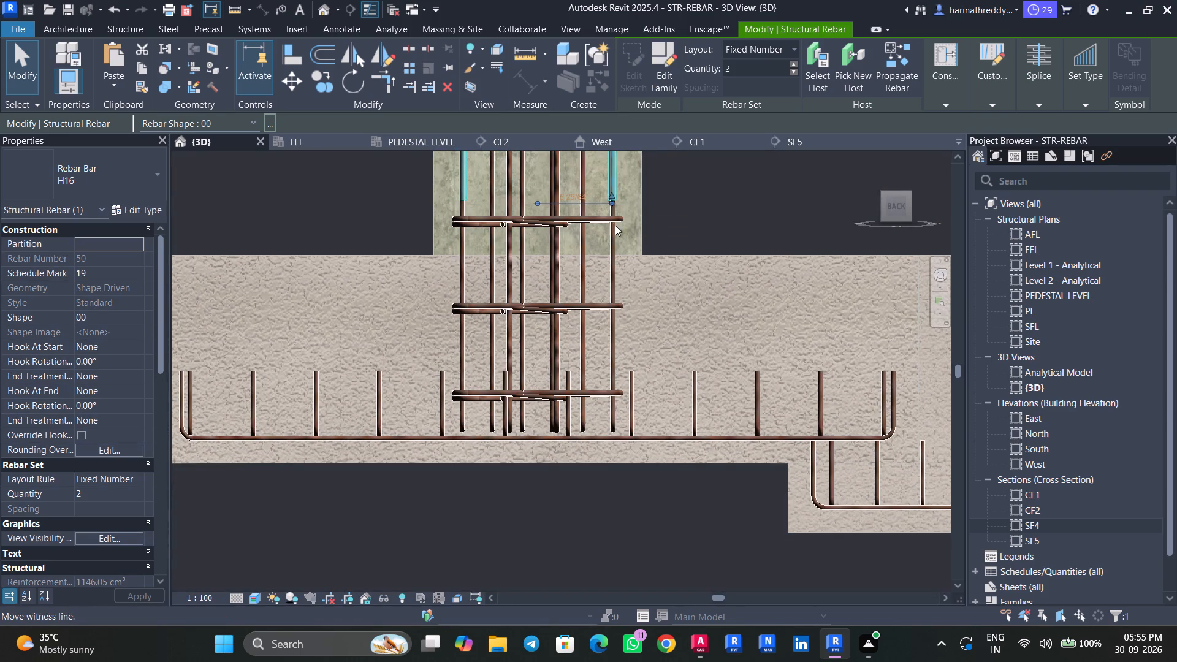
pyautogui.moveTo(615, 225); pyautogui.dragTo(612, 314)
pyautogui.scroll(5, 602, 186)
pyautogui.moveTo(621, 223); pyautogui.dragTo(621, 349)
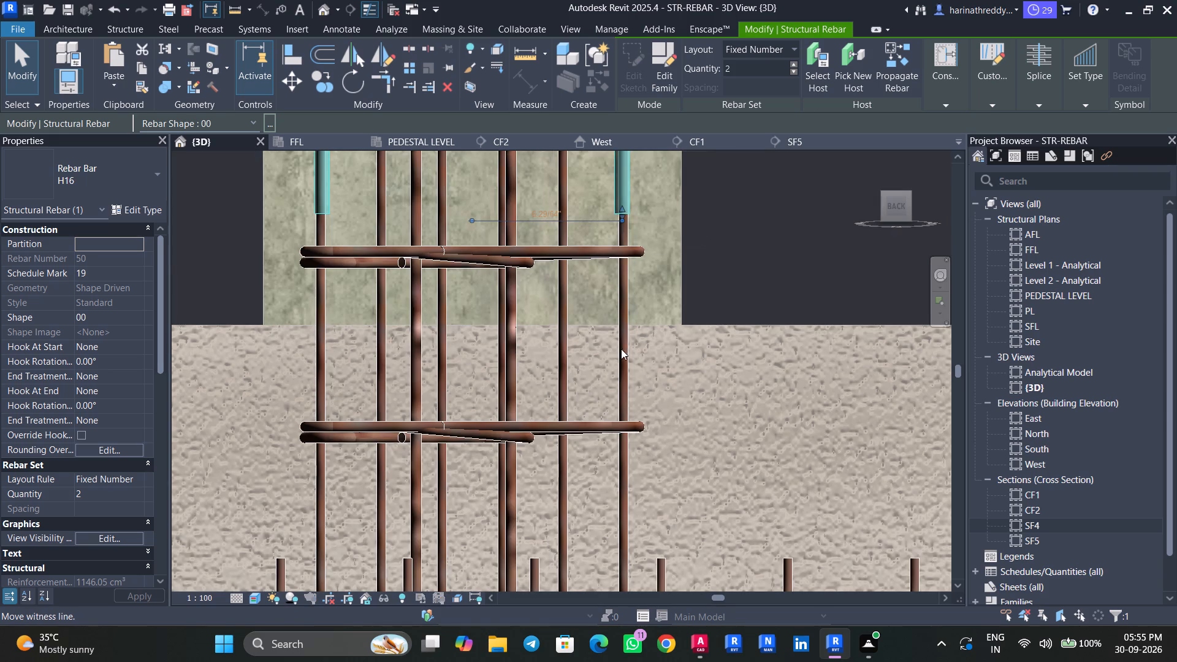
pyautogui.moveTo(621, 349); pyautogui.dragTo(622, 335)
pyautogui.scroll(3, 628, 204)
pyautogui.moveTo(619, 224); pyautogui.dragTo(633, 405)
pyautogui.scroll(4, 636, 242)
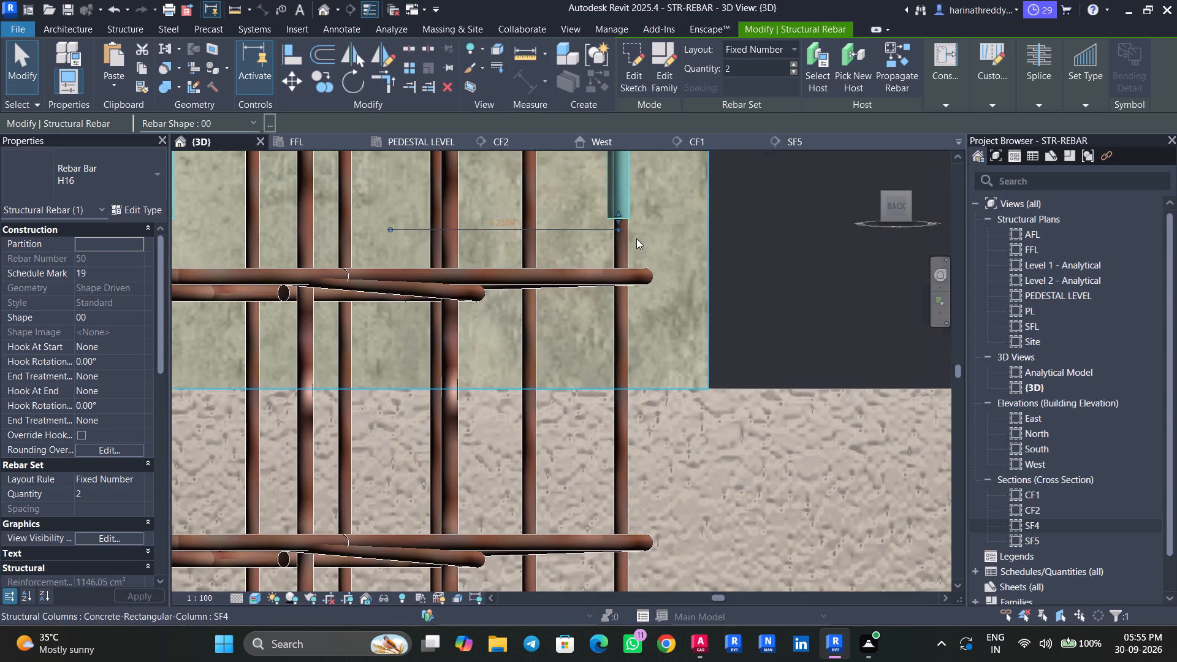
pyautogui.scroll(2, 636, 238)
pyautogui.moveTo(596, 192); pyautogui.dragTo(616, 511)
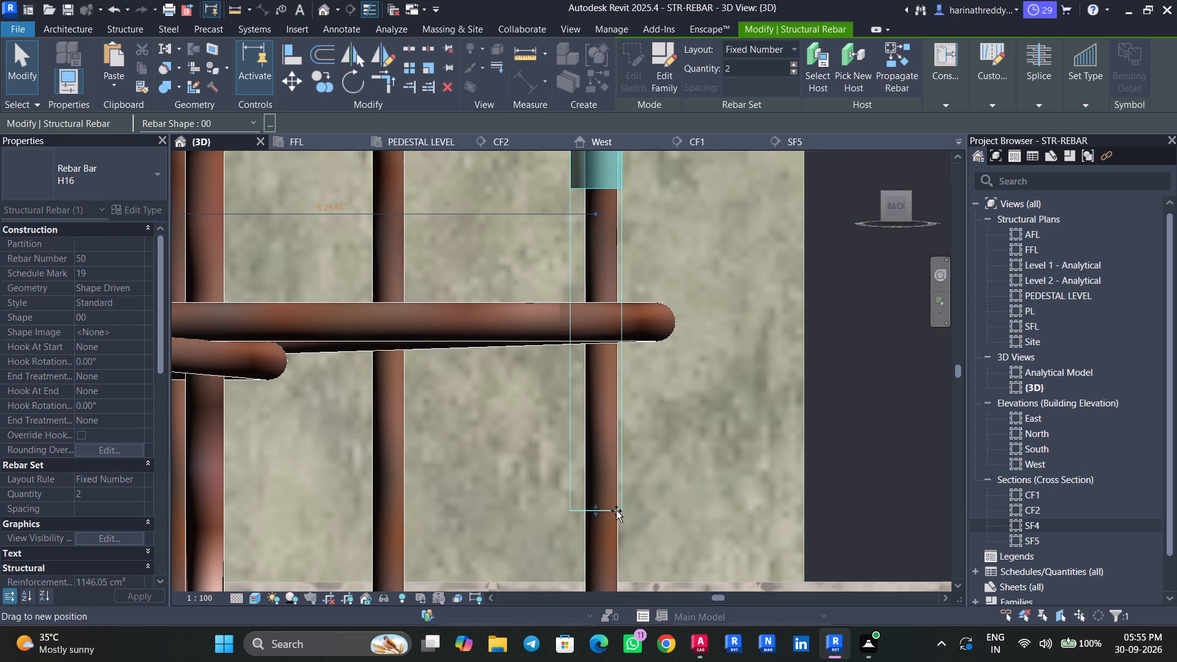
pyautogui.moveTo(616, 511); pyautogui.dragTo(617, 576)
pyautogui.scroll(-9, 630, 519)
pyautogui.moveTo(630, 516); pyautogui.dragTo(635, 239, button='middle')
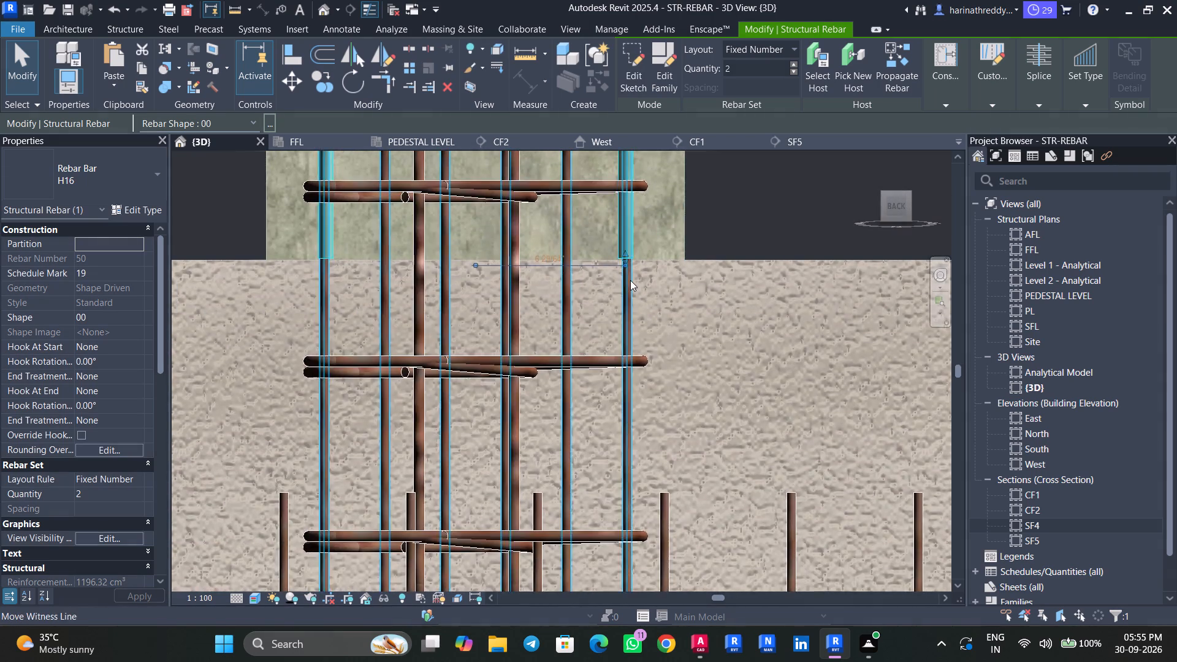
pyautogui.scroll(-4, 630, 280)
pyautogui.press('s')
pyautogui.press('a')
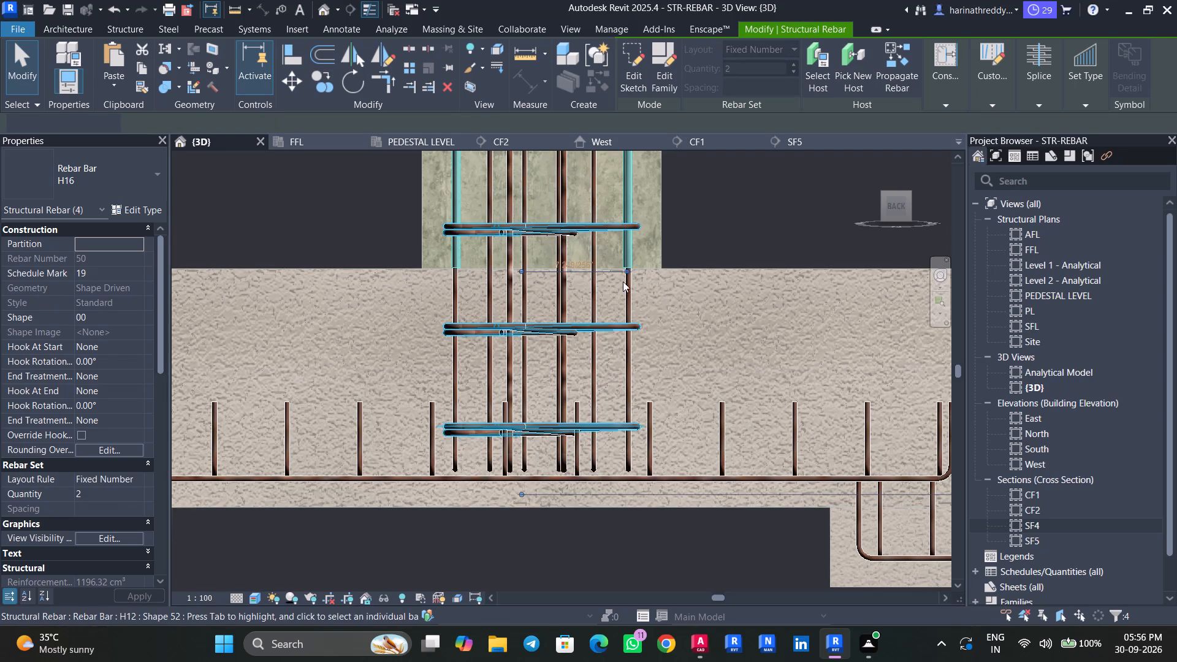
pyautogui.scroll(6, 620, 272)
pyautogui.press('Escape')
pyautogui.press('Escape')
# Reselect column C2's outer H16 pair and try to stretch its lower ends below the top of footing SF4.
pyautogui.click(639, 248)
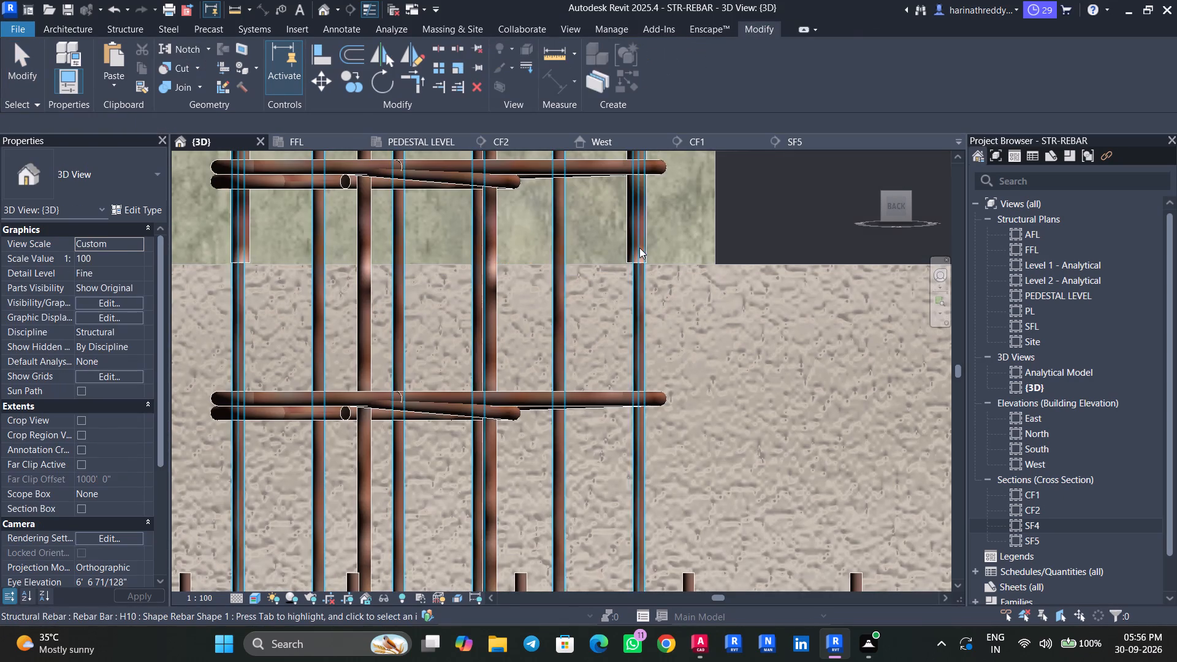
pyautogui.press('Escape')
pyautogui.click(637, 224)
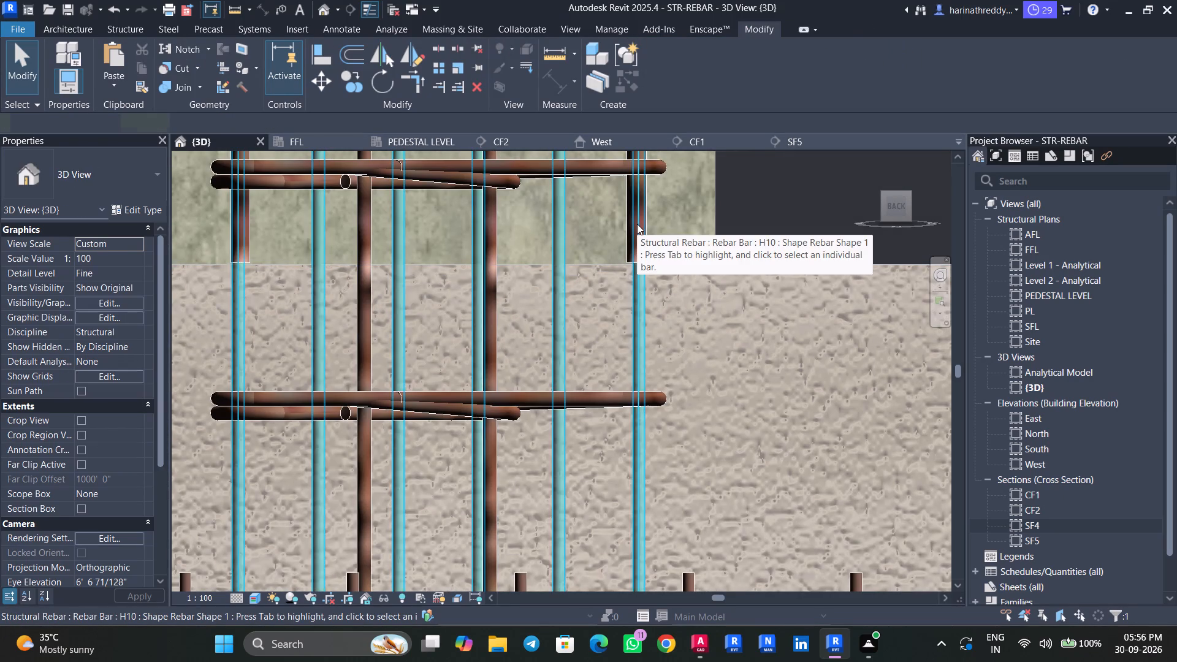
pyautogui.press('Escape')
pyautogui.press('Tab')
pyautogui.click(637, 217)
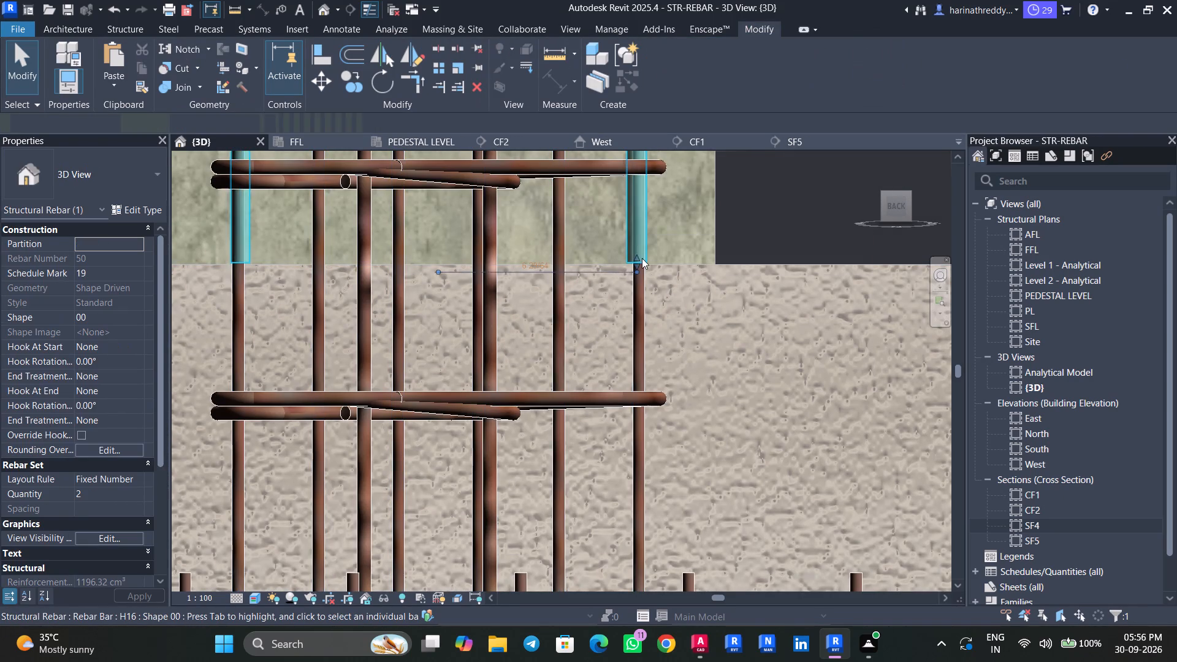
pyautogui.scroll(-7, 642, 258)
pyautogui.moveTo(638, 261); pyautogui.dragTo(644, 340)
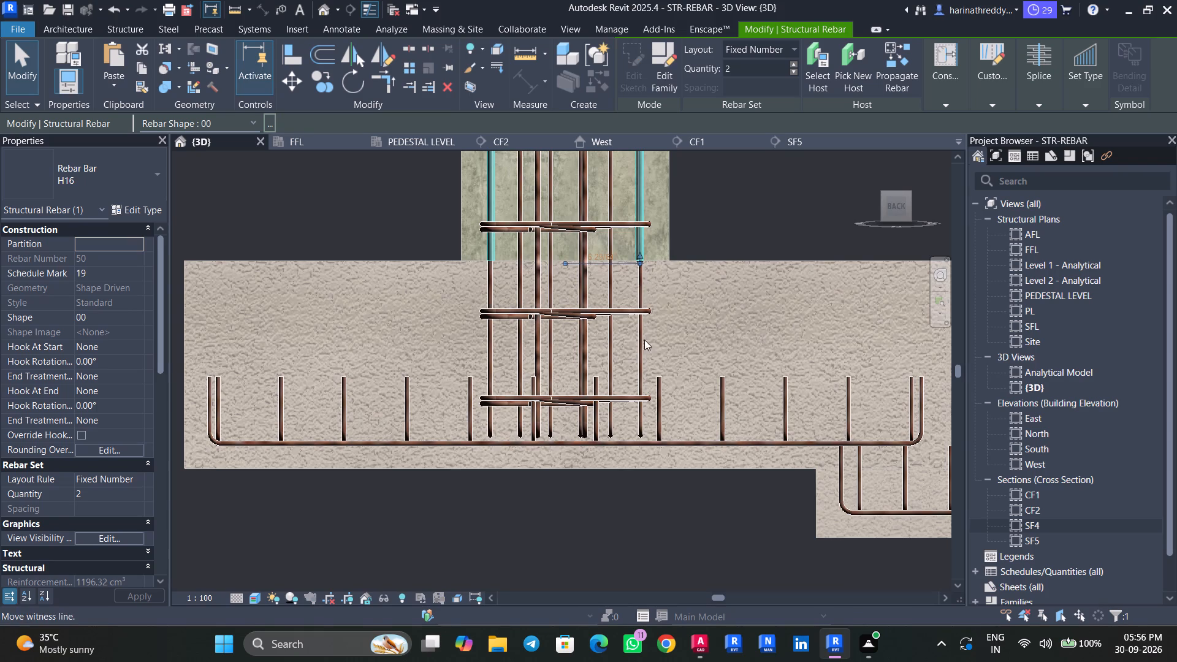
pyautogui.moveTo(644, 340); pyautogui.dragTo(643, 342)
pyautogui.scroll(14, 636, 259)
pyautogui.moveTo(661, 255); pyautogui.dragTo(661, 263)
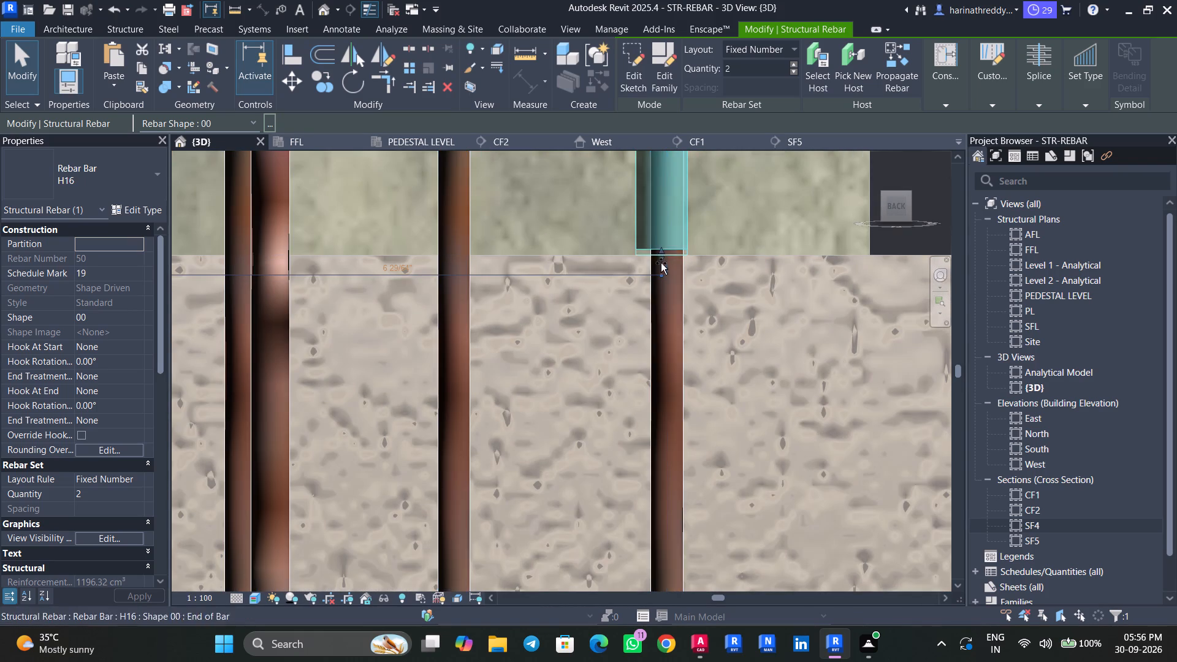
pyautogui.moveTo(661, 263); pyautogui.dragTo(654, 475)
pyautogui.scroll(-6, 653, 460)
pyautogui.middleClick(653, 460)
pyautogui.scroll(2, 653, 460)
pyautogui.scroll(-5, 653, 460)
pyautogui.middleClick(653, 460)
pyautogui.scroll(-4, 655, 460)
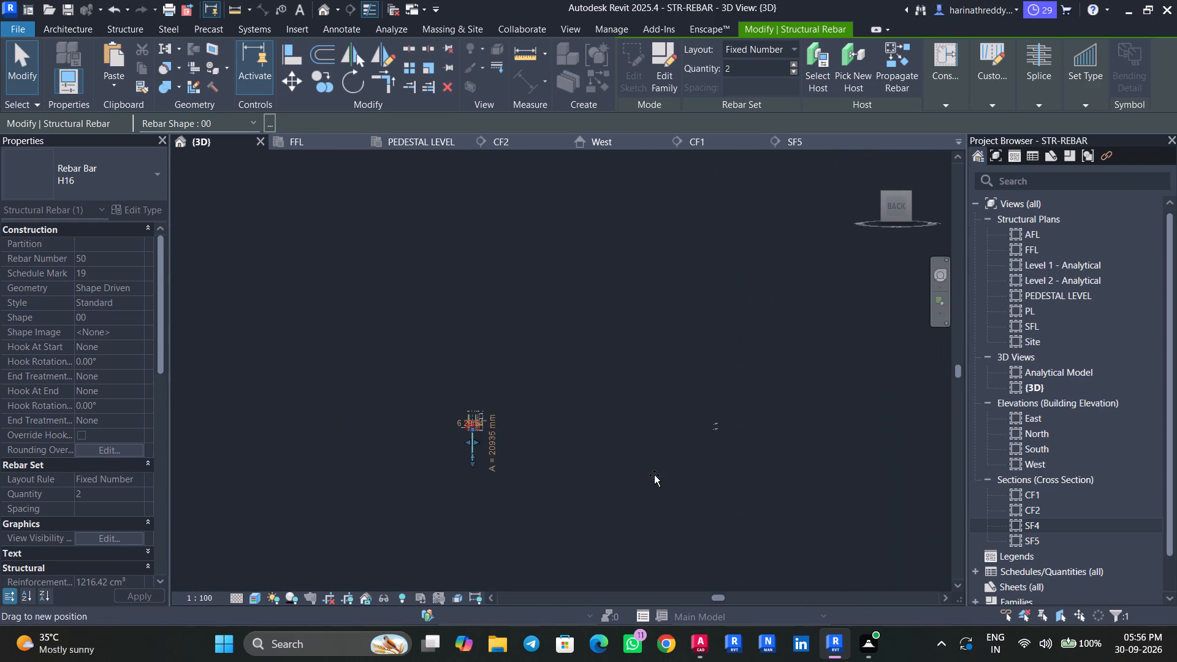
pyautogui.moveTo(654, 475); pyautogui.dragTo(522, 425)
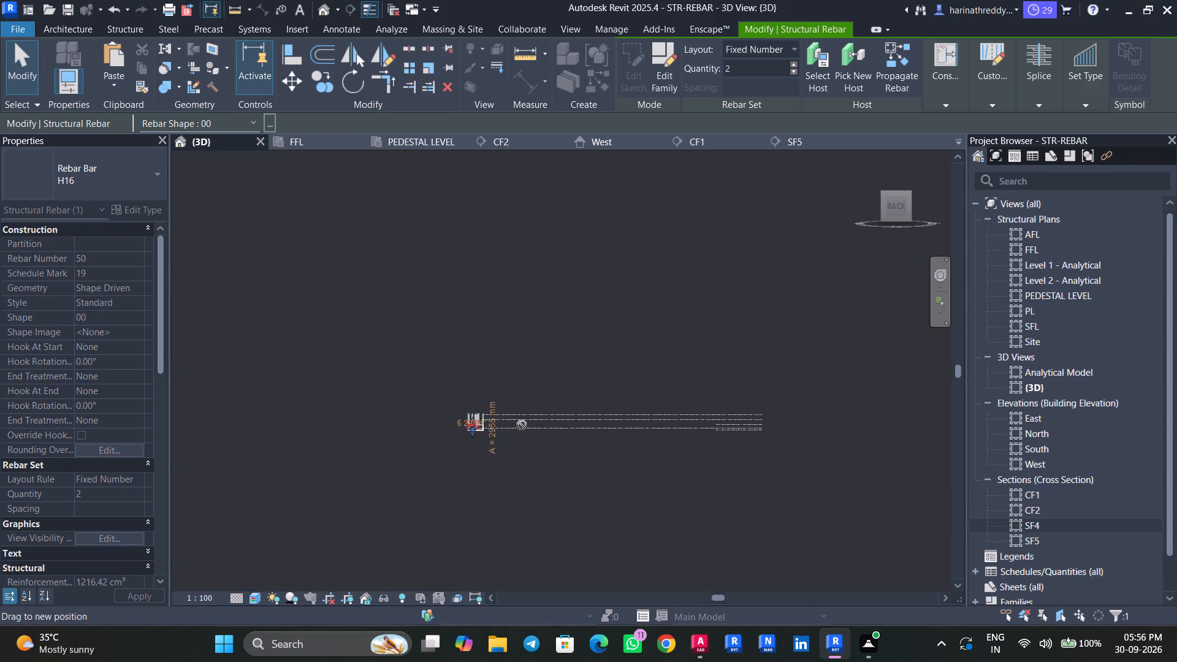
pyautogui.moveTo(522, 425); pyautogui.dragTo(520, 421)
# Reselect the outer H16 pair of column C2 and extend its lower ends past the pedestal base into footing SF4.
pyautogui.scroll(2, 466, 425)
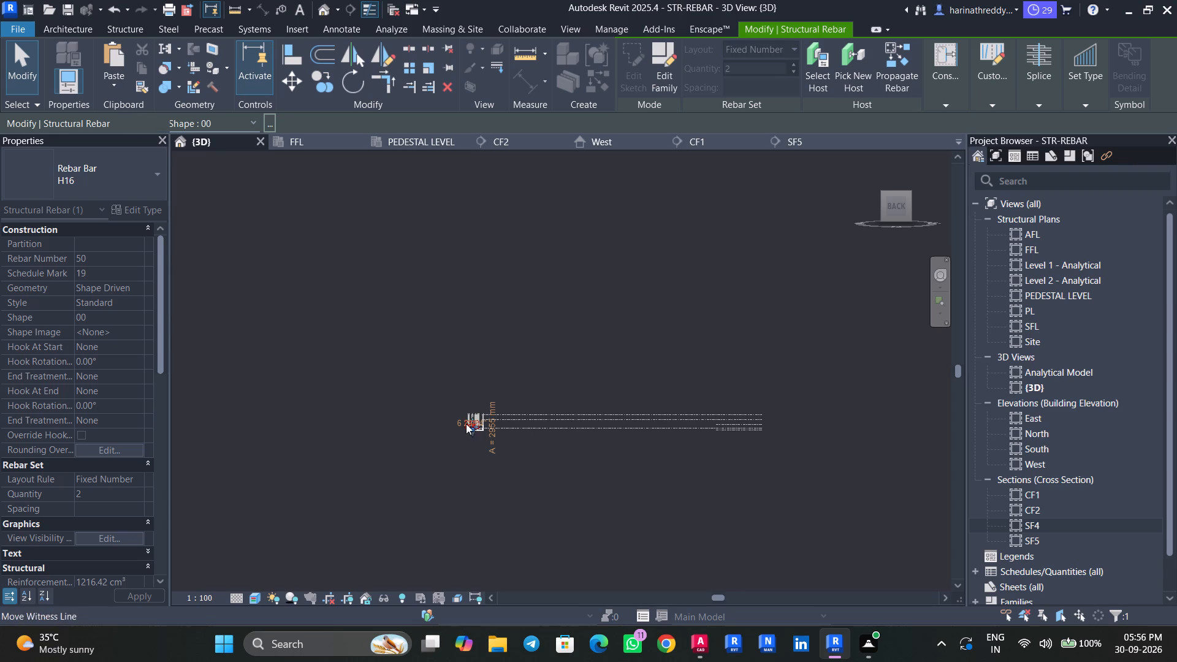
pyautogui.scroll(20, 466, 424)
pyautogui.scroll(10, 466, 424)
pyautogui.moveTo(487, 479); pyautogui.dragTo(487, 461, button='middle')
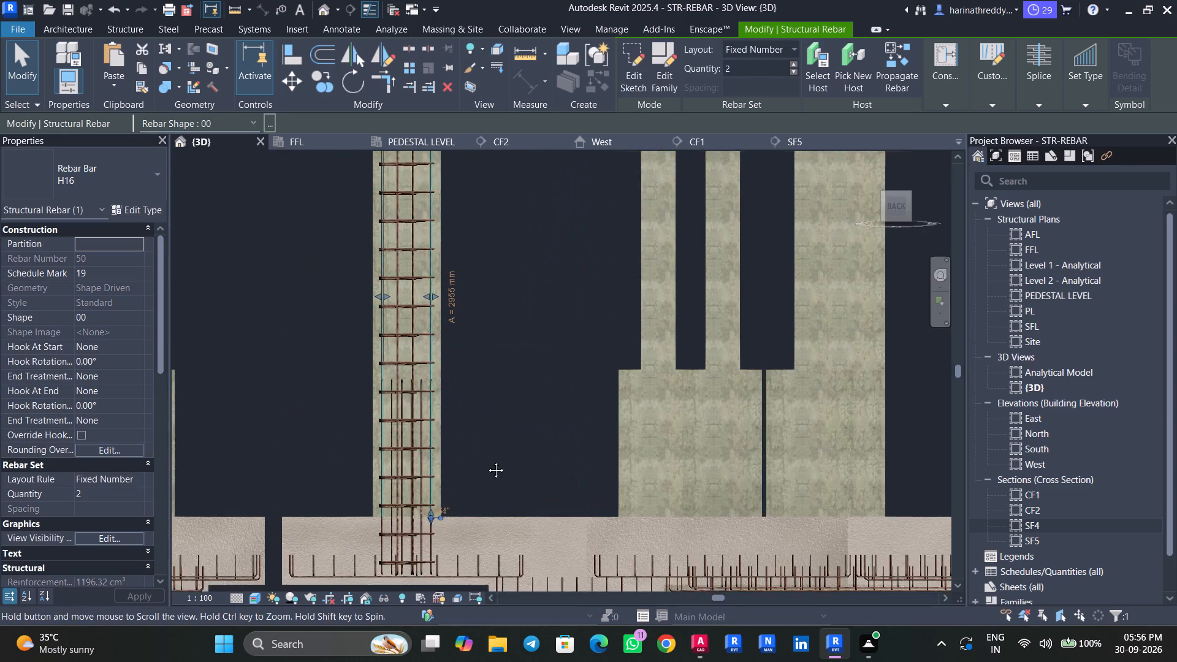
pyautogui.moveTo(487, 461); pyautogui.dragTo(517, 371, button='middle')
pyautogui.scroll(1, 517, 372)
pyautogui.scroll(5, 449, 430)
pyautogui.moveTo(456, 430); pyautogui.dragTo(517, 316, button='middle')
pyautogui.scroll(1, 517, 316)
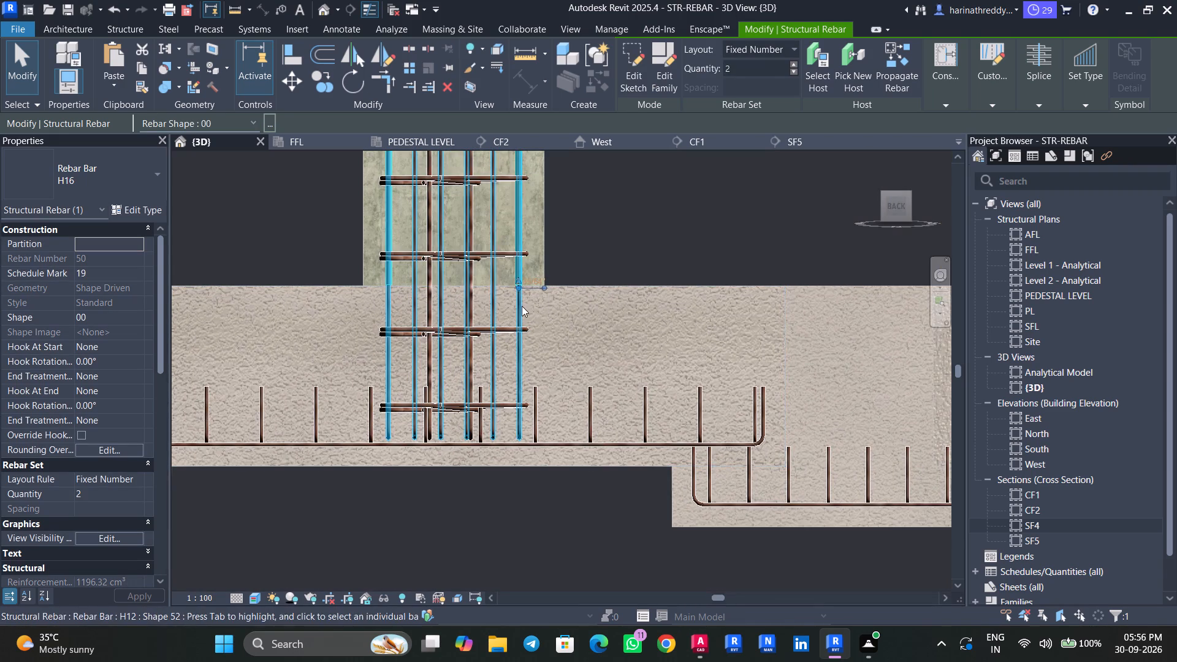
pyautogui.press('Escape')
pyautogui.press('Escape')
pyautogui.click(521, 261)
pyautogui.press('Escape')
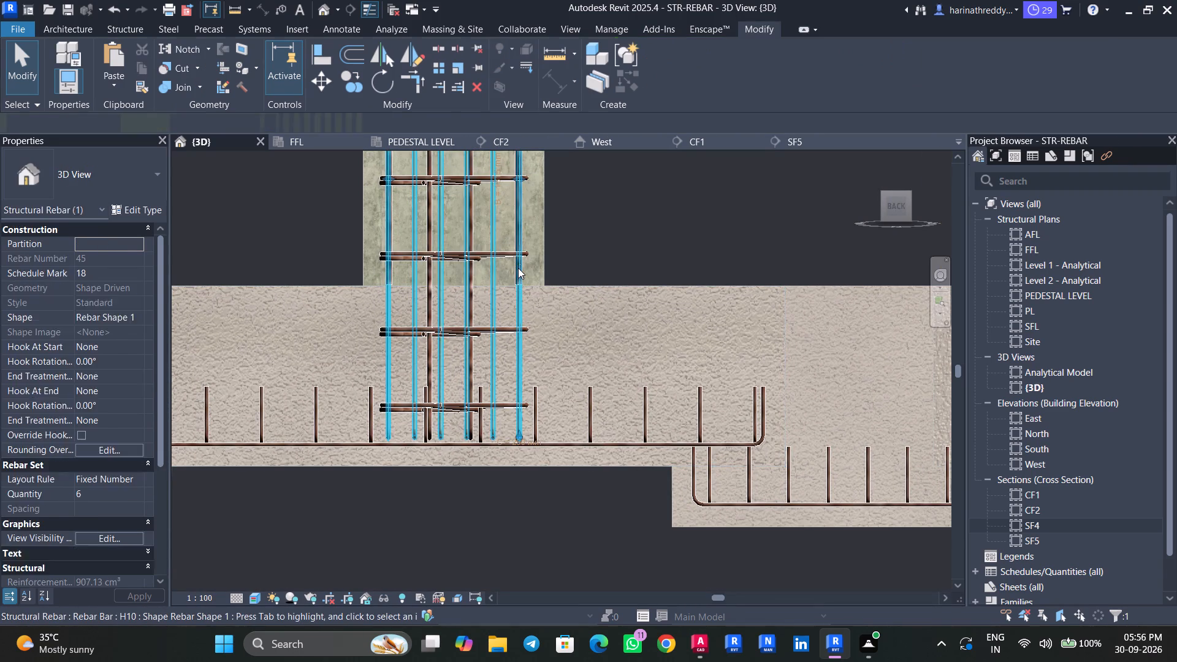
pyautogui.press('Tab')
pyautogui.click(518, 269)
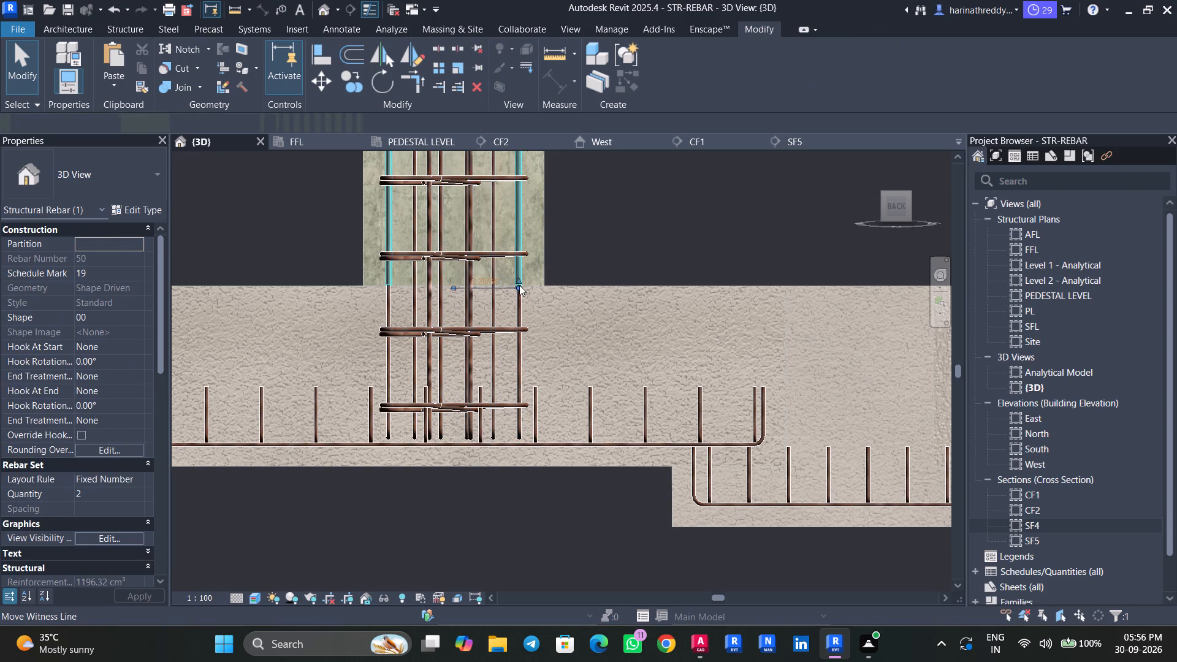
pyautogui.moveTo(517, 281); pyautogui.dragTo(517, 348)
pyautogui.moveTo(517, 280); pyautogui.dragTo(519, 292)
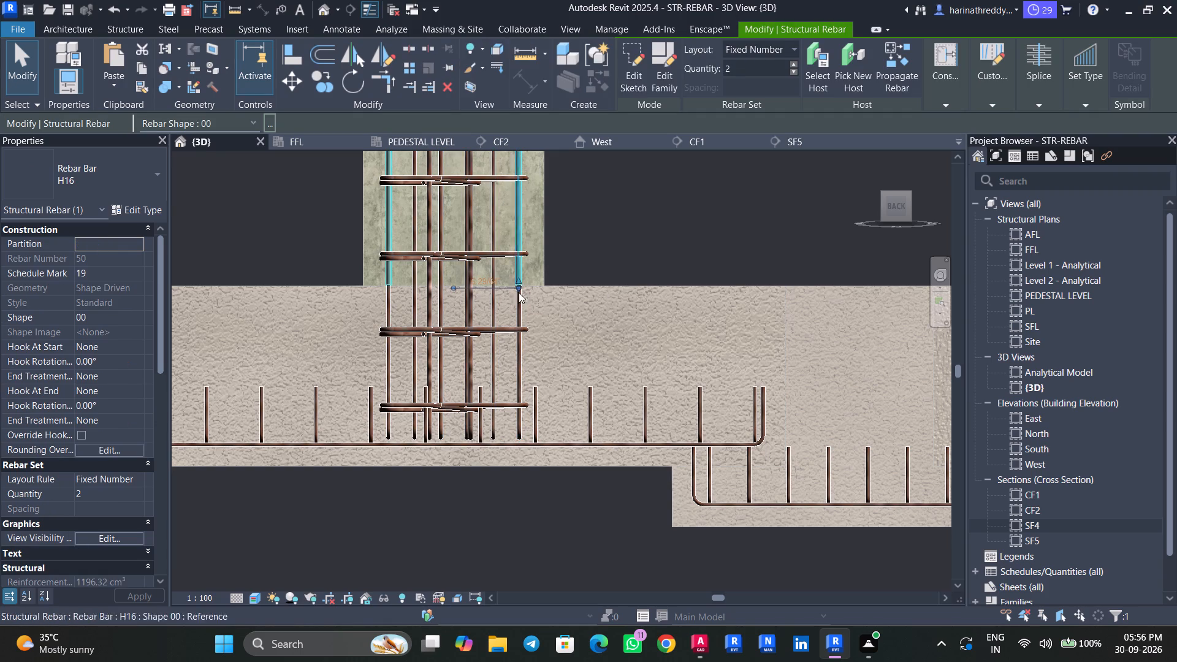
pyautogui.moveTo(519, 292); pyautogui.dragTo(516, 337)
pyautogui.scroll(4, 513, 280)
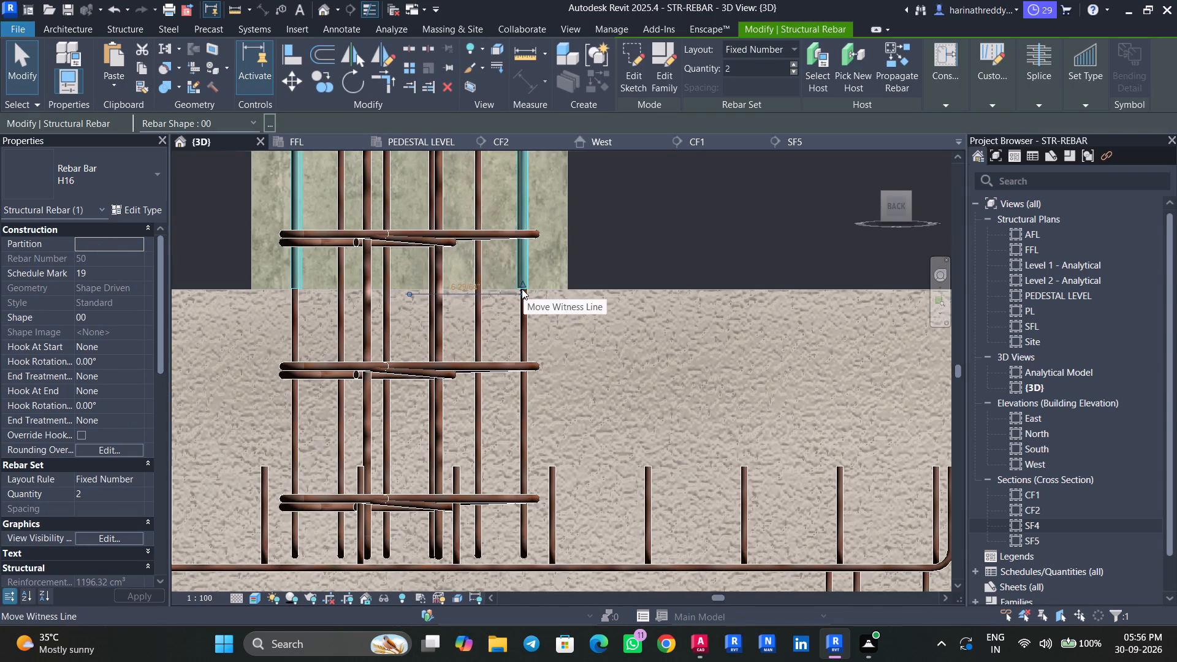
pyautogui.moveTo(523, 291); pyautogui.dragTo(524, 358)
pyautogui.scroll(3, 528, 265)
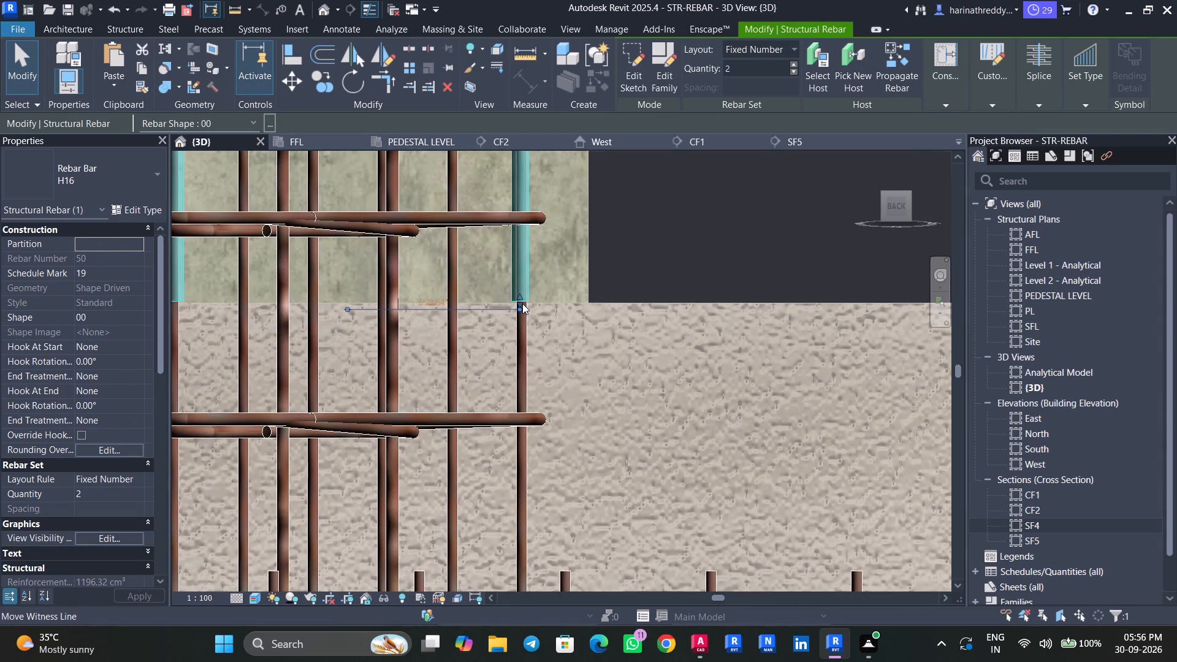
pyautogui.scroll(9, 522, 303)
pyautogui.moveTo(517, 296); pyautogui.dragTo(506, 504)
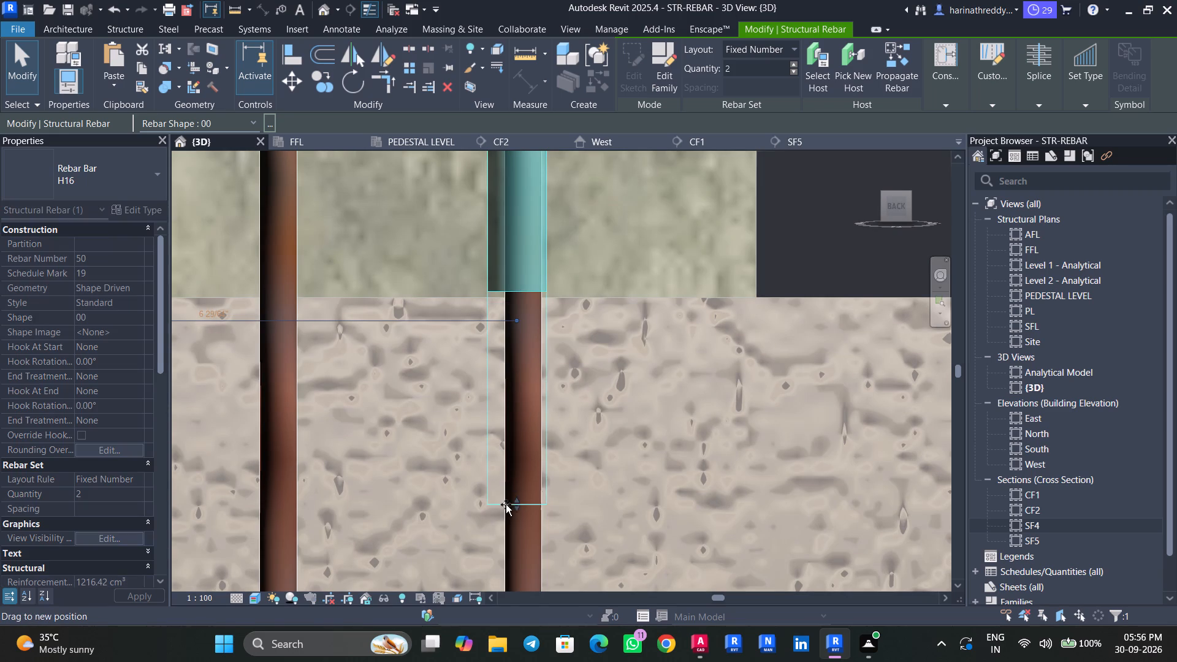
pyautogui.moveTo(506, 504); pyautogui.dragTo(506, 503)
# Stretch the lower ends of column C2's outer H16 pair further down through footing SF4, toward the bottom mat.
pyautogui.scroll(-10, 507, 491)
pyautogui.moveTo(552, 509); pyautogui.dragTo(568, 222, button='middle')
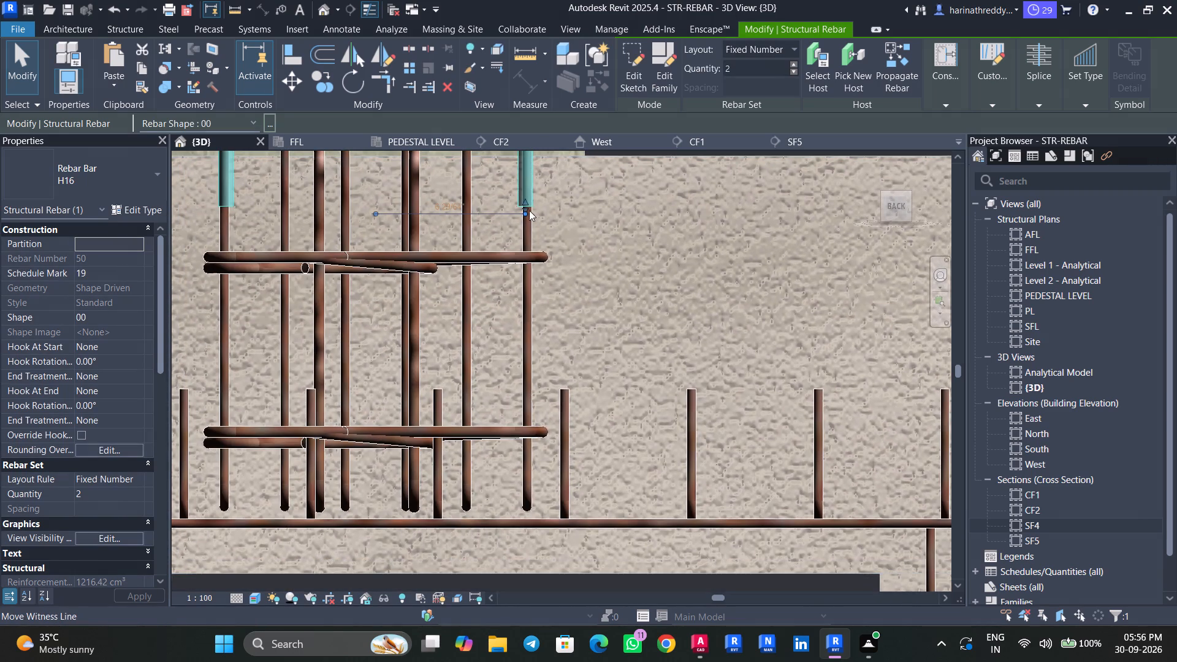
pyautogui.moveTo(526, 205); pyautogui.dragTo(525, 259)
pyautogui.scroll(3, 519, 209)
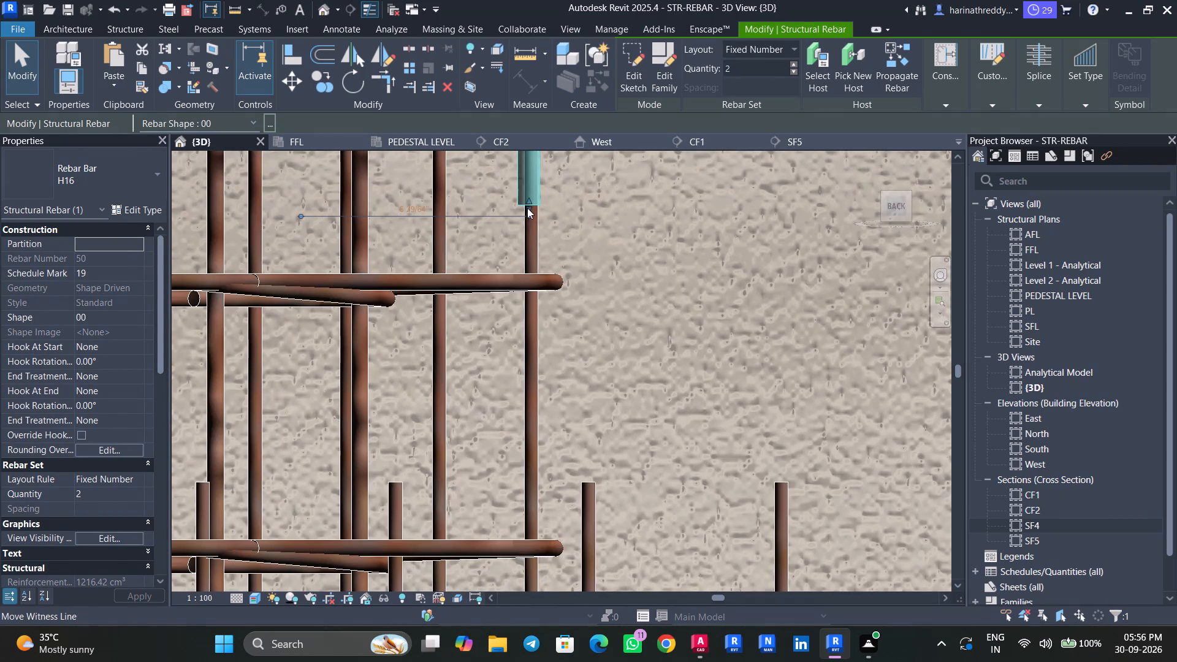
pyautogui.moveTo(529, 205); pyautogui.dragTo(528, 255)
pyautogui.click(530, 248)
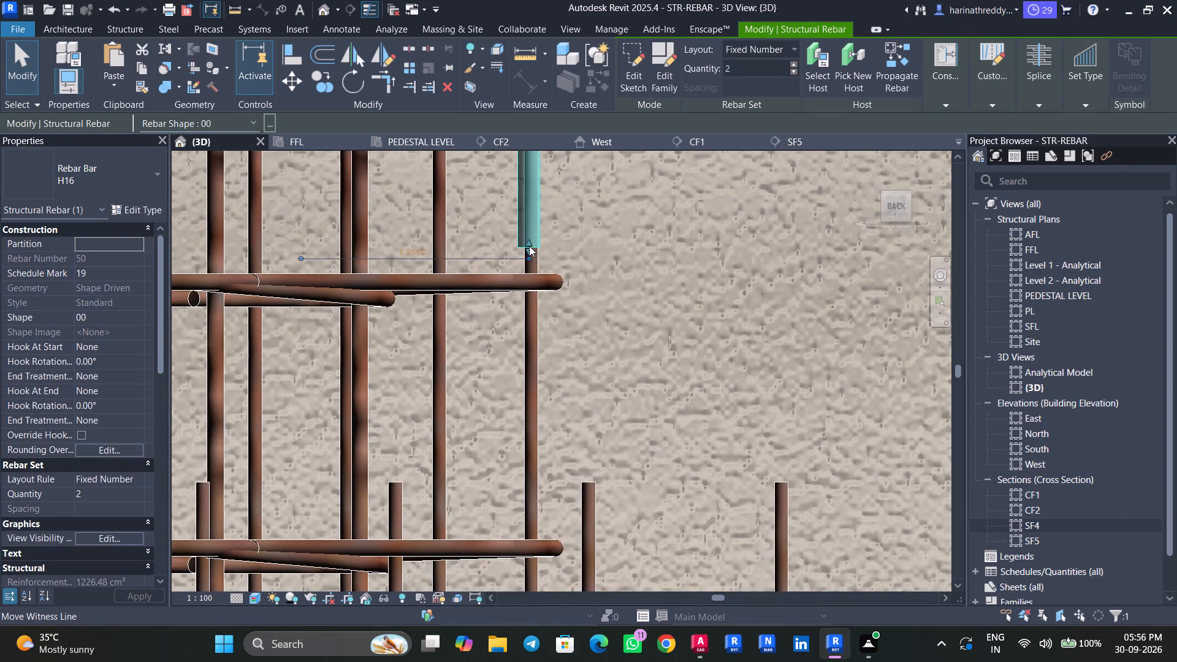
pyautogui.moveTo(529, 246); pyautogui.dragTo(539, 576)
pyautogui.moveTo(584, 515); pyautogui.dragTo(595, 146, button='middle')
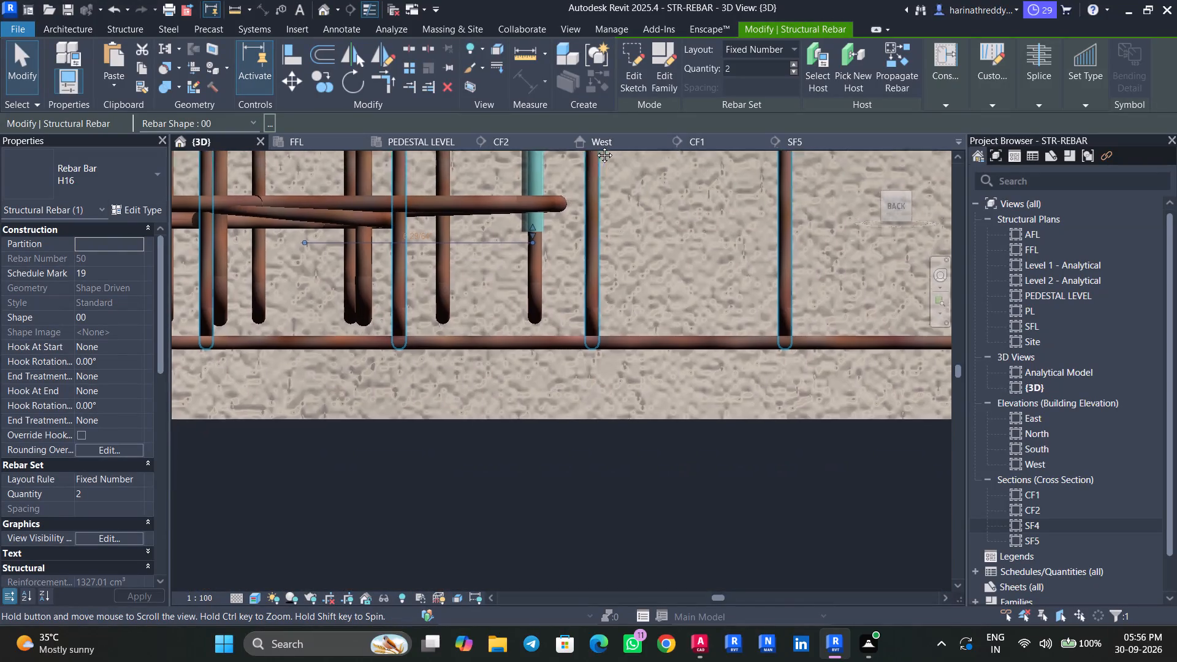
pyautogui.moveTo(595, 146); pyautogui.dragTo(603, 199, button='middle')
pyautogui.moveTo(546, 254); pyautogui.dragTo(549, 280)
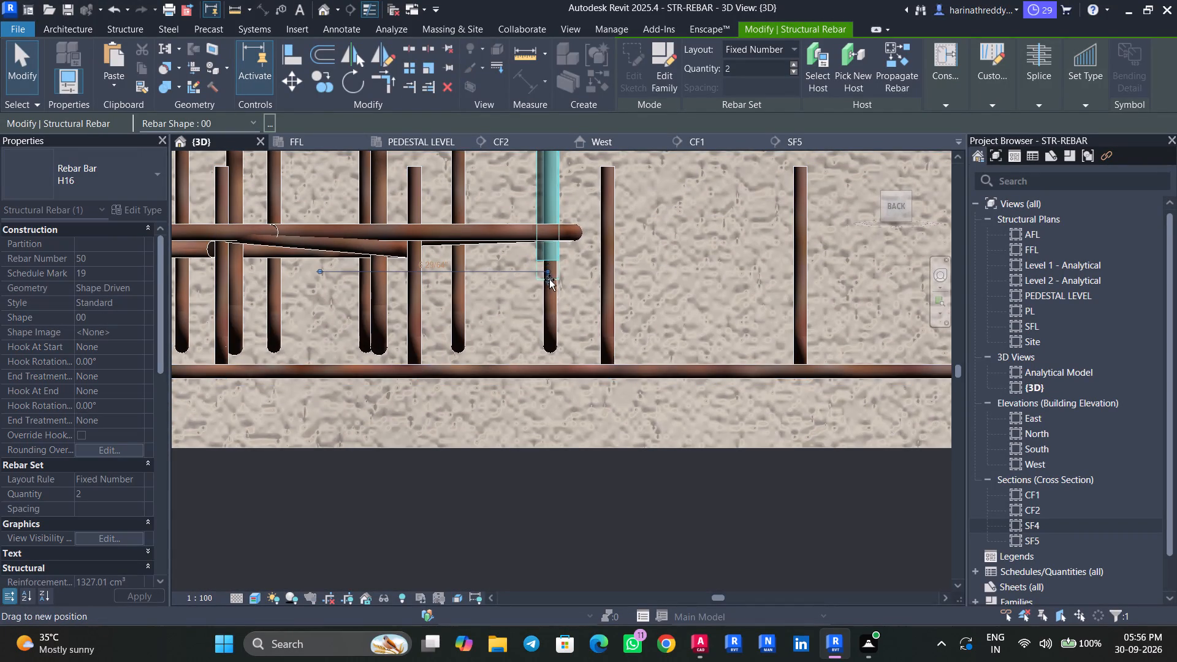
pyautogui.moveTo(549, 280); pyautogui.dragTo(549, 280)
pyautogui.scroll(-8, 547, 278)
pyautogui.press('Escape')
pyautogui.press('Escape')
pyautogui.press('Escape')
pyautogui.scroll(-3, 655, 233)
pyautogui.moveTo(638, 278); pyautogui.dragTo(616, 439, button='middle')
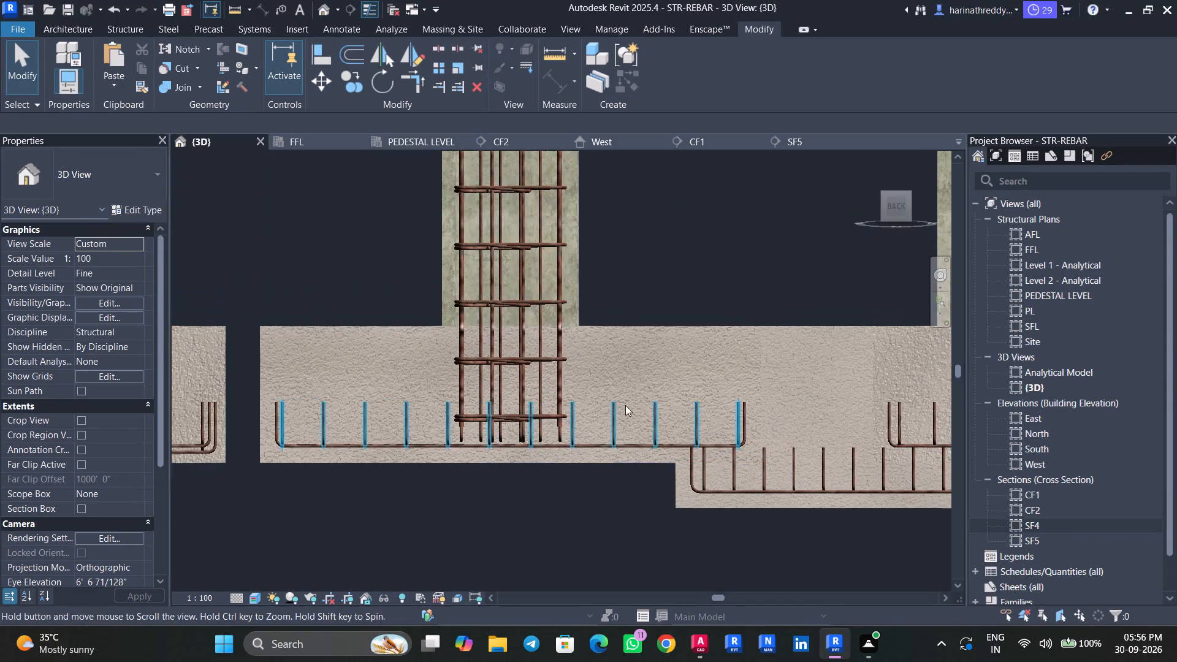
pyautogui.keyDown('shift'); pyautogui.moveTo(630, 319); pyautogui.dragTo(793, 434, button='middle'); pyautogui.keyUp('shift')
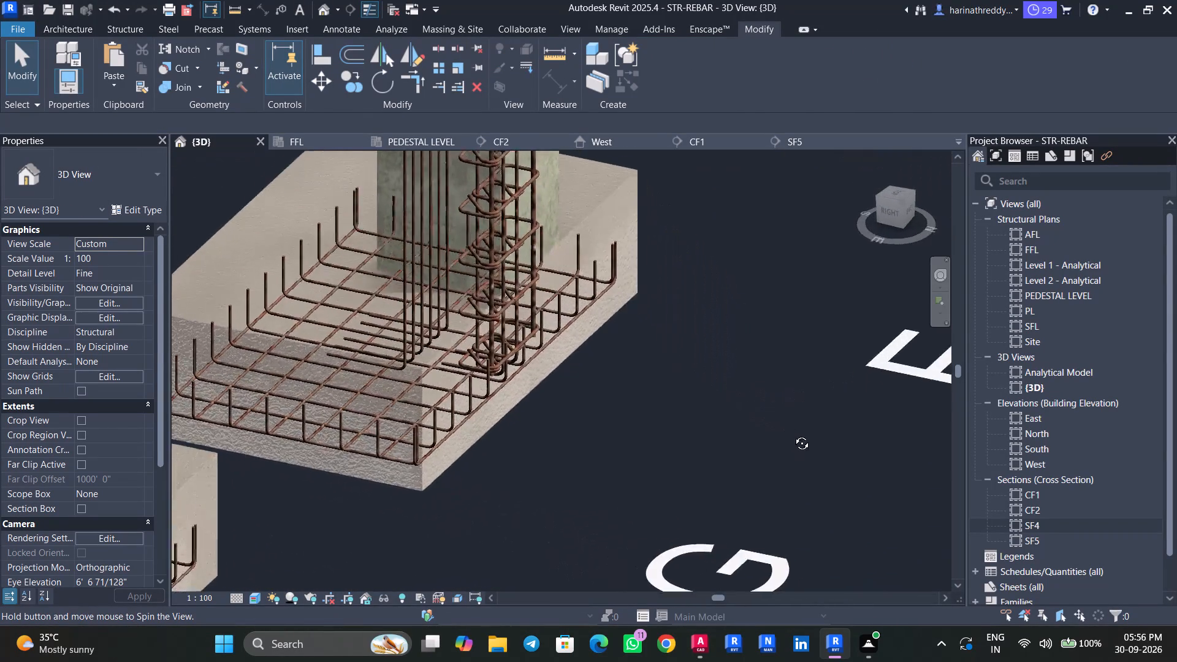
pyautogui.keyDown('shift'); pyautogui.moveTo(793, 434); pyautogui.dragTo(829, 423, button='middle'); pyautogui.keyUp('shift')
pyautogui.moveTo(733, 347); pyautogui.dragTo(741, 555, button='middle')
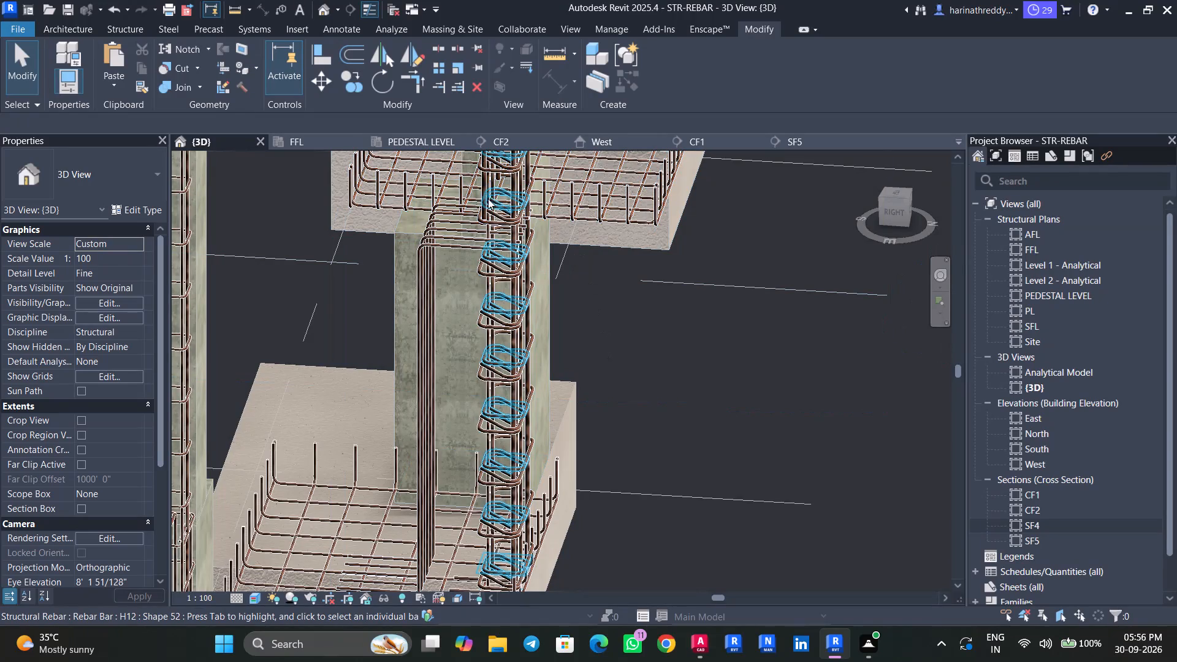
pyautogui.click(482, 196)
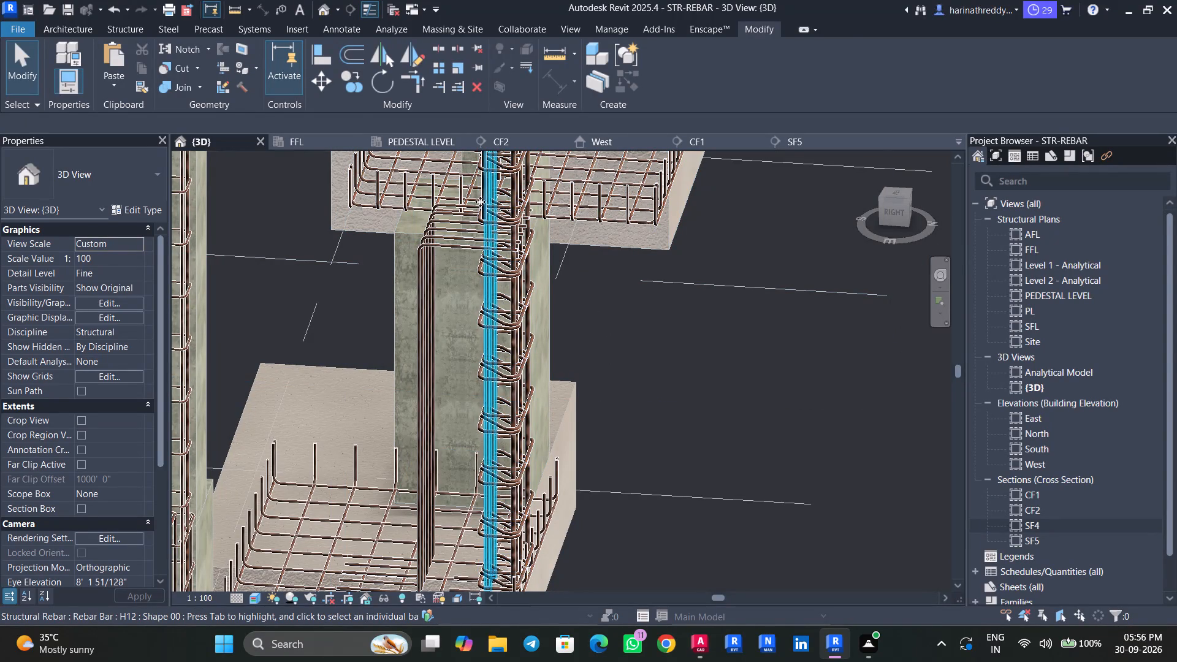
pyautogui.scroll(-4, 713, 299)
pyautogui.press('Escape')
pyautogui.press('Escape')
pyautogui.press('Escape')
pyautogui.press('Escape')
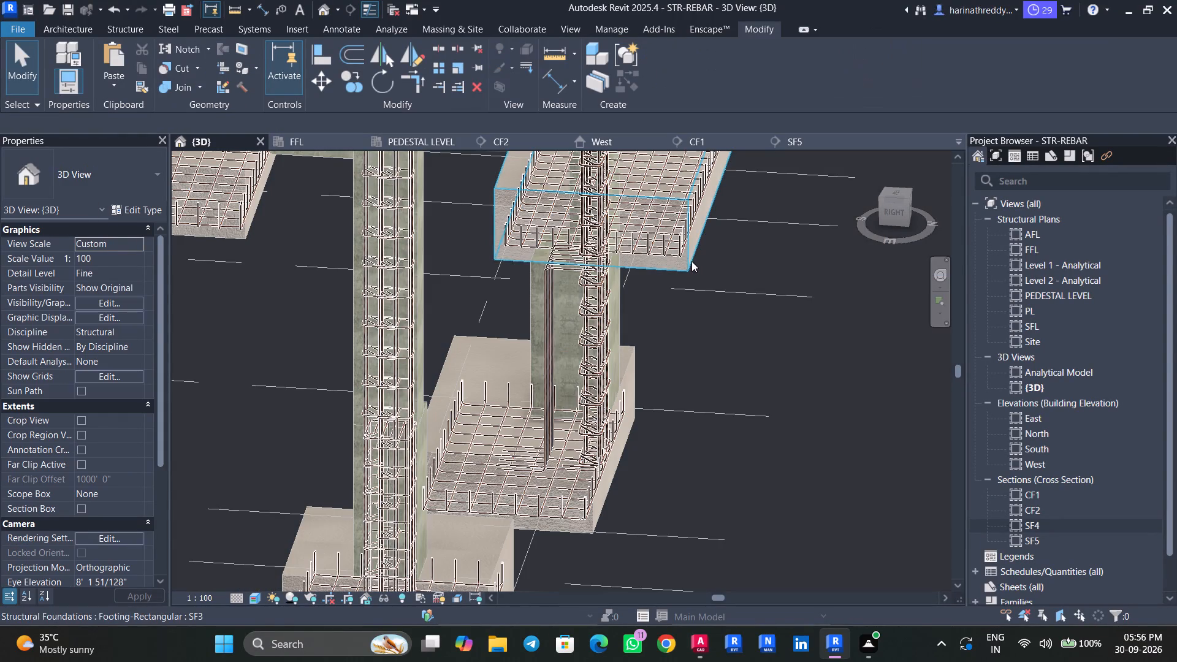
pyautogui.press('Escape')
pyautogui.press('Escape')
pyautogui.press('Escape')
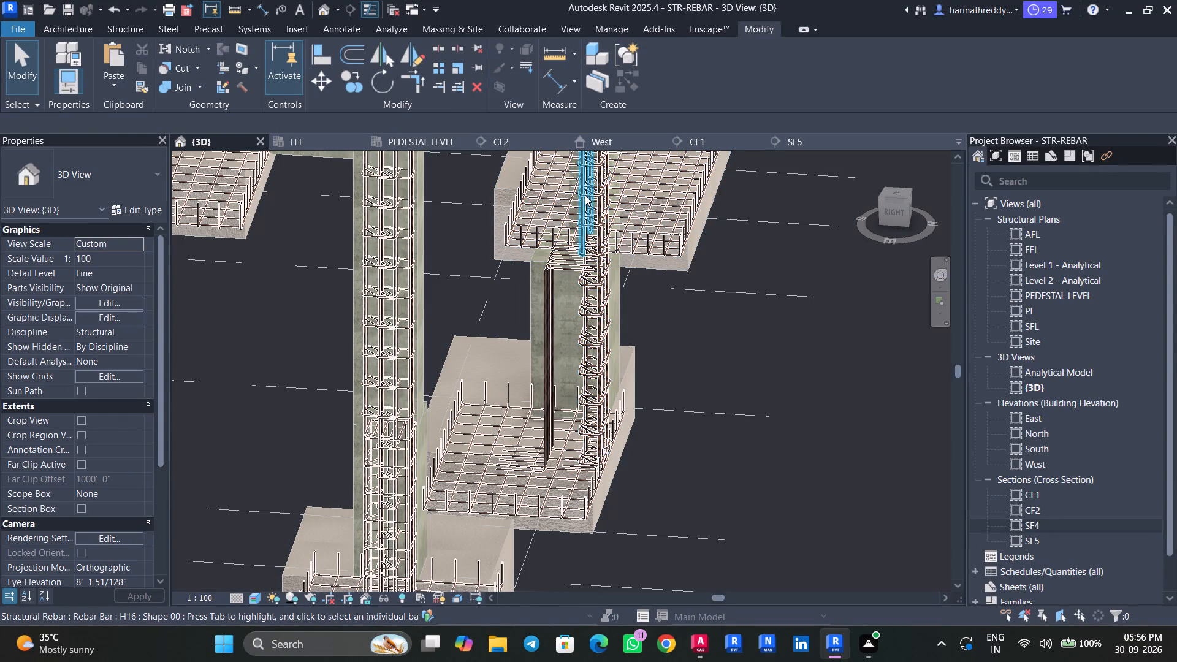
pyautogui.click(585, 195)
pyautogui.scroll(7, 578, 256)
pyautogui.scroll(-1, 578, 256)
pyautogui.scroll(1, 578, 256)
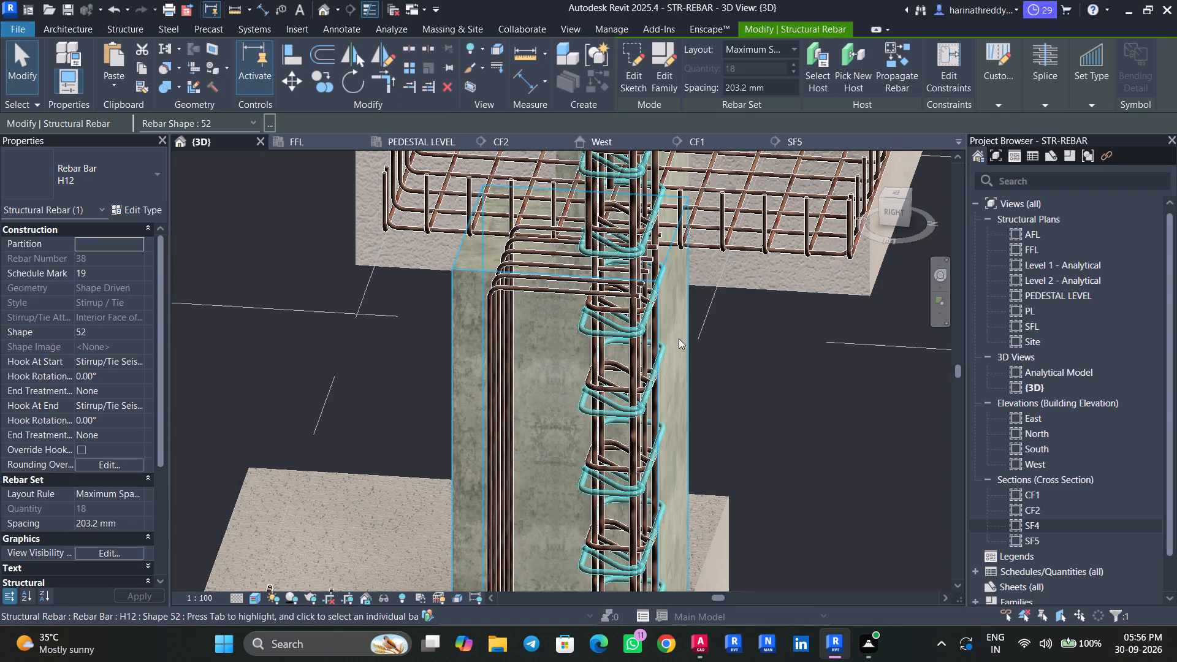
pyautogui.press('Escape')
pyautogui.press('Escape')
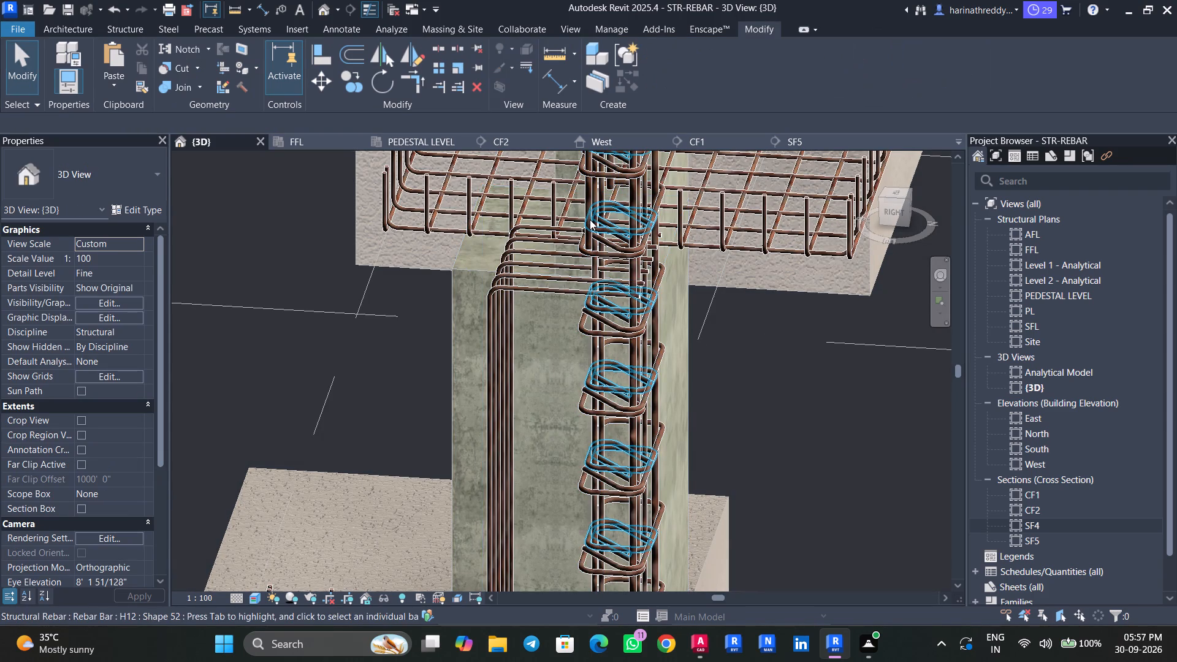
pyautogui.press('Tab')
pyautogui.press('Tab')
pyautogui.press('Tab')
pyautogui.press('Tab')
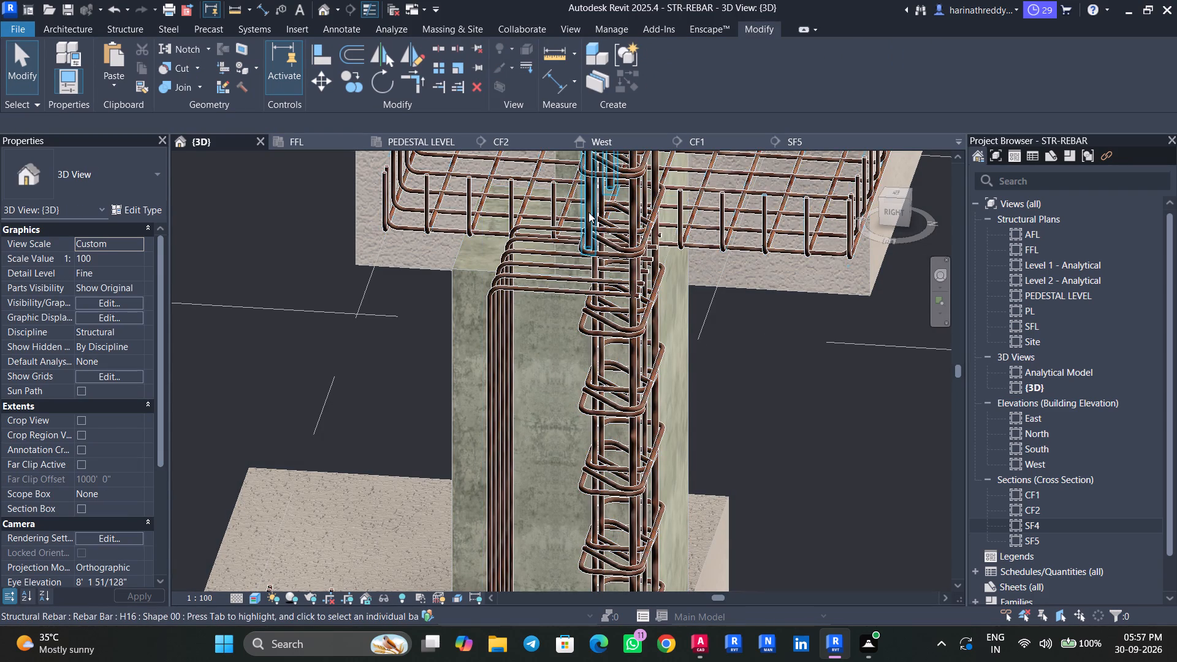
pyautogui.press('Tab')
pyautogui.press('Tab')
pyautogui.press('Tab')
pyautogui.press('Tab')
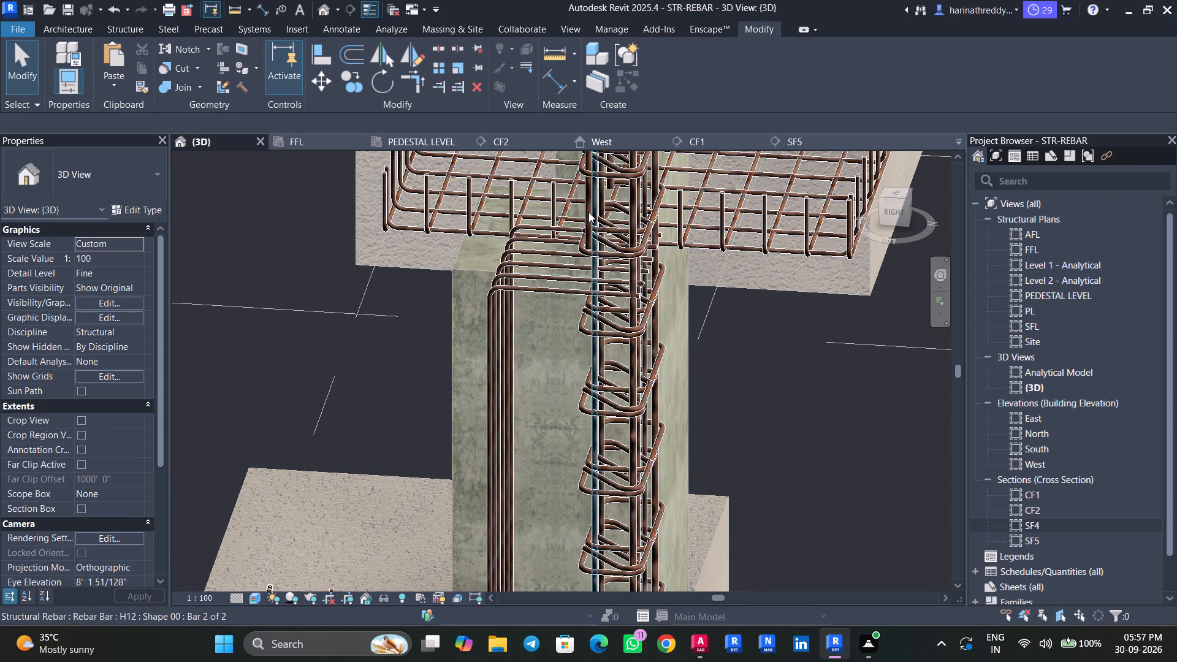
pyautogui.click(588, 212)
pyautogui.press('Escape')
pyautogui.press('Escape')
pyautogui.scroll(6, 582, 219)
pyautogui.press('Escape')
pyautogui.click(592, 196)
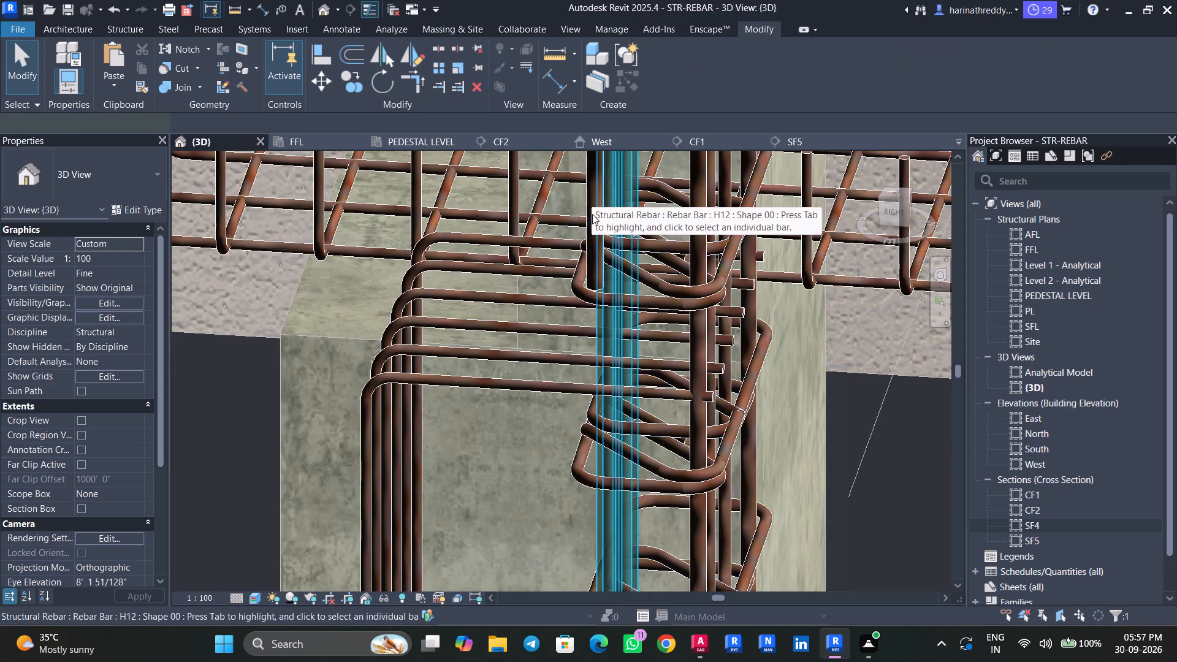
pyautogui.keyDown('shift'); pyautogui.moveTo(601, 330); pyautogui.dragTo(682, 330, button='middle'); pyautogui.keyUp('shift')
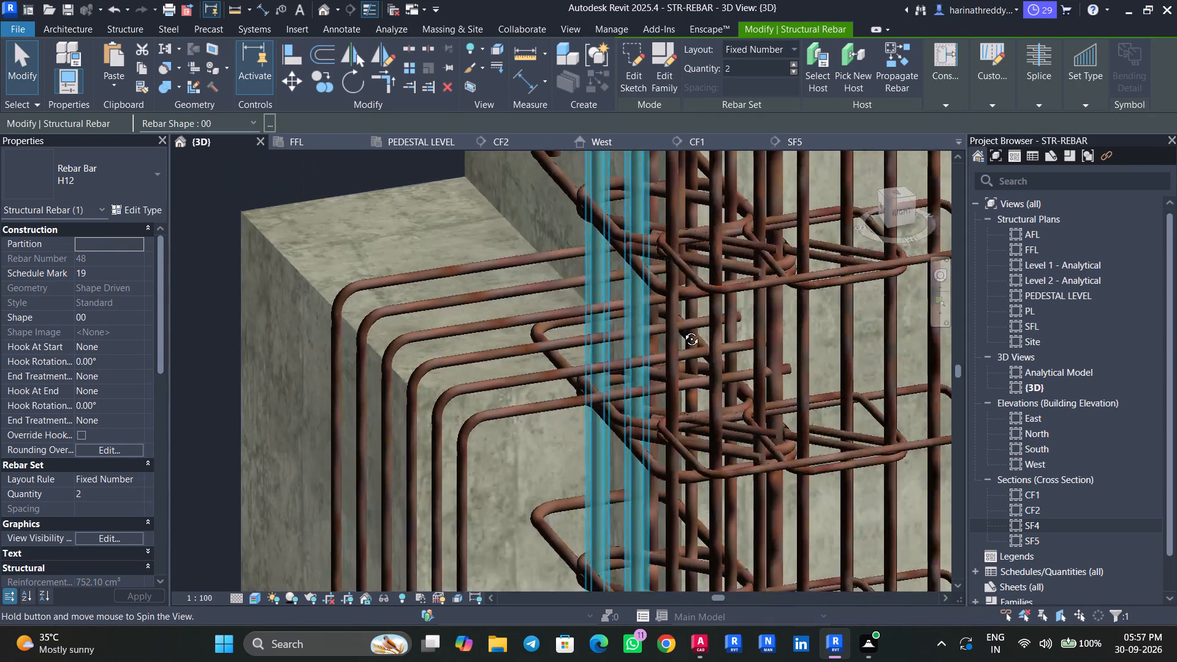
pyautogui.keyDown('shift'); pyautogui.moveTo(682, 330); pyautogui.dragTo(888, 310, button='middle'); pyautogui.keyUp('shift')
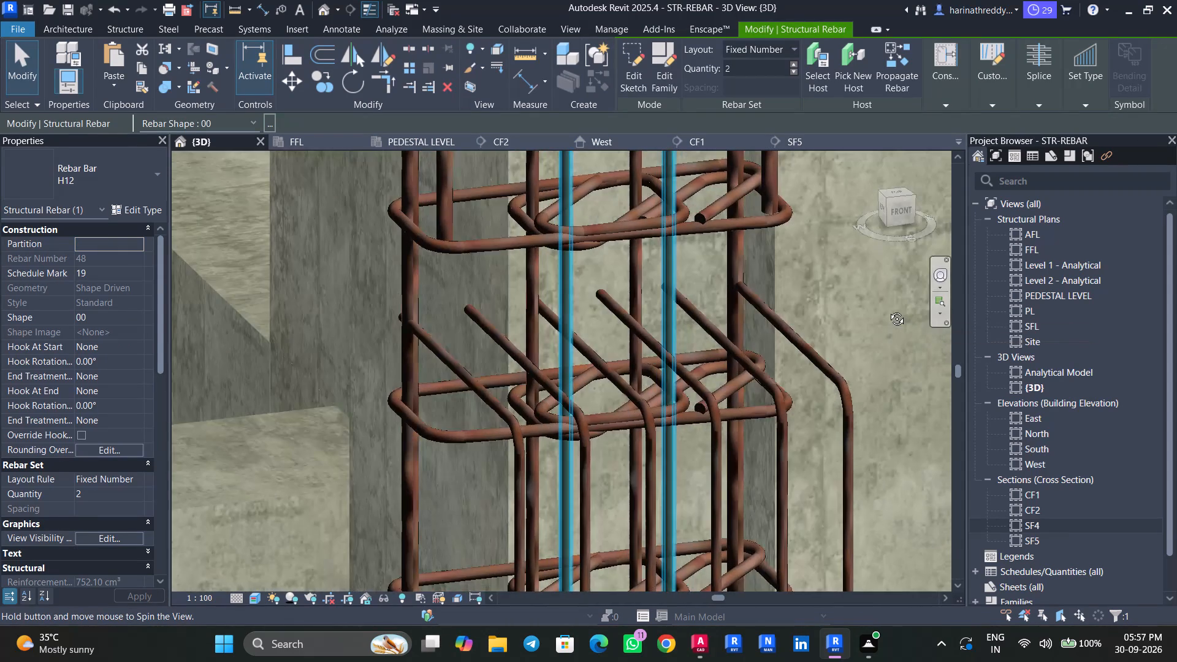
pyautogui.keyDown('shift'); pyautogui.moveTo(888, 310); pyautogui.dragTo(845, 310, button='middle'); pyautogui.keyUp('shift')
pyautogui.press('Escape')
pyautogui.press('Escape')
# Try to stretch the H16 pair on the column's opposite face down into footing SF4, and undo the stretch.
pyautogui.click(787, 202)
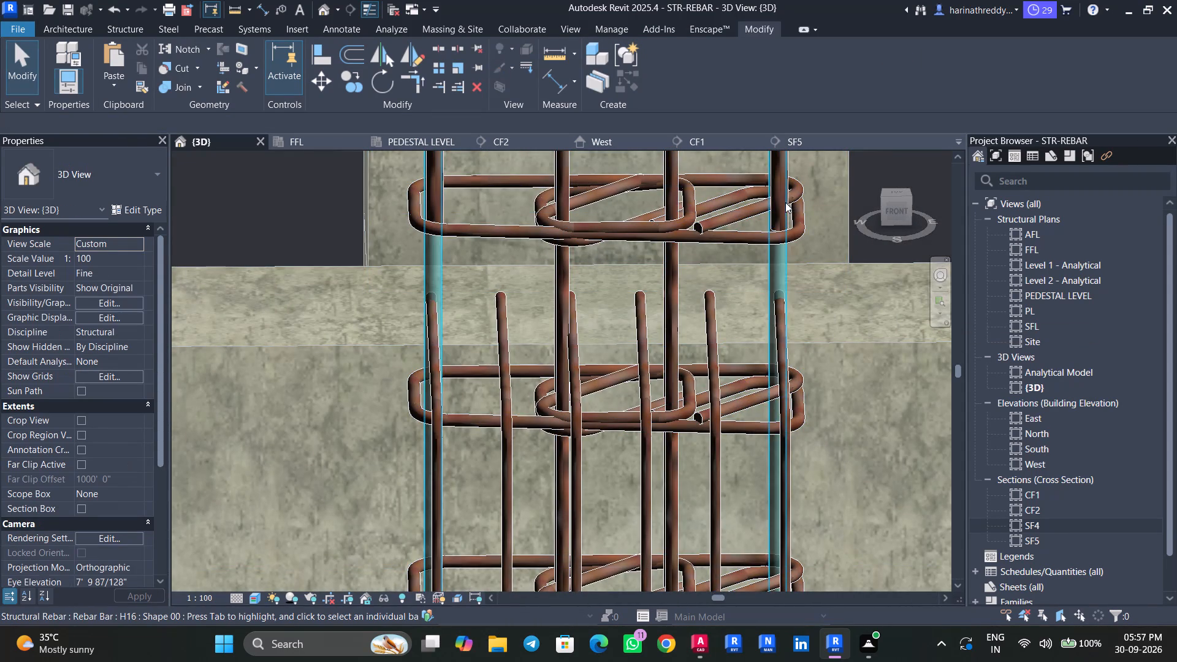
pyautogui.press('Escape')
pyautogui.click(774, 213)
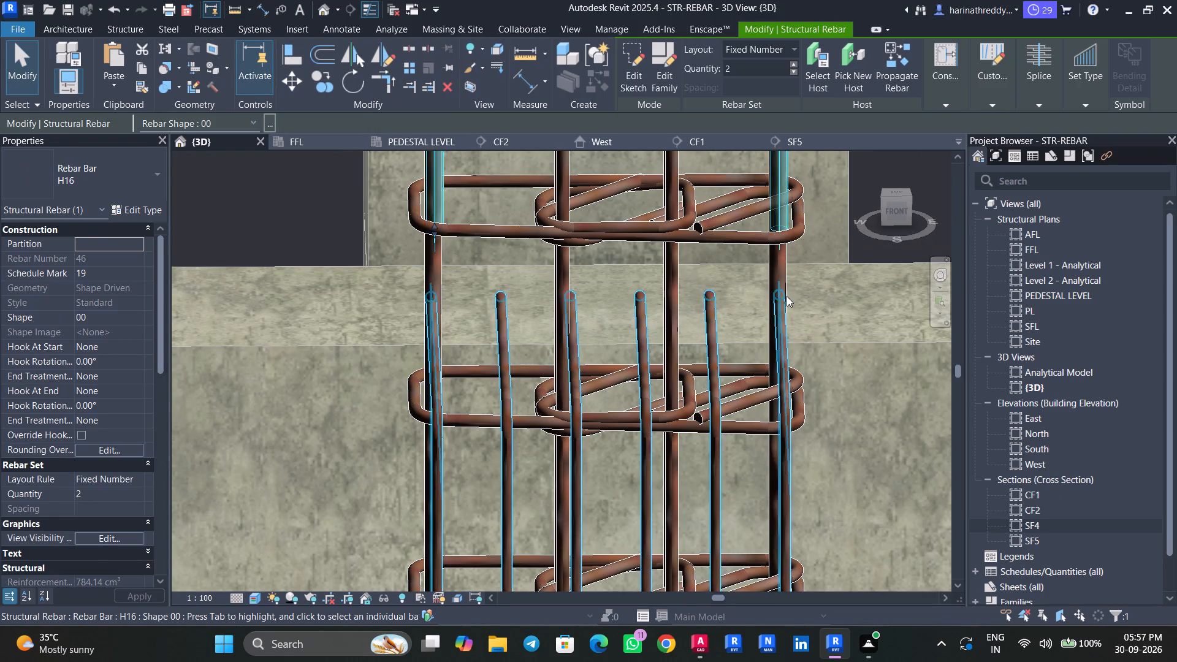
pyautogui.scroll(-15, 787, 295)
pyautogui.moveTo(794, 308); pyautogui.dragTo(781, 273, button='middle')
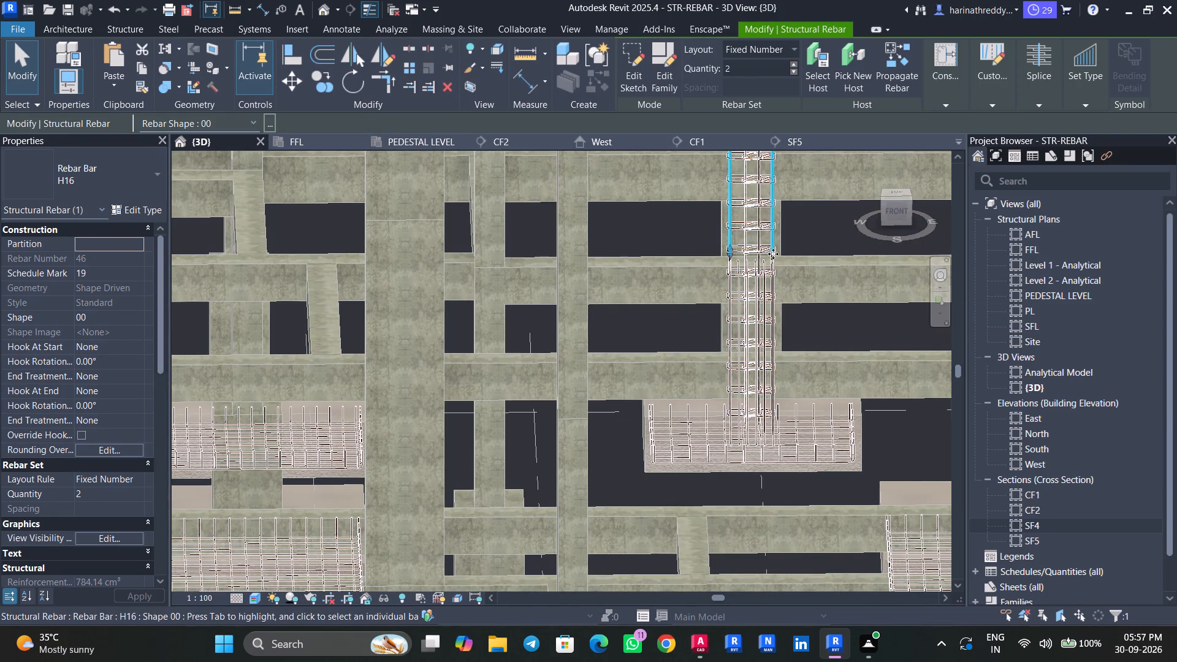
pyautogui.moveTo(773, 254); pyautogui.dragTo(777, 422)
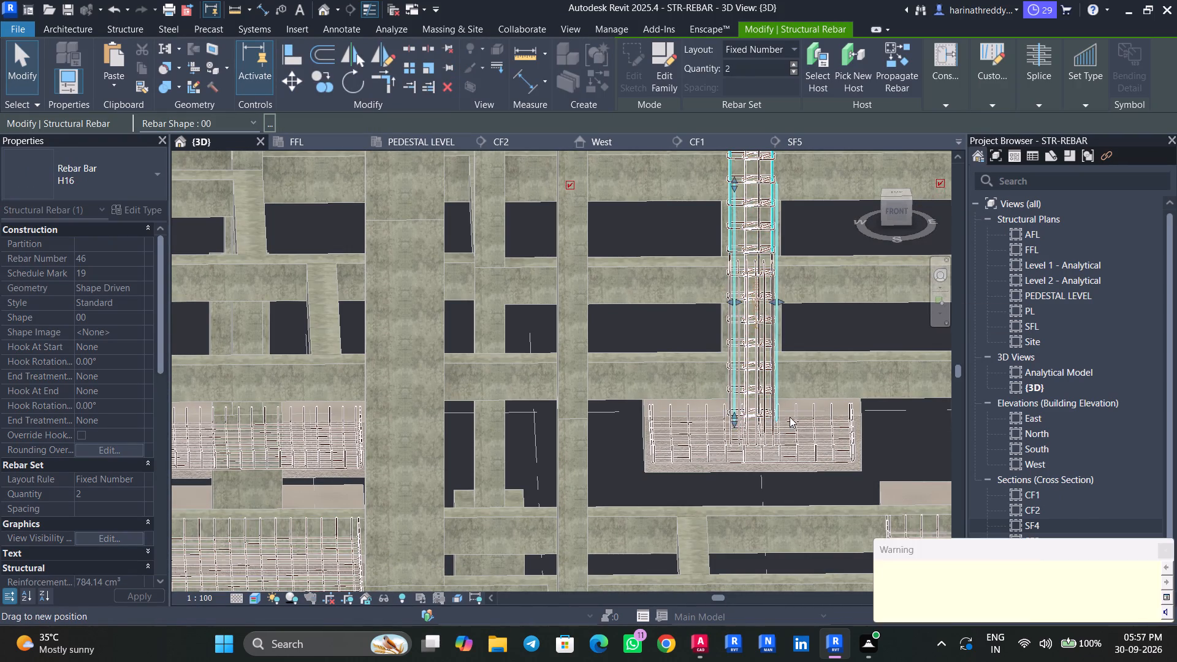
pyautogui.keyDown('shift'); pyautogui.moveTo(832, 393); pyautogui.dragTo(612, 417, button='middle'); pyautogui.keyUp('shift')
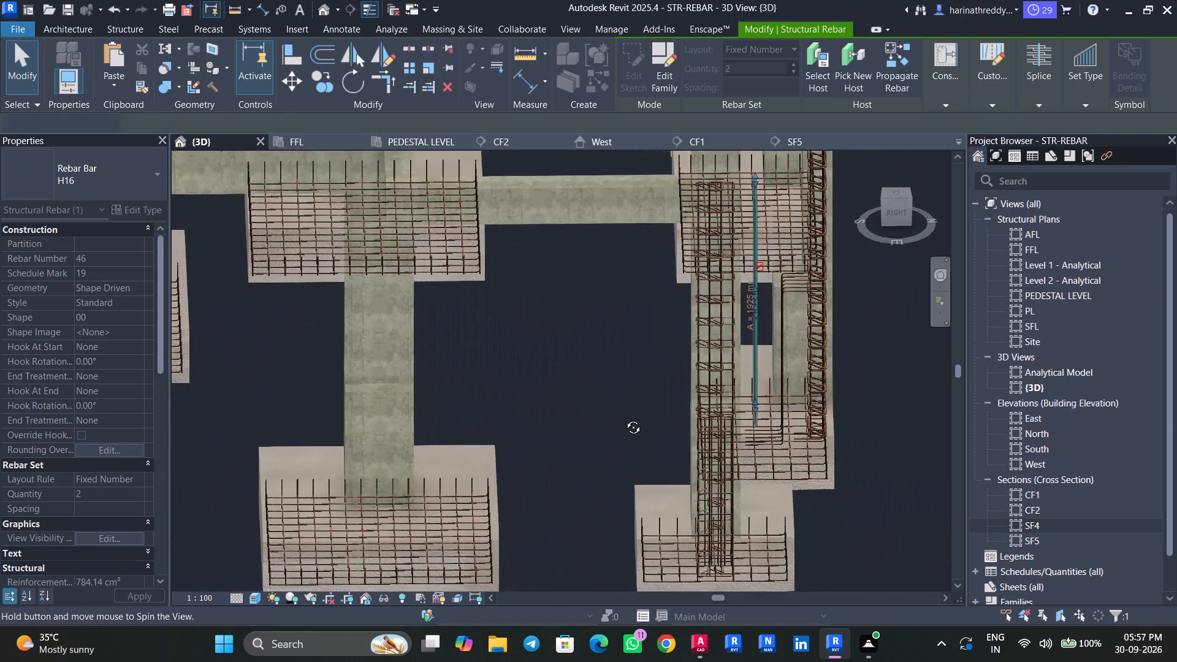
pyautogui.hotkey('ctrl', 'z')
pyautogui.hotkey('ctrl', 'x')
# Examine the column and pedestal bars above footing SF4 in 3D, mainly from the right side.
pyautogui.scroll(5, 821, 282)
pyautogui.scroll(-1, 891, 365)
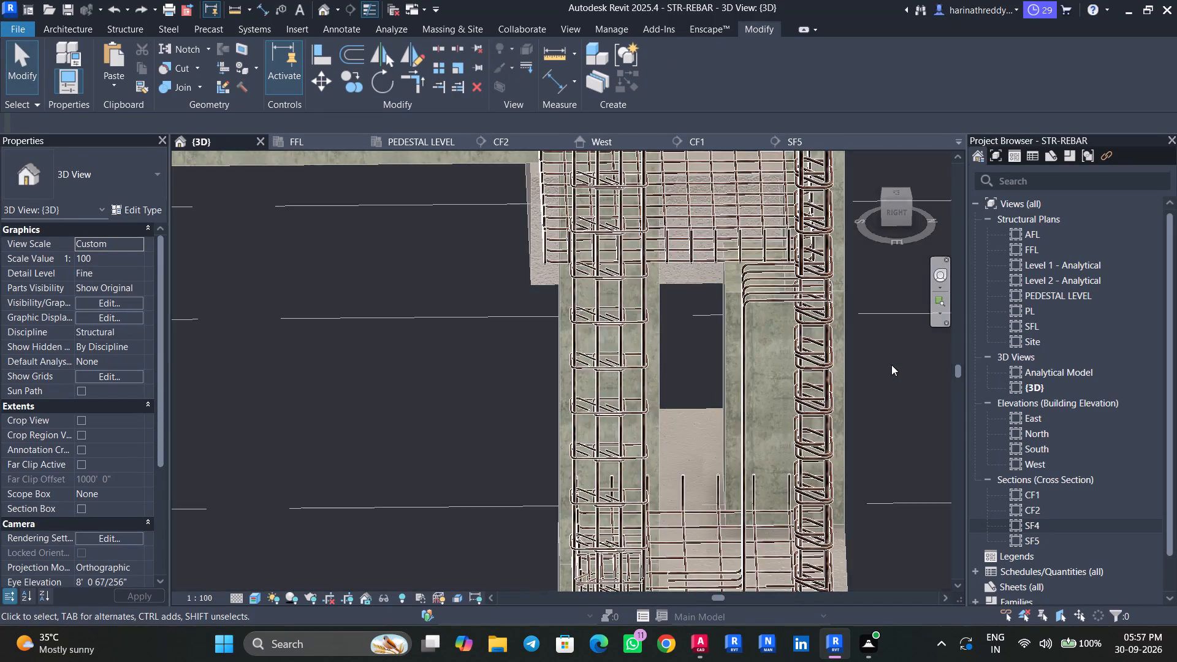
pyautogui.scroll(-1, 891, 365)
pyautogui.keyDown('shift'); pyautogui.moveTo(885, 370); pyautogui.dragTo(838, 381, button='middle'); pyautogui.keyUp('shift')
pyautogui.scroll(3, 827, 384)
pyautogui.scroll(-1, 827, 384)
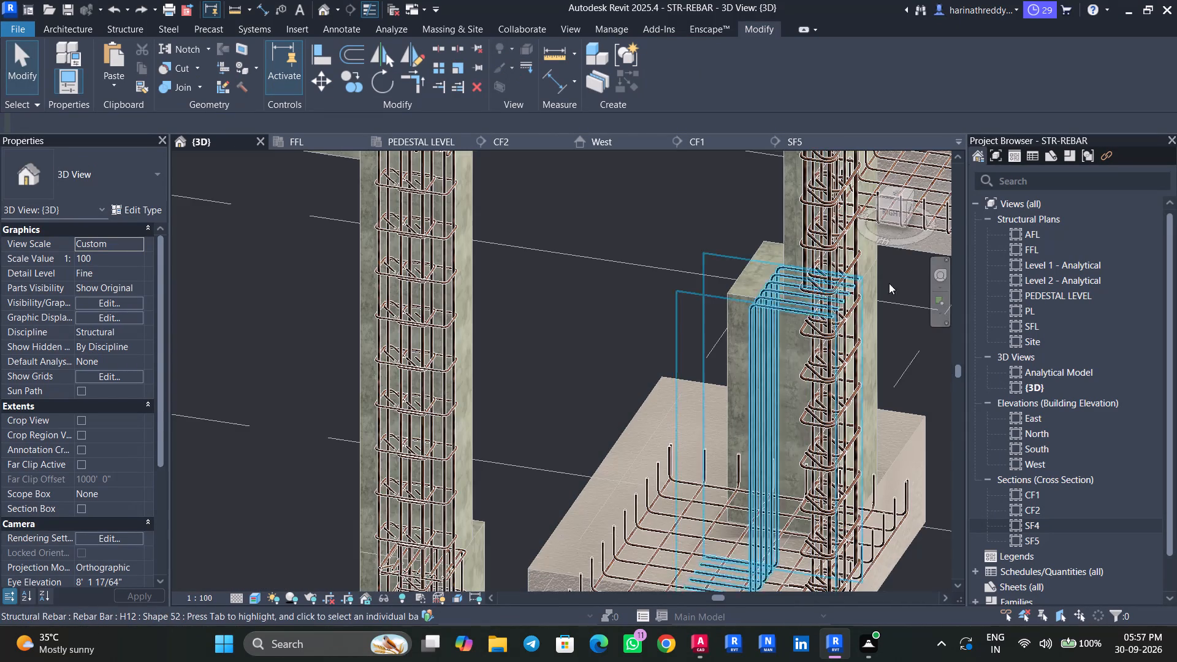
pyautogui.click(890, 215)
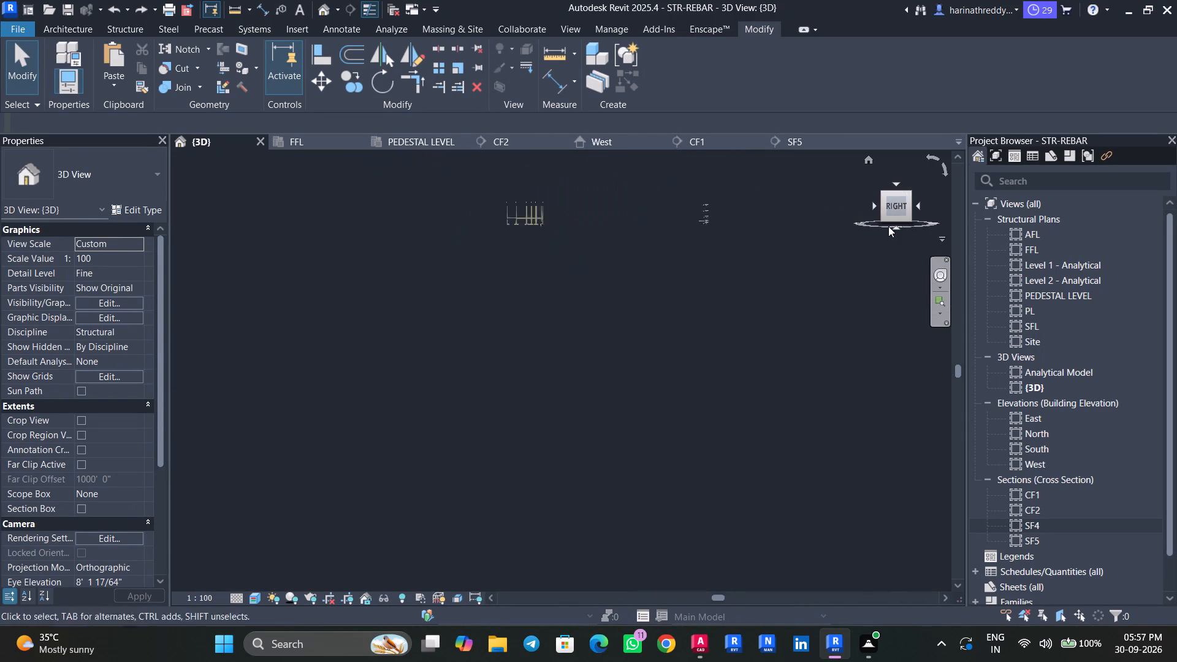
pyautogui.scroll(12, 460, 373)
pyautogui.scroll(-1, 488, 399)
pyautogui.scroll(10, 489, 400)
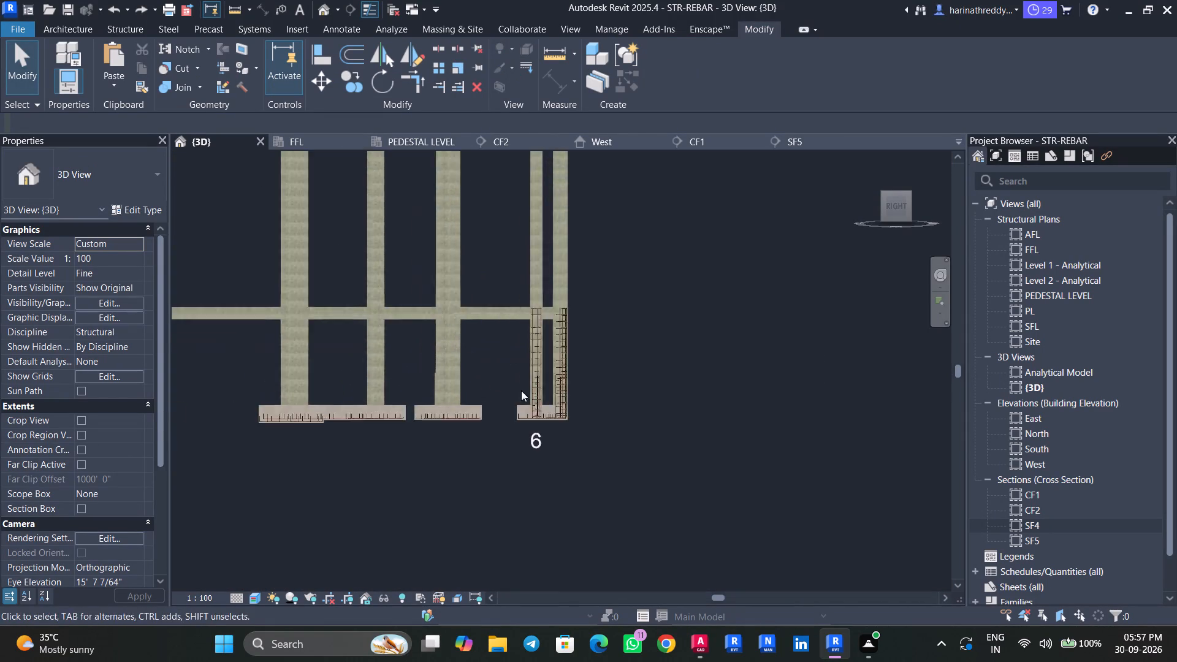
pyautogui.scroll(15, 521, 390)
pyautogui.moveTo(813, 387); pyautogui.dragTo(768, 348, button='middle')
pyautogui.scroll(1, 768, 348)
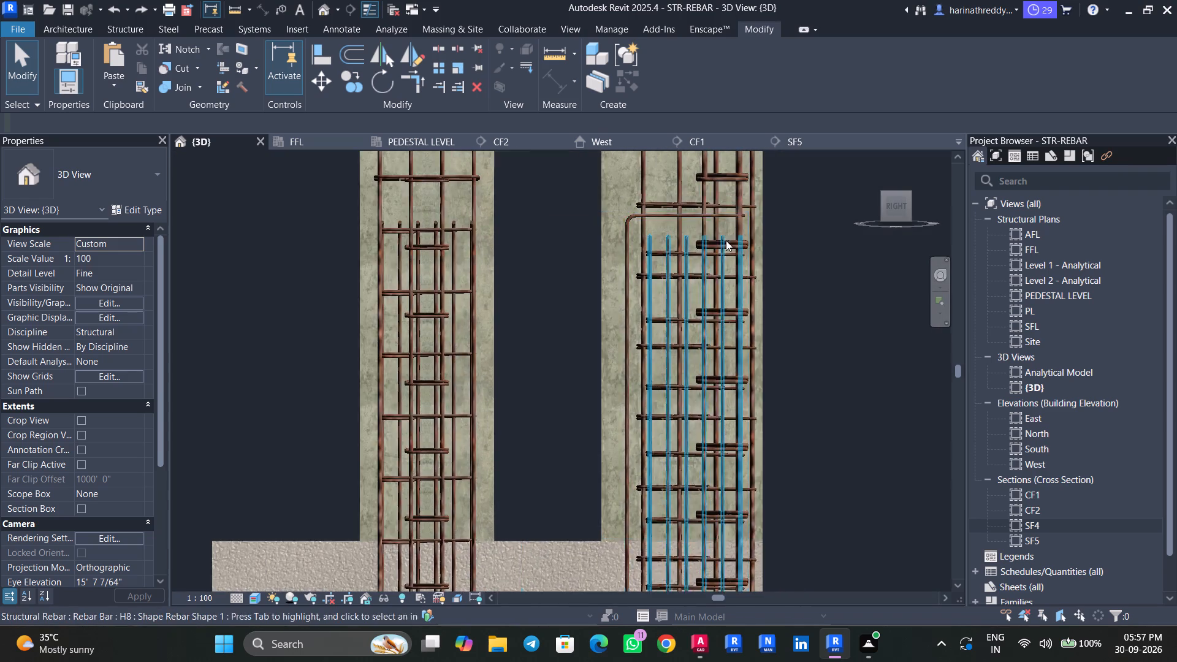
pyautogui.click(639, 182)
pyautogui.press('Escape')
pyautogui.press('Escape')
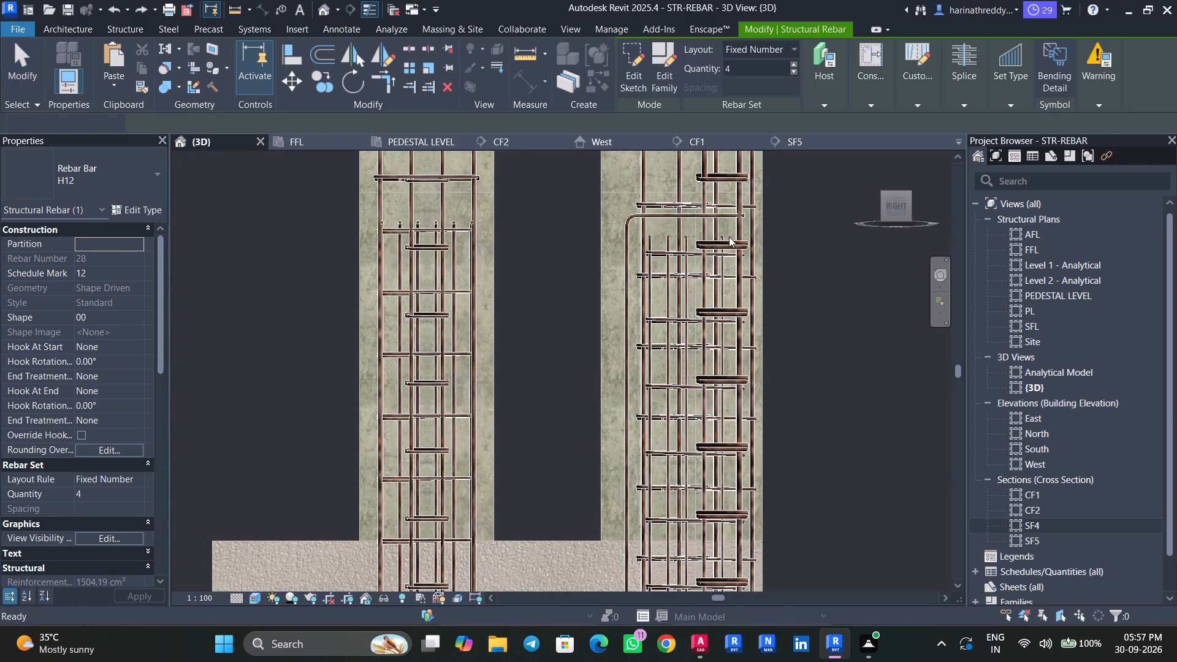
pyautogui.scroll(-4, 817, 286)
pyautogui.keyDown('shift'); pyautogui.moveTo(818, 296); pyautogui.dragTo(801, 314, button='middle'); pyautogui.keyUp('shift')
pyautogui.scroll(-2, 802, 315)
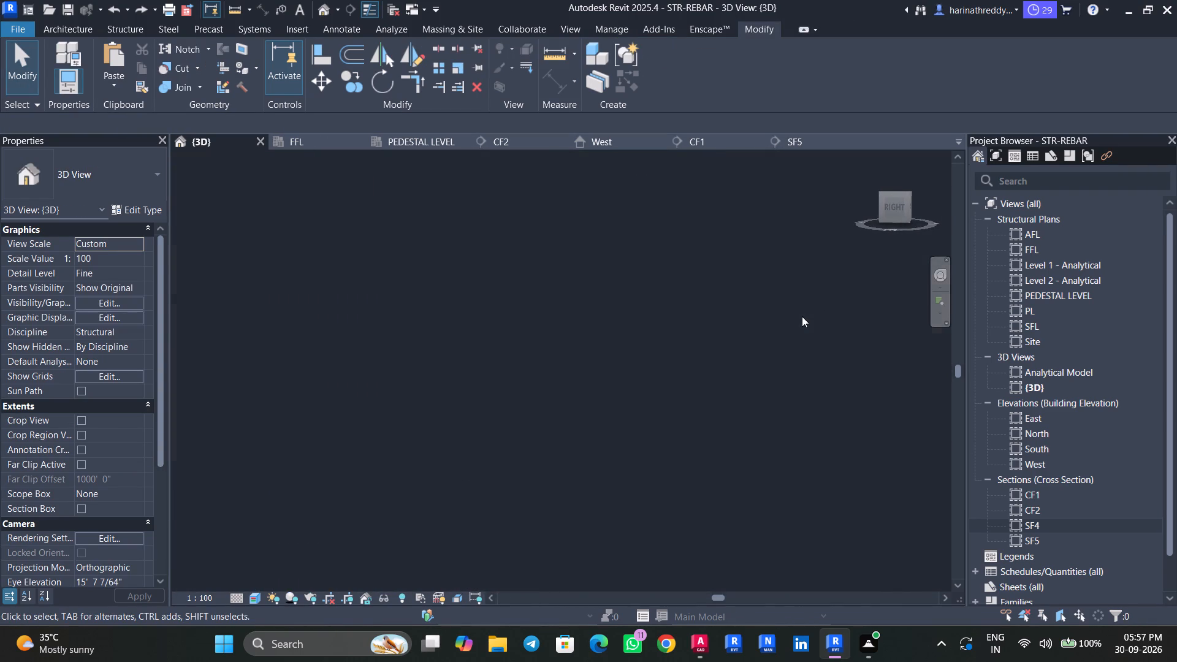
pyautogui.scroll(-10, 802, 316)
pyautogui.scroll(1, 802, 317)
pyautogui.scroll(-5, 802, 317)
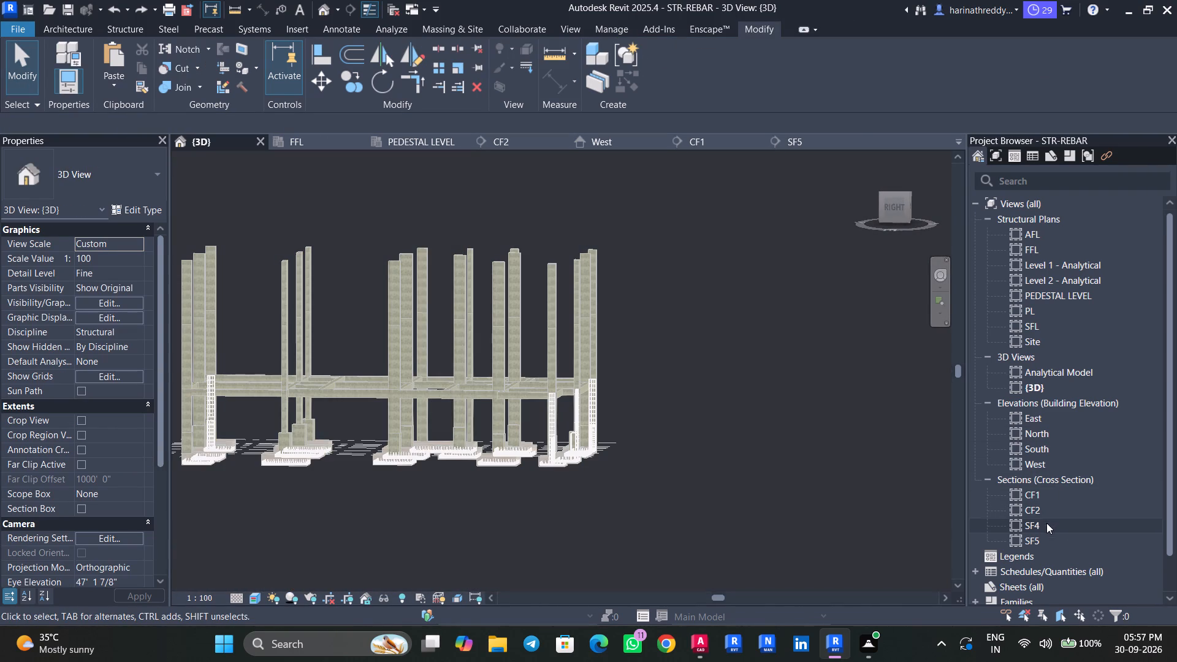
# Open section SF4 and examine the vertical bars running from the column down through the pedestal into the footing.
pyautogui.doubleClick(1046, 523)
pyautogui.scroll(5, 569, 443)
pyautogui.click(536, 416)
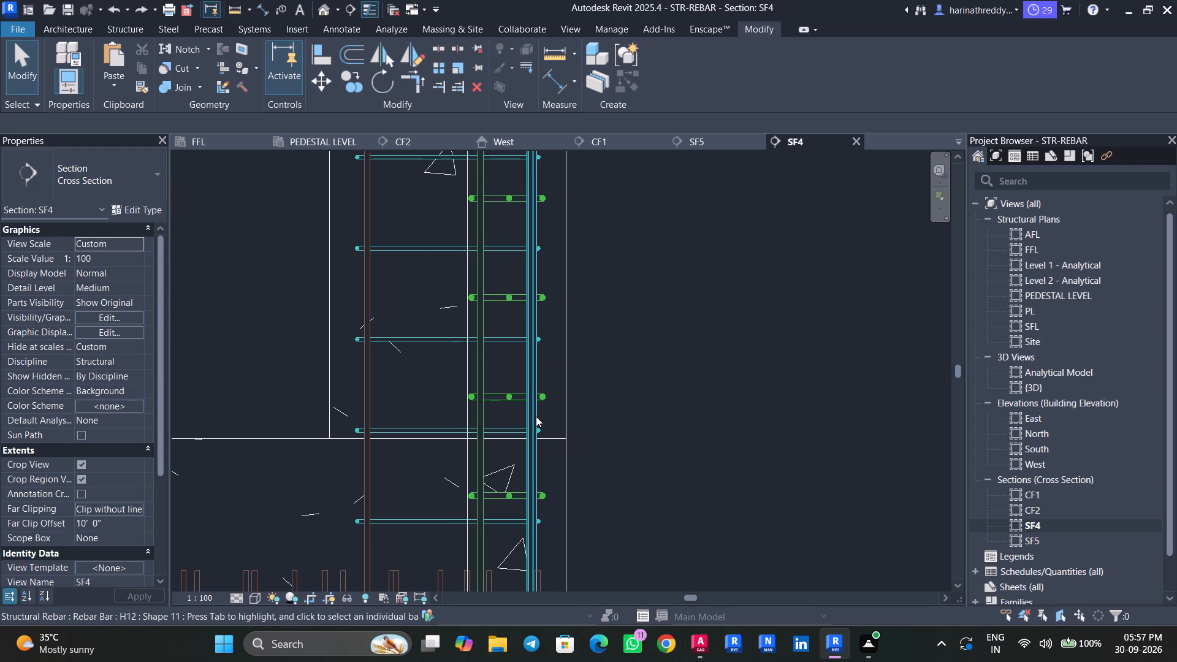
pyautogui.press('Escape')
pyautogui.press('Escape')
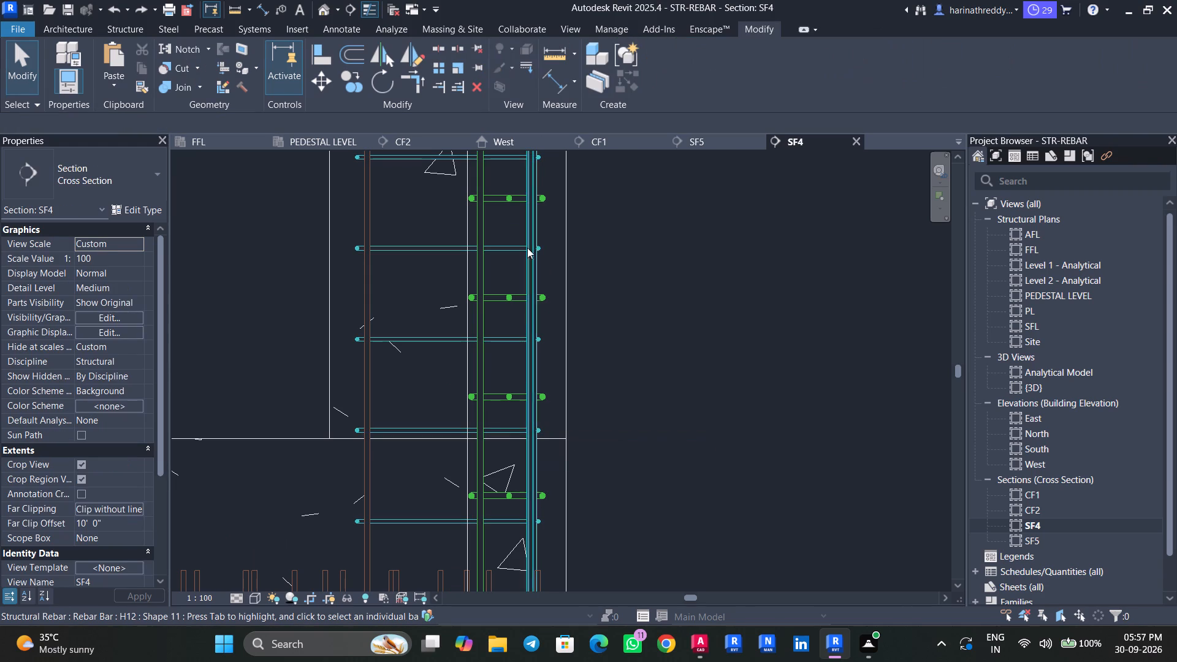
pyautogui.click(480, 275)
pyautogui.scroll(-4, 480, 275)
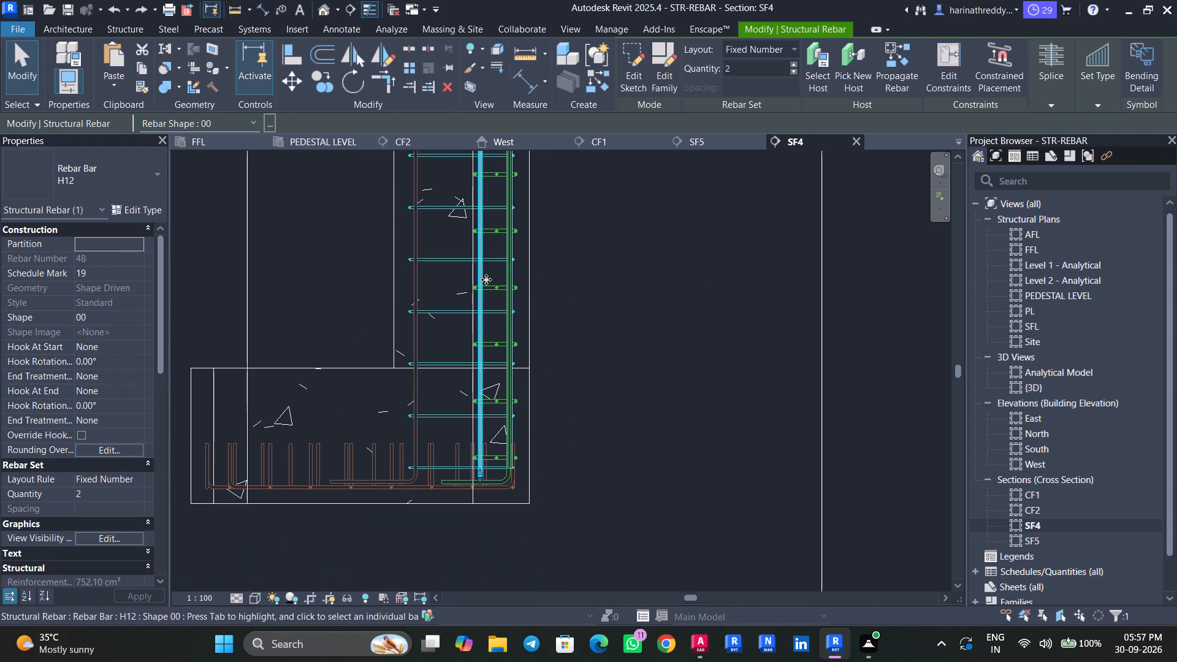
pyautogui.press('Tab')
pyautogui.press('Tab')
pyautogui.press('Tab')
pyautogui.press('Tab')
pyautogui.press('Tab')
pyautogui.press('Tab')
pyautogui.press('Tab')
pyautogui.press('Tab')
pyautogui.press('Tab')
pyautogui.press('Tab')
pyautogui.press('Tab')
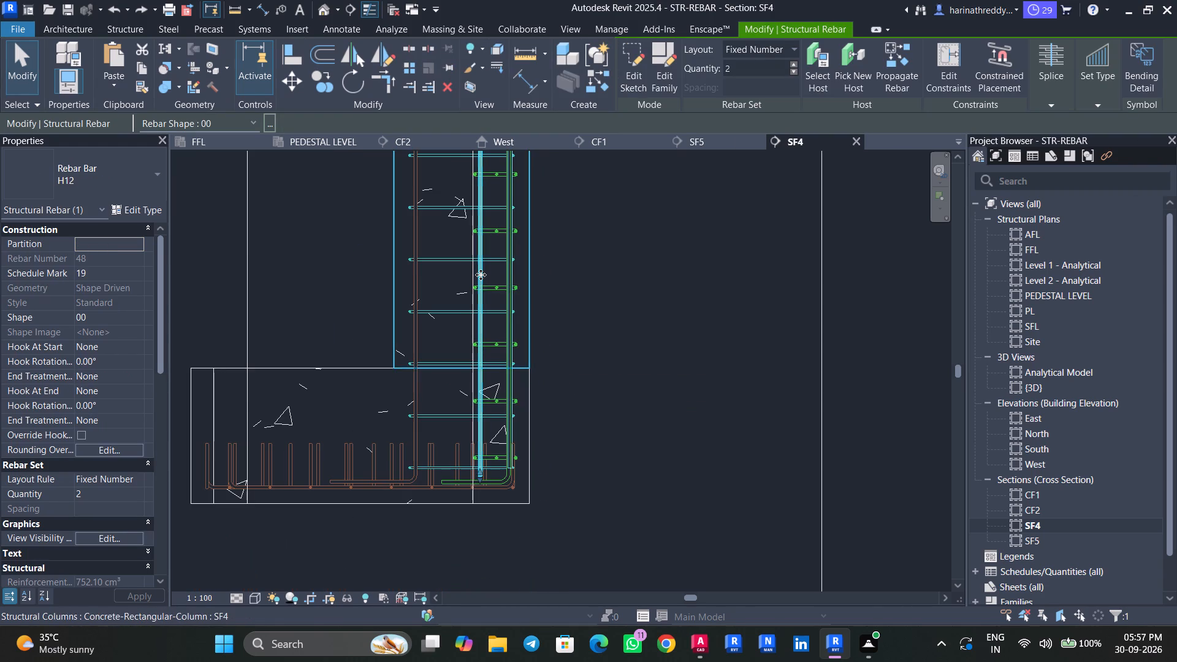
pyautogui.press('Tab')
pyautogui.press('Tab')
pyautogui.click(481, 275)
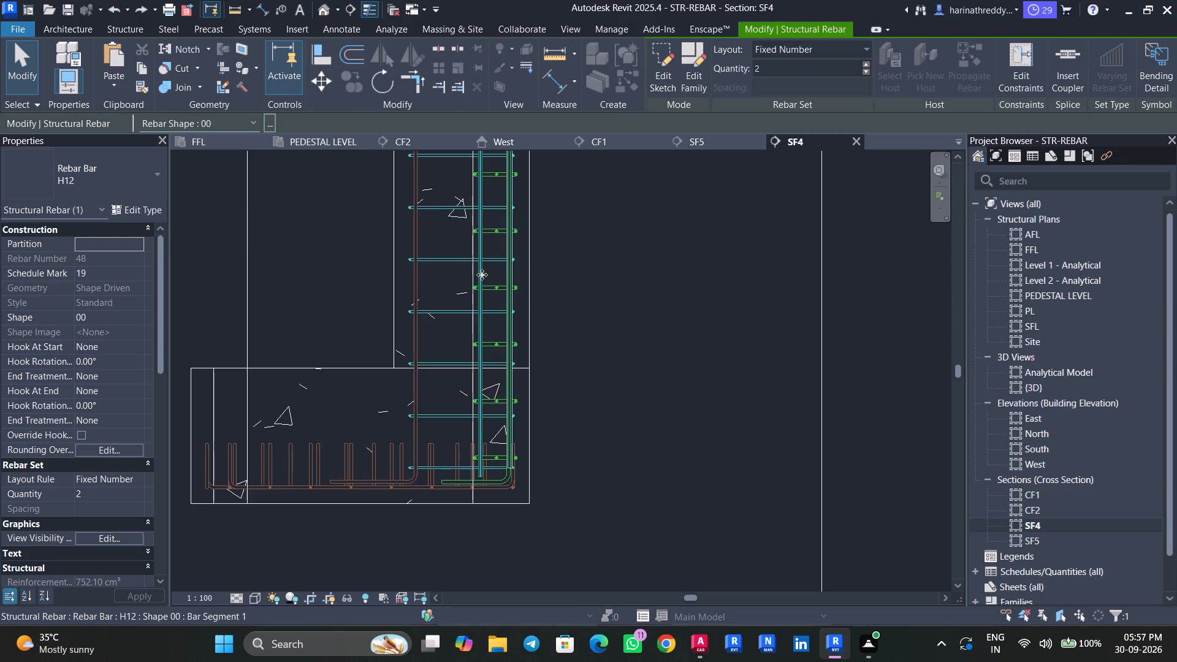
pyautogui.scroll(4, 471, 257)
pyautogui.press('Escape')
pyautogui.press('Escape')
pyautogui.press('Tab')
pyautogui.press('Tab')
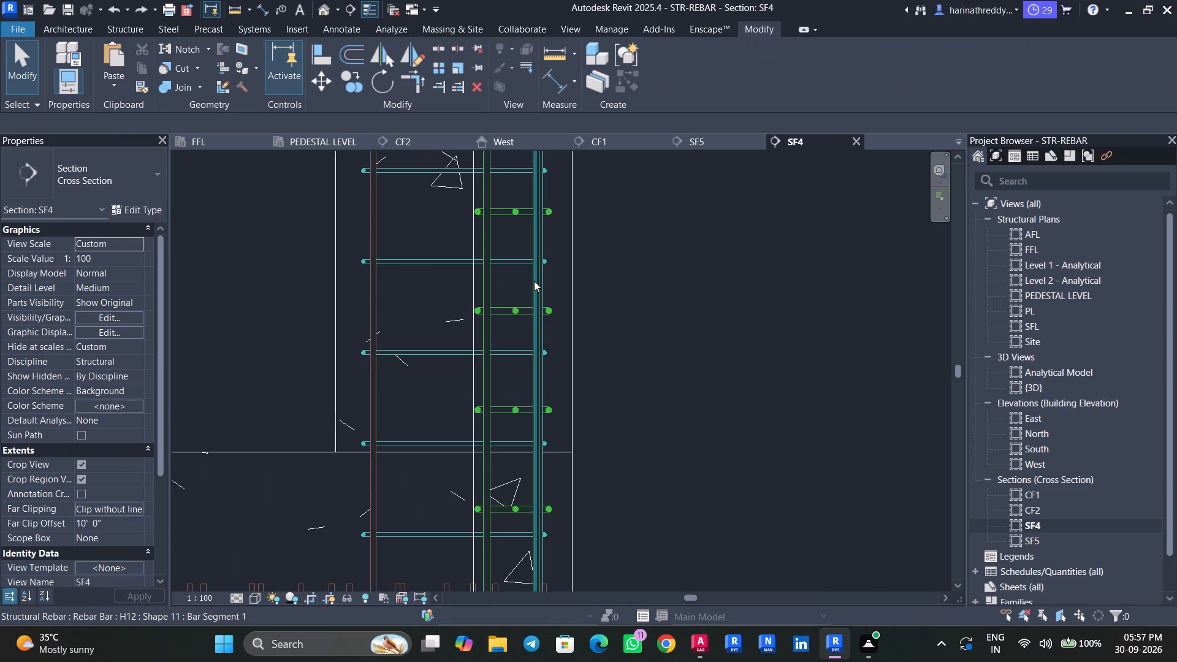
pyautogui.press('Tab')
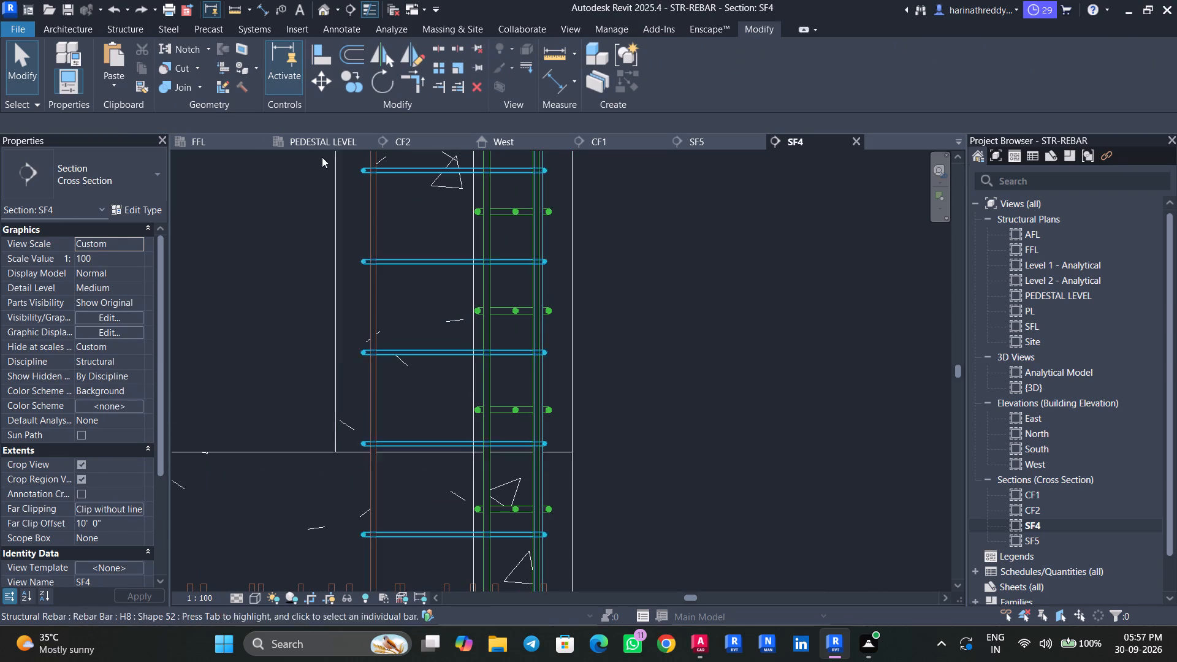
# In the PEDESTAL LEVEL plan, inspect the dimensions of the column's inner H12 bars and both H16 corner pairs.
pyautogui.click(331, 140)
pyautogui.press('Escape')
pyautogui.click(417, 271)
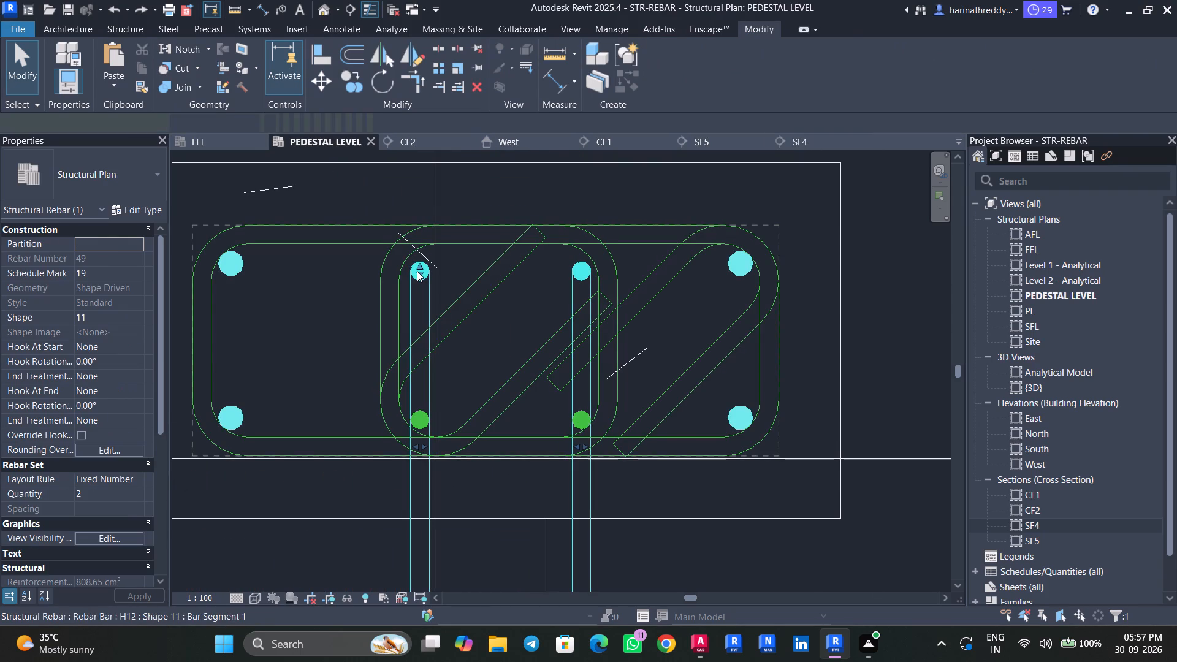
pyautogui.scroll(-6, 85, 346)
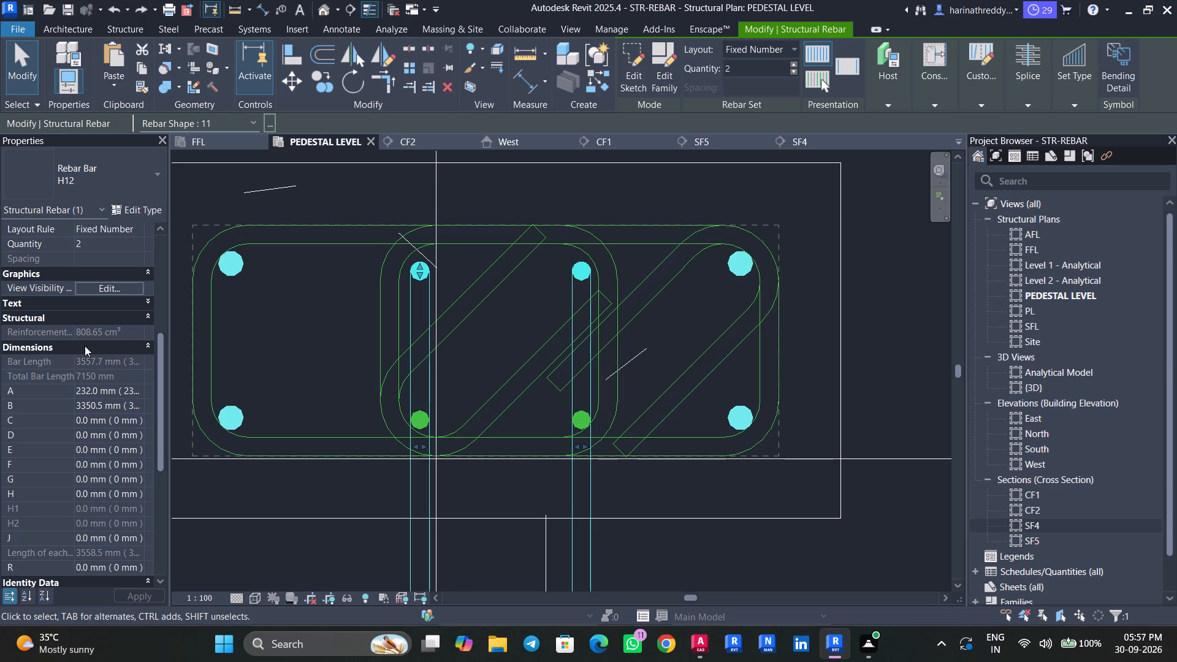
pyautogui.press('Escape')
pyautogui.press('Escape')
pyautogui.click(229, 268)
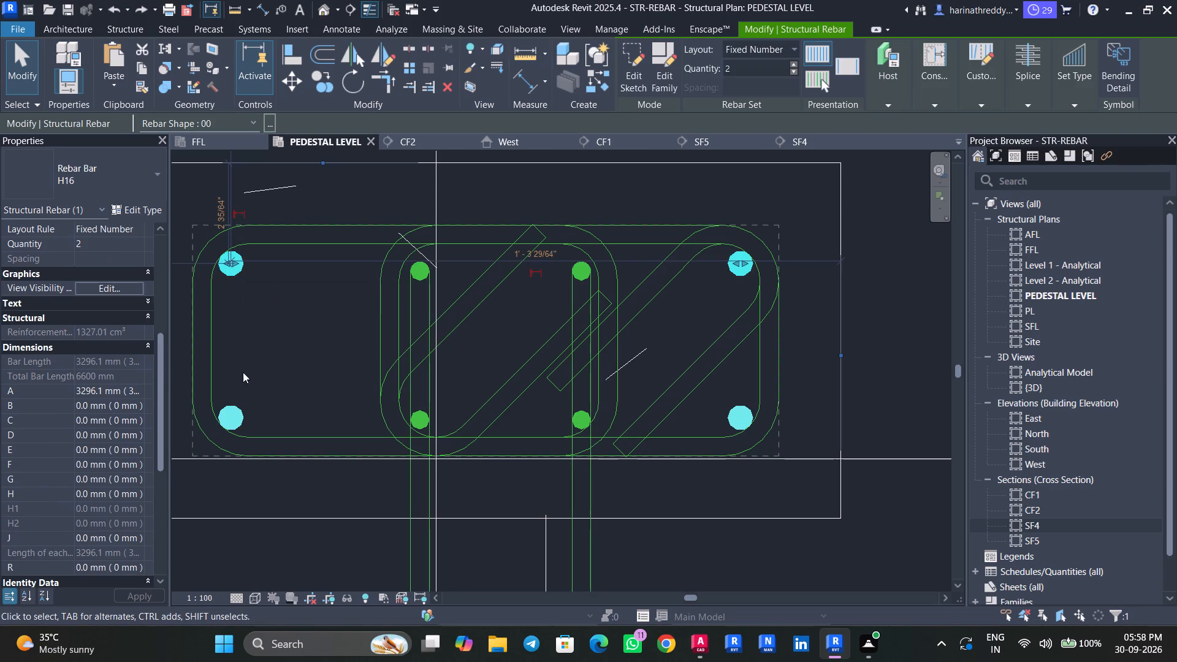
pyautogui.press('Escape')
pyautogui.click(237, 413)
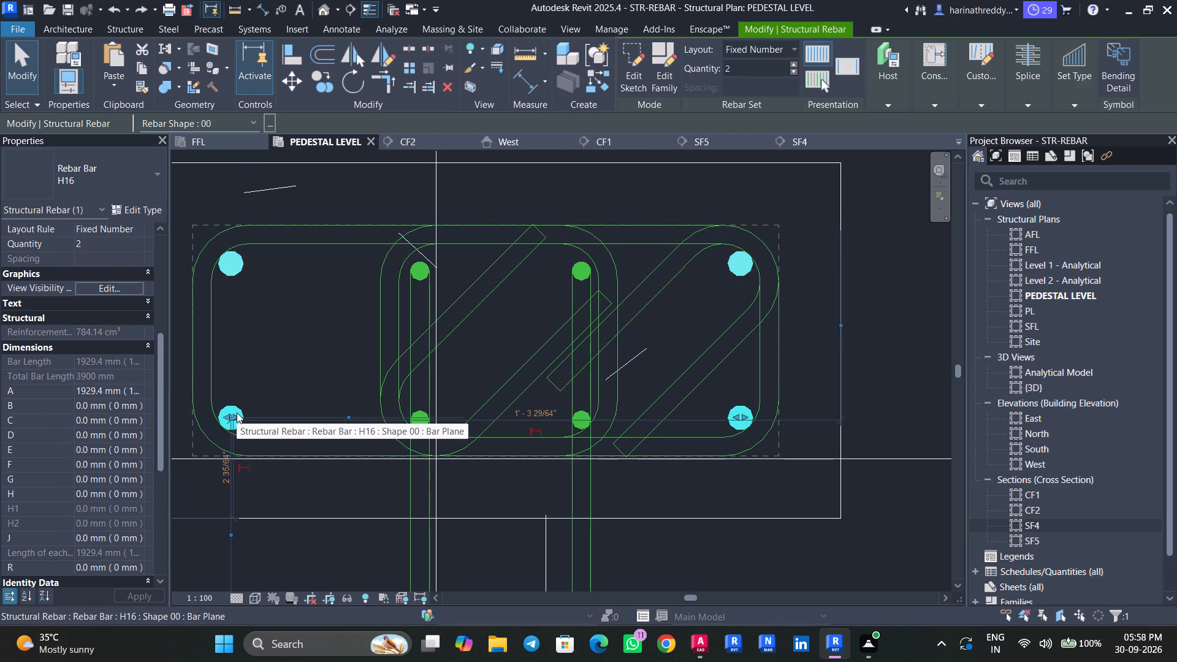
pyautogui.press('Escape')
pyautogui.click(224, 273)
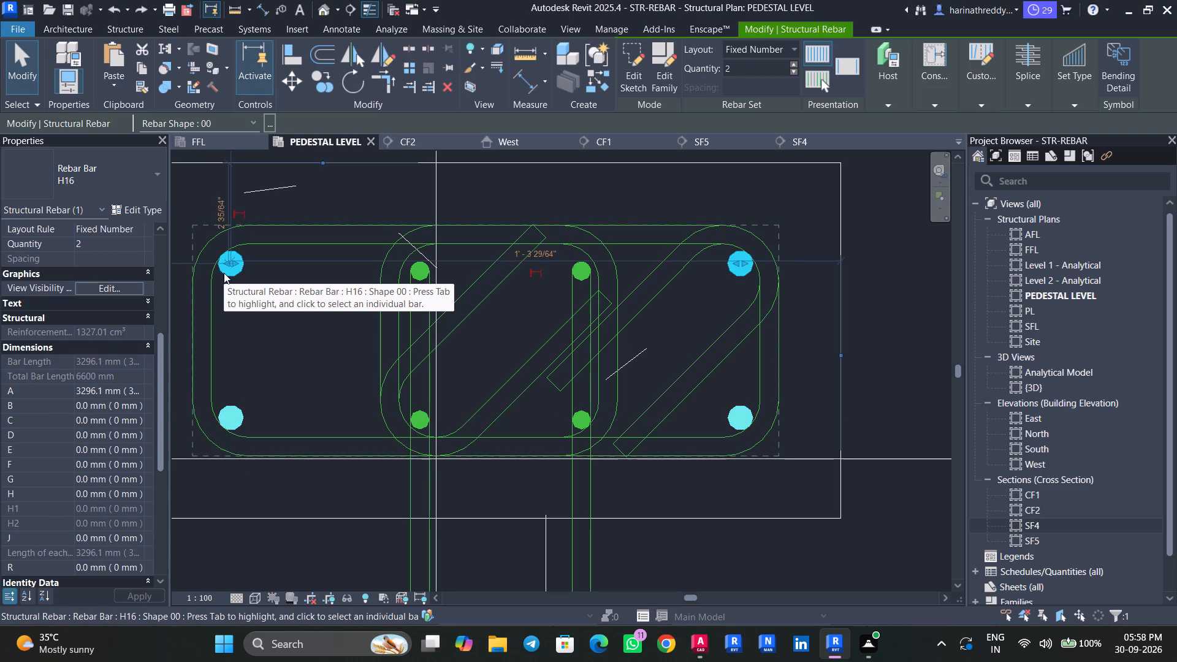
pyautogui.press('Escape')
# Set dimension A of the column's H16 bar pair nearest grid 7 to 3296 mm.
pyautogui.click(237, 405)
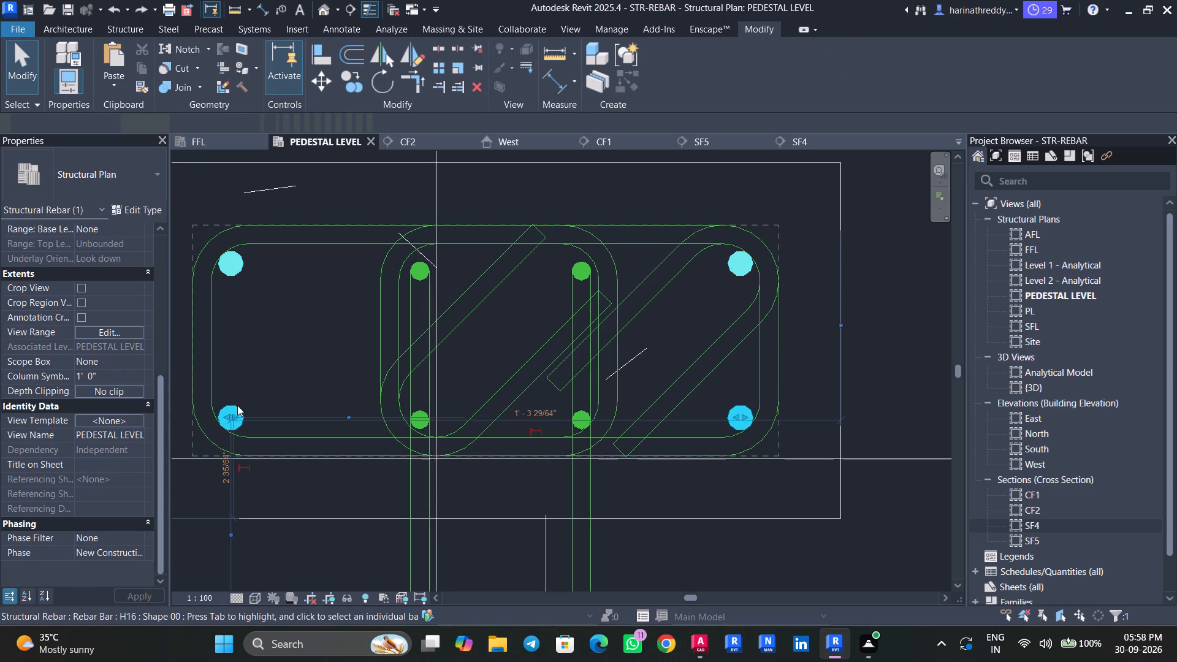
pyautogui.click(129, 392)
pyautogui.moveTo(129, 390); pyautogui.dragTo(26, 395)
pyautogui.press('3')
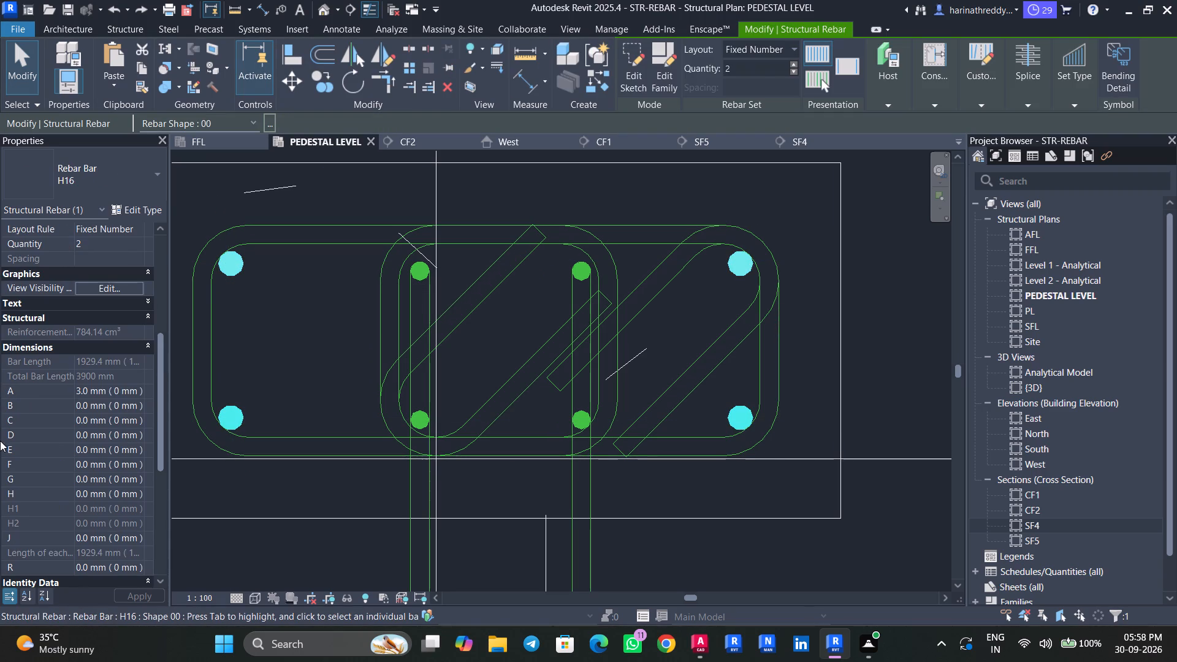
pyautogui.press('2')
pyautogui.press('9')
pyautogui.press('6')
pyautogui.press('Return')
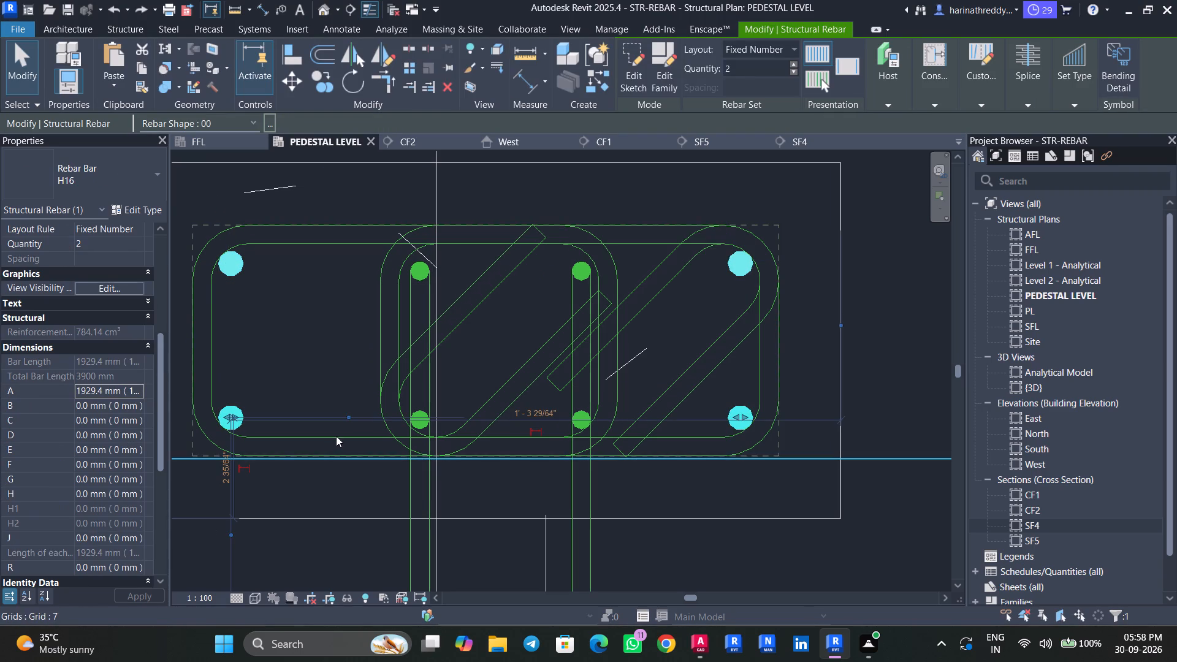
pyautogui.click(105, 391)
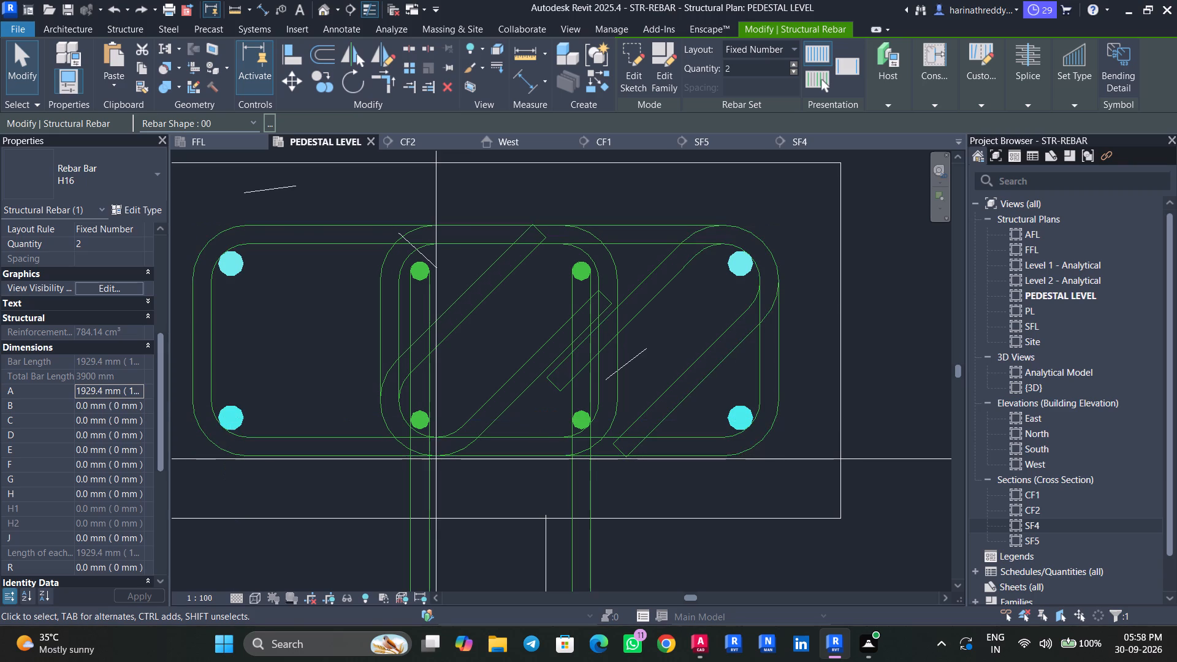
pyautogui.moveTo(121, 392); pyautogui.dragTo(46, 392)
pyautogui.write('32')
pyautogui.press('9')
pyautogui.press('6')
pyautogui.press('Return')
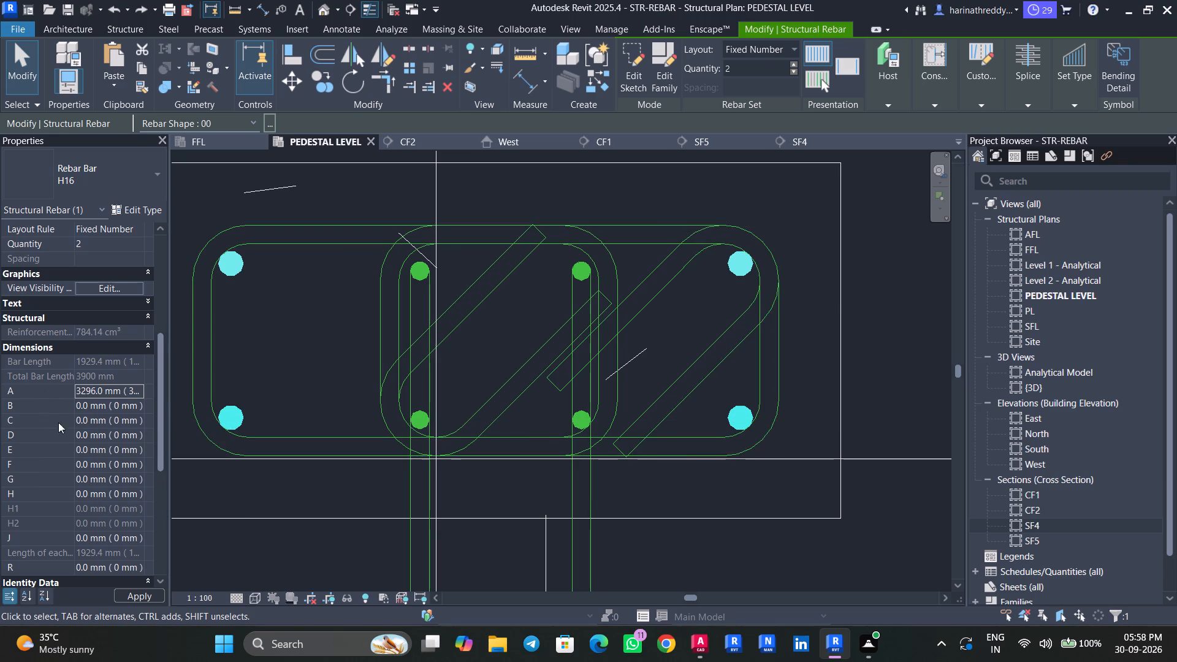
pyautogui.press('Escape')
pyautogui.press('Escape')
# Check the dimensions of both H16 pairs and the two H12 pairs of the column in the pedestal plan.
pyautogui.click(741, 416)
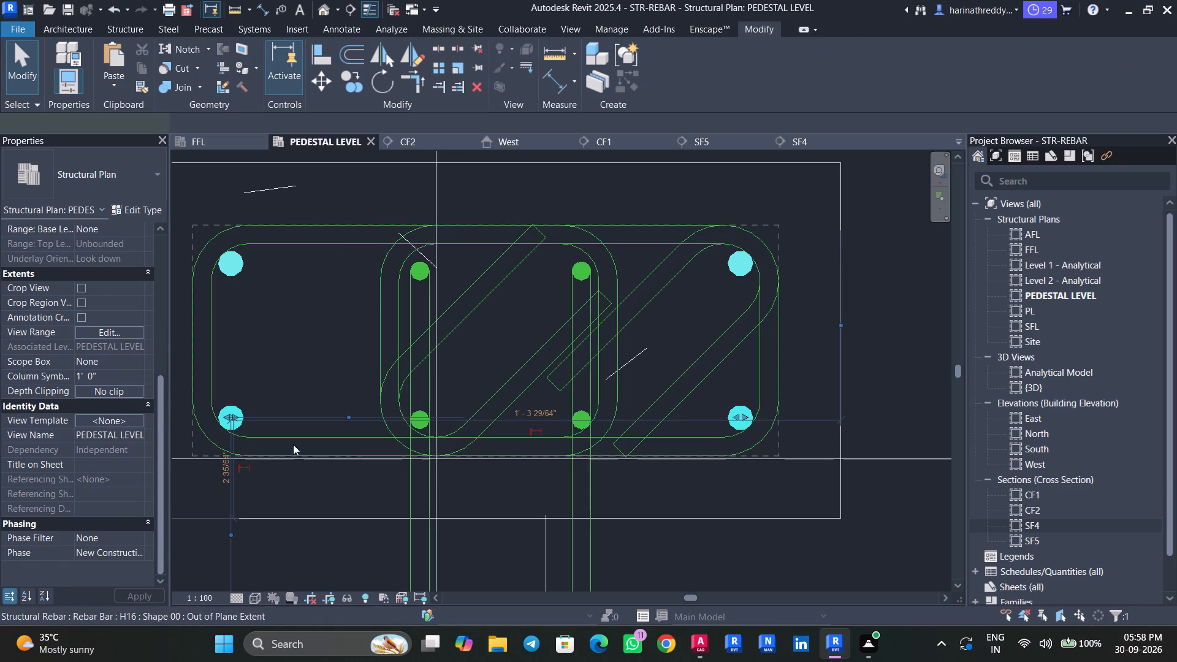
pyautogui.press('Escape')
pyautogui.click(730, 266)
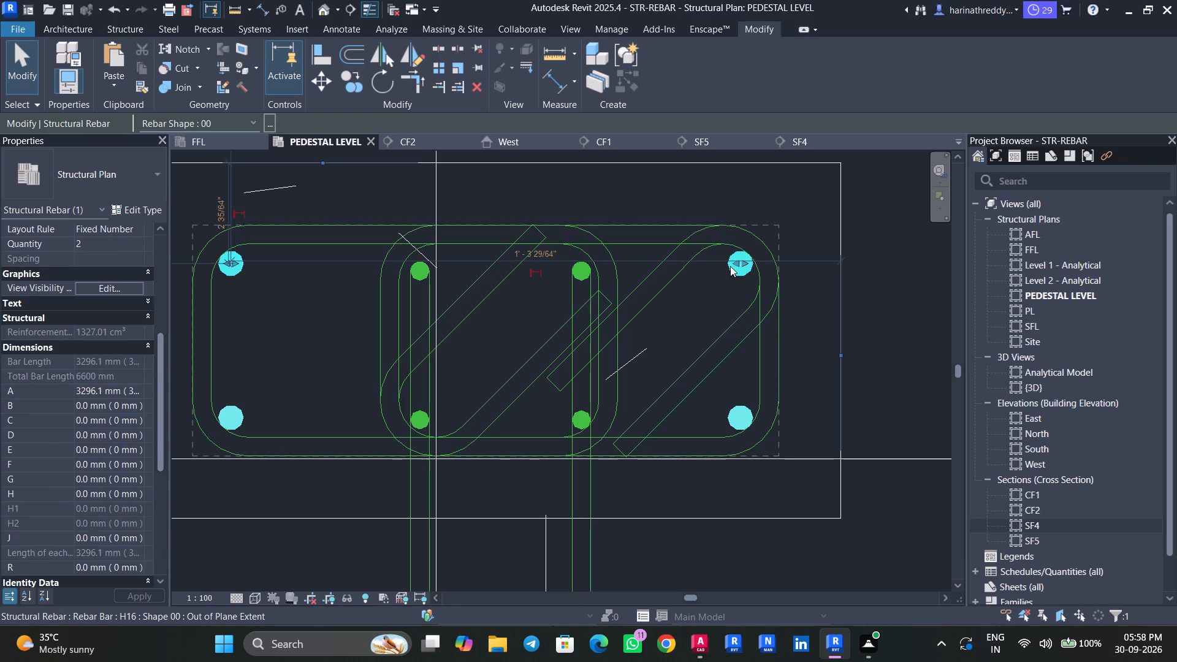
pyautogui.press('Escape')
pyautogui.press('Escape')
pyautogui.click(584, 415)
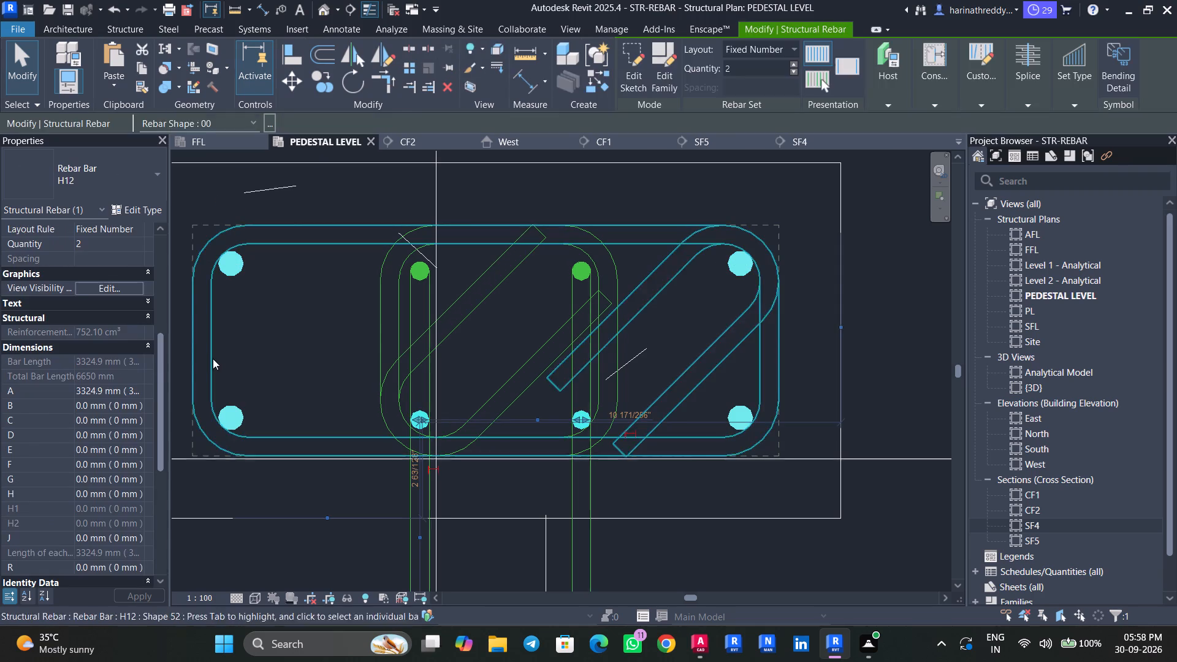
pyautogui.press('Escape')
pyautogui.press('Escape')
pyautogui.click(418, 276)
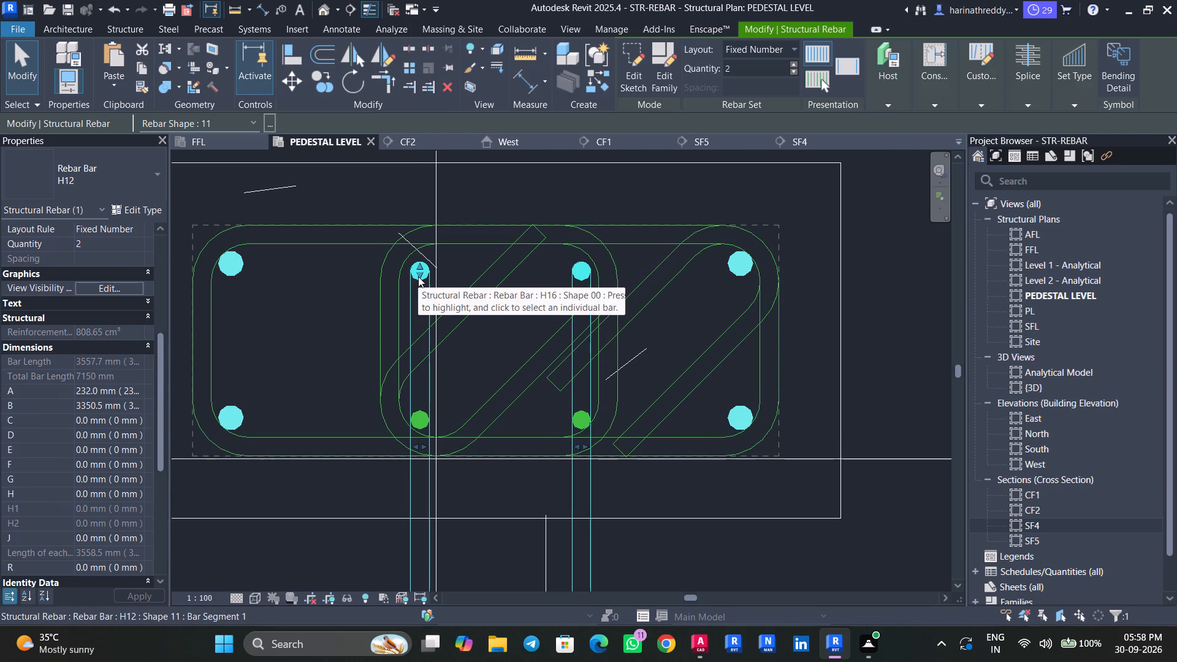
pyautogui.press('Escape')
pyautogui.press('Escape')
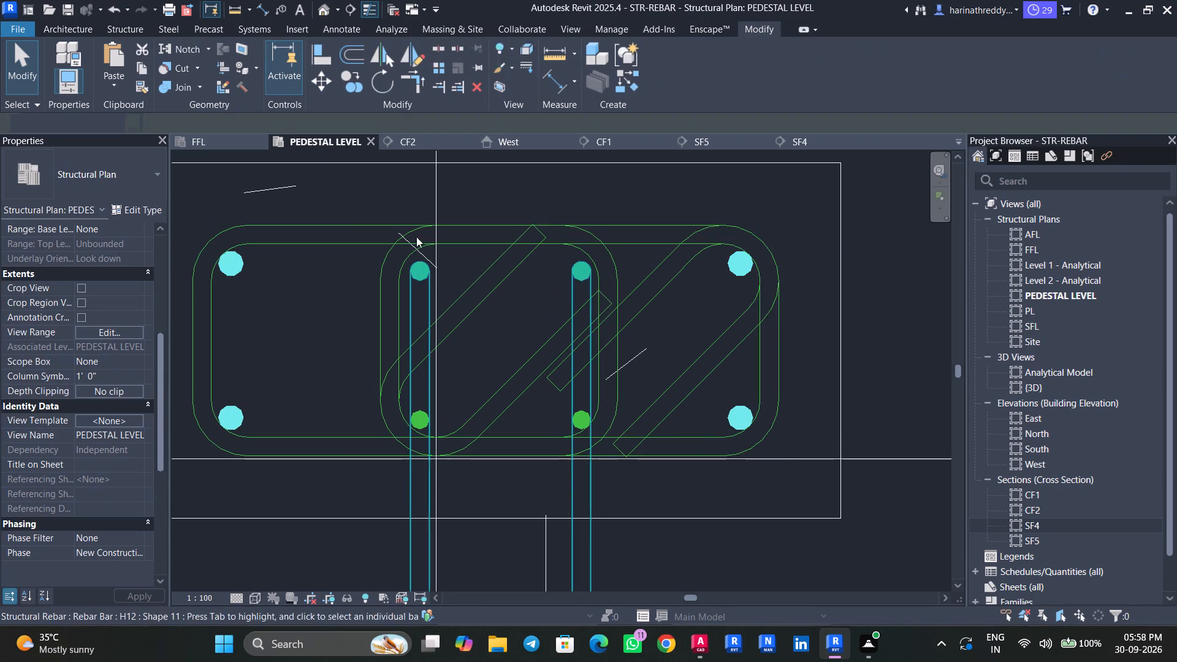
pyautogui.press('Escape')
pyautogui.scroll(-9, 332, 216)
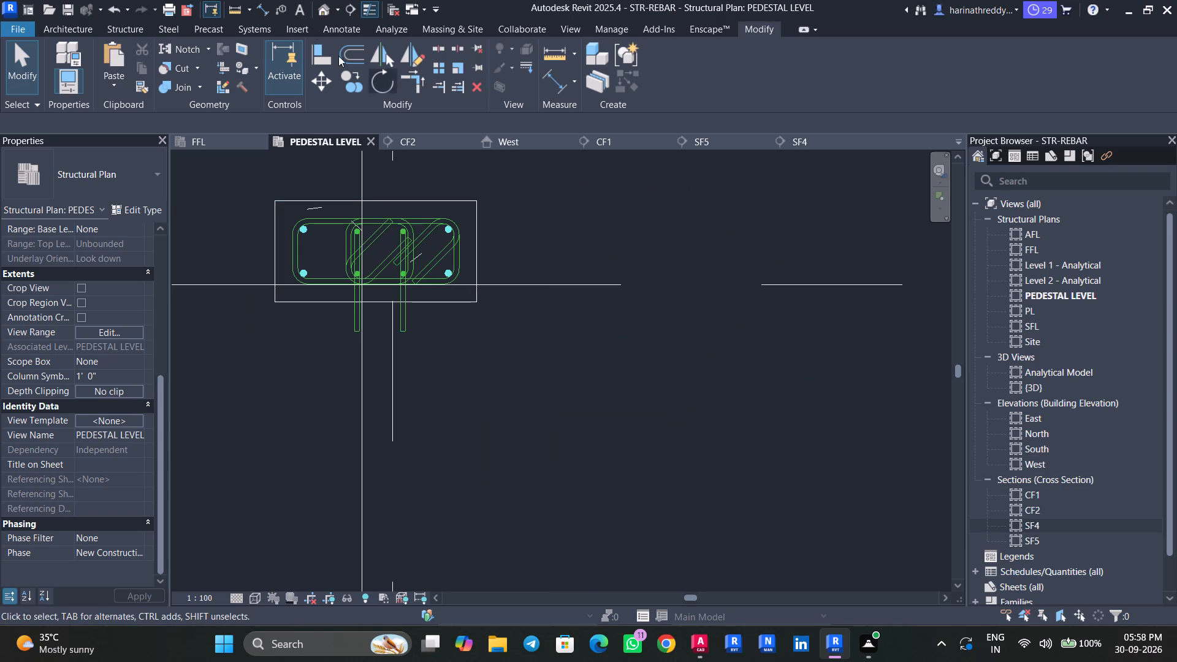
# Examine column C2's vertical bars and ties in 3D, from the column through the pedestal to the footing, alongside neighbouring columns.
pyautogui.click(322, 12)
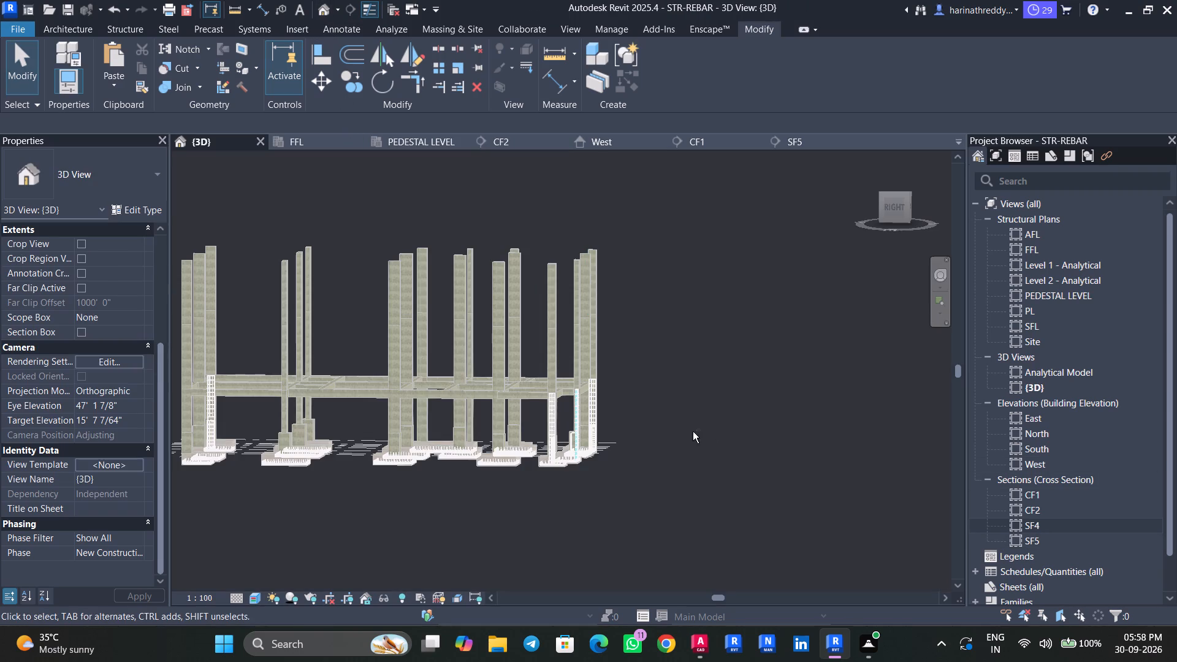
pyautogui.keyDown('shift'); pyautogui.moveTo(691, 433); pyautogui.dragTo(631, 497, button='middle'); pyautogui.keyUp('shift')
pyautogui.moveTo(520, 450); pyautogui.dragTo(728, 393, button='middle')
pyautogui.scroll(-3, 668, 414)
pyautogui.scroll(1, 668, 414)
pyautogui.scroll(-2, 668, 414)
pyautogui.scroll(1, 557, 453)
pyautogui.moveTo(557, 453); pyautogui.dragTo(641, 408, button='middle')
pyautogui.scroll(2, 459, 465)
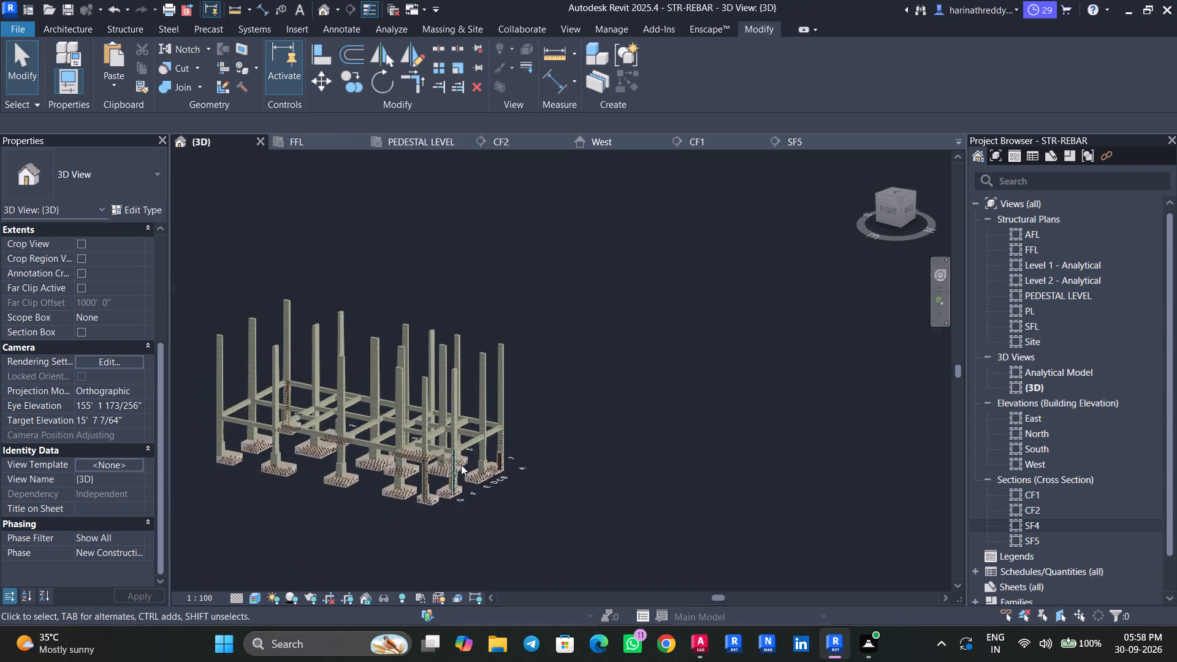
pyautogui.scroll(19, 461, 465)
pyautogui.moveTo(468, 498); pyautogui.dragTo(544, 389, button='middle')
pyautogui.press('Escape')
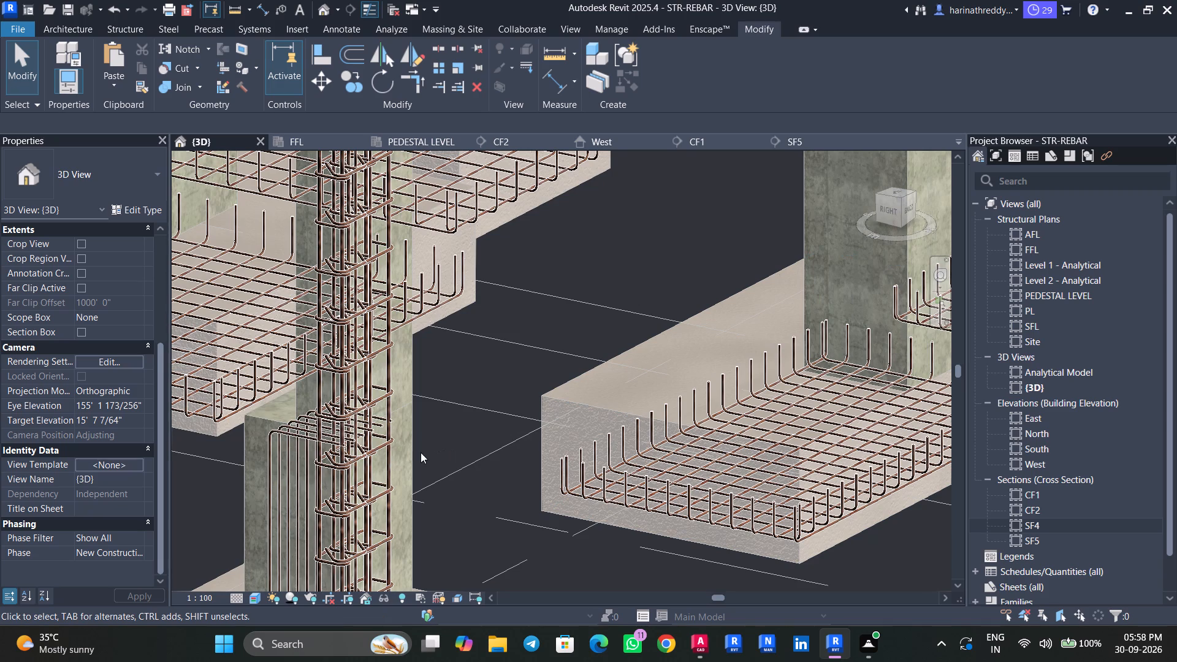
pyautogui.click(402, 354)
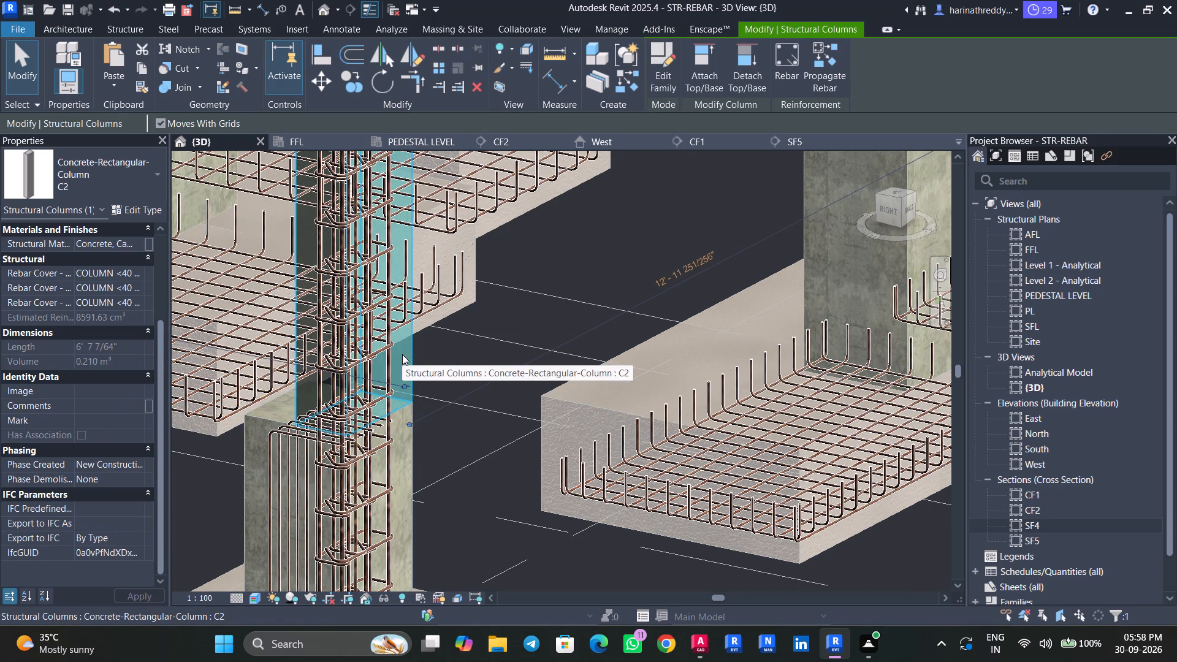
pyautogui.press('Escape')
pyautogui.click(409, 440)
pyautogui.moveTo(447, 443); pyautogui.dragTo(500, 332, button='middle')
pyautogui.press('Escape')
pyautogui.scroll(11, 421, 239)
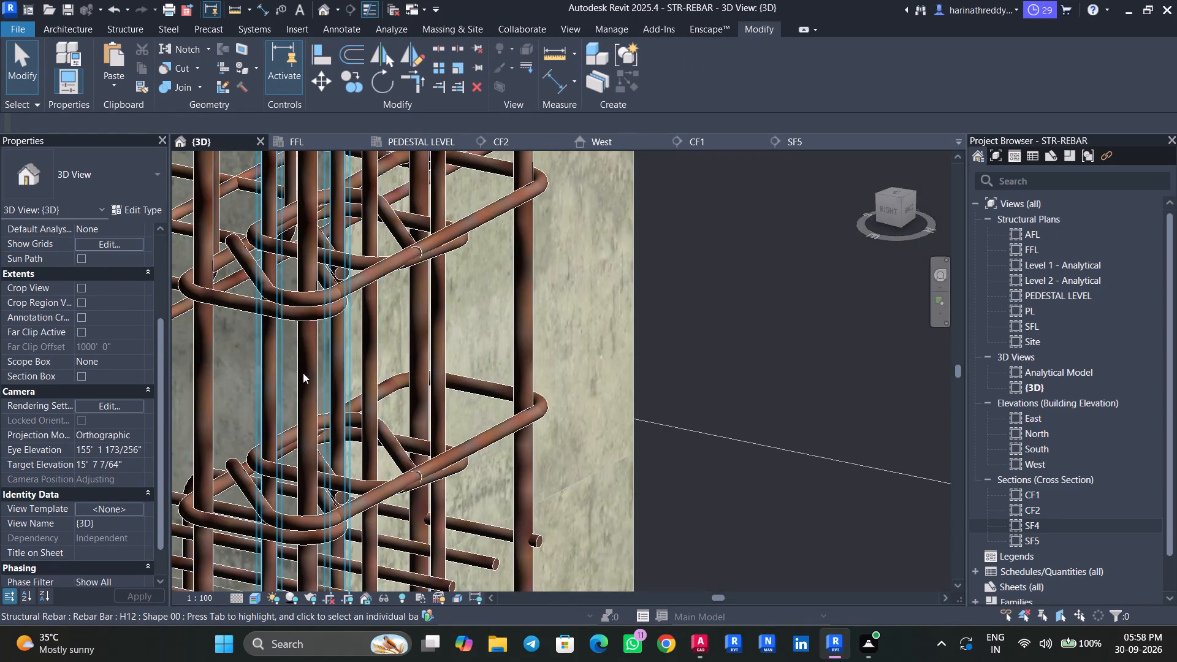
pyautogui.scroll(2, 249, 389)
pyautogui.scroll(-16, 249, 389)
pyautogui.scroll(1, 249, 389)
pyautogui.scroll(-5, 248, 389)
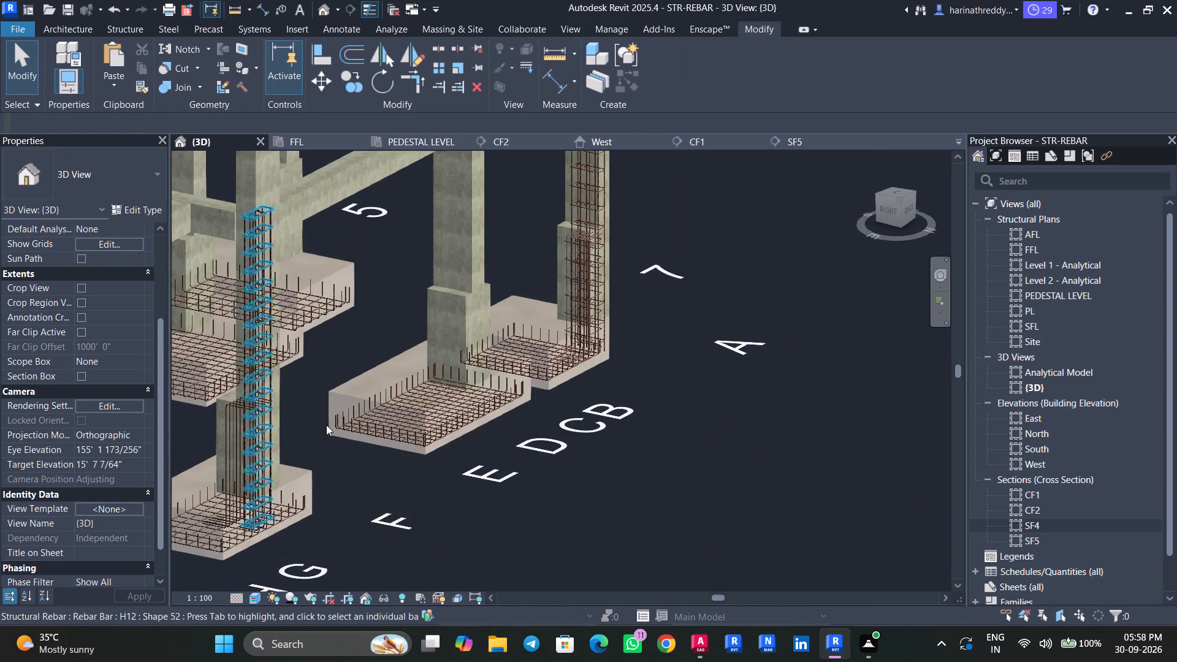
pyautogui.moveTo(549, 525); pyautogui.dragTo(807, 433, button='middle')
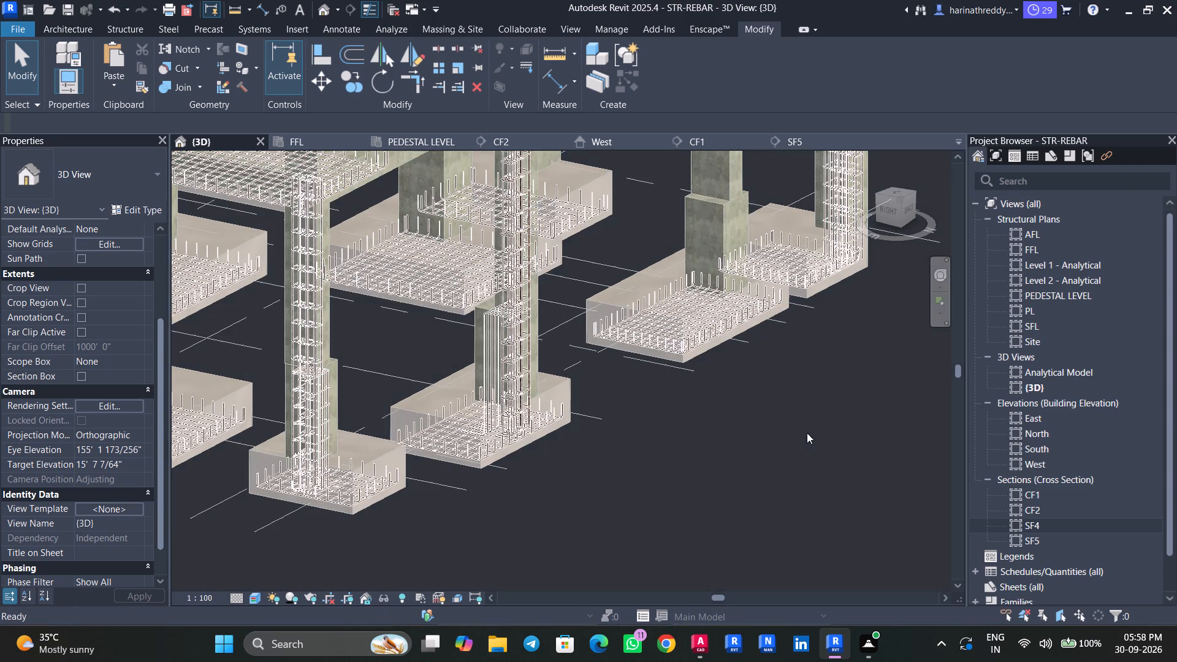
pyautogui.scroll(10, 264, 316)
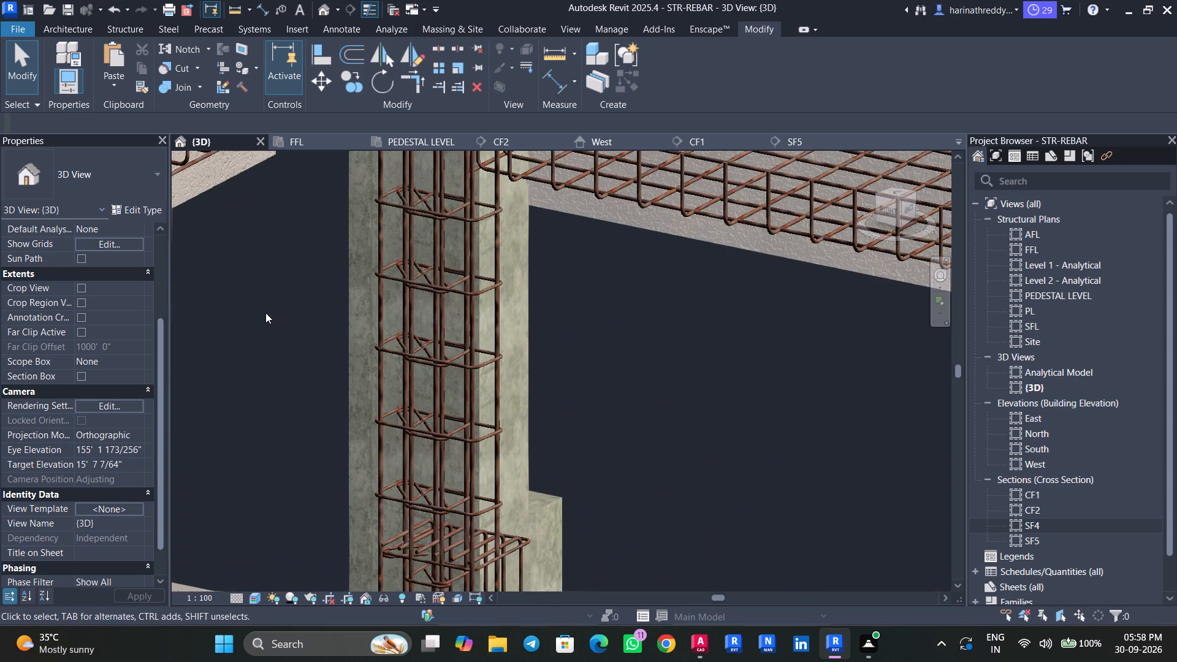
pyautogui.scroll(5, 302, 340)
pyautogui.scroll(-5, 302, 340)
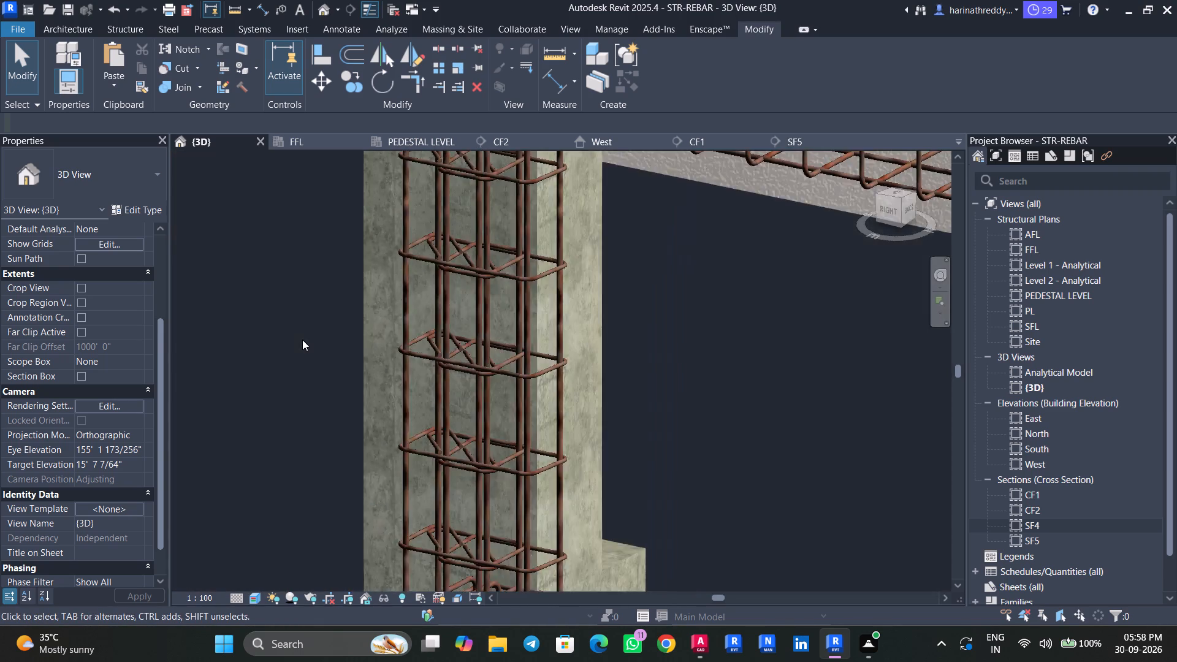
pyautogui.scroll(-2, 302, 340)
pyautogui.scroll(1, 302, 340)
pyautogui.scroll(-17, 302, 340)
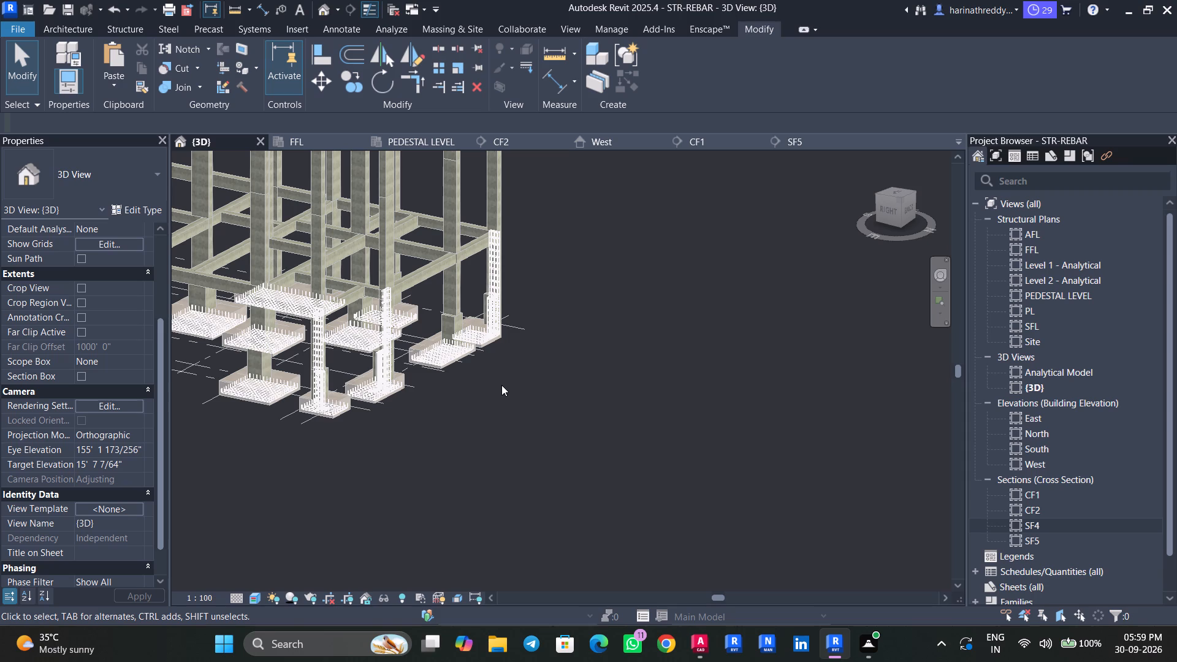
# Save the STR-REBAR model.
pyautogui.hotkey('ctrl', 's')
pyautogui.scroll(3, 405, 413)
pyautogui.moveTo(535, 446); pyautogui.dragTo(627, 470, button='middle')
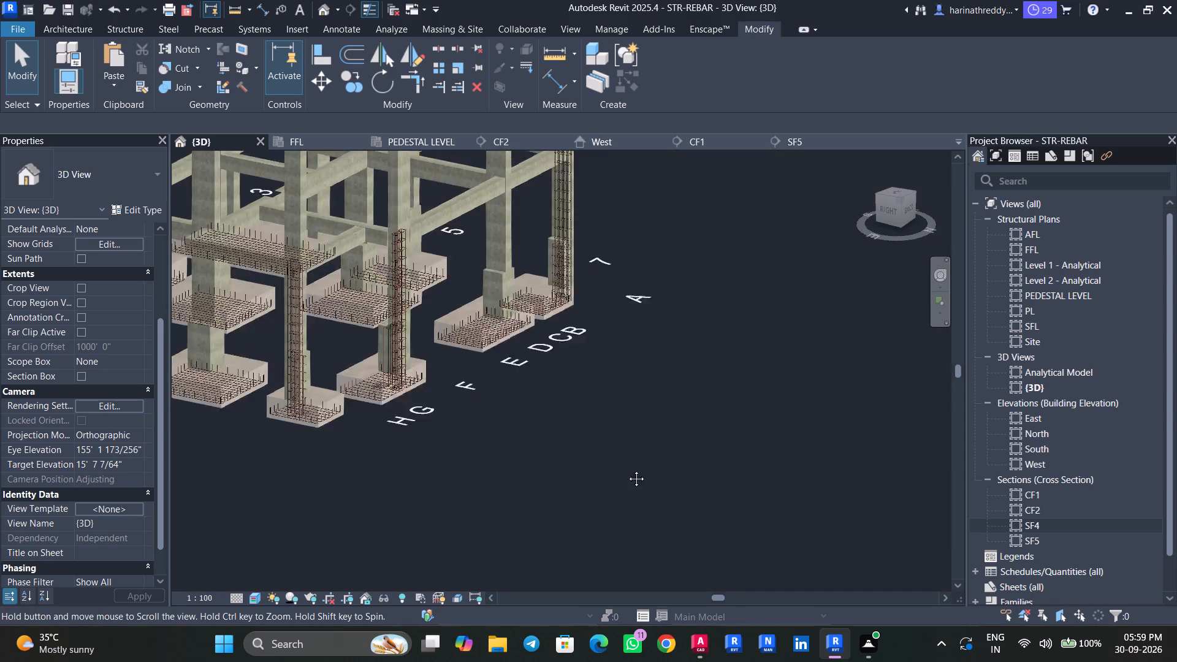
# Examine the reinforced footings, pedestals and columns around grids E to H in 3D.
pyautogui.moveTo(627, 470); pyautogui.dragTo(704, 494, button='middle')
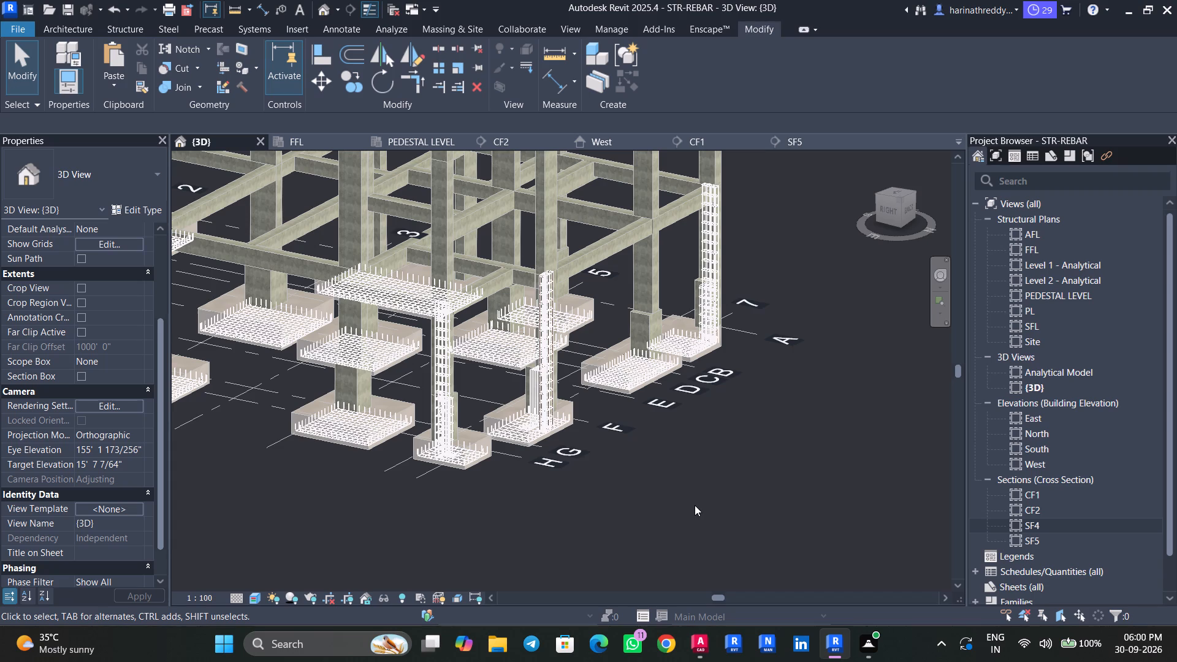
pyautogui.scroll(4, 654, 462)
pyautogui.moveTo(614, 454); pyautogui.dragTo(761, 541, button='middle')
pyautogui.scroll(5, 470, 388)
pyautogui.moveTo(501, 415); pyautogui.dragTo(573, 451, button='middle')
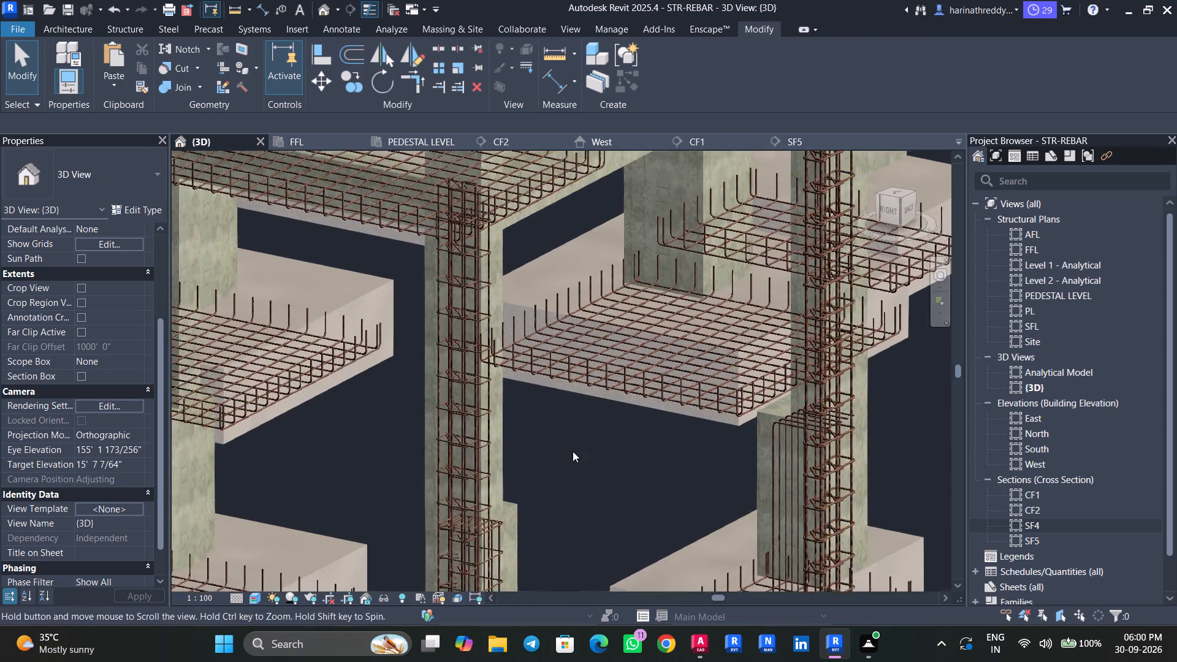
pyautogui.scroll(-4, 573, 449)
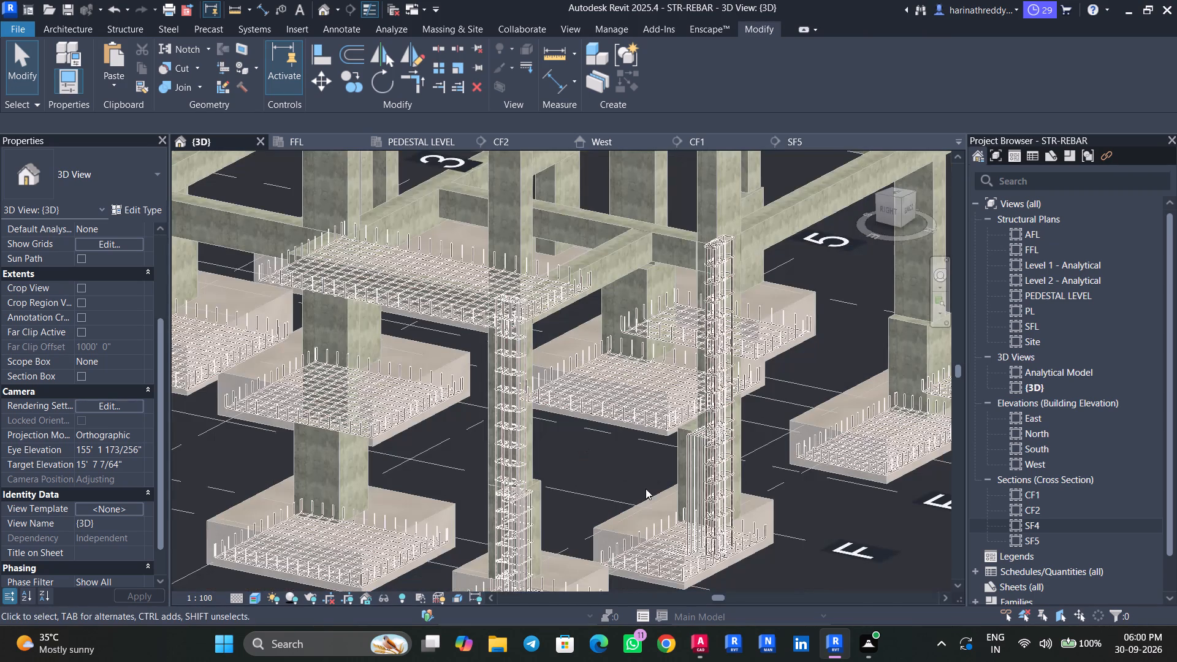
# Switch to the AutoCAD typical floor details and review the shoe footing sizes in the footing schedule.
pyautogui.click(703, 646)
pyautogui.scroll(-8, 249, 410)
pyautogui.moveTo(251, 410); pyautogui.dragTo(435, 455, button='middle')
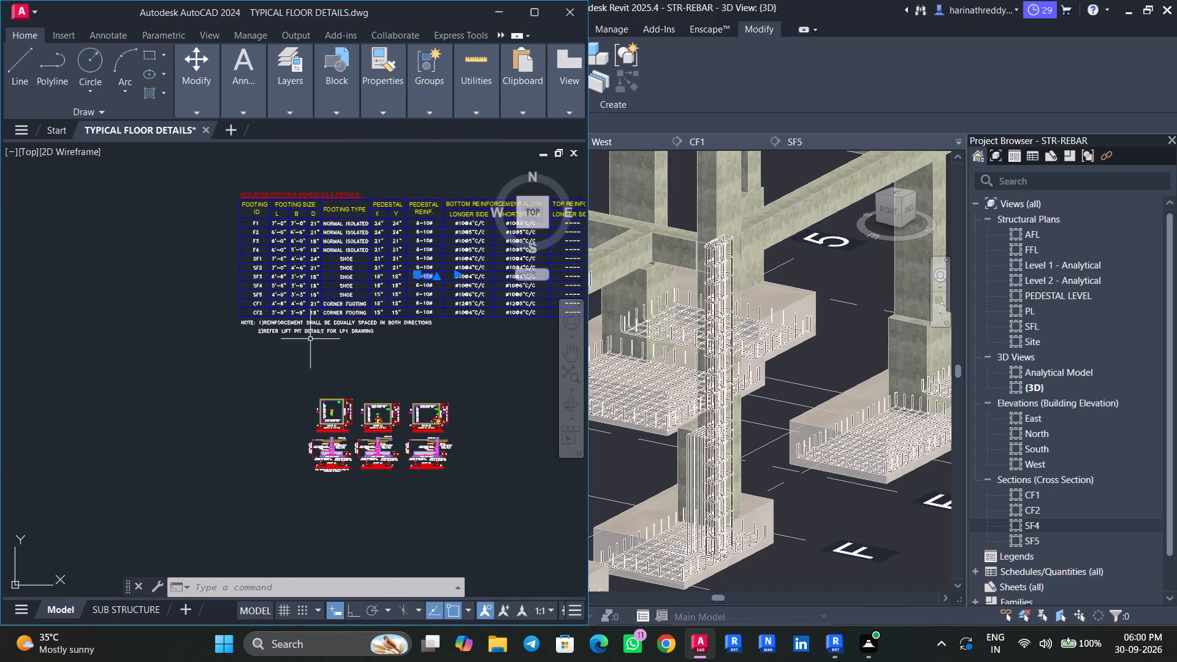
pyautogui.scroll(4, 269, 228)
pyautogui.moveTo(341, 460); pyautogui.dragTo(284, 299, button='middle')
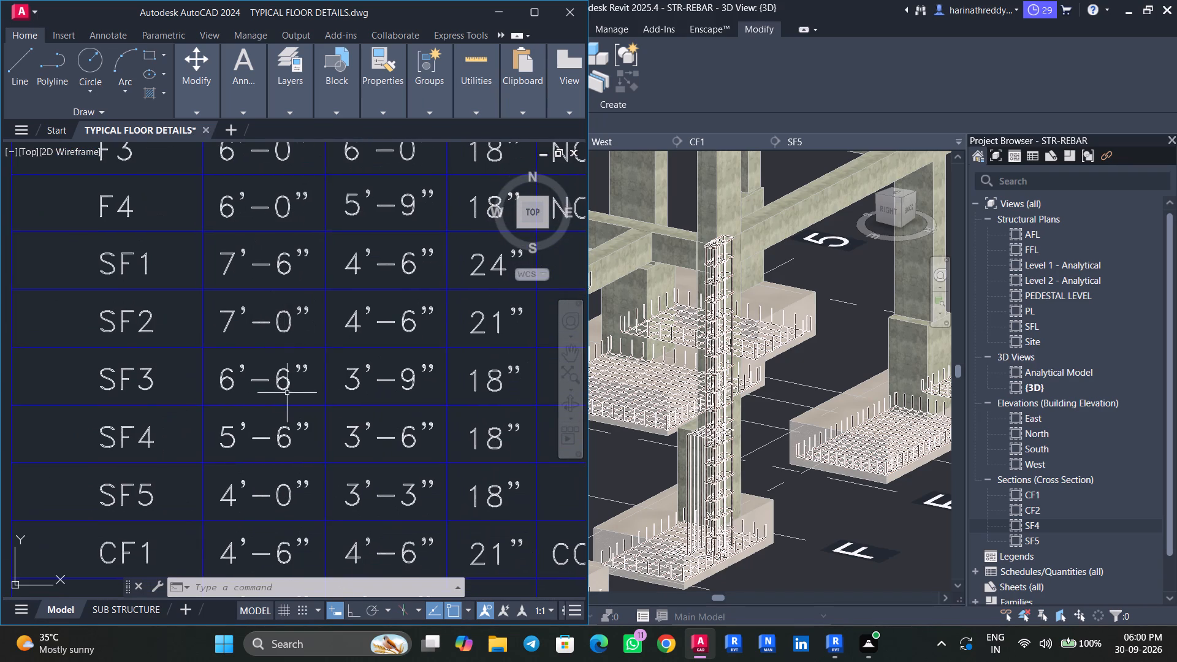
pyautogui.click(492, 12)
# Open the AFL structural plan in Revit and check footing types to locate footing SF3.
pyautogui.scroll(-3, 384, 373)
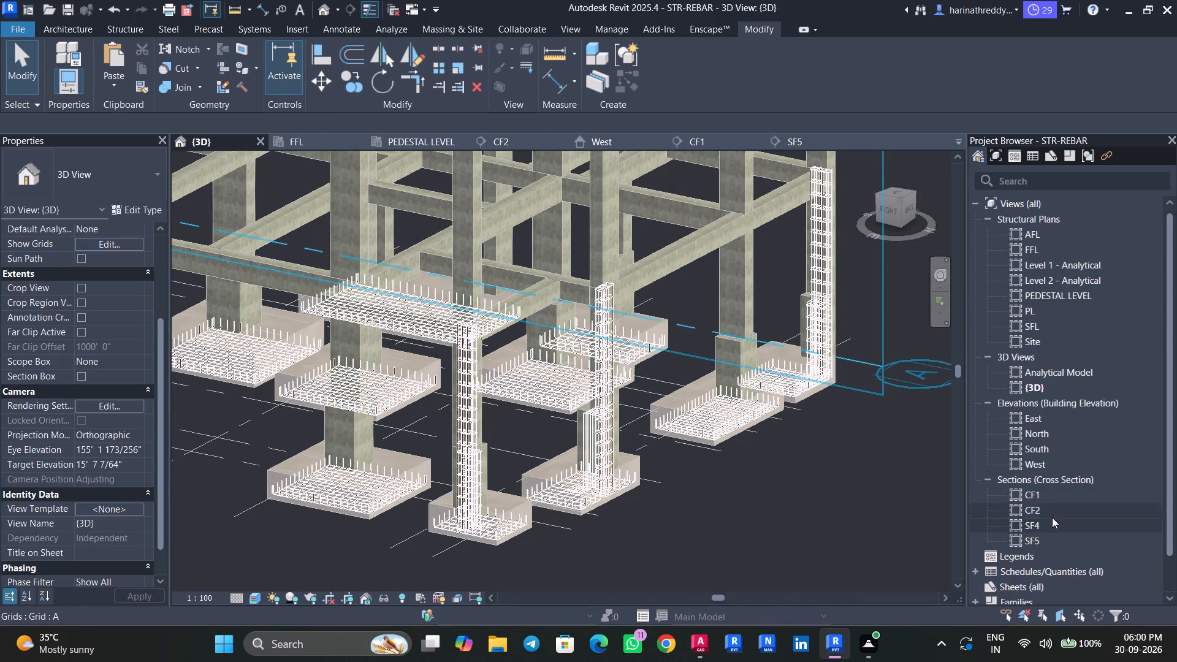
pyautogui.doubleClick(1029, 237)
pyautogui.scroll(-7, 600, 291)
pyautogui.moveTo(703, 352); pyautogui.dragTo(657, 177, button='middle')
pyautogui.scroll(3, 601, 241)
pyautogui.click(604, 235)
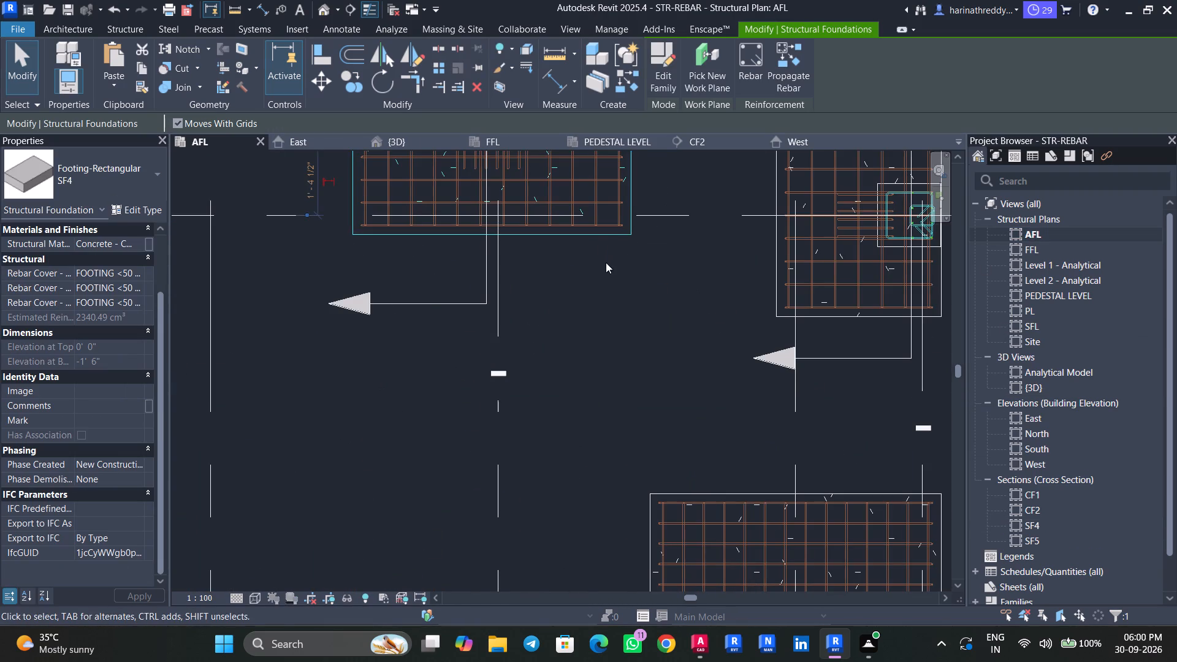
pyautogui.moveTo(605, 265); pyautogui.dragTo(673, 344, button='middle')
pyautogui.scroll(1, 673, 344)
pyautogui.scroll(-6, 673, 344)
pyautogui.press('Escape')
pyautogui.press('Escape')
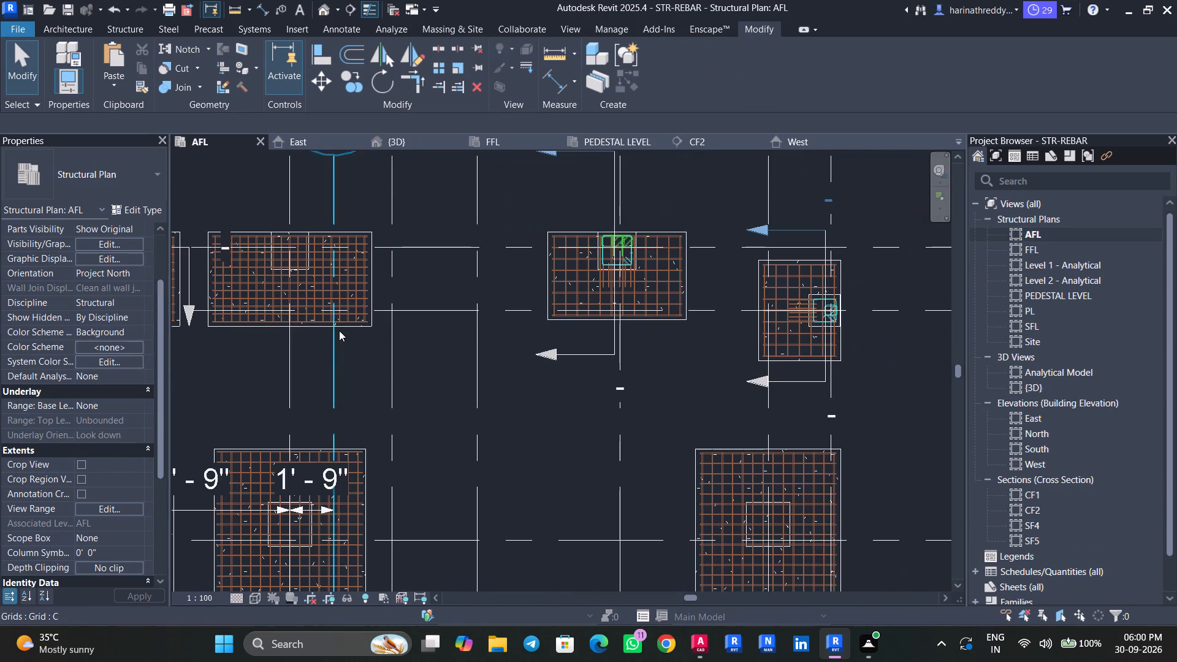
pyautogui.press('Escape')
pyautogui.scroll(3, 339, 330)
pyautogui.click(339, 330)
pyautogui.moveTo(354, 357); pyautogui.dragTo(598, 357, button='middle')
pyautogui.scroll(1, 407, 341)
pyautogui.moveTo(407, 342); pyautogui.dragTo(436, 386, button='middle')
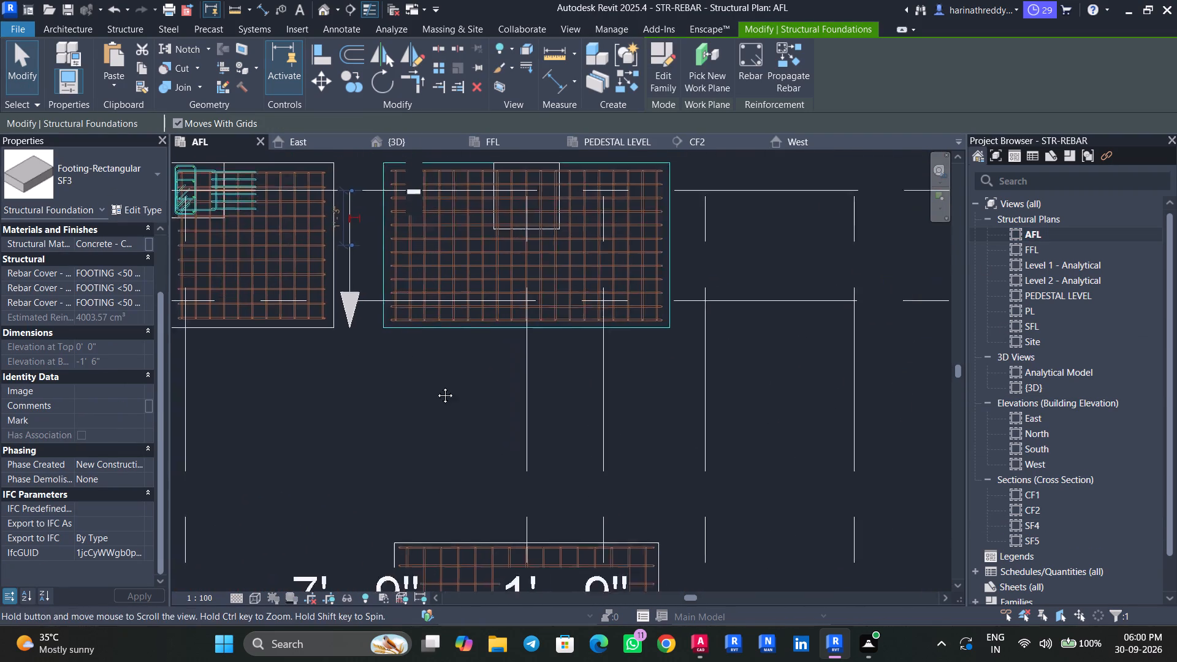
pyautogui.moveTo(436, 386); pyautogui.dragTo(455, 413, button='middle')
pyautogui.press('Escape')
pyautogui.press('Escape')
pyautogui.press('Escape')
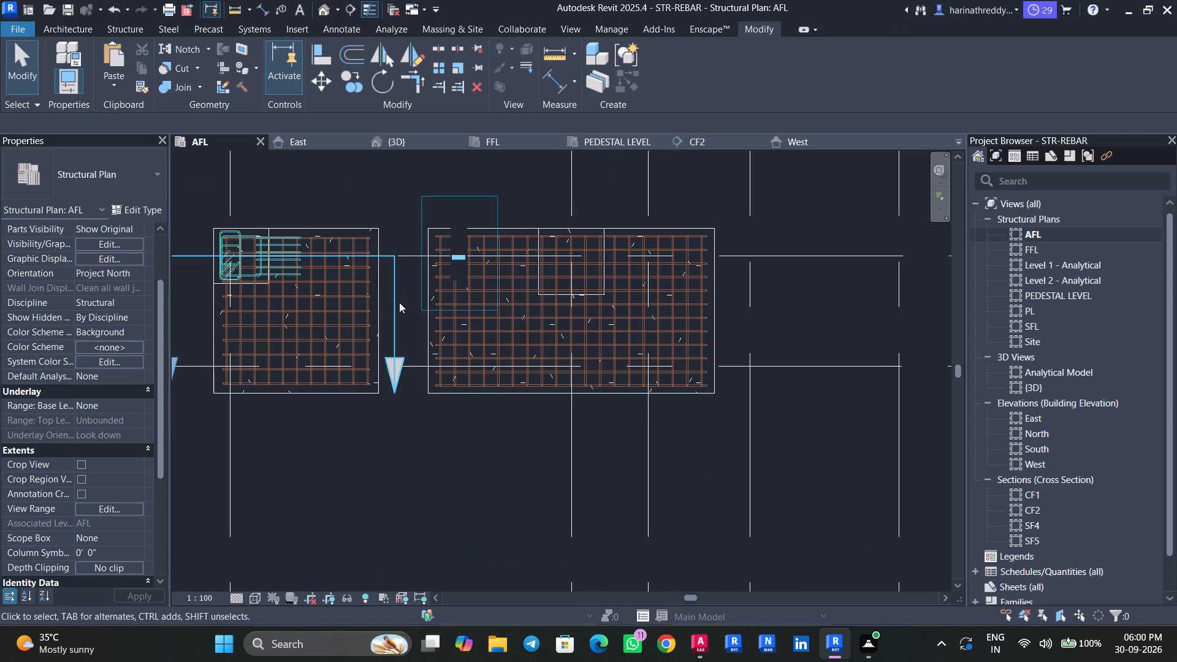
# Draw a section along footing SF3's longer side through its pedestal, extending past both ends of the footing.
pyautogui.click(345, 12)
pyautogui.scroll(5, 414, 277)
pyautogui.moveTo(422, 275); pyautogui.dragTo(335, 302, button='middle')
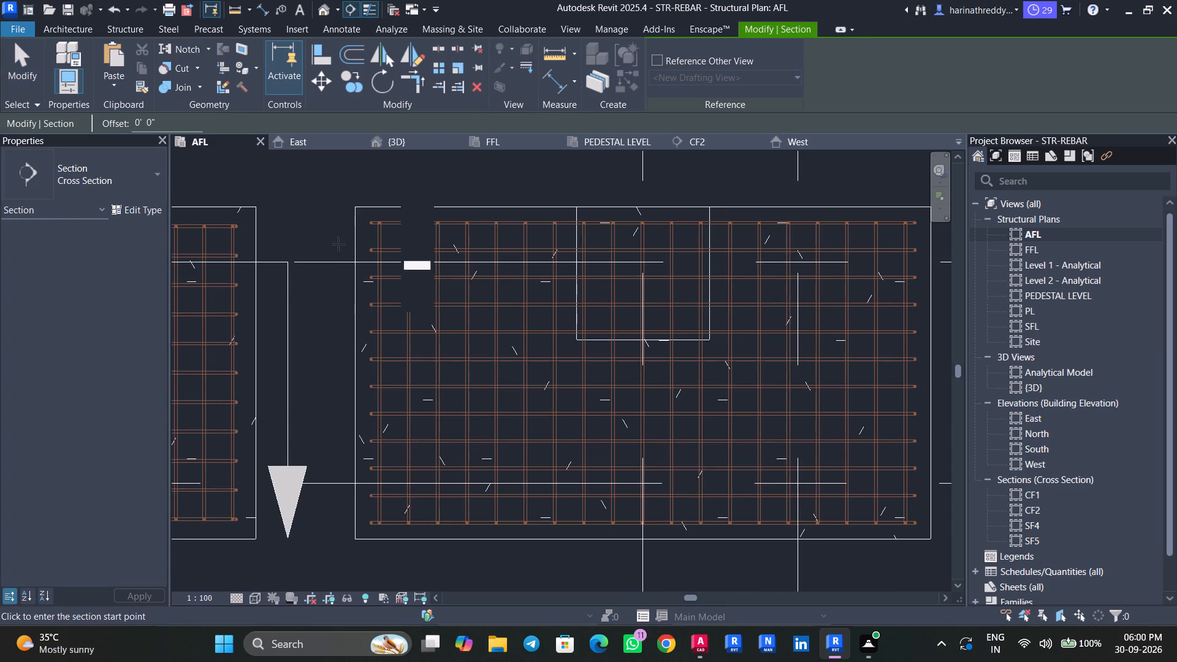
pyautogui.click(327, 247)
pyautogui.moveTo(697, 251); pyautogui.dragTo(406, 257, button='middle')
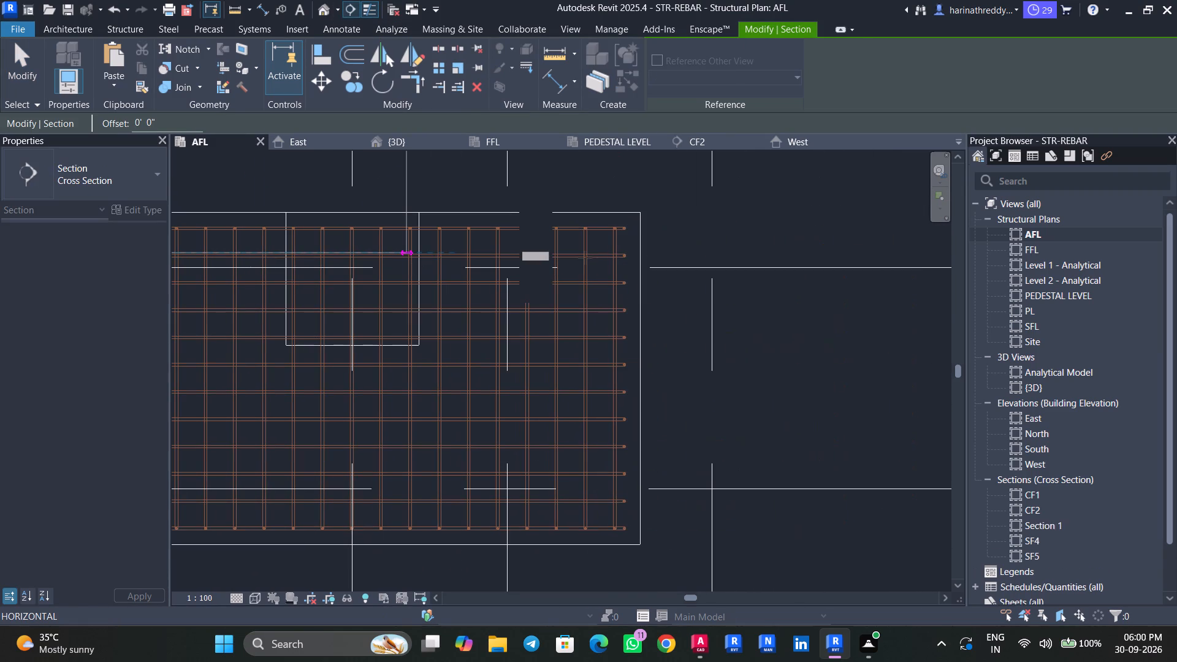
pyautogui.click(782, 253)
pyautogui.press('Escape')
pyautogui.press('Escape')
pyautogui.press('Escape')
# Shorten the new section's view depth to a far clip offset of about 11 1/4 inches, just beyond the pedestal.
pyautogui.click(725, 251)
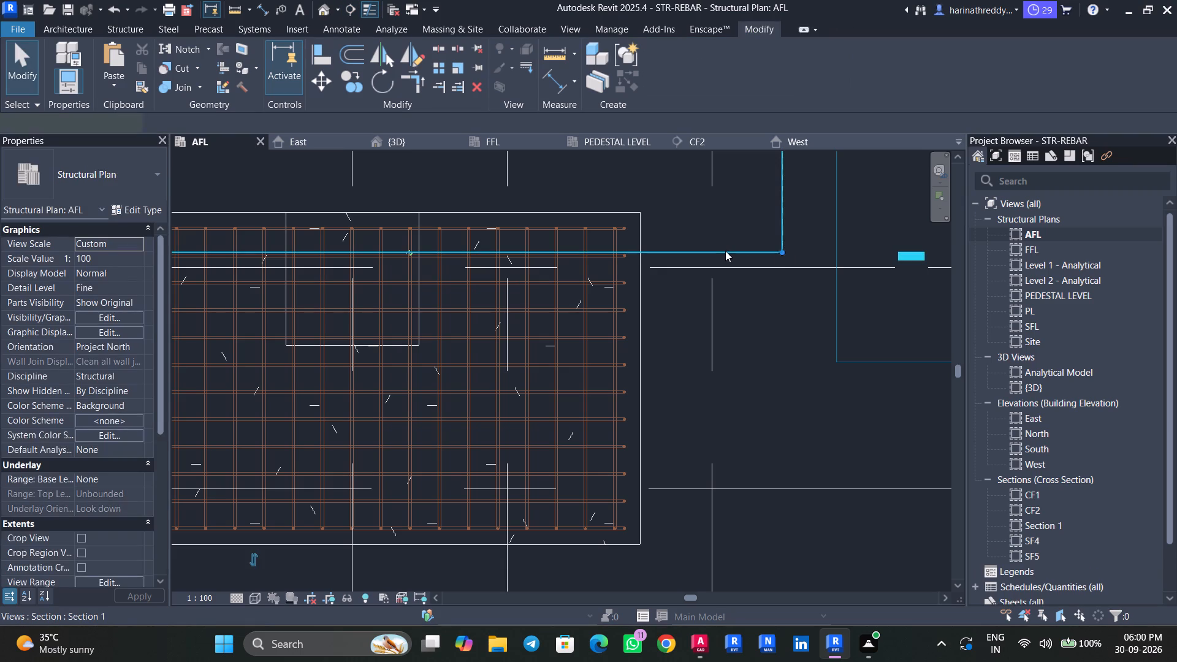
pyautogui.scroll(-3, 725, 251)
pyautogui.click(415, 455)
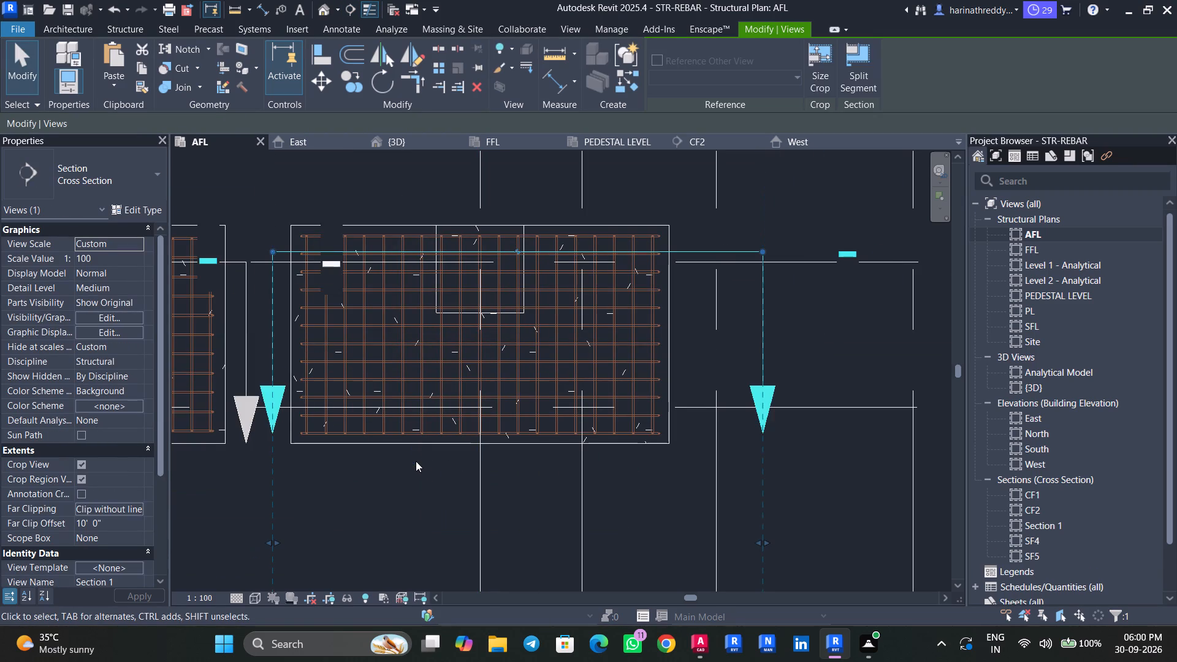
pyautogui.moveTo(488, 491); pyautogui.dragTo(424, 237, button='middle')
pyautogui.scroll(-3, 424, 237)
pyautogui.moveTo(440, 466); pyautogui.dragTo(422, 276)
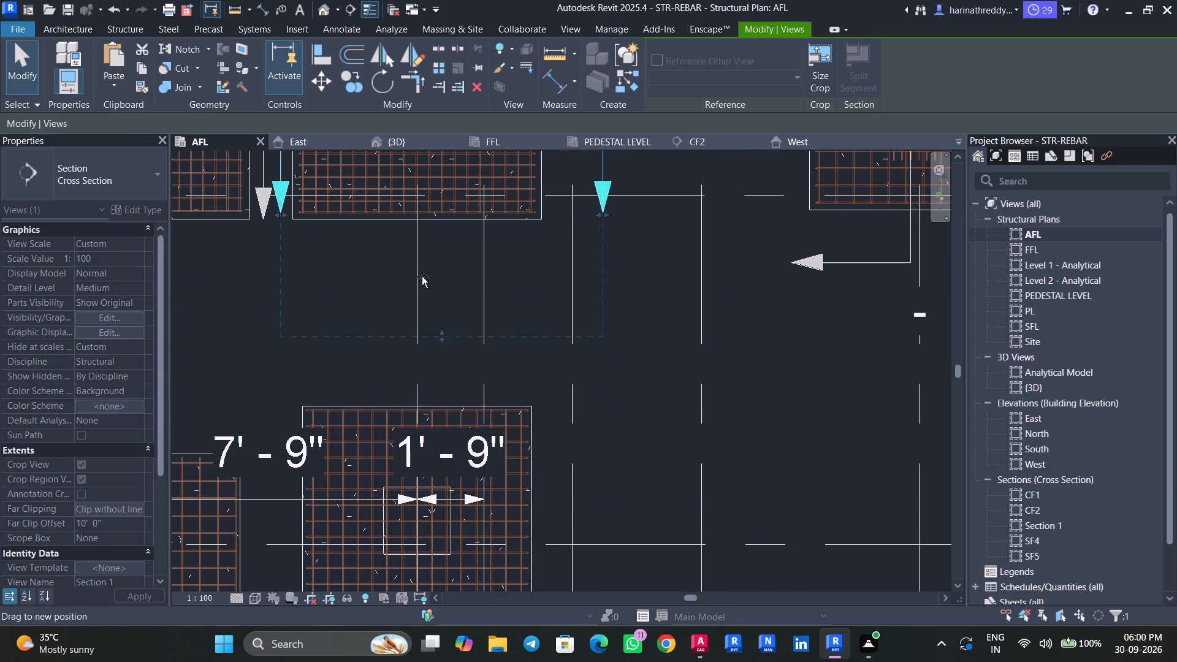
pyautogui.moveTo(422, 276); pyautogui.dragTo(421, 170)
pyautogui.moveTo(449, 259); pyautogui.dragTo(476, 416, button='middle')
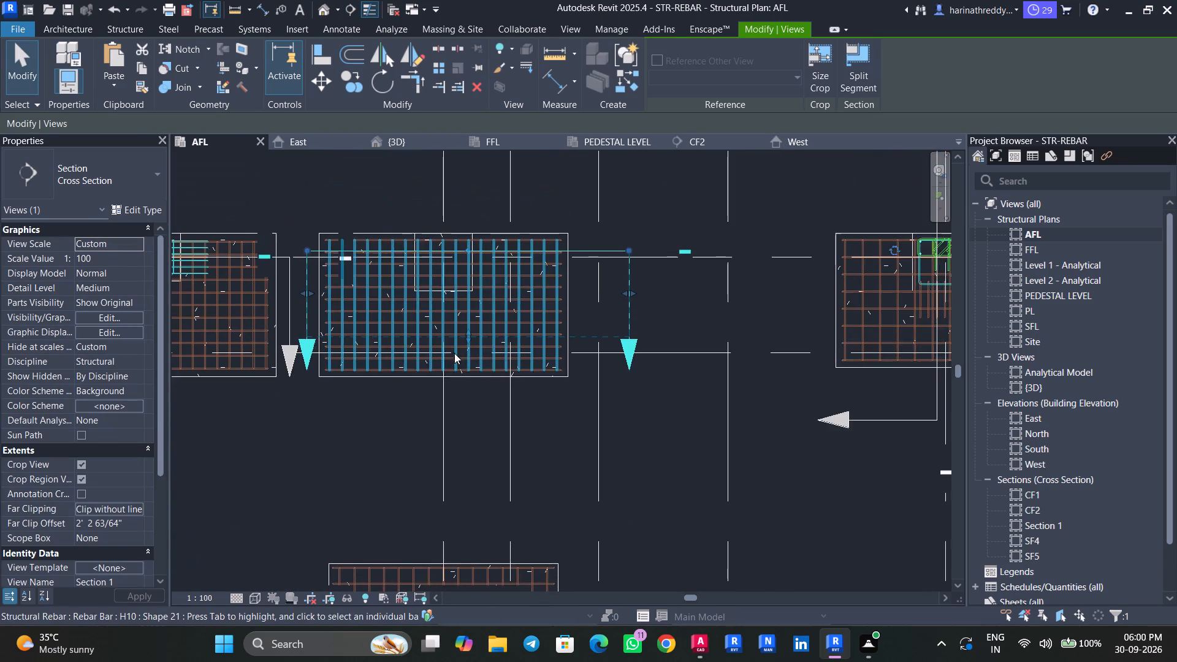
pyautogui.scroll(2, 454, 352)
pyautogui.scroll(-1, 454, 351)
pyautogui.scroll(1, 453, 348)
pyautogui.moveTo(470, 327); pyautogui.dragTo(469, 261)
pyautogui.press('Escape')
pyautogui.press('Escape')
pyautogui.press('Escape')
pyautogui.click(680, 273)
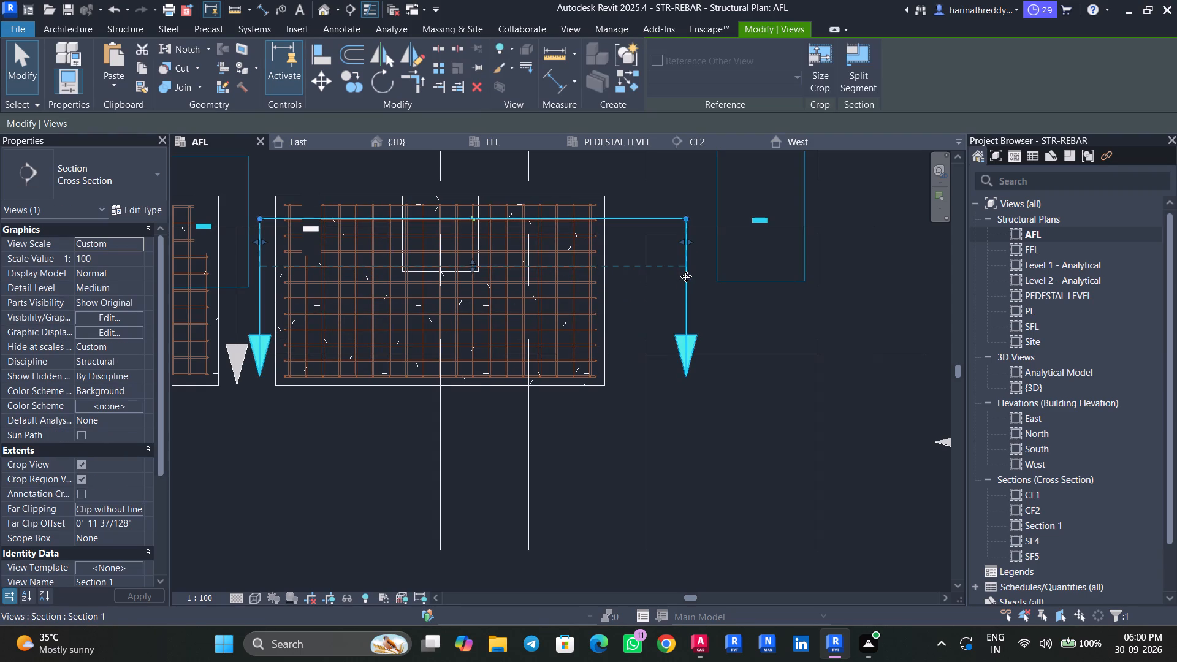
# Rename the new section view as SF3.
pyautogui.rightClick(1050, 522)
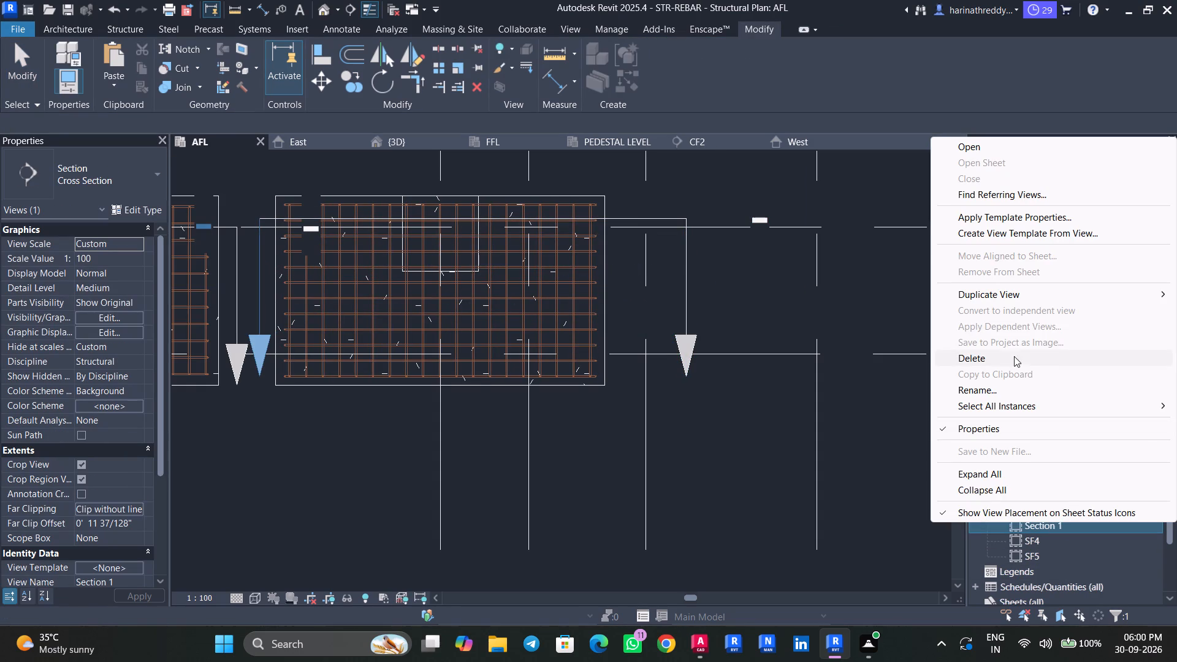
pyautogui.click(1010, 390)
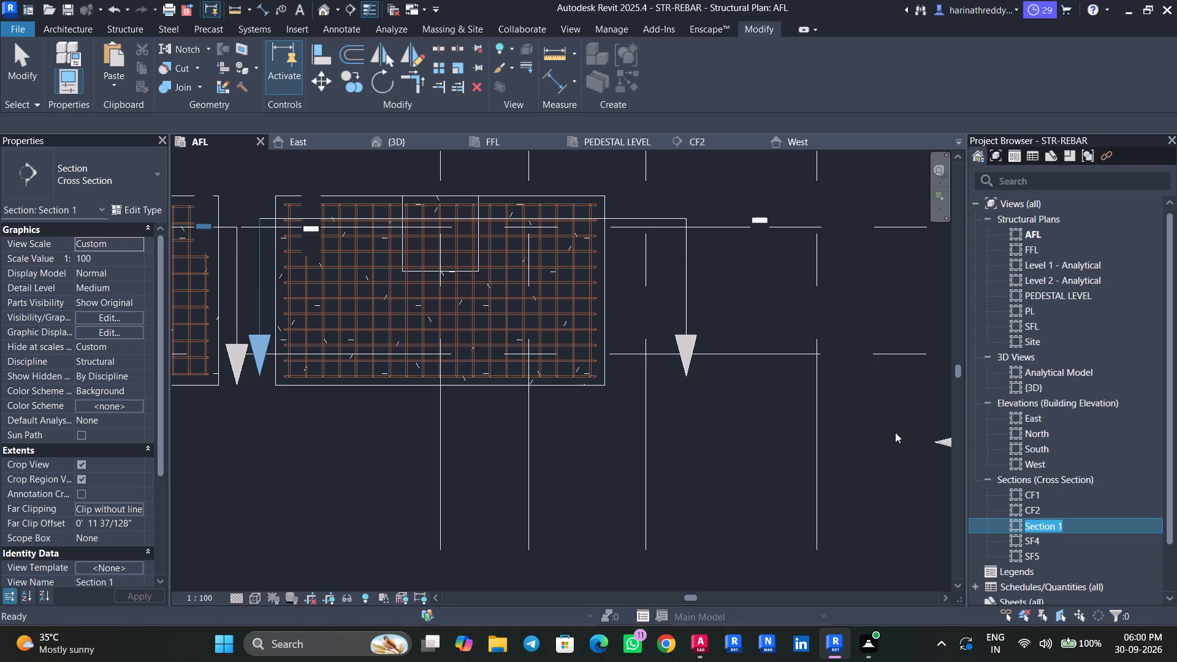
pyautogui.write('SF3')
pyautogui.click(834, 530)
pyautogui.press('Escape')
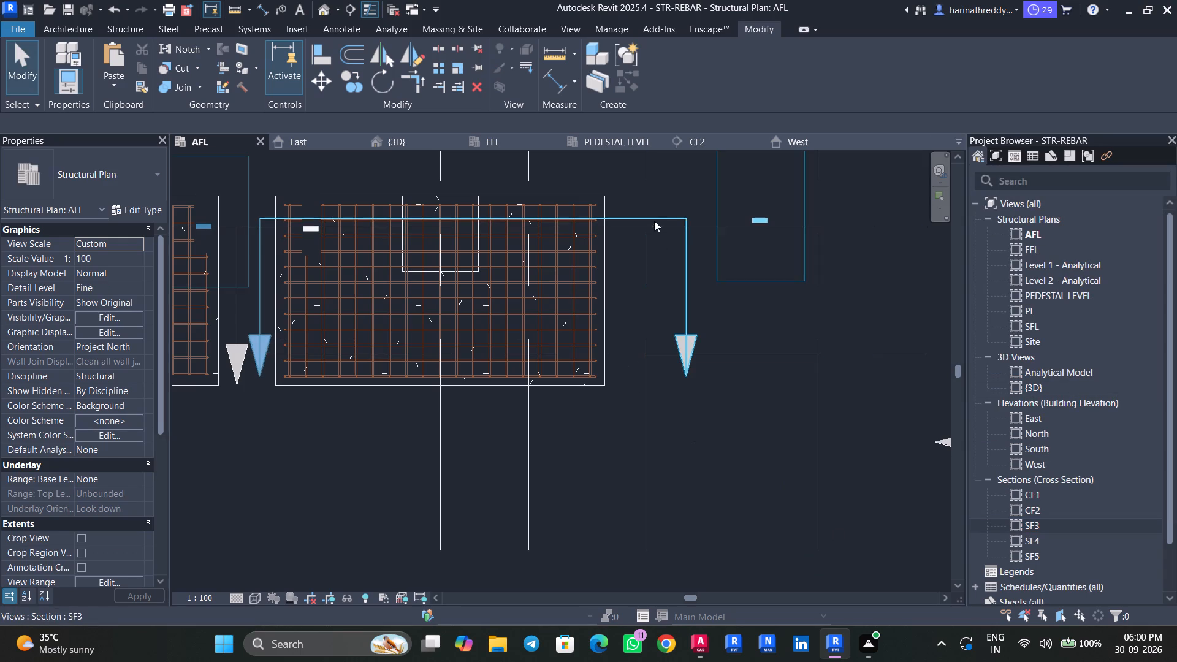
# Open the SF3 section view and widen its crop region beyond grid B to reach the neighbouring footing.
pyautogui.click(654, 216)
pyautogui.rightClick(654, 216)
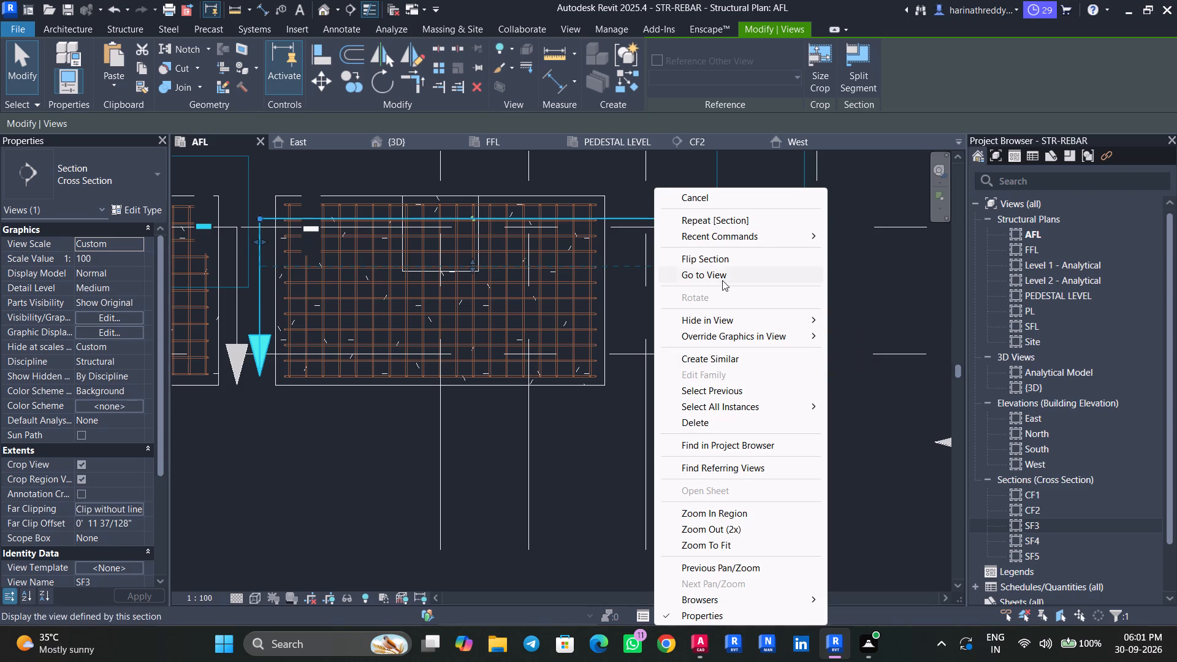
pyautogui.click(722, 279)
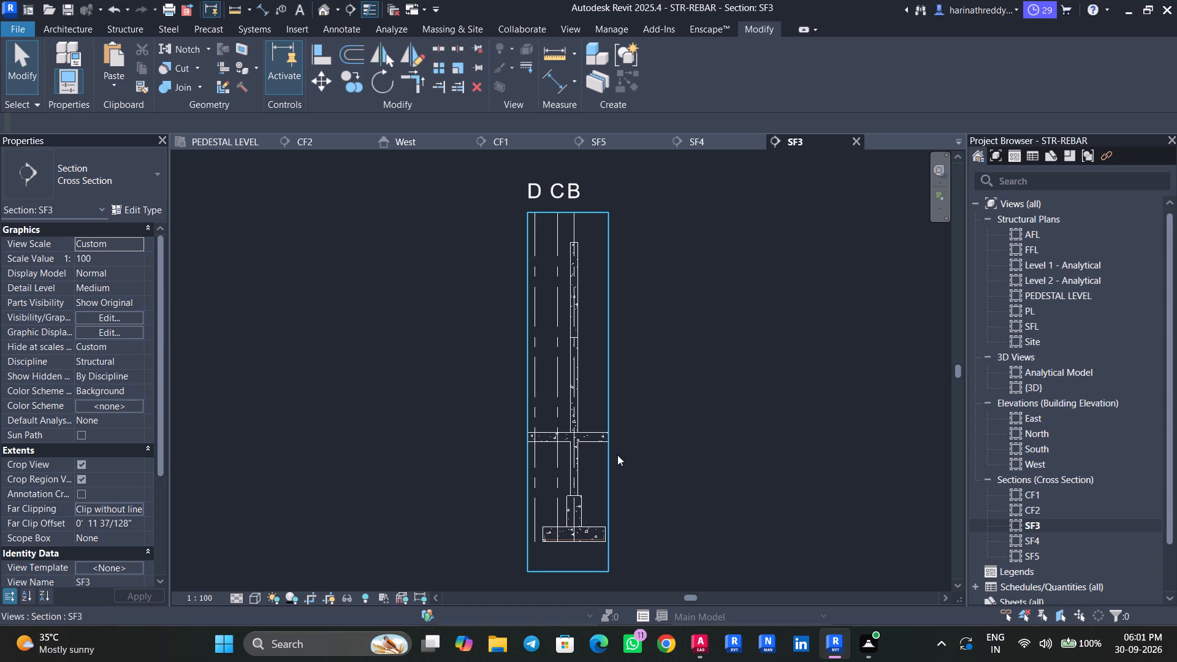
pyautogui.scroll(6, 603, 485)
pyautogui.moveTo(642, 480); pyautogui.dragTo(612, 363, button='middle')
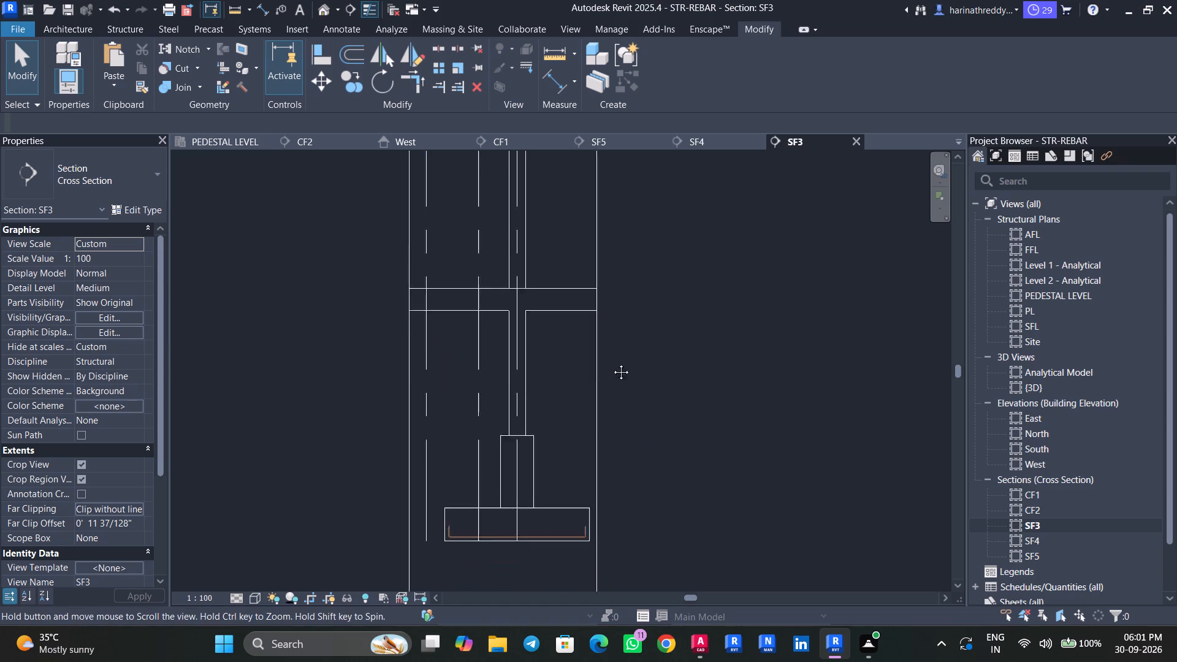
pyautogui.moveTo(612, 363); pyautogui.dragTo(611, 359, button='middle')
pyautogui.click(585, 403)
pyautogui.scroll(1, 581, 211)
pyautogui.moveTo(584, 218); pyautogui.dragTo(601, 329, button='middle')
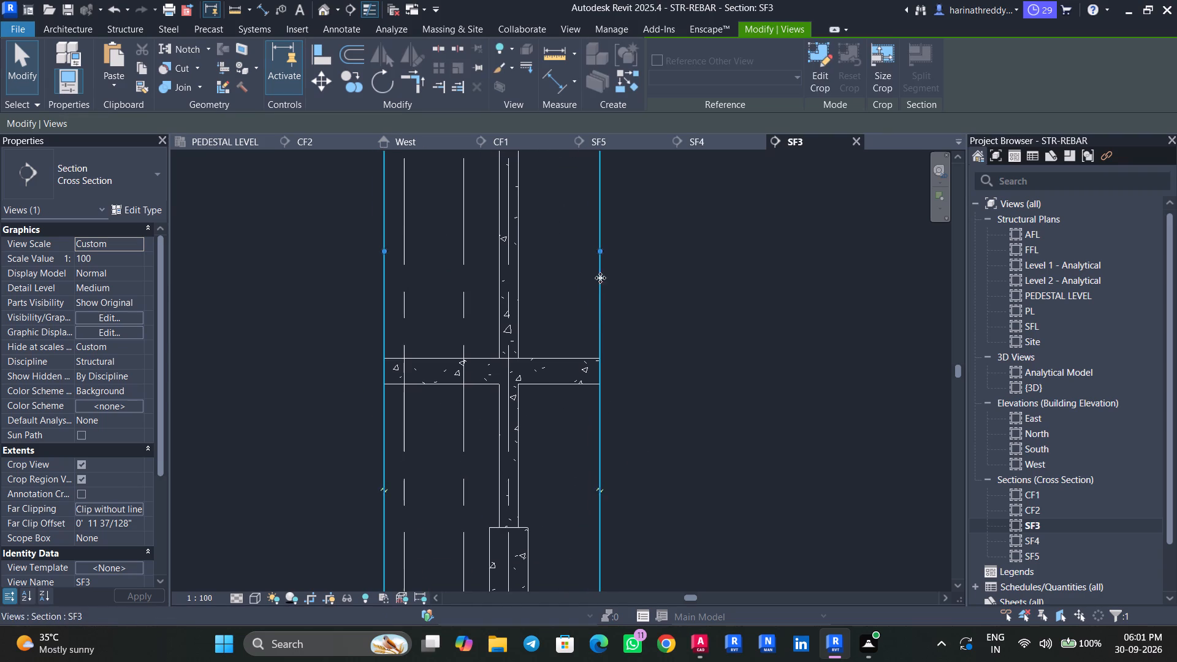
pyautogui.moveTo(602, 251); pyautogui.dragTo(695, 268)
# Set the rebar cover of the SF3 pedestal to PEDESTAL <50 mm>.
pyautogui.moveTo(598, 474); pyautogui.dragTo(602, 314, button='middle')
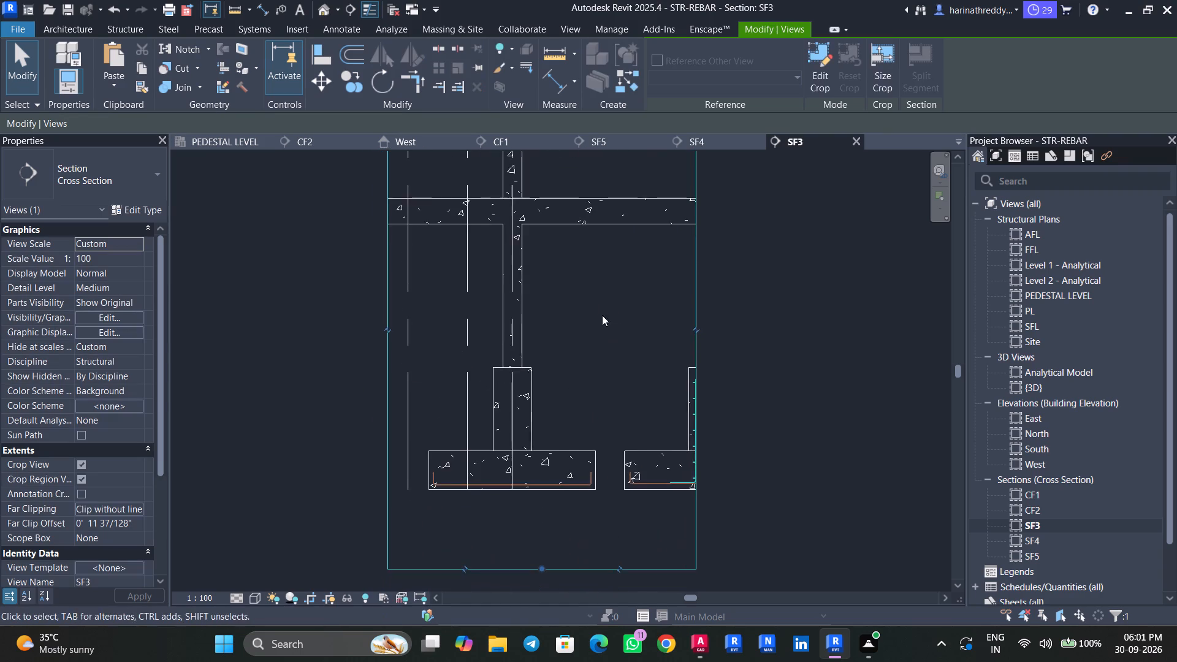
pyautogui.scroll(4, 519, 430)
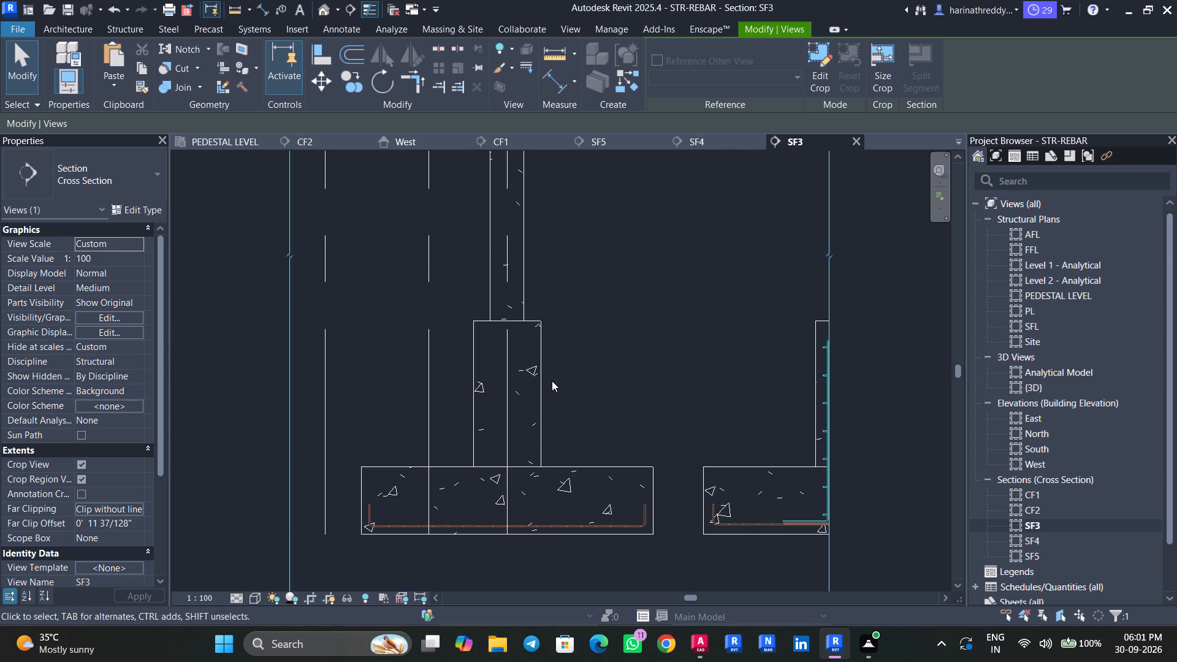
pyautogui.click(547, 374)
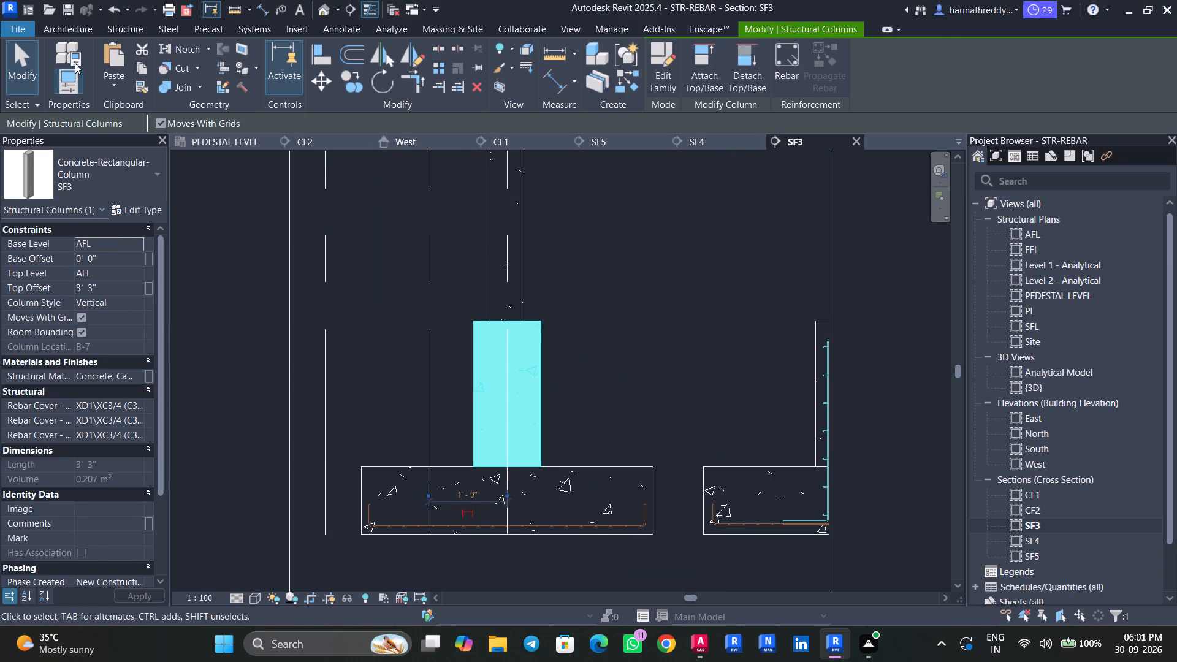
pyautogui.press('Escape')
pyautogui.press('Escape')
pyautogui.click(115, 26)
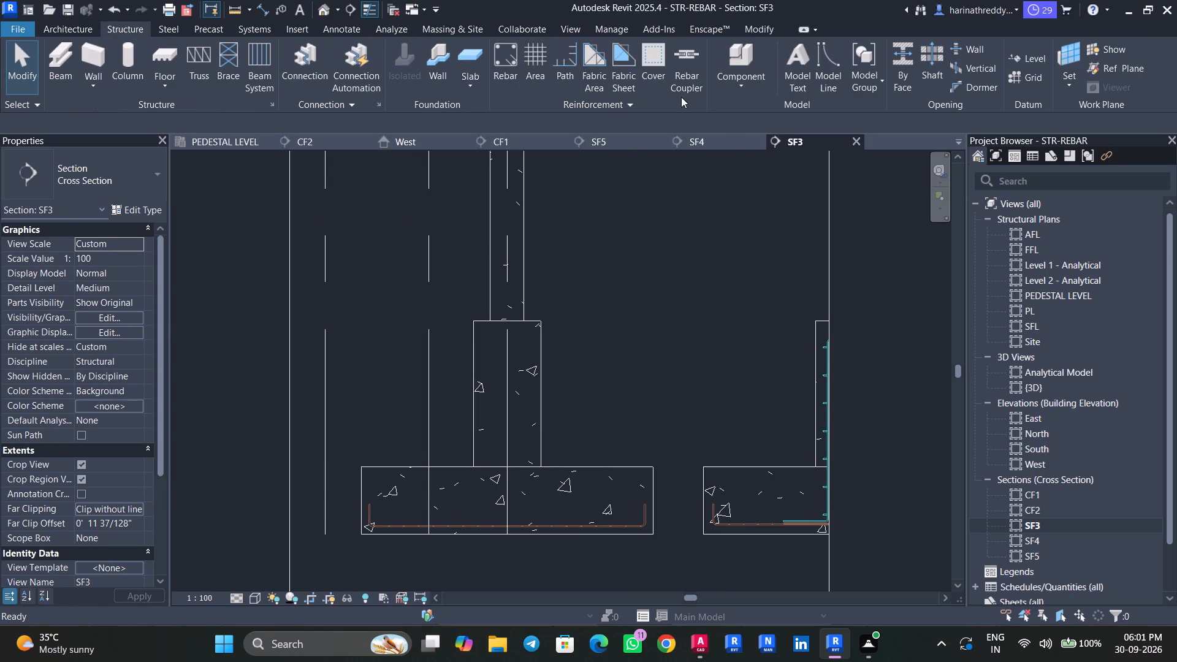
pyautogui.click(650, 74)
pyautogui.click(539, 331)
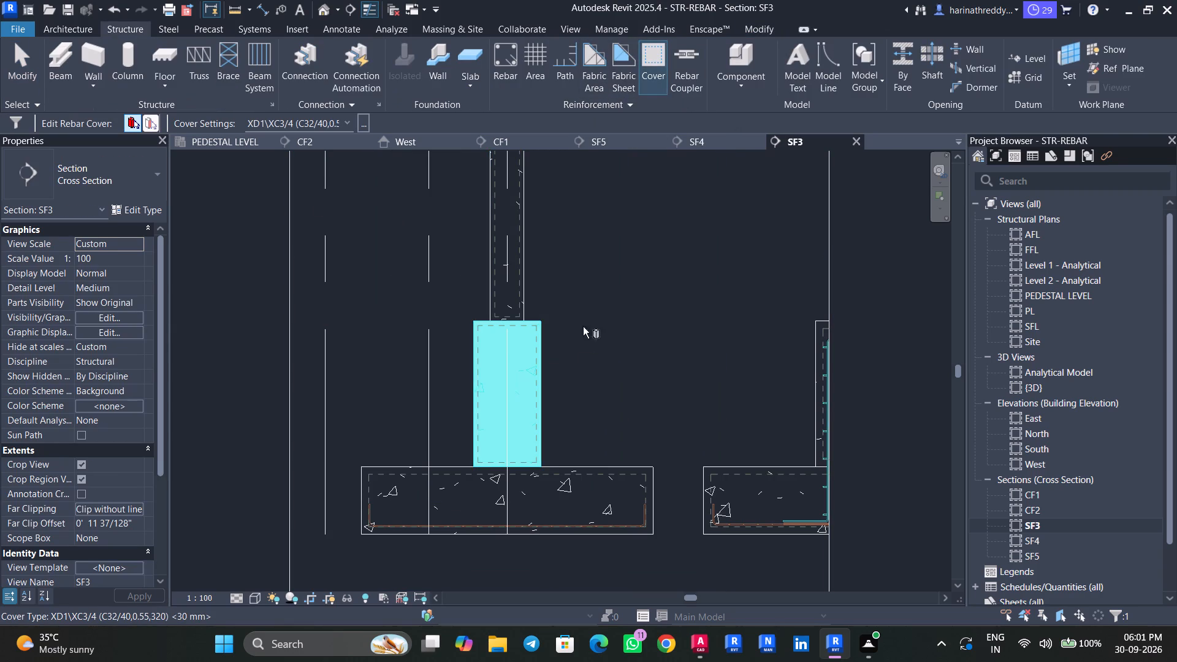
pyautogui.click(302, 120)
pyautogui.scroll(14, 295, 238)
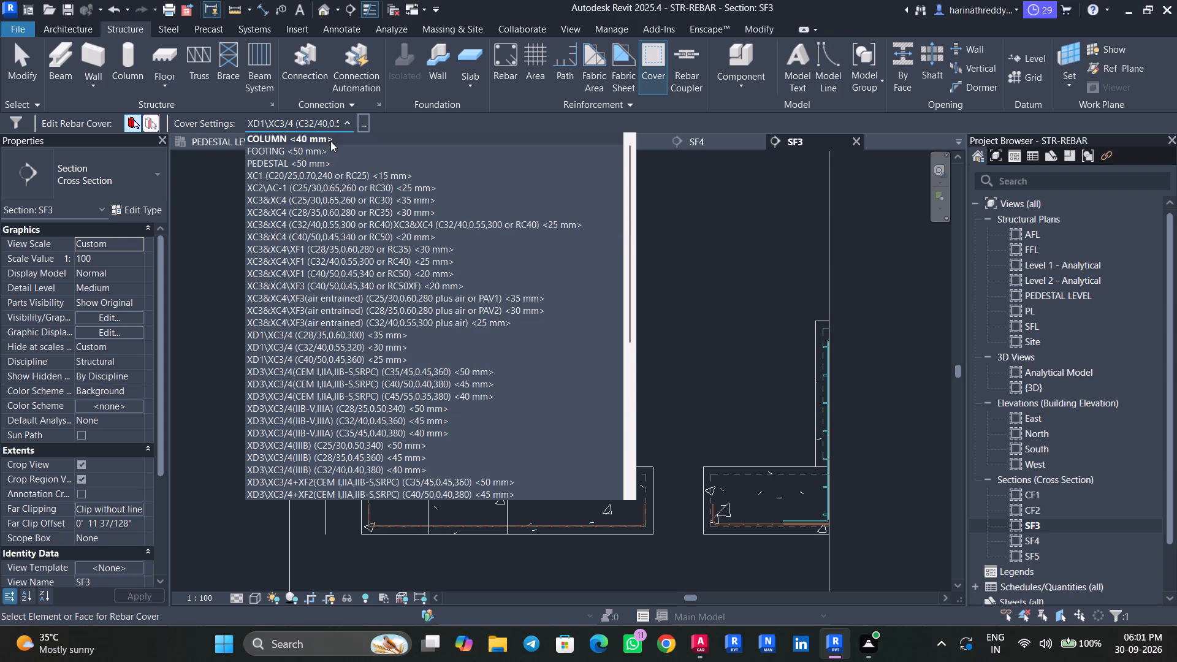
pyautogui.click(329, 161)
pyautogui.press('Escape')
pyautogui.press('Escape')
pyautogui.press('Escape')
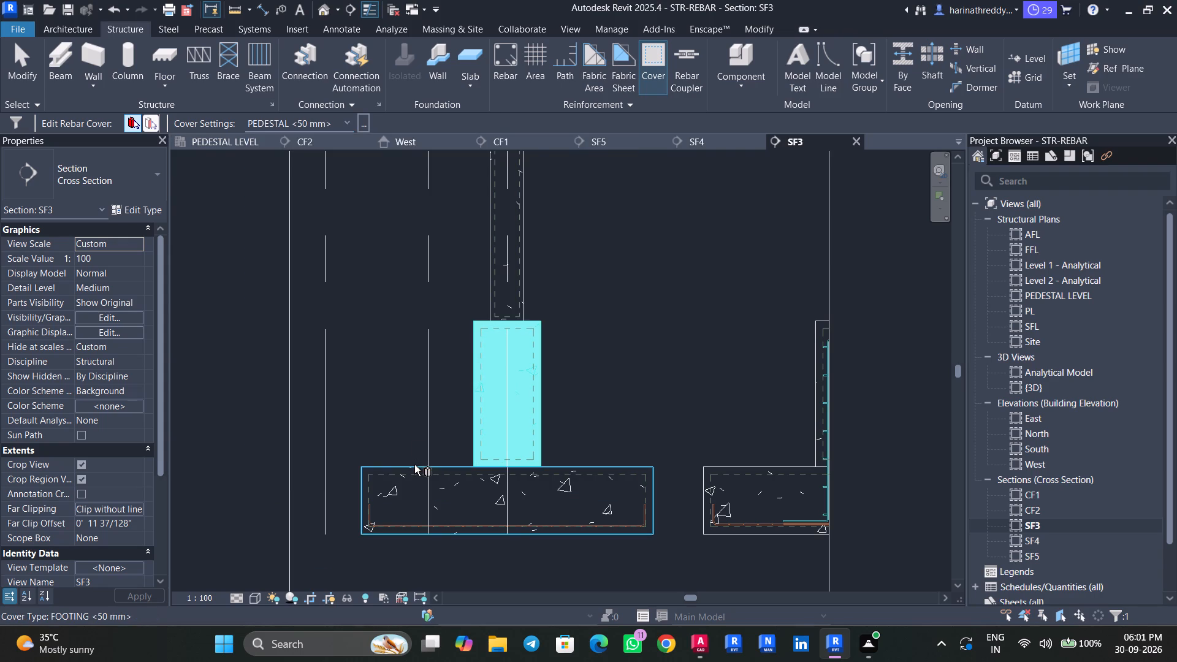
pyautogui.press('Escape')
pyautogui.press('Escape')
pyautogui.click(414, 465)
pyautogui.press('Escape')
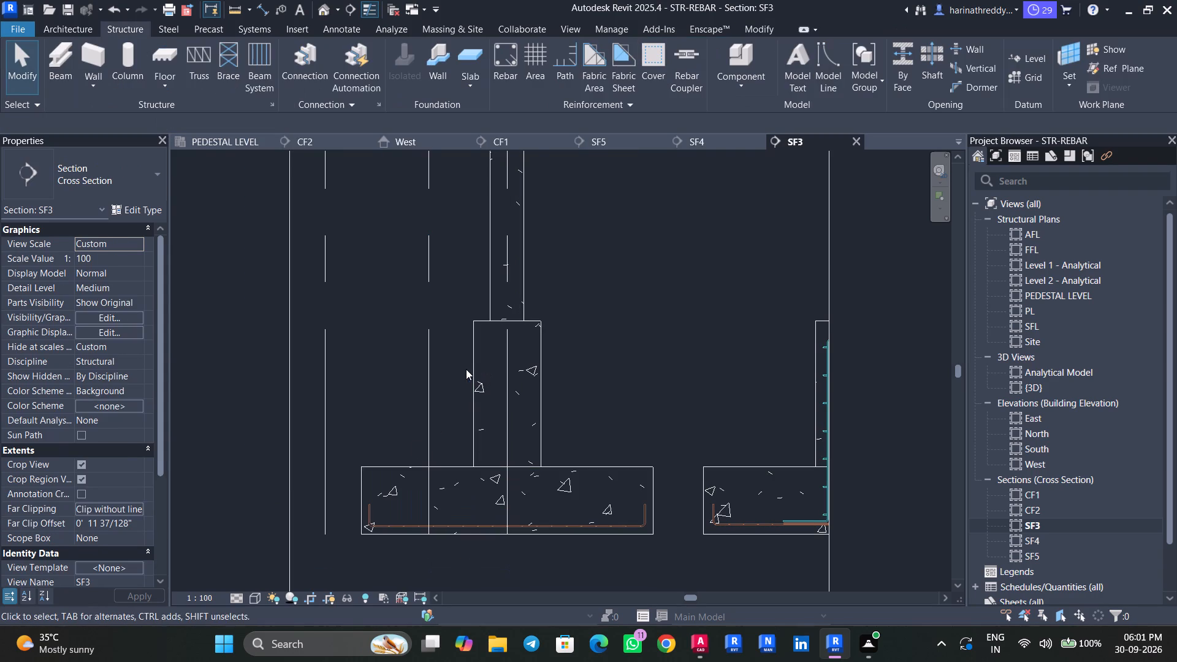
# Set the rebar cover of the C2 column above the SF3 pedestal to COLUMN <40 mm>.
pyautogui.click(466, 369)
pyautogui.click(469, 364)
pyautogui.moveTo(440, 180); pyautogui.dragTo(422, 273, button='middle')
pyautogui.press('Escape')
pyautogui.press('Escape')
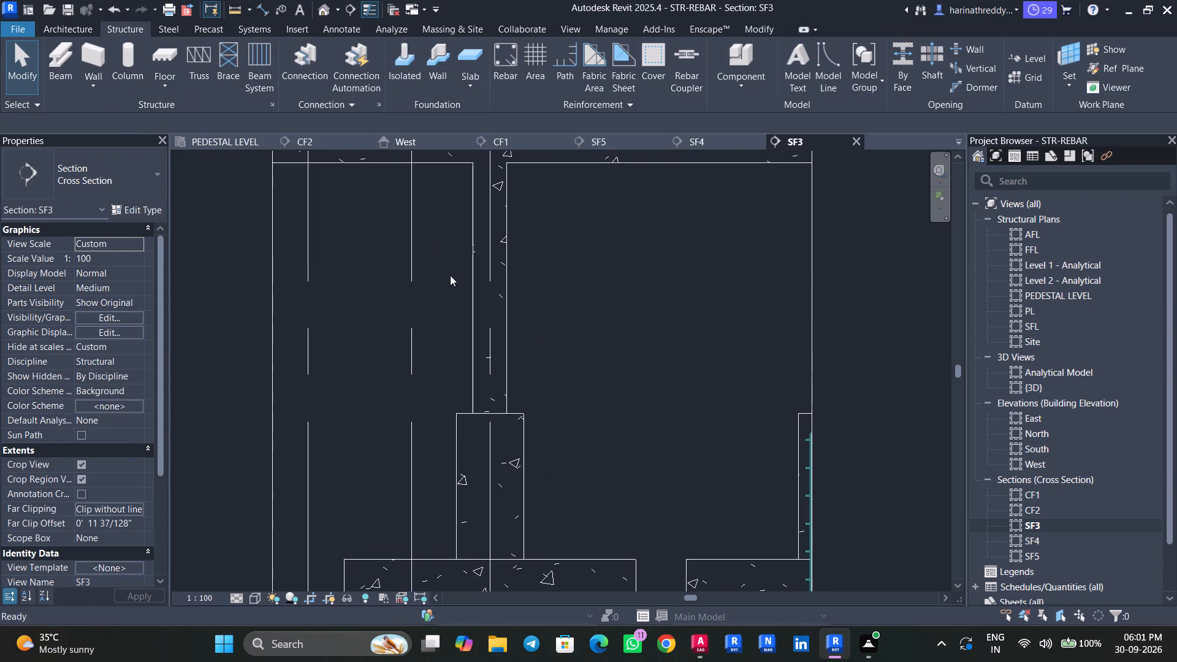
pyautogui.click(473, 263)
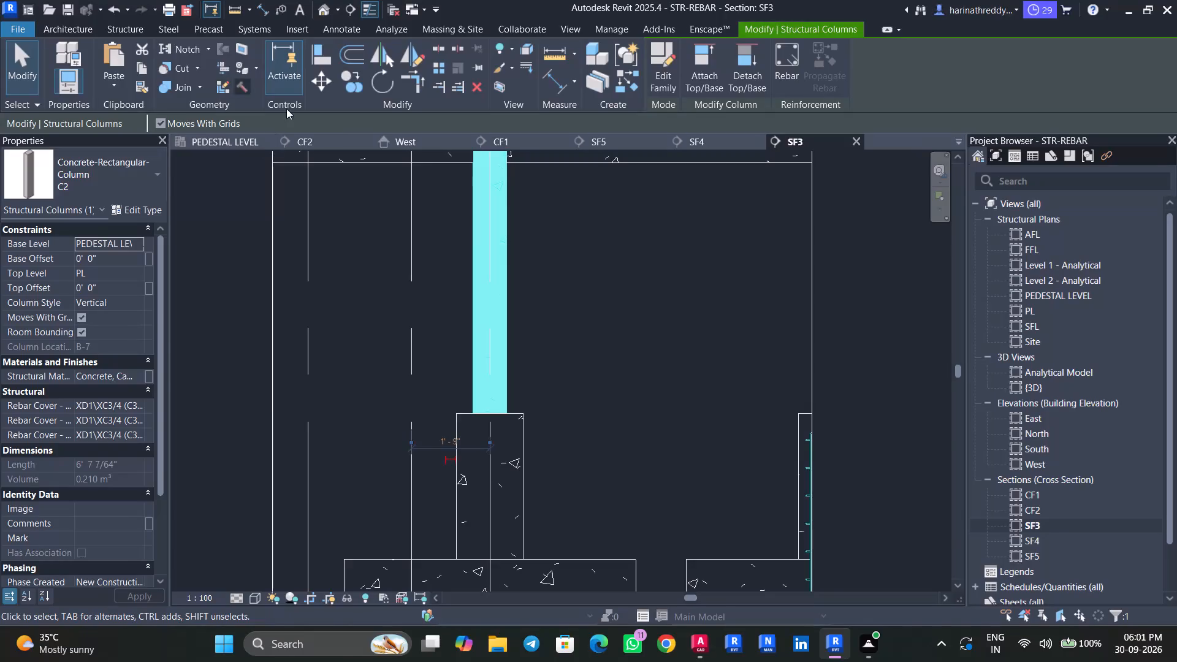
pyautogui.press('Escape')
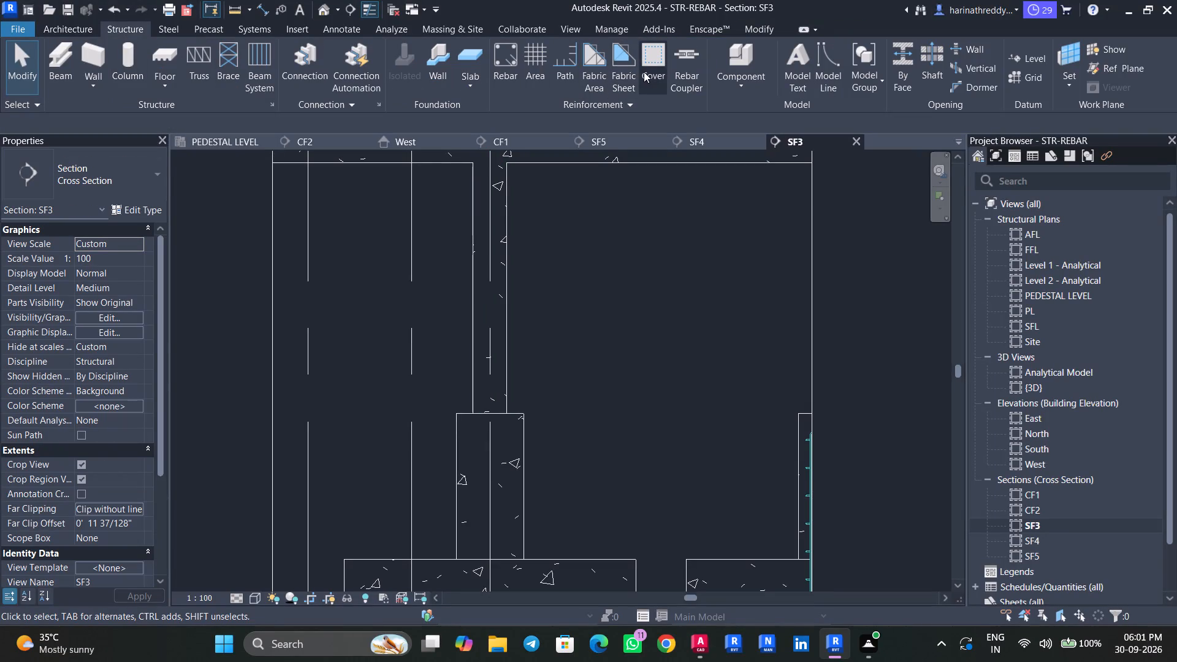
pyautogui.click(644, 72)
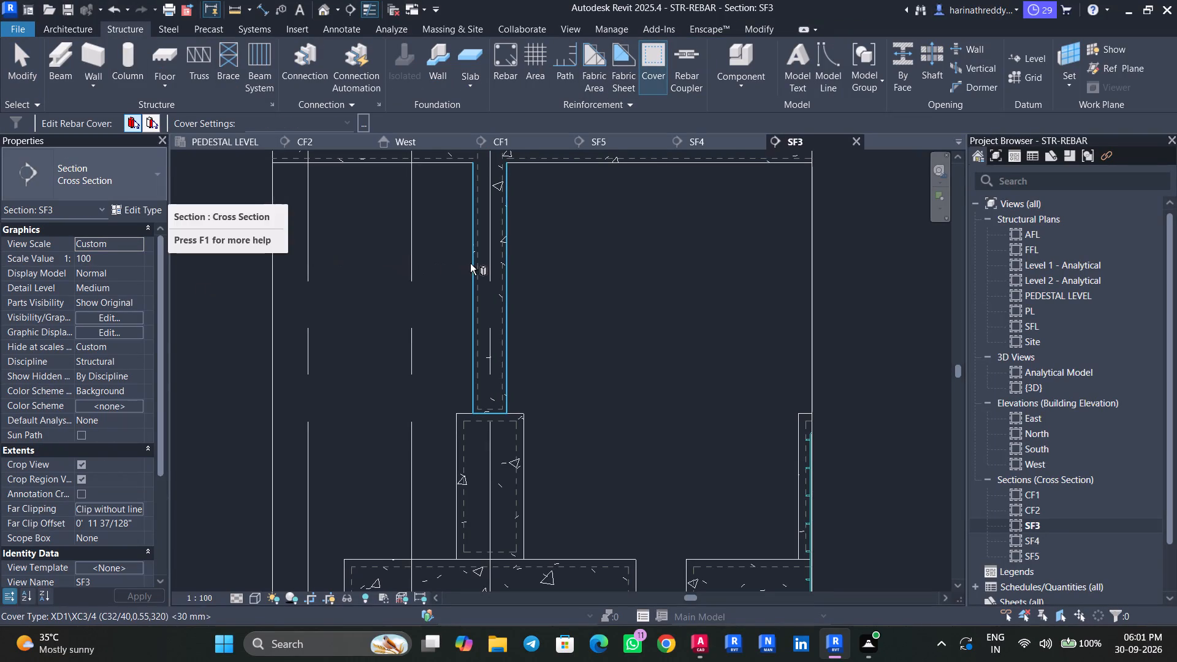
pyautogui.click(471, 264)
pyautogui.click(294, 127)
pyautogui.scroll(9, 290, 191)
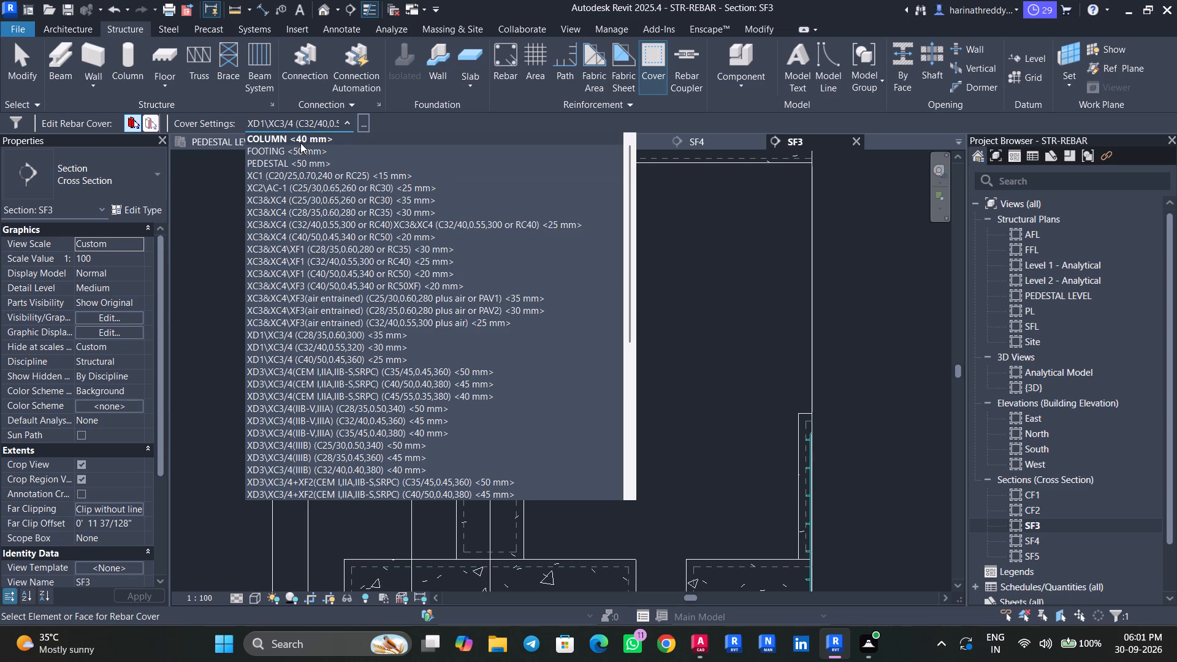
pyautogui.click(300, 143)
pyautogui.press('Escape')
pyautogui.press('Escape')
pyautogui.press('Escape')
# Inspect the SF3 pedestal, switch to AutoCAD and check its pedestal reinforcement in the isolated footing schedule and the footing details below.
pyautogui.moveTo(491, 463); pyautogui.dragTo(495, 409, button='middle')
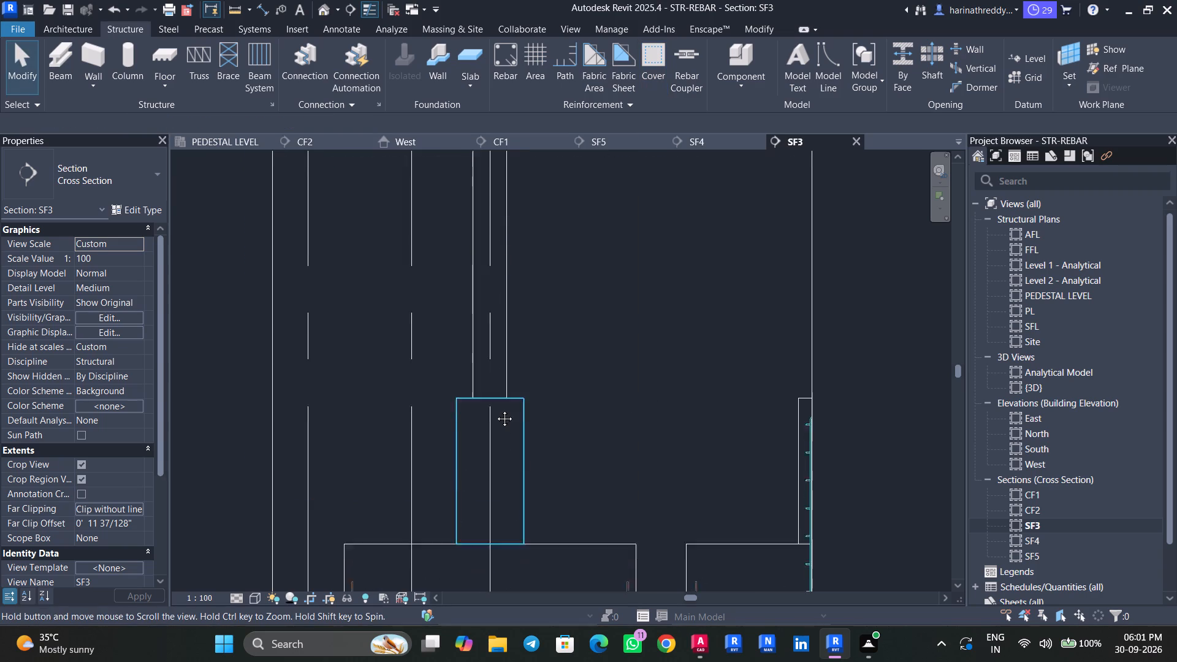
pyautogui.moveTo(495, 409); pyautogui.dragTo(501, 327, button='middle')
pyautogui.scroll(1, 503, 335)
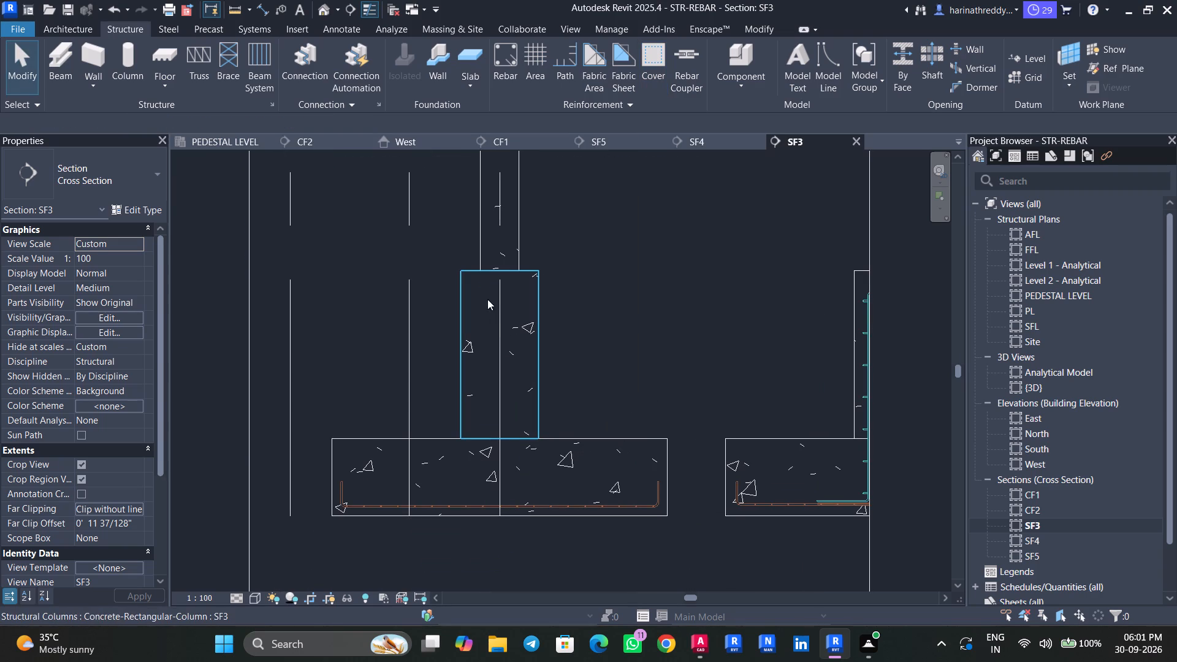
pyautogui.click(535, 390)
pyautogui.scroll(4, 555, 396)
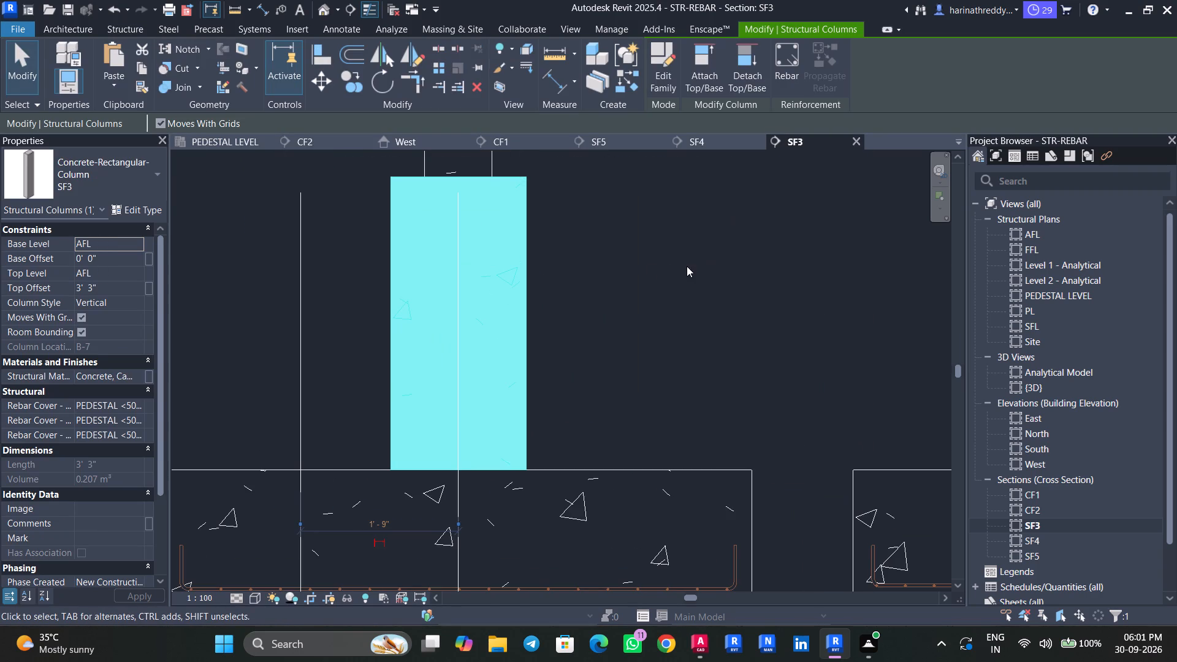
pyautogui.moveTo(650, 292); pyautogui.dragTo(733, 251, button='middle')
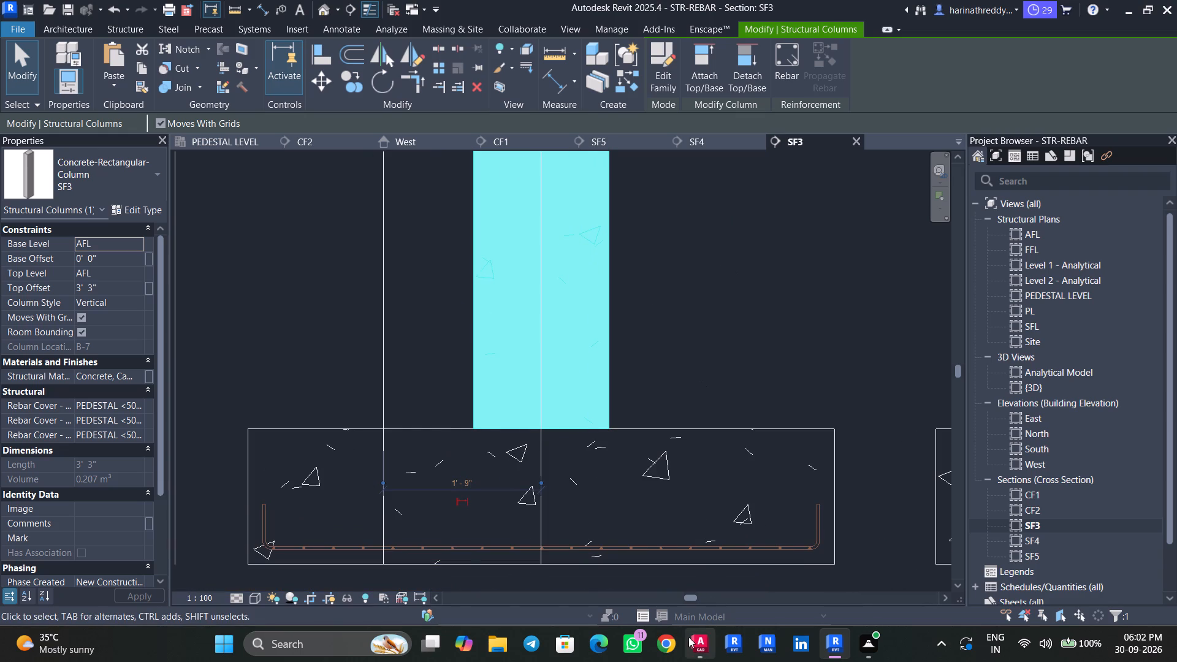
pyautogui.click(696, 652)
pyautogui.scroll(-3, 340, 405)
pyautogui.moveTo(387, 420); pyautogui.dragTo(299, 428, button='middle')
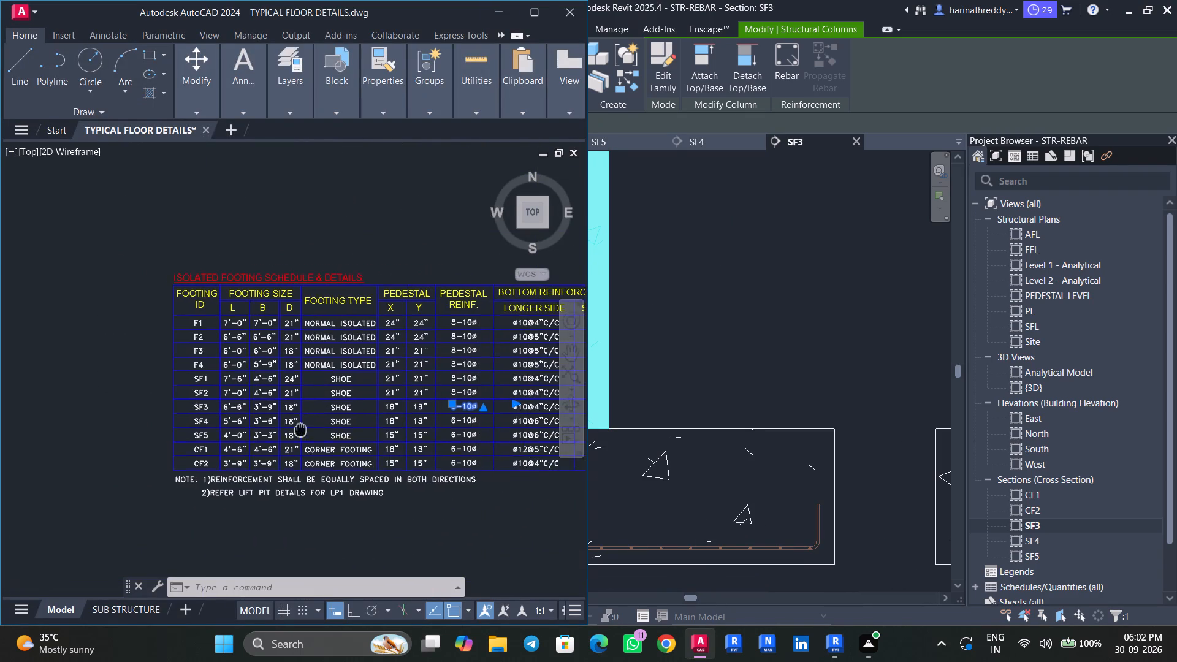
pyautogui.moveTo(299, 428); pyautogui.dragTo(297, 427, button='middle')
pyautogui.scroll(1, 351, 411)
pyautogui.moveTo(442, 418); pyautogui.dragTo(403, 418, button='middle')
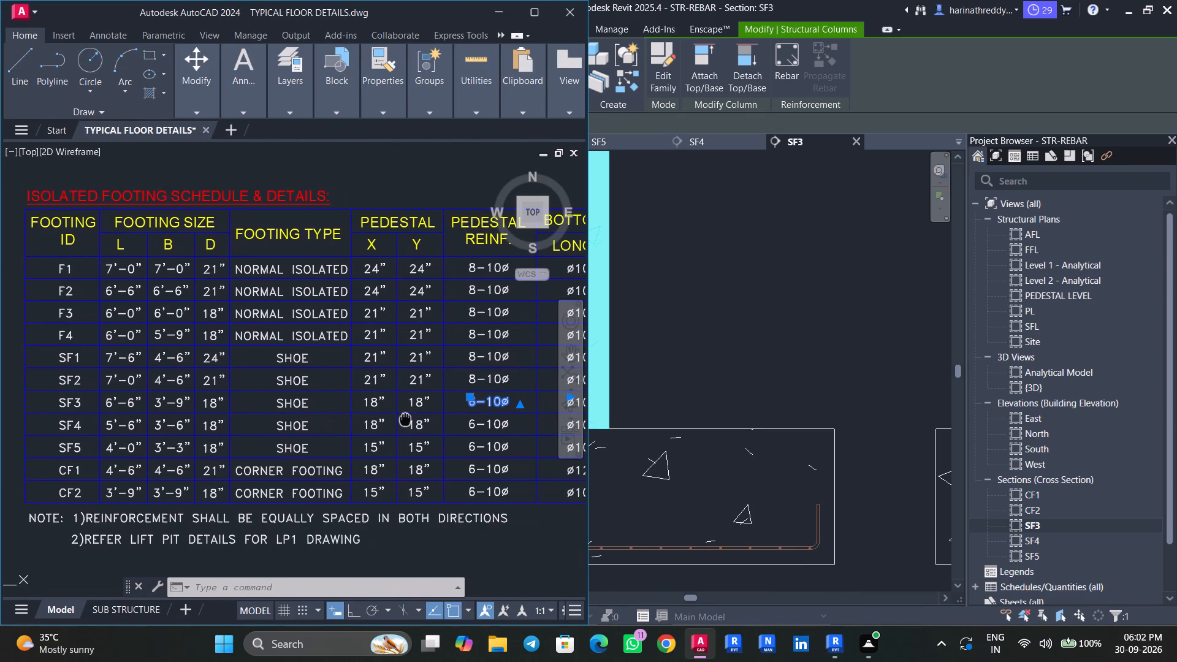
pyautogui.moveTo(403, 418); pyautogui.dragTo(381, 418, button='middle')
pyautogui.scroll(2, 441, 413)
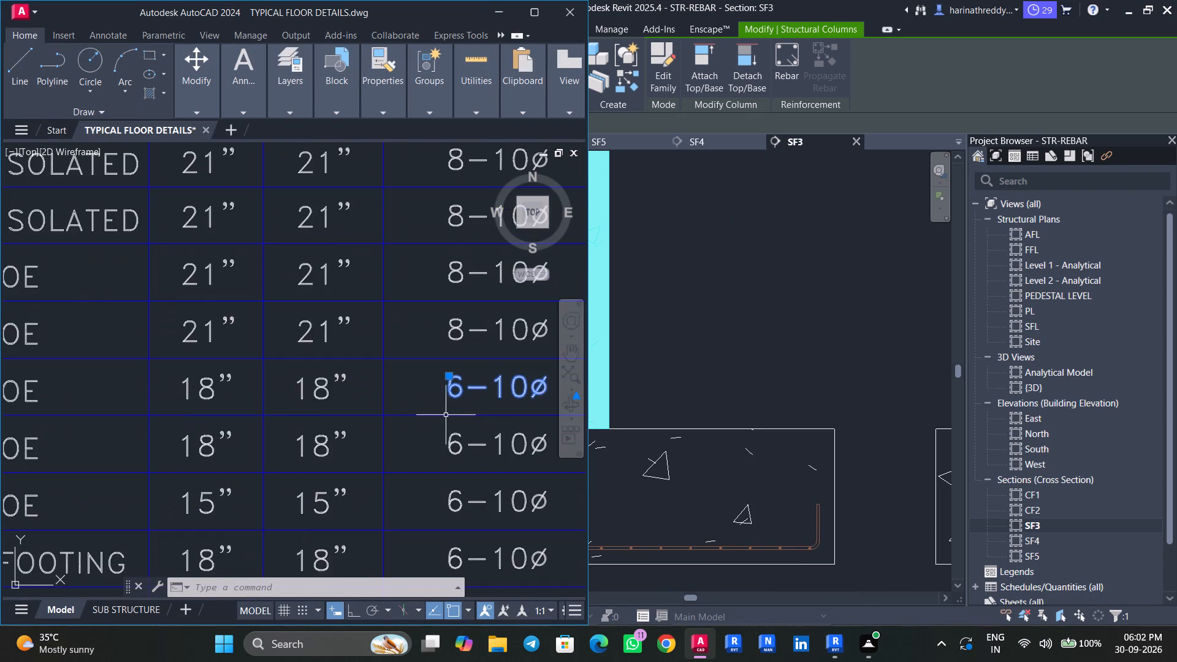
pyautogui.moveTo(446, 416); pyautogui.dragTo(362, 414, button='middle')
pyautogui.scroll(-2, 362, 411)
pyautogui.moveTo(413, 459); pyautogui.dragTo(398, 435, button='middle')
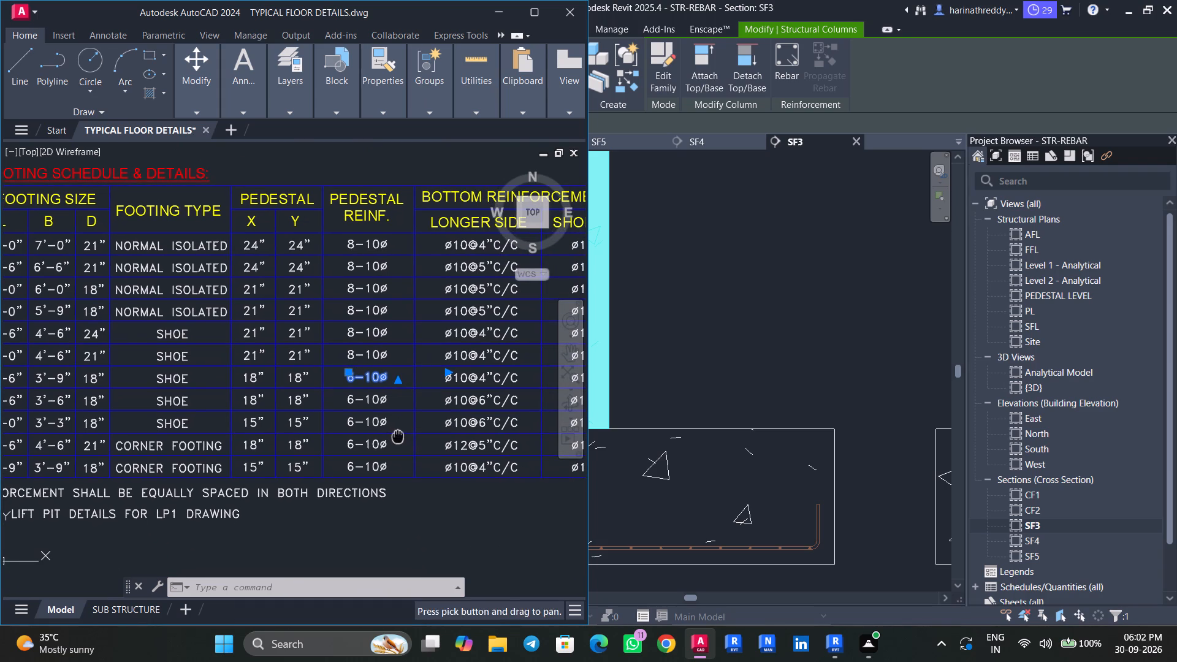
pyautogui.scroll(-4, 498, 481)
pyautogui.scroll(4, 486, 509)
pyautogui.moveTo(485, 493); pyautogui.dragTo(482, 393, button='middle')
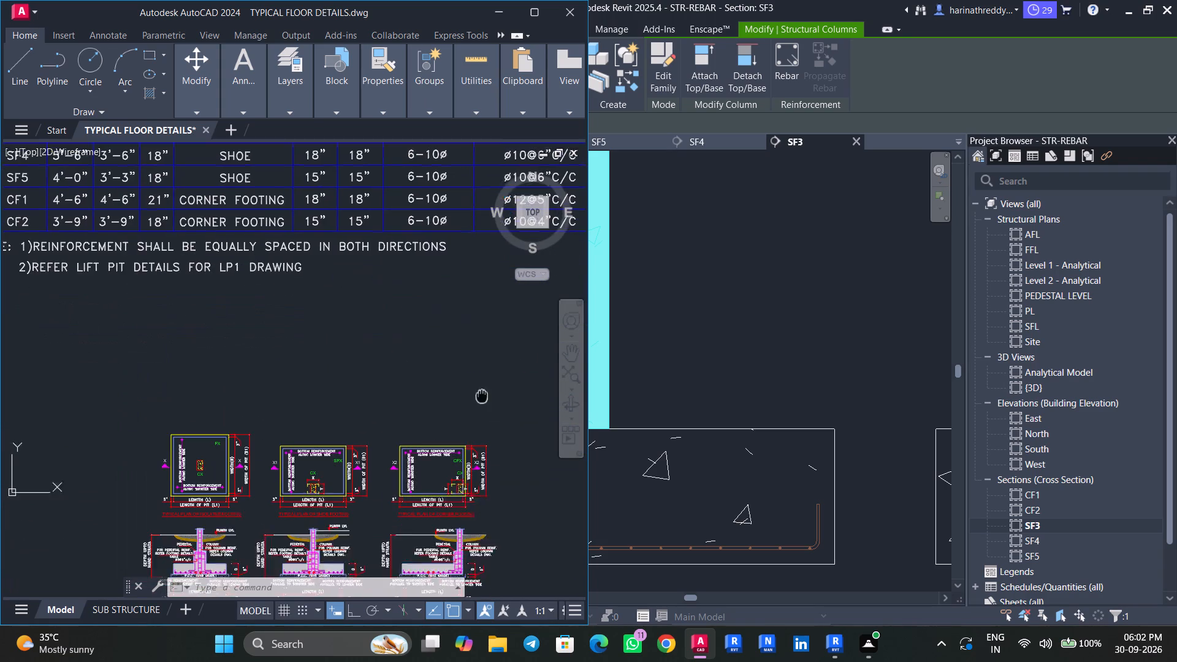
pyautogui.moveTo(482, 393); pyautogui.dragTo(480, 366, button='middle')
pyautogui.scroll(3, 331, 501)
pyautogui.moveTo(330, 496); pyautogui.dragTo(382, 352, button='middle')
pyautogui.scroll(-3, 382, 356)
pyautogui.moveTo(381, 329); pyautogui.dragTo(437, 533, button='middle')
pyautogui.scroll(-1, 437, 533)
pyautogui.scroll(2, 452, 308)
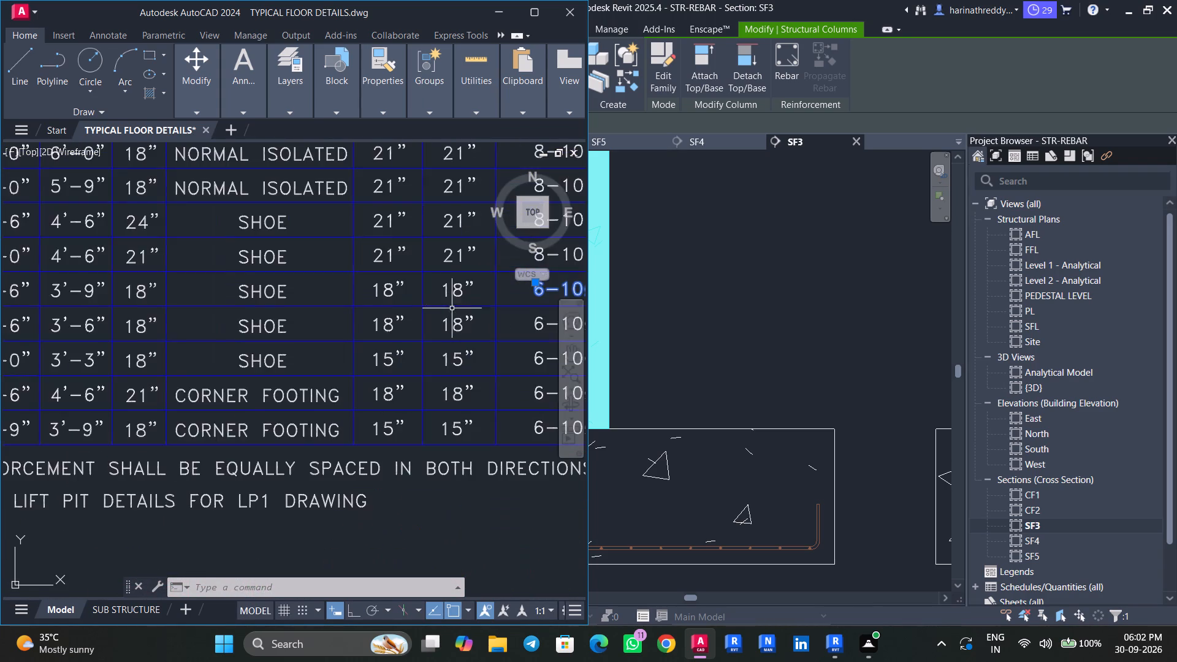
pyautogui.moveTo(455, 314); pyautogui.dragTo(346, 337, button='middle')
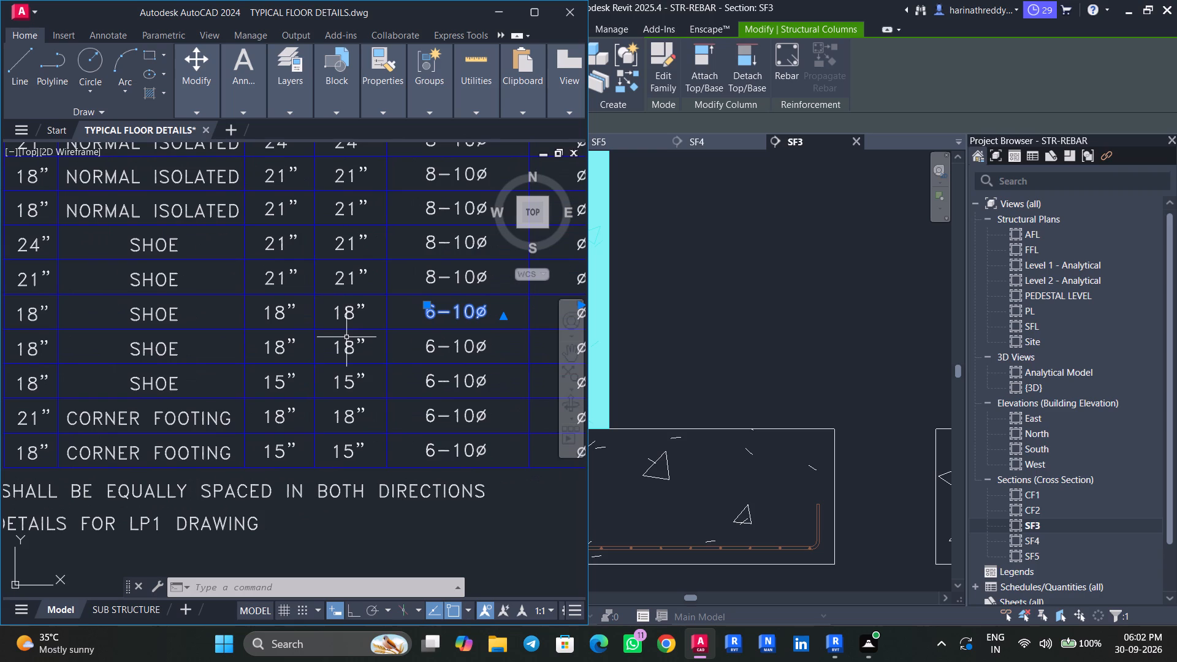
pyautogui.scroll(-2, 346, 337)
pyautogui.scroll(2, 346, 337)
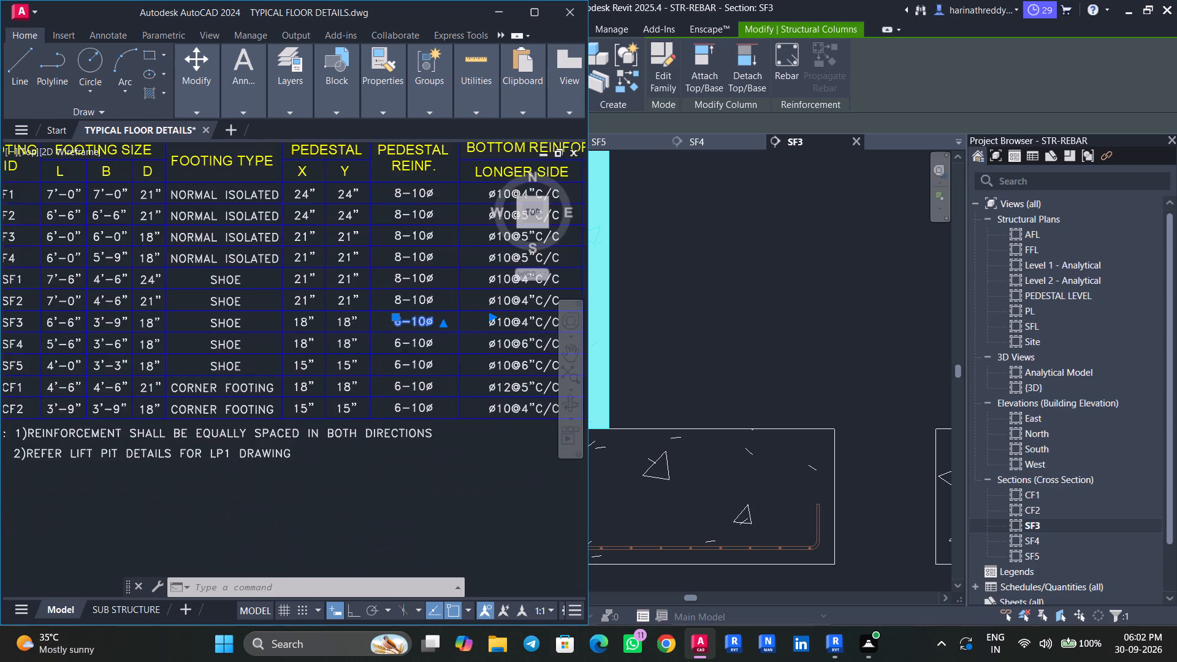
pyautogui.click(505, 13)
# Return to Revit, open section view SF4 and examine its pedestal and footing reinforcement.
pyautogui.doubleClick(1042, 544)
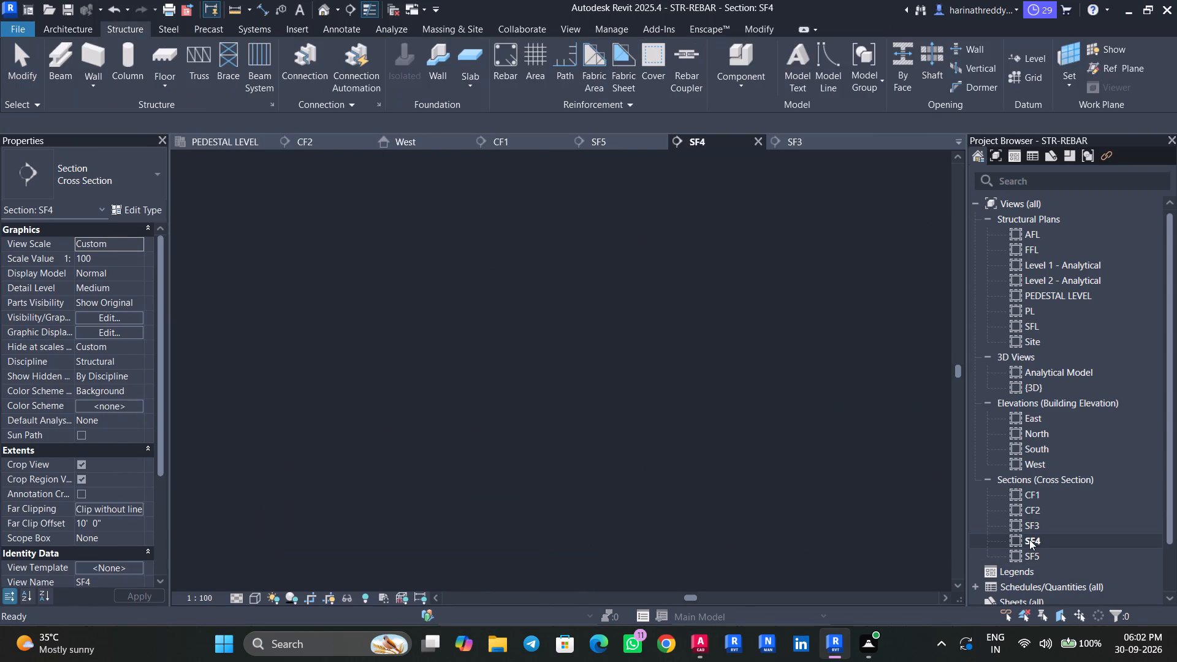
pyautogui.scroll(-1, 606, 420)
pyautogui.scroll(1, 606, 420)
pyautogui.scroll(-2, 606, 420)
pyautogui.click(585, 446)
pyautogui.scroll(-4, 585, 448)
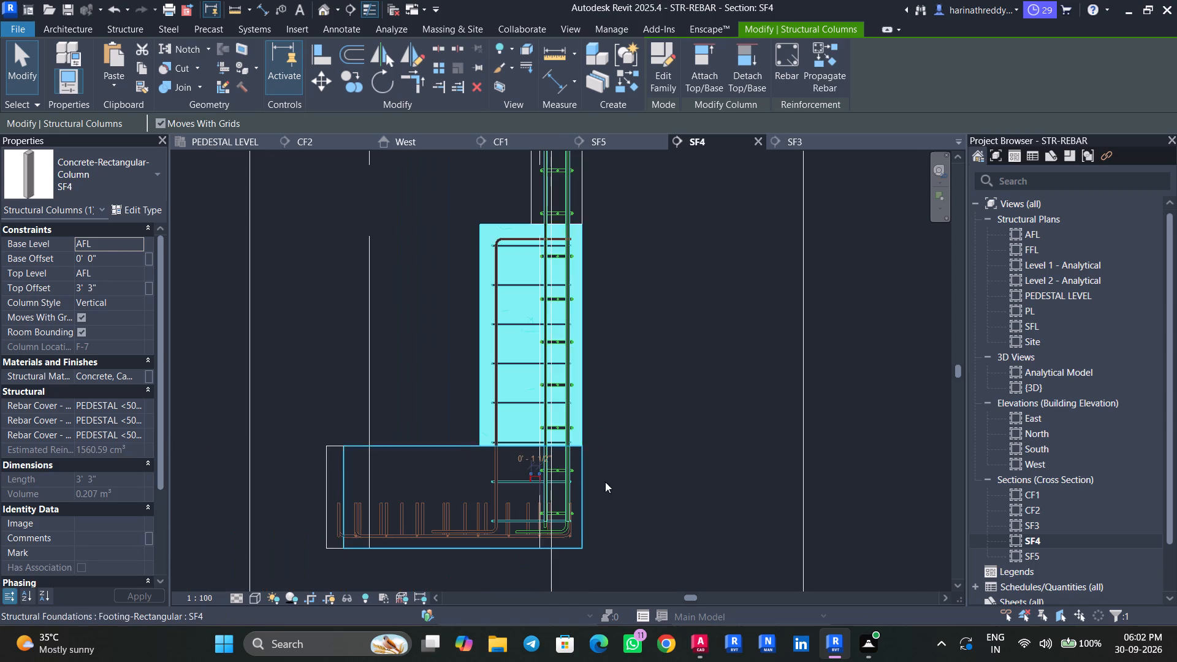
pyautogui.press('Escape')
pyautogui.click(582, 482)
pyautogui.press('Escape')
pyautogui.scroll(-5, 603, 280)
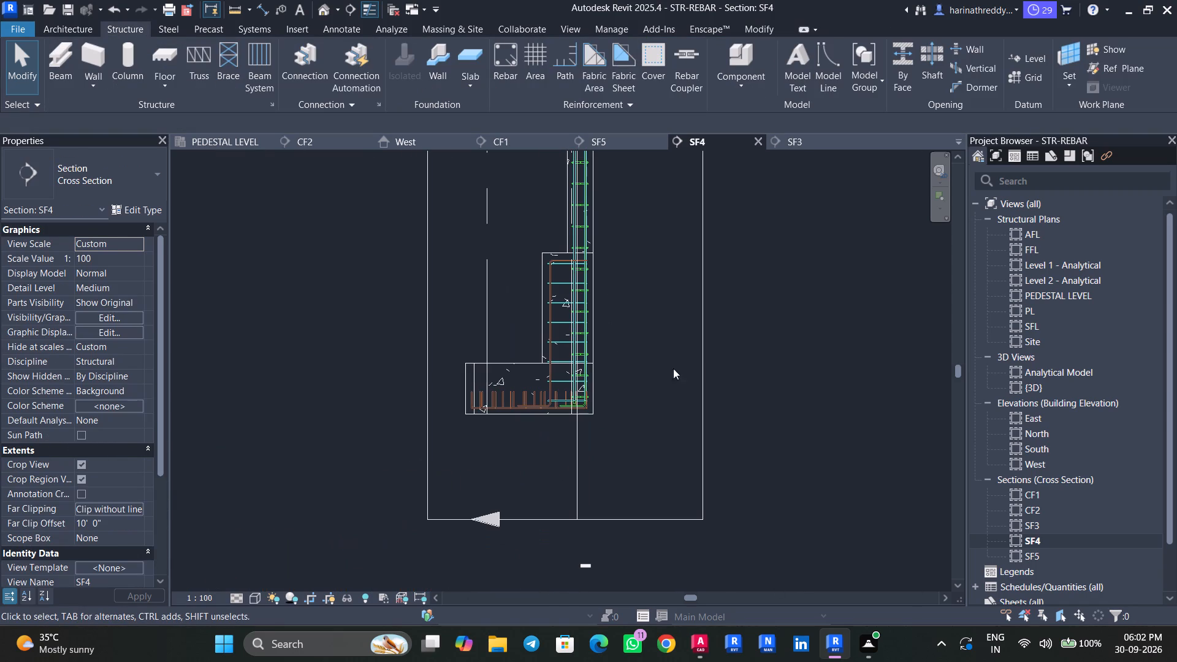
# Open section view SF5 and examine its vertical bars, ties and footing reinforcement.
pyautogui.doubleClick(1043, 555)
pyautogui.scroll(-2, 602, 416)
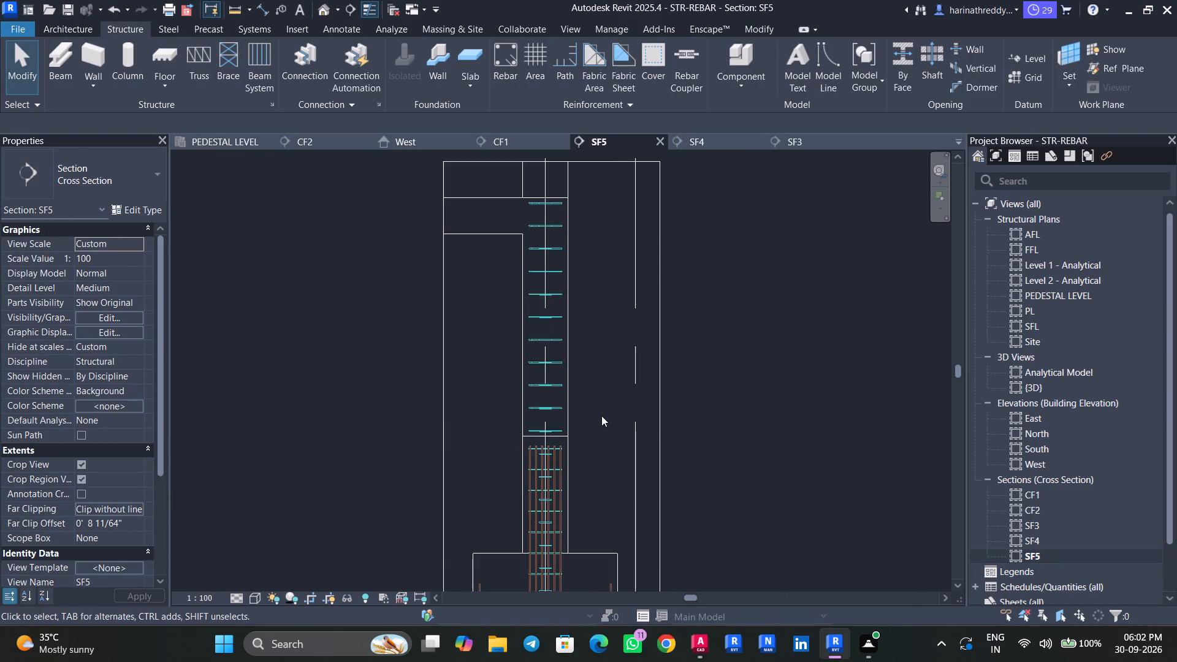
pyautogui.moveTo(590, 486); pyautogui.dragTo(604, 424, button='middle')
pyautogui.scroll(4, 566, 450)
pyautogui.scroll(2, 633, 416)
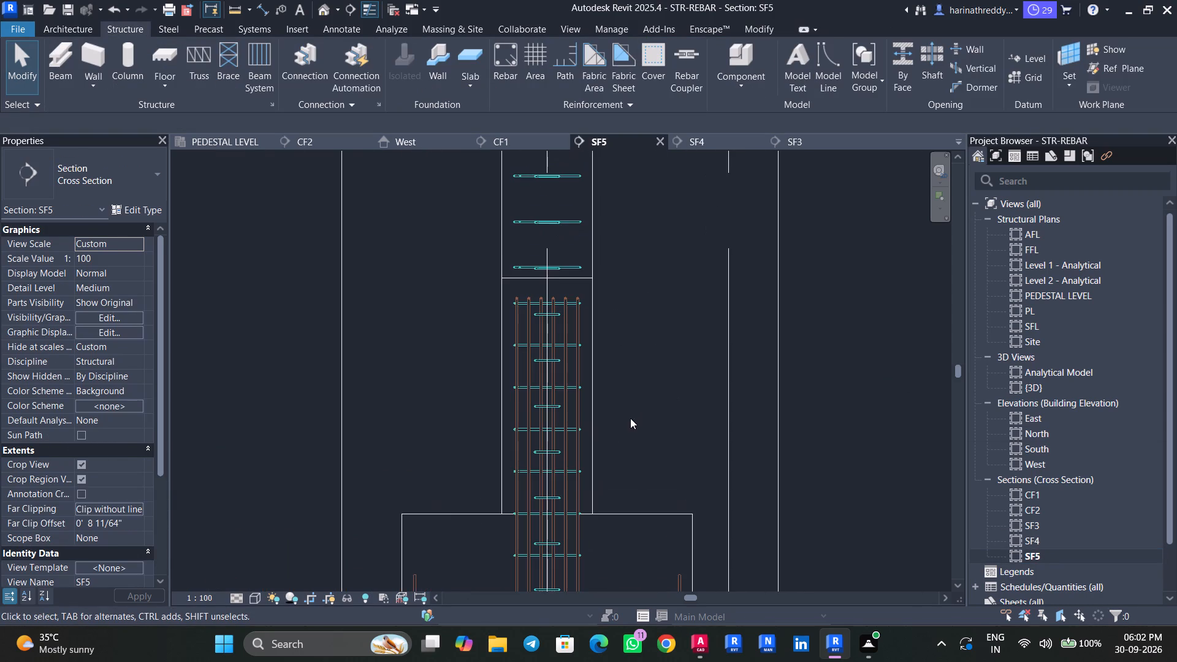
pyautogui.scroll(-3, 653, 405)
pyautogui.moveTo(653, 405); pyautogui.dragTo(653, 449, button='middle')
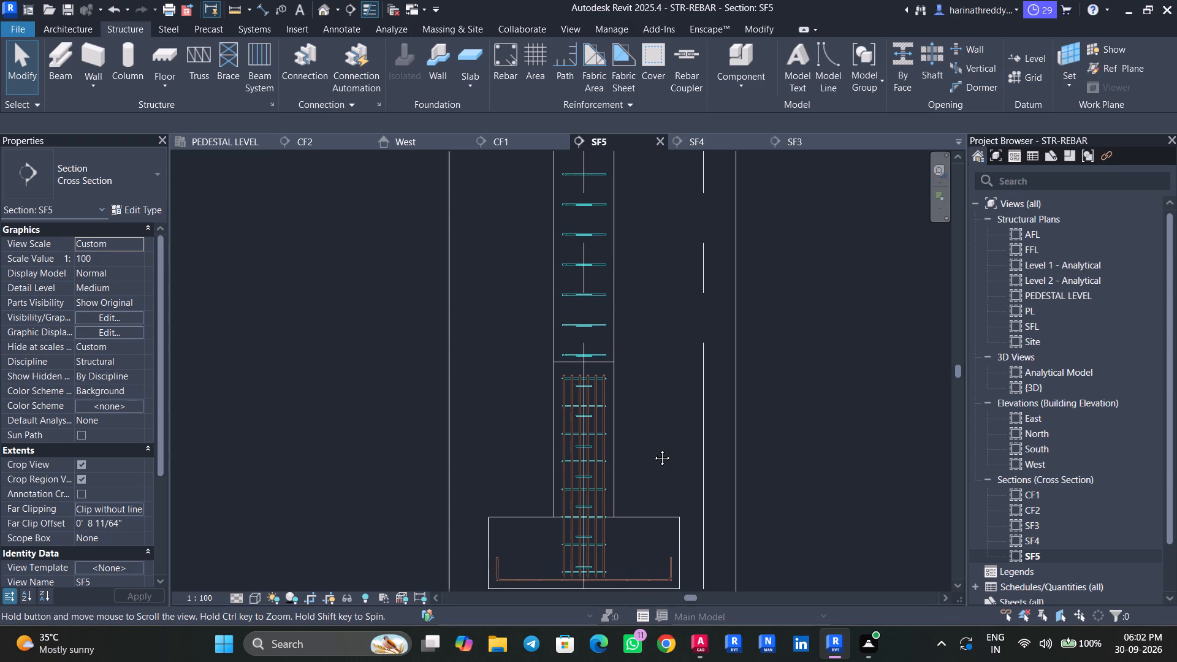
pyautogui.moveTo(653, 449); pyautogui.dragTo(653, 450, button='middle')
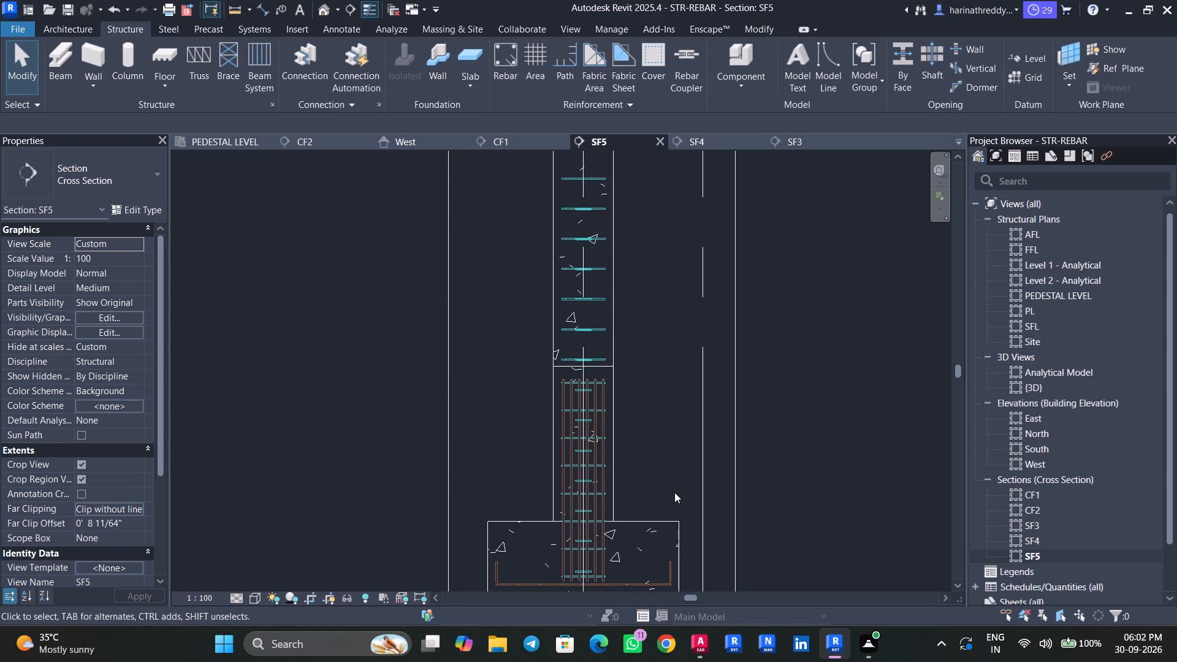
pyautogui.scroll(4, 566, 407)
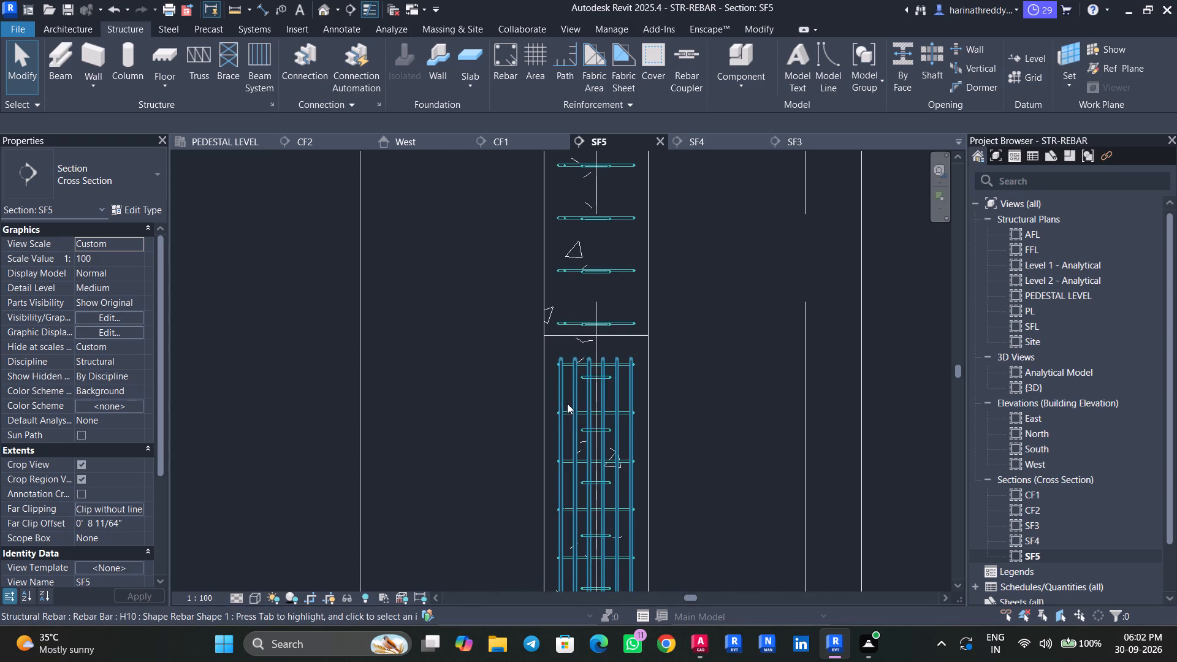
pyautogui.click(567, 403)
pyautogui.press('Escape')
pyautogui.press('Escape')
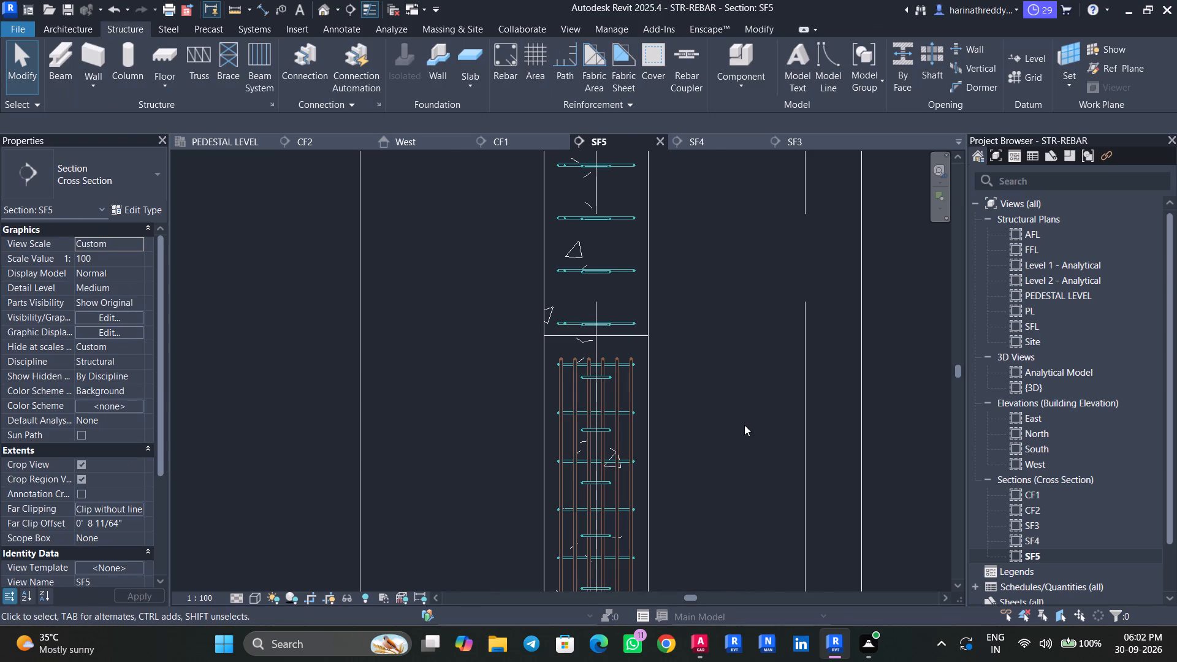
pyautogui.press('Escape')
pyautogui.press('Escape')
pyautogui.scroll(-2, 769, 438)
pyautogui.scroll(1, 769, 438)
pyautogui.scroll(-2, 769, 438)
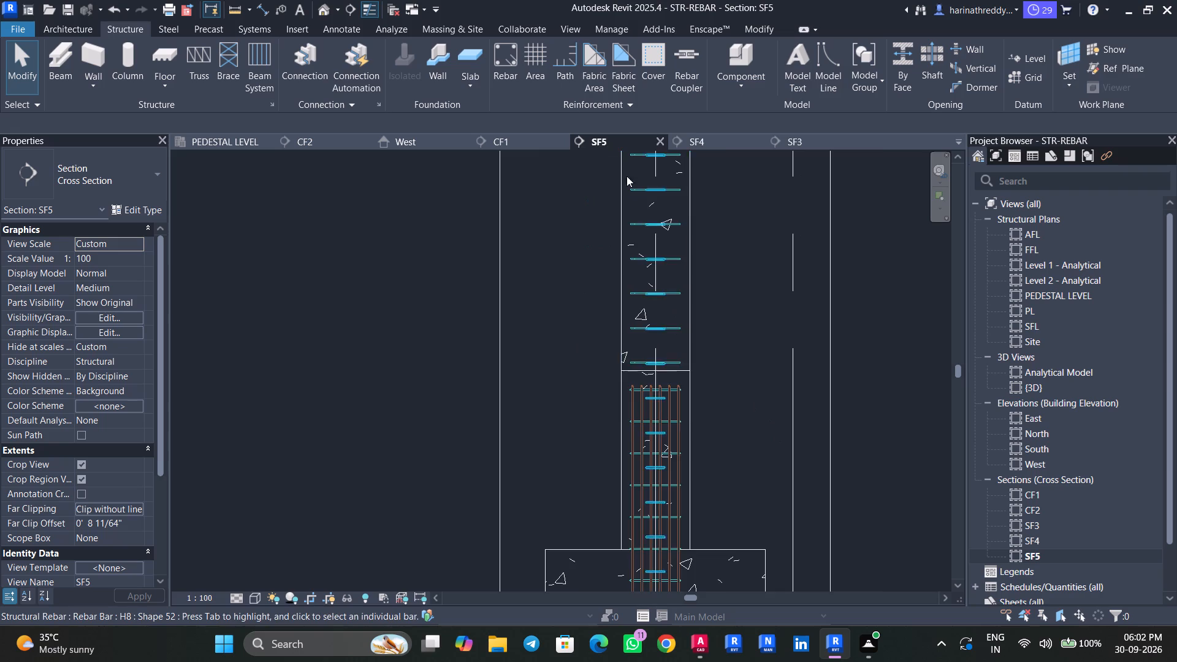
pyautogui.scroll(9, 622, 180)
pyautogui.scroll(-14, 686, 258)
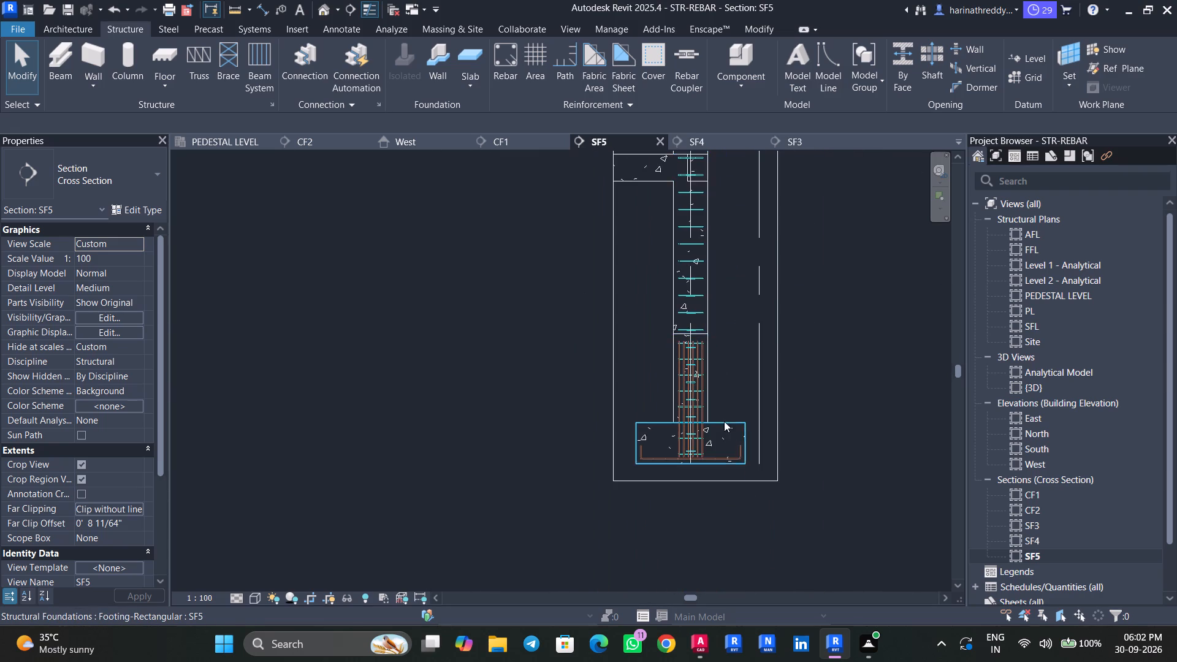
pyautogui.scroll(8, 722, 425)
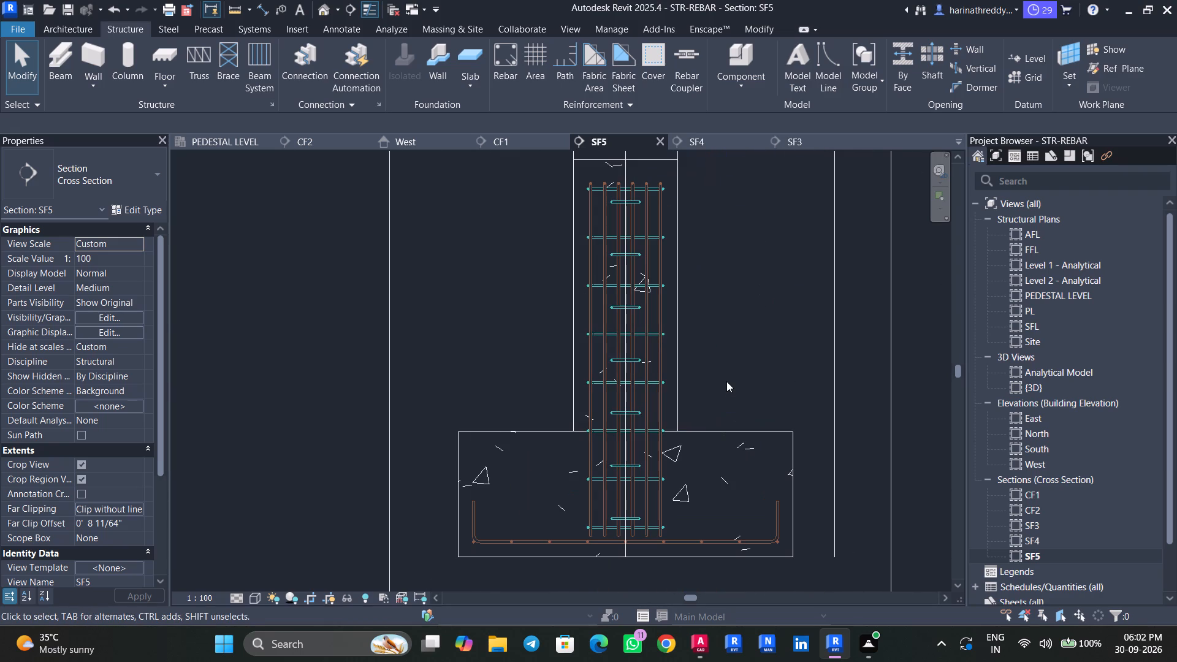
pyautogui.click(718, 449)
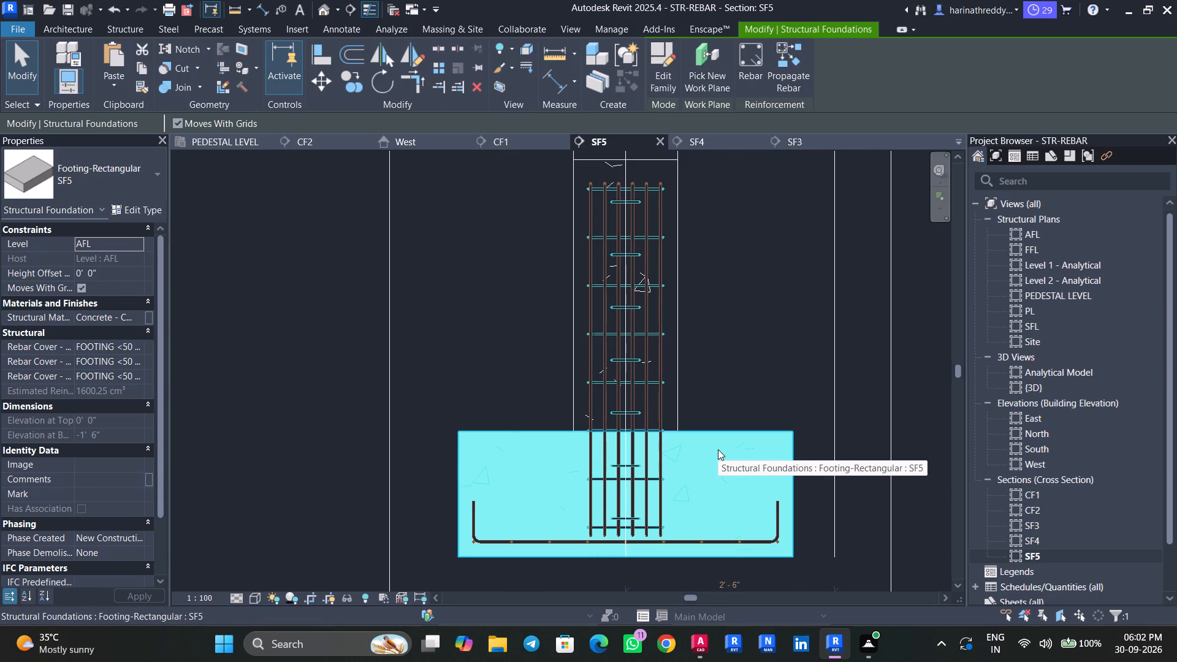
pyautogui.press('Escape')
pyautogui.press('Escape')
pyautogui.press('Escape')
# Reopen section view SF4 and examine how the pedestal bars and ties run from the footing to the column.
pyautogui.doubleClick(1032, 542)
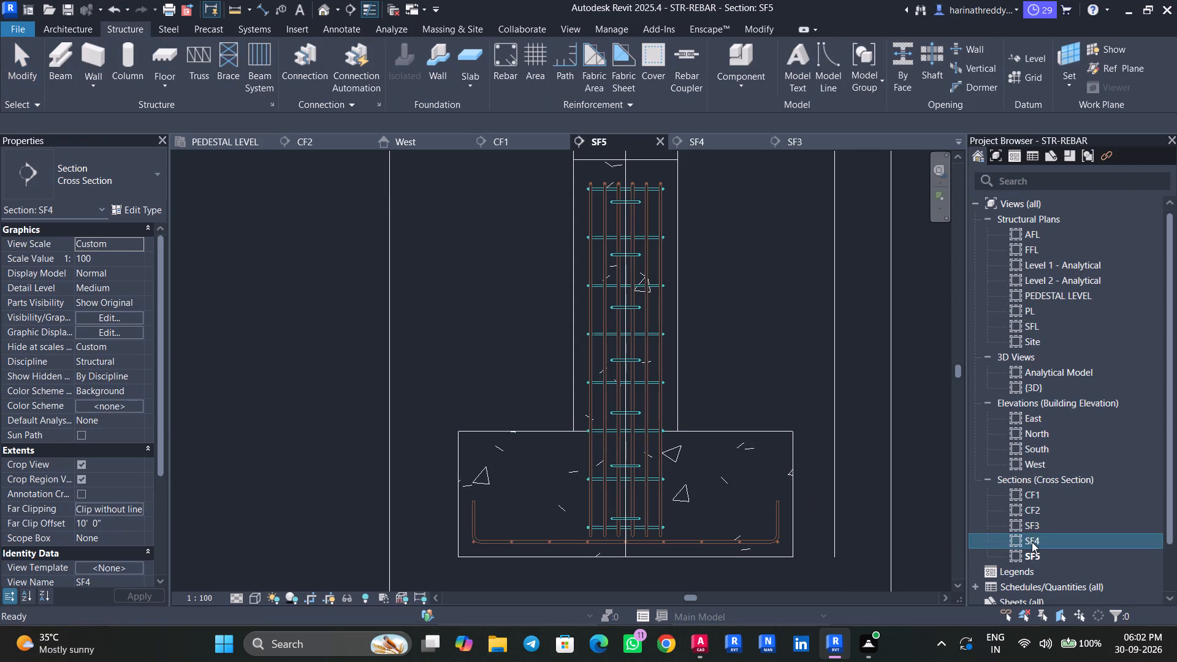
pyautogui.click(508, 362)
pyautogui.scroll(4, 508, 362)
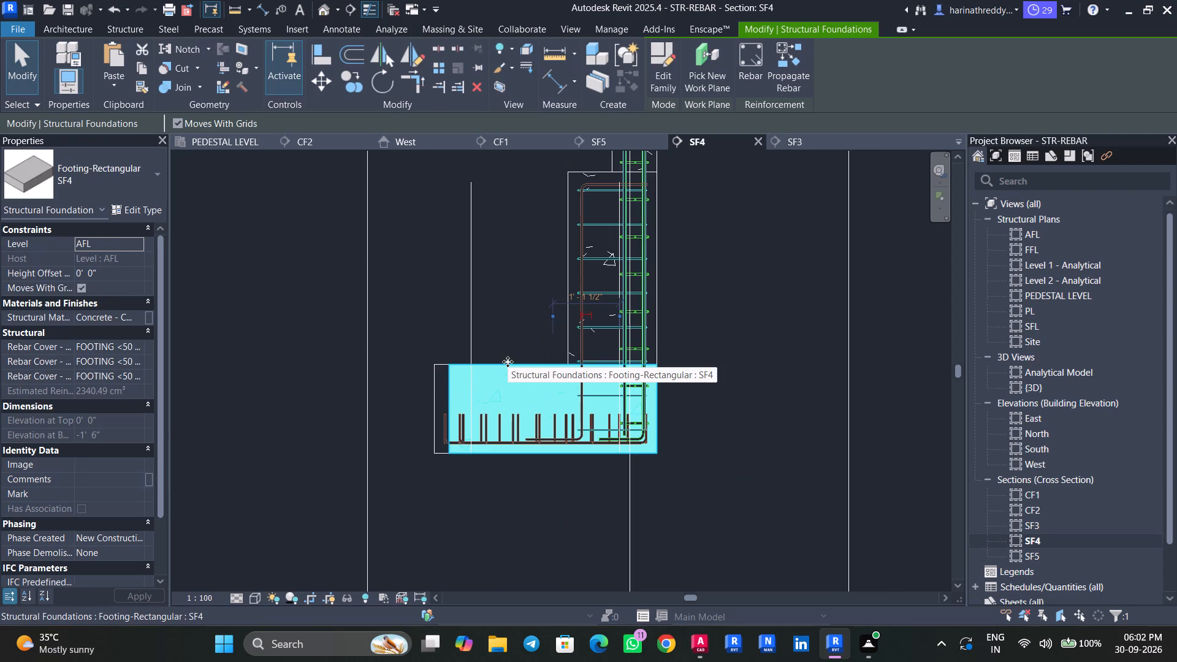
pyautogui.scroll(-2, 508, 362)
pyautogui.moveTo(511, 377); pyautogui.dragTo(530, 456, button='middle')
pyautogui.press('Escape')
pyautogui.press('Escape')
pyautogui.click(577, 293)
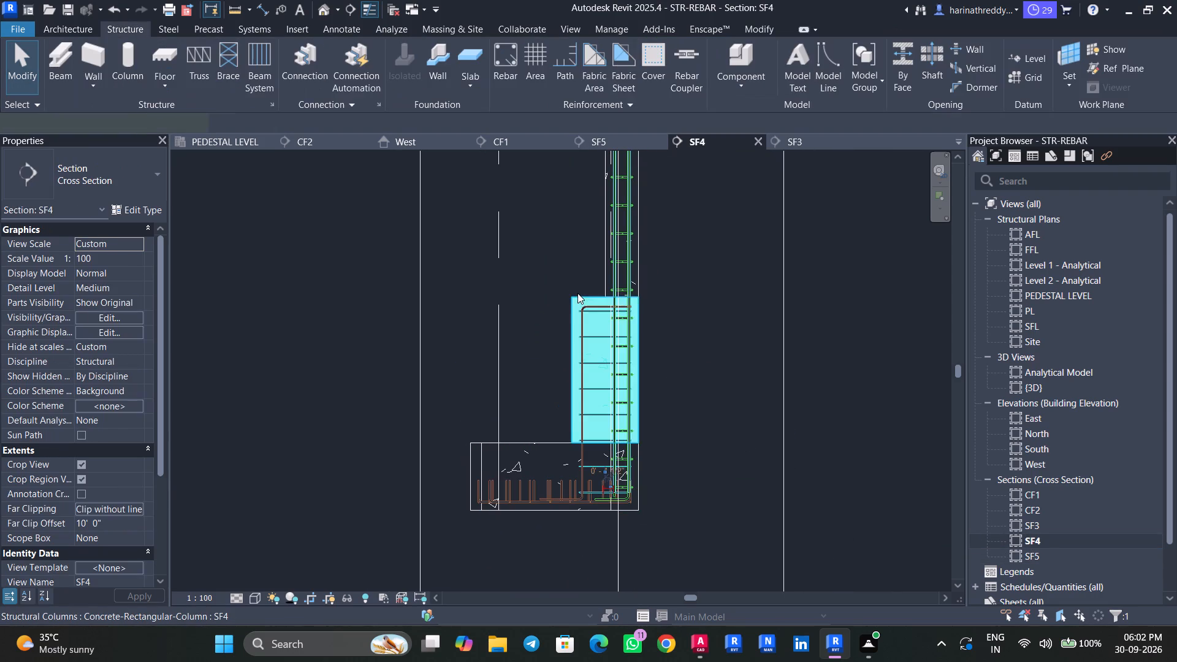
pyautogui.scroll(3, 574, 295)
pyautogui.moveTo(571, 309); pyautogui.dragTo(545, 353, button='middle')
pyautogui.press('Escape')
pyautogui.press('Escape')
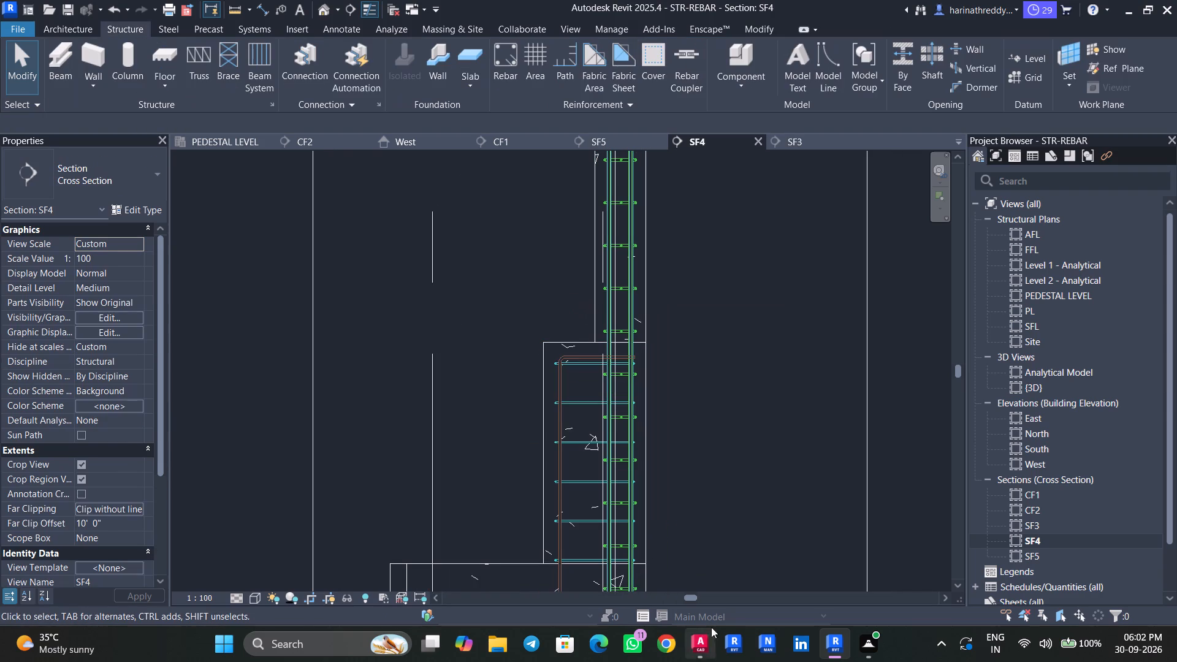
# Switch to AutoCAD and check the isolated footing schedule and the typical footing details drawn below it.
pyautogui.click(703, 596)
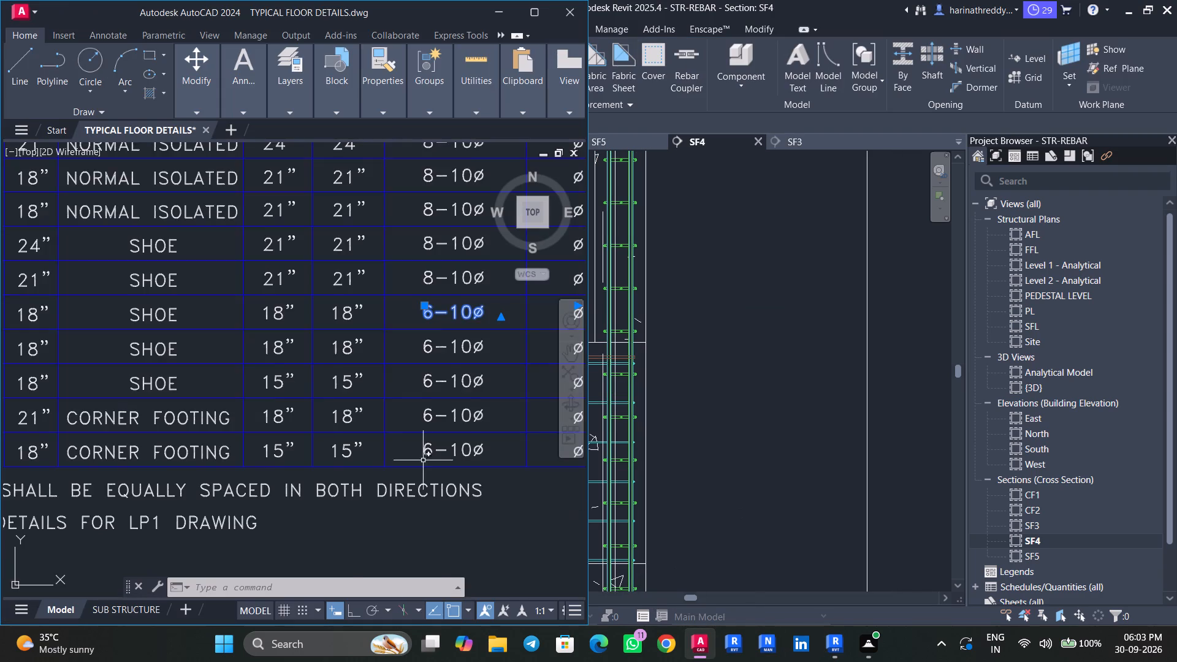
pyautogui.scroll(-3, 423, 460)
pyautogui.moveTo(417, 476); pyautogui.dragTo(408, 371, button='middle')
pyautogui.scroll(4, 366, 445)
pyautogui.moveTo(363, 487); pyautogui.dragTo(405, 316, button='middle')
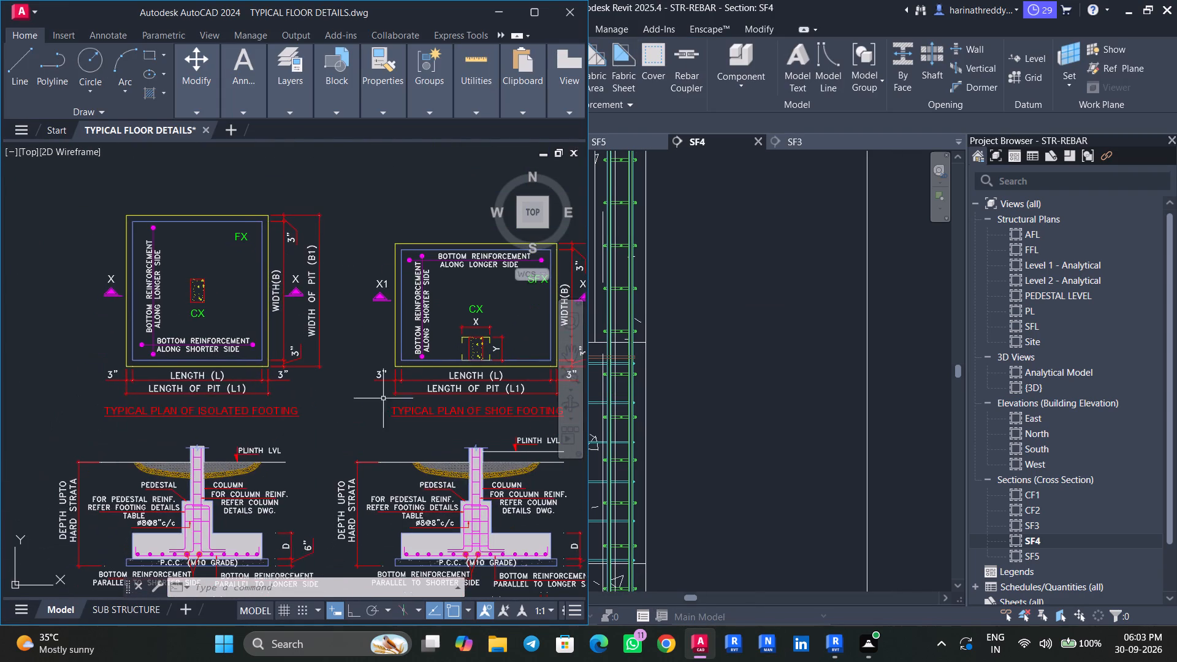
pyautogui.scroll(-3, 377, 404)
pyautogui.moveTo(373, 411); pyautogui.dragTo(326, 482, button='middle')
pyautogui.scroll(-1, 364, 390)
pyautogui.moveTo(351, 406); pyautogui.dragTo(253, 527, button='middle')
pyautogui.scroll(-3, 341, 426)
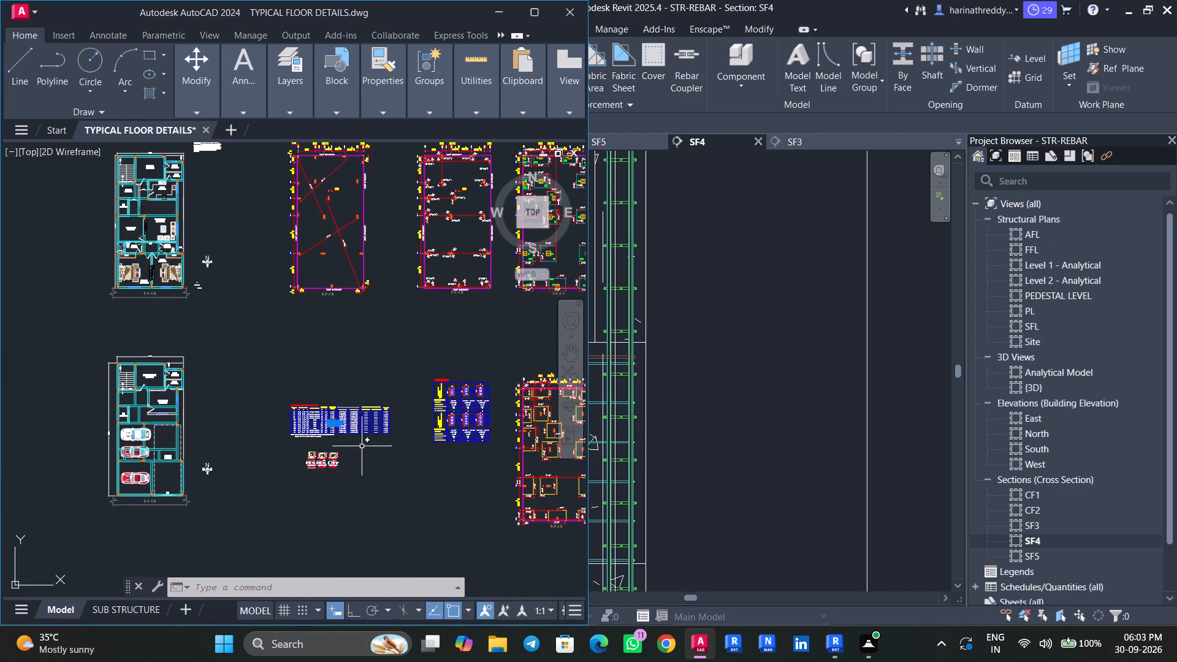
pyautogui.scroll(4, 461, 393)
pyautogui.scroll(-4, 449, 427)
pyautogui.moveTo(274, 464); pyautogui.dragTo(303, 428, button='middle')
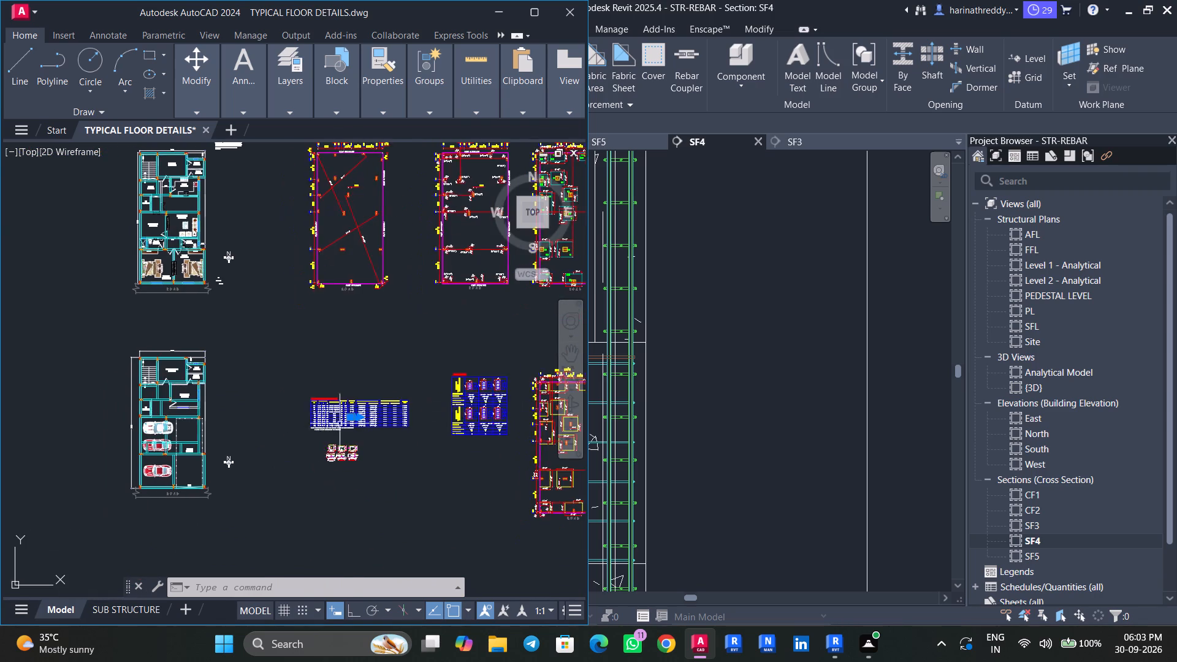
pyautogui.scroll(3, 358, 410)
pyautogui.moveTo(322, 449); pyautogui.dragTo(345, 427, button='middle')
pyautogui.scroll(2, 310, 433)
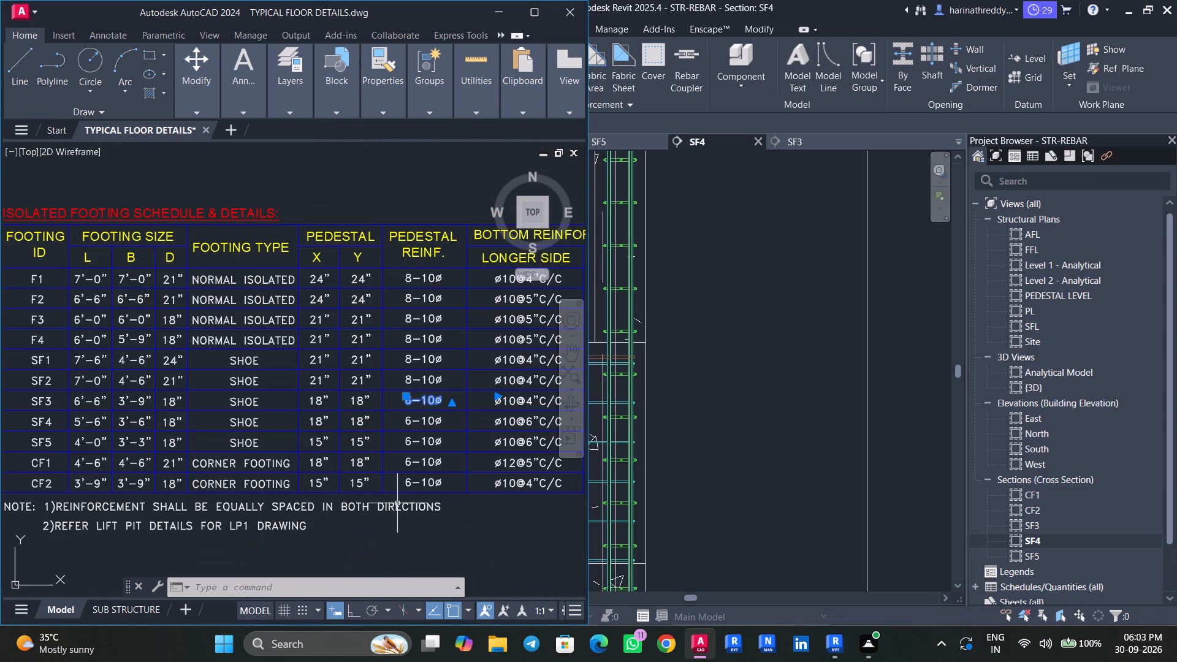
pyautogui.moveTo(440, 506); pyautogui.dragTo(433, 337, button='middle')
pyautogui.scroll(-2, 415, 401)
pyautogui.moveTo(378, 418); pyautogui.dragTo(394, 371, button='middle')
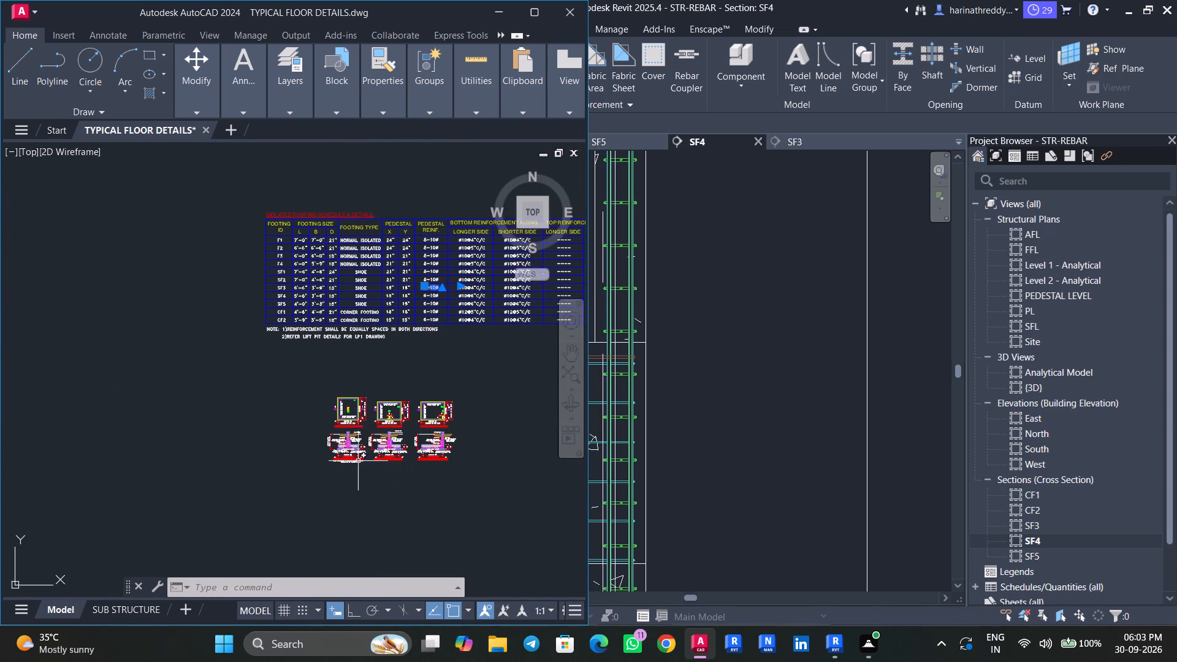
# Examine the typical shoe footing section for its pedestal bars, ties, column bars and bottom reinforcement.
pyautogui.scroll(3, 421, 479)
pyautogui.scroll(4, 259, 271)
pyautogui.moveTo(266, 297); pyautogui.dragTo(280, 376, button='middle')
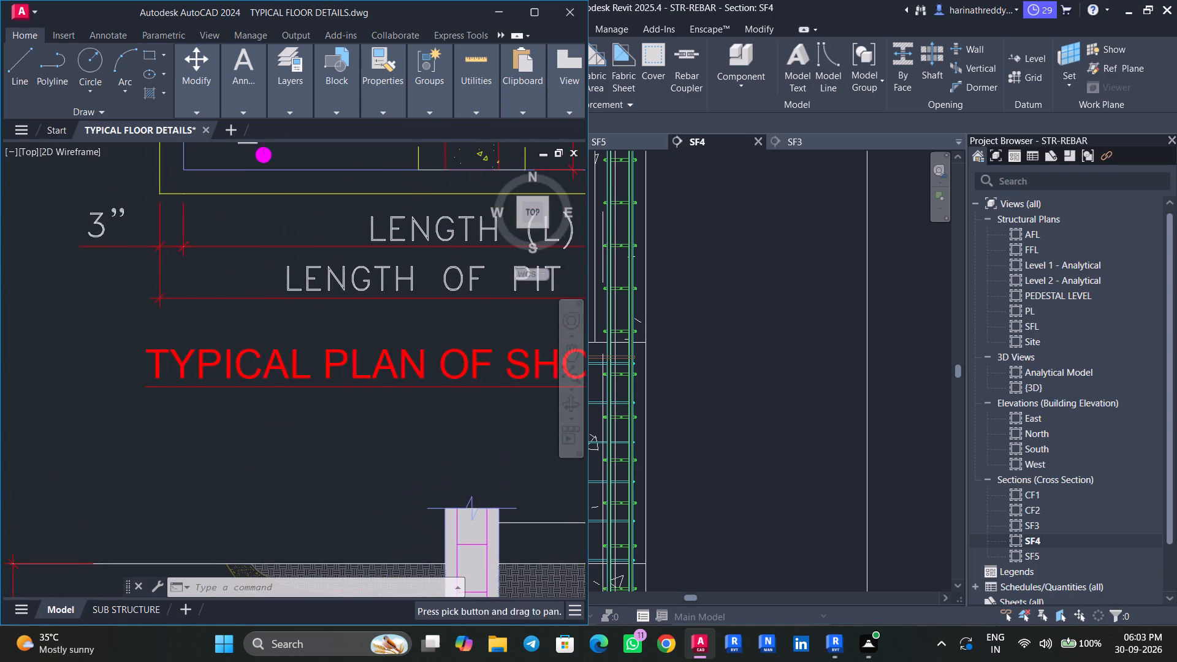
pyautogui.scroll(-2, 280, 376)
pyautogui.moveTo(316, 402); pyautogui.dragTo(303, 337, button='middle')
pyautogui.moveTo(349, 432); pyautogui.dragTo(349, 417, button='middle')
pyautogui.scroll(3, 331, 474)
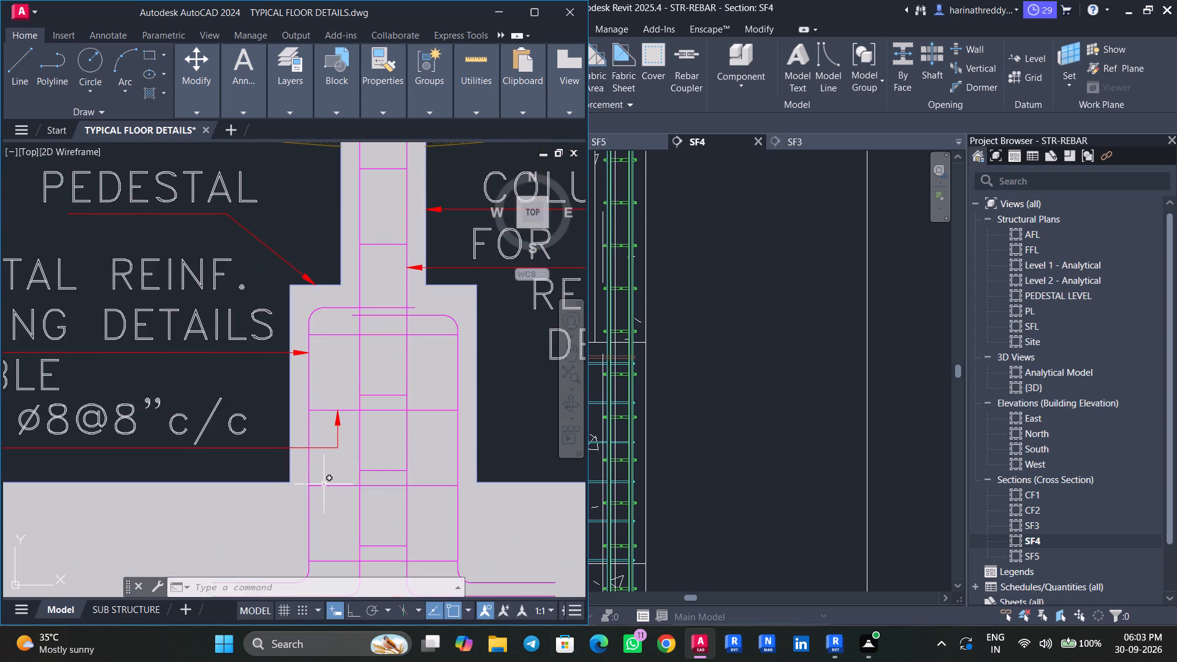
pyautogui.moveTo(324, 478); pyautogui.dragTo(348, 390, button='middle')
pyautogui.scroll(-1, 348, 390)
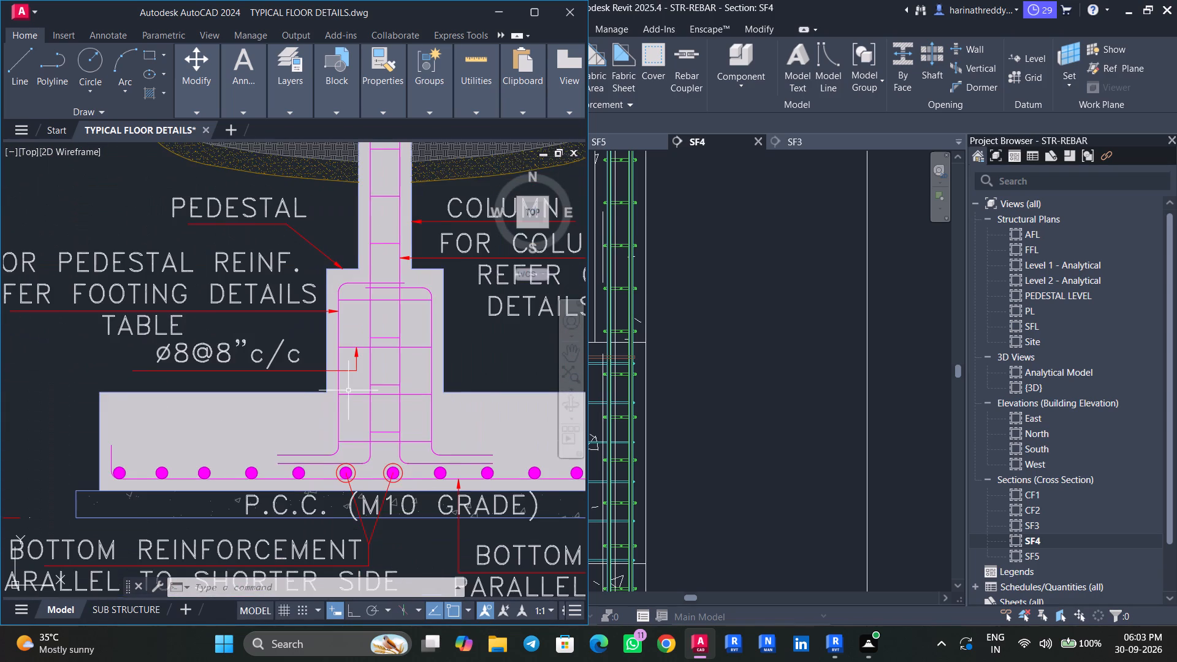
pyautogui.moveTo(348, 390); pyautogui.dragTo(460, 410, button='middle')
pyautogui.scroll(-2, 462, 410)
pyautogui.moveTo(317, 442); pyautogui.dragTo(484, 434, button='middle')
pyautogui.scroll(3, 263, 422)
pyautogui.moveTo(238, 432); pyautogui.dragTo(438, 435, button='middle')
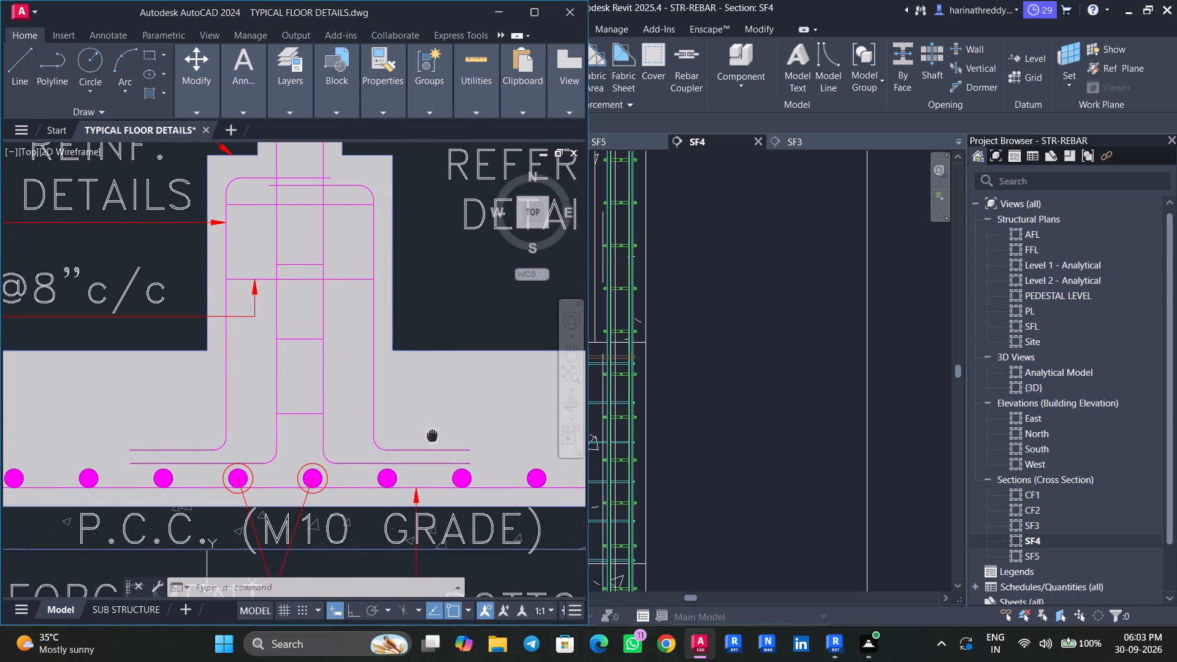
pyautogui.moveTo(438, 435); pyautogui.dragTo(438, 435, button='middle')
pyautogui.scroll(-2, 436, 438)
pyautogui.moveTo(433, 438); pyautogui.dragTo(263, 318, button='middle')
pyautogui.moveTo(403, 448); pyautogui.dragTo(197, 403, button='middle')
pyautogui.scroll(-2, 391, 417)
pyautogui.moveTo(458, 439); pyautogui.dragTo(360, 466, button='middle')
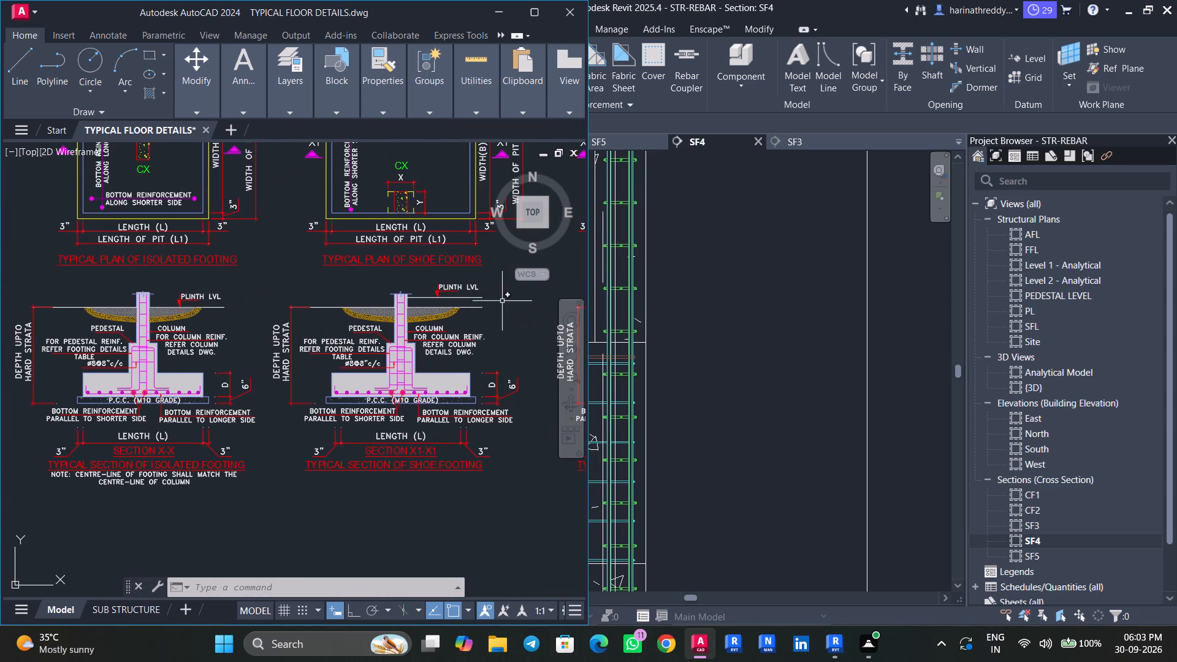
# Return to Revit and open section view SF5 to look over its pedestal and footing reinforcement.
pyautogui.click(495, 17)
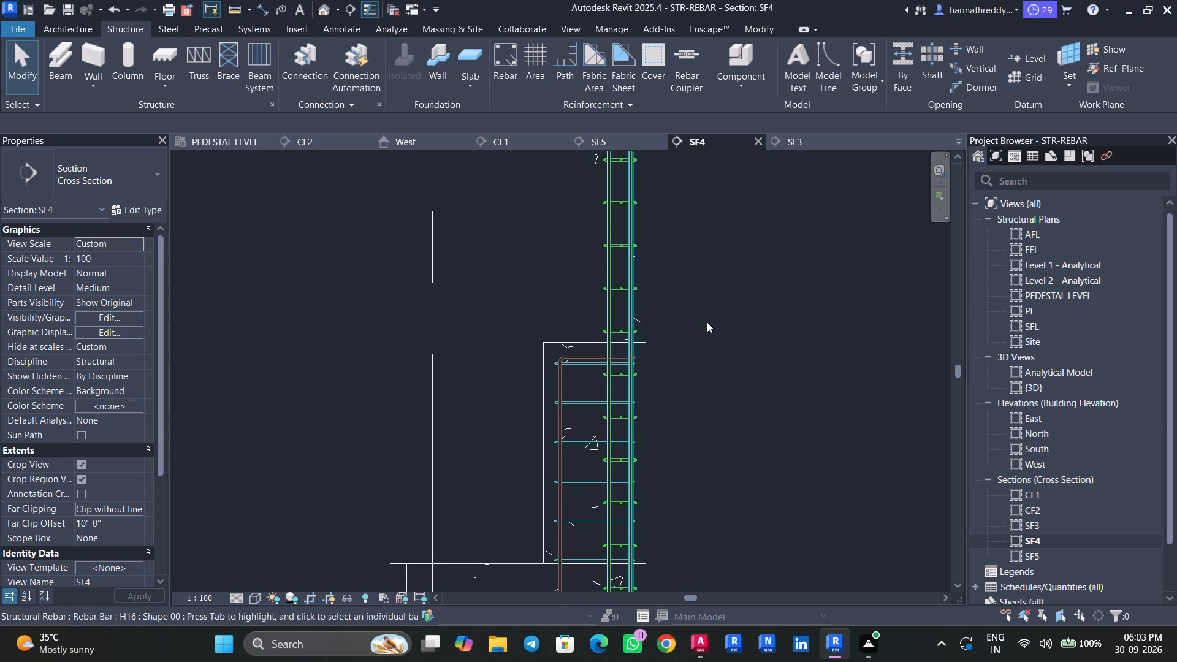
pyautogui.doubleClick(1035, 555)
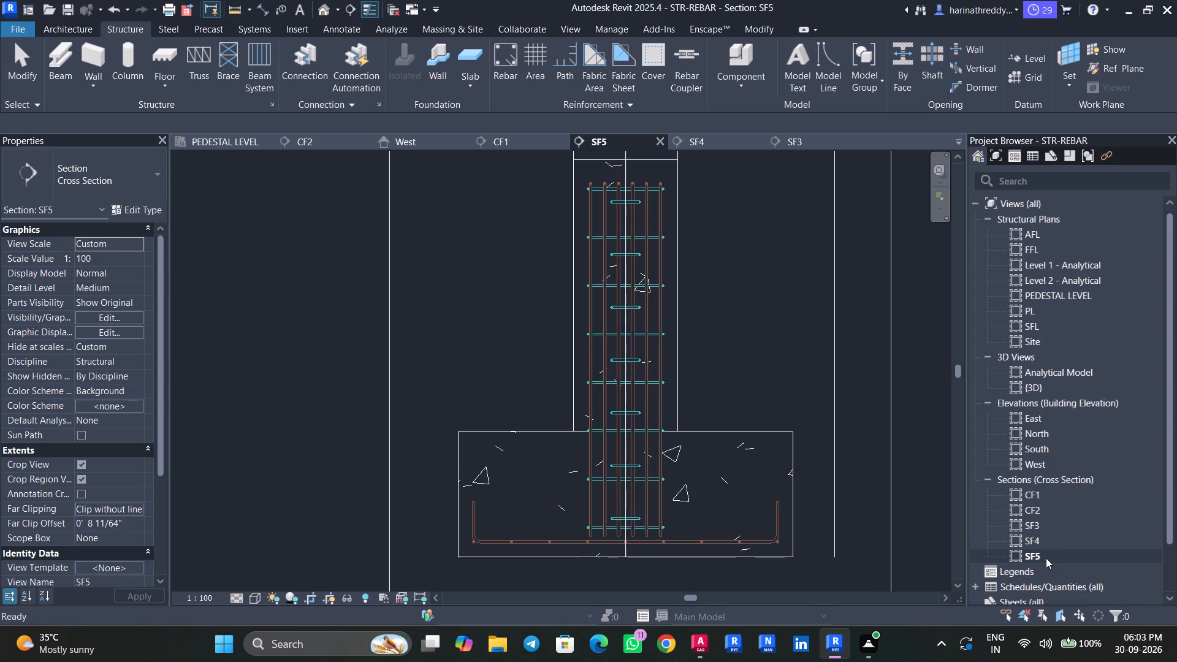
pyautogui.click(715, 436)
pyautogui.press('Escape')
pyautogui.press('Escape')
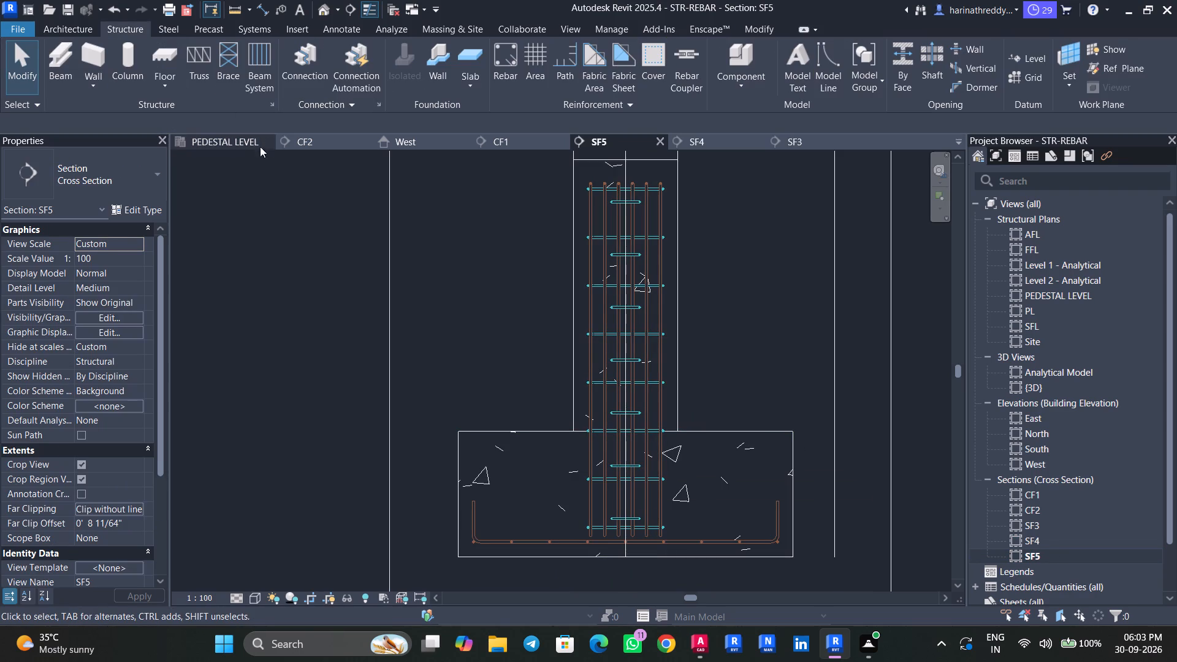
# Check the PEDESTAL LEVEL and AFL plans, inspecting the footings at grids F and H and their section marks.
pyautogui.click(238, 142)
pyautogui.scroll(-11, 527, 290)
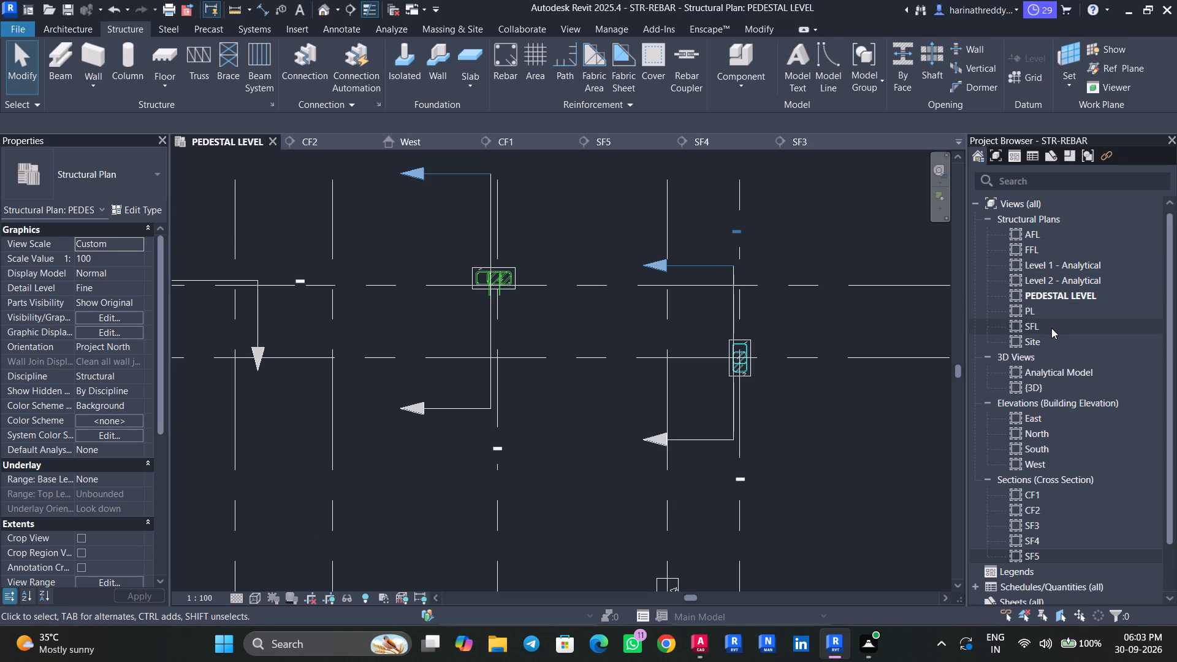
pyautogui.doubleClick(1035, 235)
pyautogui.click(685, 249)
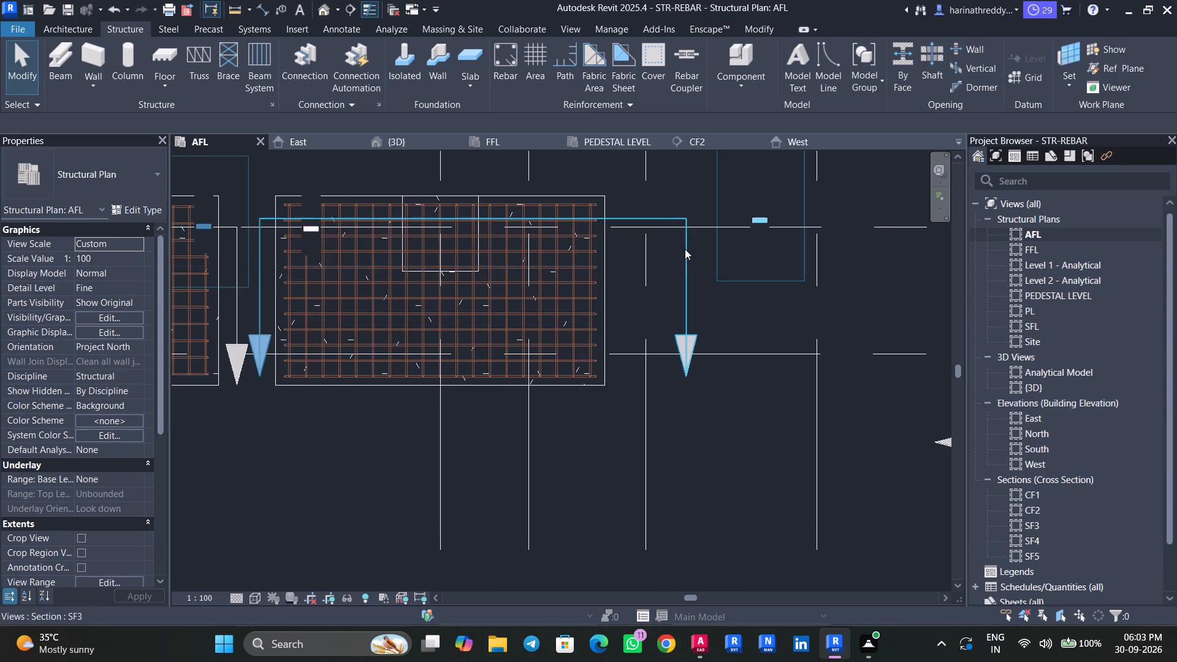
pyautogui.scroll(-5, 716, 300)
pyautogui.moveTo(714, 299); pyautogui.dragTo(357, 360, button='middle')
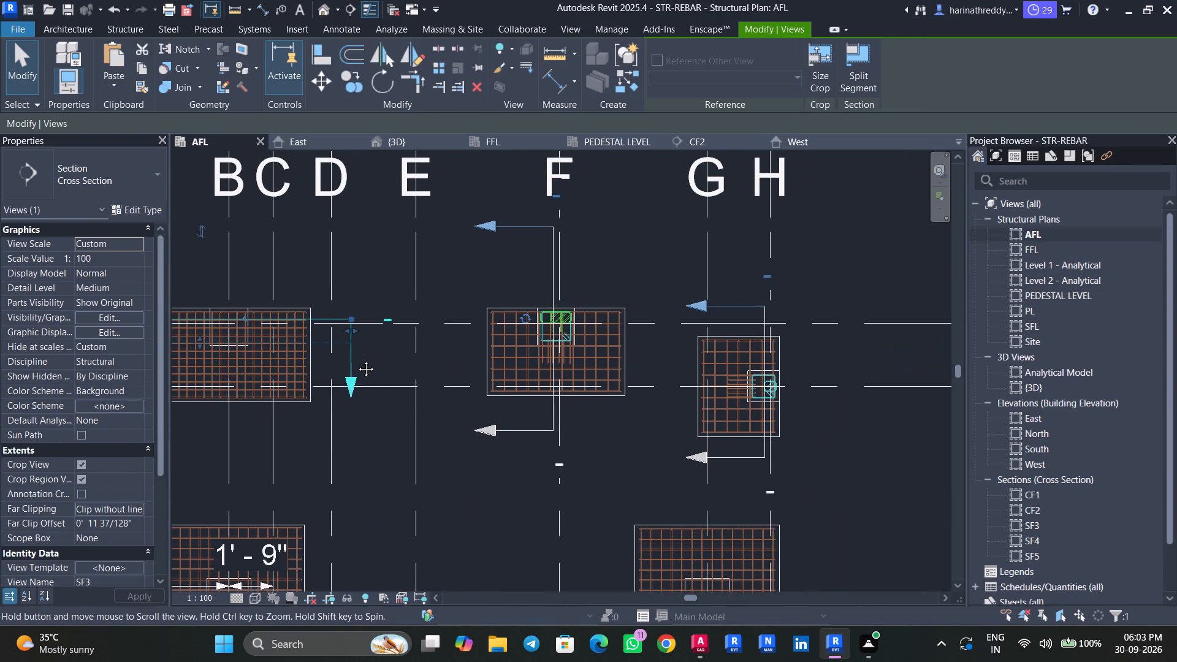
pyautogui.moveTo(357, 360); pyautogui.dragTo(356, 360, button='middle')
pyautogui.press('Escape')
pyautogui.press('Escape')
pyautogui.click(539, 267)
pyautogui.press('Escape')
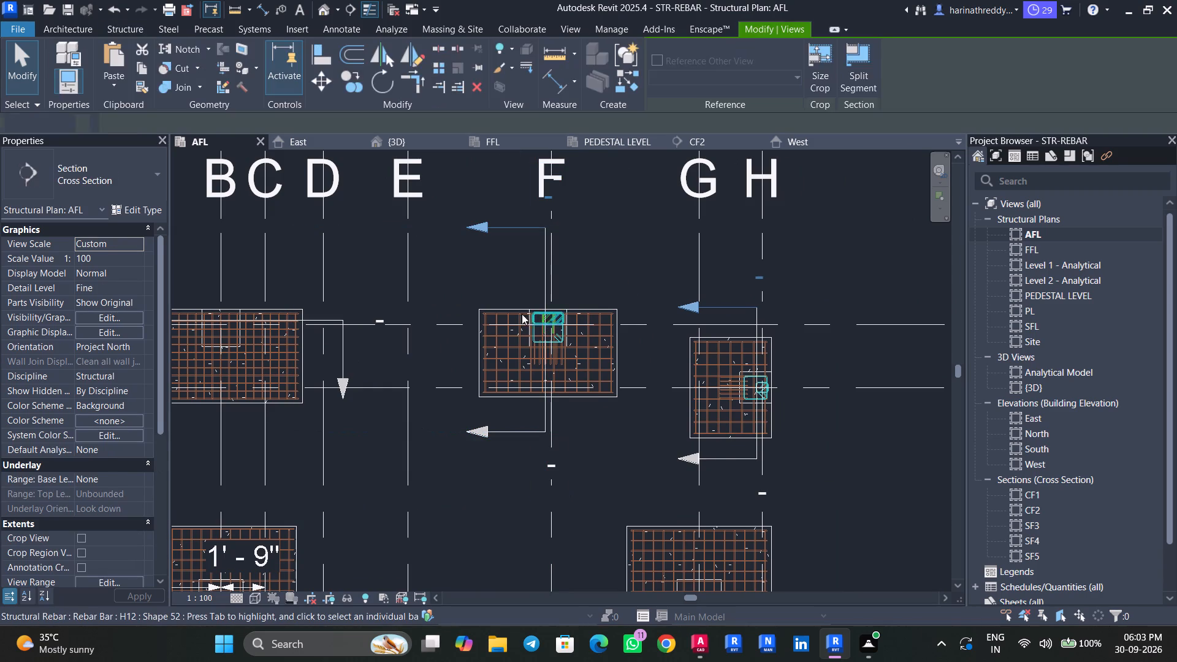
pyautogui.scroll(4, 465, 330)
pyautogui.click(485, 335)
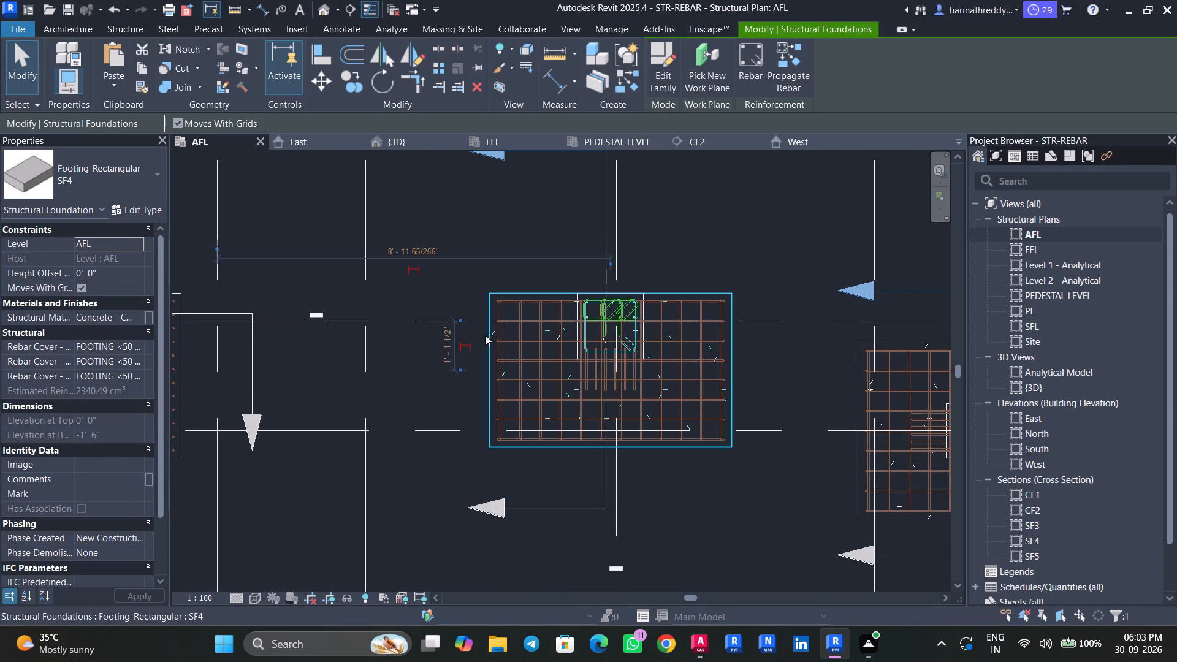
pyautogui.scroll(4, 485, 335)
pyautogui.moveTo(485, 335); pyautogui.dragTo(323, 365, button='middle')
pyautogui.scroll(-4, 322, 365)
pyautogui.press('Escape')
pyautogui.press('Escape')
pyautogui.click(724, 370)
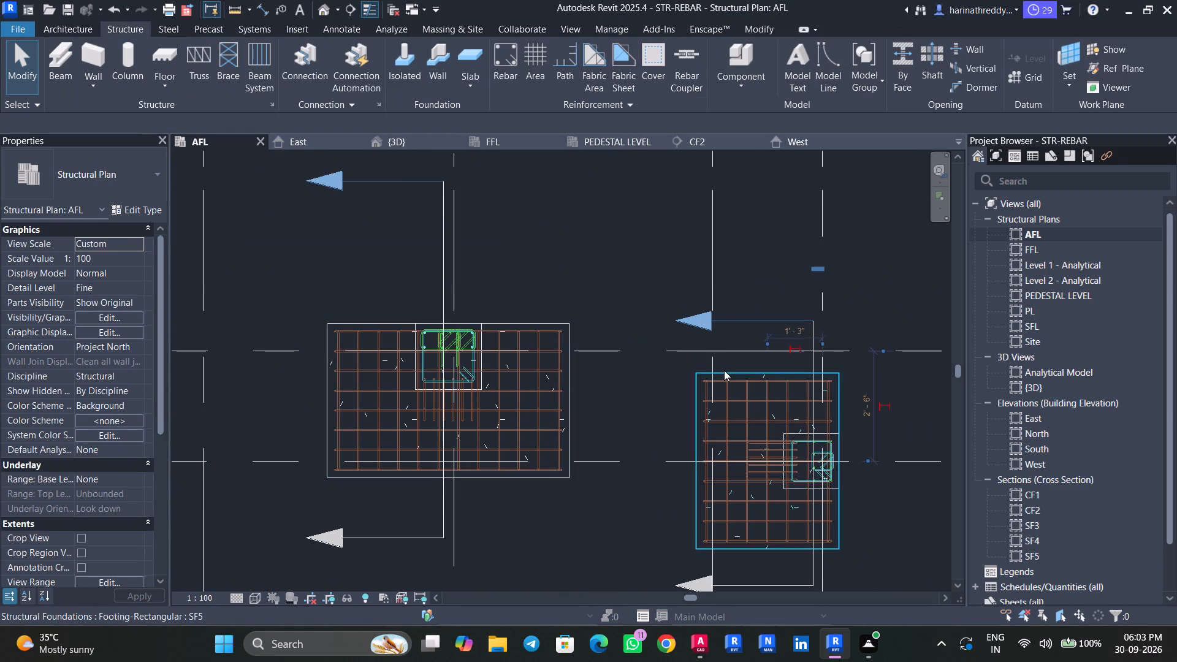
pyautogui.moveTo(753, 370); pyautogui.dragTo(672, 313, button='middle')
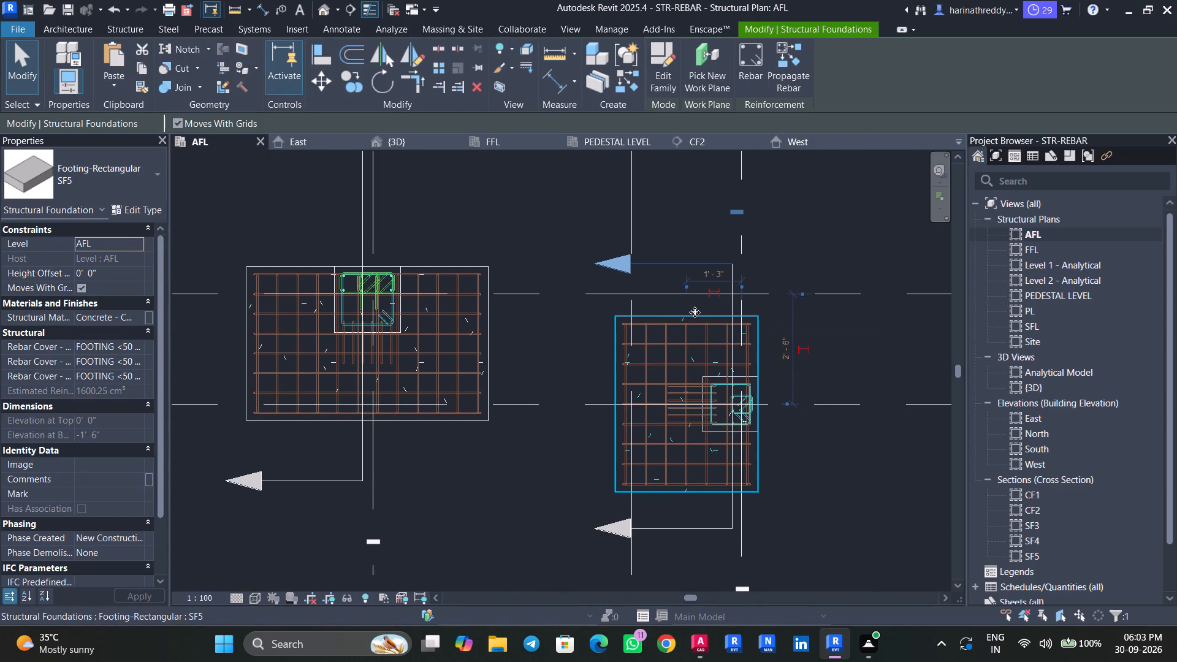
# Reopen section view SF5 and inspect its H10 pedestal bar set and the ties continuing up the column.
pyautogui.click(1032, 557)
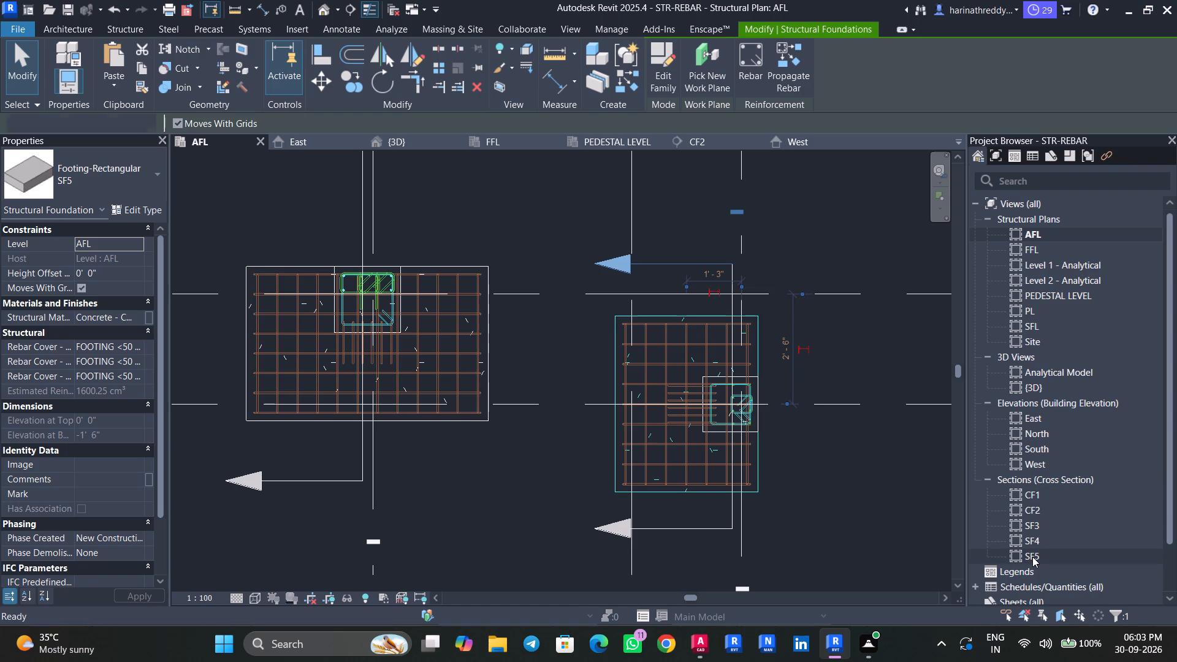
pyautogui.doubleClick(1032, 557)
pyautogui.press('Escape')
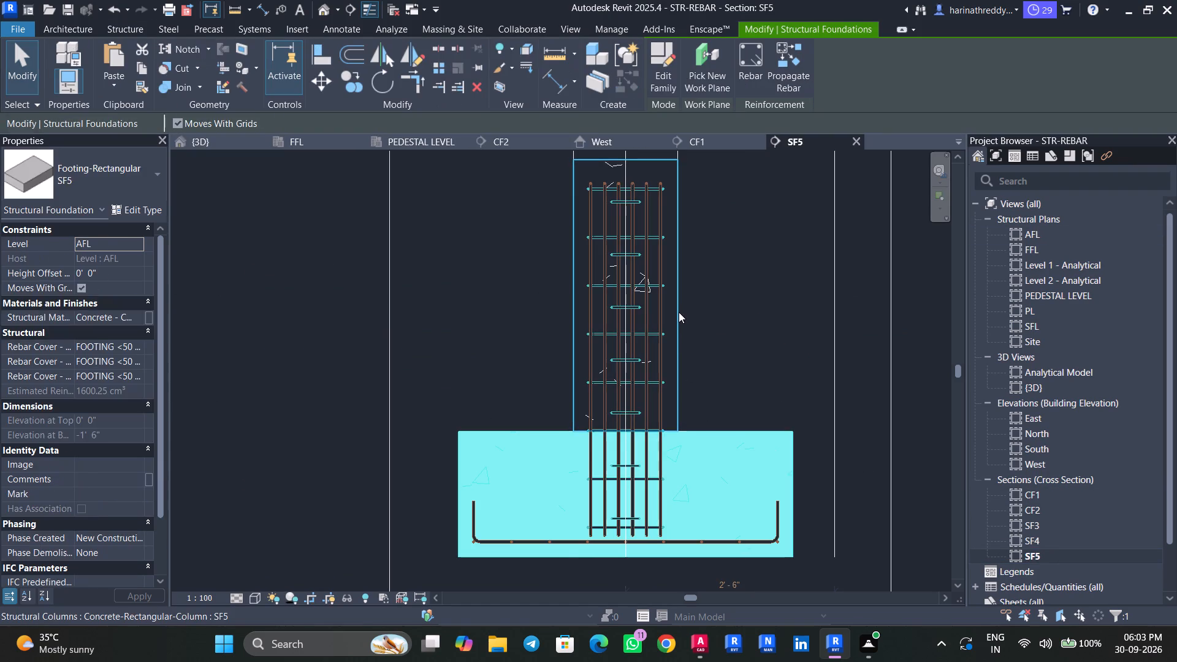
pyautogui.press('Escape')
pyautogui.click(676, 324)
pyautogui.press('Escape')
pyautogui.press('Escape')
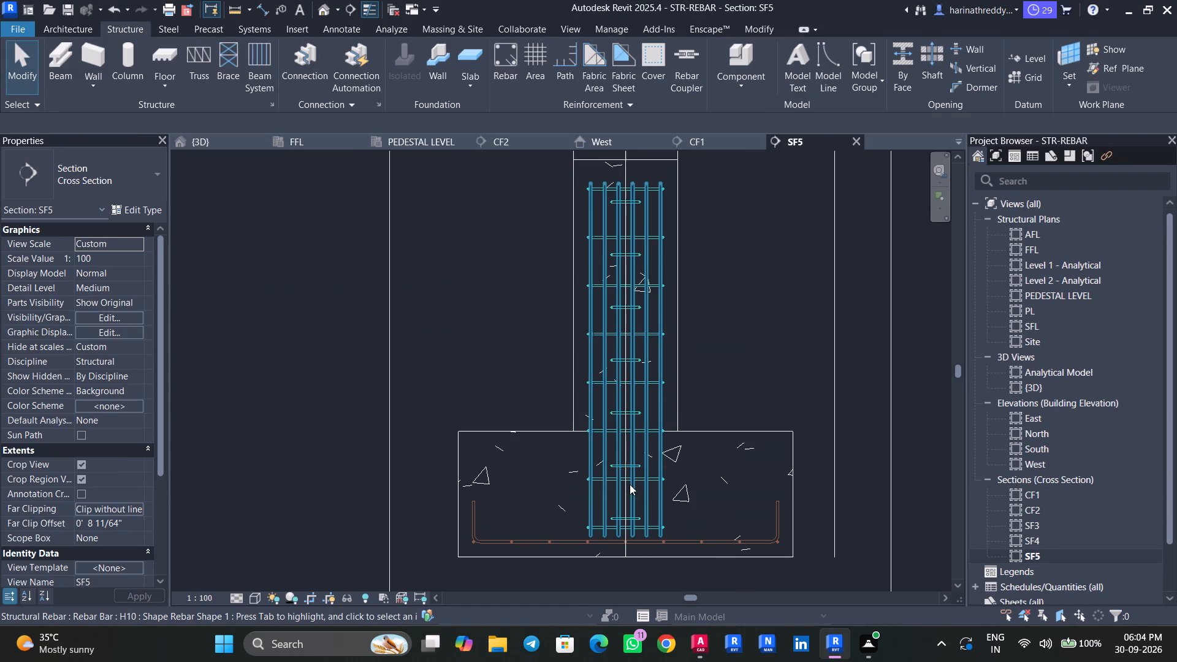
pyautogui.click(629, 481)
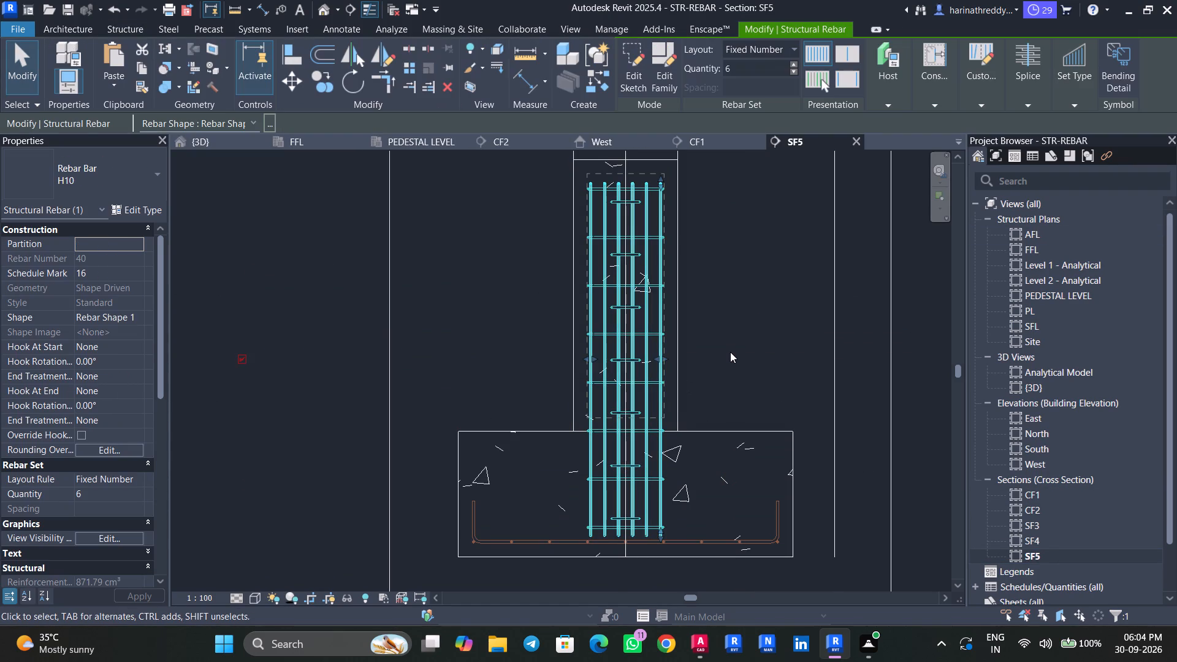
pyautogui.scroll(2, 710, 306)
pyautogui.moveTo(710, 306); pyautogui.dragTo(687, 422, button='middle')
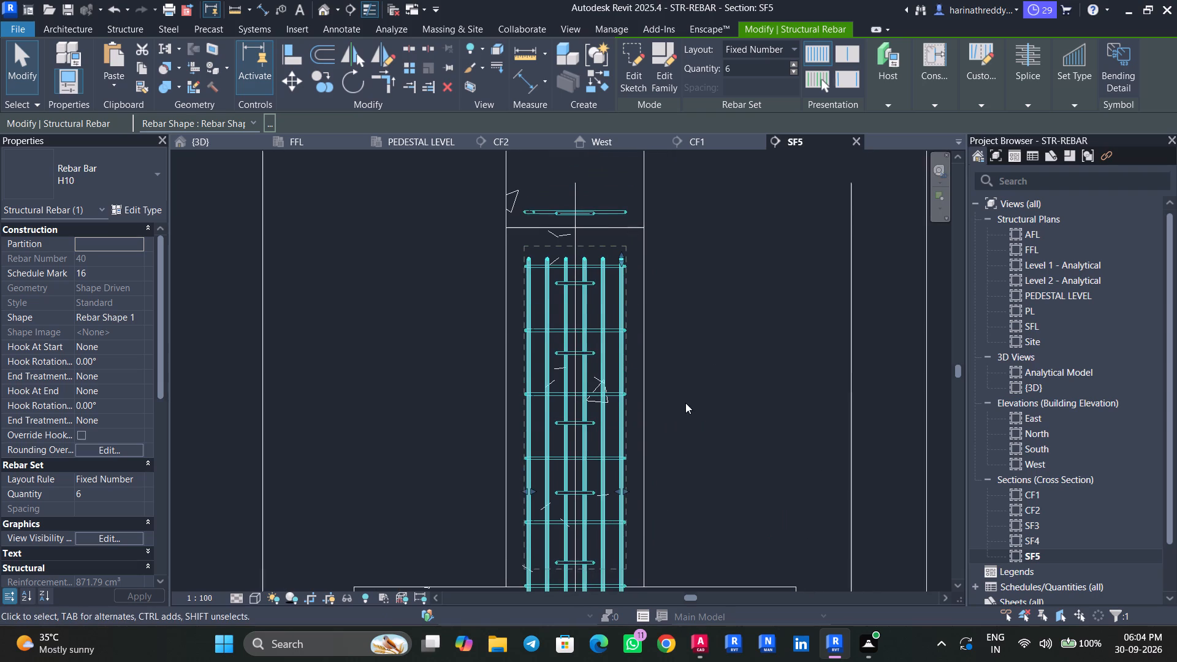
pyautogui.scroll(-2, 674, 379)
pyautogui.moveTo(681, 348); pyautogui.dragTo(685, 498, button='middle')
pyautogui.scroll(-3, 687, 458)
pyautogui.scroll(3, 630, 432)
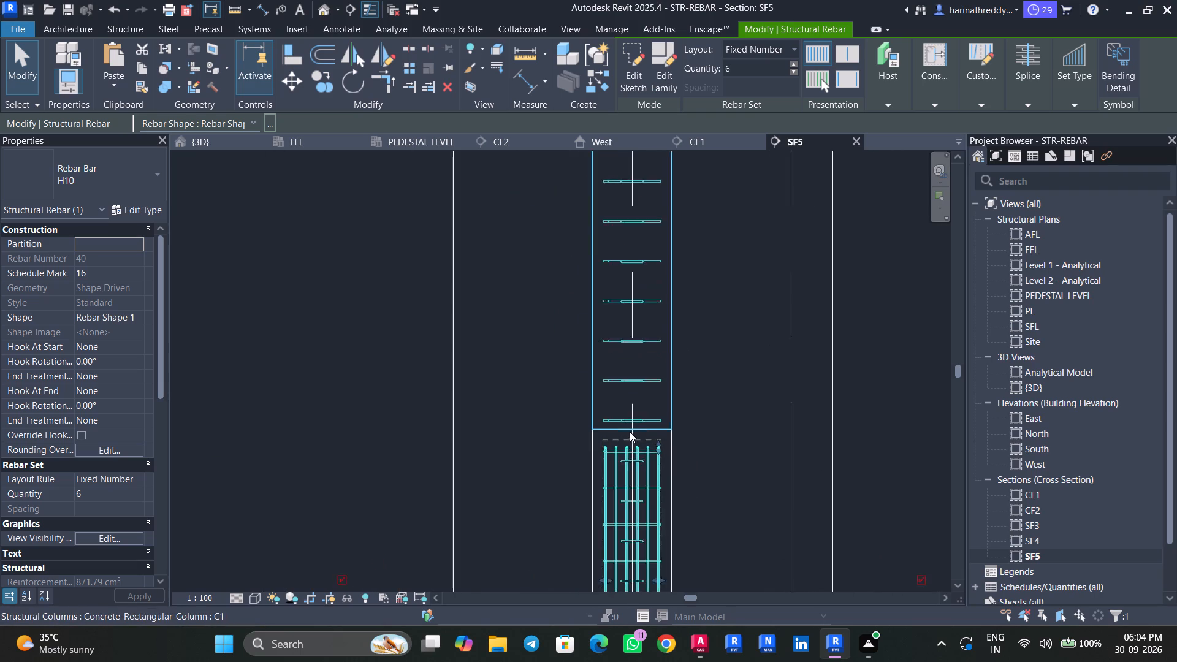
pyautogui.press('Escape')
pyautogui.press('Escape')
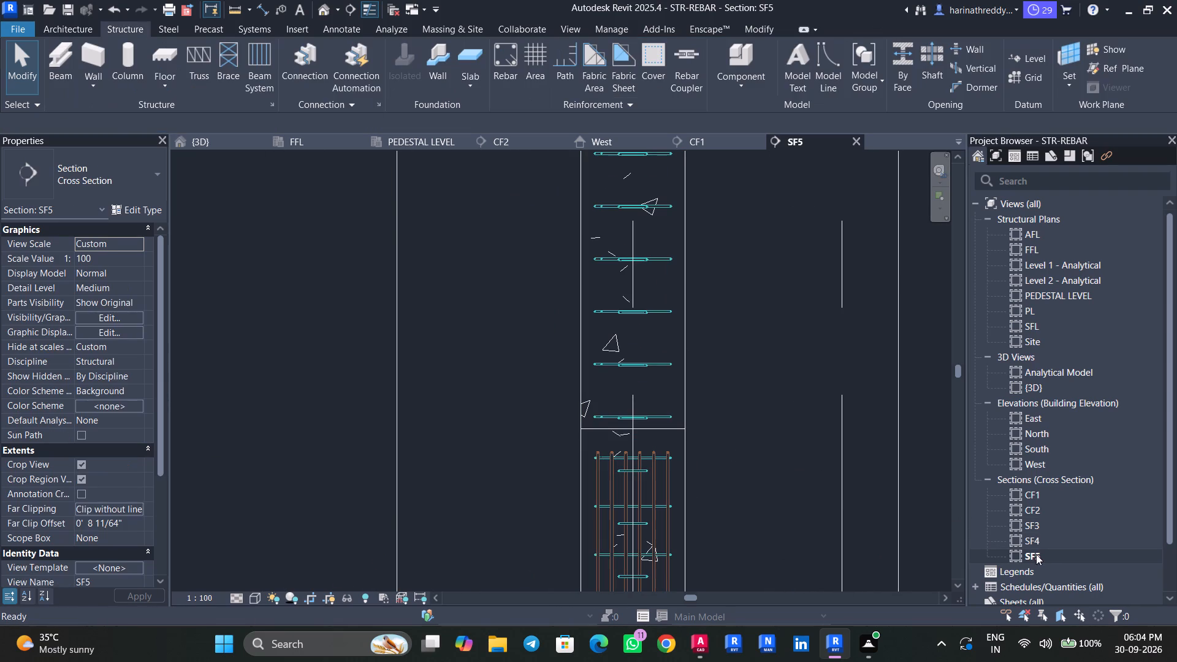
# Open the 3D view and examine the reinforcement of the SF5 footing, its pedestal and the neighbouring shoe footing.
pyautogui.click(326, 13)
pyautogui.scroll(5, 572, 447)
pyautogui.scroll(3, 455, 511)
pyautogui.moveTo(451, 495); pyautogui.dragTo(541, 308, button='middle')
pyautogui.click(560, 395)
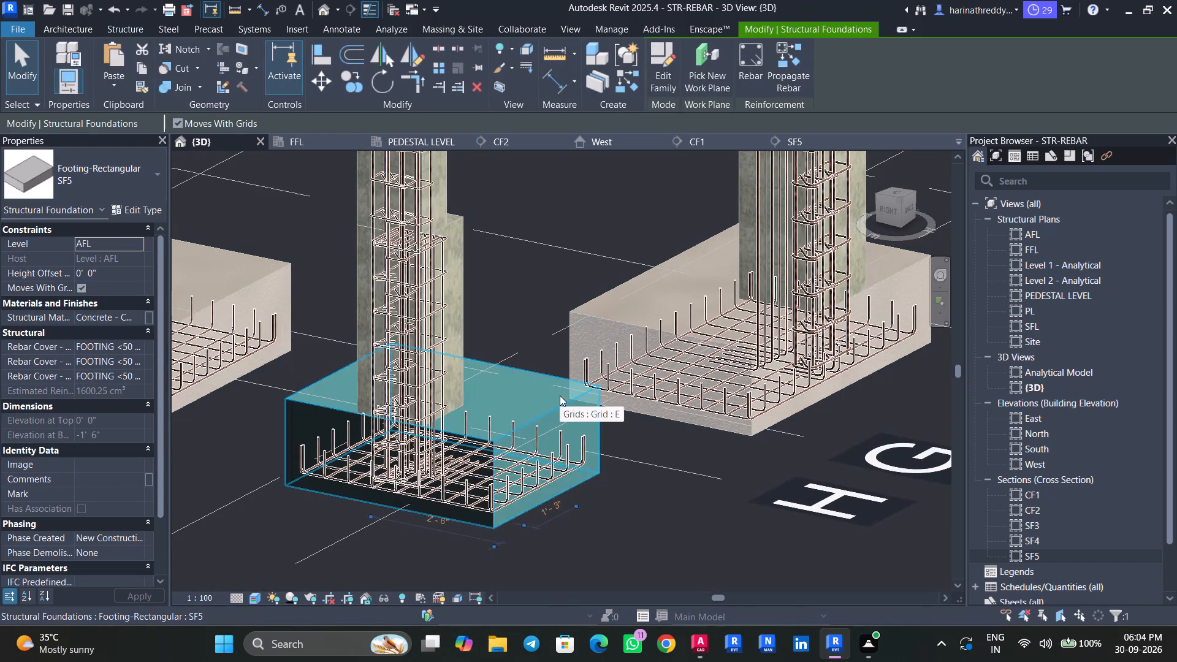
pyautogui.press('Escape')
pyautogui.press('Escape')
pyautogui.moveTo(493, 223); pyautogui.dragTo(520, 310, button='middle')
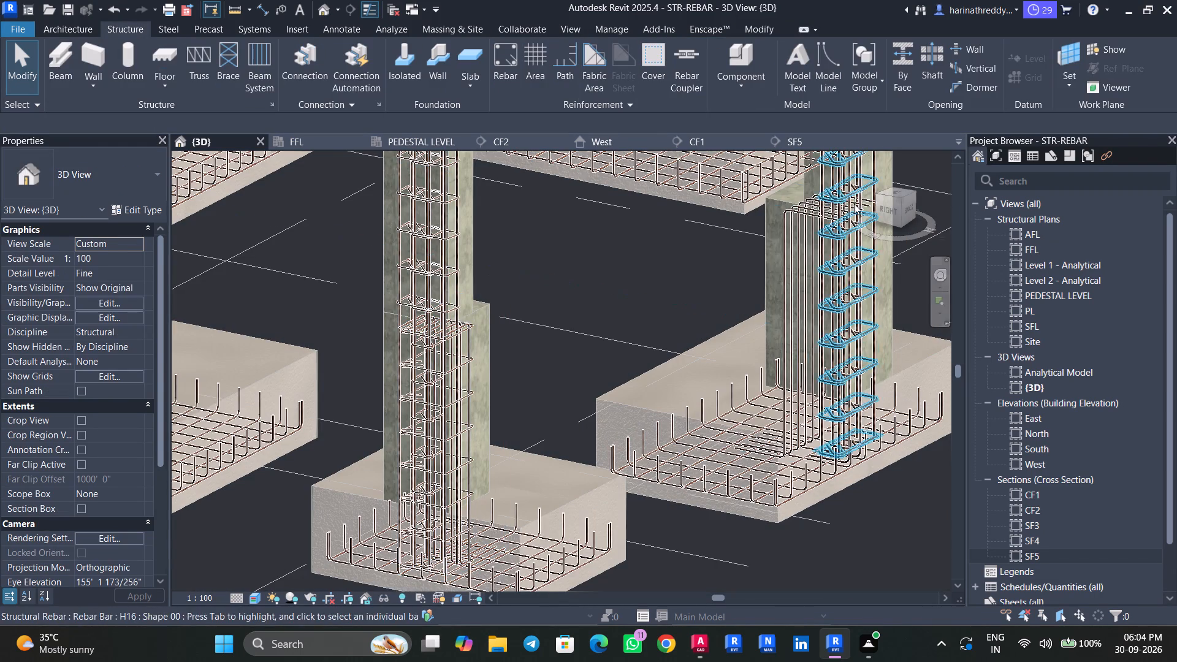
# Orient the 3D view to the Right face and inspect the SF5 footing, pedestal and C1 column reinforcement.
pyautogui.click(890, 213)
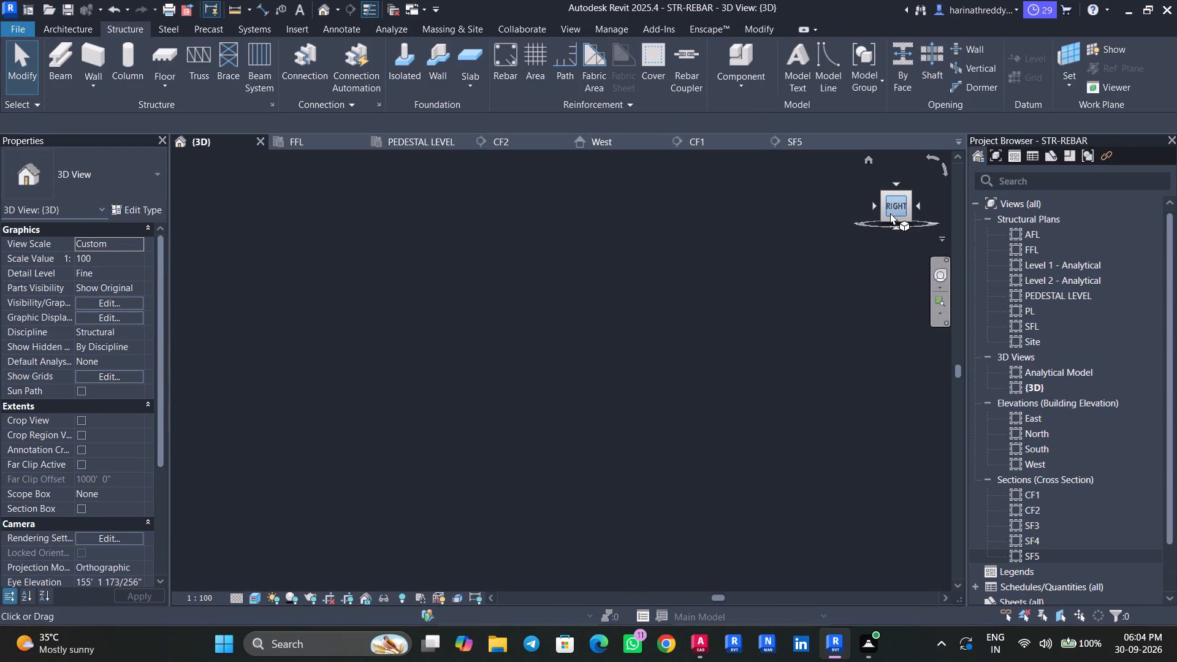
pyautogui.scroll(14, 445, 390)
pyautogui.scroll(-1, 468, 374)
pyautogui.scroll(11, 468, 373)
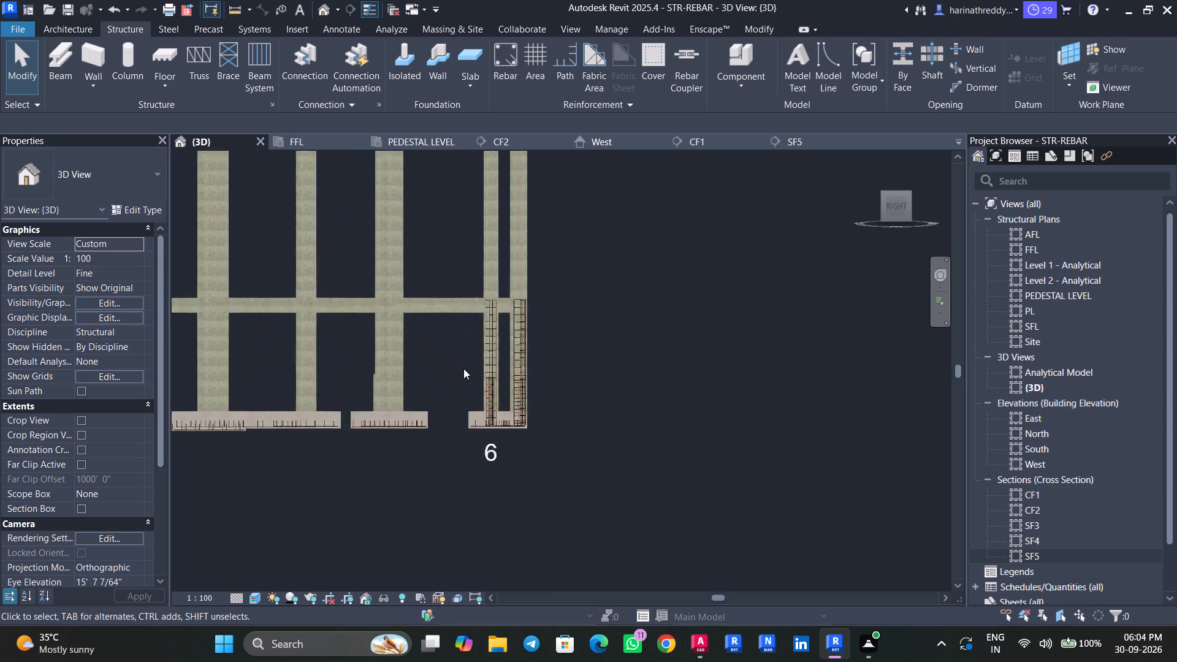
pyautogui.scroll(8, 463, 368)
pyautogui.moveTo(521, 395); pyautogui.dragTo(479, 310, button='middle')
pyautogui.click(476, 484)
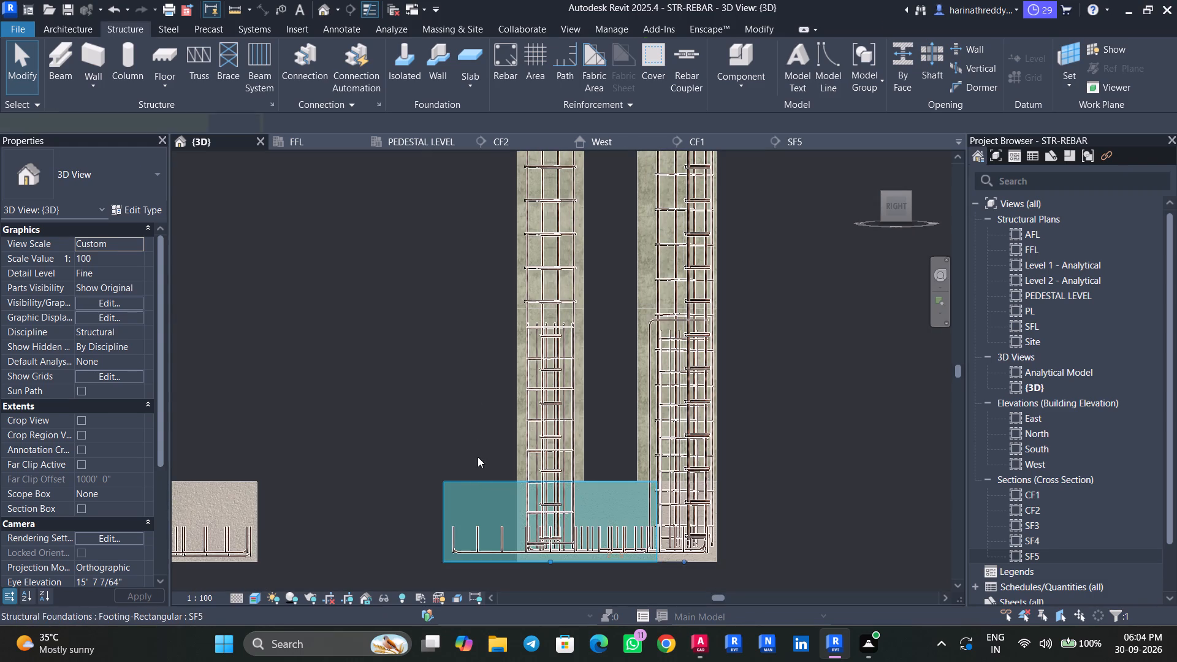
pyautogui.moveTo(475, 437); pyautogui.dragTo(455, 523, button='middle')
pyautogui.press('Escape')
pyautogui.click(491, 367)
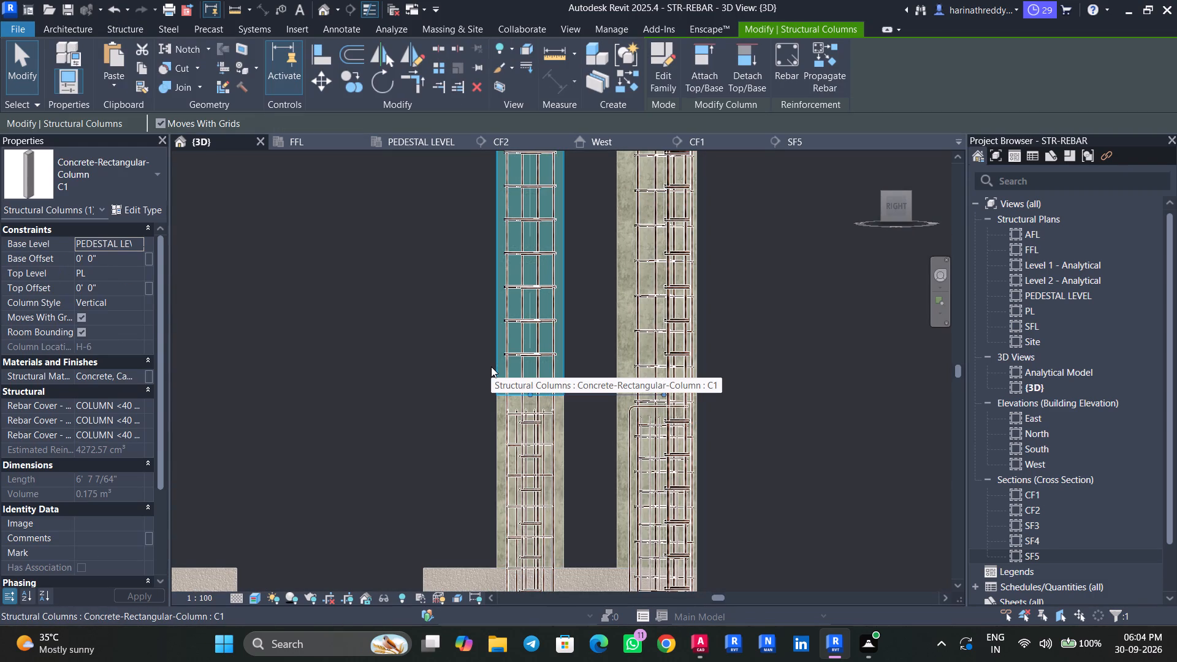
pyautogui.press('Escape')
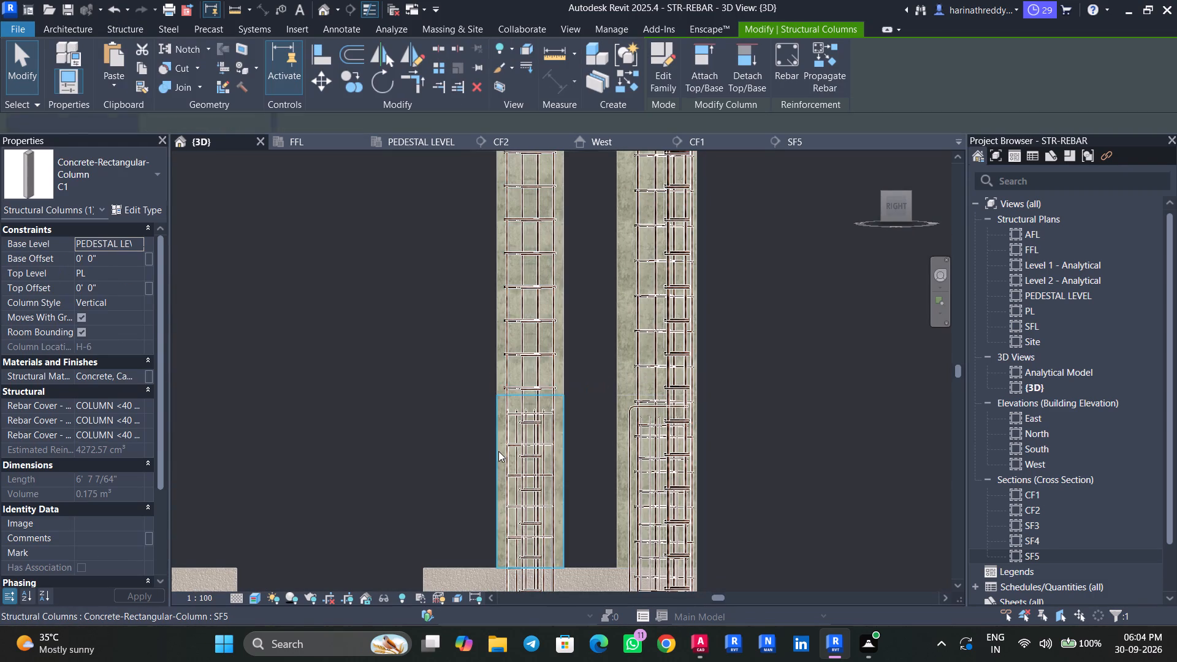
# Examine the SF5 pedestal at grid H-6 and the reinforcement running down into its footing.
pyautogui.click(498, 451)
pyautogui.scroll(8, 545, 454)
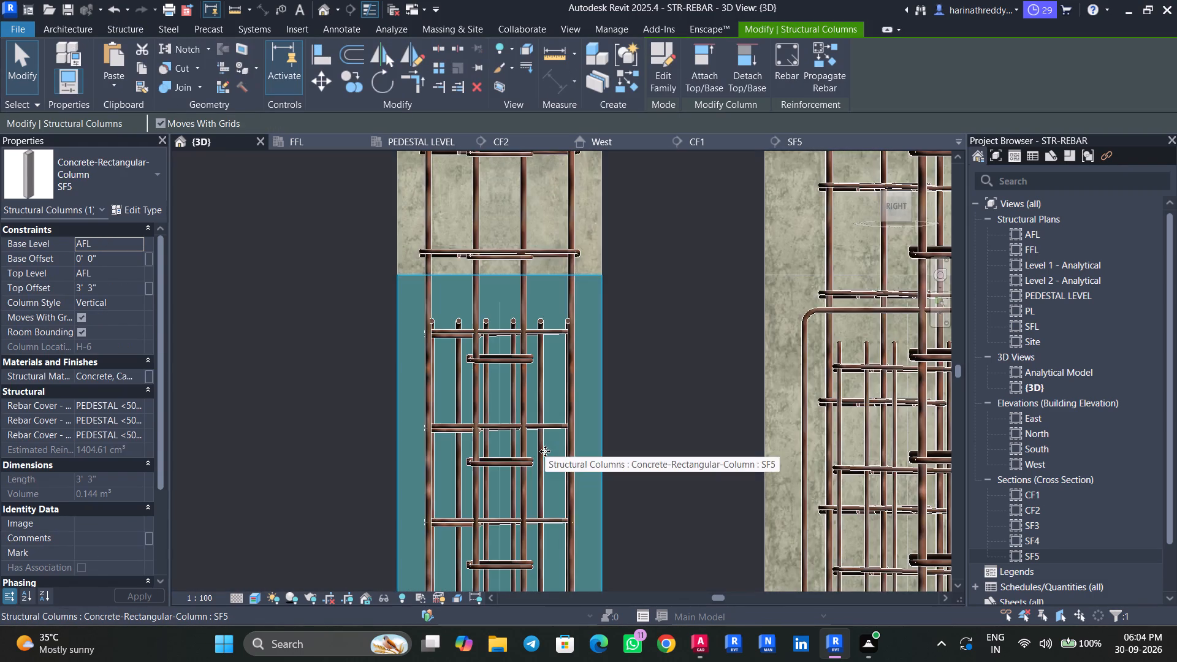
pyautogui.scroll(-4, 545, 451)
pyautogui.moveTo(544, 448); pyautogui.dragTo(536, 213, button='middle')
pyautogui.moveTo(538, 413); pyautogui.dragTo(524, 344, button='middle')
pyautogui.press('Escape')
pyautogui.press('Escape')
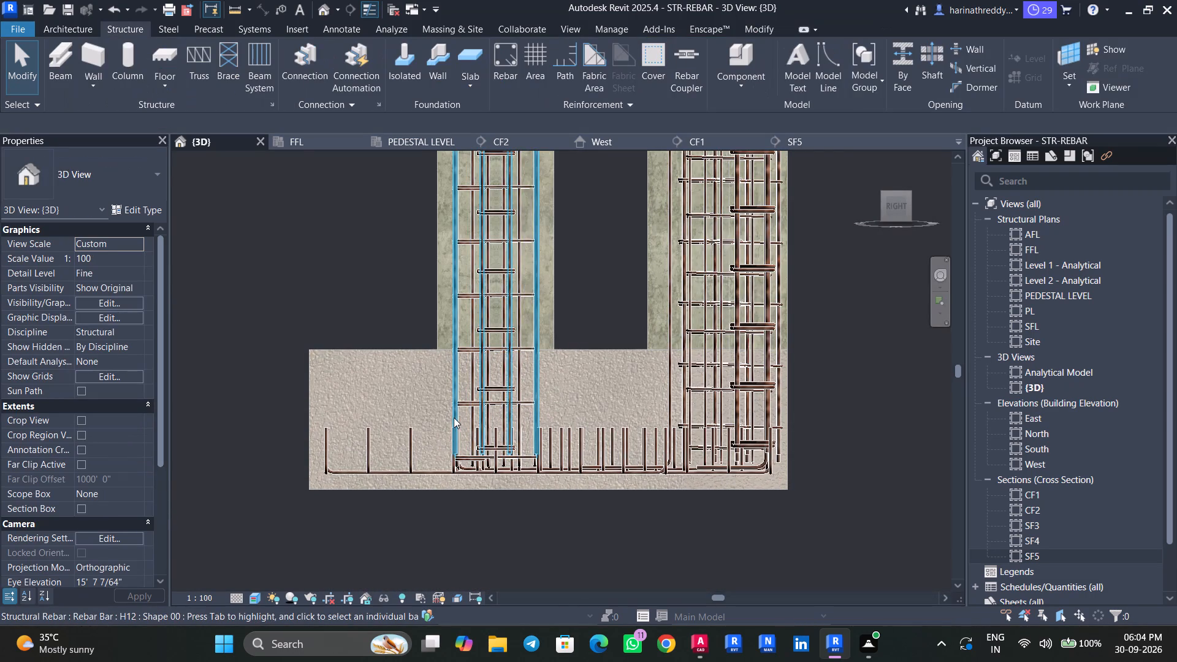
# Open the sketch of the SF5 pedestal's H12 vertical bar set and set the 3D view's visual style to Hidden Line.
pyautogui.click(454, 417)
pyautogui.scroll(5, 454, 422)
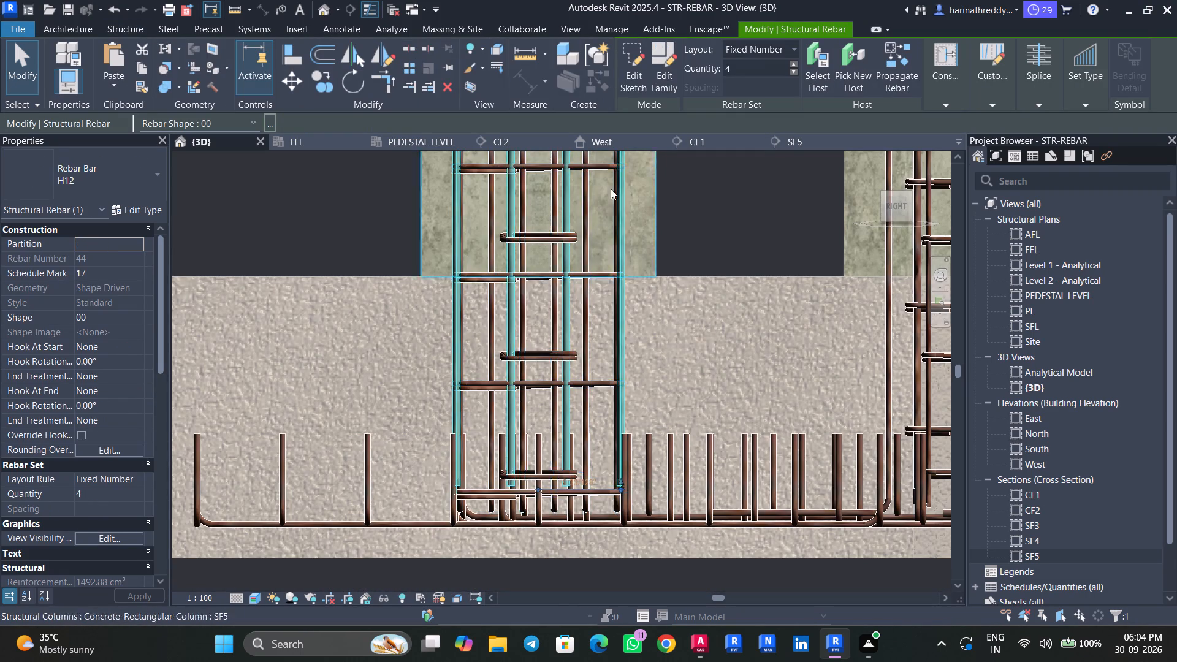
pyautogui.click(625, 86)
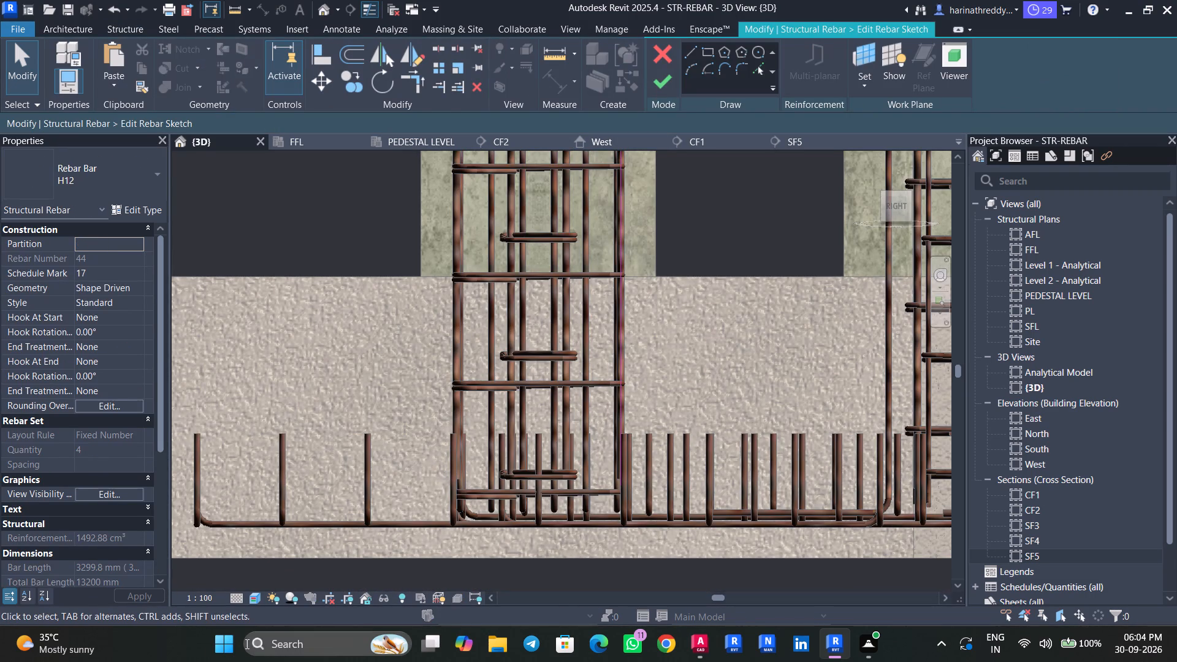
pyautogui.click(251, 596)
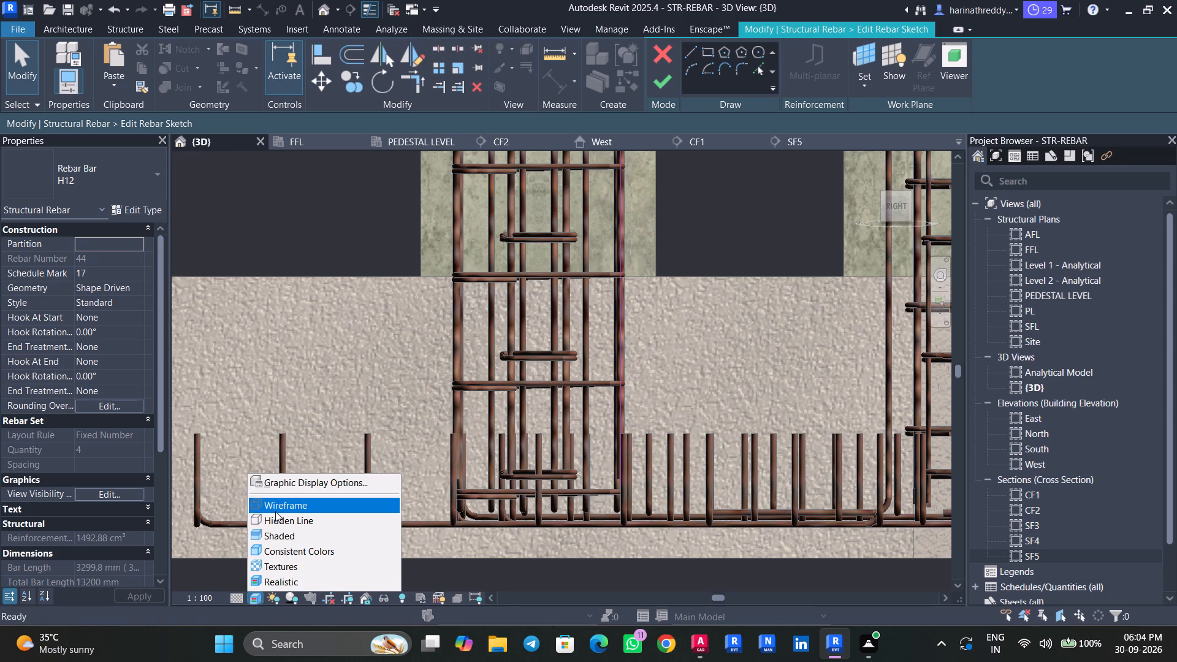
pyautogui.click(278, 524)
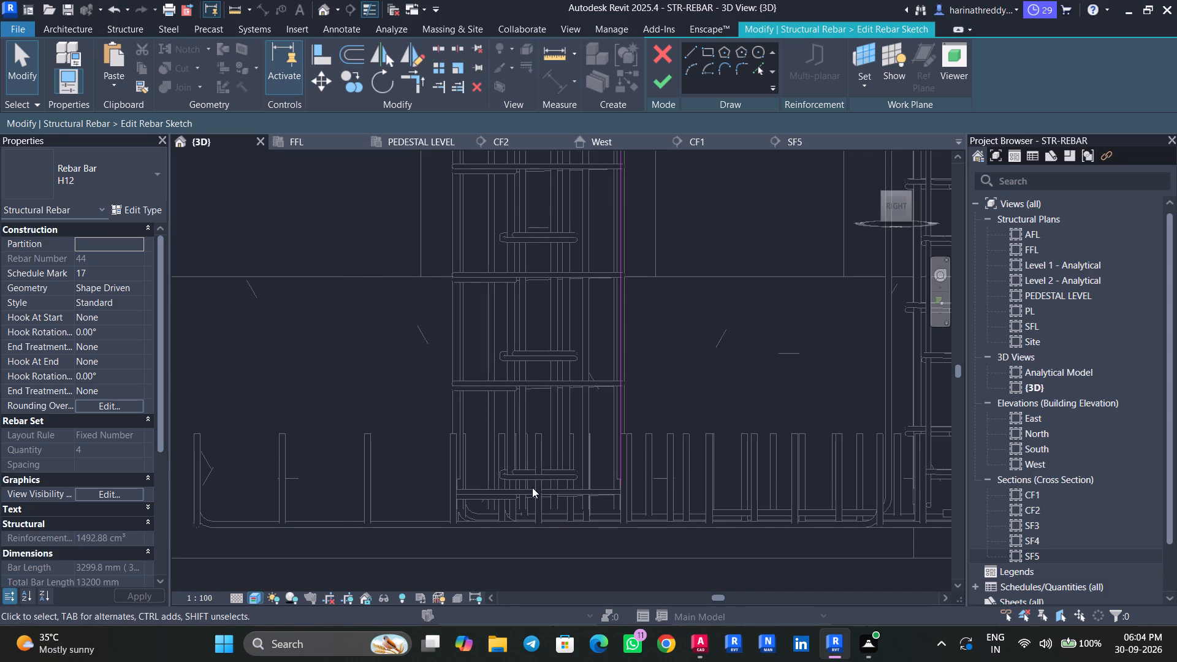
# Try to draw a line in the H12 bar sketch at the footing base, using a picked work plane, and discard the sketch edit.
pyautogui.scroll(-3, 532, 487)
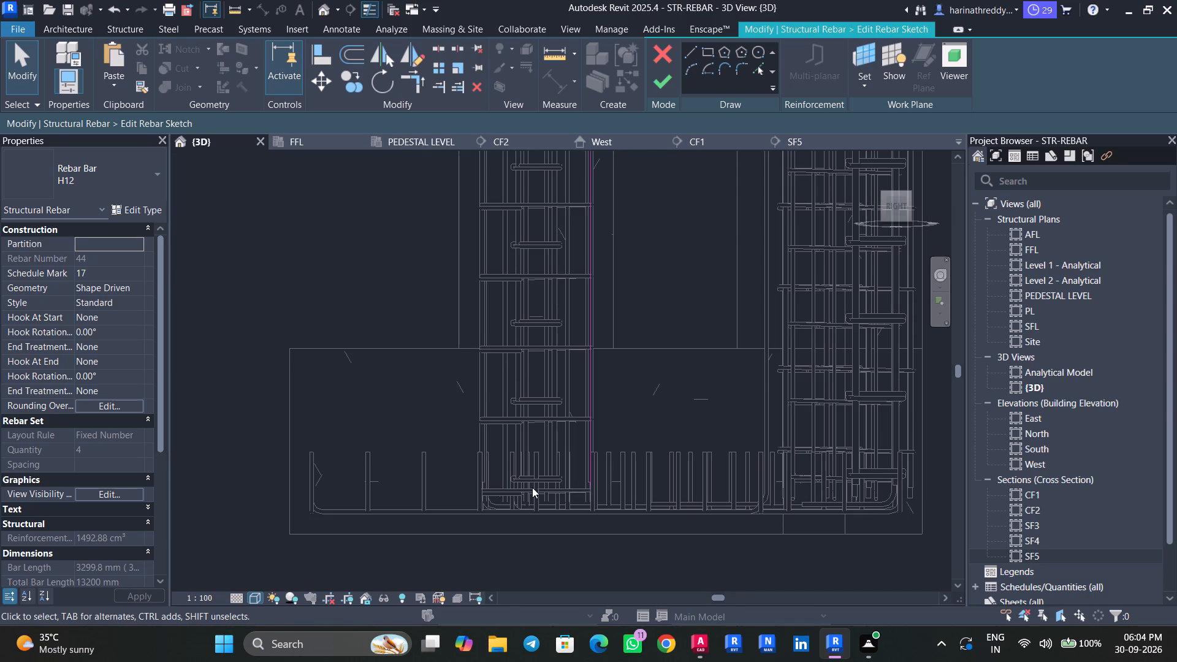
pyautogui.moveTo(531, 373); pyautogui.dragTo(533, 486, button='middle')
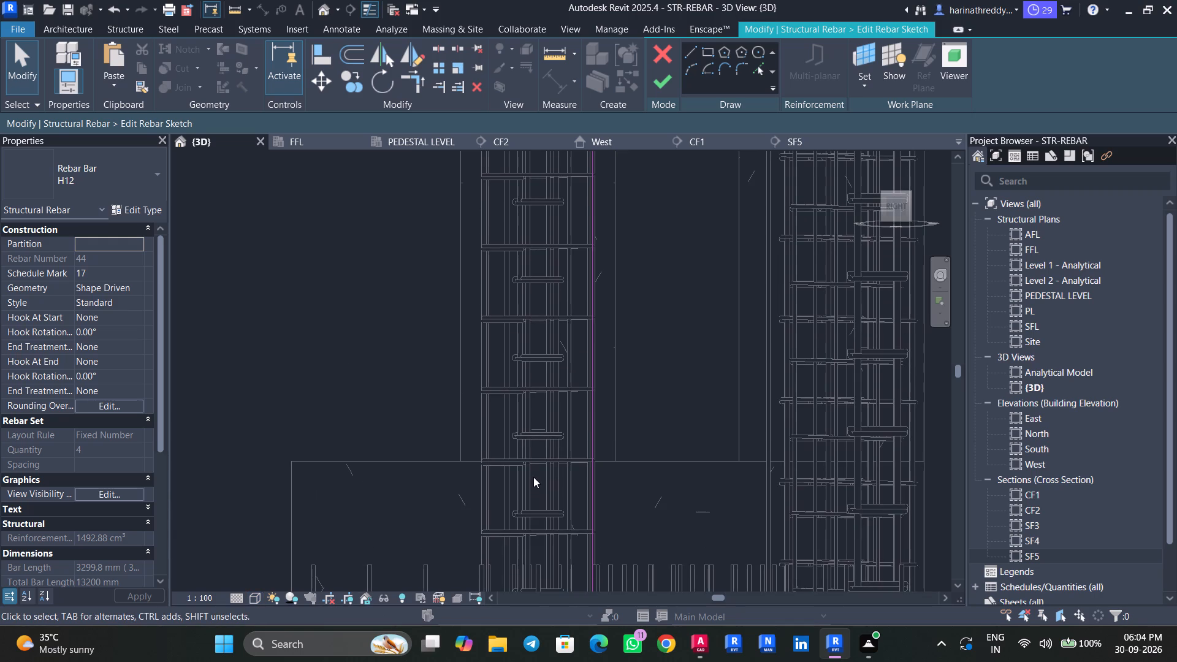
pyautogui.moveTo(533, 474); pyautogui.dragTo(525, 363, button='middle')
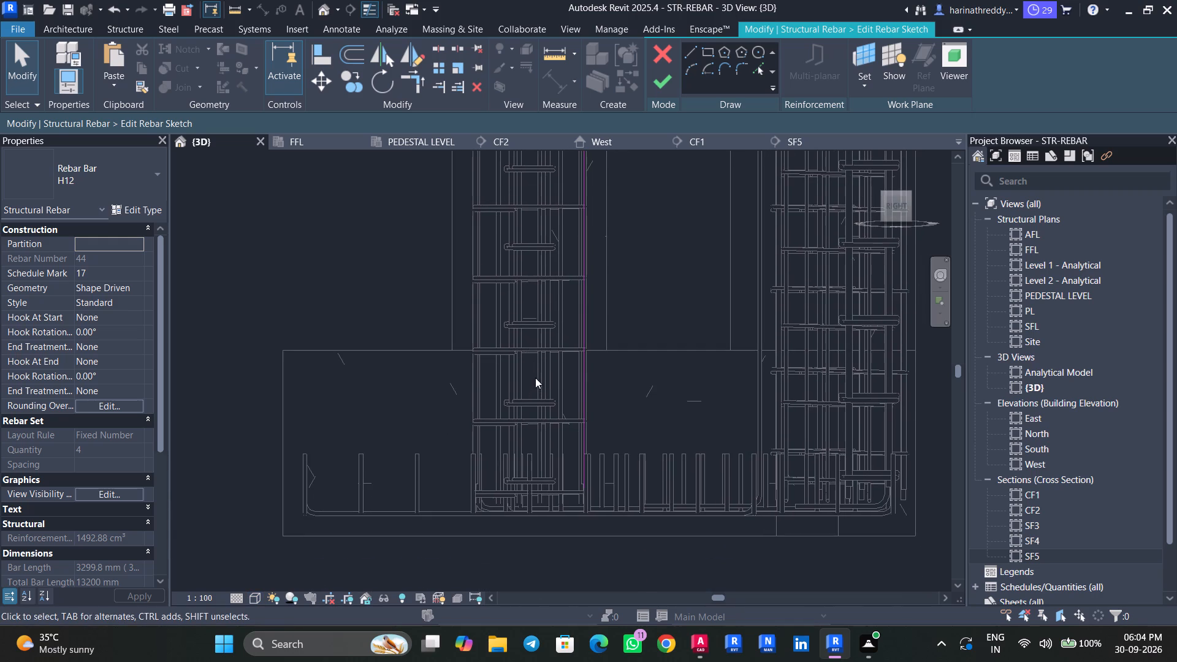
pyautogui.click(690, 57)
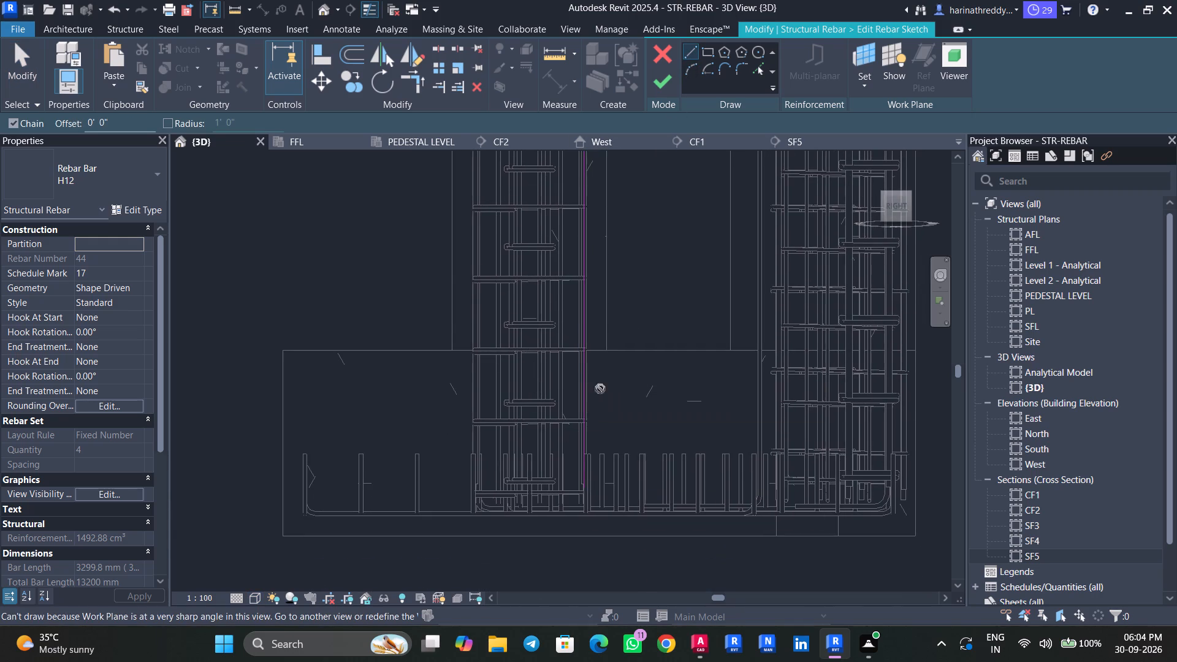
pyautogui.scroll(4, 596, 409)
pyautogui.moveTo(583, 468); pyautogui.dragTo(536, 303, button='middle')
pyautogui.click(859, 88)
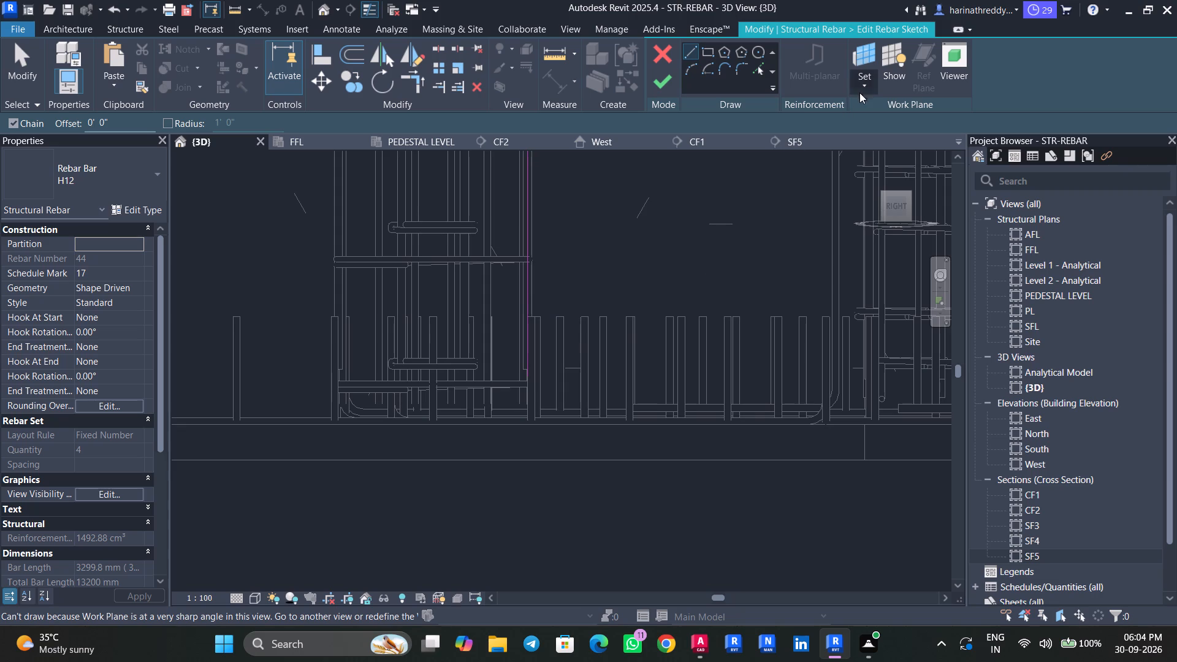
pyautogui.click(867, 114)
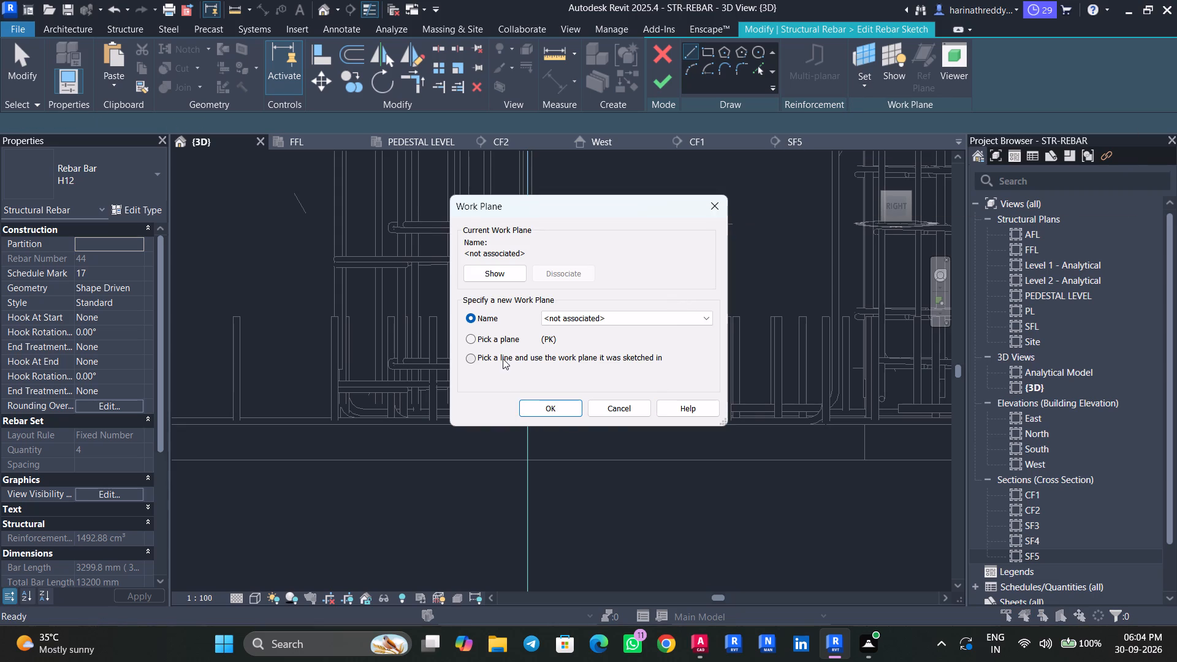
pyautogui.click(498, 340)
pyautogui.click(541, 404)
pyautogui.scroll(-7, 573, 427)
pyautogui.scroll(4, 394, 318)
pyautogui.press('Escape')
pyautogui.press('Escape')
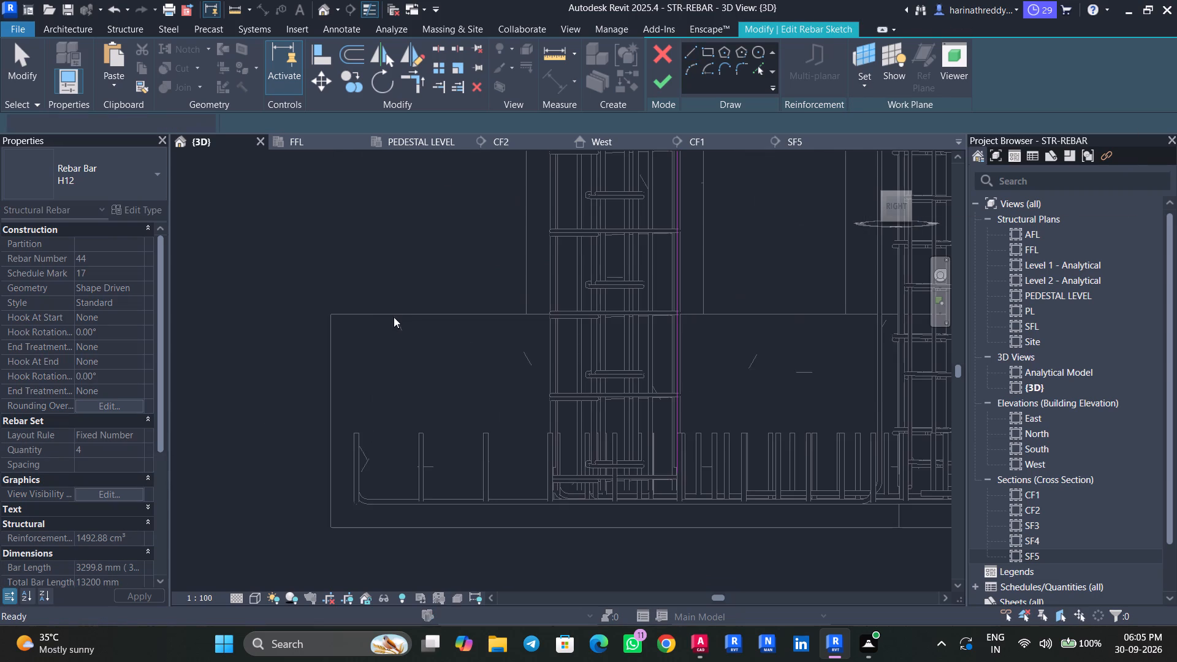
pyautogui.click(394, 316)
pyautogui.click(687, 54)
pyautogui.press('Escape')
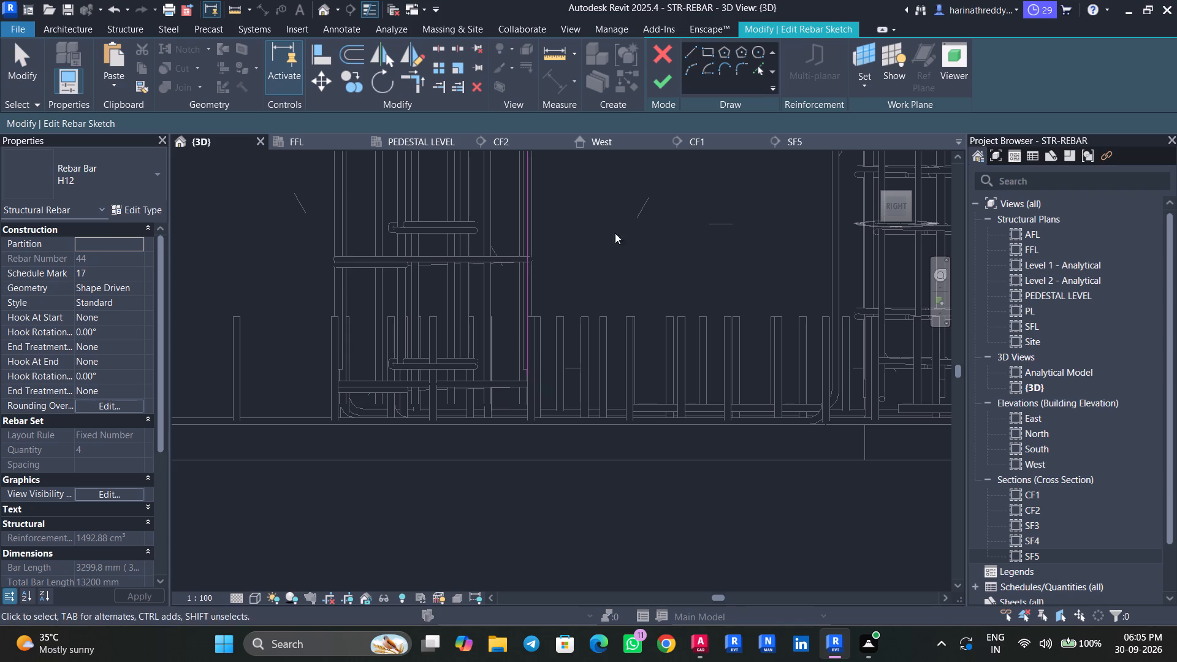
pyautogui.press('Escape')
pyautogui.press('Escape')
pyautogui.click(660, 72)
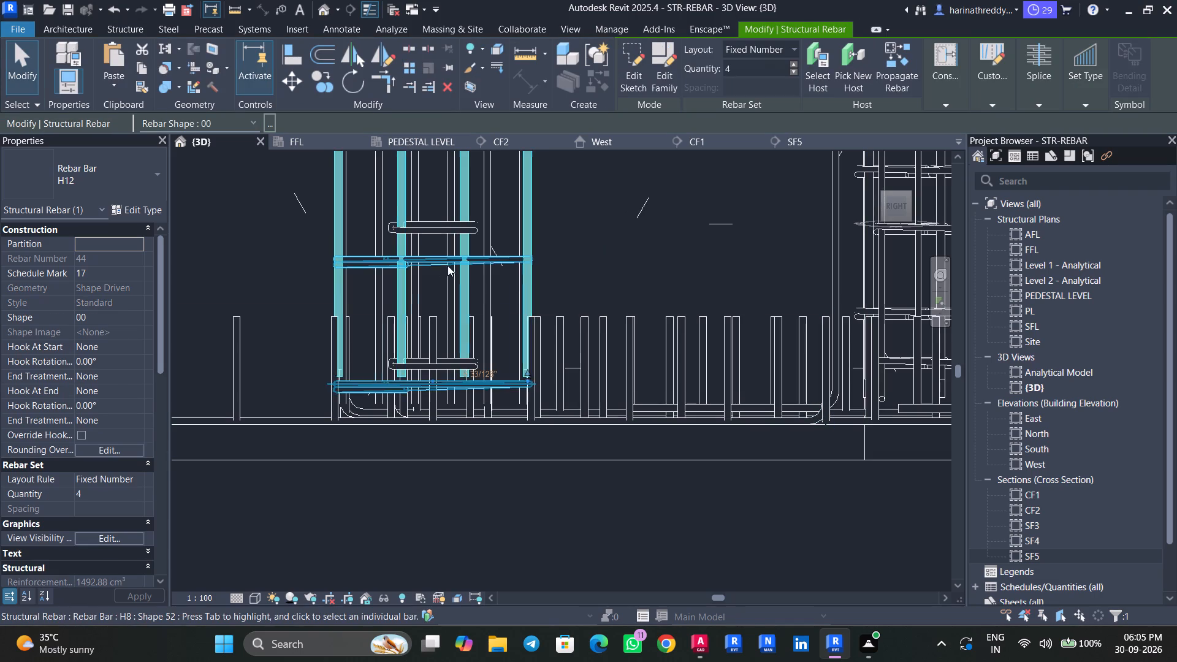
# Examine the H12 vertical bars from the SF5 footing up through the pedestal to the column and its ties.
pyautogui.scroll(-4, 579, 193)
pyautogui.moveTo(584, 196); pyautogui.dragTo(603, 370, button='middle')
pyautogui.scroll(1, 612, 257)
pyautogui.scroll(-2, 612, 257)
pyautogui.moveTo(620, 216); pyautogui.dragTo(622, 401, button='middle')
pyautogui.scroll(-5, 615, 325)
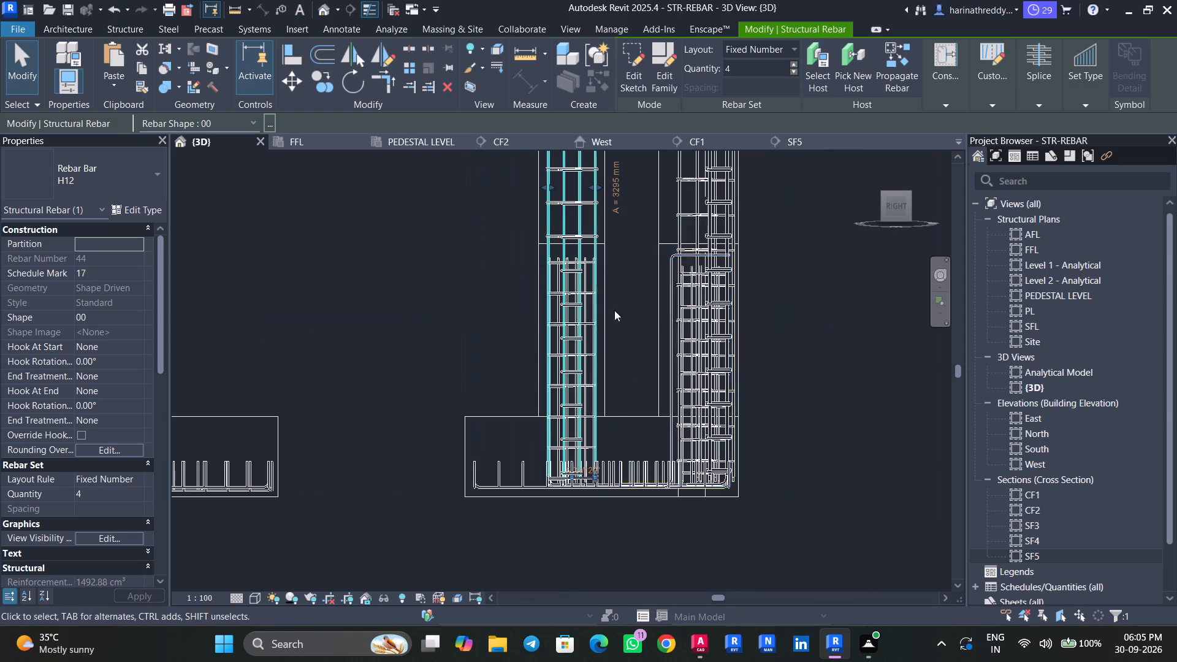
pyautogui.press('Escape')
pyautogui.press('Escape')
pyautogui.scroll(-1, 601, 224)
pyautogui.moveTo(609, 216); pyautogui.dragTo(606, 470, button='middle')
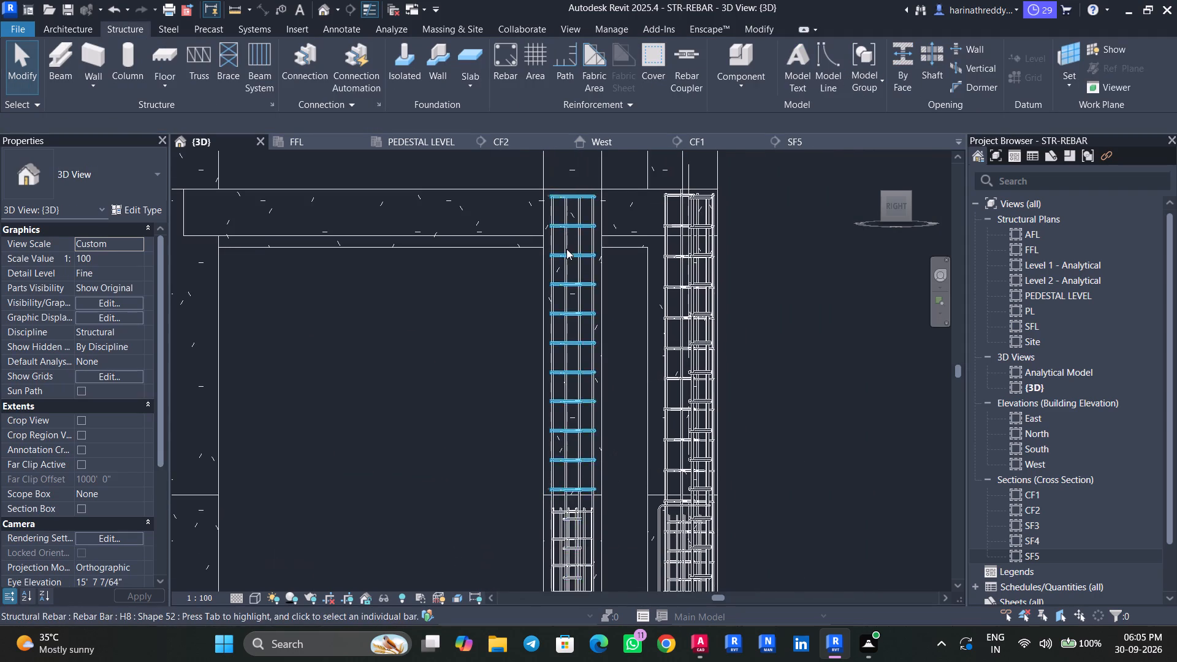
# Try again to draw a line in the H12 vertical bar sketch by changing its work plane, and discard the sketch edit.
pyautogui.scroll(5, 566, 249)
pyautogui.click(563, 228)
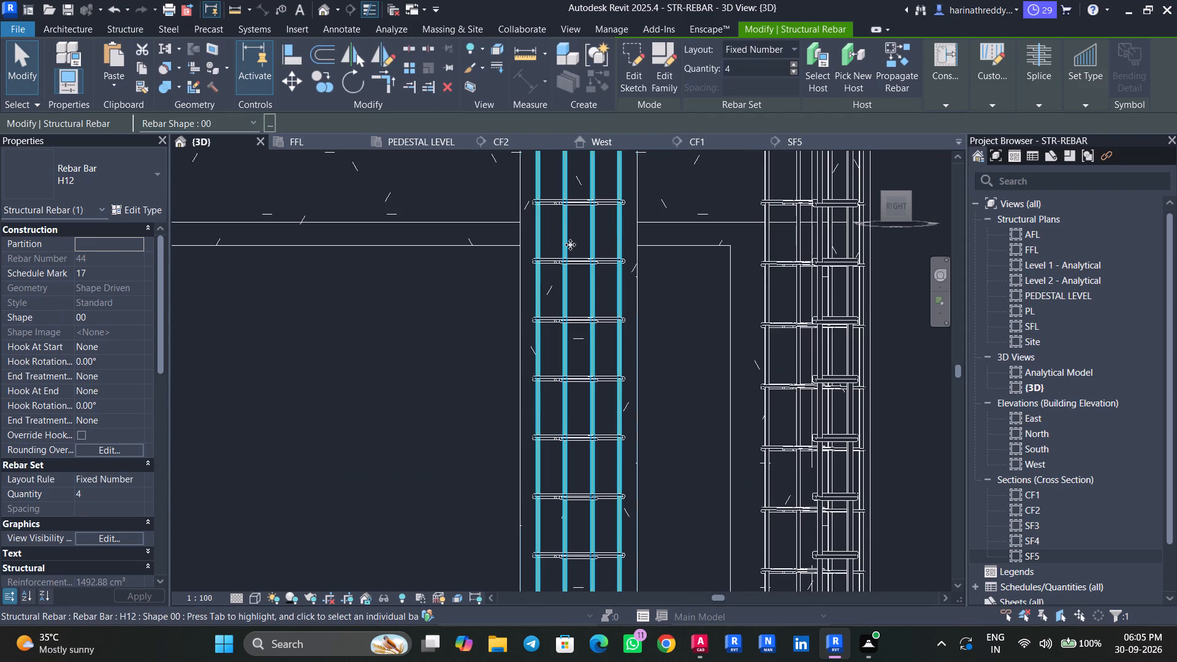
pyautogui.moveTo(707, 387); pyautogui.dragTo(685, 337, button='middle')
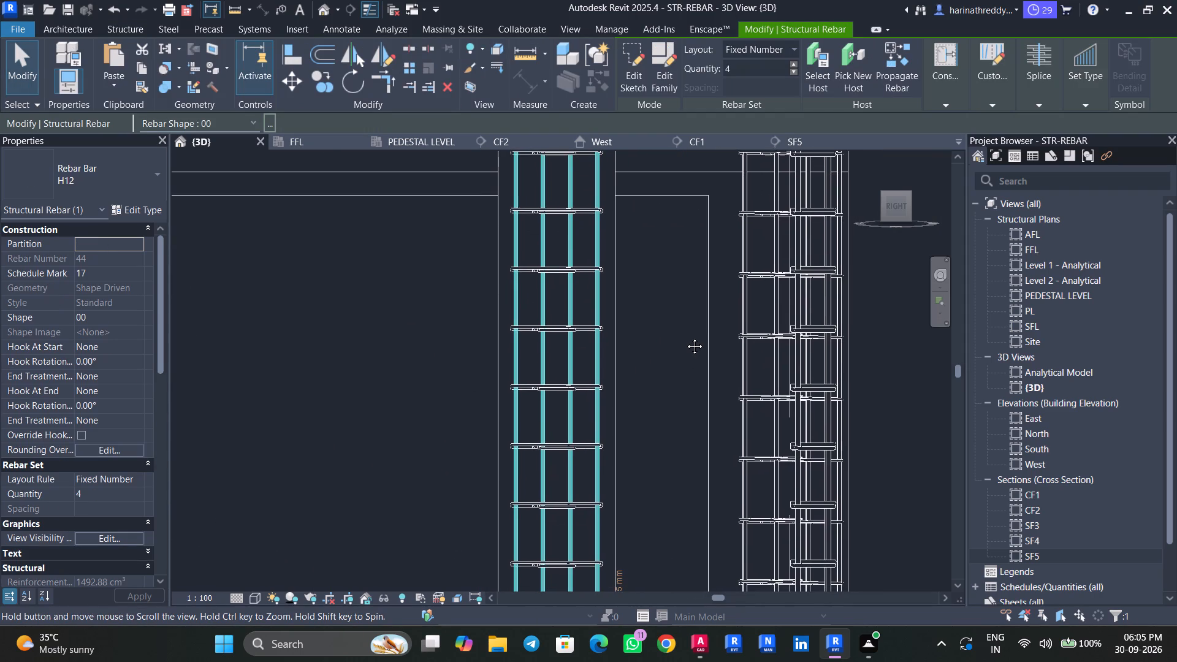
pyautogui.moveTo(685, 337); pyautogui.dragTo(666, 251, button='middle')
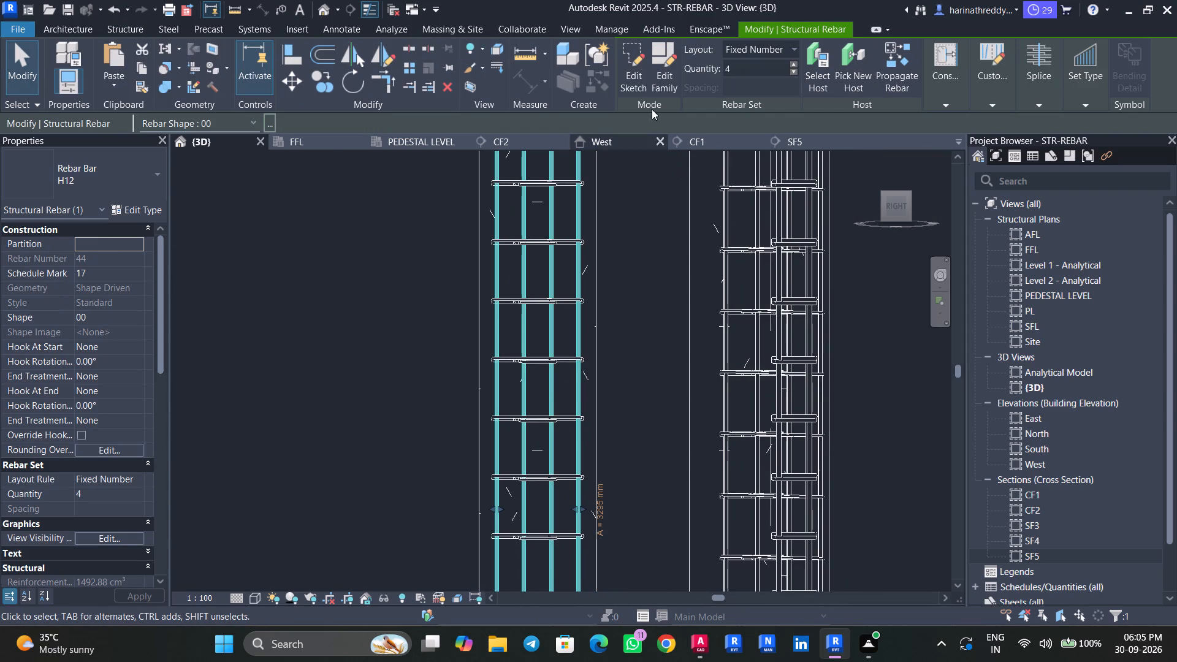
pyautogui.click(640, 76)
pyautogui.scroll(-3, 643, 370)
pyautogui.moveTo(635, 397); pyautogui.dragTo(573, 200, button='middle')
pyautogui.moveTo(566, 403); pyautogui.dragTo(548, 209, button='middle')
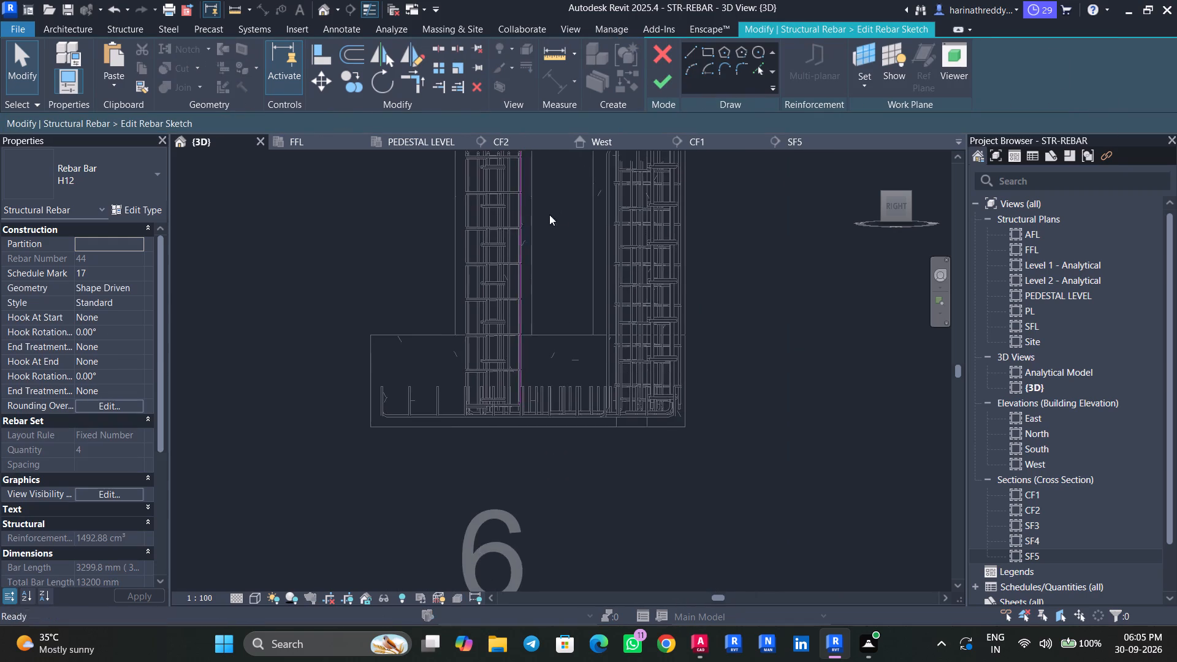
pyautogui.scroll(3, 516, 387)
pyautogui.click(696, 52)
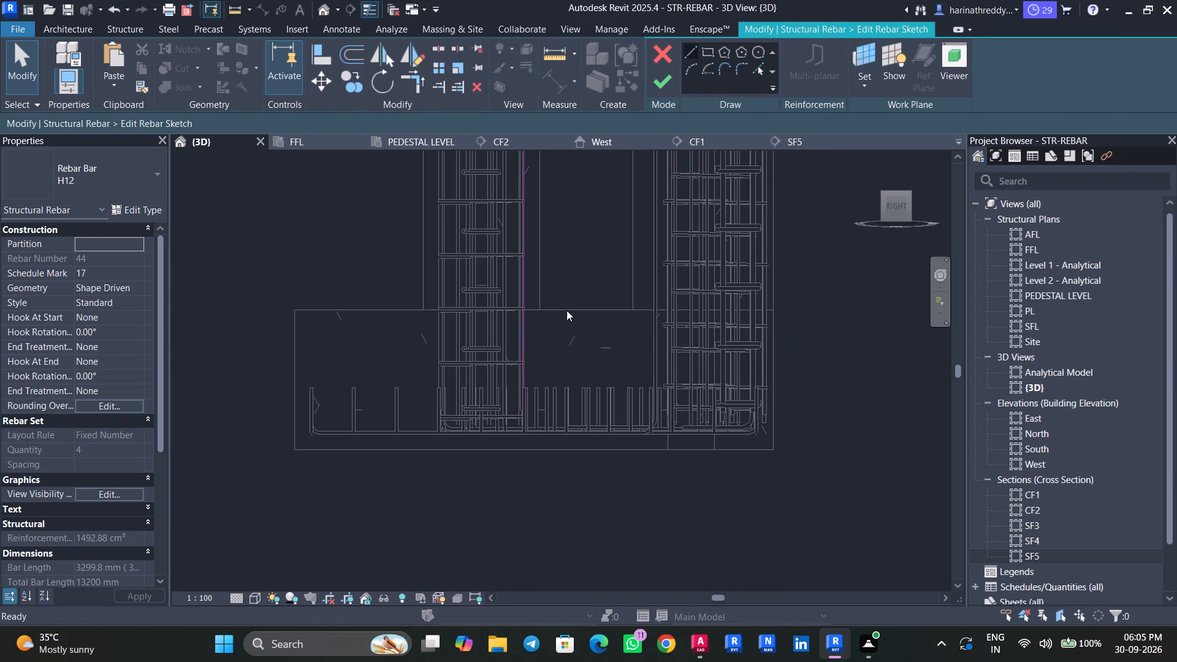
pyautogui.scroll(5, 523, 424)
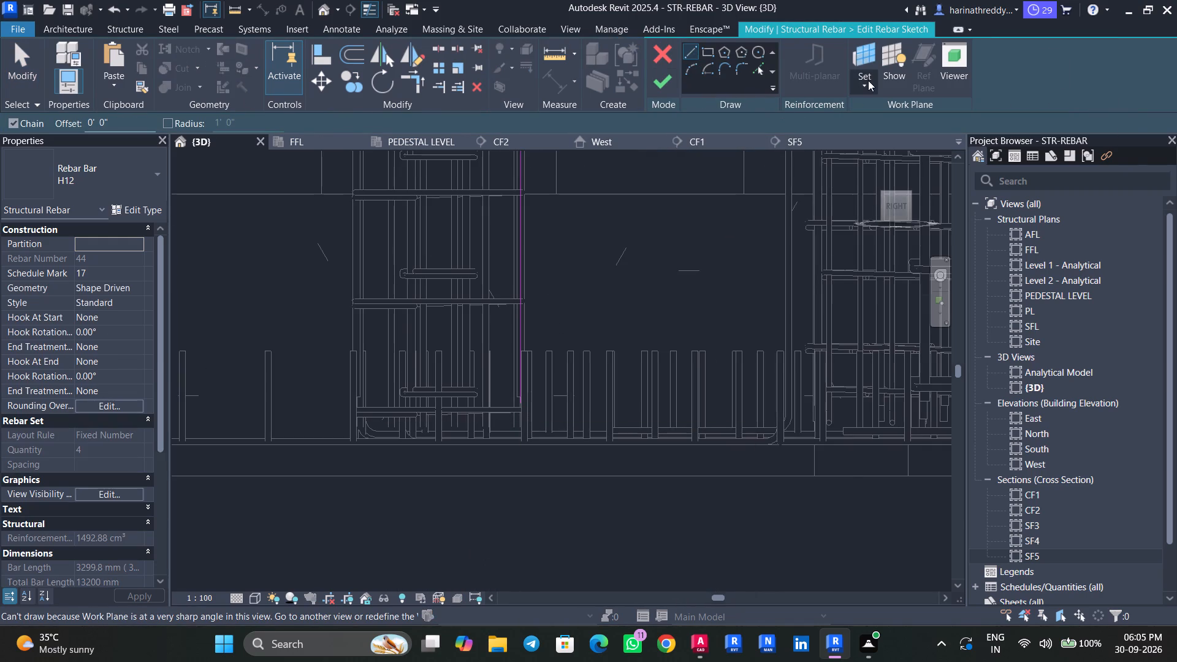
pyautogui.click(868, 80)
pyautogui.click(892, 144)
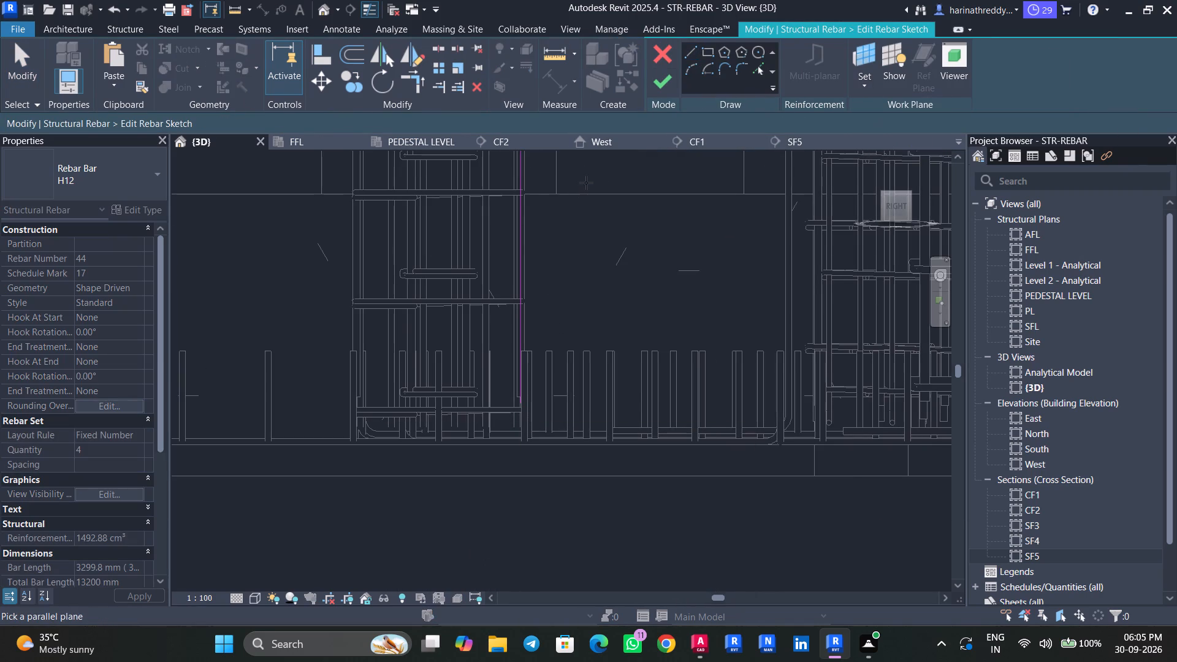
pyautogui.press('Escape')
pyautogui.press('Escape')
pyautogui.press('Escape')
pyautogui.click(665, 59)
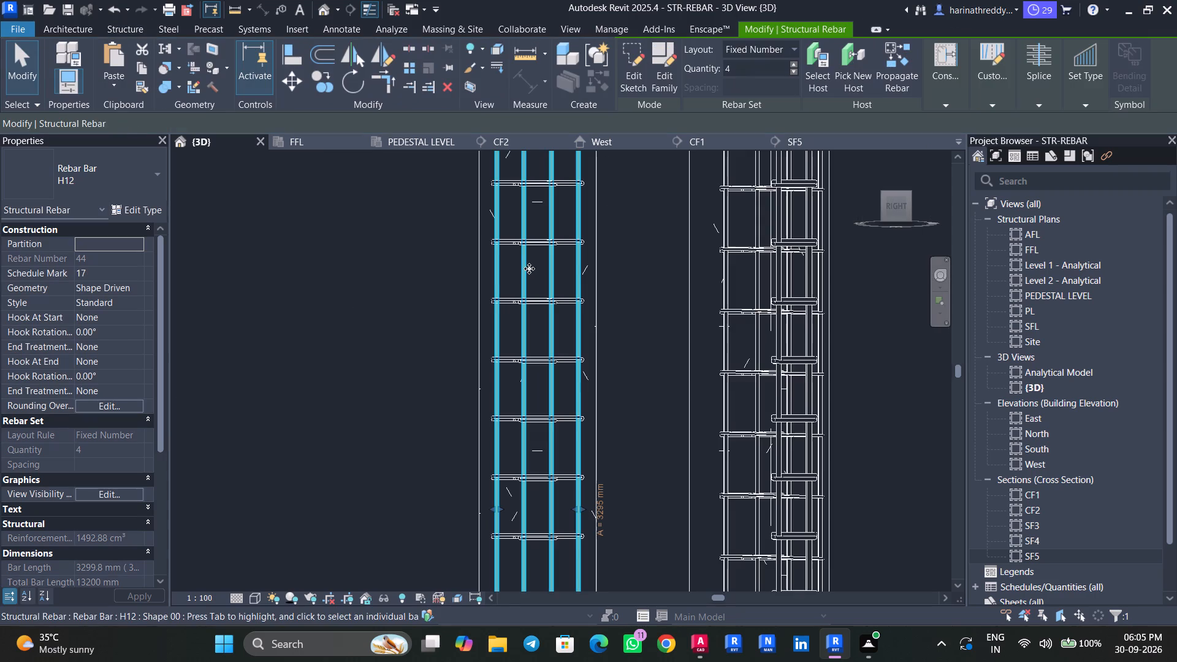
# Examine the lower ends of the H12 vertical bars and the SF5 footing around them.
pyautogui.scroll(-2, 627, 376)
pyautogui.moveTo(623, 375); pyautogui.dragTo(607, 340, button='middle')
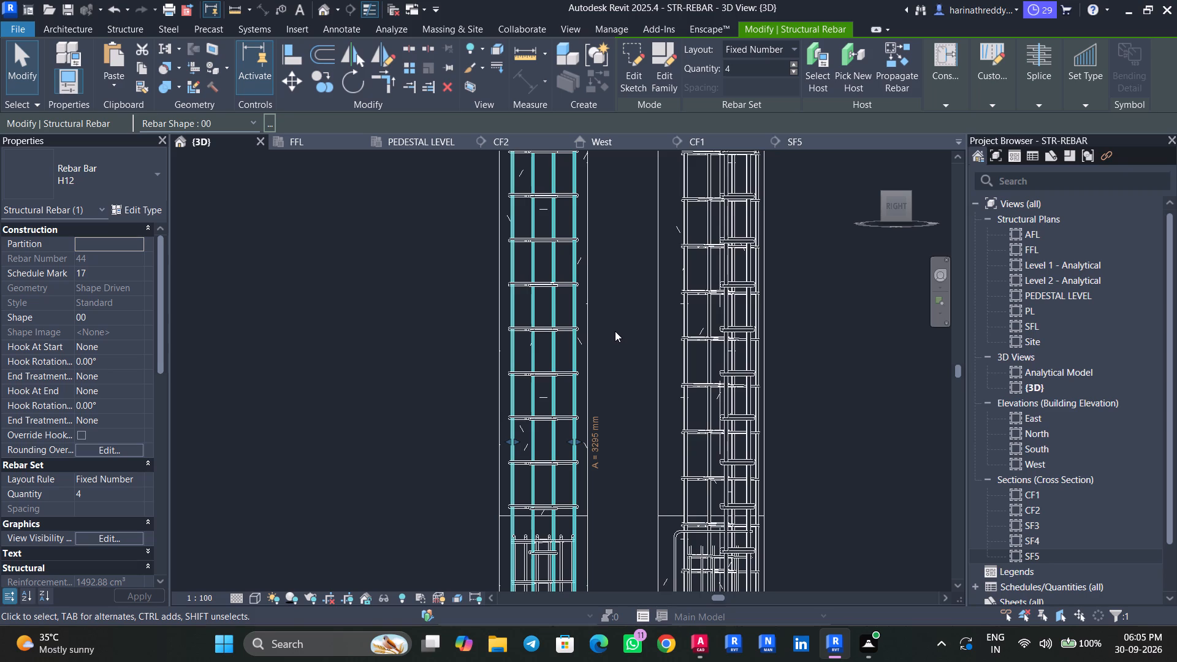
pyautogui.moveTo(626, 425); pyautogui.dragTo(617, 132, button='middle')
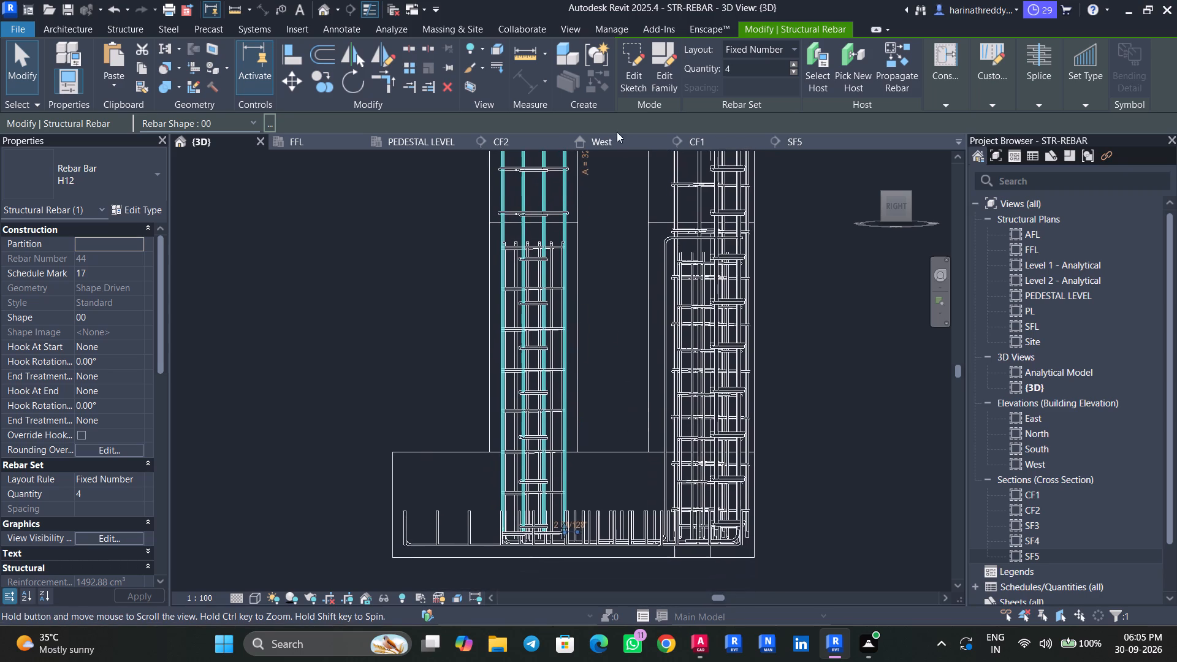
pyautogui.moveTo(617, 132); pyautogui.dragTo(616, 132, button='middle')
pyautogui.moveTo(590, 392); pyautogui.dragTo(601, 273, button='middle')
pyautogui.press('Escape')
pyautogui.press('Escape')
pyautogui.press('Escape')
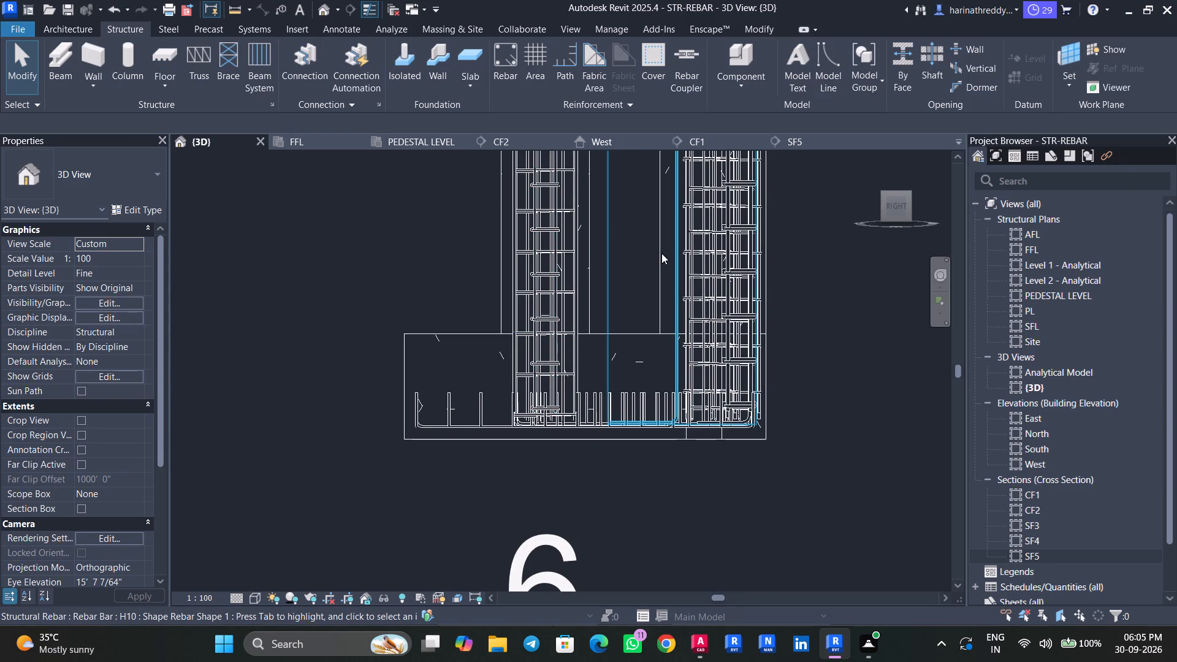
pyautogui.click(450, 342)
pyautogui.scroll(1, 454, 262)
pyautogui.moveTo(454, 262); pyautogui.dragTo(460, 370, button='middle')
pyautogui.press('Escape')
pyautogui.press('Escape')
pyautogui.press('Escape')
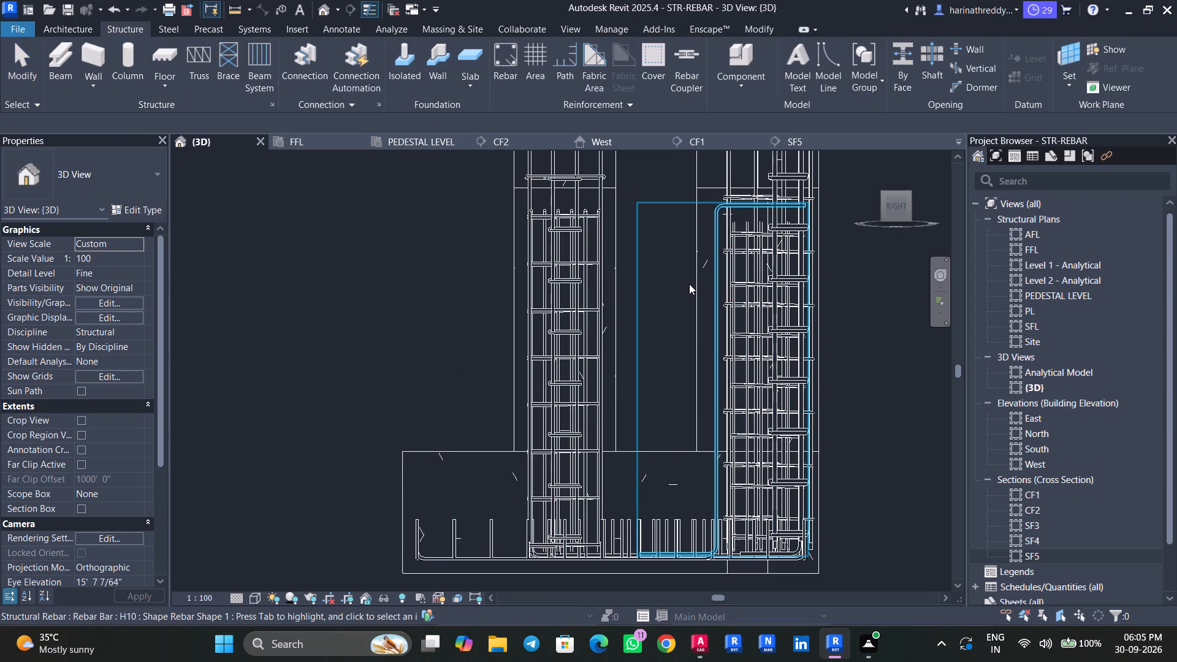
# Inspect the C2 column, the H10 Rebar Shape 1 bar set and the SF4 pedestal beside SF5.
pyautogui.moveTo(709, 226); pyautogui.dragTo(706, 387, button='middle')
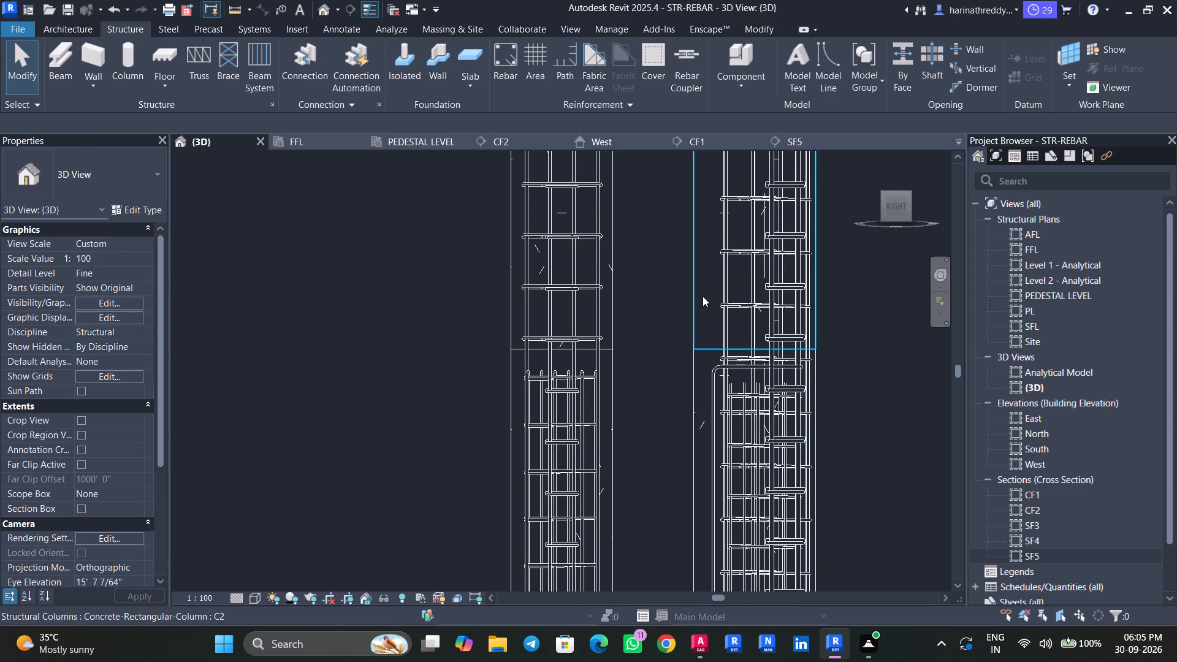
pyautogui.click(703, 296)
pyautogui.moveTo(684, 364); pyautogui.dragTo(641, 292, button='middle')
pyautogui.press('Escape')
pyautogui.click(653, 363)
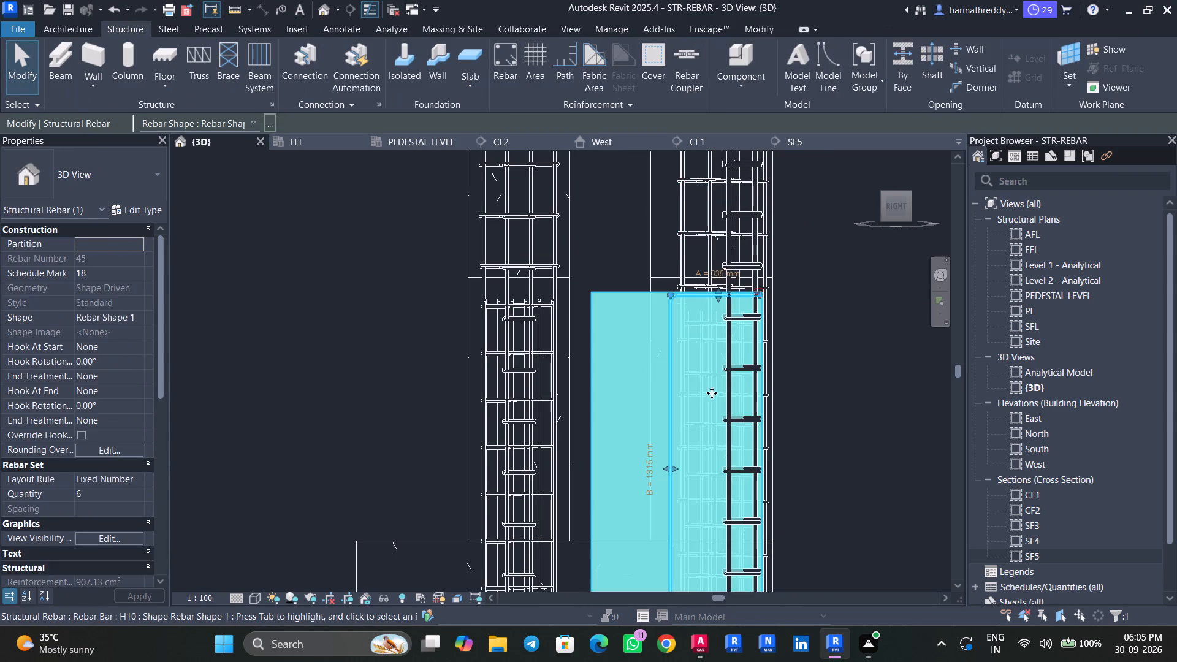
pyautogui.press('Escape')
pyautogui.press('Escape')
pyautogui.press('Tab')
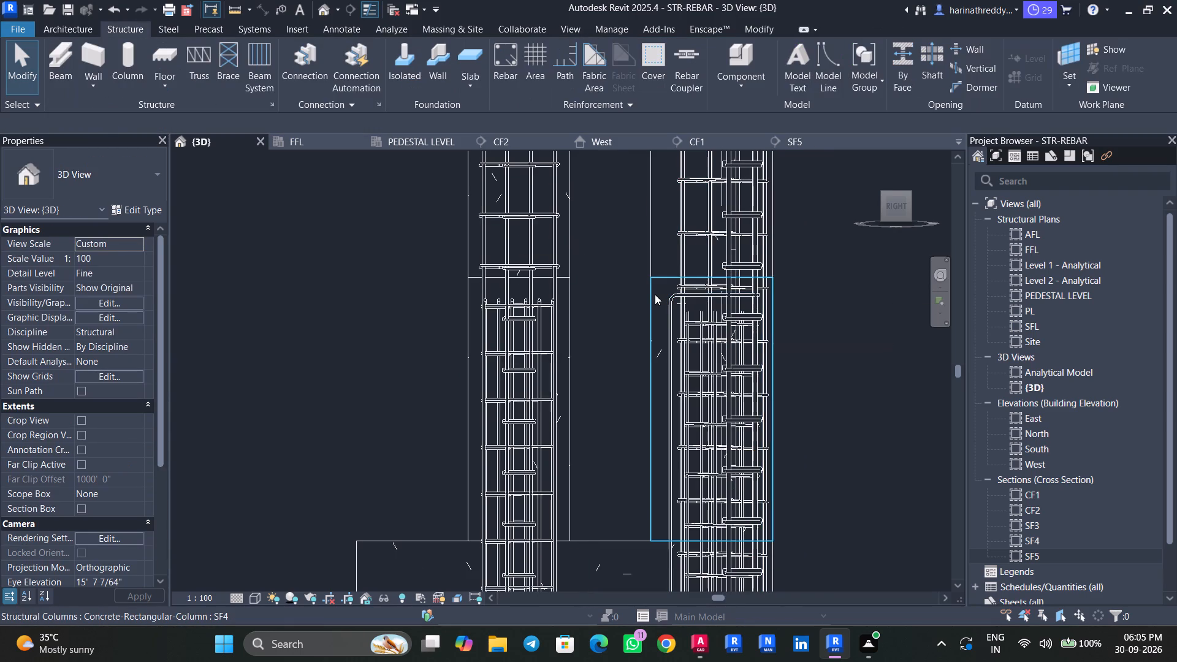
pyautogui.click(651, 294)
pyautogui.moveTo(620, 355); pyautogui.dragTo(627, 249, button='middle')
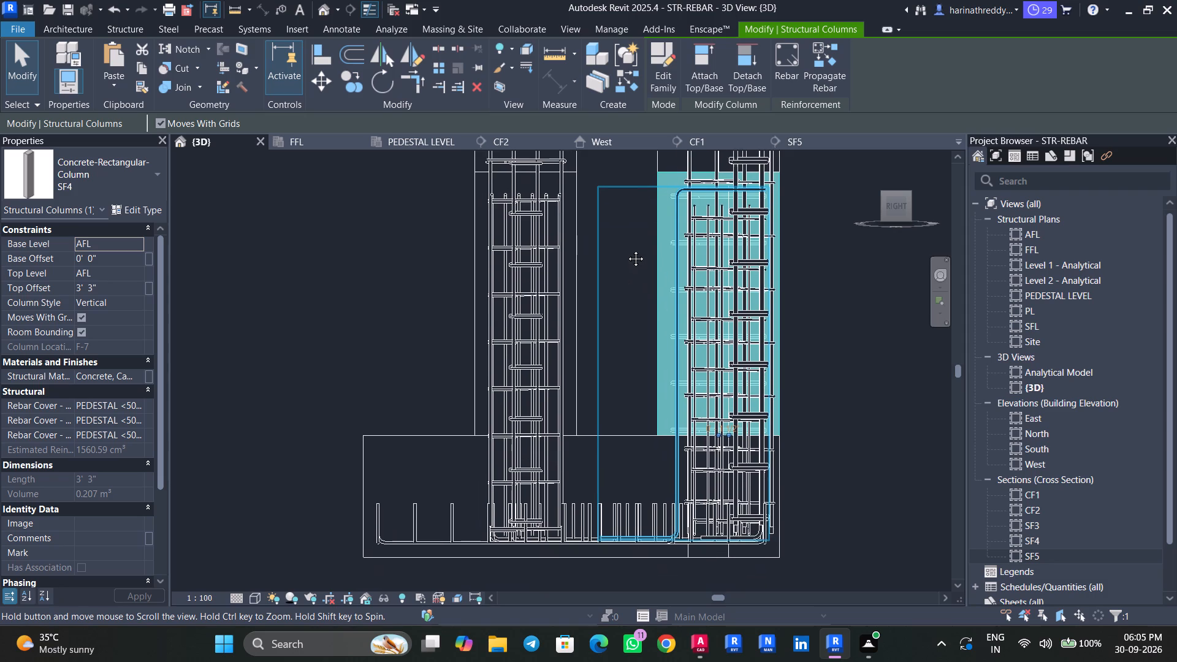
pyautogui.moveTo(627, 249); pyautogui.dragTo(637, 235, button='middle')
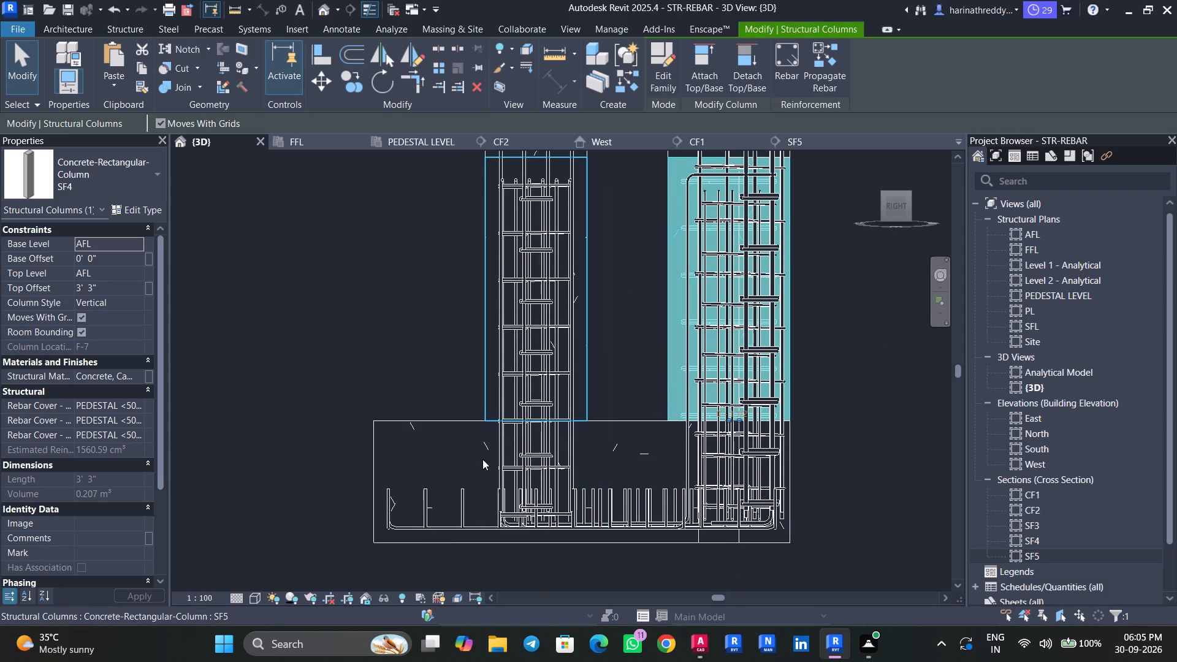
pyautogui.scroll(-3, 627, 330)
pyautogui.moveTo(627, 330); pyautogui.dragTo(609, 441, button='middle')
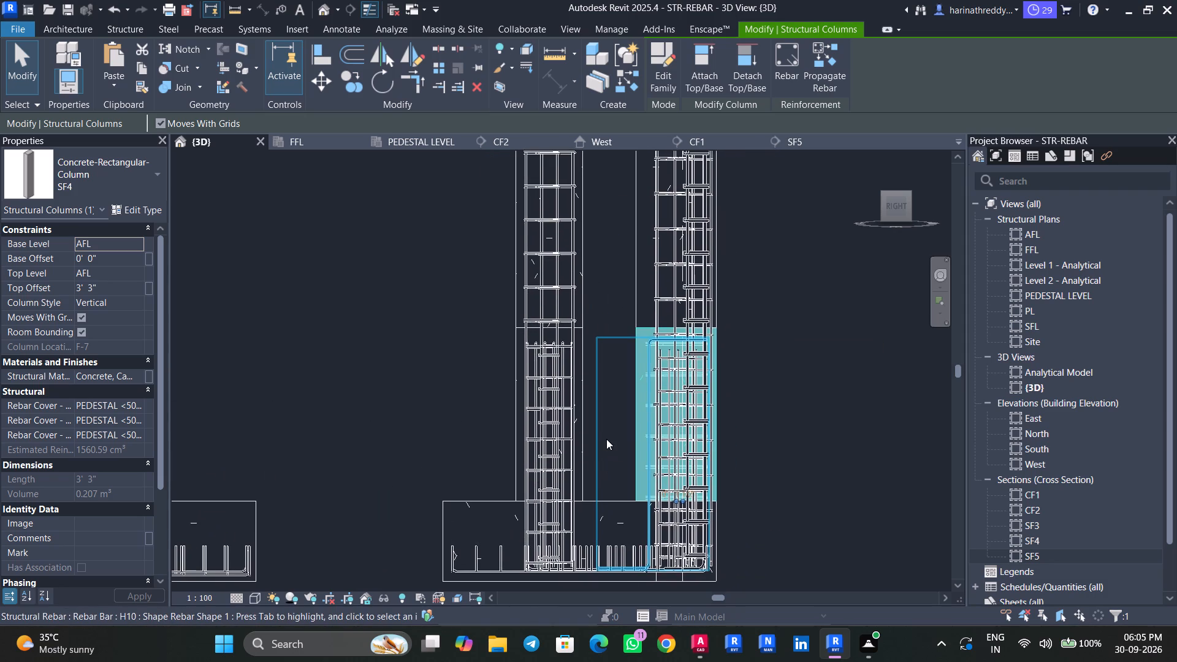
# Examine the pedestals beside SF5 in the 3D view and the C1 column in the SF5 section.
pyautogui.scroll(-3, 606, 438)
pyautogui.moveTo(376, 427); pyautogui.dragTo(484, 424, button='middle')
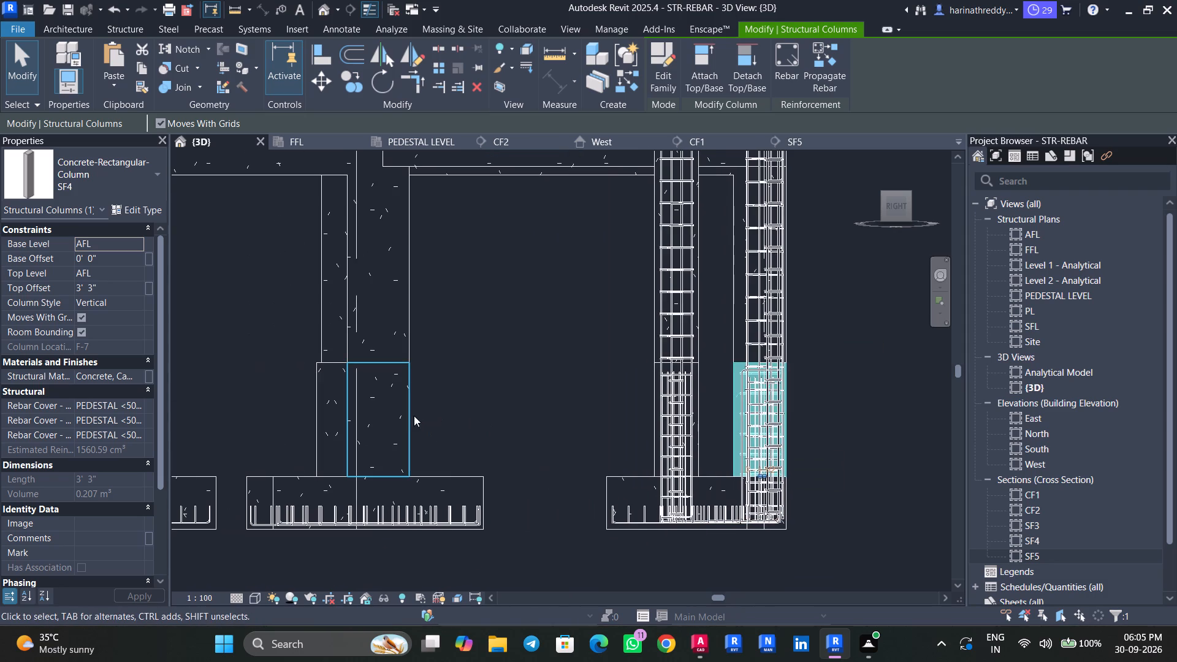
pyautogui.click(408, 412)
pyautogui.press('Escape')
pyautogui.press('Escape')
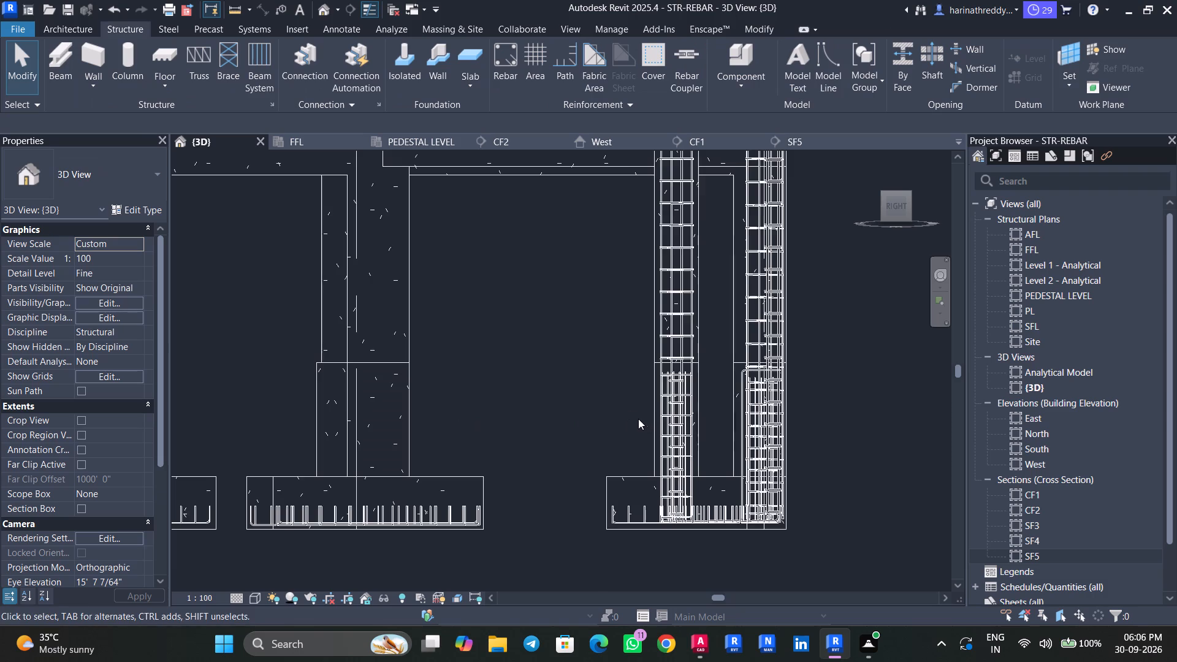
pyautogui.moveTo(627, 414); pyautogui.dragTo(546, 397, button='middle')
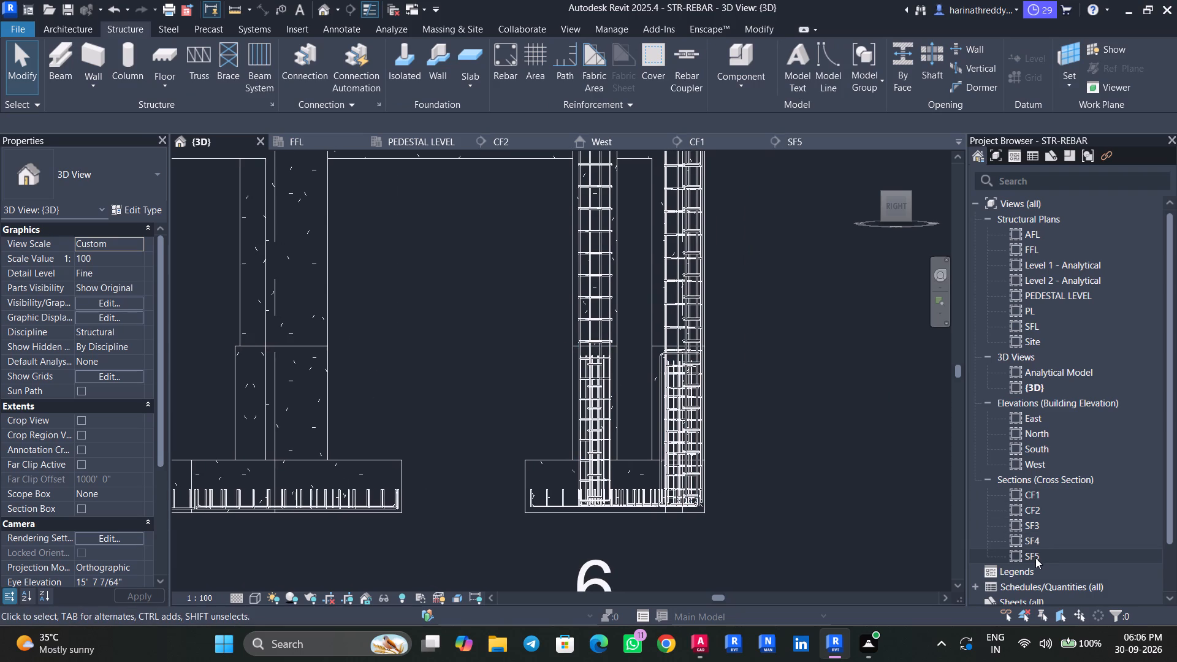
pyautogui.doubleClick(1035, 558)
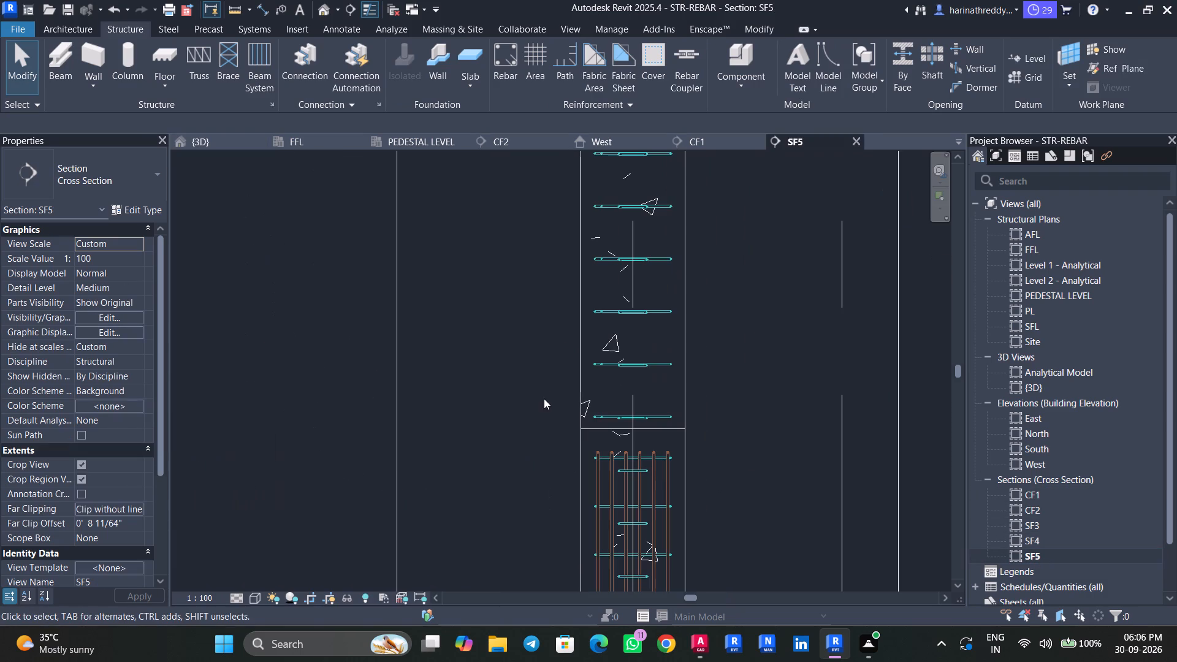
pyautogui.scroll(-4, 590, 349)
pyautogui.moveTo(640, 300); pyautogui.dragTo(638, 468, button='middle')
pyautogui.scroll(5, 619, 282)
pyautogui.click(618, 280)
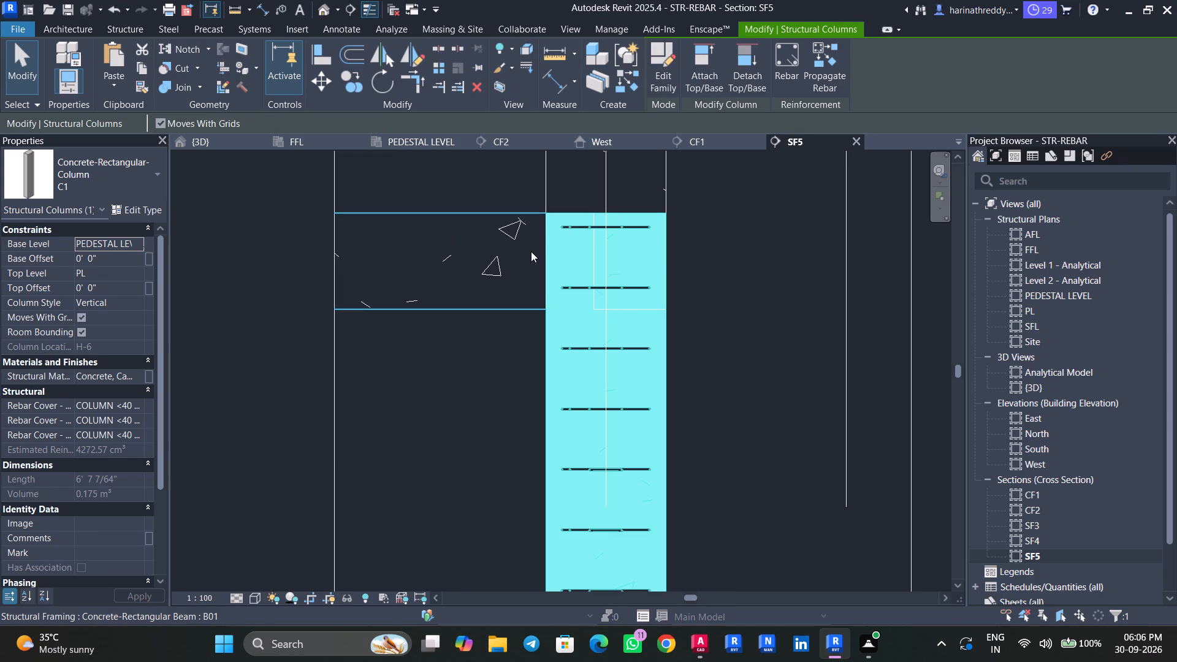
pyautogui.scroll(-7, 533, 224)
pyautogui.scroll(1, 536, 216)
pyautogui.scroll(-2, 536, 216)
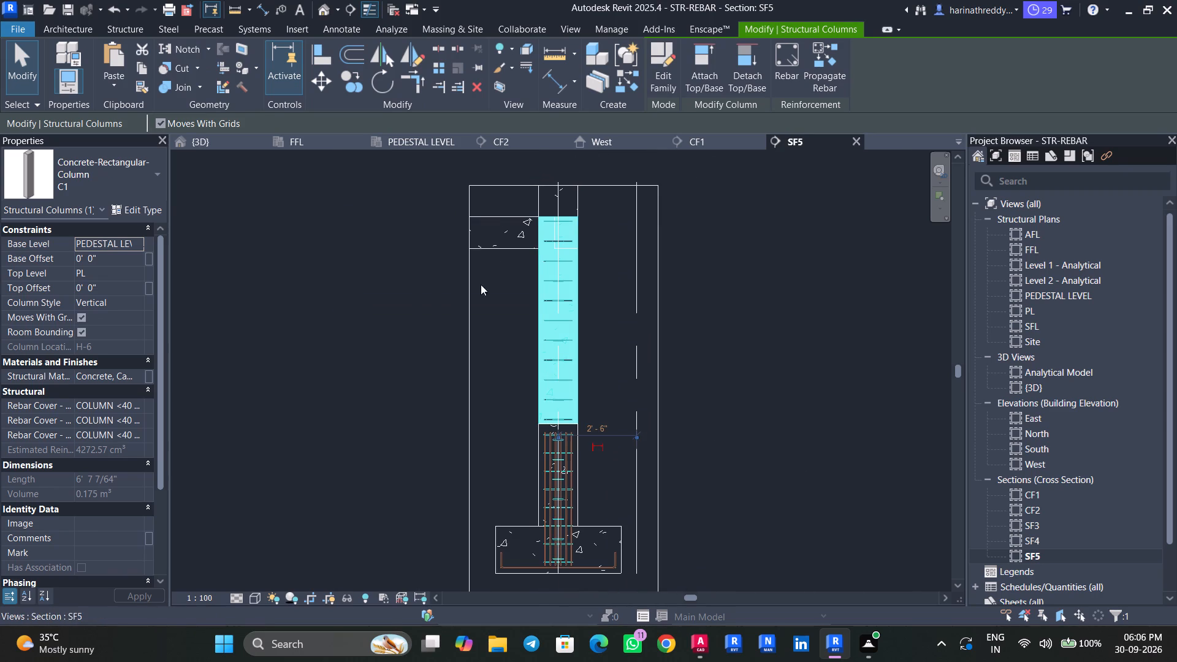
# Look over the pedestals, grids and section lines in the PEDESTAL LEVEL plan, ending at the pedestal on grids H-6.
pyautogui.click(405, 141)
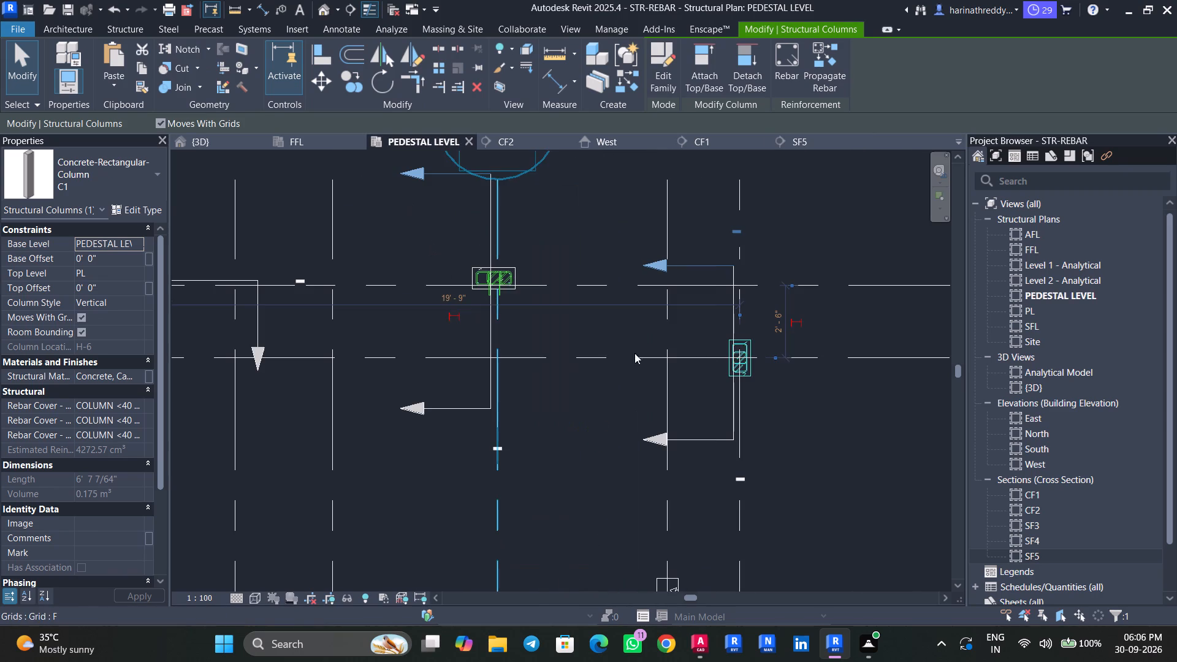
pyautogui.scroll(13, 757, 376)
pyautogui.scroll(-1, 752, 371)
pyautogui.scroll(1, 752, 371)
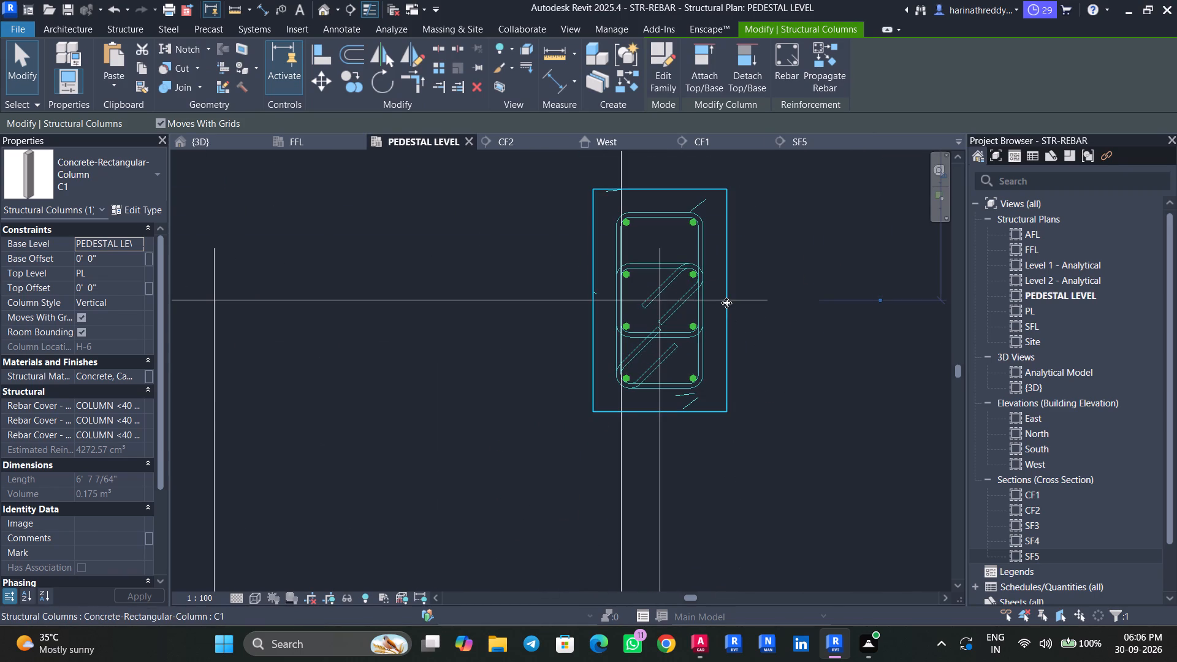
pyautogui.scroll(-11, 789, 401)
pyautogui.scroll(1, 790, 399)
pyautogui.scroll(-11, 790, 399)
pyautogui.moveTo(639, 461); pyautogui.dragTo(667, 227, button='middle')
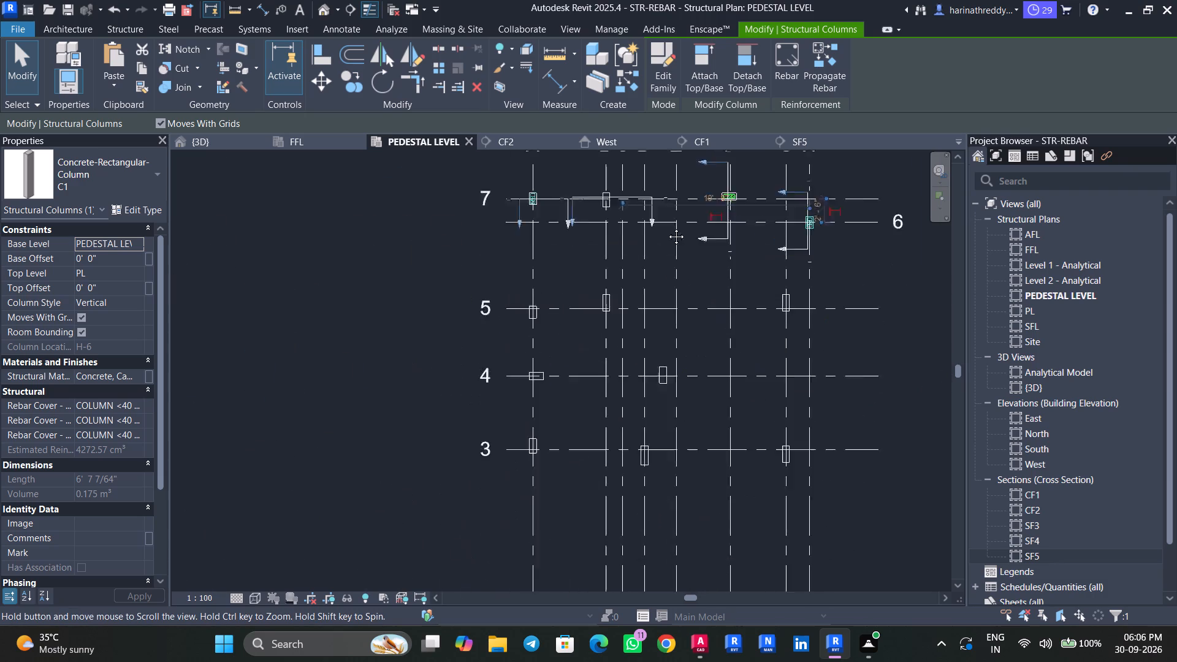
pyautogui.moveTo(667, 227); pyautogui.dragTo(670, 389, button='middle')
pyautogui.scroll(15, 509, 294)
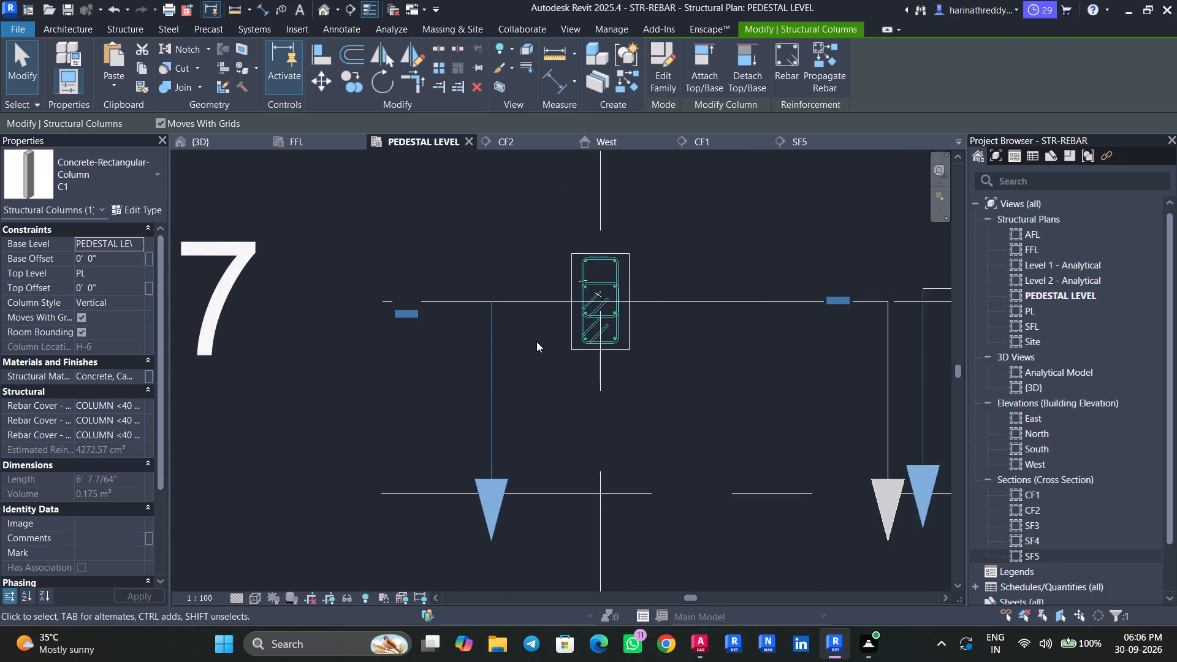
pyautogui.scroll(-4, 536, 341)
pyautogui.moveTo(627, 365); pyautogui.dragTo(429, 313, button='middle')
pyautogui.scroll(-2, 429, 318)
pyautogui.scroll(1, 430, 320)
pyautogui.scroll(-1, 430, 321)
pyautogui.moveTo(501, 418); pyautogui.dragTo(526, 249, button='middle')
pyautogui.scroll(-4, 537, 283)
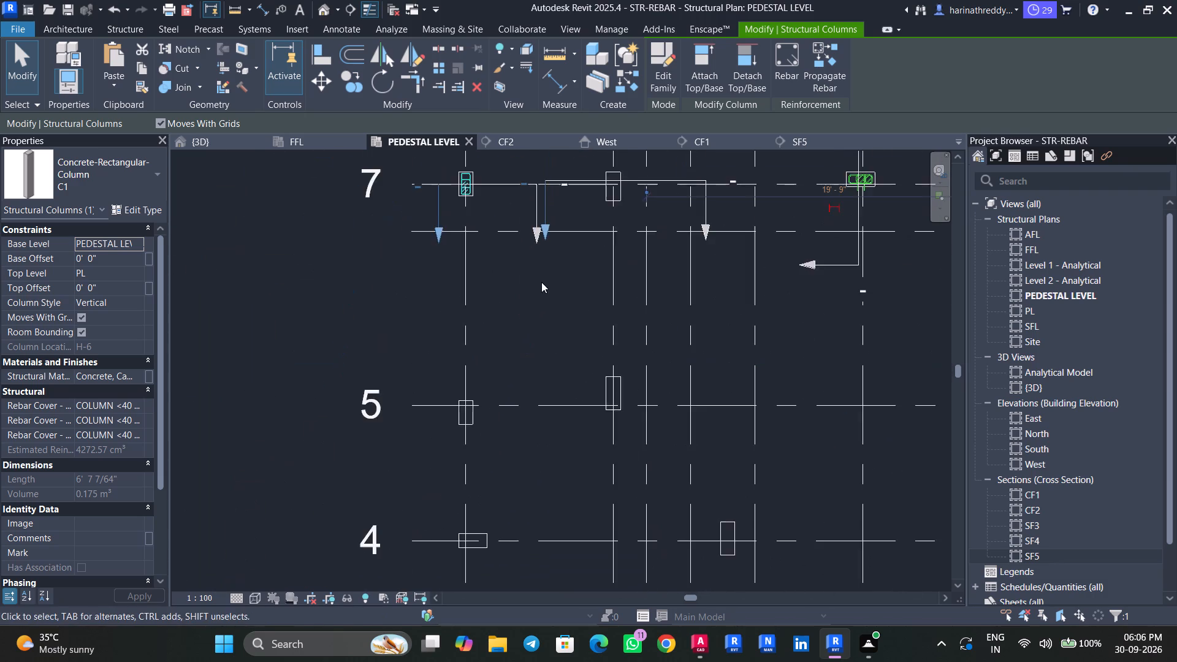
pyautogui.moveTo(551, 371); pyautogui.dragTo(606, 134, button='middle')
pyautogui.moveTo(582, 356); pyautogui.dragTo(574, 80, button='middle')
pyautogui.scroll(-5, 552, 184)
pyautogui.scroll(1, 556, 210)
pyautogui.scroll(-2, 556, 210)
pyautogui.moveTo(634, 319); pyautogui.dragTo(630, 242, button='middle')
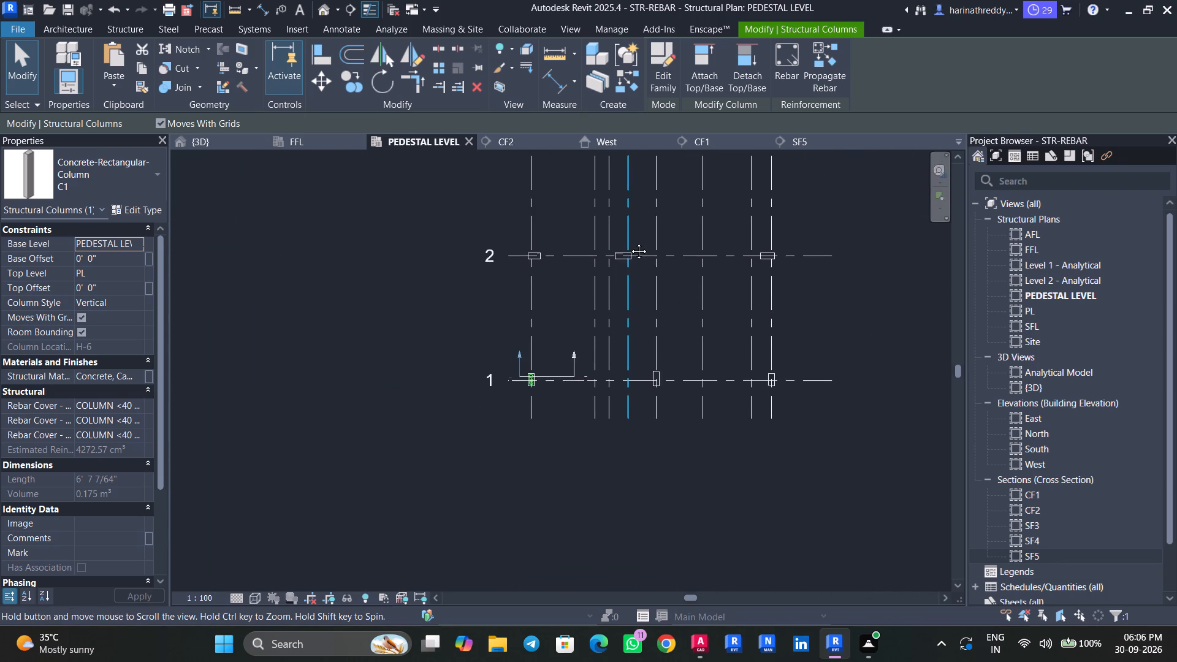
pyautogui.moveTo(630, 242); pyautogui.dragTo(505, 568, button='middle')
pyautogui.scroll(20, 647, 235)
pyautogui.scroll(-1, 647, 254)
pyautogui.scroll(2, 647, 254)
pyautogui.moveTo(647, 248); pyautogui.dragTo(610, 424, button='middle')
# Move the SF5 section line east across the pedestal at grids H-6 to just outside its eastern row of vertical bars.
pyautogui.press('Escape')
pyautogui.press('Escape')
pyautogui.click(579, 305)
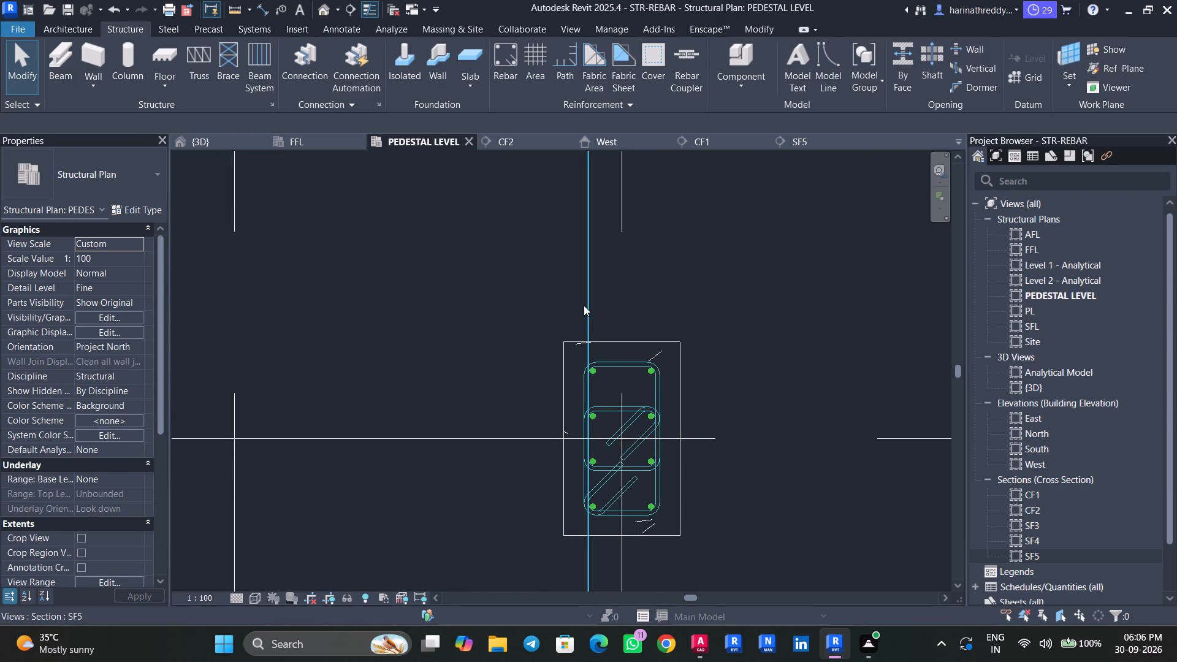
pyautogui.click(584, 305)
pyautogui.press('Right')
pyautogui.press('Right')
pyautogui.press('Right')
pyautogui.press('Right')
pyautogui.press('Right')
pyautogui.press('Right')
pyautogui.press('Right')
pyautogui.press('Right')
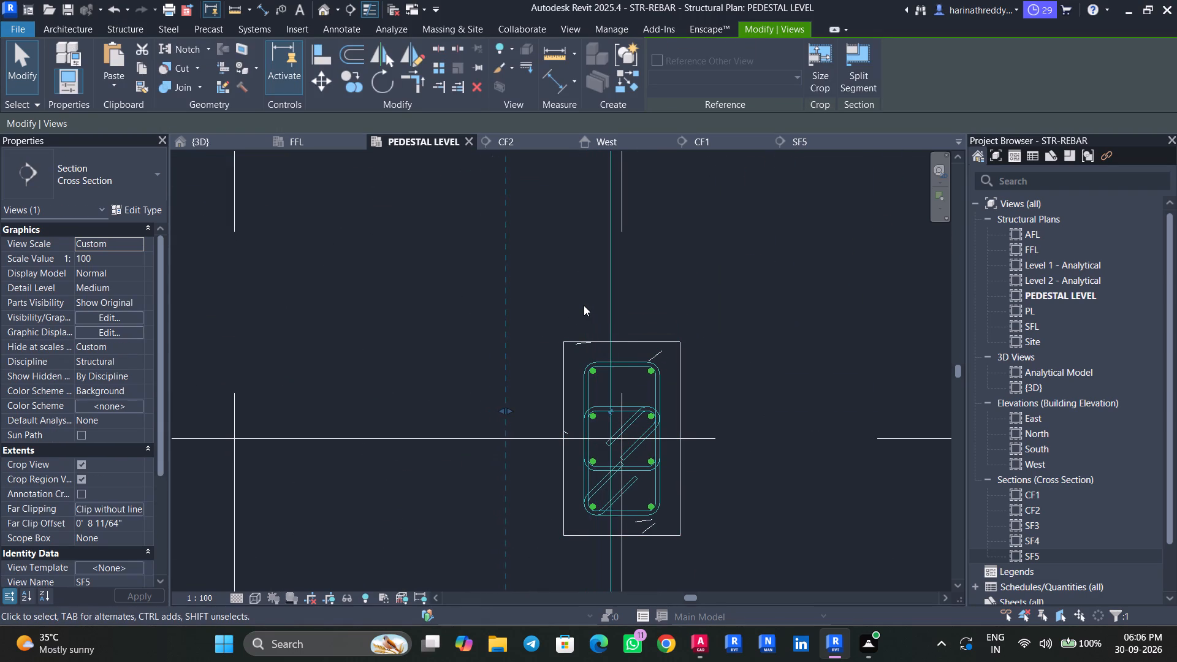
pyautogui.press('Right')
pyautogui.press('Right')
pyautogui.press('Right')
pyautogui.press('Right')
pyautogui.press('Right')
pyautogui.press('Right')
pyautogui.press('Right')
pyautogui.press('Right')
pyautogui.press('Right')
pyautogui.press('Right')
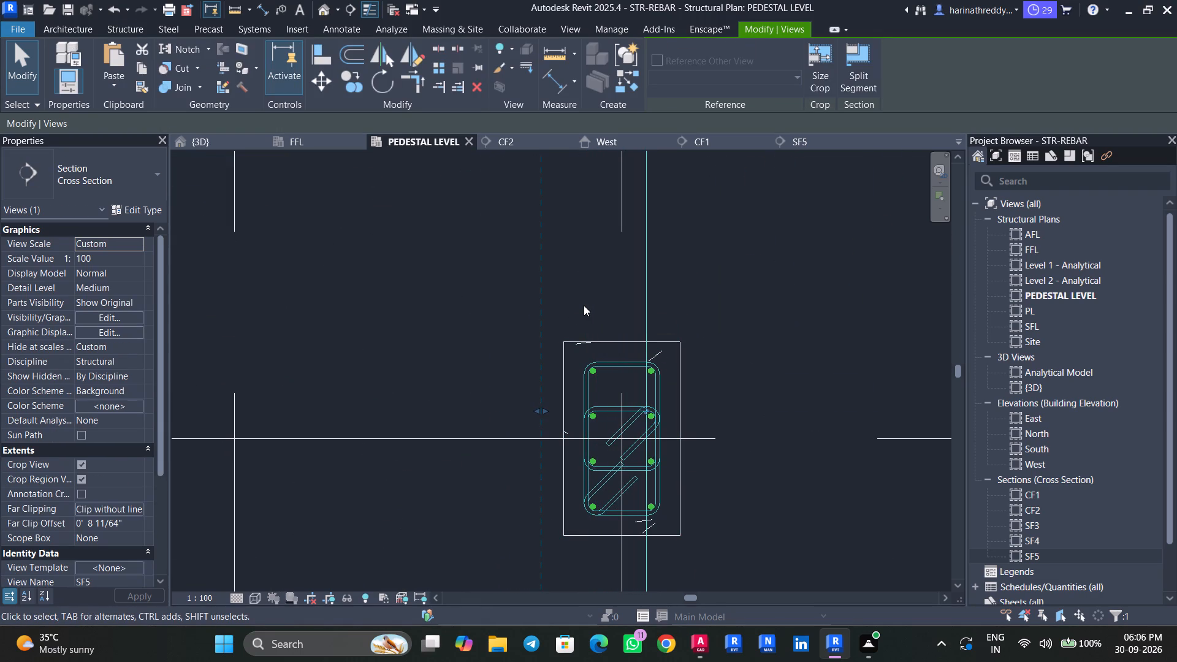
pyautogui.press('Right')
pyautogui.press('Right')
pyautogui.press('Right')
pyautogui.press('Right')
pyautogui.press('Right')
pyautogui.press('Right')
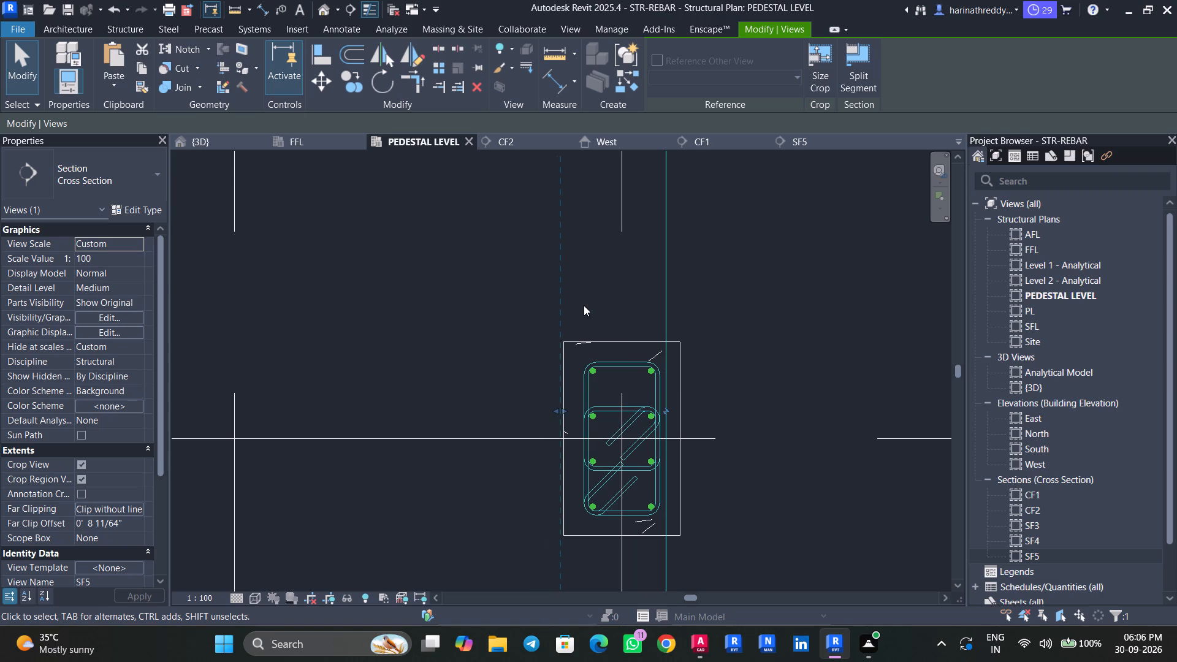
# Open the view of the moved SF5 section and examine the H12 vertical bars and ties from the column top down into the footing.
pyautogui.rightClick(666, 265)
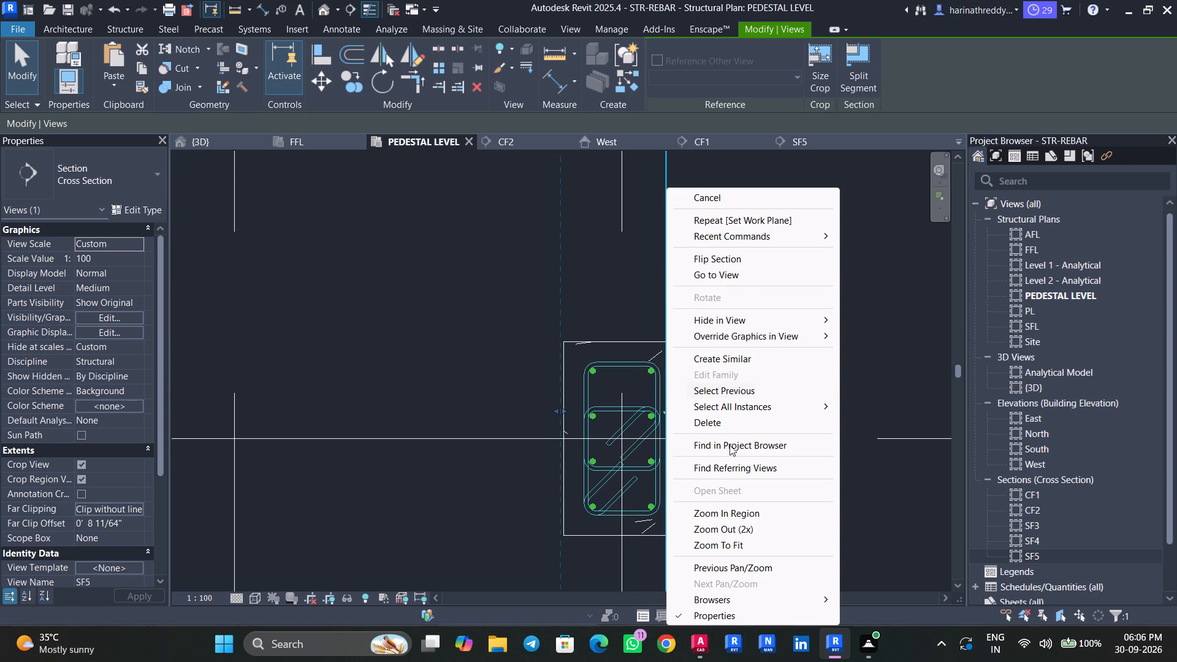
pyautogui.click(729, 275)
pyautogui.scroll(5, 550, 349)
pyautogui.click(553, 349)
pyautogui.moveTo(668, 284); pyautogui.dragTo(704, 475, button='middle')
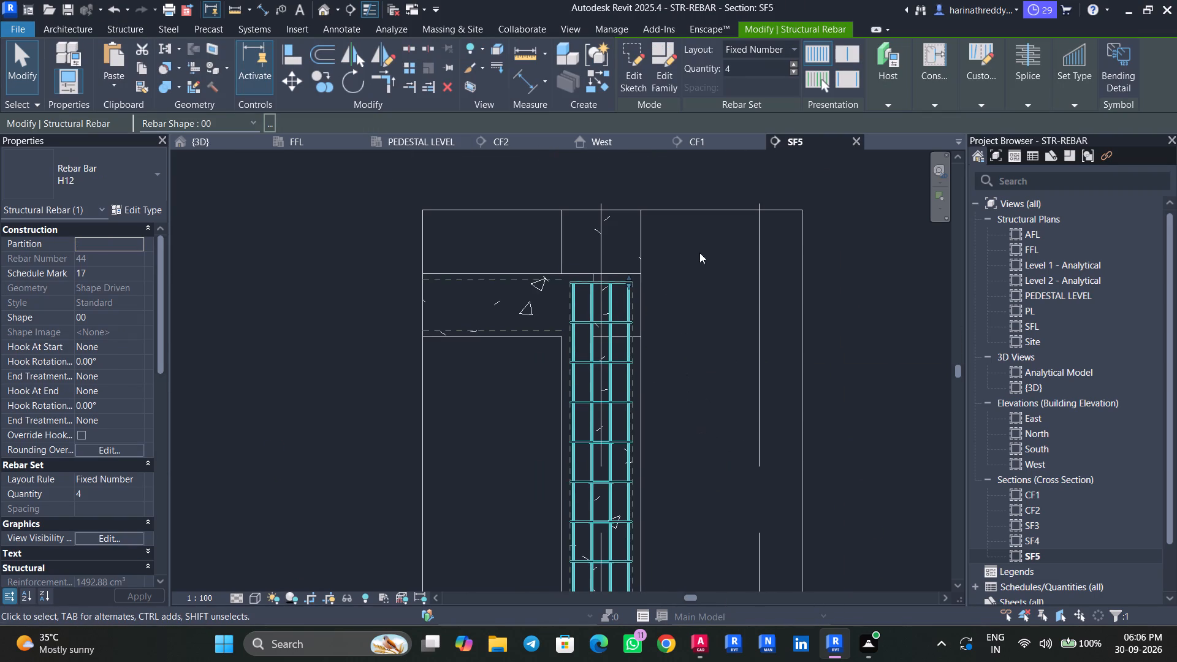
pyautogui.scroll(5, 560, 306)
pyautogui.moveTo(799, 341); pyautogui.dragTo(758, 180, button='middle')
pyautogui.scroll(1, 753, 203)
pyautogui.scroll(-3, 753, 204)
pyautogui.moveTo(774, 330); pyautogui.dragTo(765, 261, button='middle')
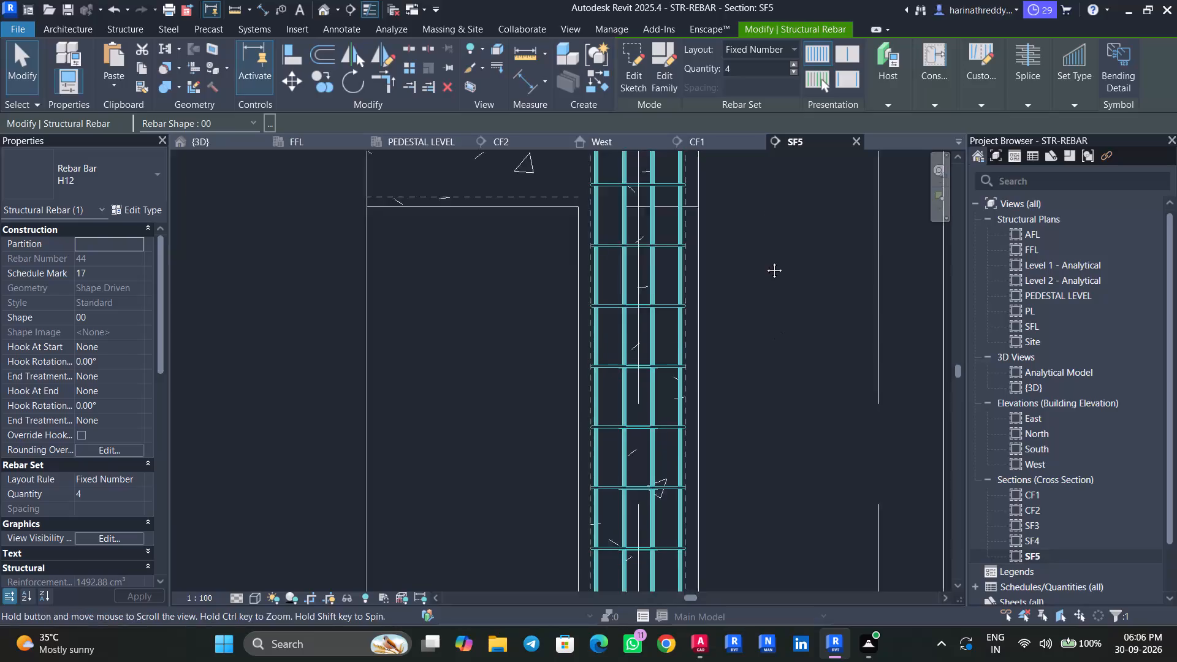
pyautogui.moveTo(765, 261); pyautogui.dragTo(755, 134, button='middle')
pyautogui.scroll(-4, 731, 277)
pyautogui.moveTo(729, 332); pyautogui.dragTo(712, 159, button='middle')
pyautogui.moveTo(737, 349); pyautogui.dragTo(729, 312, button='middle')
pyautogui.scroll(4, 631, 403)
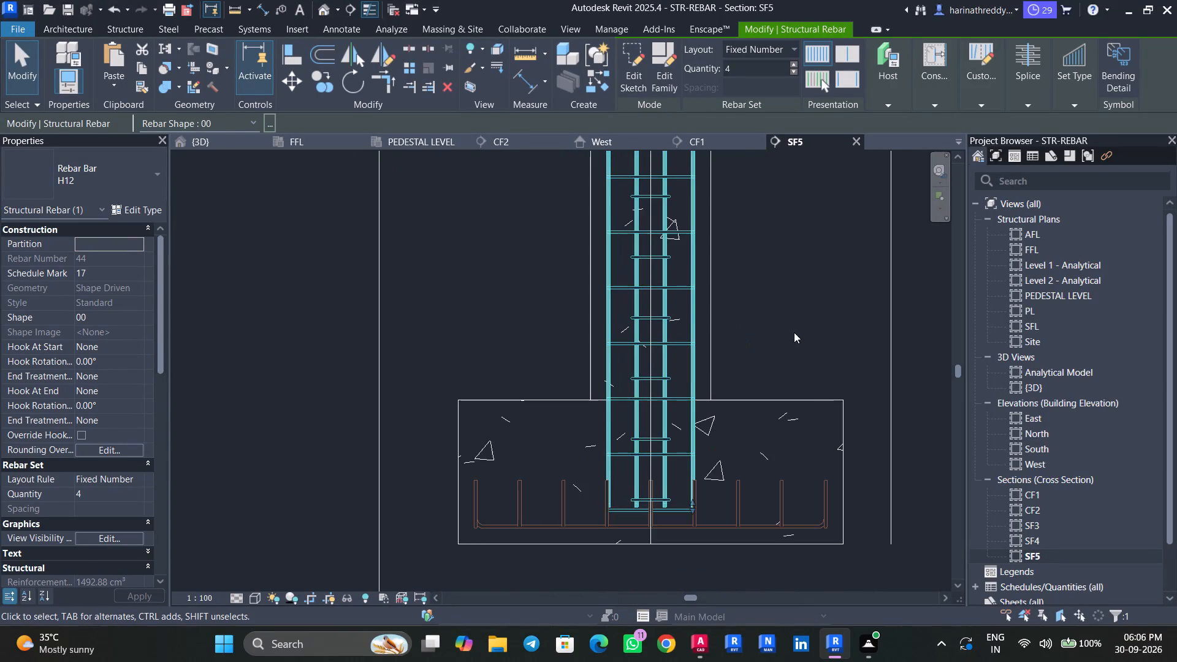
pyautogui.scroll(3, 761, 323)
pyautogui.press('Escape')
pyautogui.press('Escape')
pyautogui.moveTo(744, 299); pyautogui.dragTo(715, 148, button='middle')
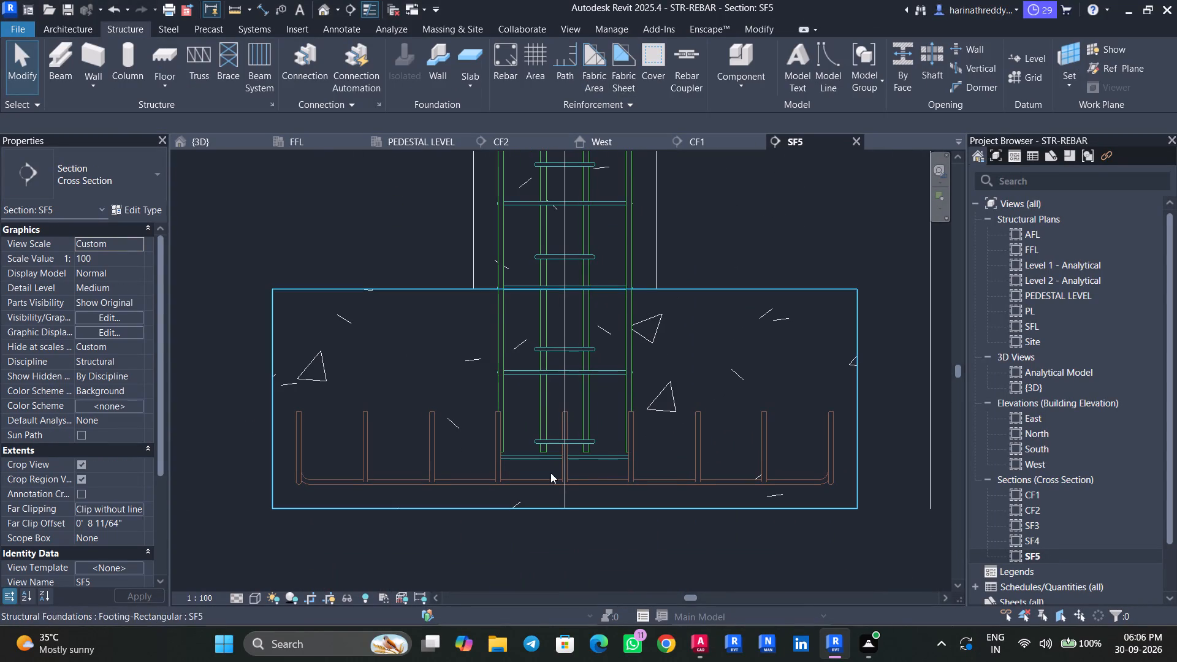
pyautogui.click(592, 454)
pyautogui.scroll(5, 562, 451)
pyautogui.press('Escape')
pyautogui.press('Escape')
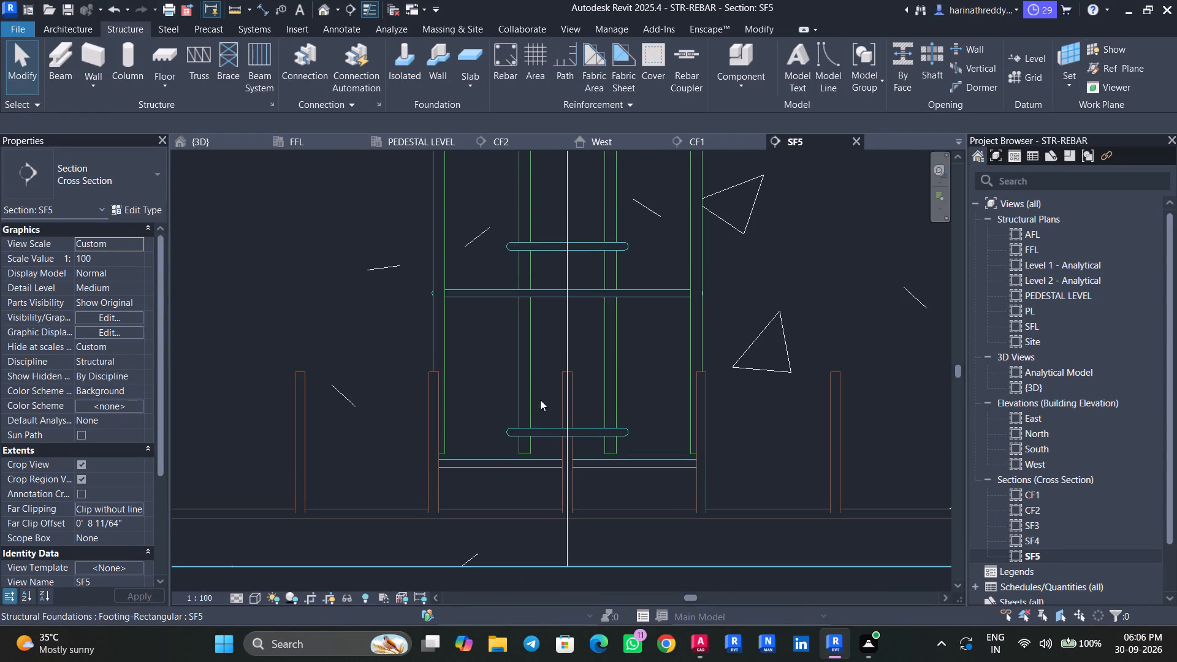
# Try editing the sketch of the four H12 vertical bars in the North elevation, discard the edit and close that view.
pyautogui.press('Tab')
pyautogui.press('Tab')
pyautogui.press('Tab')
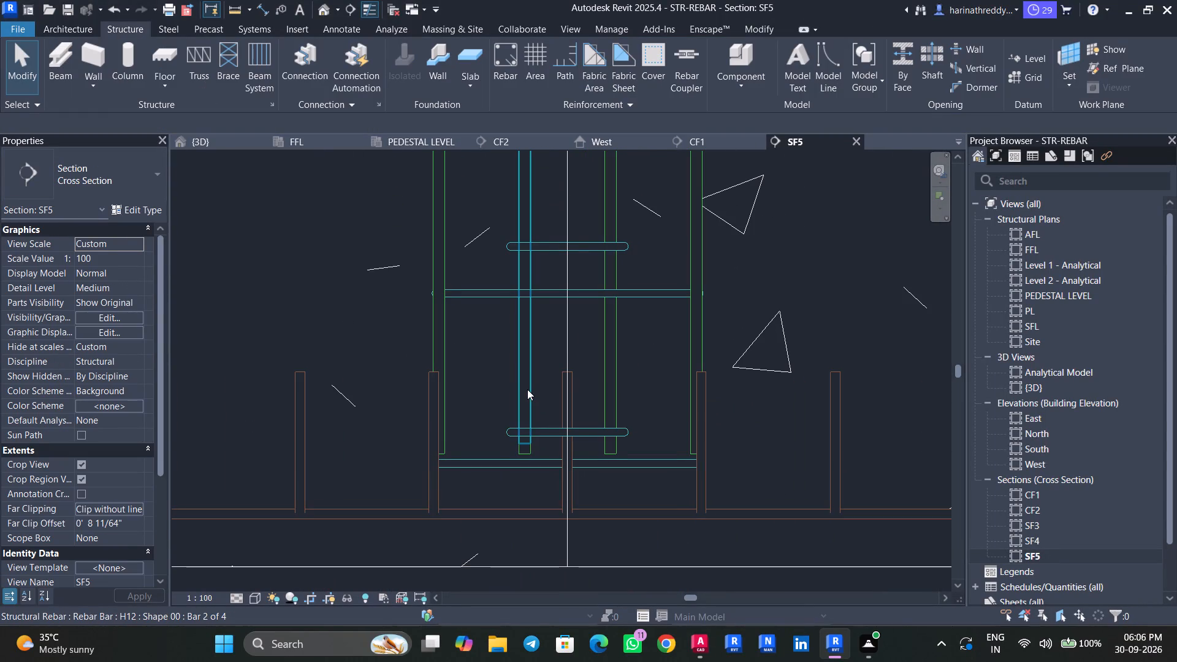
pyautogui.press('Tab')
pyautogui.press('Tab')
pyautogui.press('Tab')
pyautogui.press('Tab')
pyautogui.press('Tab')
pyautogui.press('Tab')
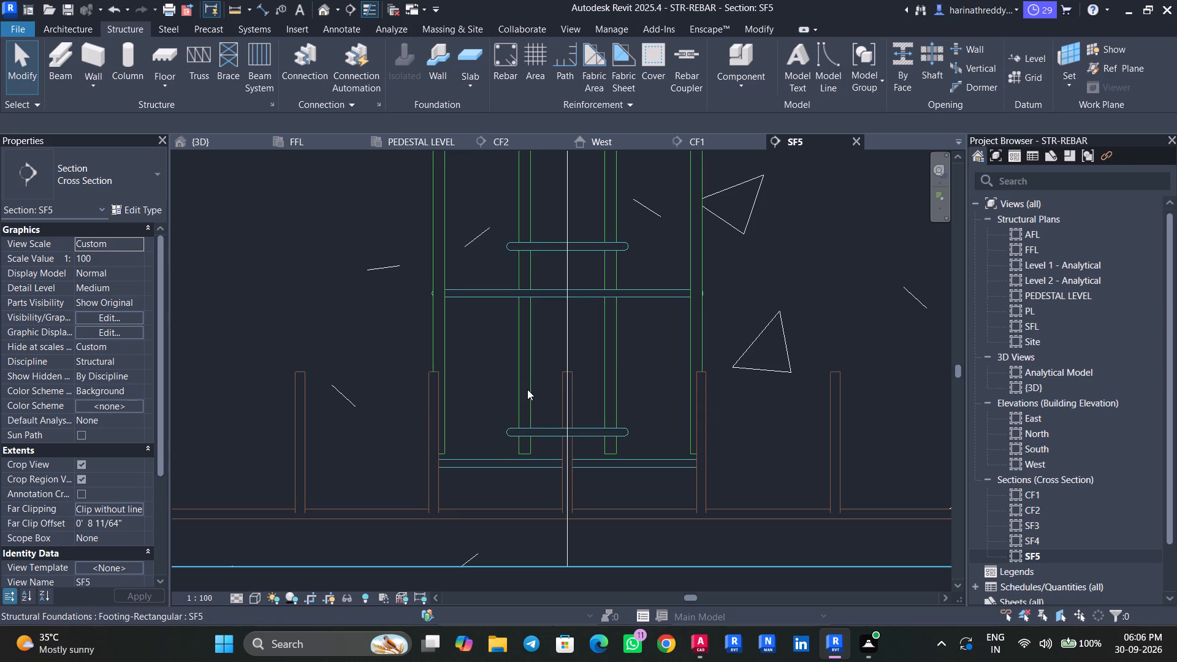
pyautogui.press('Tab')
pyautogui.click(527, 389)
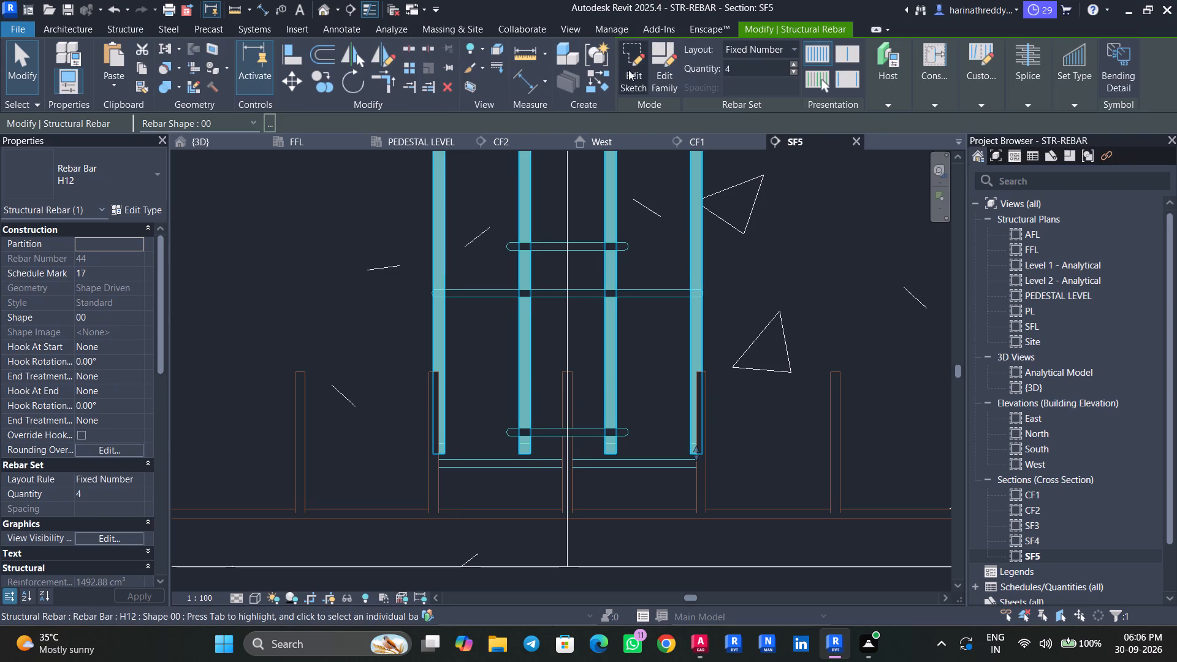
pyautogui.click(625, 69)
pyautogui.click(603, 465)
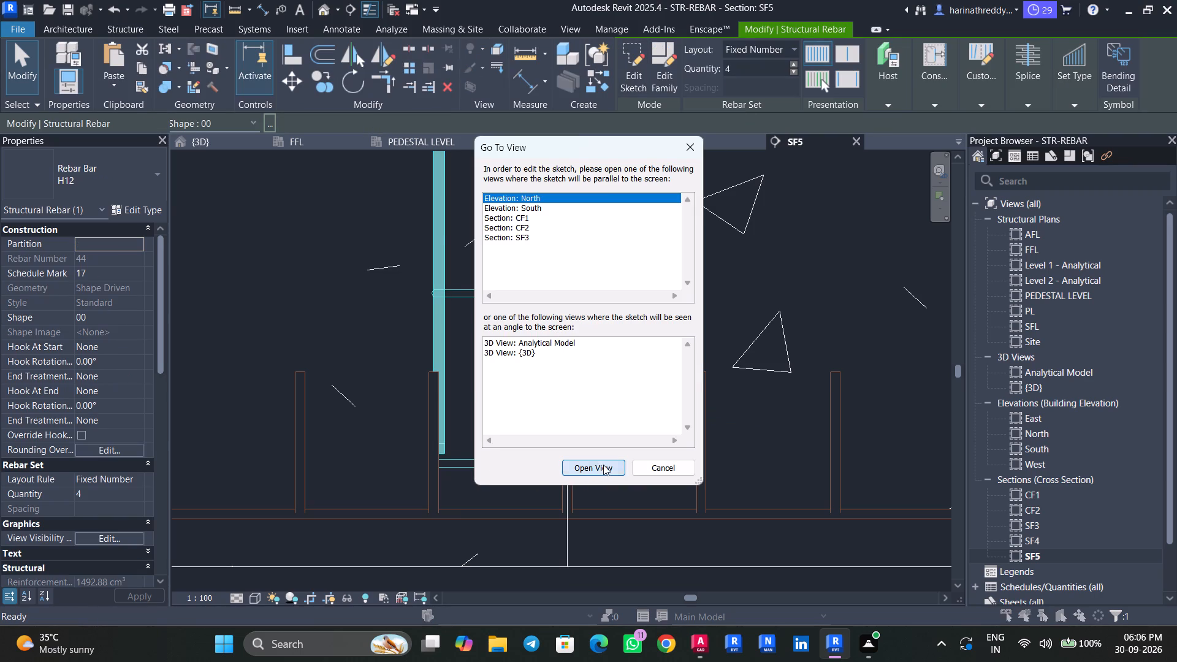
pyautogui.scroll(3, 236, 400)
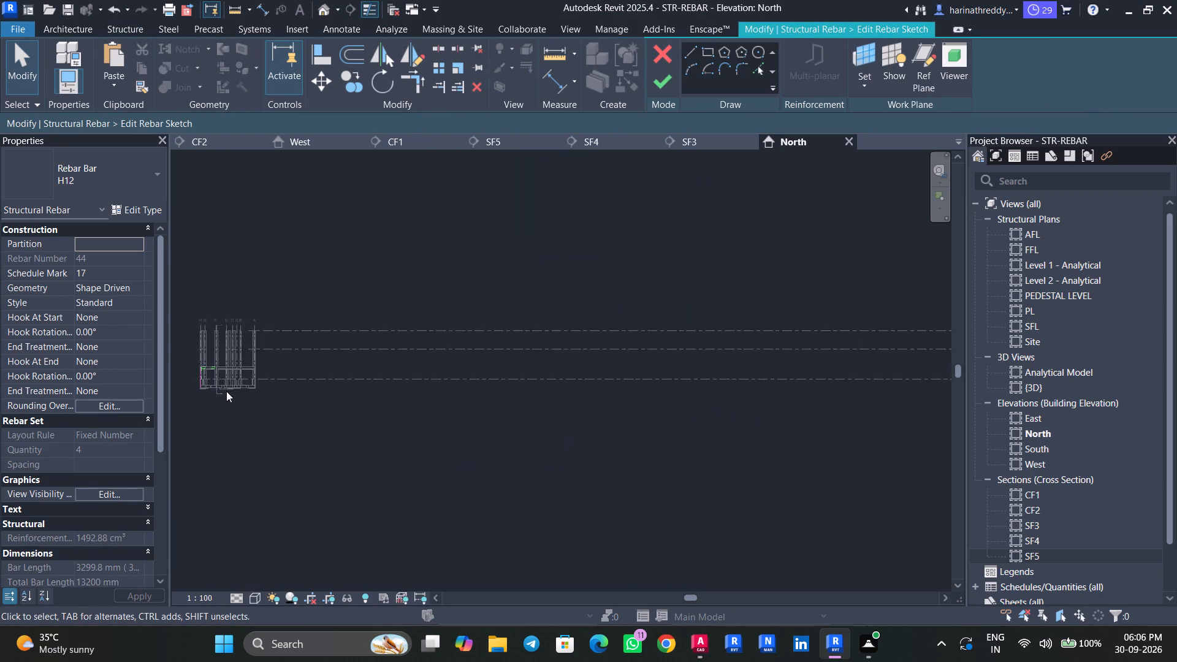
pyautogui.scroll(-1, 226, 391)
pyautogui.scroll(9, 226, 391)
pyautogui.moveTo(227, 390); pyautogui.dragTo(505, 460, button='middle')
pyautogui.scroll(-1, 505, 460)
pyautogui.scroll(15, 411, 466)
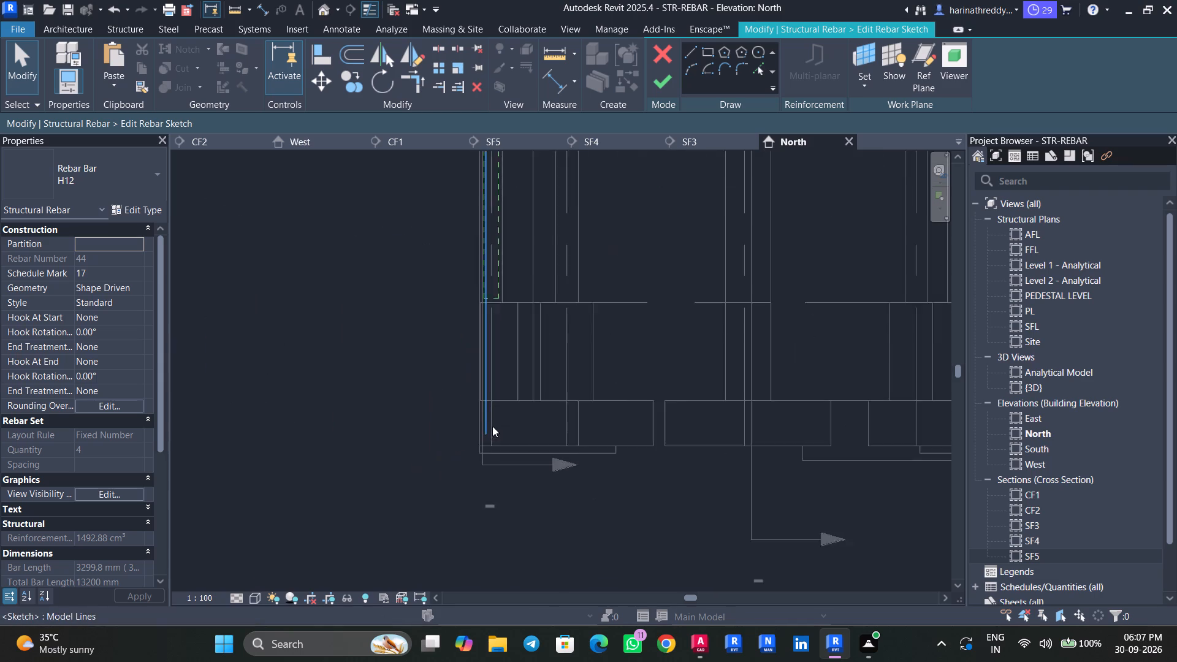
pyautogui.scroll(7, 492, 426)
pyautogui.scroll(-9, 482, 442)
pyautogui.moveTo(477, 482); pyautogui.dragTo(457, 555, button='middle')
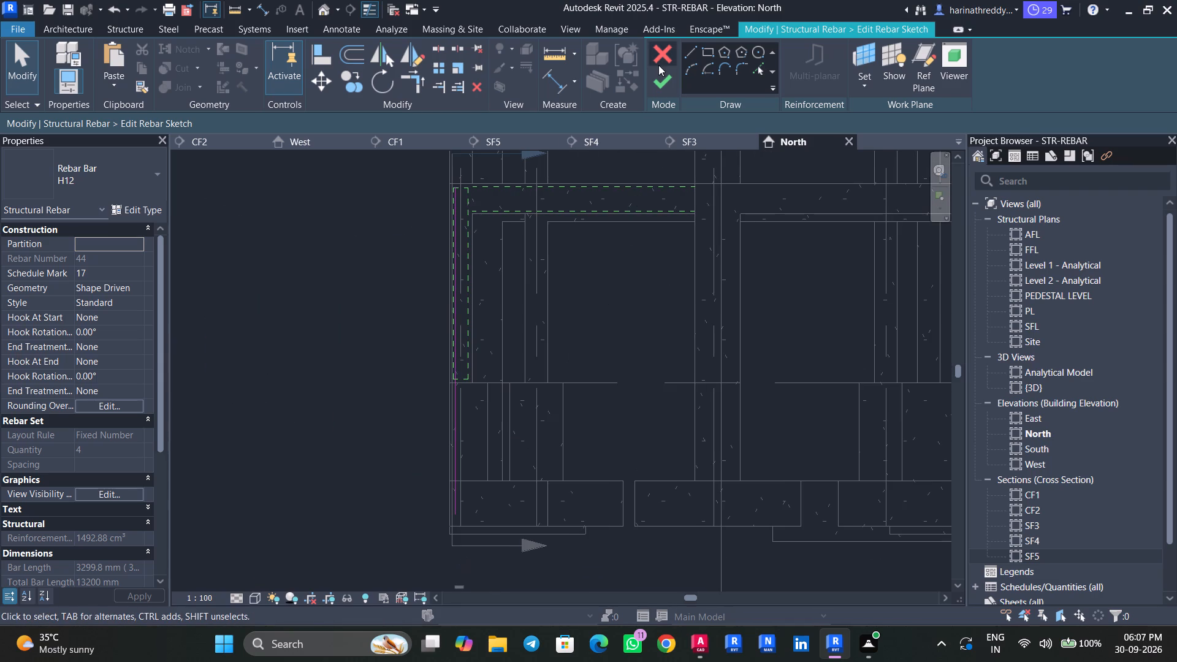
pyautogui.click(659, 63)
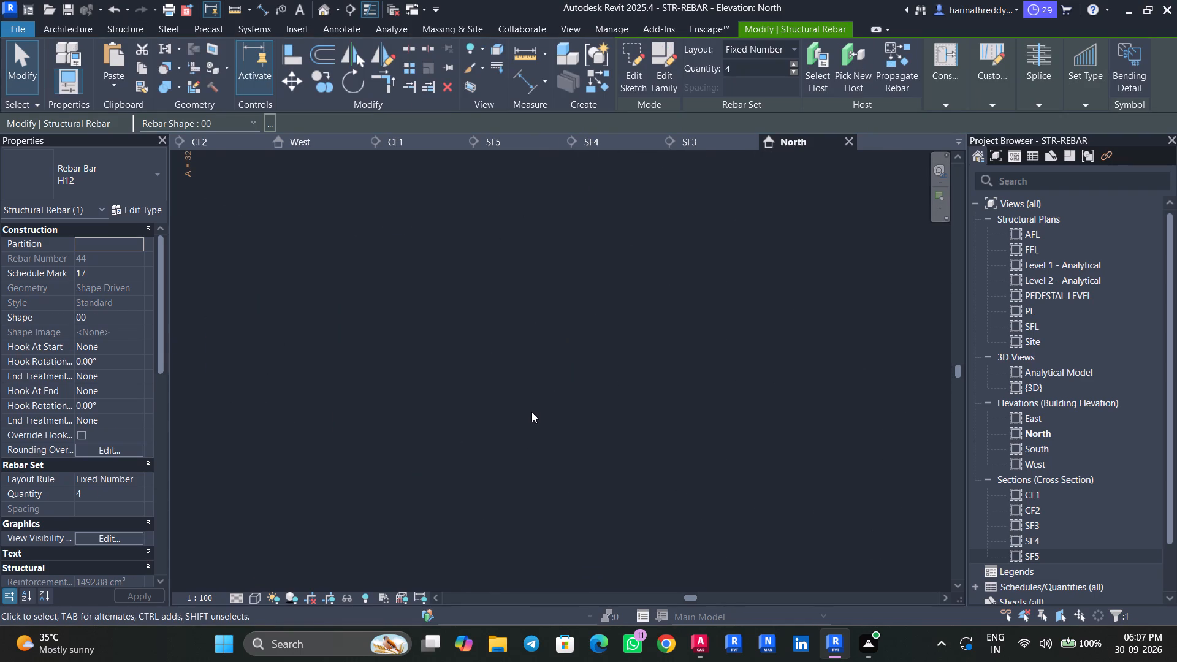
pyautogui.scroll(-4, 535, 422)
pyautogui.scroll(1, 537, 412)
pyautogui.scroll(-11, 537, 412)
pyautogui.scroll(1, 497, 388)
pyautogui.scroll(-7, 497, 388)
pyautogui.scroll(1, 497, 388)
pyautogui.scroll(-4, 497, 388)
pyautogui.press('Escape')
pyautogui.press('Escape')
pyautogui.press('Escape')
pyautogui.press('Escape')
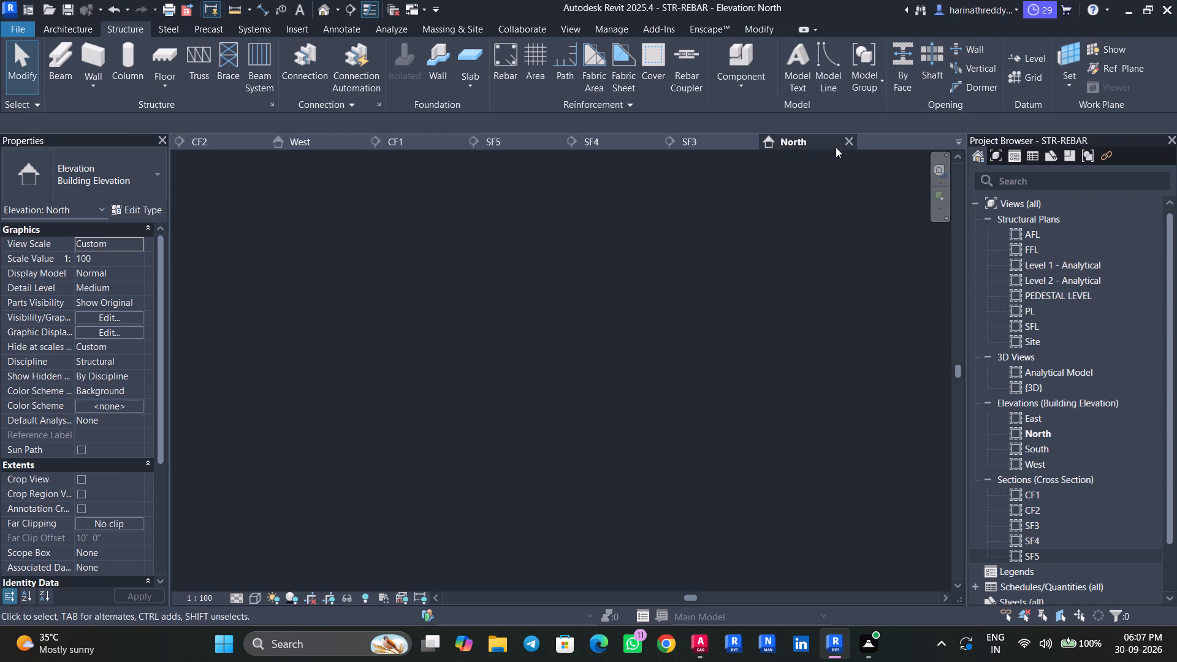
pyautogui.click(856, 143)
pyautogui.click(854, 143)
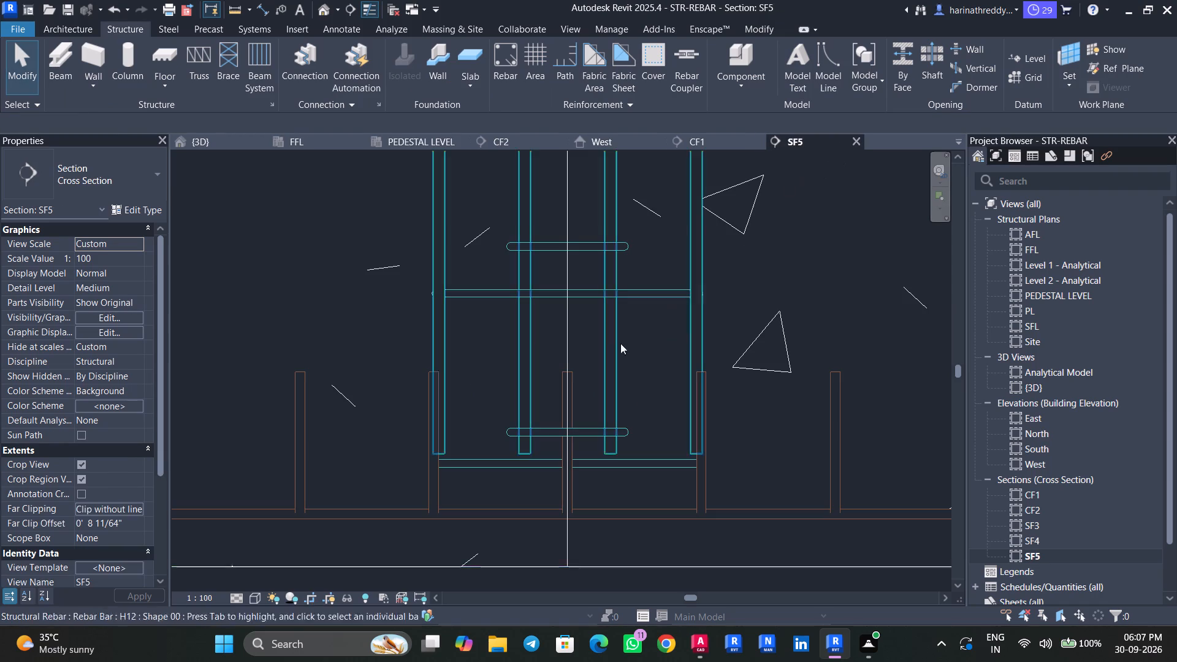
# Edit the sketch of the four H12 vertical bars in the South elevation, adding a 1' horizontal leg heading east from the bar's lower end.
pyautogui.click(702, 340)
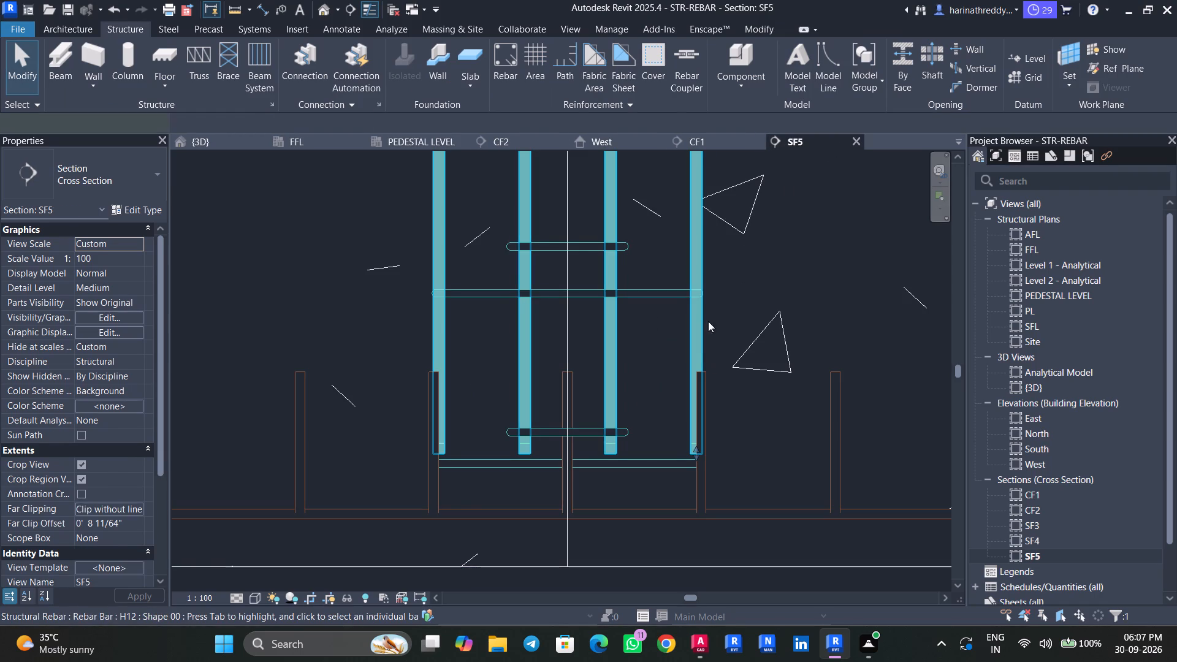
pyautogui.click(640, 81)
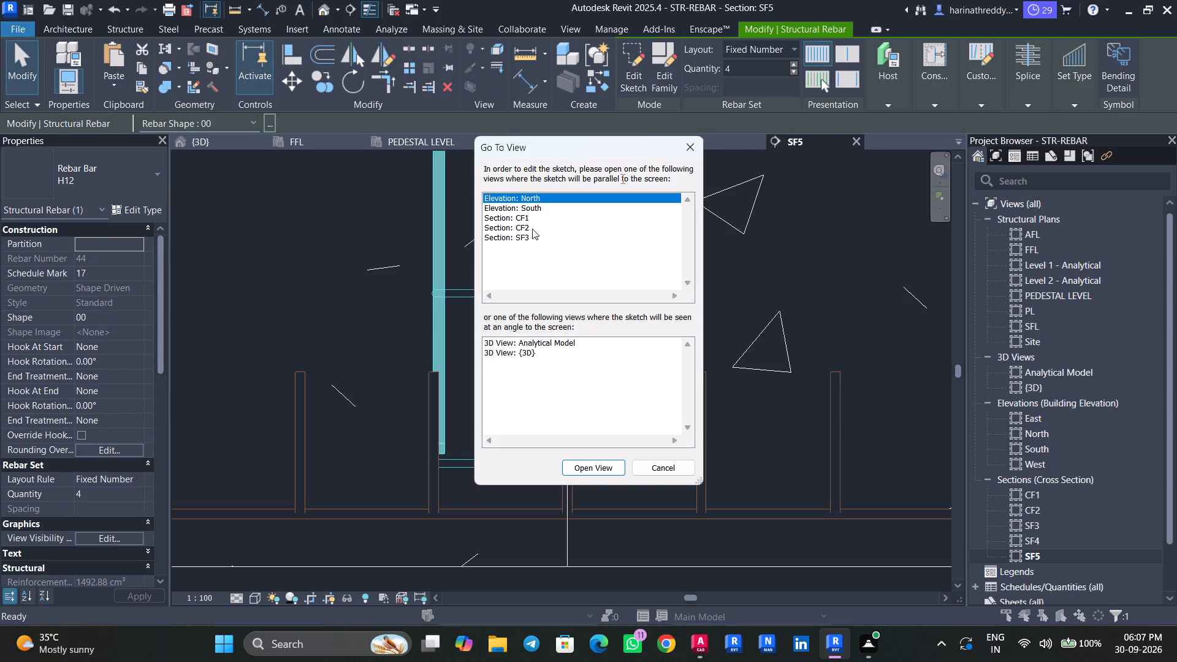
pyautogui.click(536, 208)
pyautogui.click(582, 474)
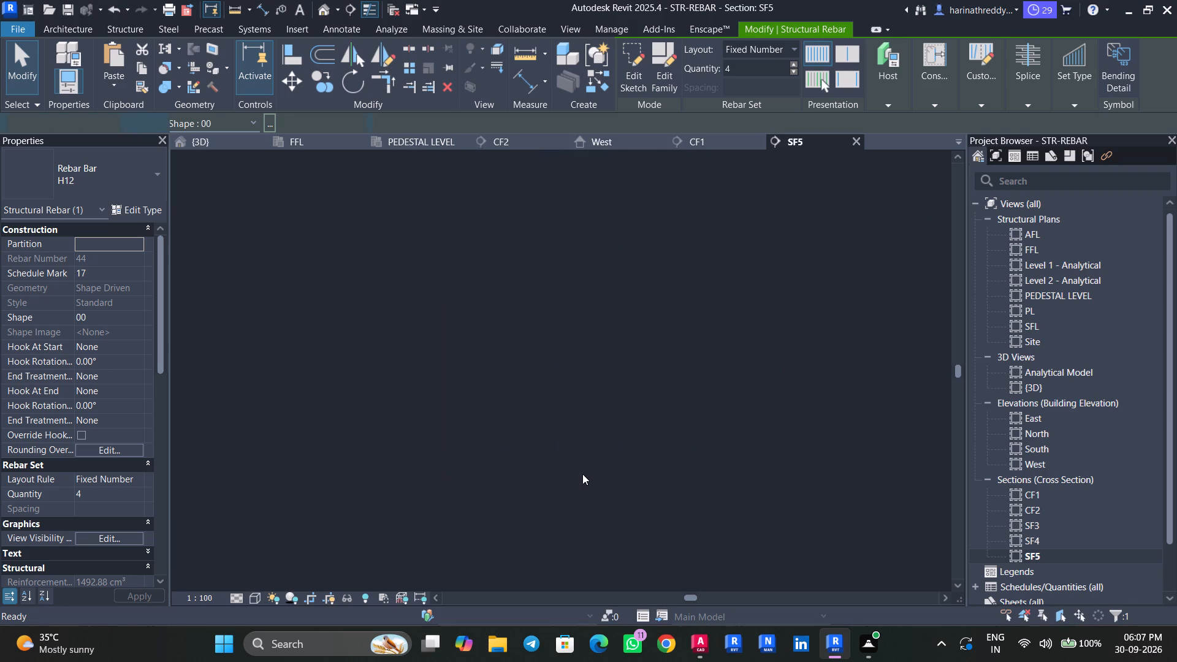
pyautogui.scroll(11, 884, 395)
pyautogui.moveTo(893, 390); pyautogui.dragTo(668, 448, button='middle')
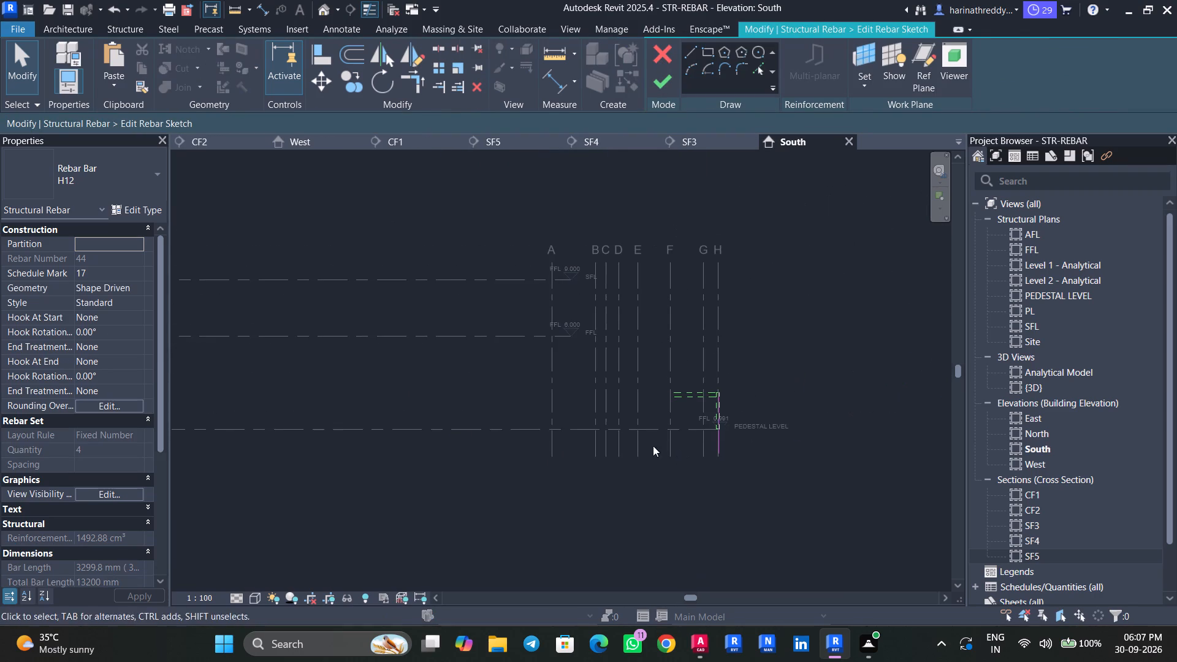
pyautogui.scroll(18, 813, 427)
pyautogui.scroll(1, 653, 422)
pyautogui.moveTo(641, 467); pyautogui.dragTo(615, 544, button='middle')
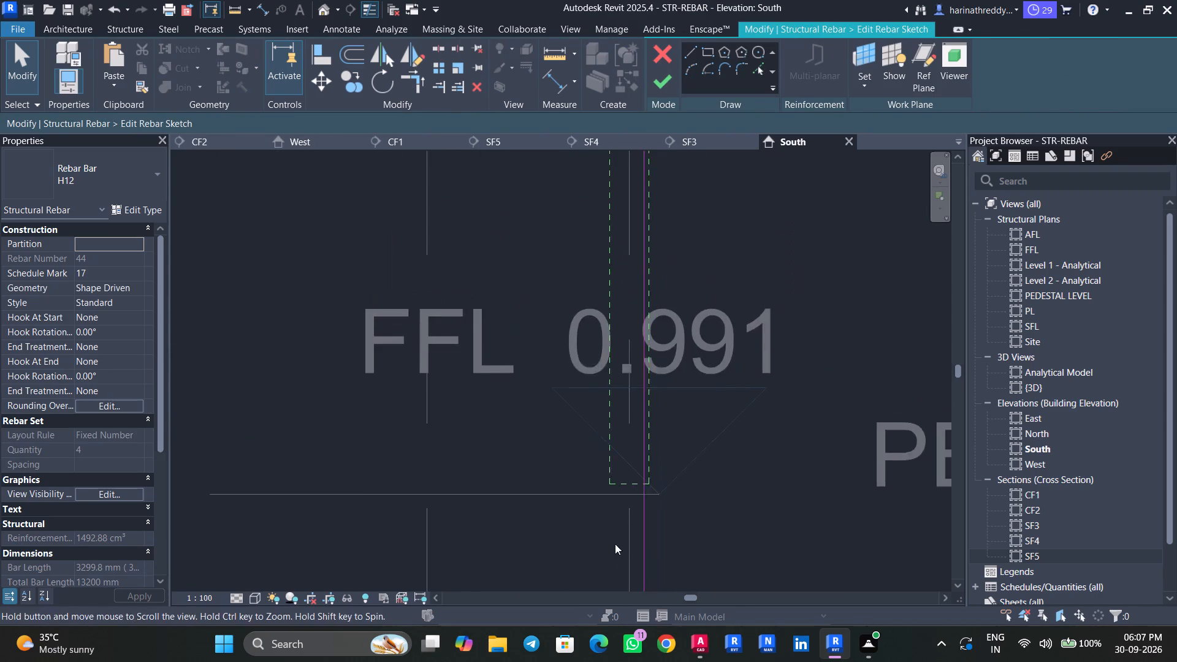
pyautogui.moveTo(615, 544); pyautogui.dragTo(614, 557, button='middle')
pyautogui.scroll(-6, 620, 514)
pyautogui.moveTo(650, 414); pyautogui.dragTo(657, 281, button='middle')
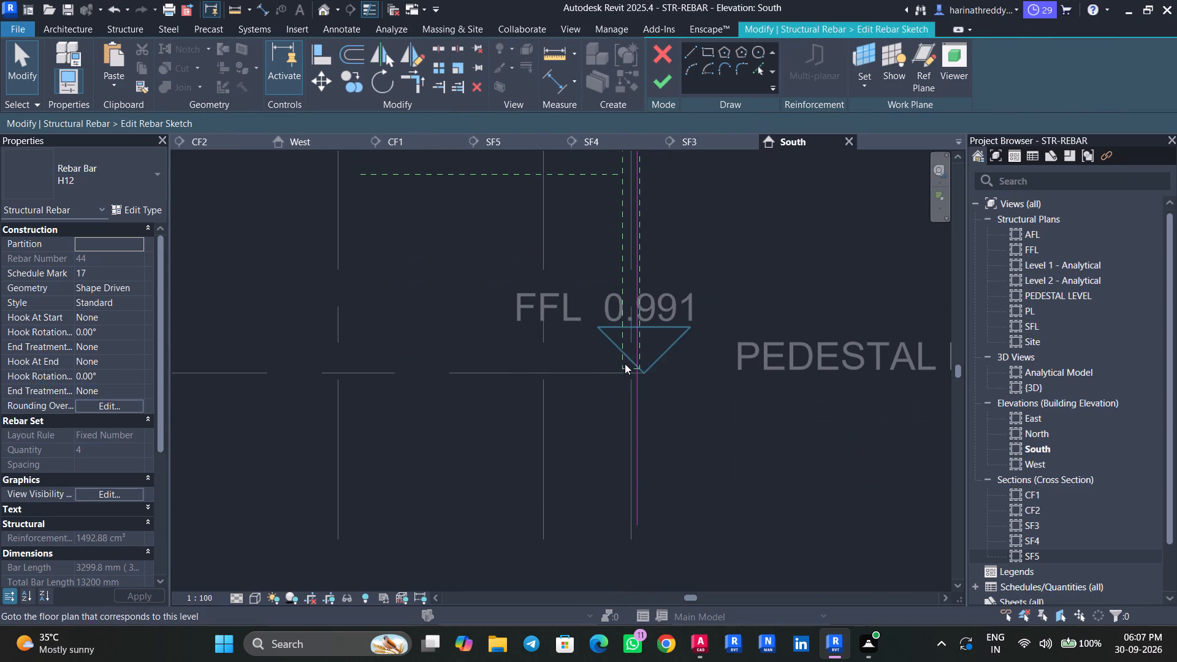
pyautogui.scroll(3, 626, 363)
pyautogui.scroll(-1, 627, 363)
pyautogui.scroll(4, 627, 363)
pyautogui.moveTo(607, 363); pyautogui.dragTo(550, 448, button='middle')
pyautogui.scroll(-4, 548, 439)
pyautogui.moveTo(542, 471); pyautogui.dragTo(542, 440, button='middle')
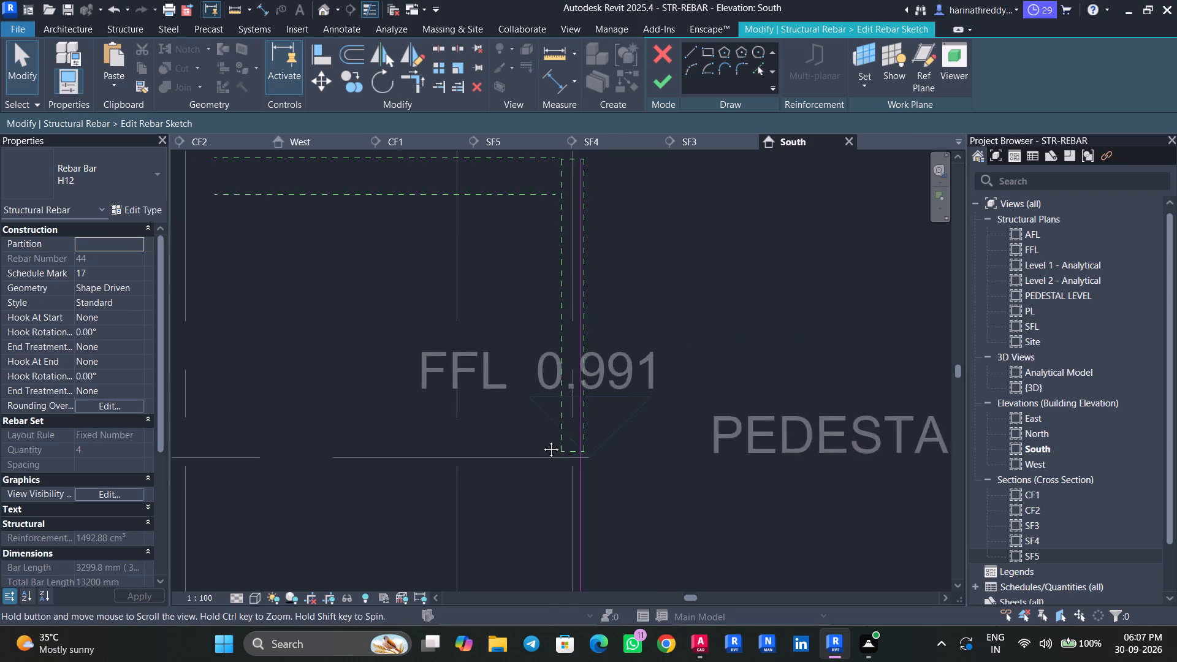
pyautogui.moveTo(542, 440); pyautogui.dragTo(558, 291, button='middle')
pyautogui.scroll(5, 601, 476)
pyautogui.click(595, 474)
pyautogui.scroll(3, 629, 481)
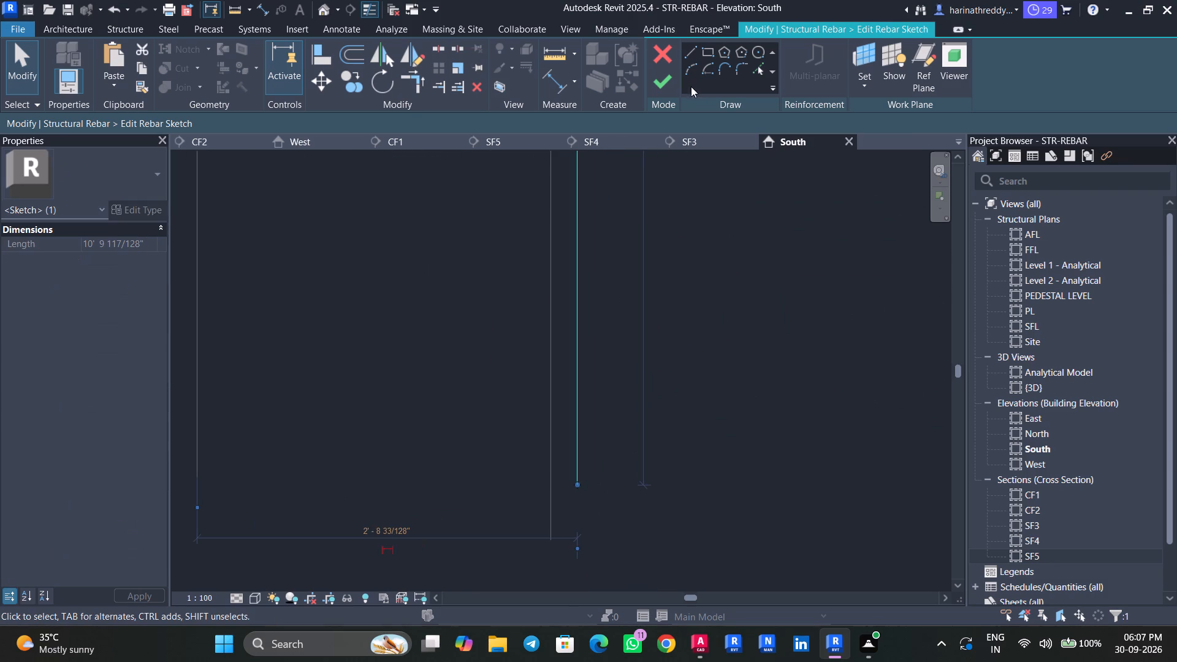
pyautogui.click(693, 51)
pyautogui.scroll(4, 580, 487)
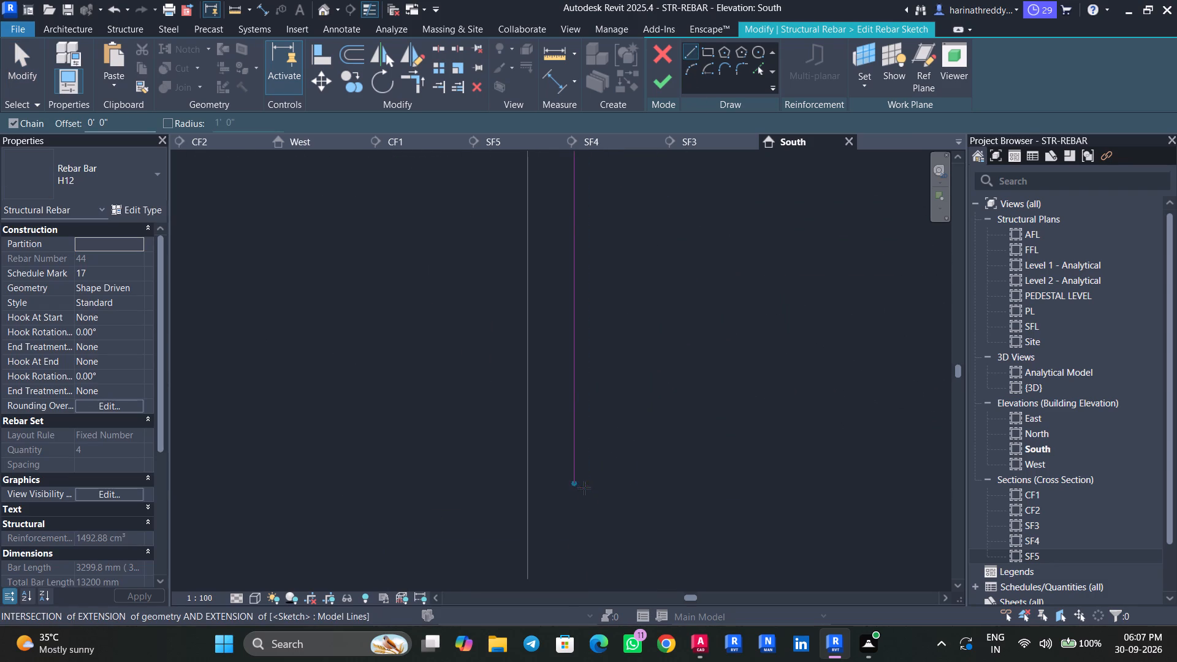
pyautogui.click(576, 483)
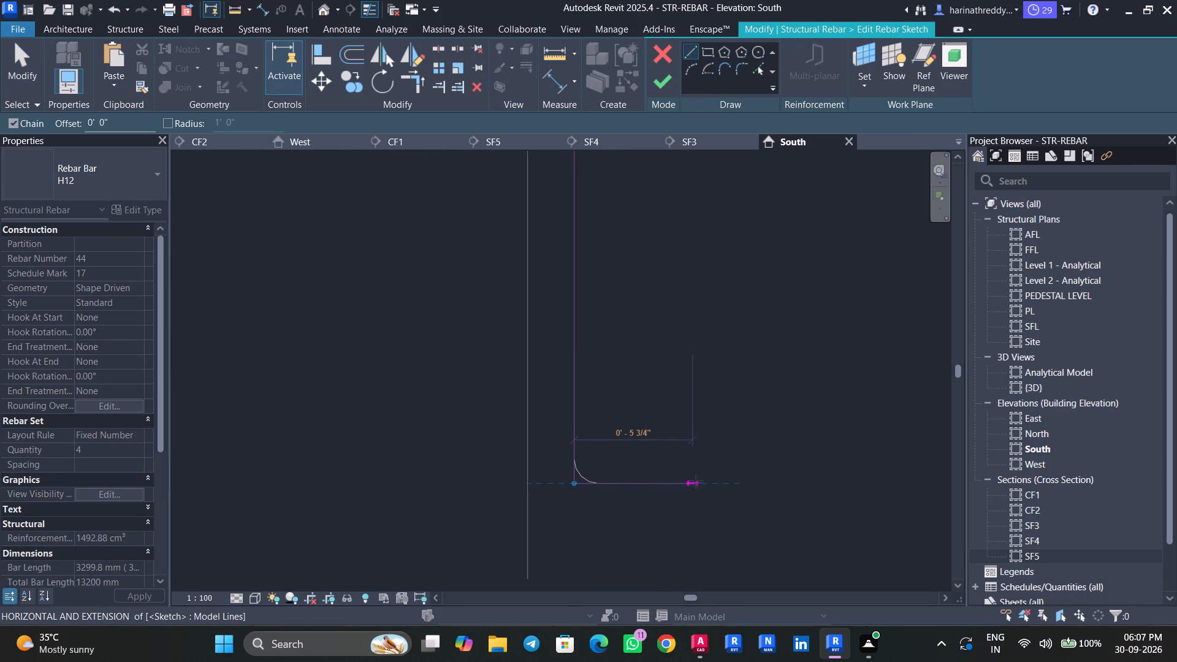
pyautogui.write("1'")
pyautogui.press('Return')
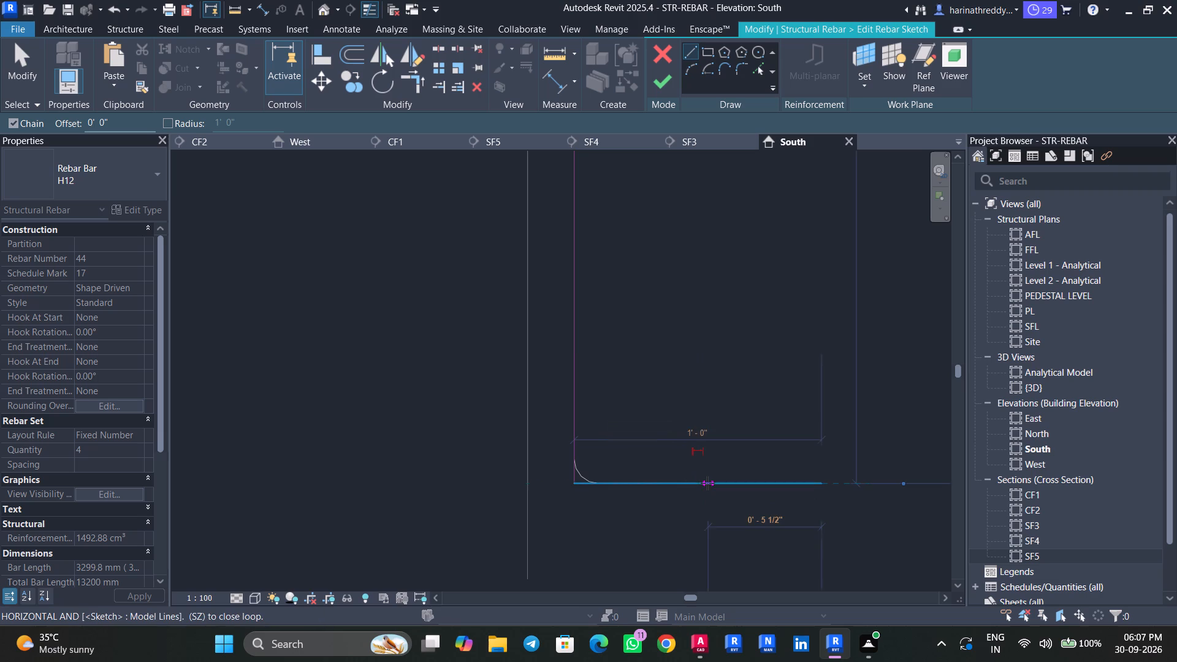
pyautogui.press('Escape')
pyautogui.click(667, 88)
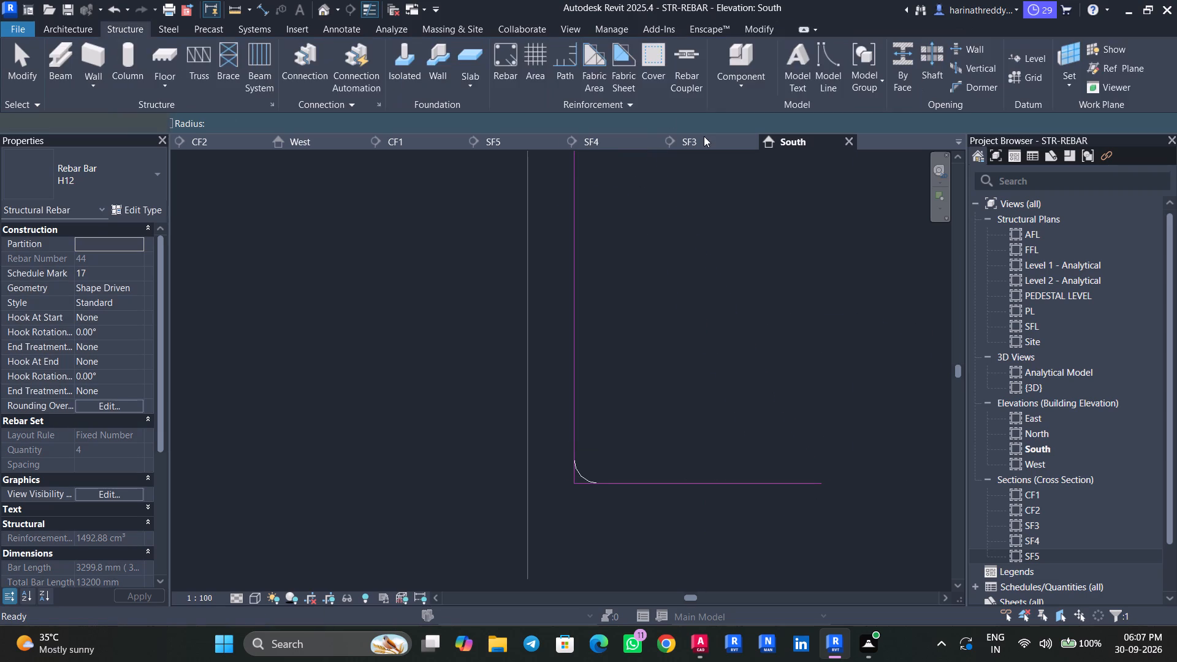
# Return to the SF5 section, select the bent H12 bars and cycle through the overlapping elements near their lower end.
pyautogui.scroll(-12, 465, 254)
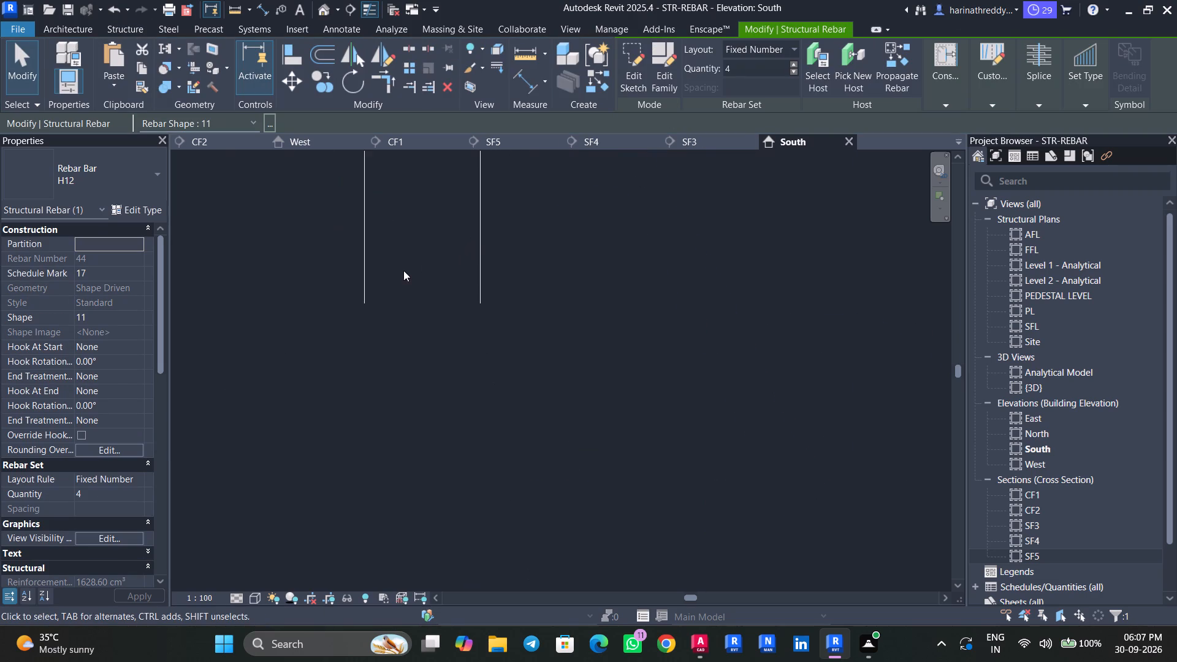
pyautogui.scroll(-13, 411, 265)
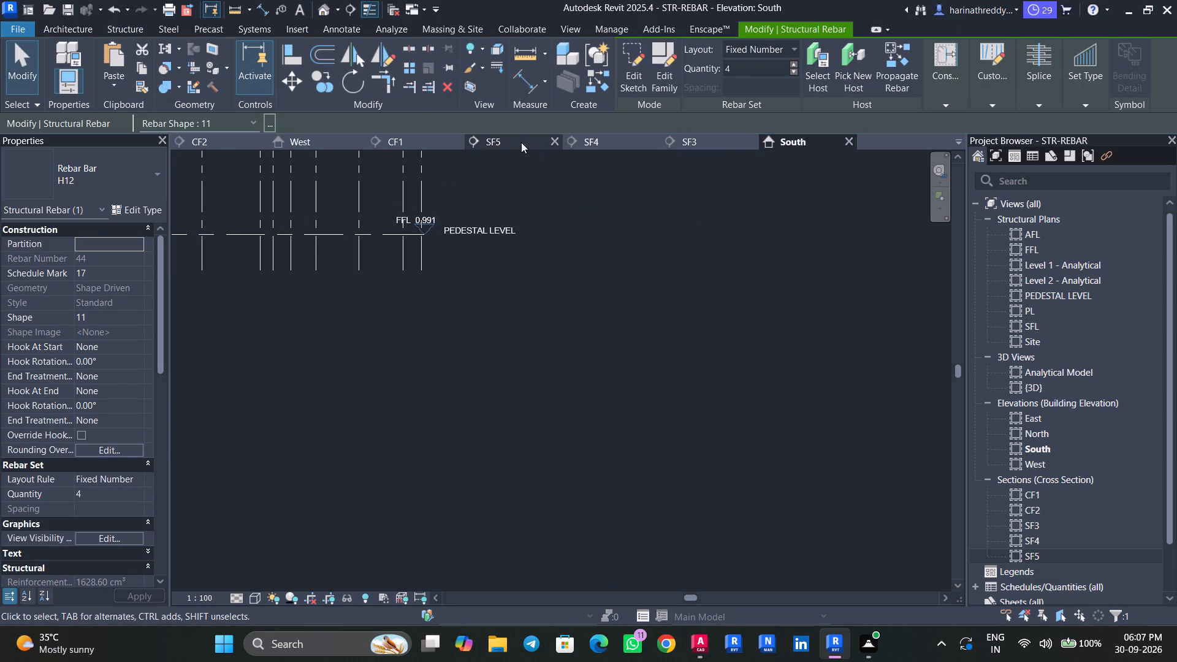
pyautogui.click(521, 142)
pyautogui.press('Escape')
pyautogui.press('Escape')
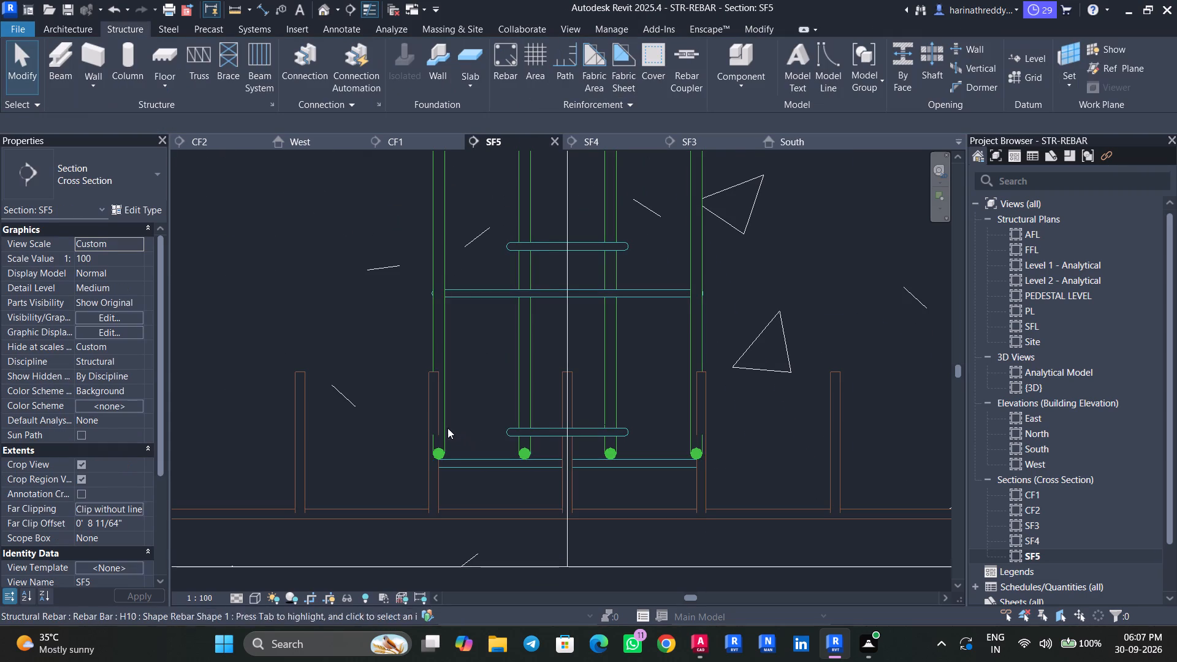
pyautogui.click(442, 430)
pyautogui.press('Tab')
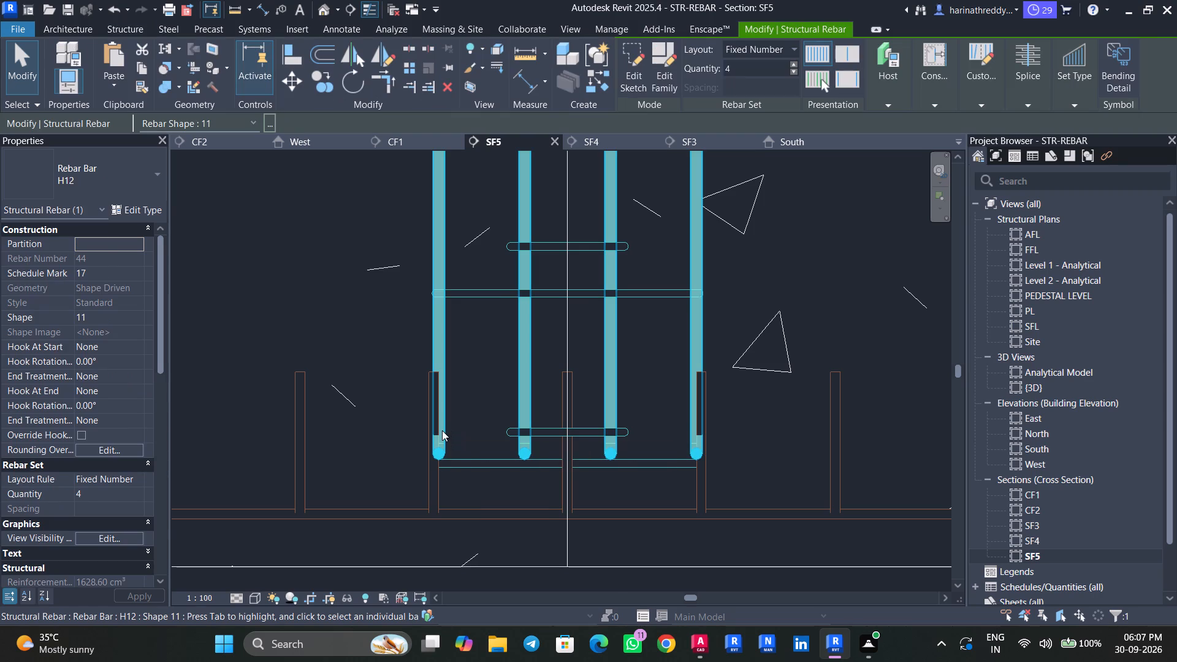
pyautogui.press('Tab')
pyautogui.press('Tab')
pyautogui.press('Tab')
pyautogui.press('Tab')
pyautogui.press('Tab')
pyautogui.press('Tab')
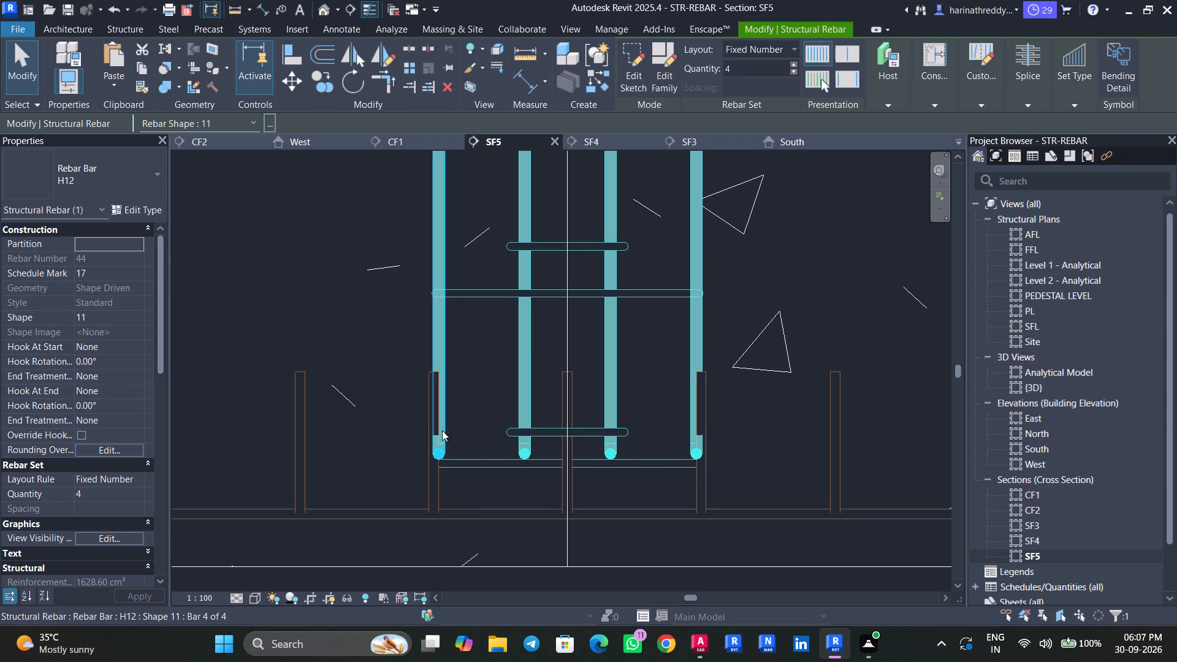
pyautogui.press('Tab')
pyautogui.press('Tab')
pyautogui.press('Tab')
pyautogui.press('Tab')
pyautogui.press('Tab')
pyautogui.press('Tab')
pyautogui.press('Tab')
pyautogui.press('Tab')
pyautogui.press('Tab')
pyautogui.press('Tab')
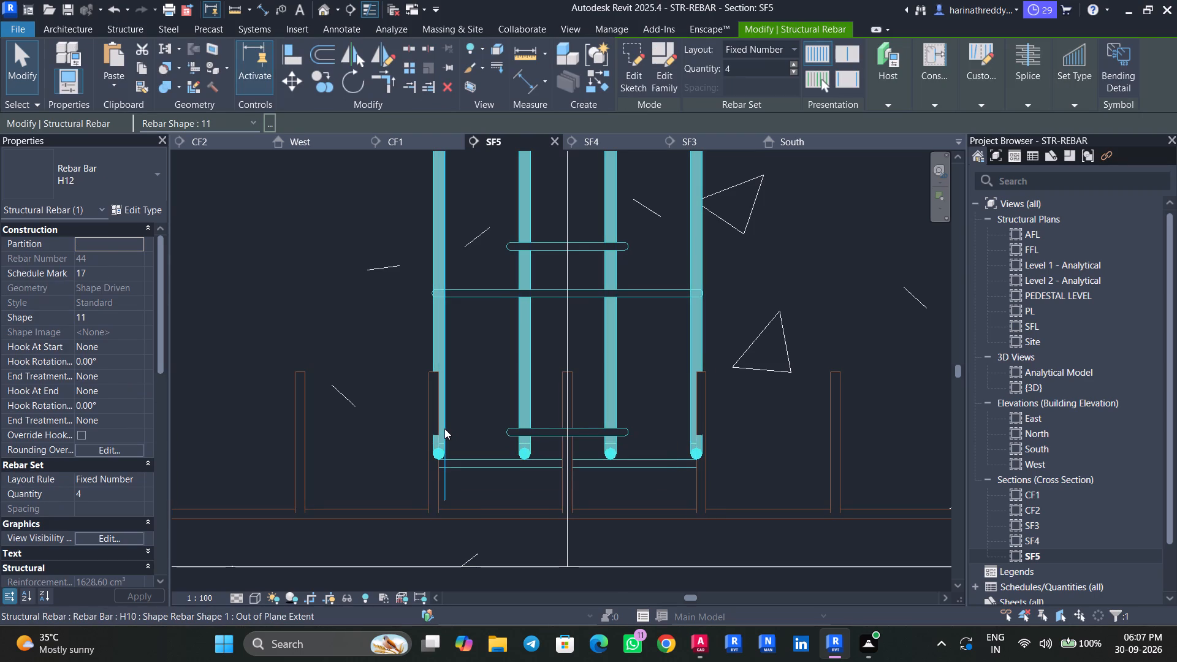
# Examine the reinforcement above the footing in the SF5 section, including the six-bar H10 set just below the column-pedestal joint.
pyautogui.scroll(-10, 482, 435)
pyautogui.moveTo(546, 346); pyautogui.dragTo(535, 578, button='middle')
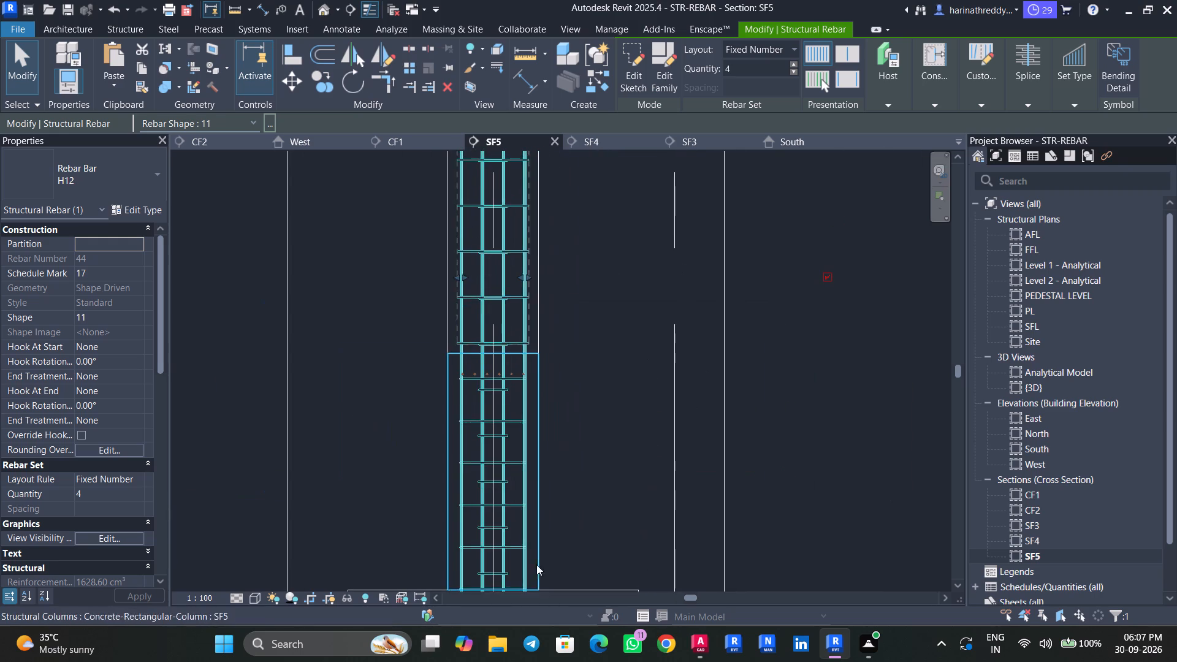
pyautogui.click(584, 270)
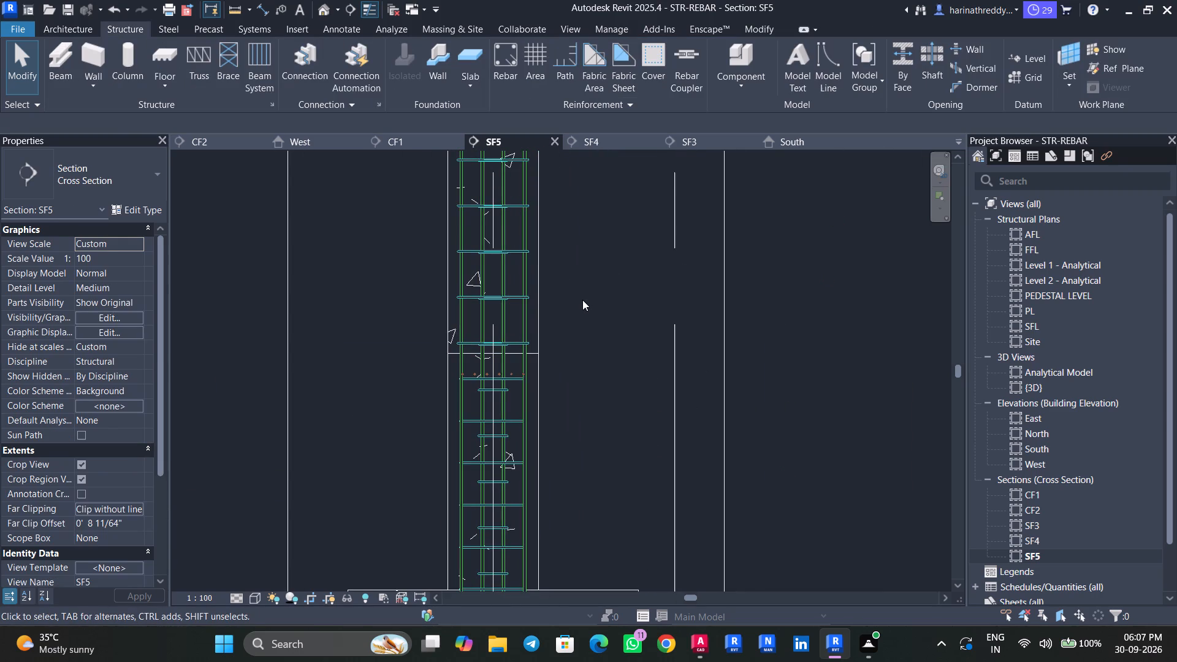
pyautogui.scroll(6, 524, 333)
pyautogui.click(476, 426)
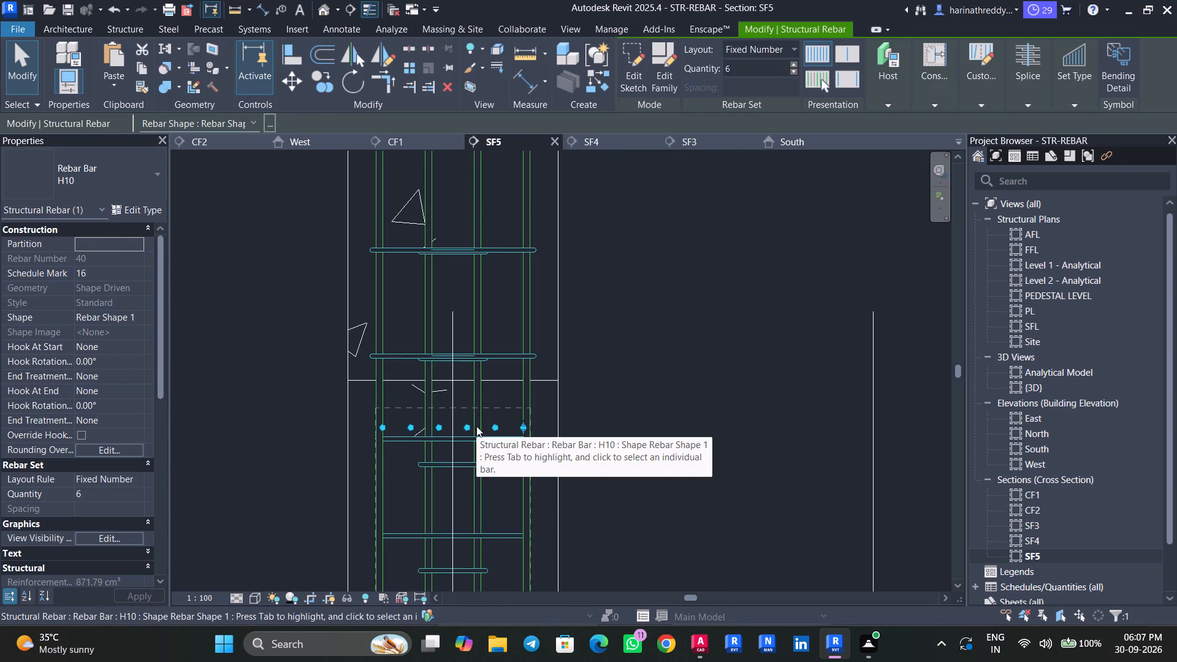
pyautogui.moveTo(688, 391); pyautogui.dragTo(707, 232, button='middle')
pyautogui.scroll(-3, 700, 253)
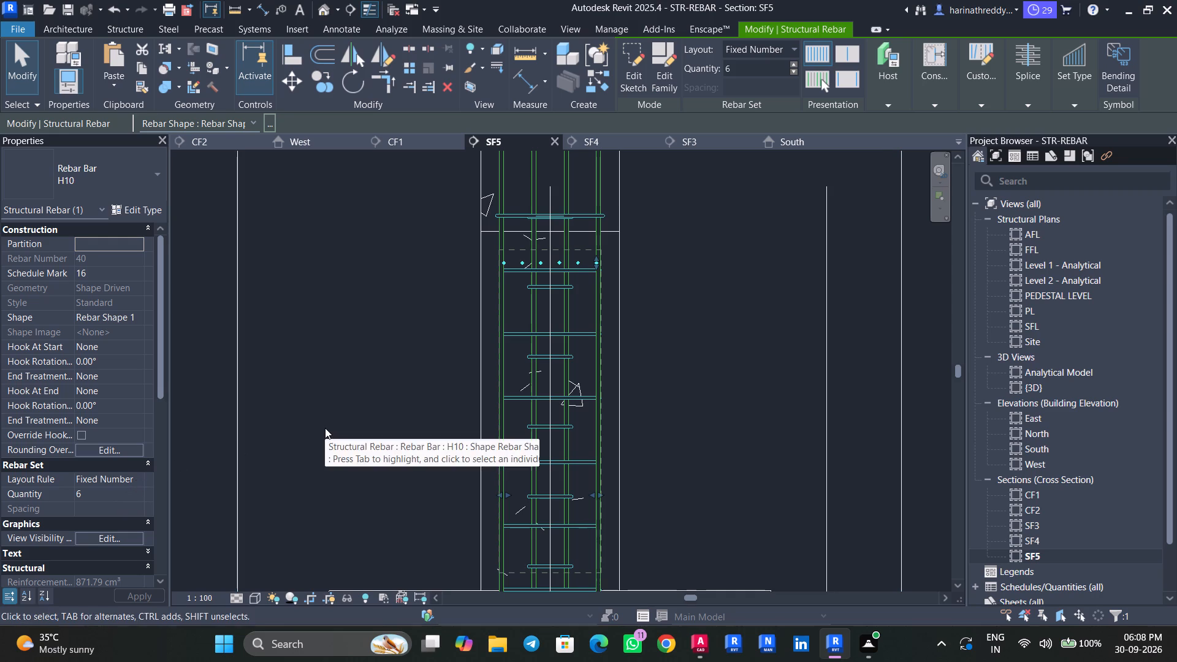
pyautogui.press('Escape')
pyautogui.press('Escape')
pyautogui.press('Escape')
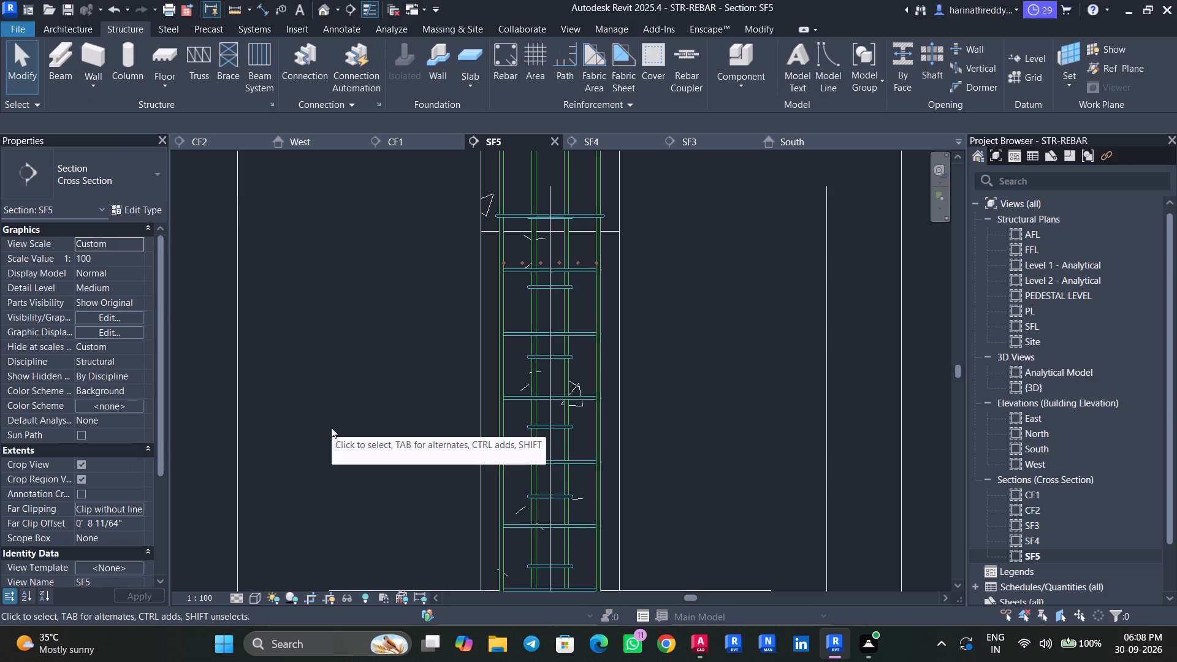
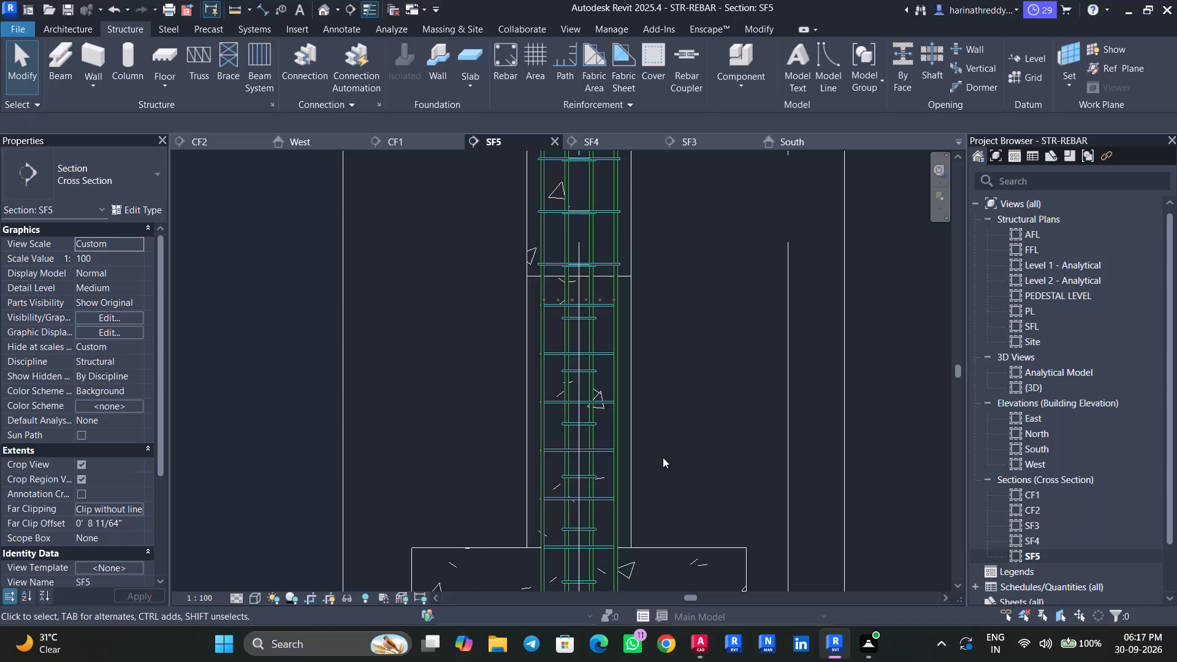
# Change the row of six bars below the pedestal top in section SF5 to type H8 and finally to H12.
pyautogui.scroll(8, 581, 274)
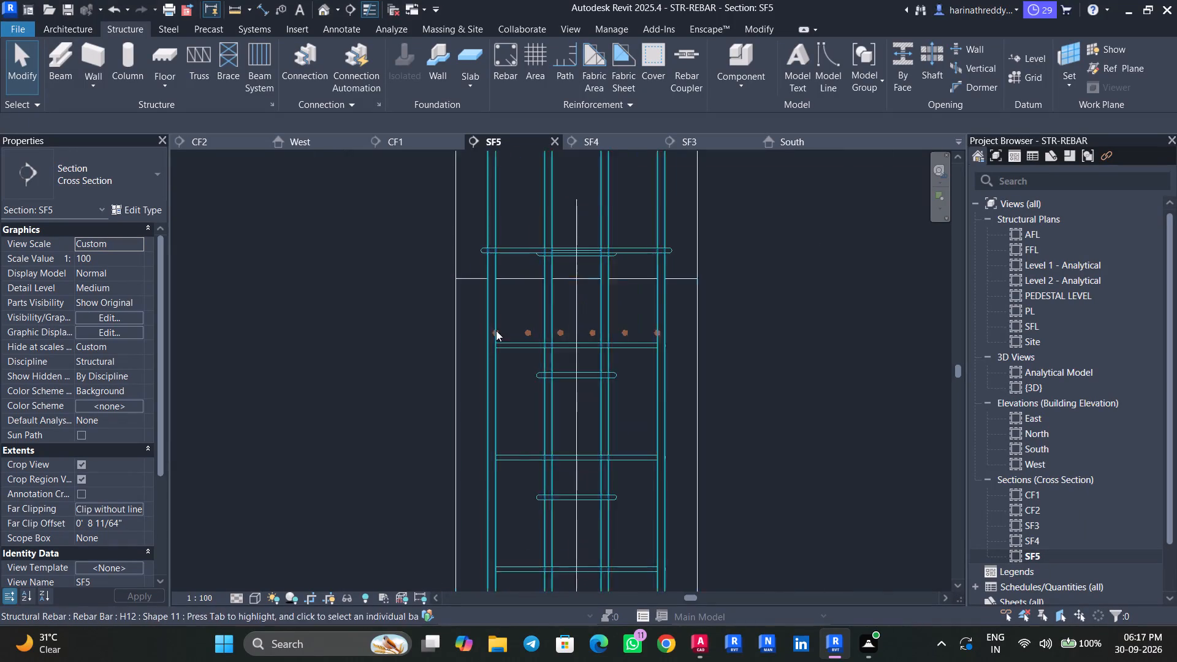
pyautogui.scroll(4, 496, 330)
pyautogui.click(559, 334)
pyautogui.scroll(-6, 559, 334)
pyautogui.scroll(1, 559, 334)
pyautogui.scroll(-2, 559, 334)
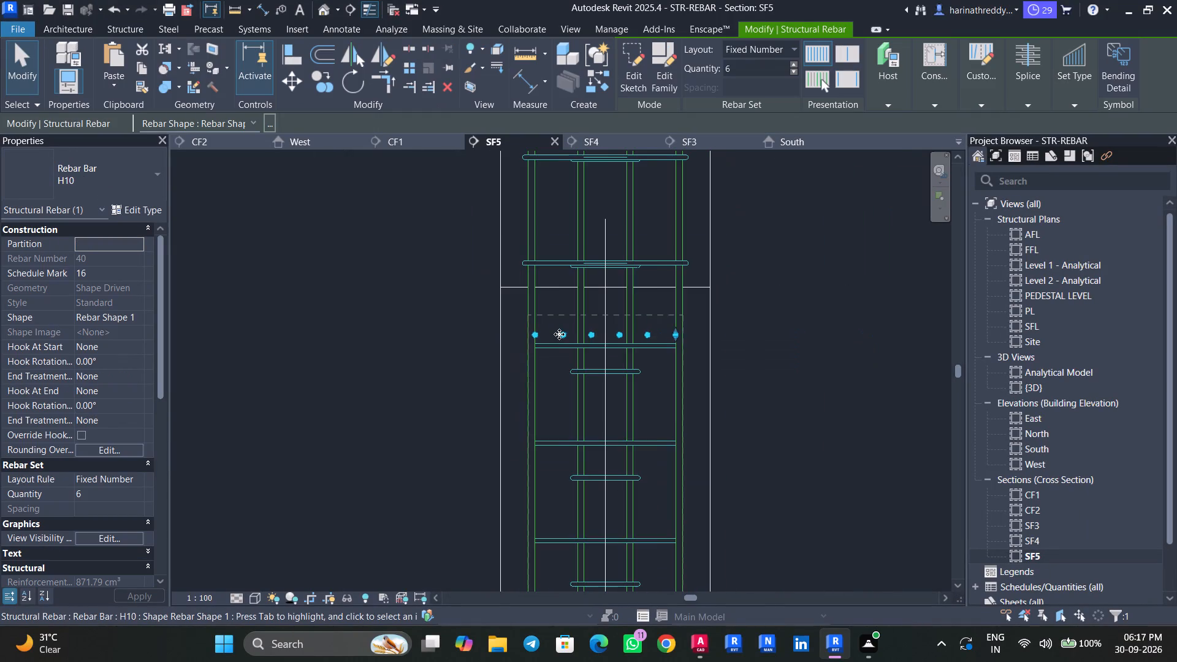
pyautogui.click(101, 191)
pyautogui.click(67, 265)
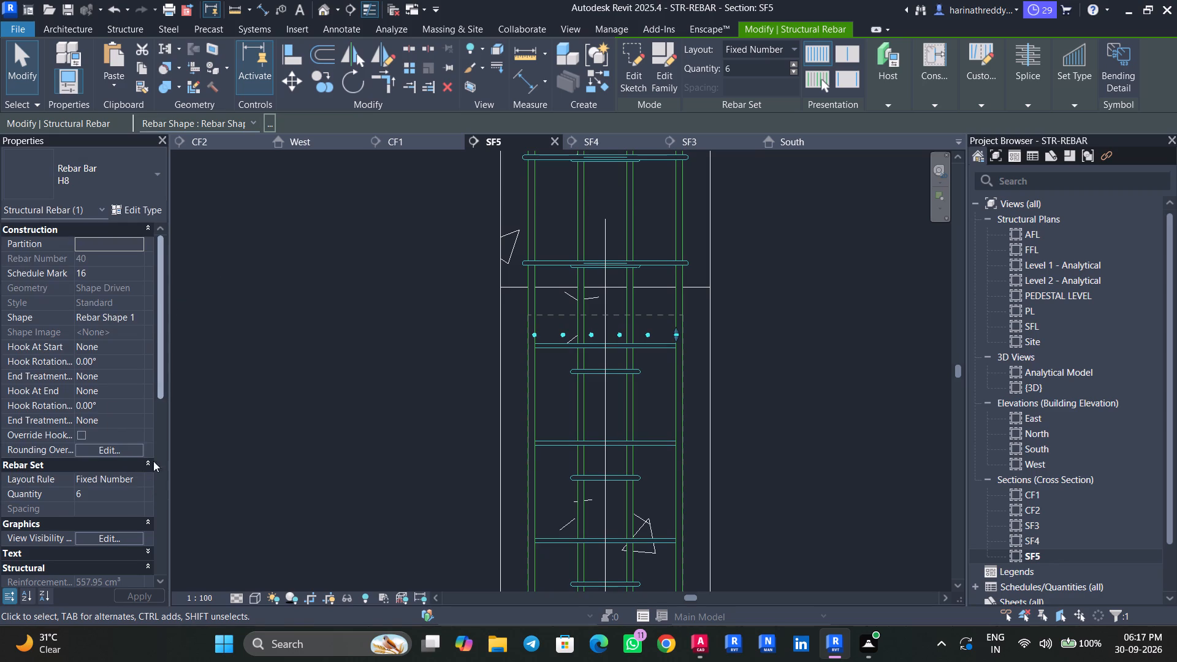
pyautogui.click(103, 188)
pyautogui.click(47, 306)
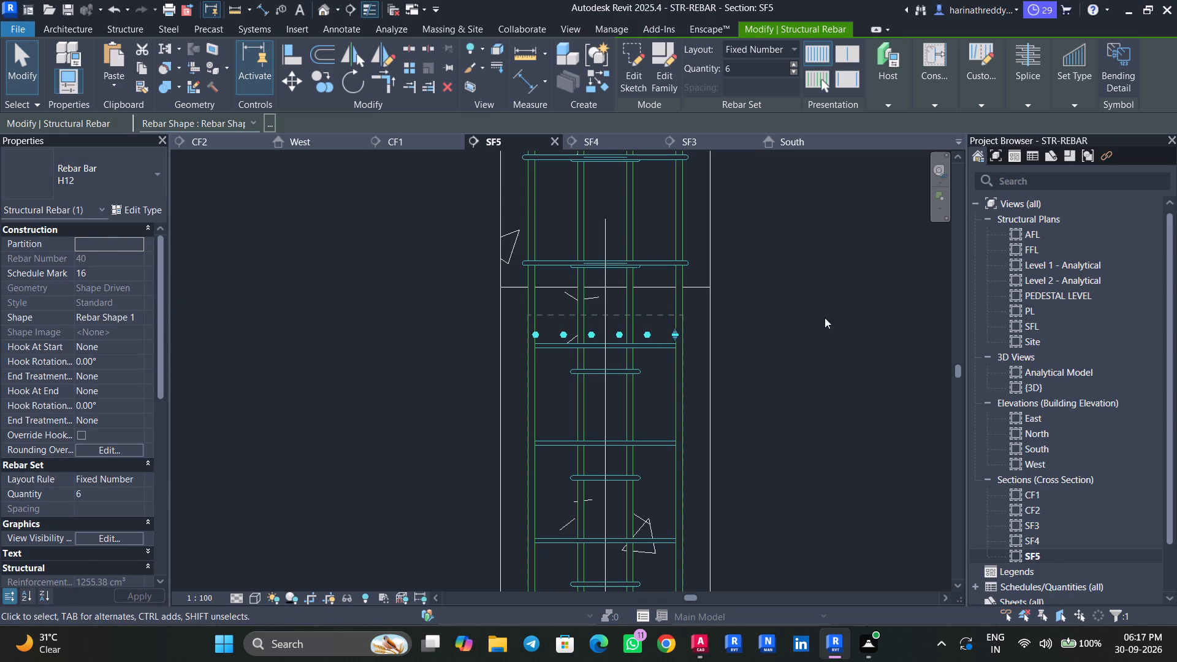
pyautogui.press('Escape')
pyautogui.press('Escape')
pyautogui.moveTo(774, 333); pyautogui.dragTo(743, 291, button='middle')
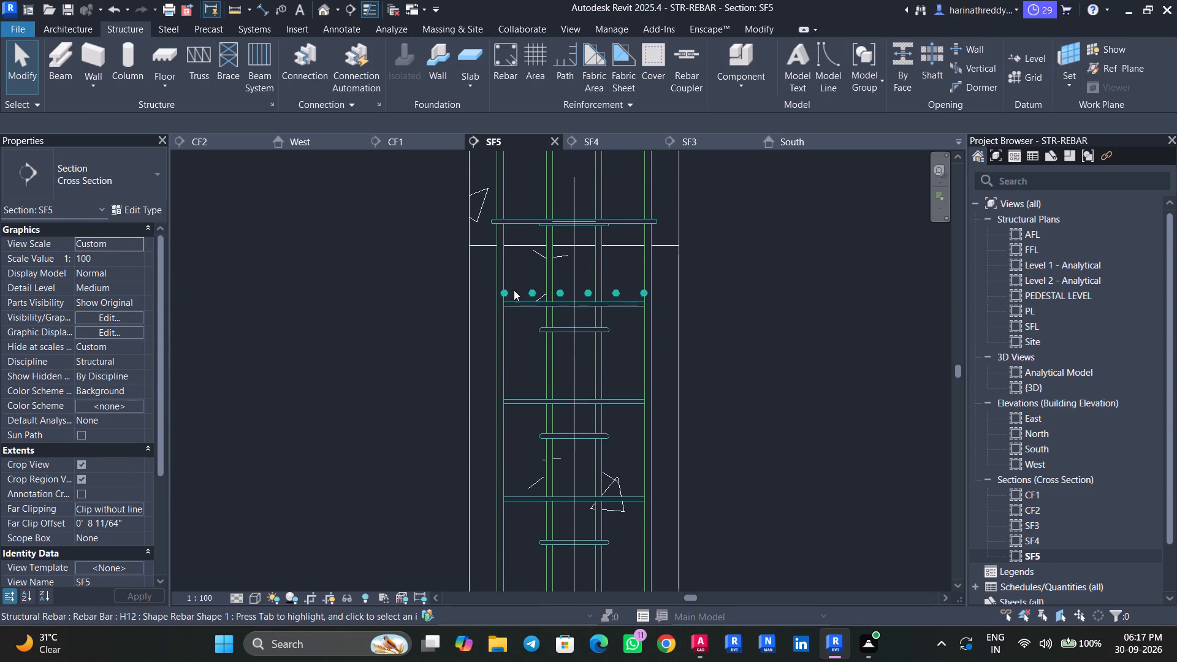
# Switch to AutoCAD and examine the pedestal reinforcement in the typical footing sections of TYPICAL FLOOR DETAILS.dwg.
pyautogui.click(693, 648)
pyautogui.scroll(4, 196, 376)
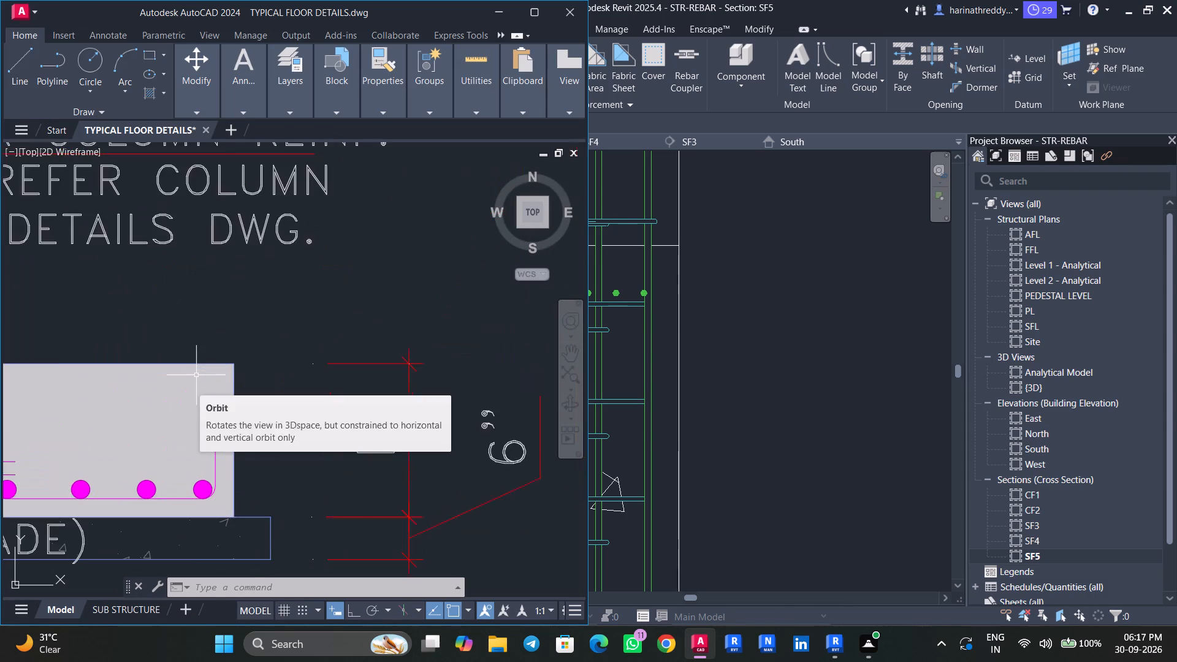
pyautogui.moveTo(233, 375); pyautogui.dragTo(573, 375, button='middle')
pyautogui.scroll(-2, 386, 356)
pyautogui.moveTo(423, 340); pyautogui.dragTo(242, 357, button='middle')
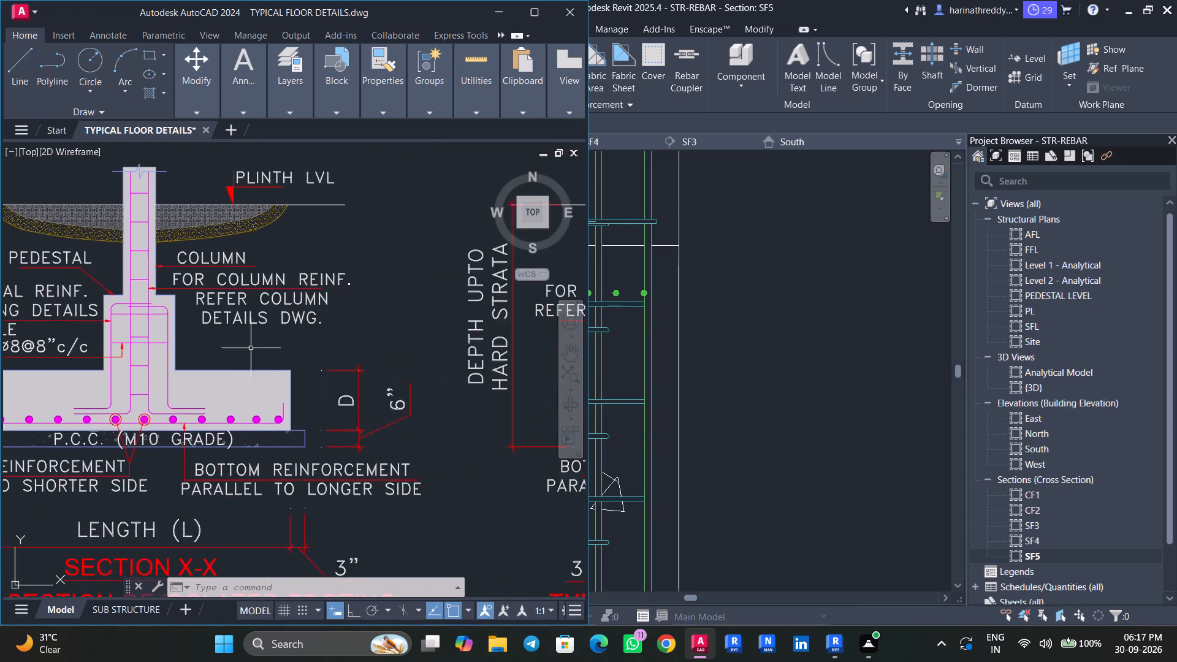
pyautogui.scroll(-4, 285, 348)
pyautogui.moveTo(379, 321); pyautogui.dragTo(298, 341, button='middle')
pyautogui.scroll(5, 402, 360)
pyautogui.scroll(-3, 368, 357)
pyautogui.moveTo(311, 372); pyautogui.dragTo(344, 377, button='middle')
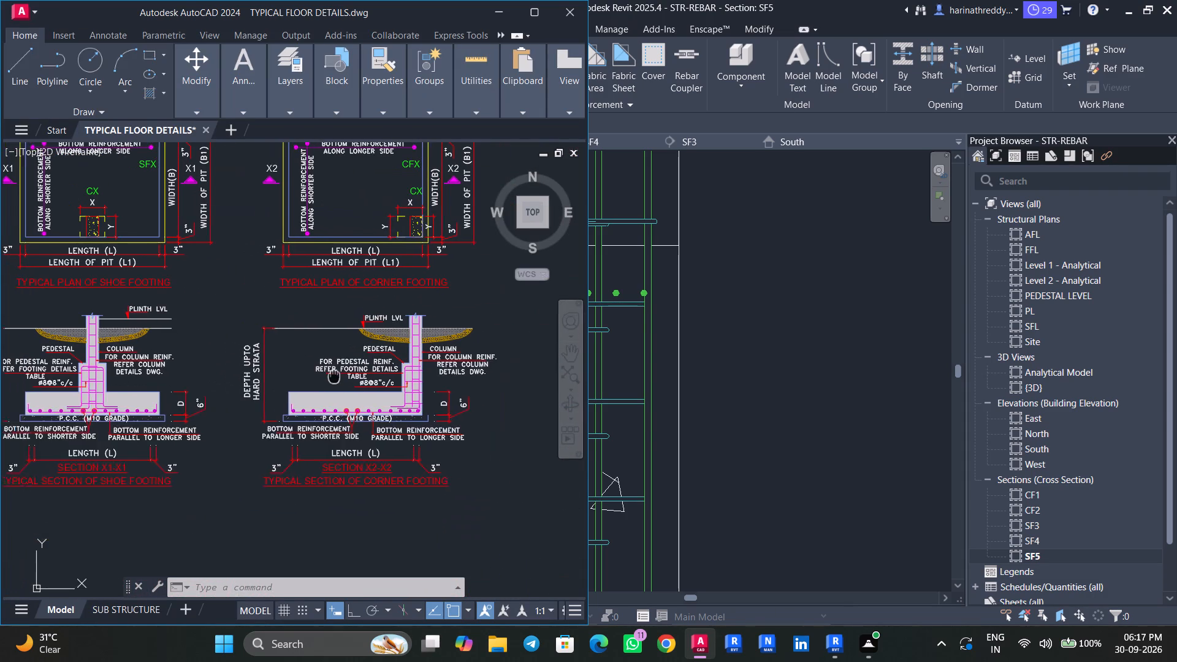
pyautogui.moveTo(344, 377); pyautogui.dragTo(397, 382, button='middle')
pyautogui.click(489, 22)
# Back in Revit, change the row of six bars below the pedestal top in section SF5 to type H8.
pyautogui.scroll(4, 525, 288)
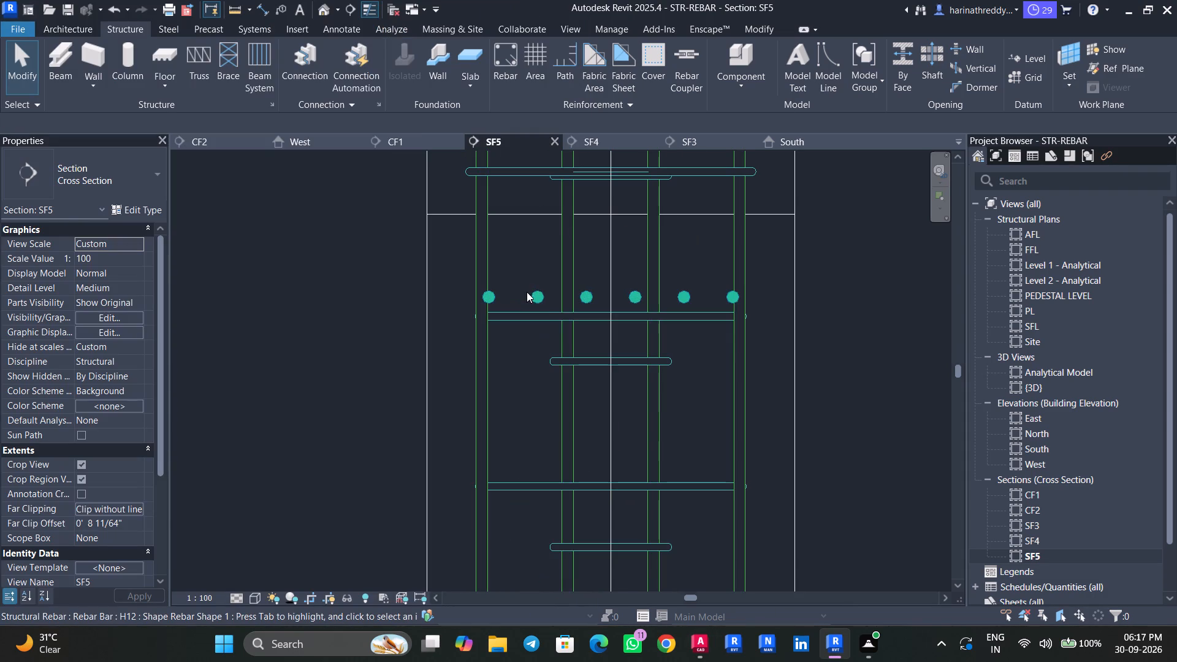
pyautogui.click(535, 293)
pyautogui.click(85, 181)
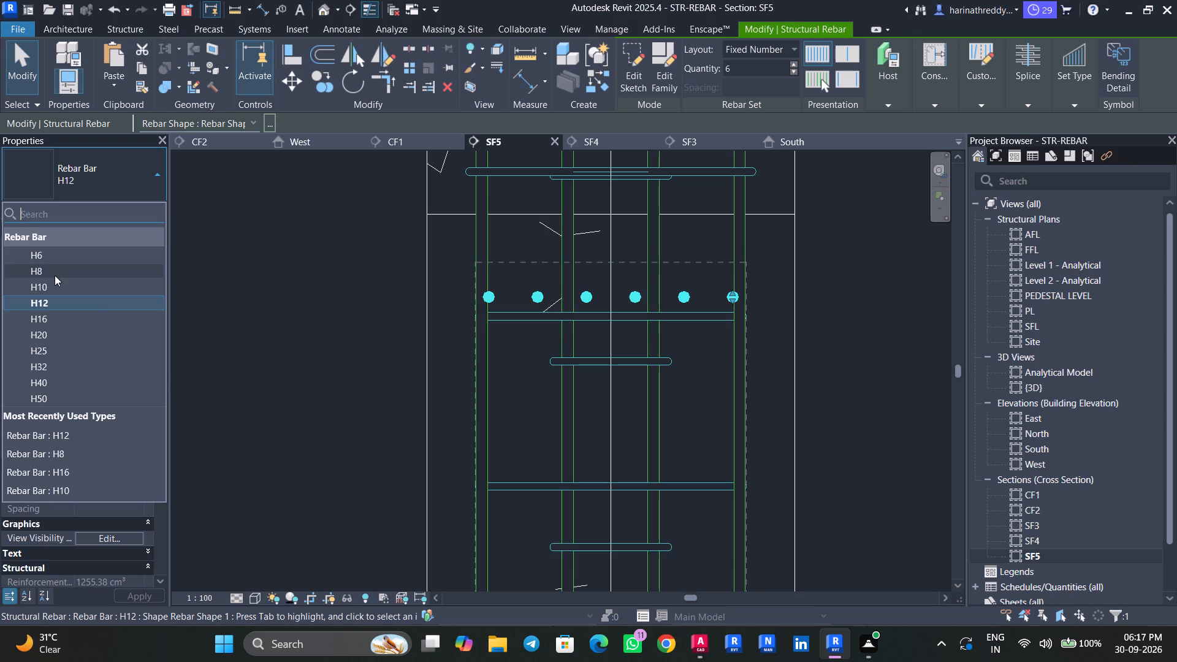
pyautogui.click(52, 274)
pyautogui.press('Escape')
pyautogui.press('Escape')
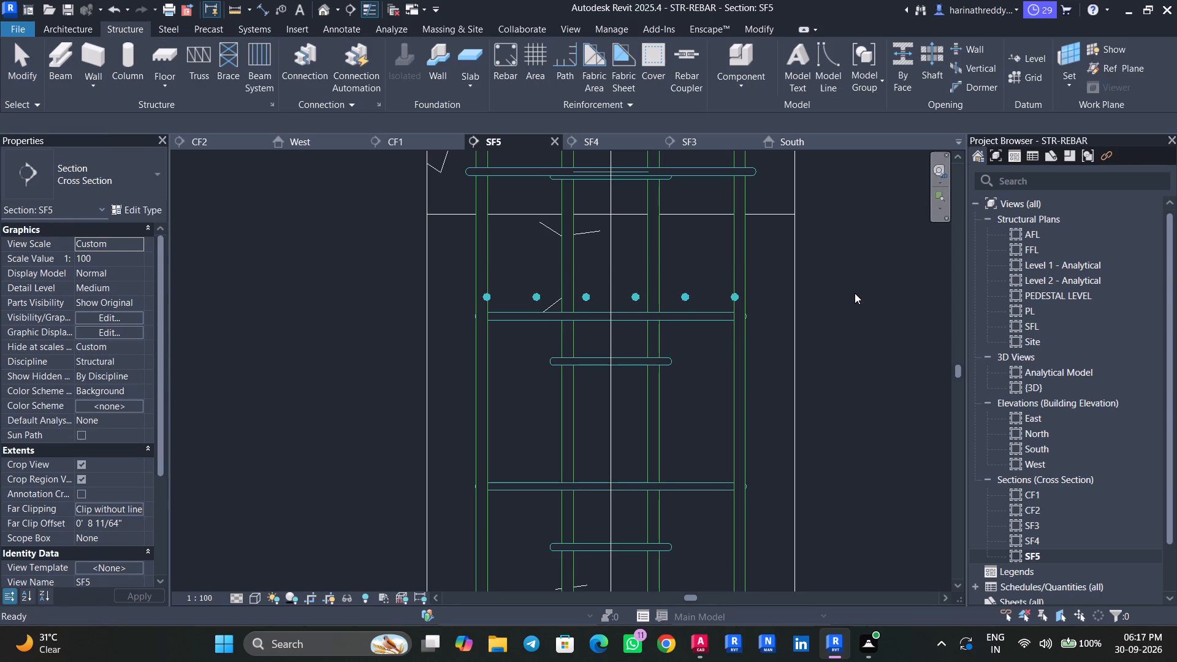
pyautogui.press('Escape')
pyautogui.press('Escape')
# Raise the bottom end of the wider H8 tie set in the footing to just above the feet of the vertical bars.
pyautogui.scroll(-5, 846, 295)
pyautogui.moveTo(846, 300); pyautogui.dragTo(817, 177, button='middle')
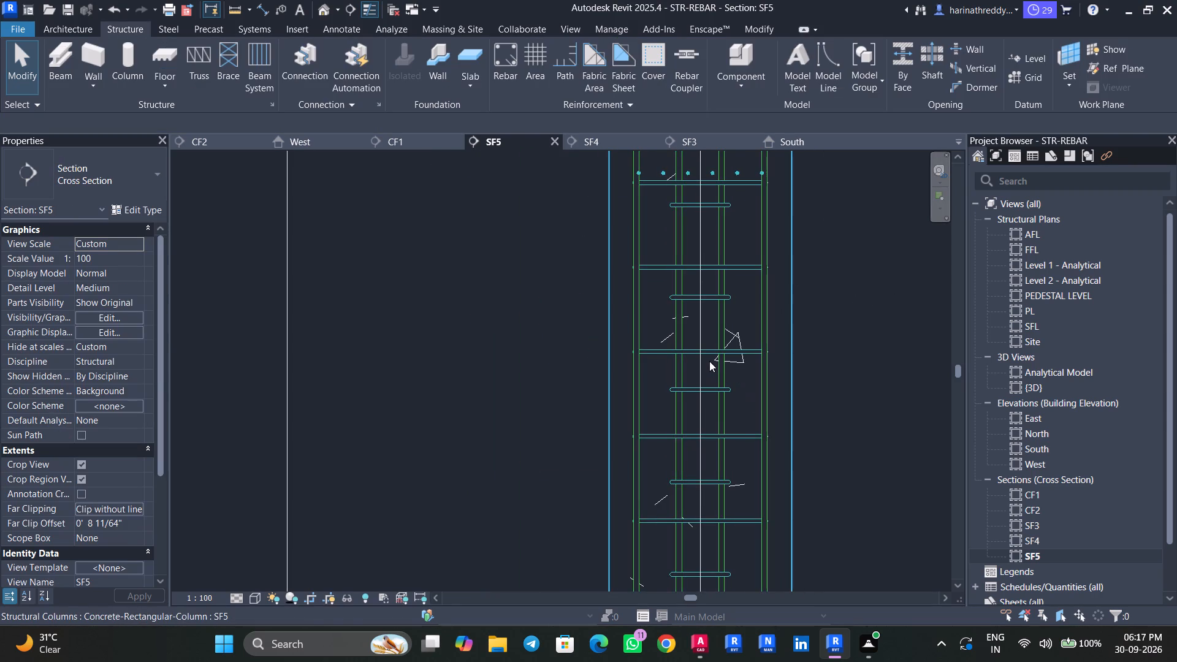
pyautogui.click(709, 350)
pyautogui.scroll(4, 696, 364)
pyautogui.moveTo(718, 388); pyautogui.dragTo(642, 273, button='middle')
pyautogui.scroll(-5, 640, 289)
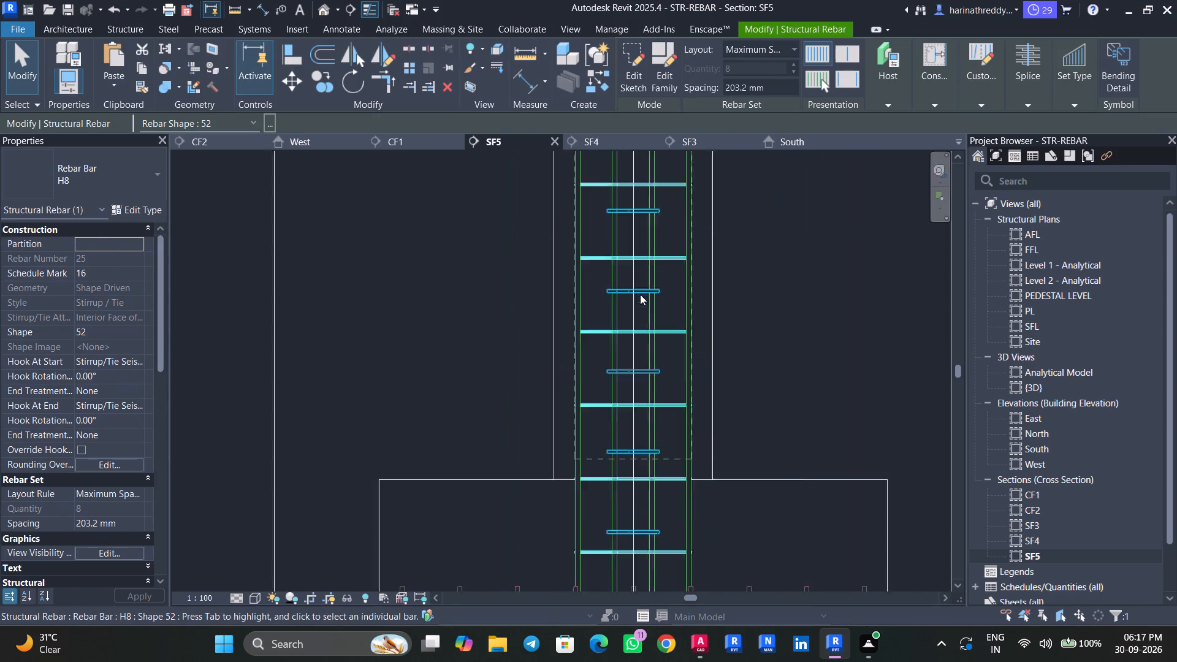
pyautogui.moveTo(654, 343); pyautogui.dragTo(671, 202, button='middle')
pyautogui.scroll(5, 638, 401)
pyautogui.press('Escape')
pyautogui.press('Escape')
pyautogui.press('Escape')
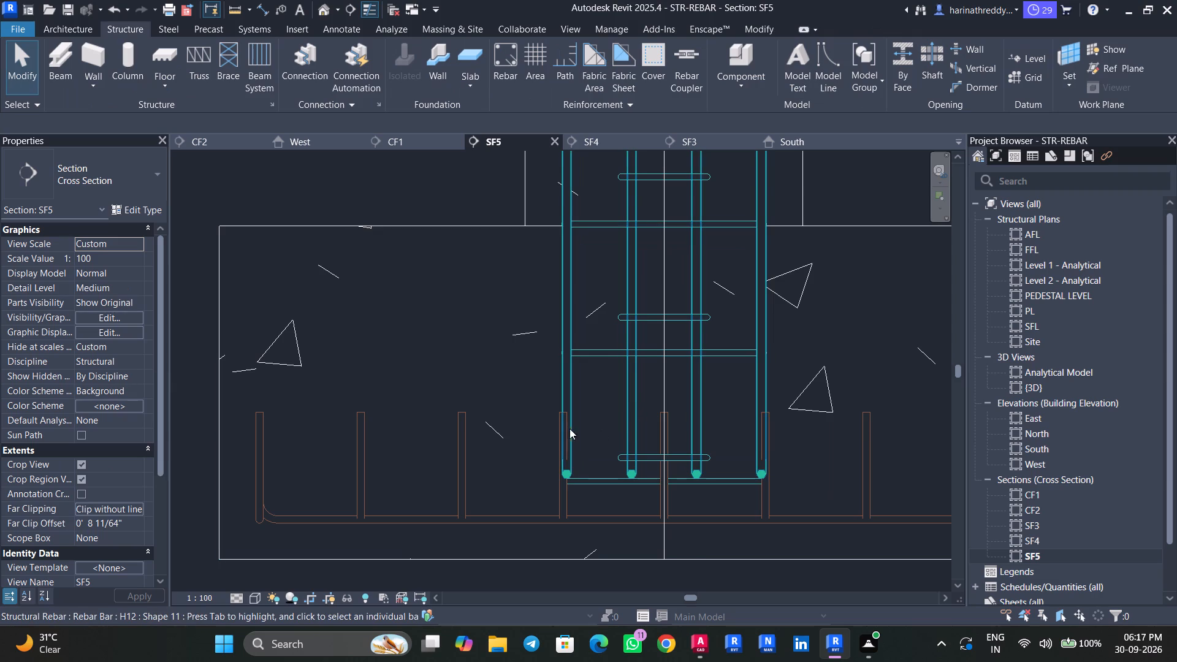
pyautogui.click(602, 473)
pyautogui.scroll(5, 605, 478)
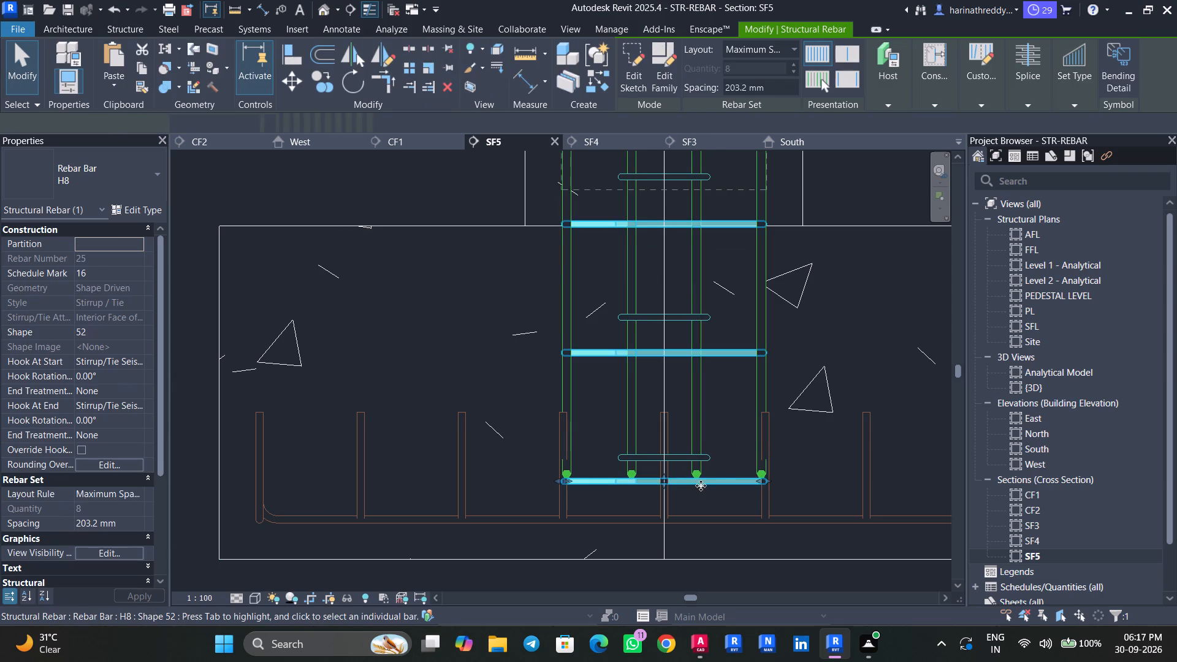
pyautogui.scroll(5, 726, 477)
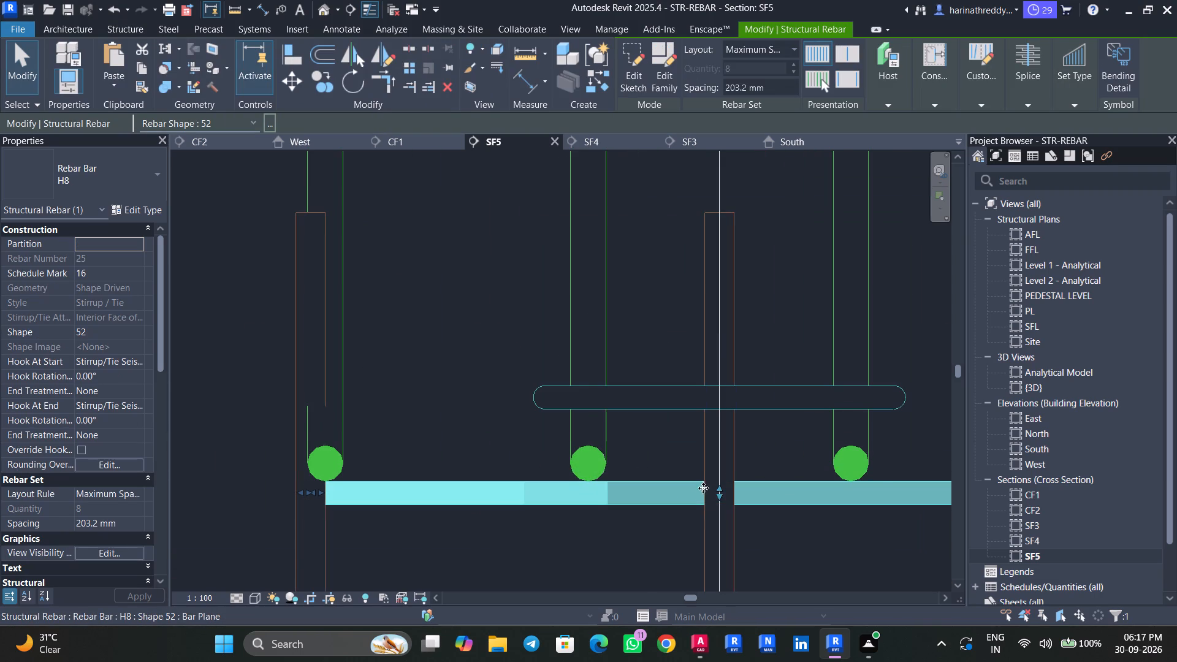
pyautogui.scroll(1, 719, 490)
pyautogui.moveTo(719, 490); pyautogui.dragTo(717, 423)
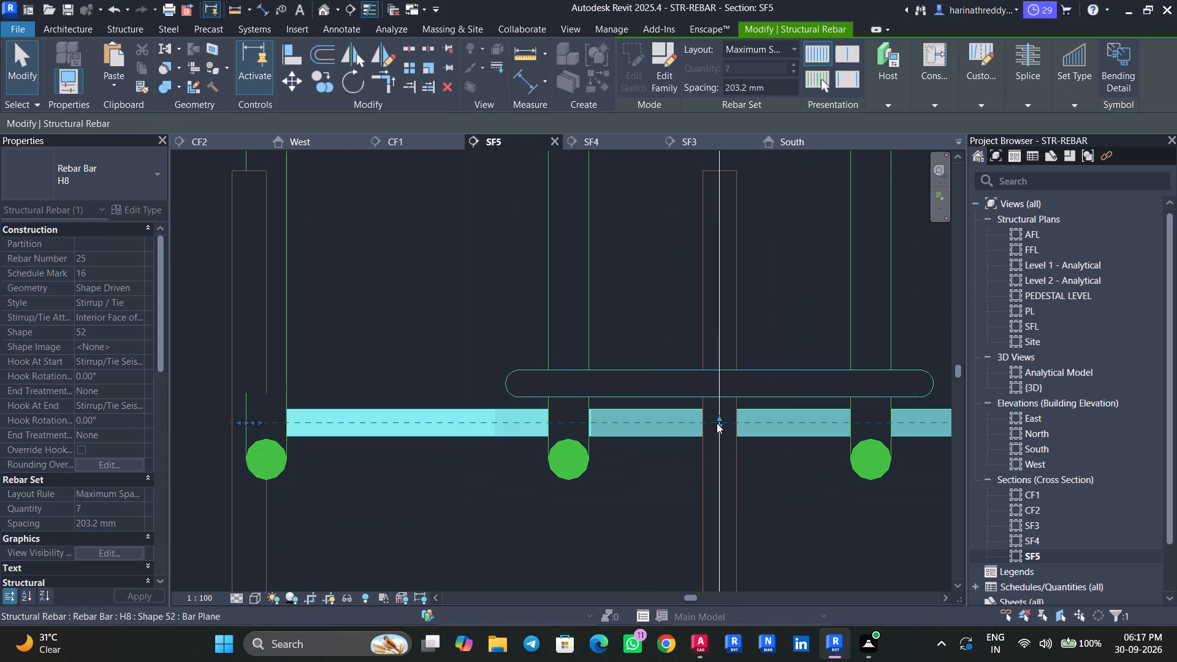
pyautogui.press('Escape')
pyautogui.press('Escape')
# Check the narrower inner H8 tie set at the base of the SF5 footing.
pyautogui.click(716, 377)
pyautogui.scroll(-4, 716, 459)
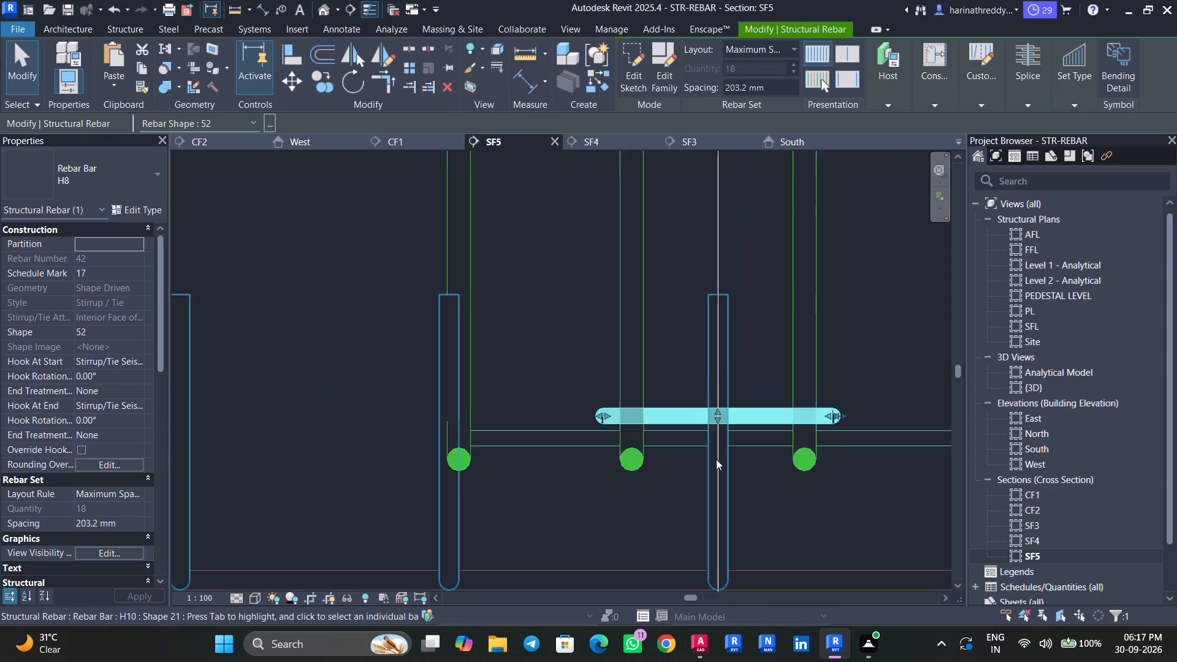
pyautogui.scroll(-7, 716, 459)
pyautogui.press('Escape')
pyautogui.press('Escape')
pyautogui.press('Escape')
pyautogui.scroll(-3, 877, 337)
pyautogui.moveTo(877, 336); pyautogui.dragTo(798, 432, button='middle')
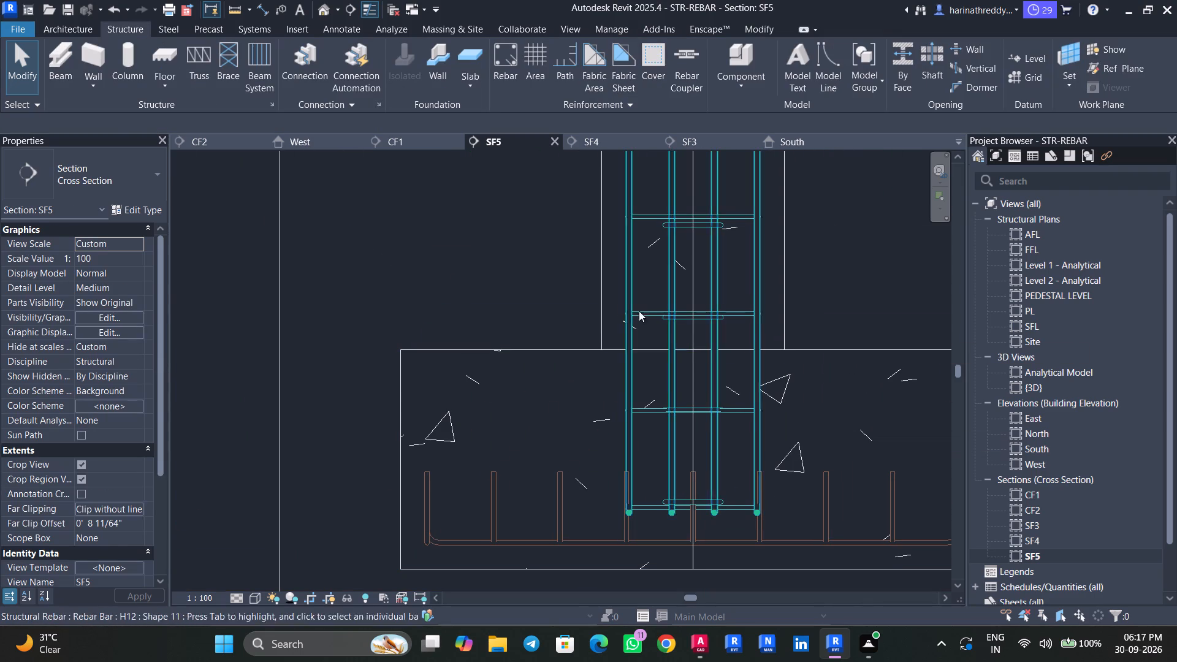
# Open the 3D view and examine the vertical bars and ties standing on the CF1 corner footing.
pyautogui.click(331, 11)
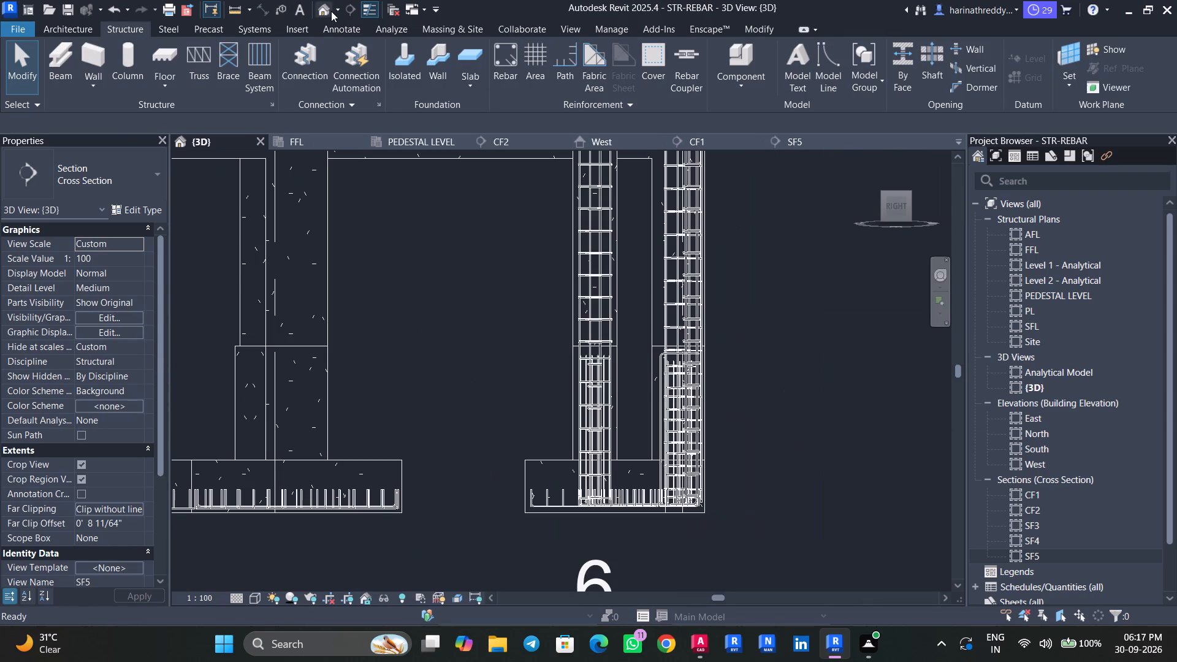
pyautogui.scroll(-3, 540, 372)
pyautogui.keyDown('shift'); pyautogui.moveTo(463, 350); pyautogui.dragTo(470, 361, button='middle'); pyautogui.keyUp('shift')
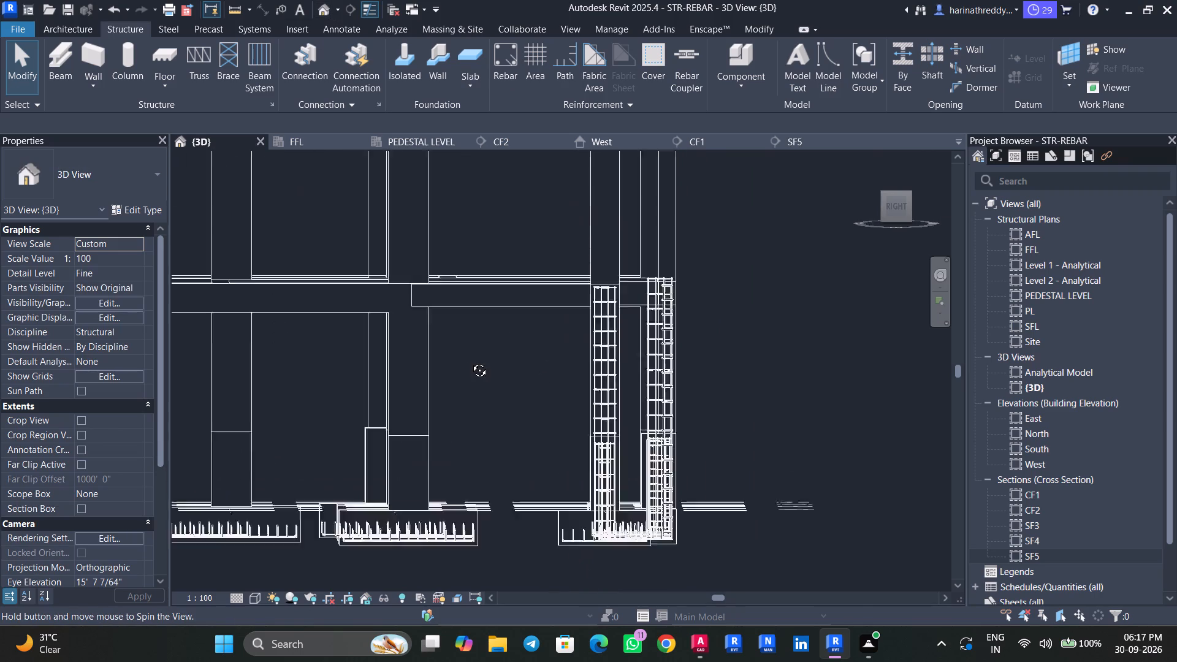
pyautogui.keyDown('shift'); pyautogui.moveTo(470, 361); pyautogui.dragTo(497, 394, button='middle'); pyautogui.keyUp('shift')
pyautogui.scroll(1, 498, 382)
pyautogui.scroll(-4, 498, 382)
pyautogui.moveTo(531, 435); pyautogui.dragTo(349, 162, button='middle')
pyautogui.scroll(-9, 407, 300)
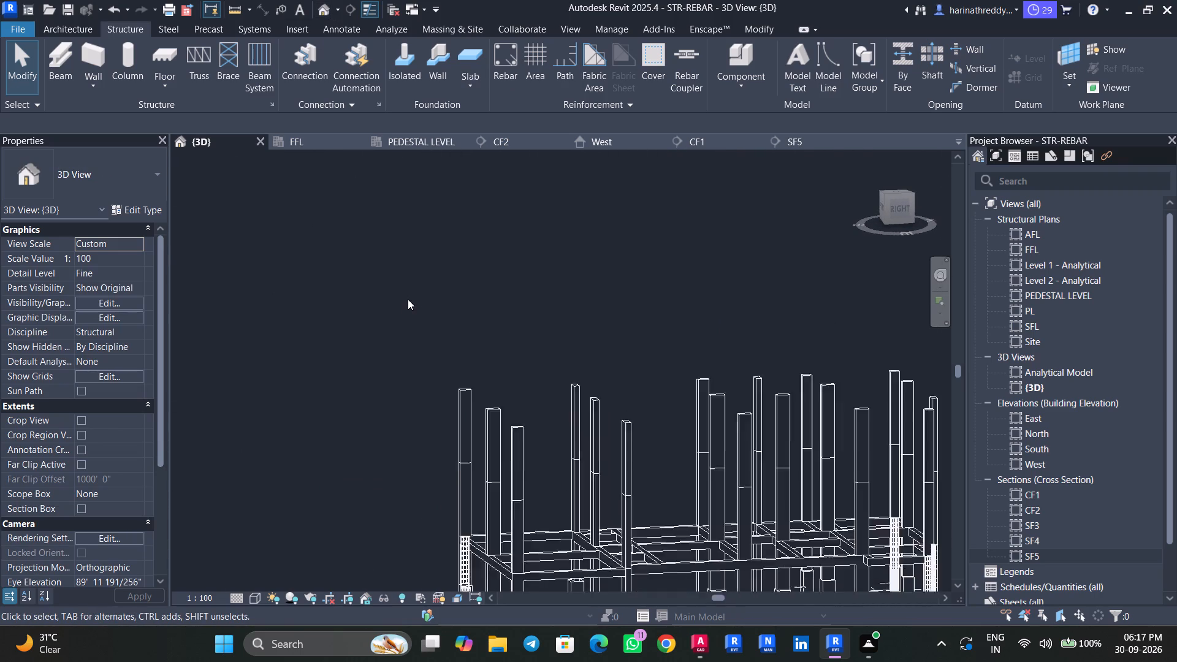
pyautogui.scroll(-3, 408, 299)
pyautogui.moveTo(505, 346); pyautogui.dragTo(482, 238, button='middle')
pyautogui.scroll(20, 398, 333)
pyautogui.scroll(5, 398, 333)
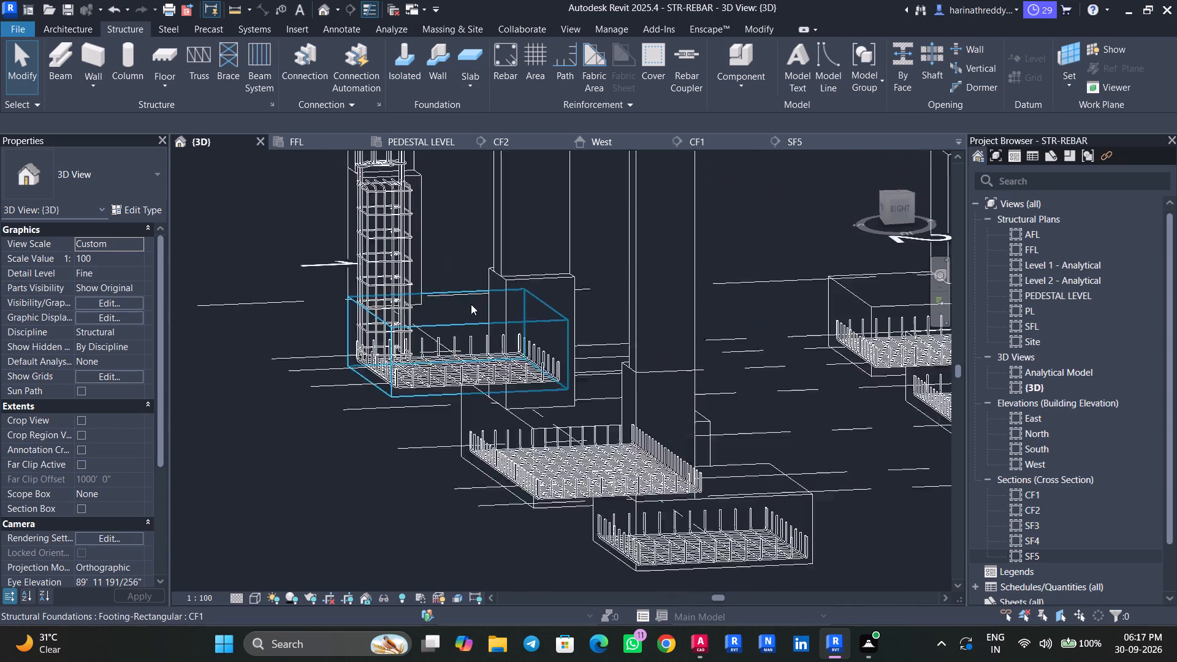
pyautogui.click(462, 335)
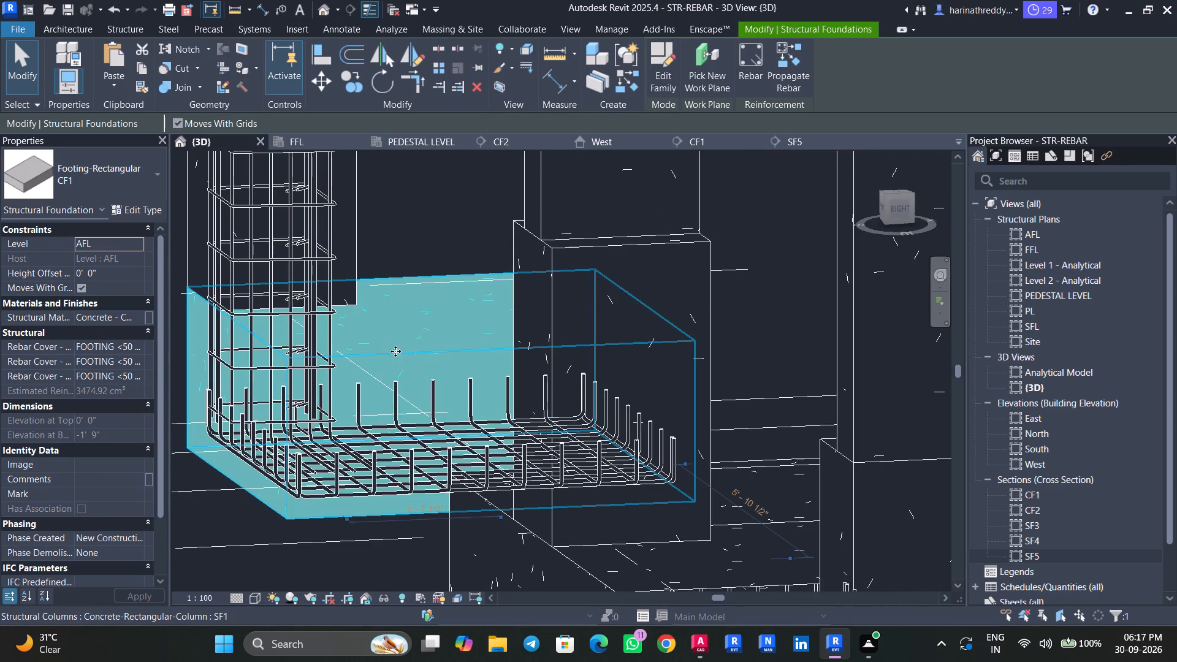
pyautogui.press('Escape')
pyautogui.press('Escape')
pyautogui.click(352, 196)
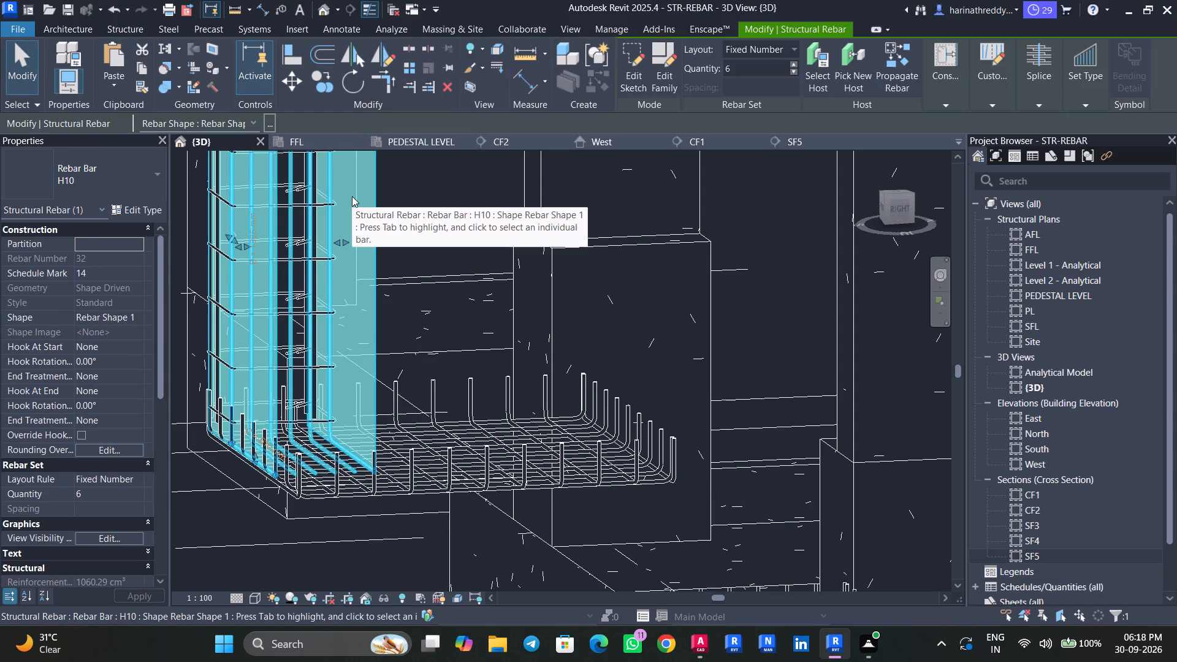
pyautogui.scroll(-4, 384, 200)
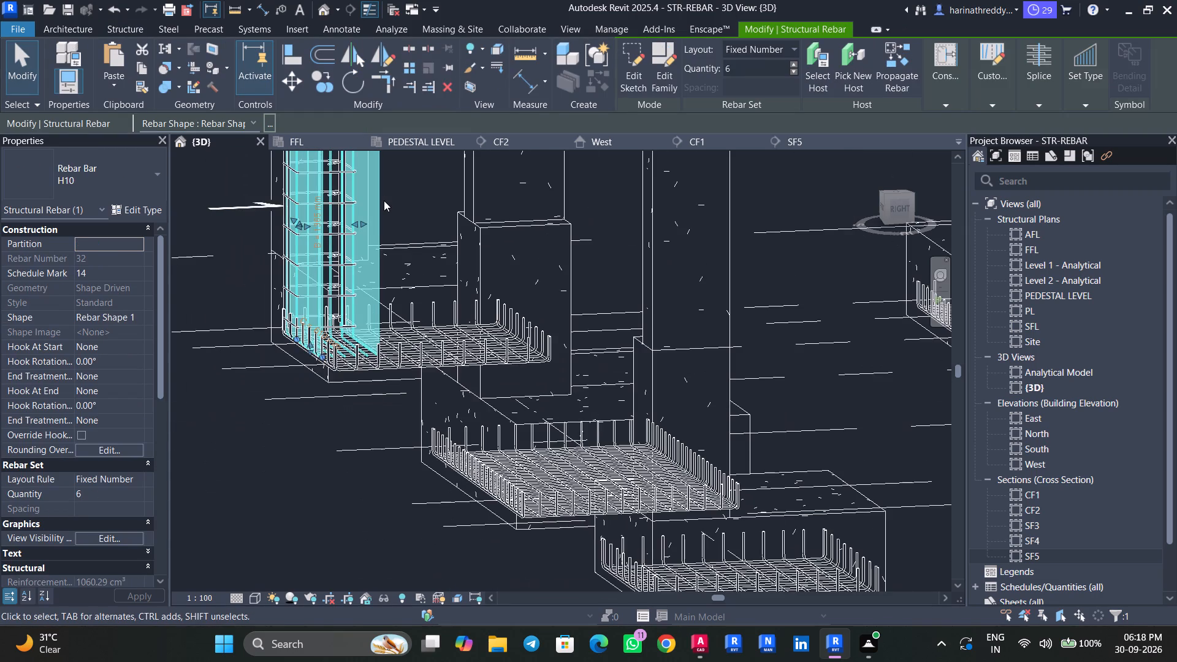
pyautogui.press('Escape')
pyautogui.press('Escape')
pyautogui.press('Escape')
pyautogui.press('Escape')
pyautogui.press('Escape')
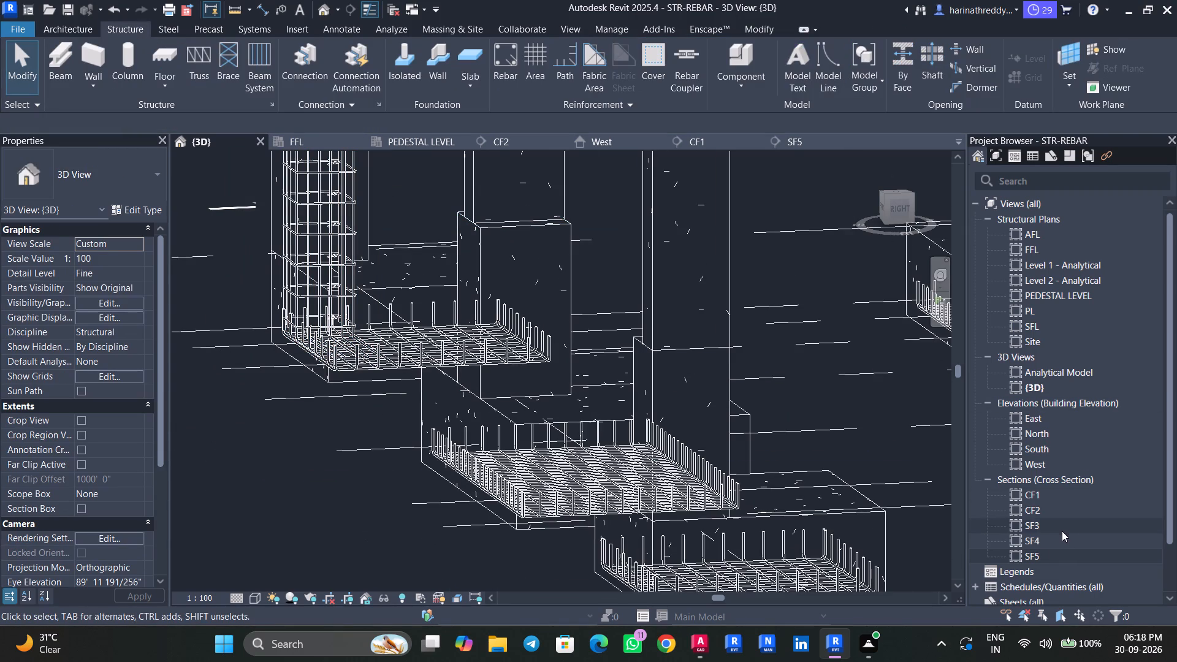
# From section SF5, open the H12 vertical bar set's sketch in the South elevation.
pyautogui.doubleClick(1055, 552)
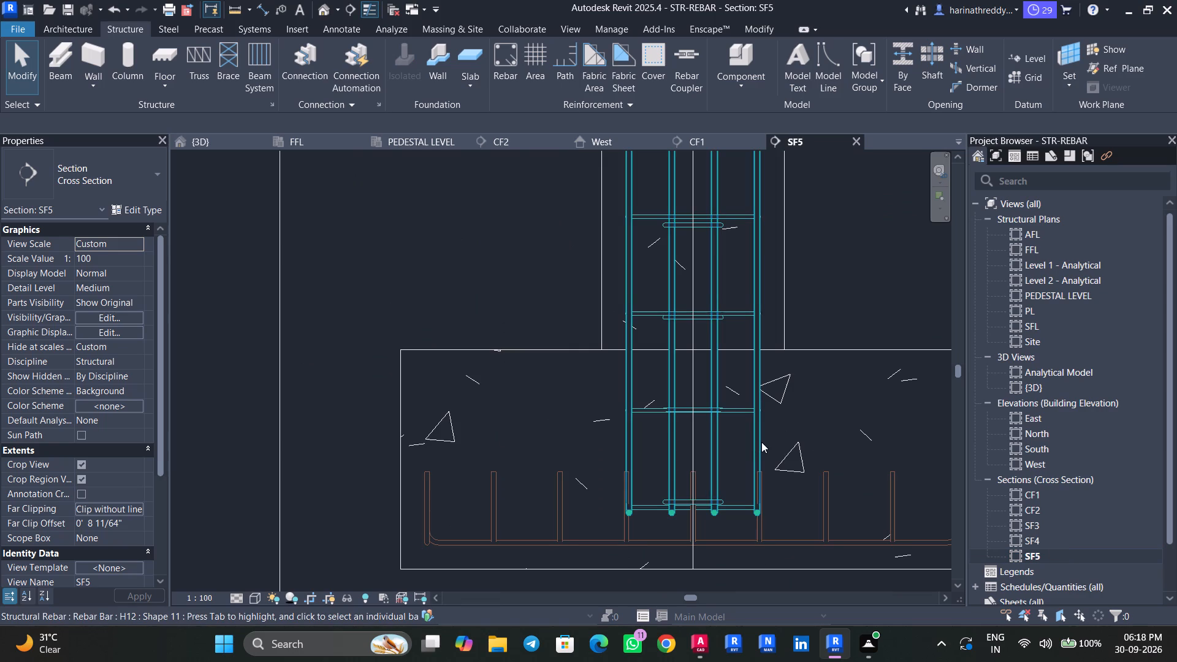
pyautogui.click(761, 441)
pyautogui.click(630, 77)
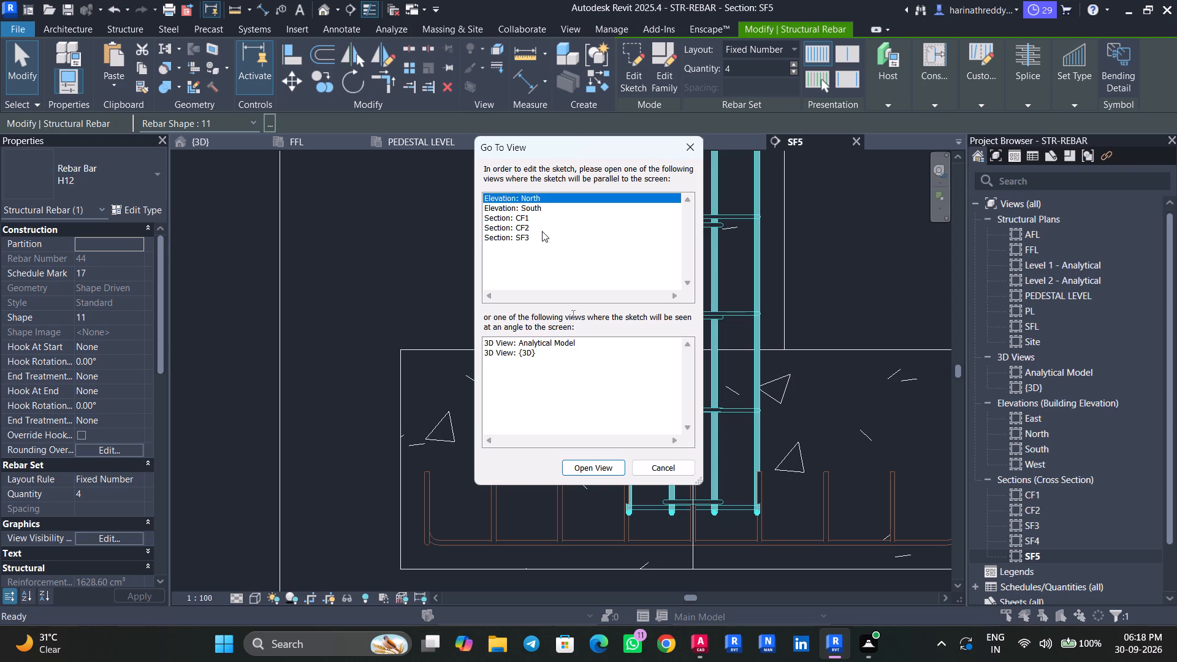
pyautogui.click(549, 209)
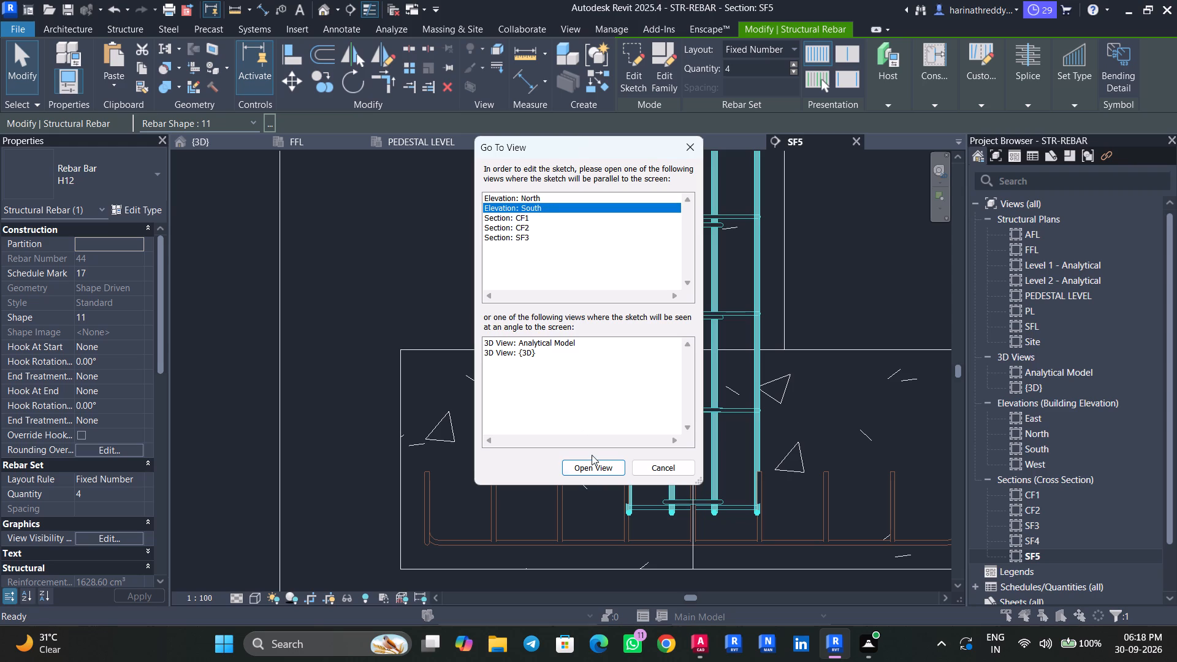
pyautogui.click(590, 470)
# Examine the H12 bar sketch from its bent foot up to its top end and finish the sketch without edits.
pyautogui.scroll(1, 412, 241)
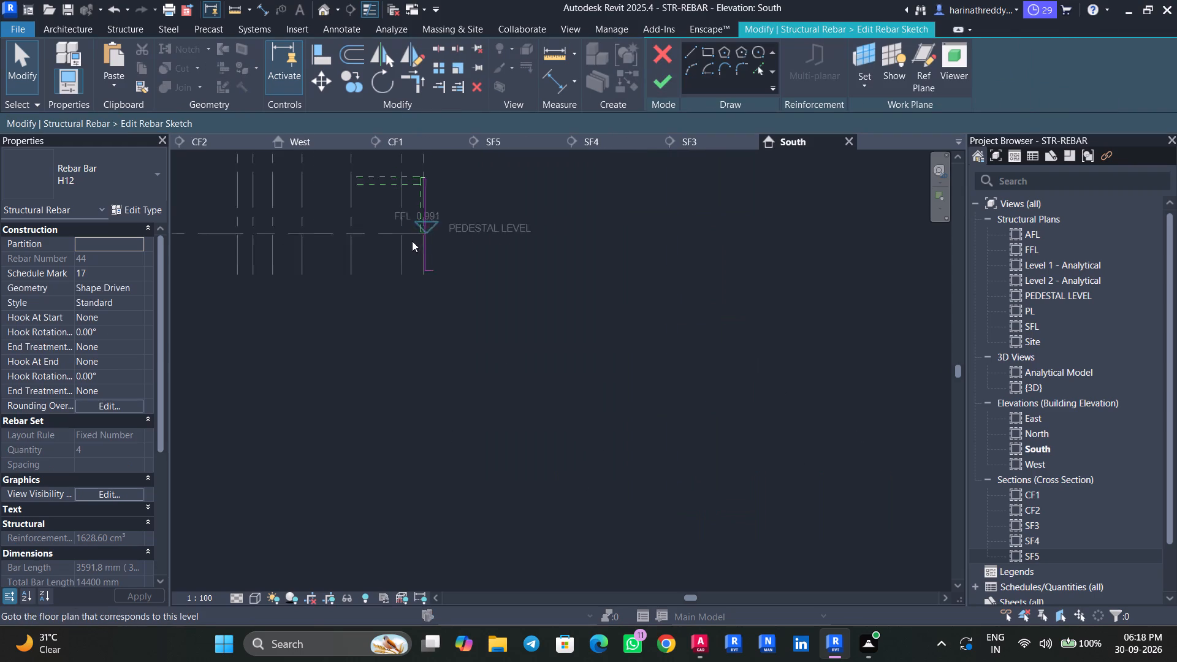
pyautogui.scroll(4, 412, 241)
pyautogui.scroll(-1, 416, 264)
pyautogui.scroll(7, 416, 264)
pyautogui.moveTo(420, 280); pyautogui.dragTo(465, 452, button='middle')
pyautogui.scroll(-3, 465, 449)
pyautogui.scroll(3, 465, 449)
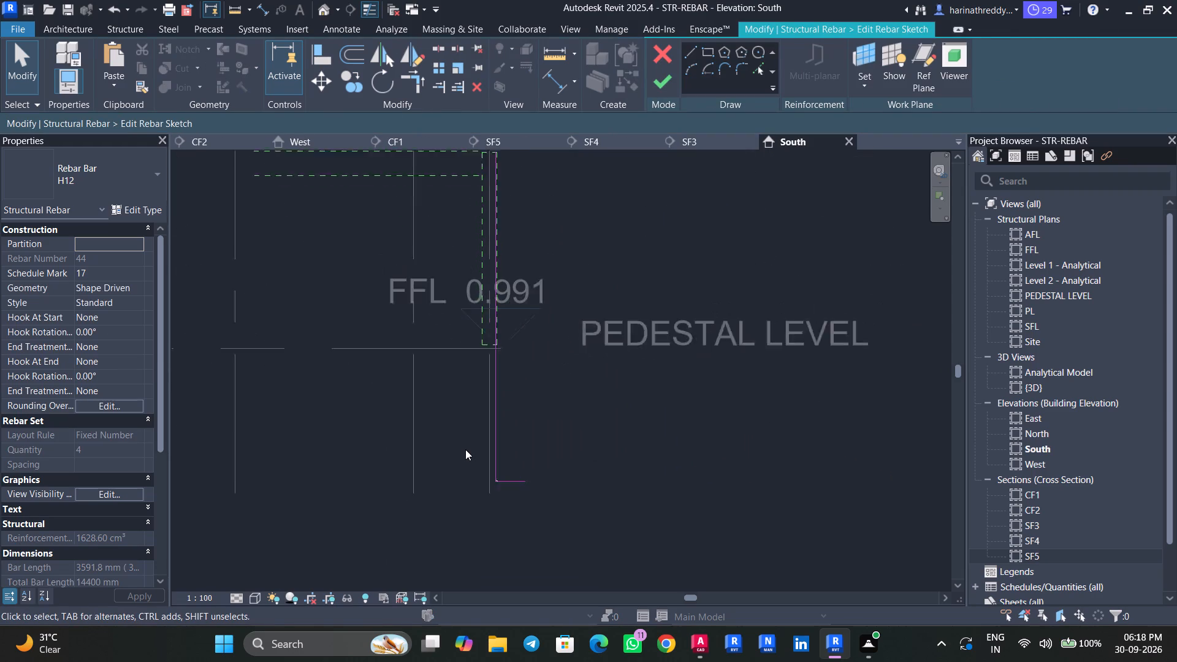
pyautogui.moveTo(466, 446); pyautogui.dragTo(467, 504, button='middle')
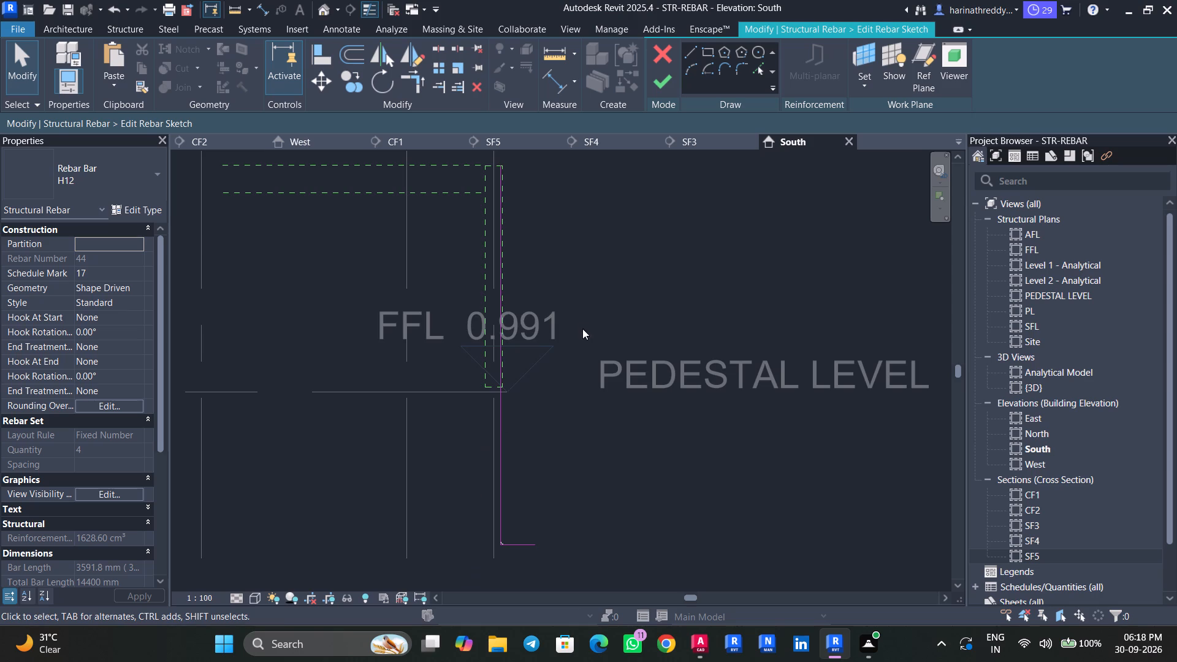
pyautogui.moveTo(590, 351); pyautogui.dragTo(590, 466, button='middle')
pyautogui.scroll(6, 590, 466)
pyautogui.scroll(4, 482, 257)
pyautogui.press('Escape')
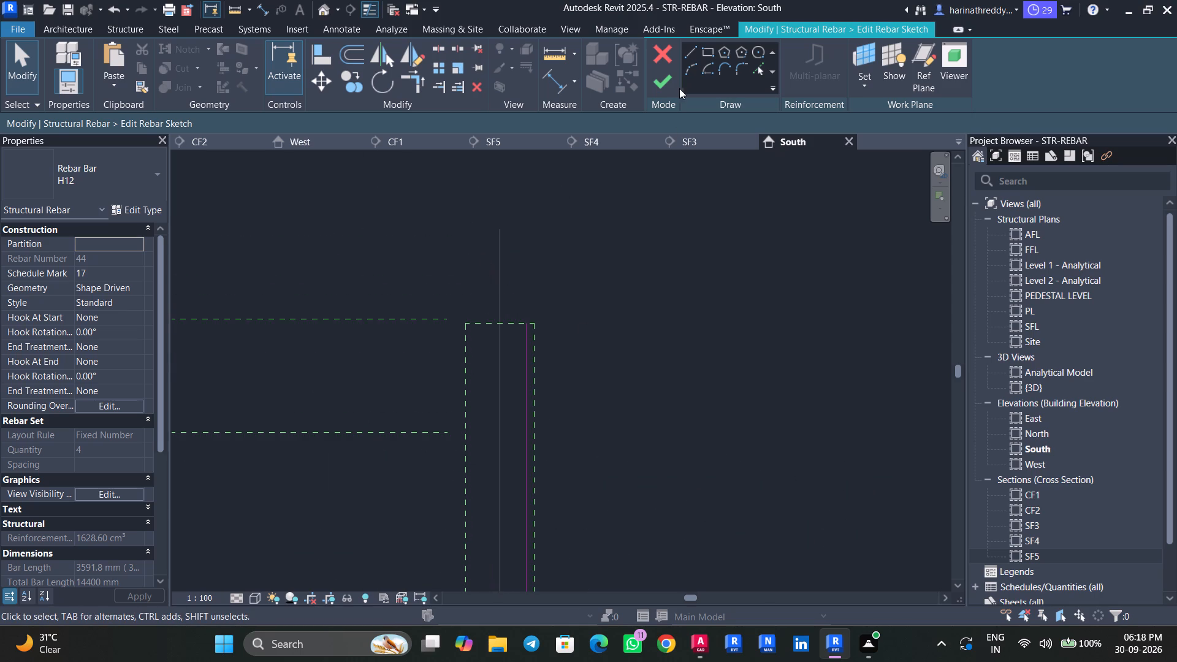
pyautogui.click(671, 84)
pyautogui.scroll(-6, 498, 328)
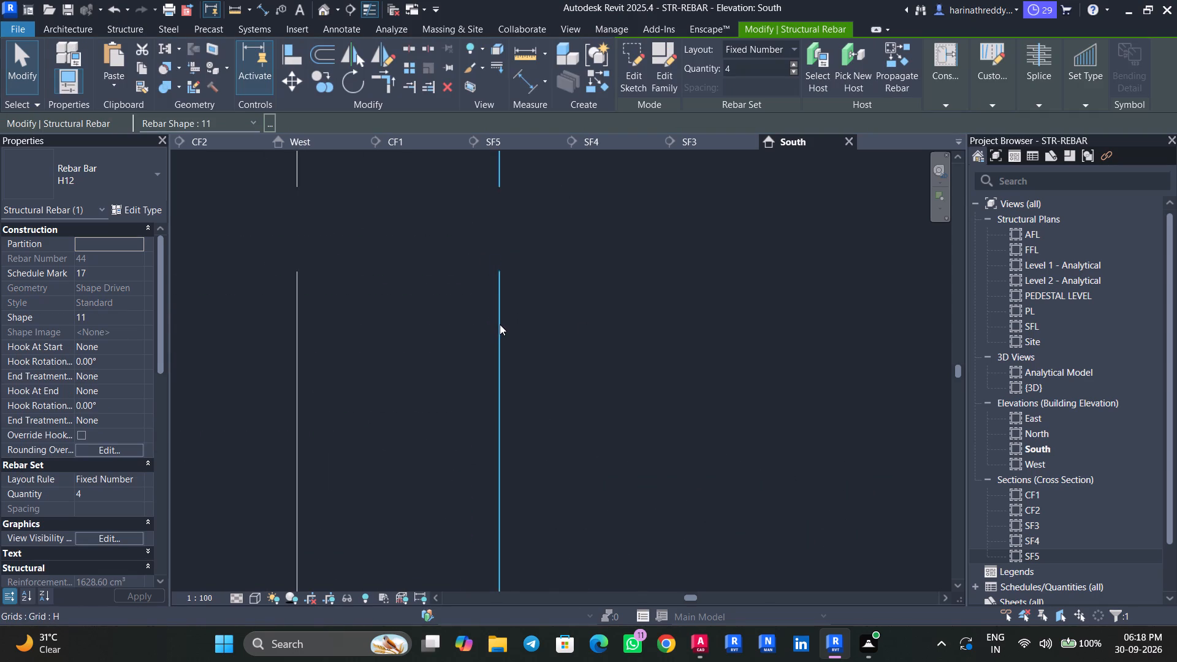
# Look over the grid and level lines in the South elevation.
pyautogui.scroll(-17, 500, 324)
pyautogui.scroll(1, 499, 349)
pyautogui.scroll(-5, 499, 349)
pyautogui.scroll(2, 499, 347)
pyautogui.scroll(-2, 499, 347)
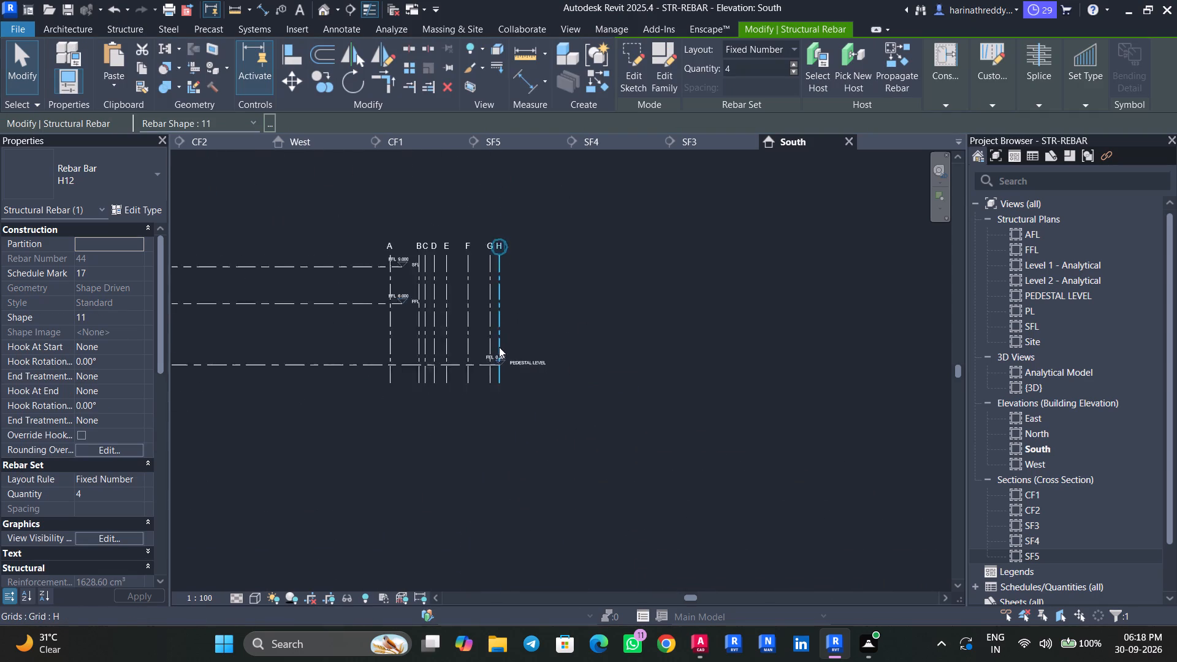
pyautogui.scroll(-2, 499, 347)
pyautogui.moveTo(519, 365); pyautogui.dragTo(913, 357, button='middle')
pyautogui.scroll(-10, 913, 357)
pyautogui.scroll(9, 499, 356)
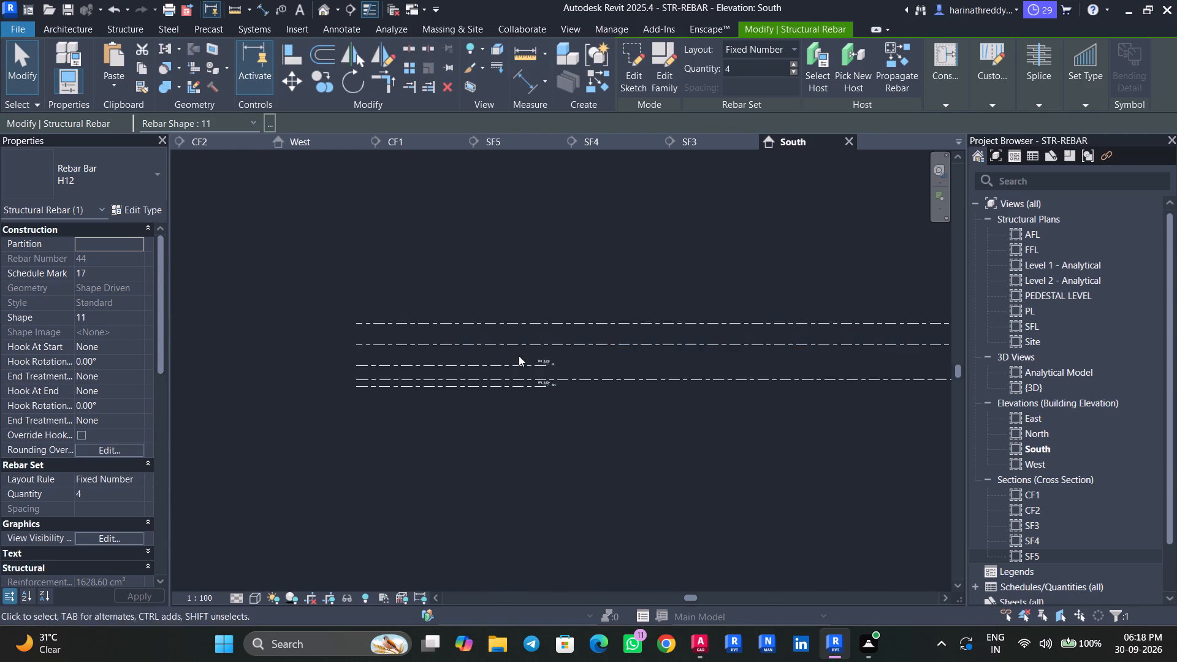
pyautogui.scroll(6, 519, 356)
pyautogui.scroll(-1, 524, 394)
pyautogui.scroll(5, 538, 389)
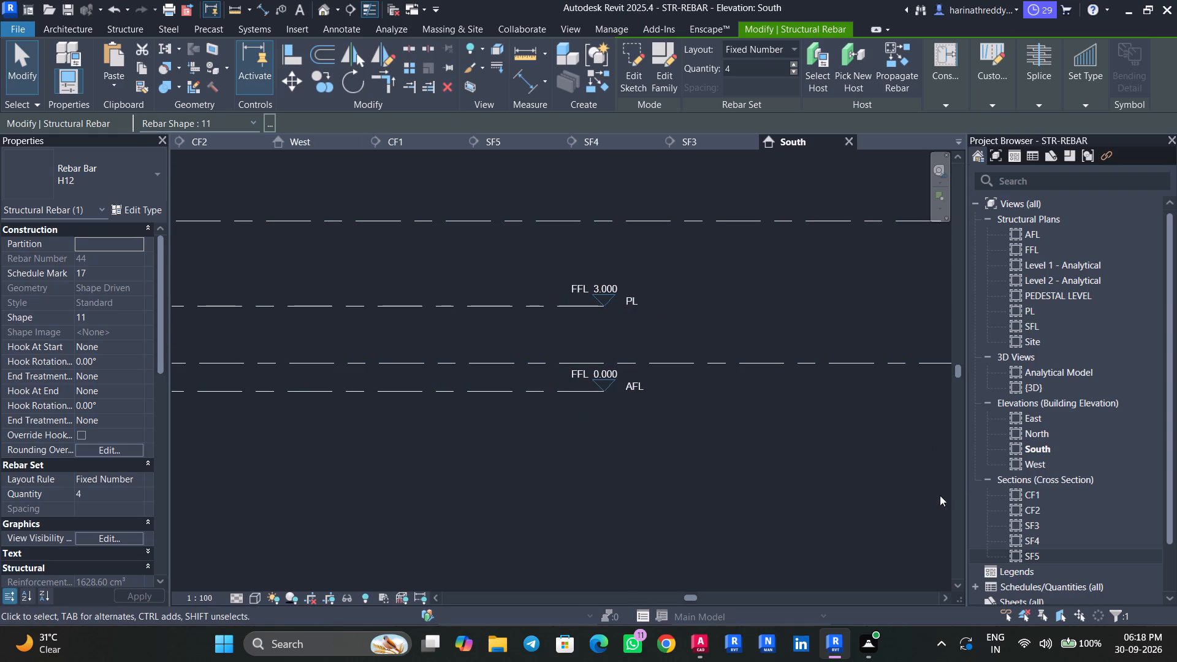
# Return to section SF5 and select the SF5 rectangular footing.
pyautogui.doubleClick(1049, 555)
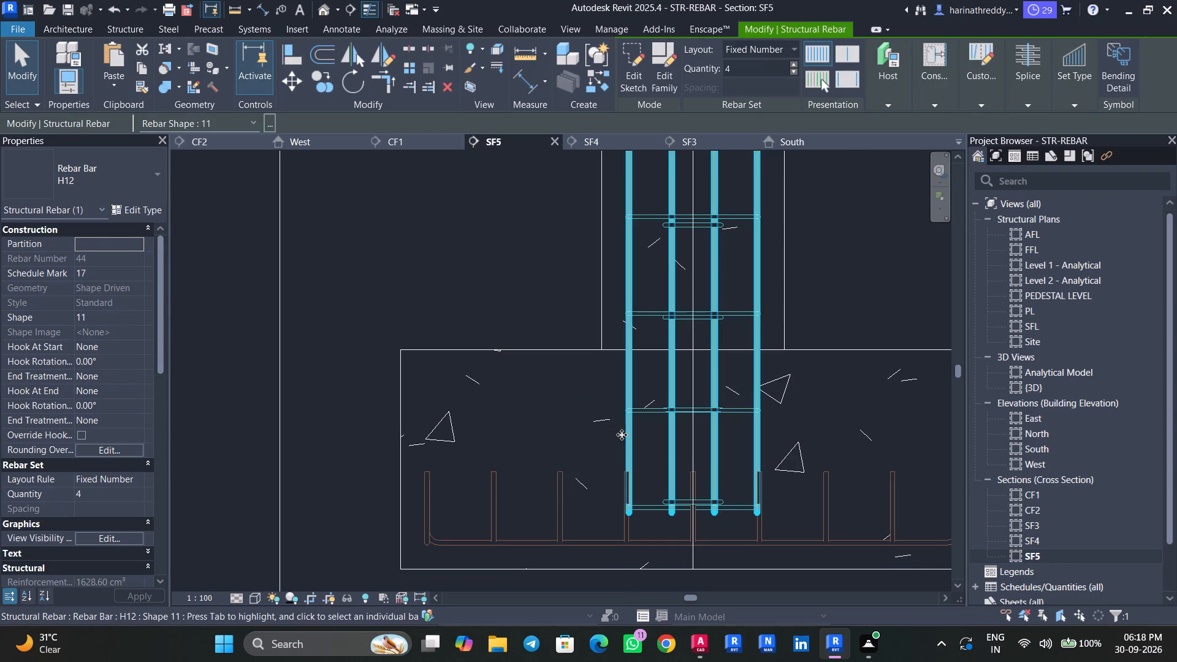
pyautogui.click(622, 435)
pyautogui.scroll(-3, 622, 435)
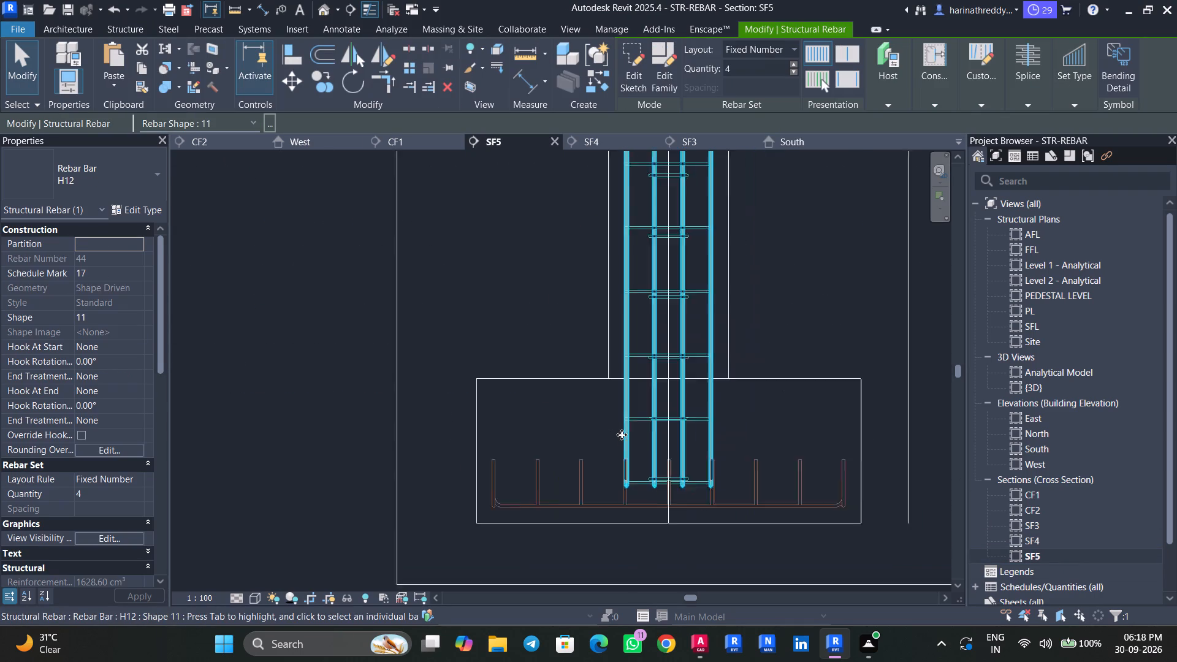
pyautogui.scroll(-7, 622, 435)
pyautogui.click(583, 411)
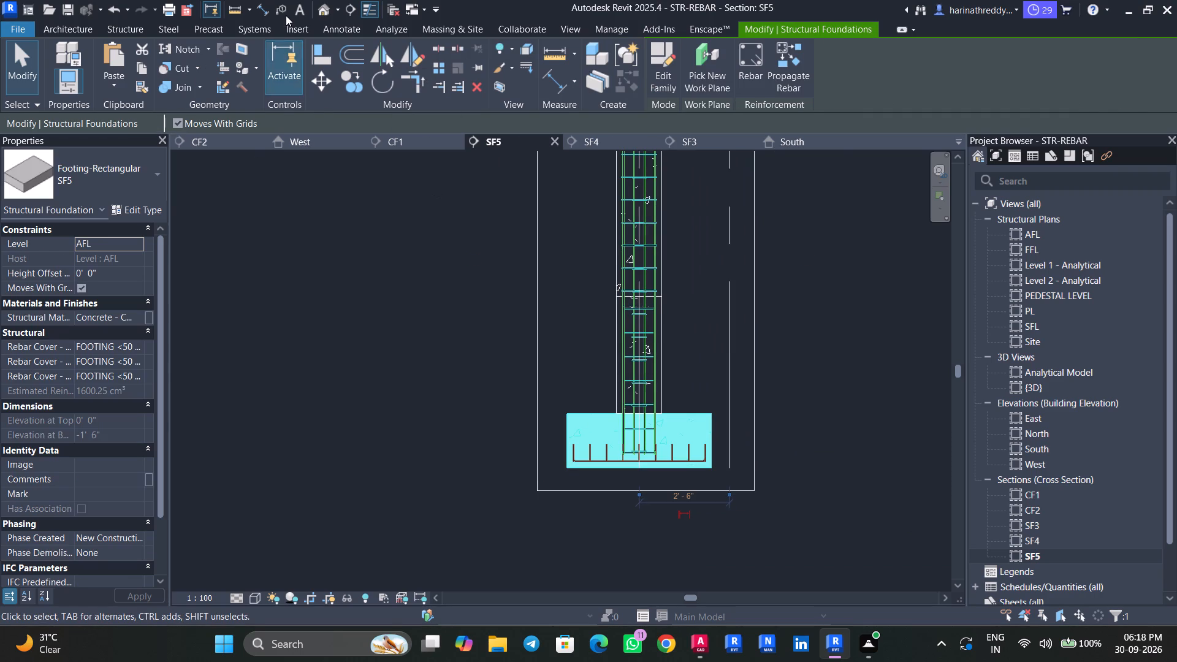
# Open the 3D view and look around the foundations for the SF5 footing and its bar cage.
pyautogui.click(327, 12)
pyautogui.scroll(-6, 340, 397)
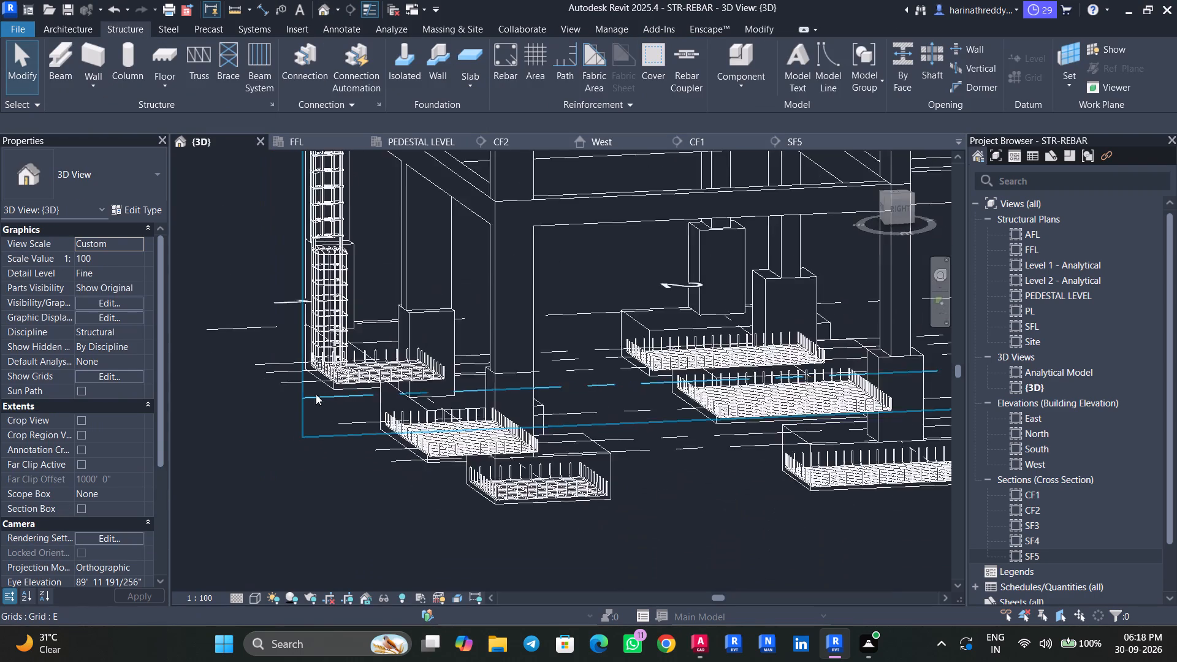
pyautogui.scroll(-2, 316, 394)
pyautogui.moveTo(806, 513); pyautogui.dragTo(426, 514, button='middle')
pyautogui.moveTo(729, 492); pyautogui.dragTo(380, 525, button='middle')
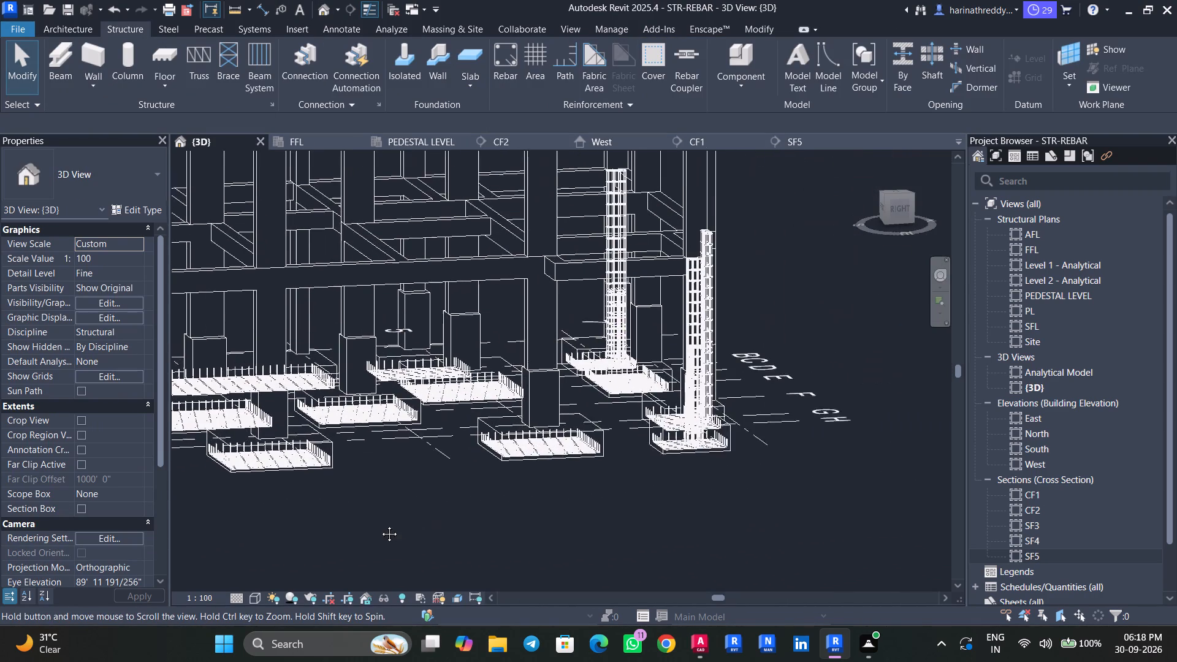
pyautogui.moveTo(380, 525); pyautogui.dragTo(379, 525, button='middle')
pyautogui.scroll(4, 752, 424)
pyautogui.scroll(-2, 661, 520)
pyautogui.scroll(1, 661, 520)
pyautogui.scroll(-1, 661, 520)
pyautogui.moveTo(596, 531); pyautogui.dragTo(905, 472, button='middle')
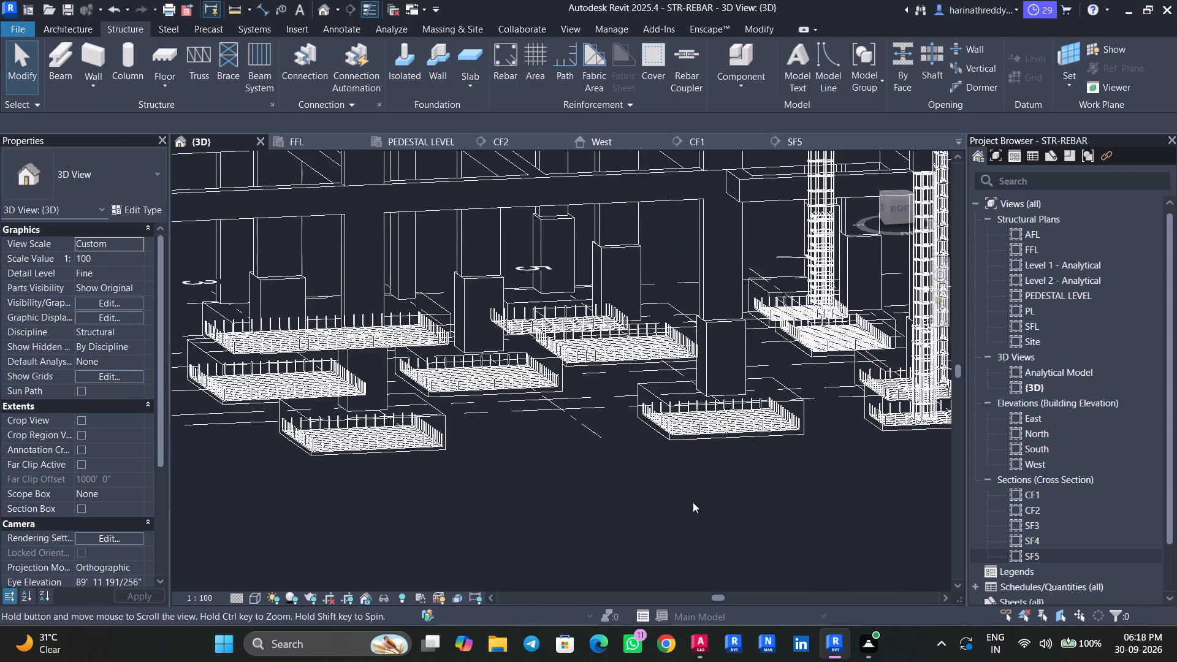
pyautogui.moveTo(633, 510); pyautogui.dragTo(958, 452, button='middle')
pyautogui.moveTo(680, 457); pyautogui.dragTo(925, 491, button='middle')
pyautogui.scroll(-2, 822, 471)
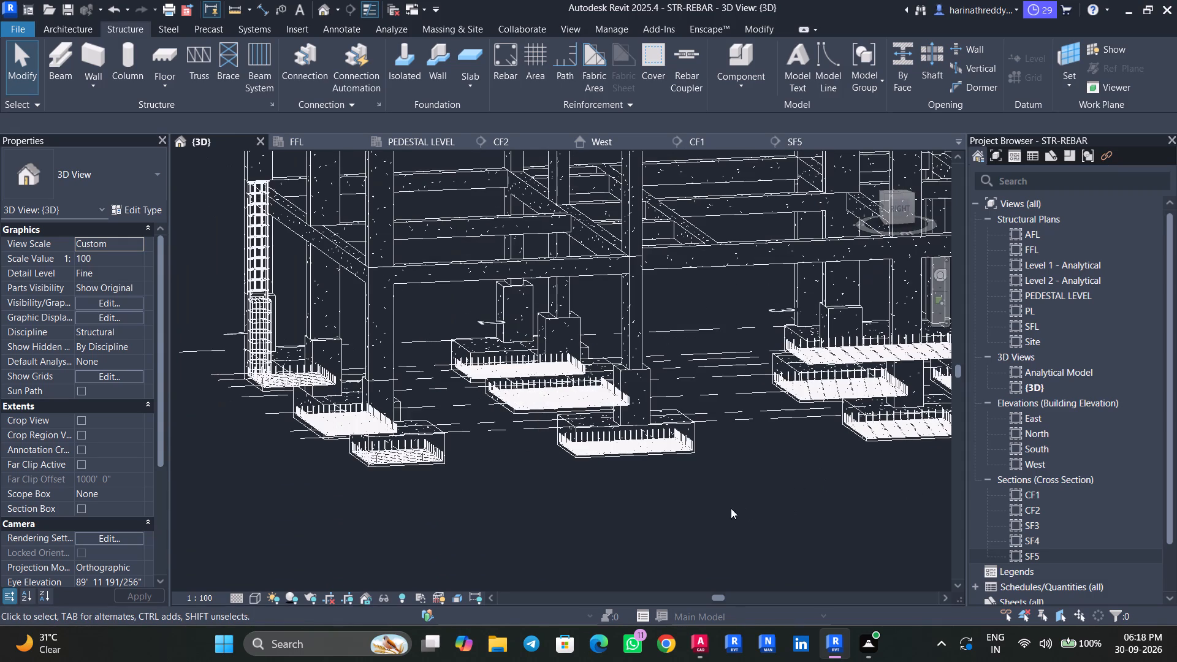
pyautogui.scroll(-3, 419, 501)
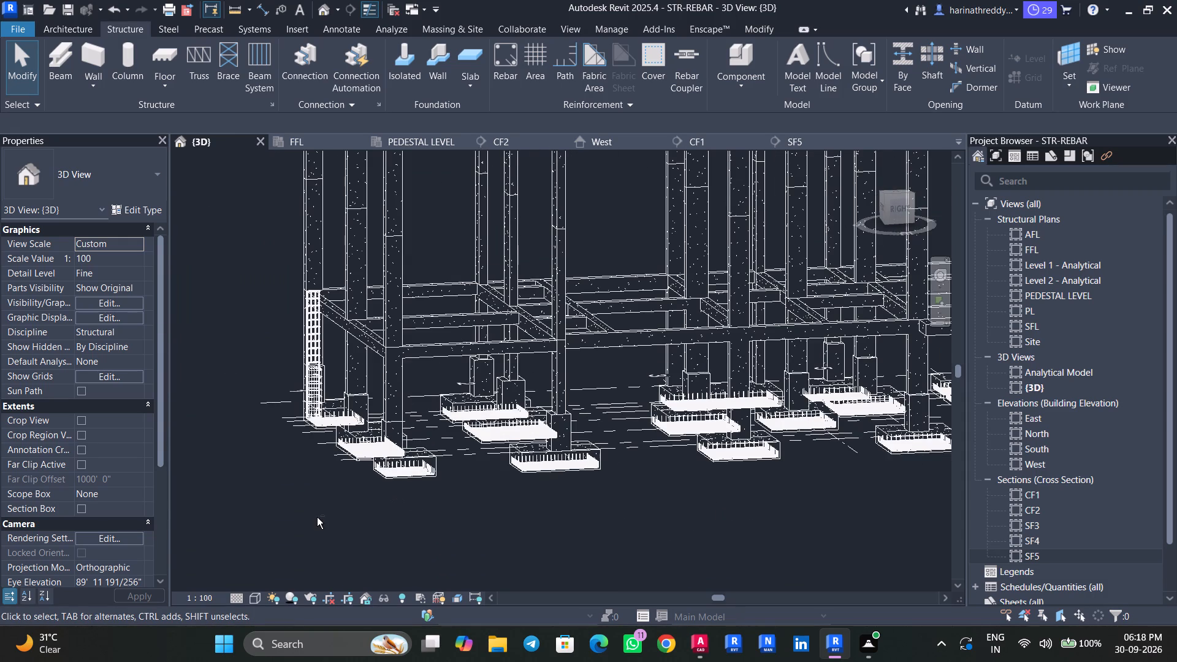
pyautogui.keyDown('shift'); pyautogui.moveTo(317, 517); pyautogui.dragTo(351, 519, button='middle'); pyautogui.keyUp('shift')
pyautogui.moveTo(742, 496); pyautogui.dragTo(332, 490, button='middle')
pyautogui.scroll(-5, 472, 485)
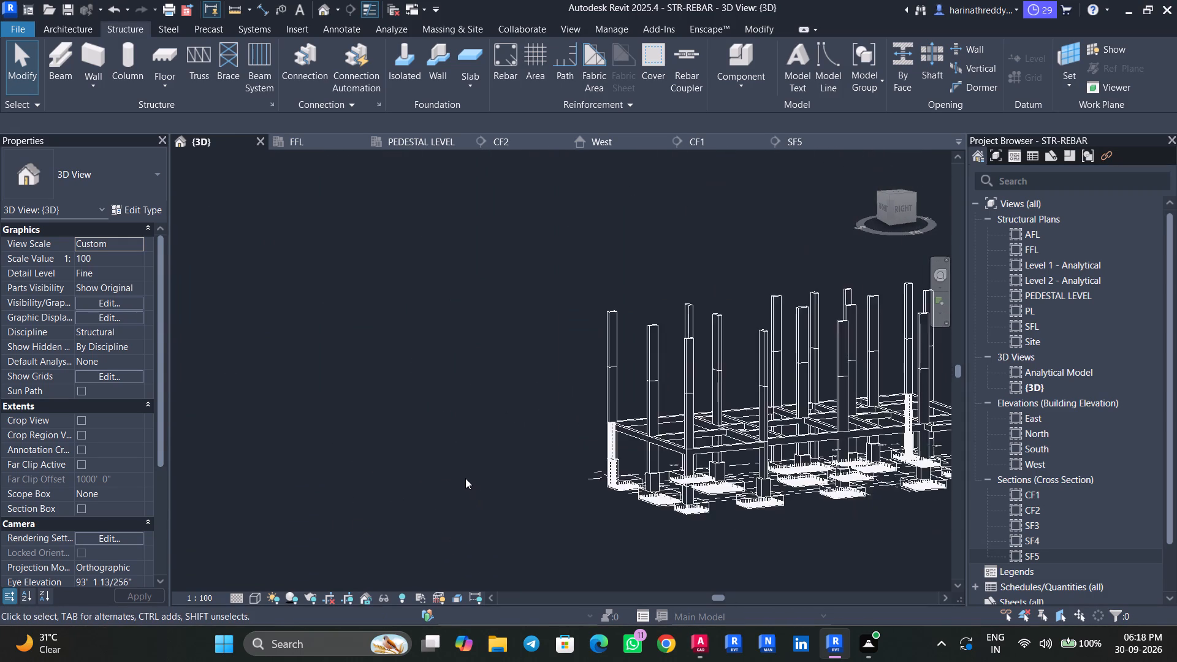
pyautogui.scroll(-7, 465, 478)
pyautogui.keyDown('shift'); pyautogui.moveTo(467, 493); pyautogui.dragTo(555, 498, button='middle'); pyautogui.keyUp('shift')
pyautogui.moveTo(742, 469); pyautogui.dragTo(257, 472, button='middle')
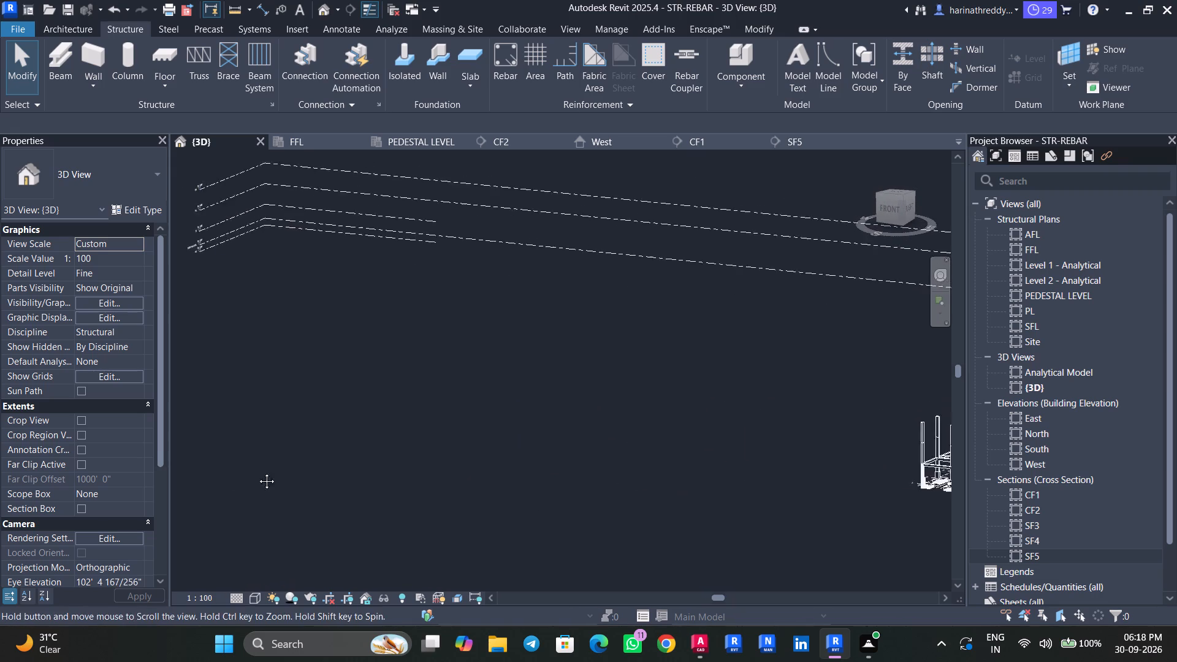
pyautogui.moveTo(257, 472); pyautogui.dragTo(218, 472, button='middle')
pyautogui.scroll(12, 511, 481)
pyautogui.scroll(5, 647, 496)
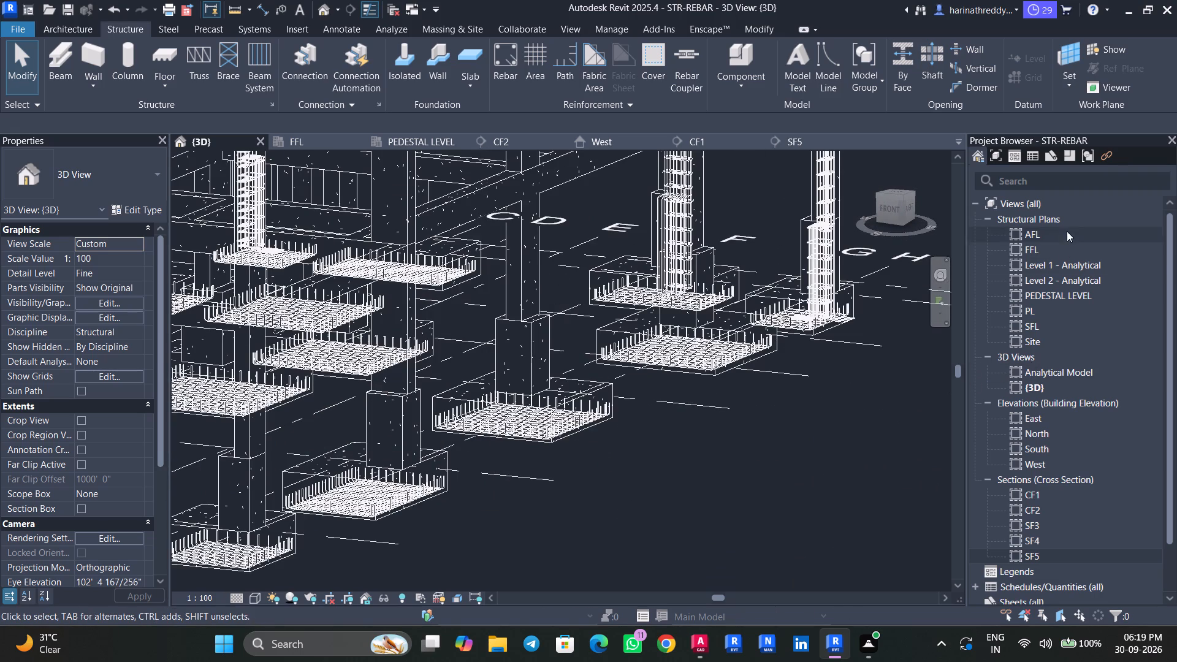
# Select the SF5 footing near grids G and H in the AFL plan and locate its reinforcement in the 3D view.
pyautogui.doubleClick(1053, 237)
pyautogui.scroll(-4, 445, 423)
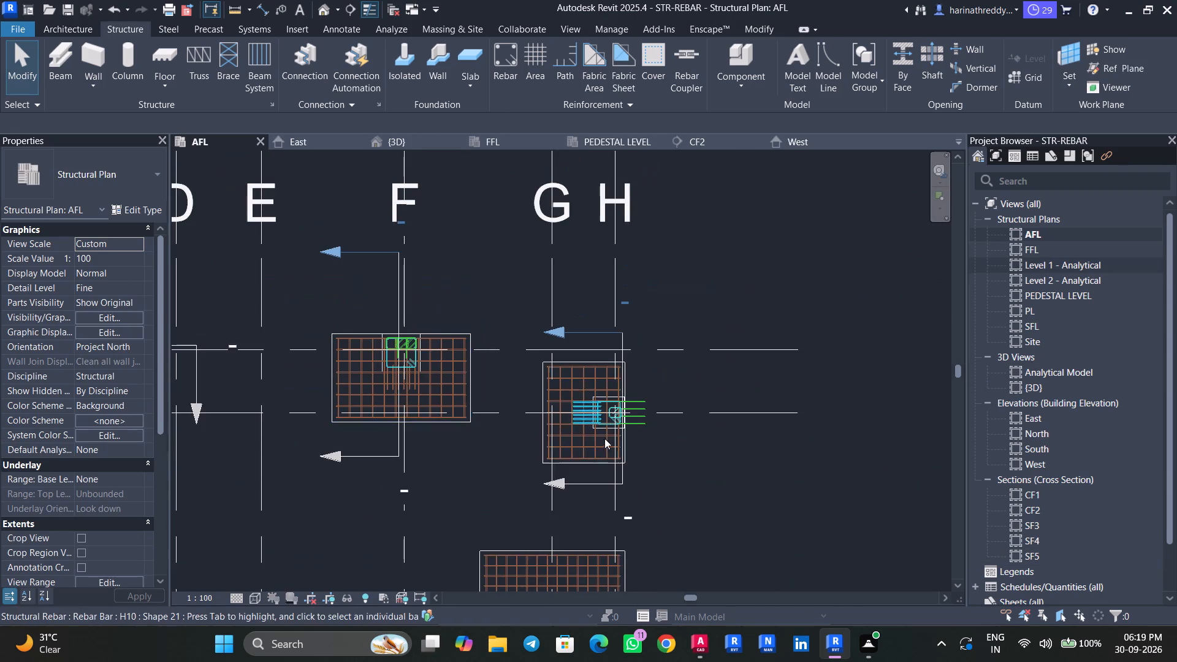
pyautogui.scroll(4, 609, 441)
pyautogui.click(489, 479)
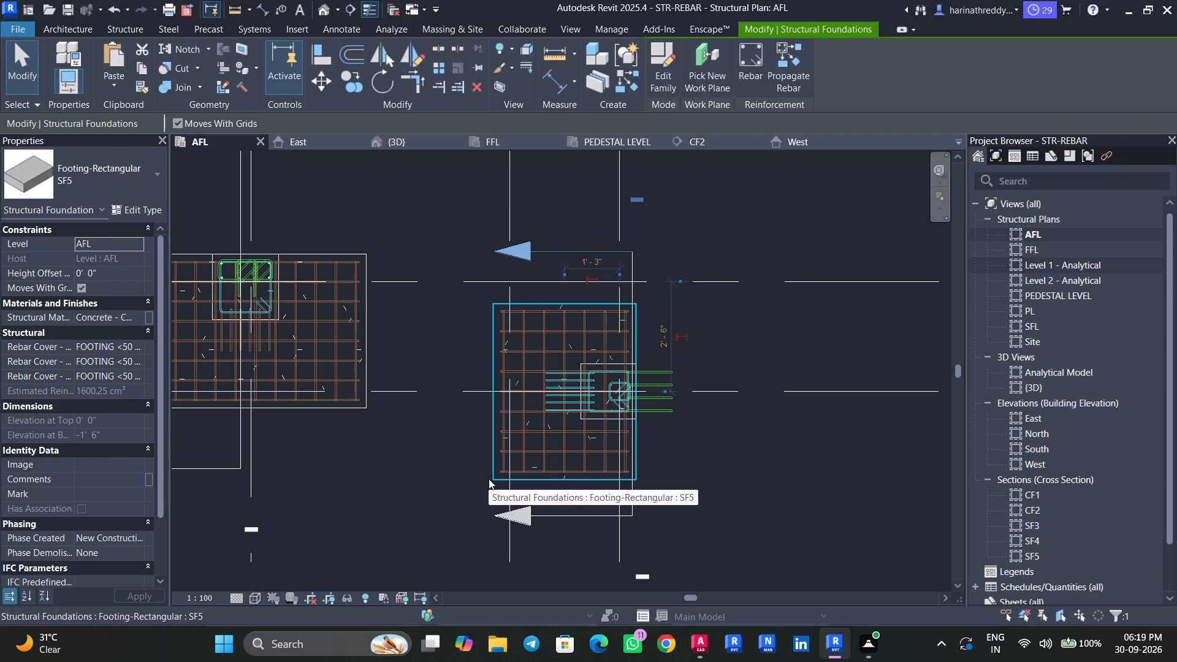
pyautogui.scroll(3, 489, 479)
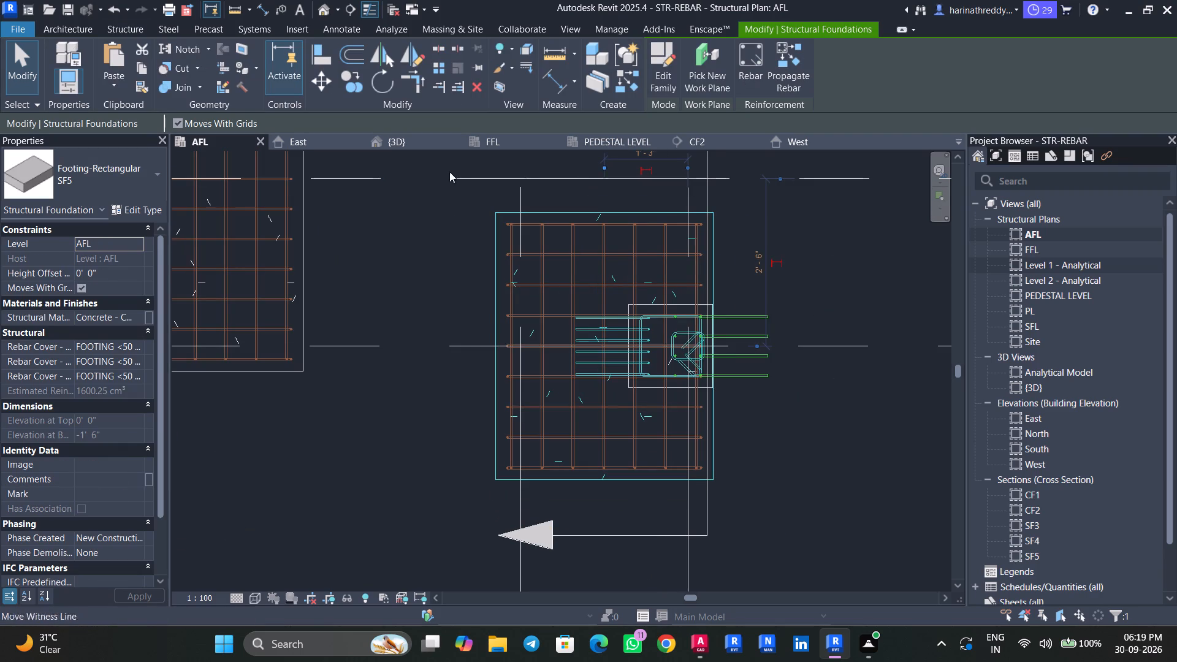
pyautogui.click(398, 145)
pyautogui.scroll(9, 860, 324)
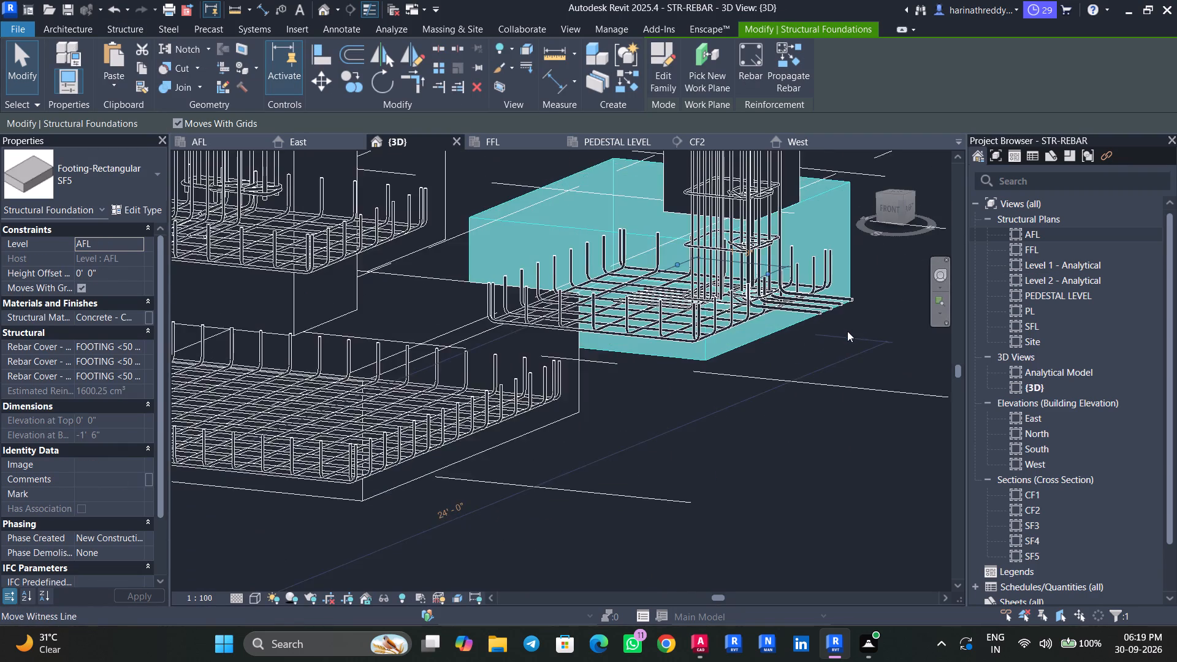
pyautogui.moveTo(846, 333); pyautogui.dragTo(798, 516, button='middle')
pyautogui.scroll(1, 798, 516)
pyautogui.scroll(5, 691, 468)
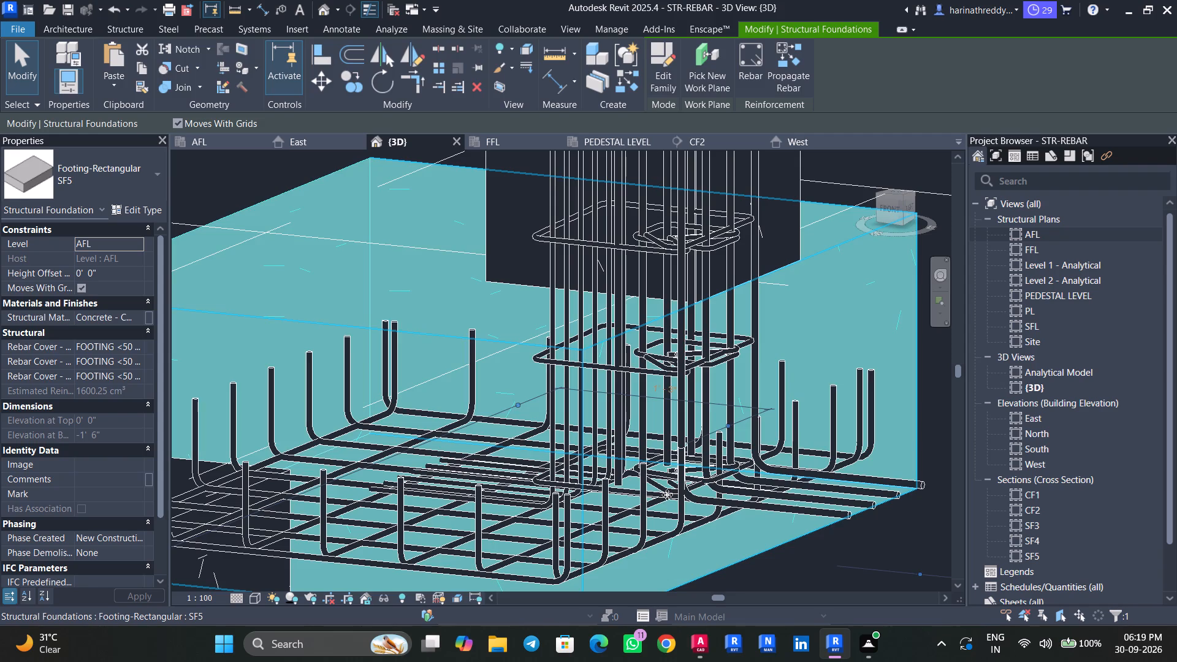
pyautogui.press('Escape')
pyautogui.press('Escape')
pyautogui.press('Escape')
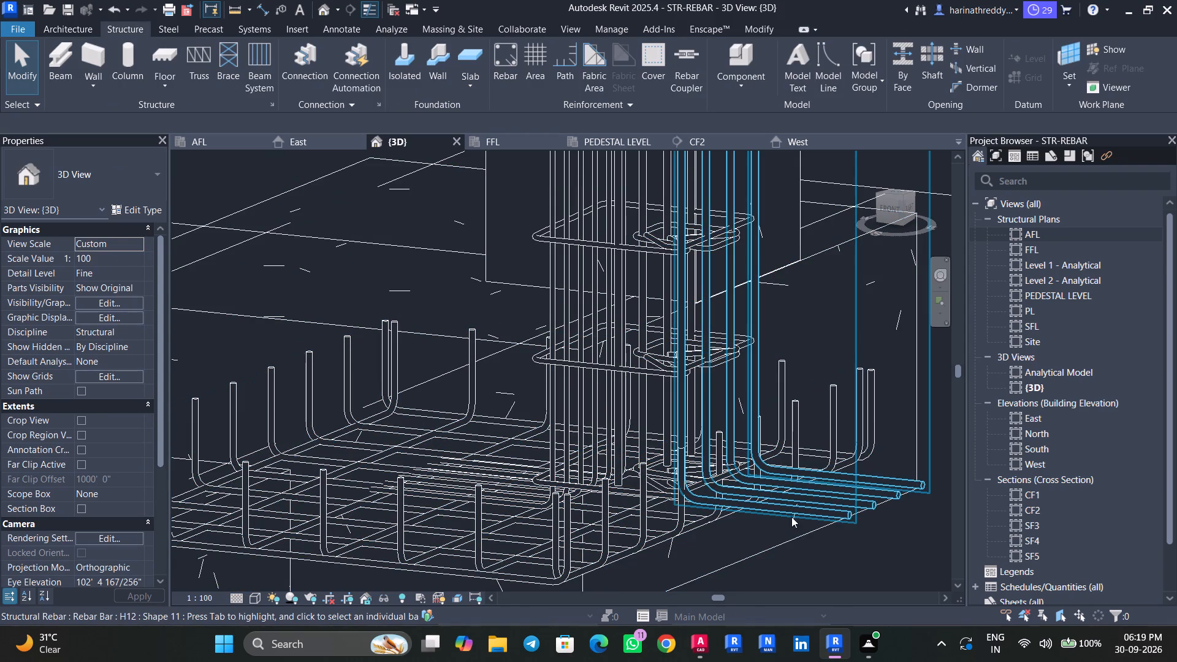
# From the top view, shorten the bent feet of the four-bar H12 set projecting beyond the SF5 footing to 40 mm.
pyautogui.scroll(-2, 946, 515)
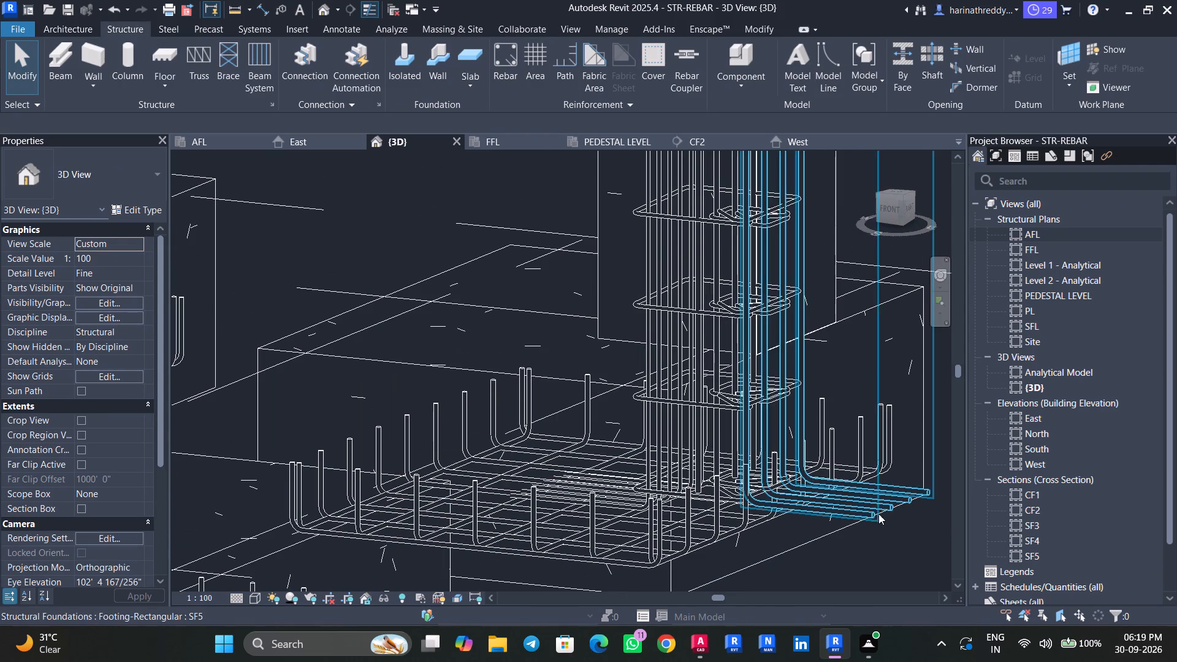
pyautogui.click(877, 511)
pyautogui.scroll(9, 867, 501)
pyautogui.moveTo(913, 531); pyautogui.dragTo(659, 519, button='middle')
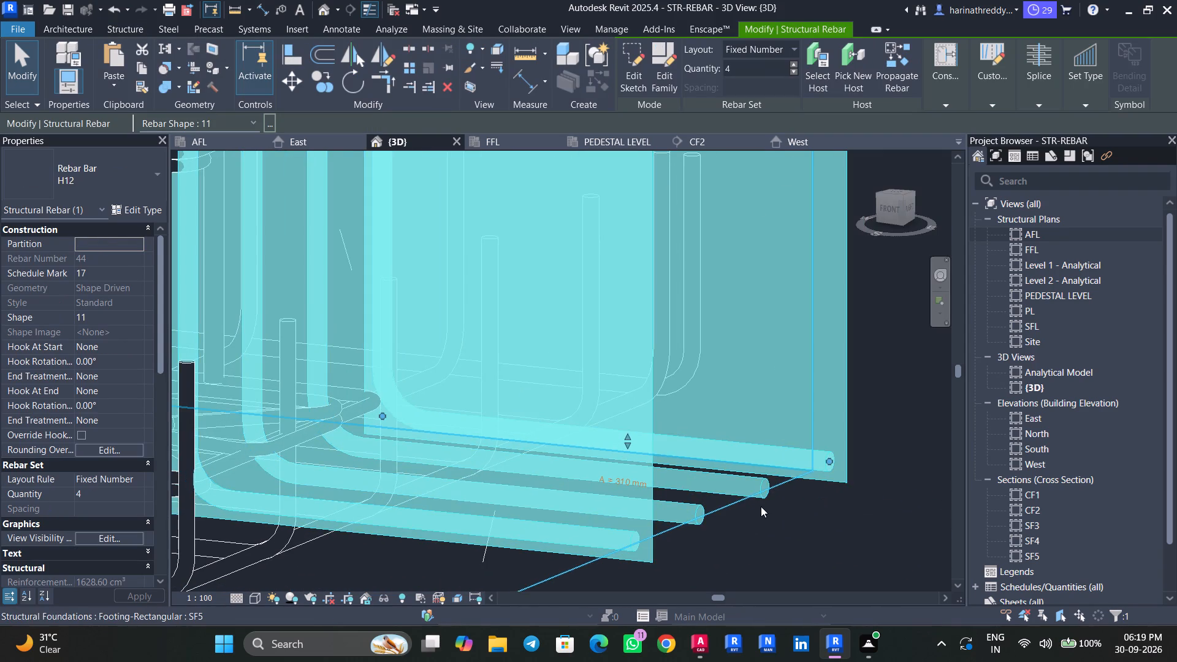
pyautogui.keyDown('shift'); pyautogui.moveTo(768, 493); pyautogui.dragTo(772, 516, button='middle'); pyautogui.keyUp('shift')
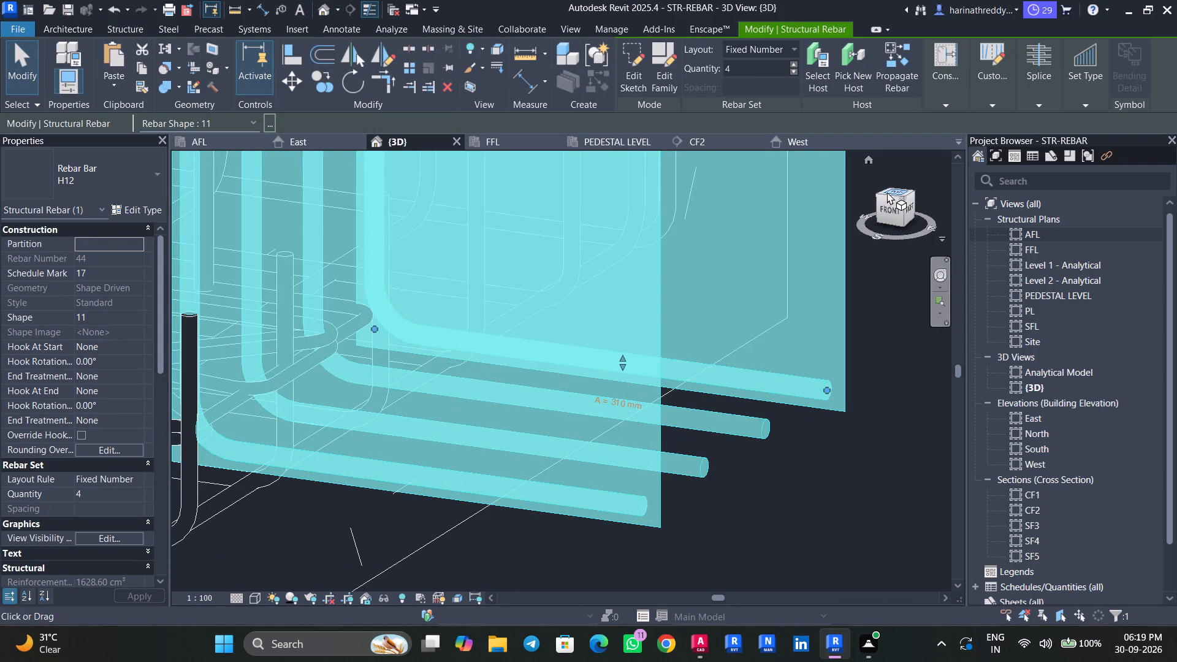
pyautogui.click(887, 192)
pyautogui.click(895, 197)
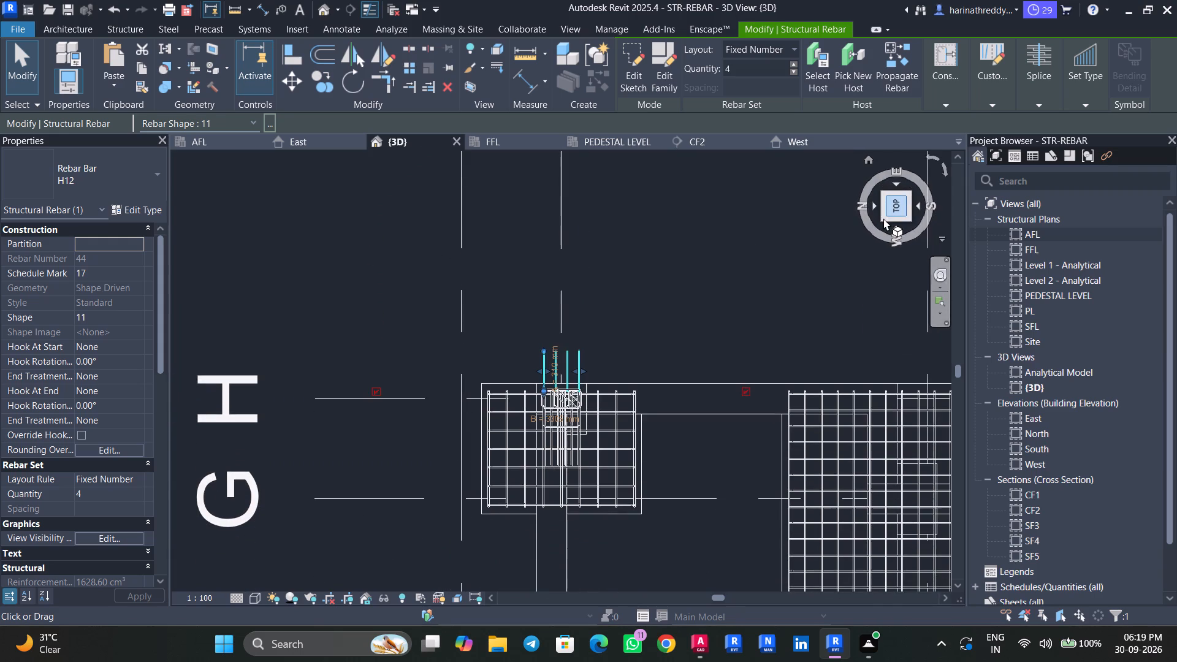
pyautogui.scroll(14, 507, 345)
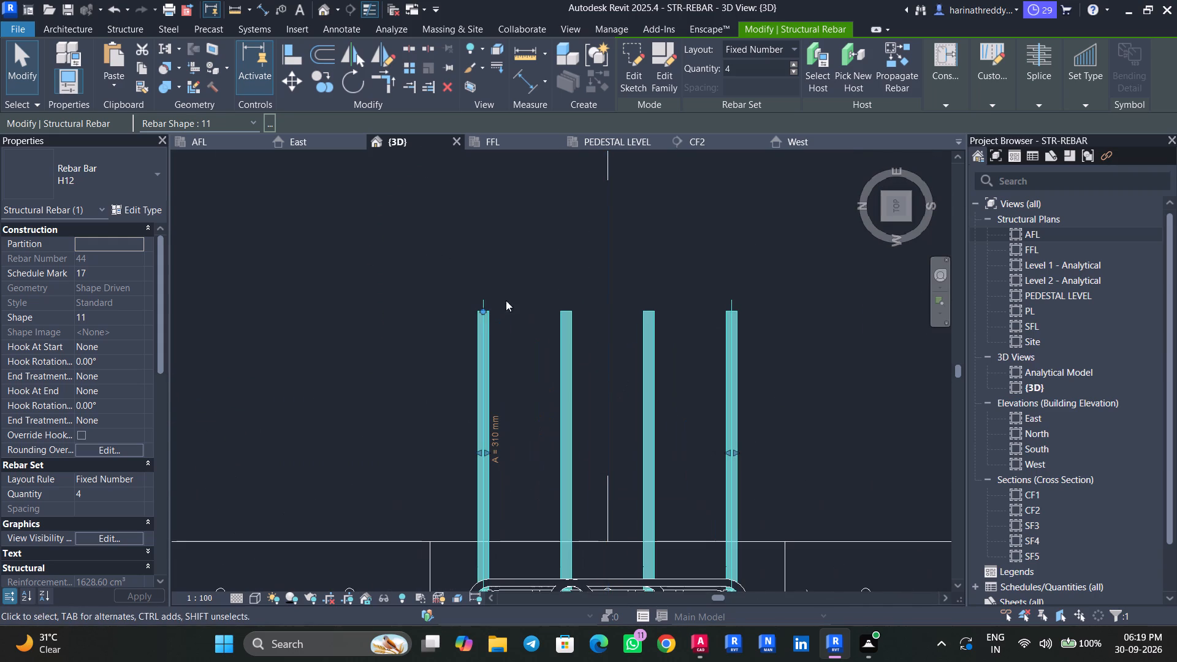
pyautogui.scroll(8, 481, 300)
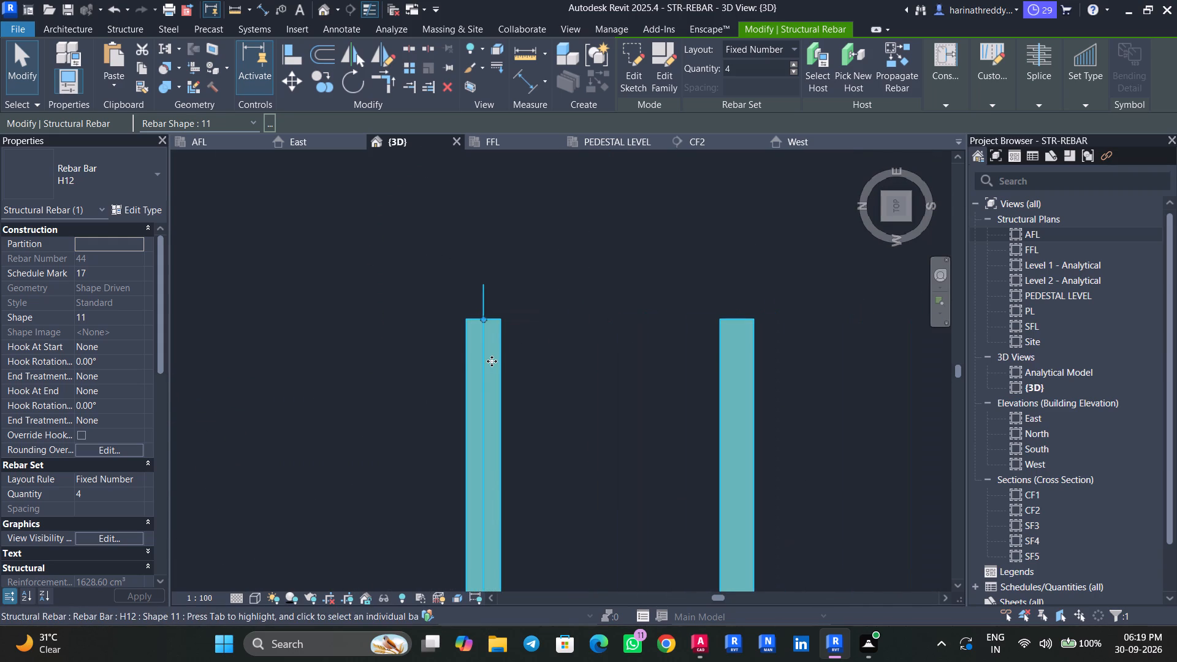
pyautogui.scroll(-8, 492, 354)
pyautogui.moveTo(543, 419); pyautogui.dragTo(528, 354, button='middle')
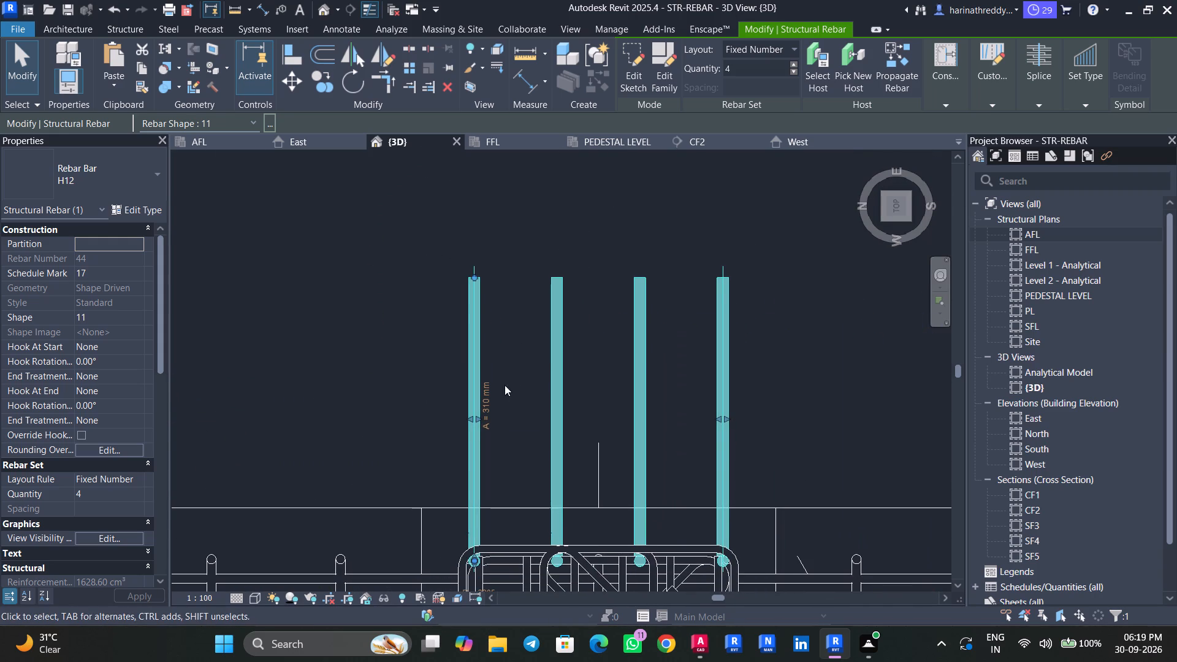
pyautogui.moveTo(474, 280); pyautogui.dragTo(473, 465)
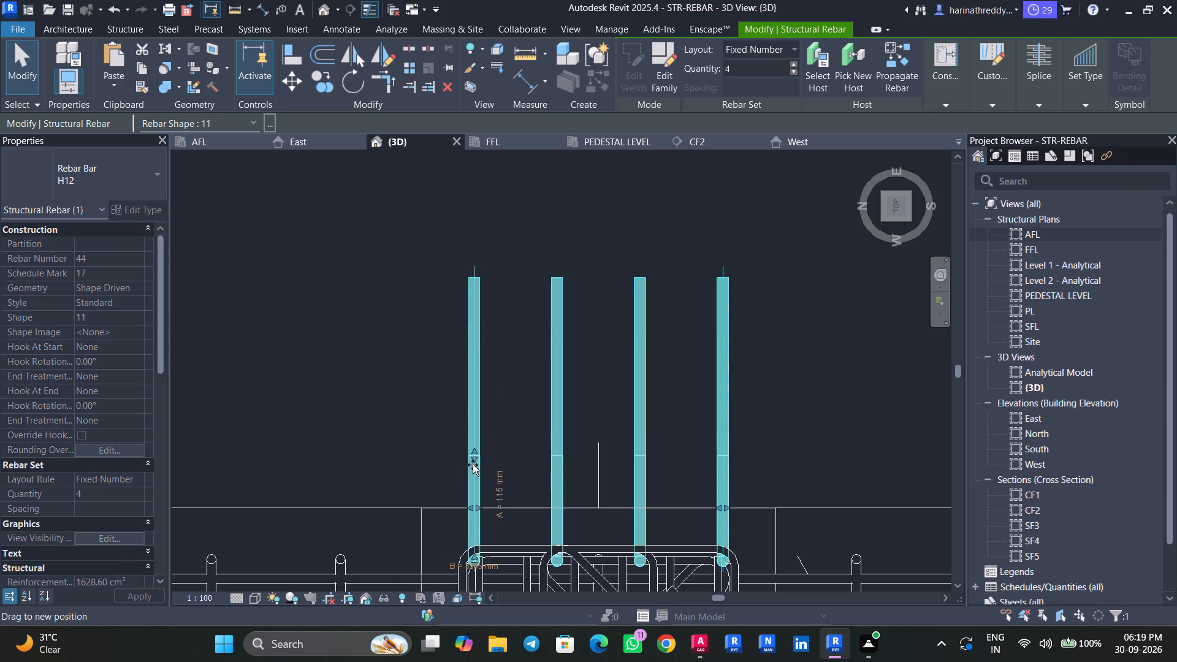
pyautogui.moveTo(473, 465); pyautogui.dragTo(477, 525)
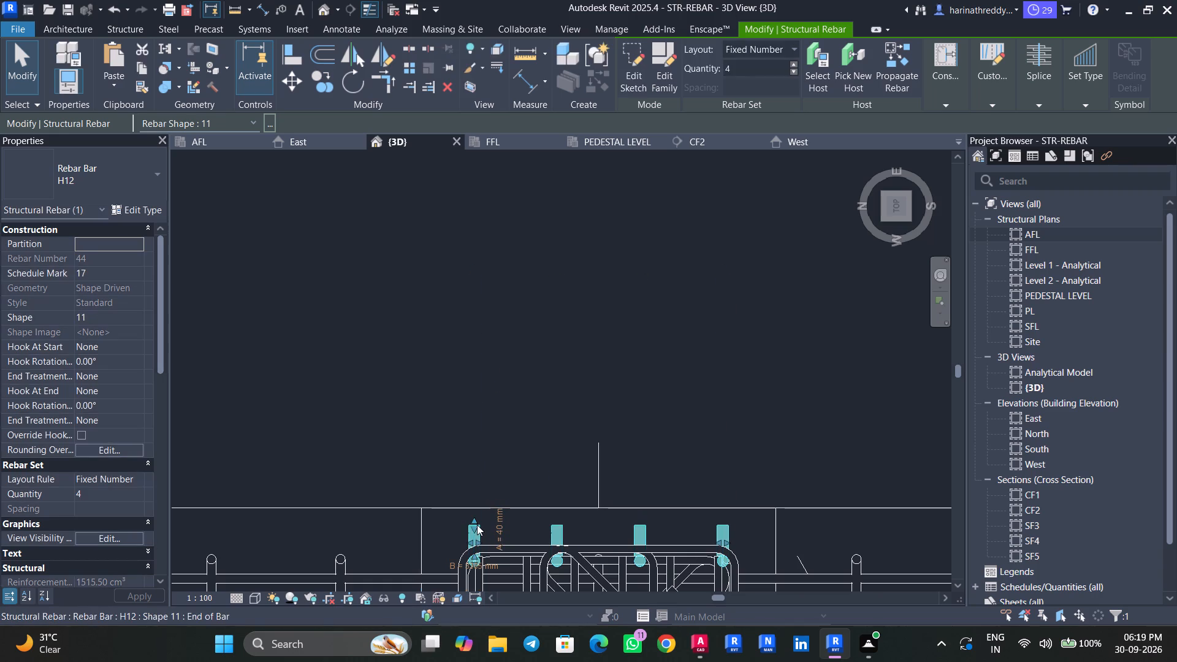
pyautogui.press('Escape')
pyautogui.press('Escape')
# Examine the shortened H12 feet, the surrounding ties and the footing mesh from above.
pyautogui.moveTo(486, 352); pyautogui.dragTo(482, 242, button='middle')
pyautogui.moveTo(506, 348); pyautogui.dragTo(562, 192, button='middle')
pyautogui.scroll(1, 566, 186)
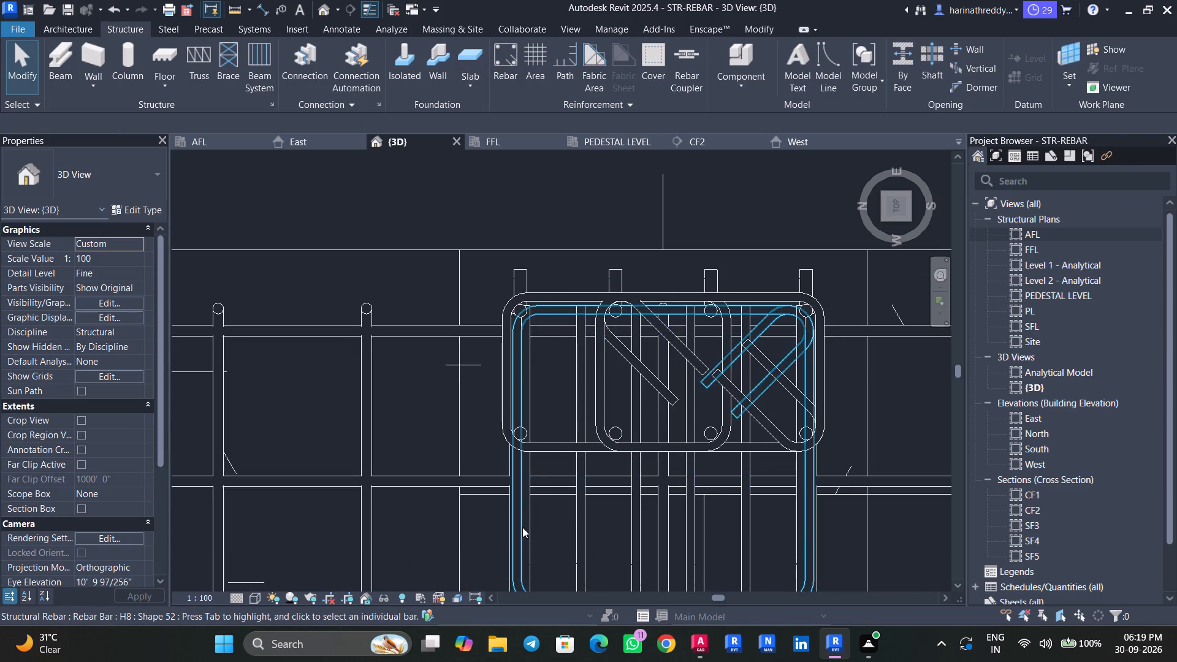
pyautogui.moveTo(522, 527); pyautogui.dragTo(531, 263, button='middle')
pyautogui.scroll(-5, 555, 343)
pyautogui.moveTo(555, 350); pyautogui.dragTo(533, 458, button='middle')
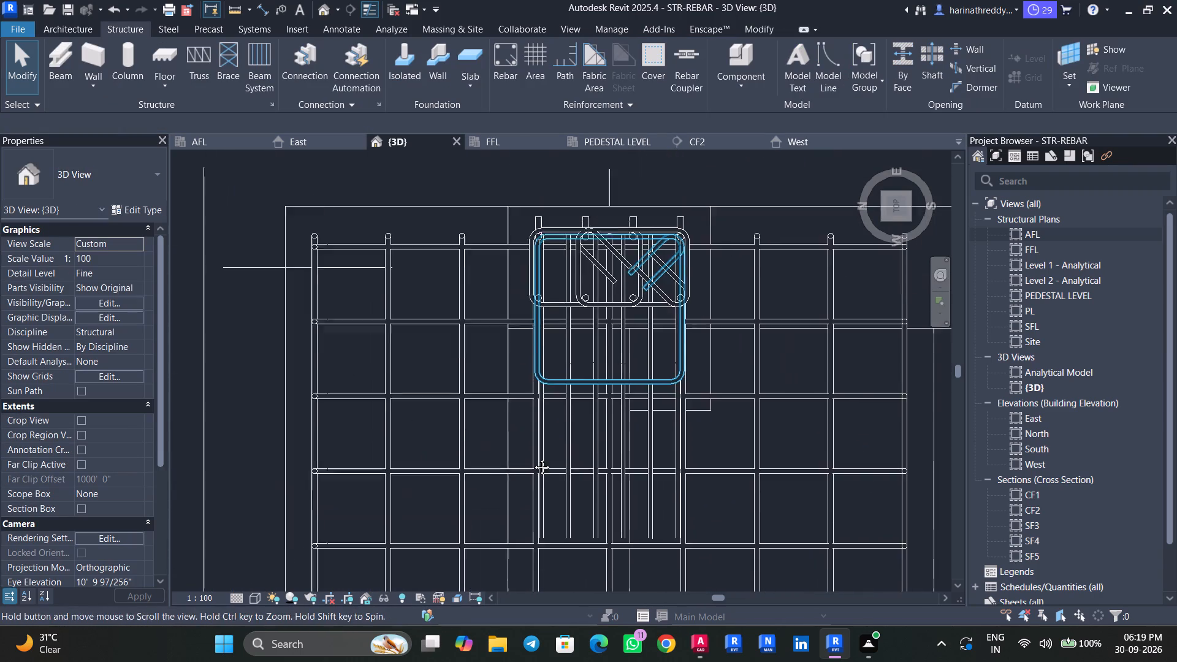
pyautogui.moveTo(533, 458); pyautogui.dragTo(531, 462, button='middle')
pyautogui.click(518, 287)
pyautogui.scroll(1, 532, 399)
pyautogui.scroll(-1, 532, 399)
pyautogui.scroll(3, 532, 399)
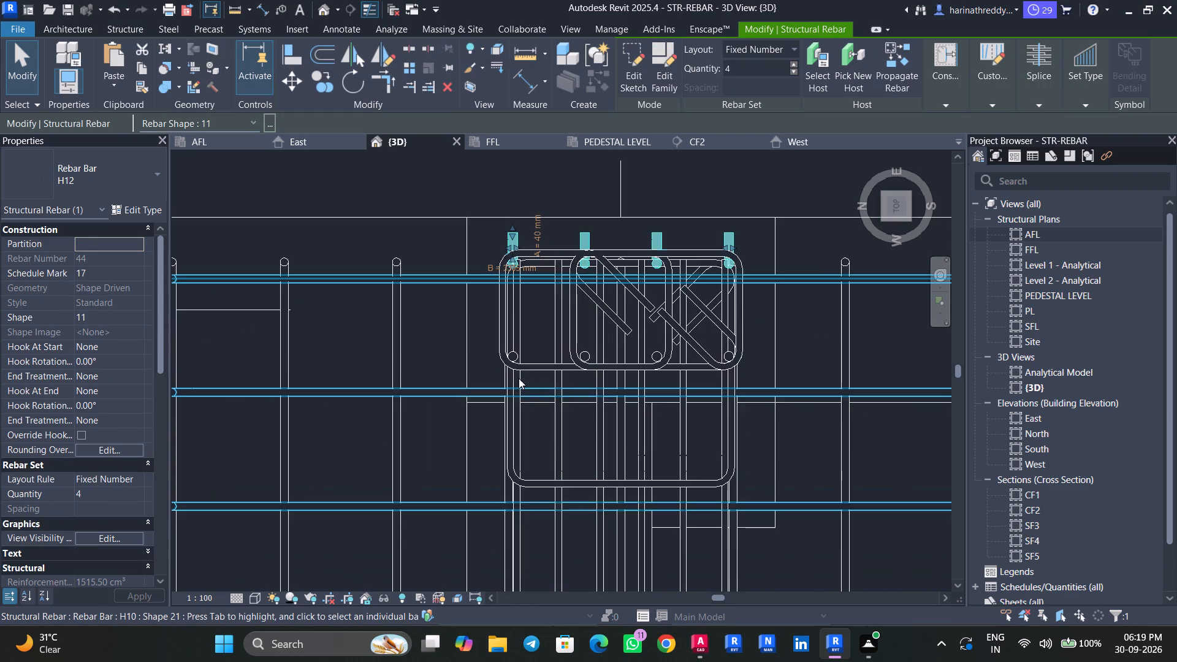
pyautogui.scroll(5, 511, 386)
pyautogui.press('Escape')
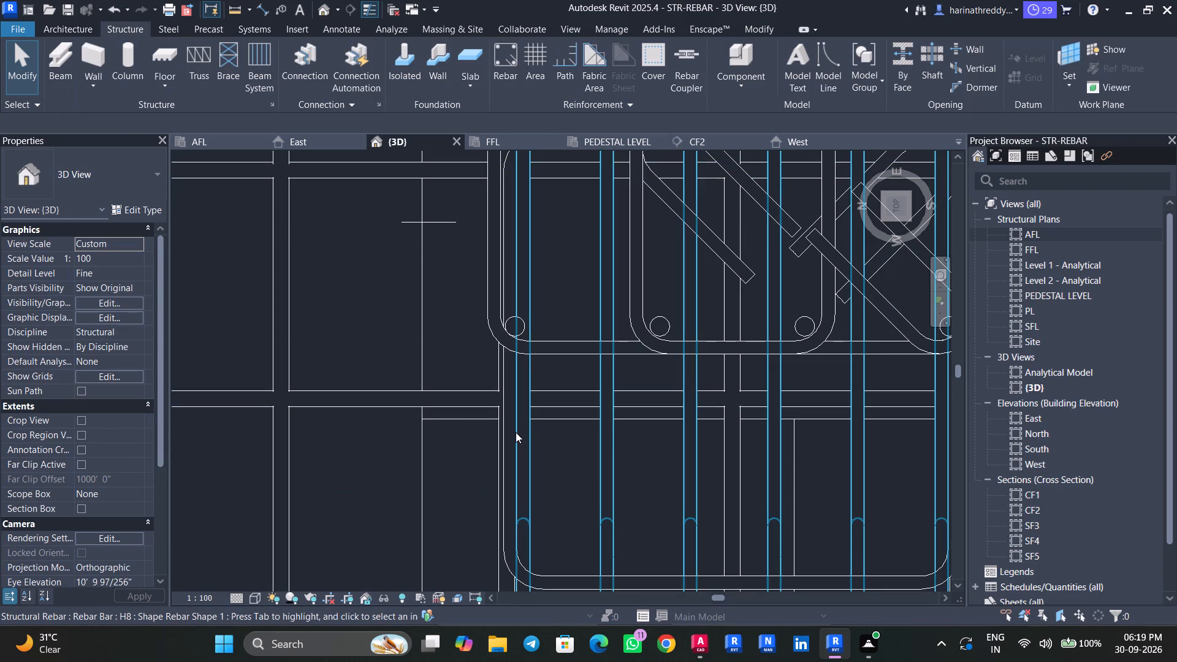
# Examine the six-bar H8 pedestal set and the feet of the H12 column bars at the SF5 footing from above and obliquely.
pyautogui.scroll(-9, 516, 432)
pyautogui.moveTo(516, 432); pyautogui.dragTo(545, 310, button='middle')
pyautogui.click(545, 310)
pyautogui.scroll(-5, 533, 354)
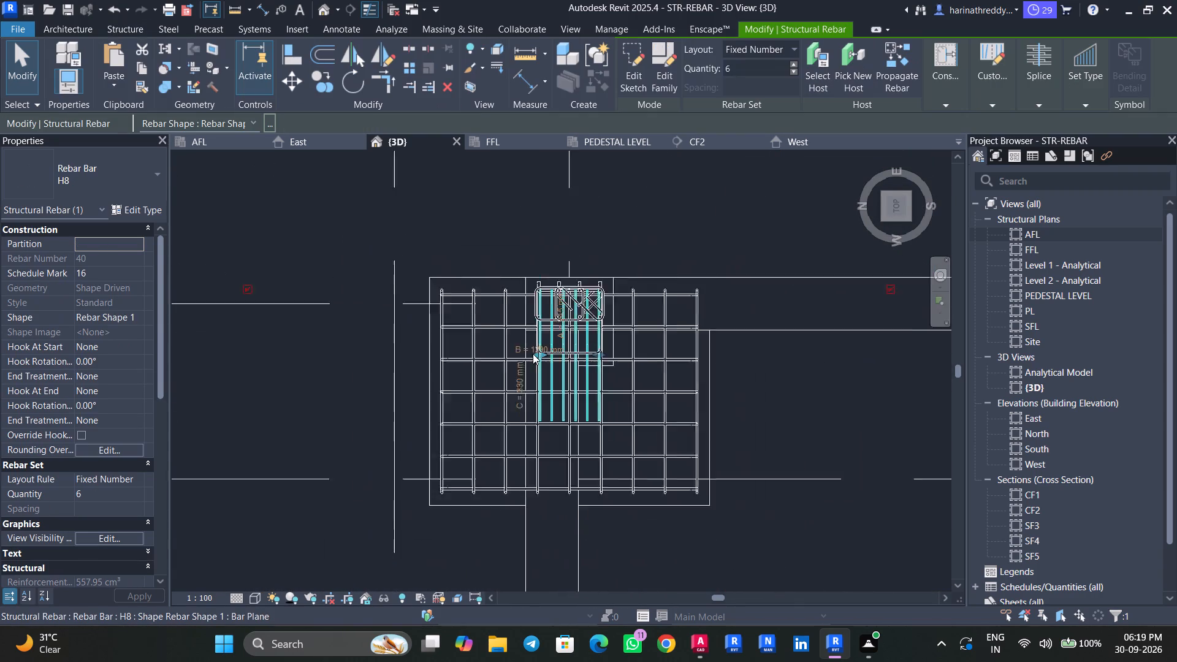
pyautogui.scroll(-4, 533, 354)
pyautogui.keyDown('shift'); pyautogui.moveTo(536, 425); pyautogui.dragTo(701, 262, button='middle'); pyautogui.keyUp('shift')
pyautogui.scroll(2, 566, 394)
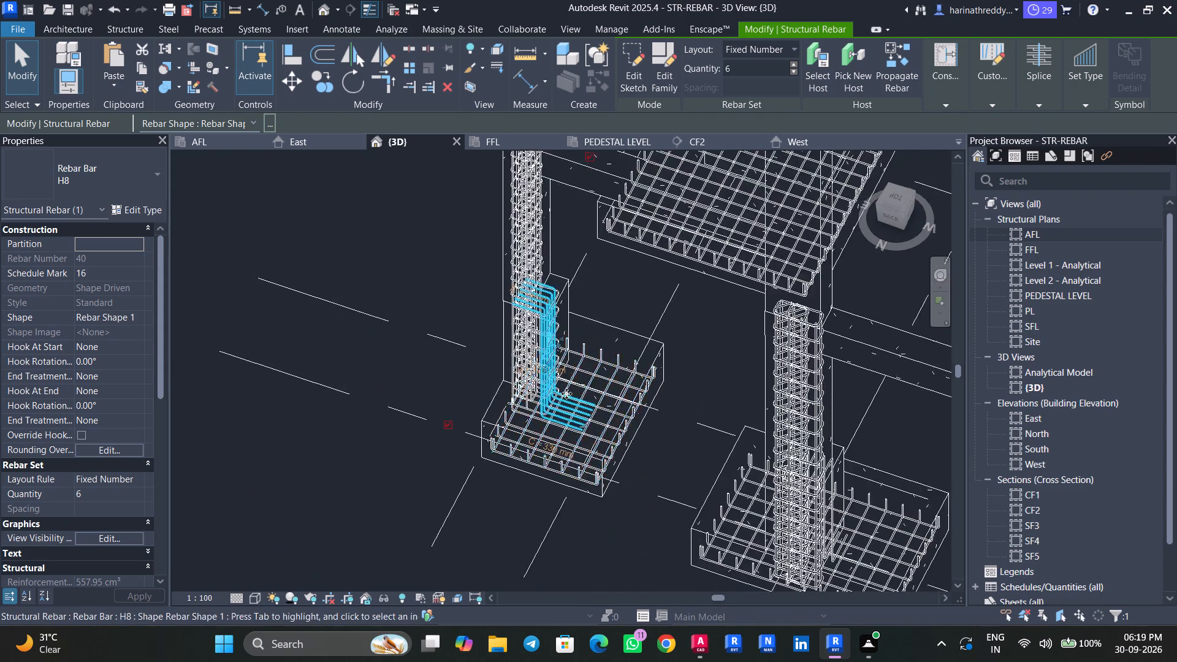
pyautogui.scroll(6, 566, 394)
pyautogui.moveTo(543, 416); pyautogui.dragTo(641, 351, button='middle')
pyautogui.scroll(5, 568, 395)
pyautogui.moveTo(562, 395); pyautogui.dragTo(542, 457, button='middle')
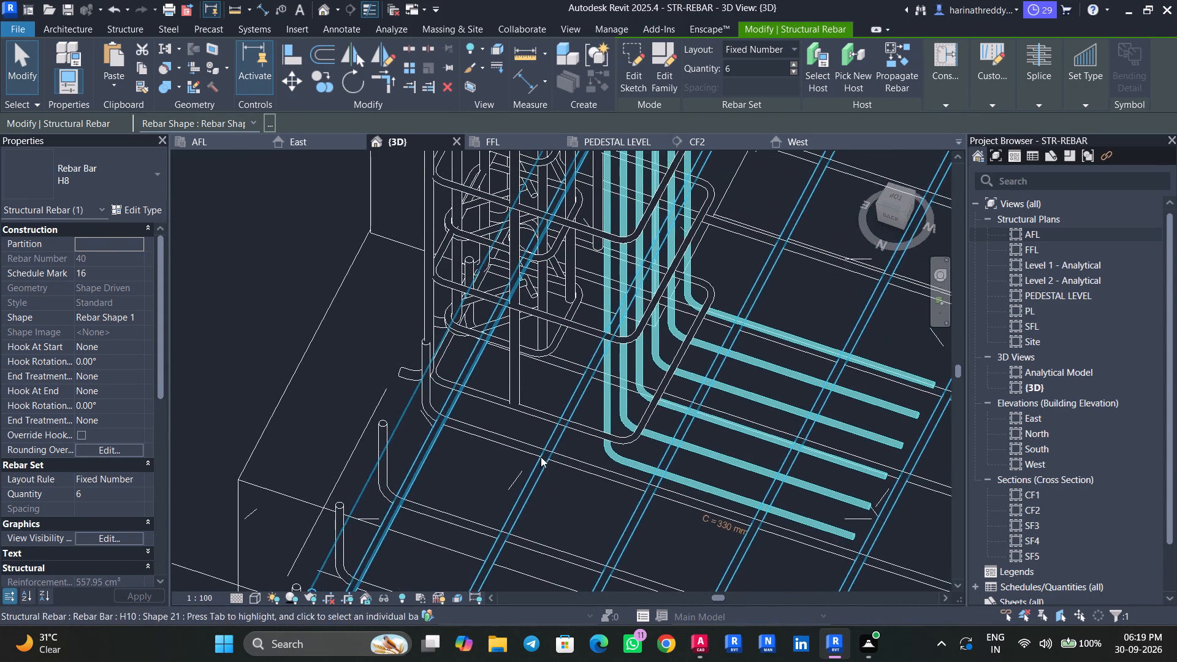
pyautogui.press('Escape')
pyautogui.press('Escape')
pyautogui.doubleClick(405, 375)
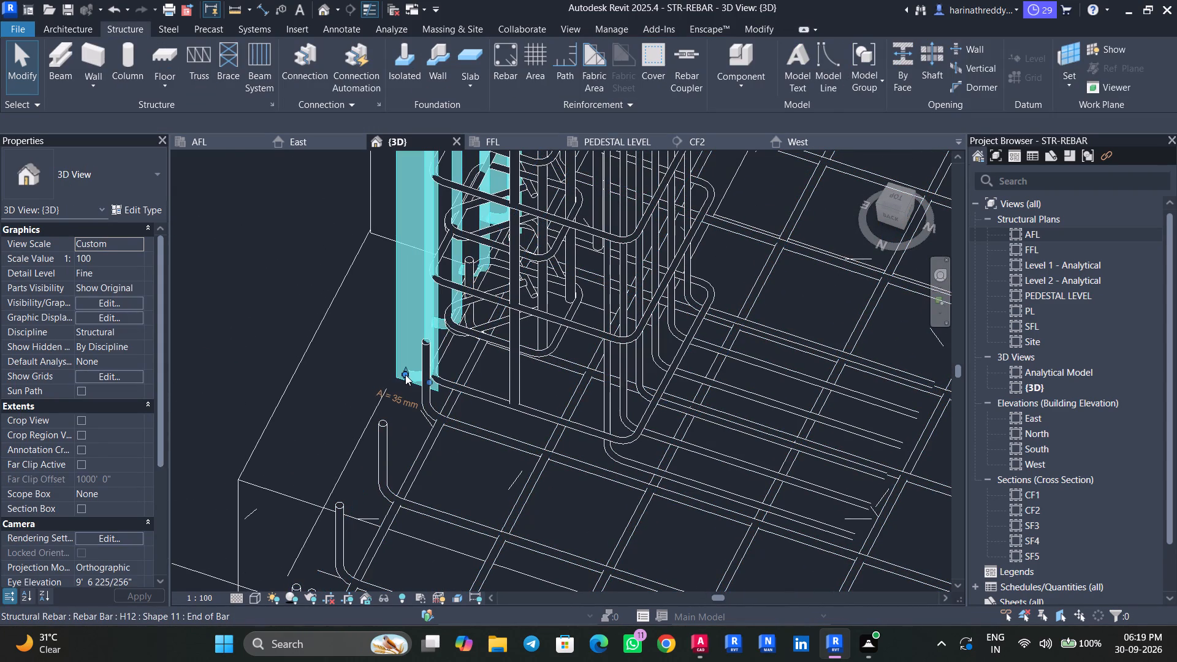
pyautogui.press('Escape')
pyautogui.press('Escape')
# From the back view, extend the sketch line of the straight four-bar H12 column set down towards the footing mesh, about 10' 11 3/4" long.
pyautogui.click(520, 389)
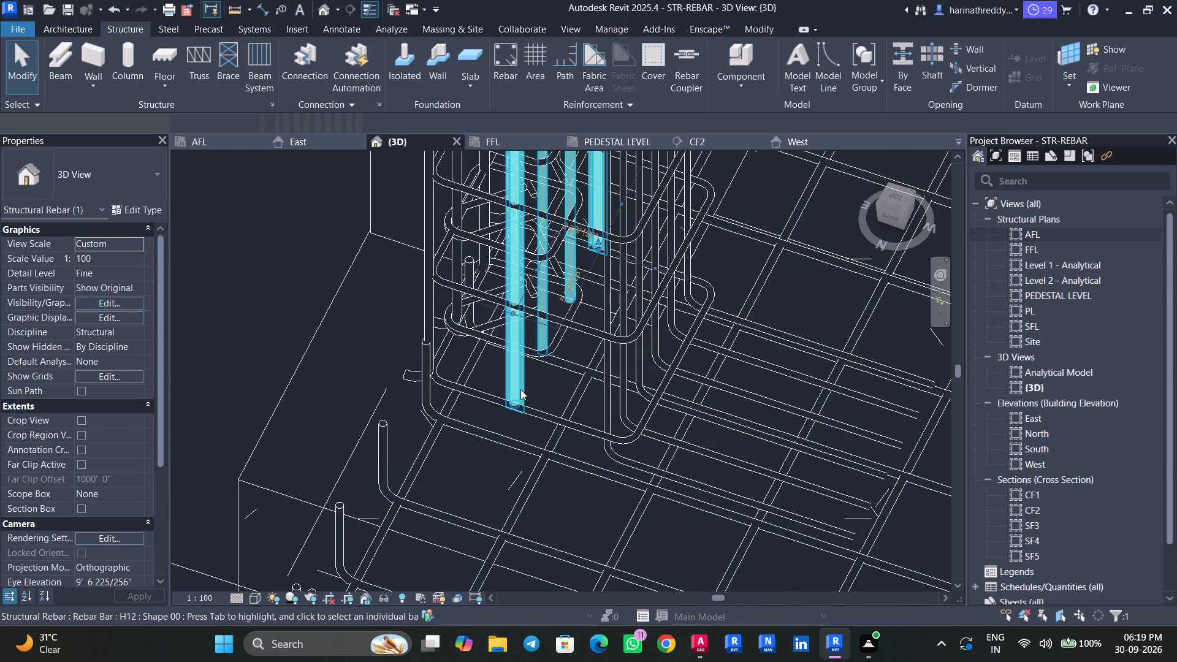
pyautogui.click(891, 218)
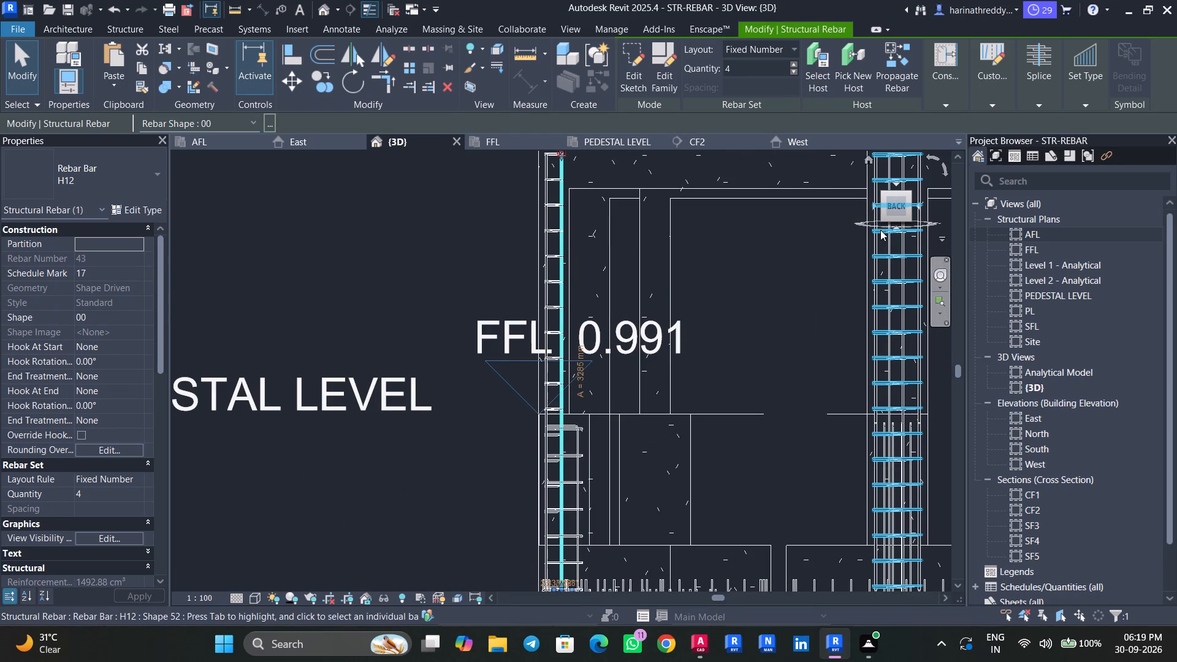
pyautogui.scroll(1, 650, 453)
pyautogui.moveTo(650, 446); pyautogui.dragTo(642, 221, button='middle')
pyautogui.scroll(5, 535, 428)
pyautogui.scroll(-1, 554, 408)
pyautogui.scroll(3, 554, 408)
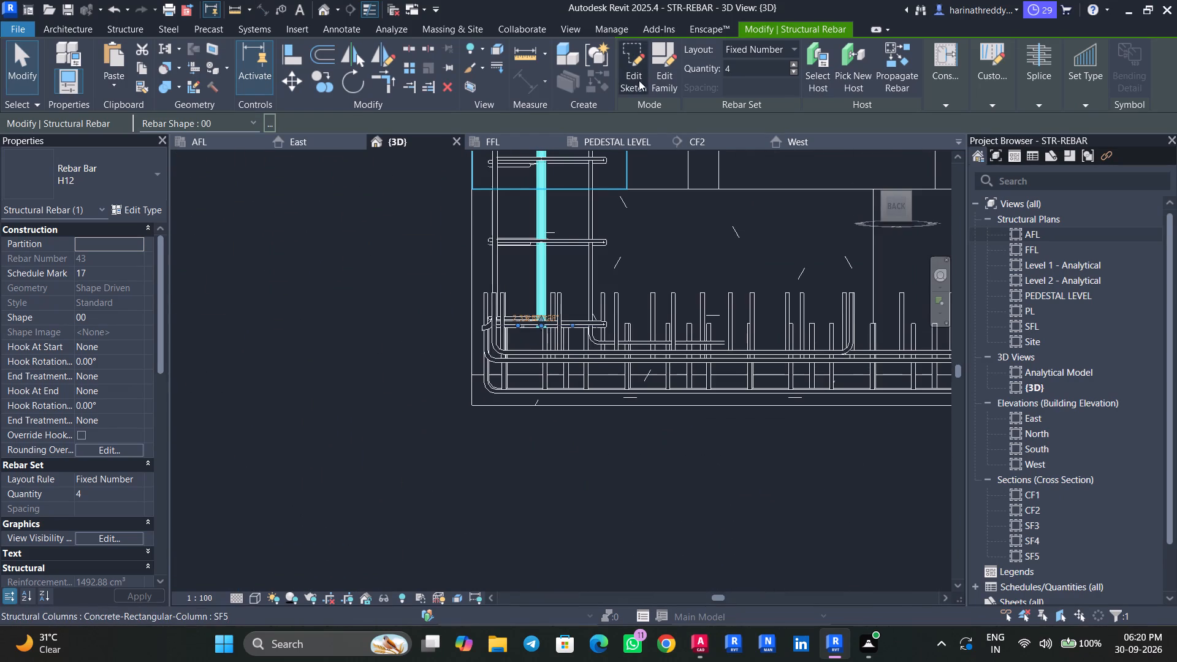
pyautogui.click(639, 74)
pyautogui.scroll(4, 552, 347)
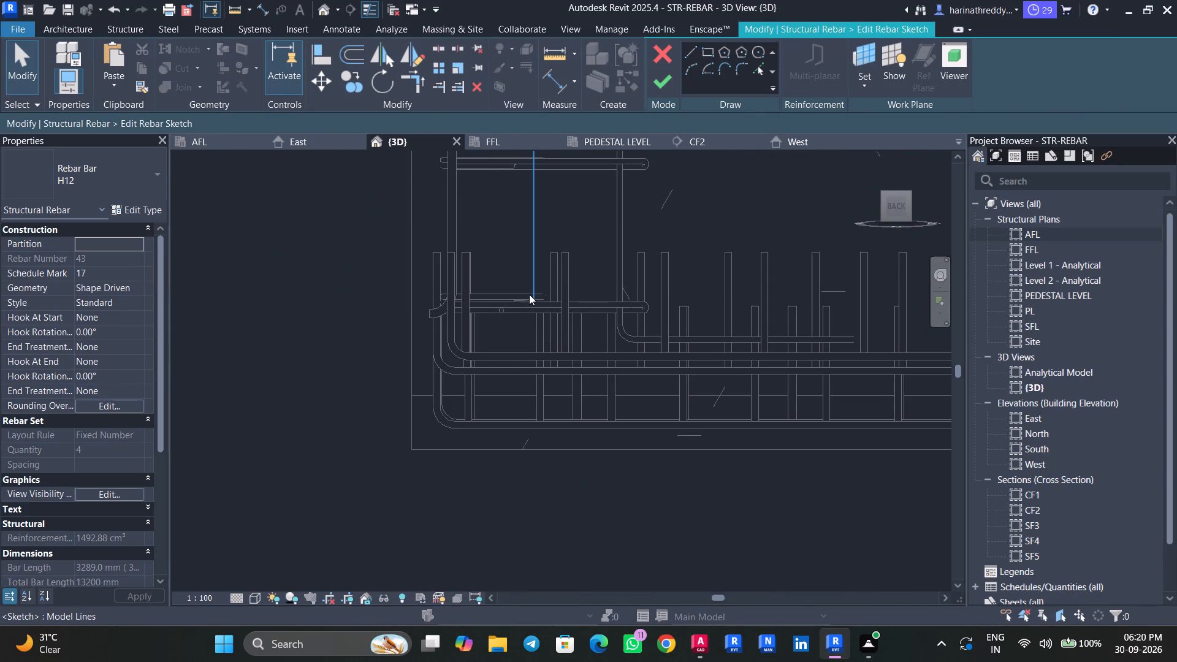
pyautogui.click(529, 294)
pyautogui.scroll(4, 530, 294)
pyautogui.moveTo(538, 314); pyautogui.dragTo(543, 331)
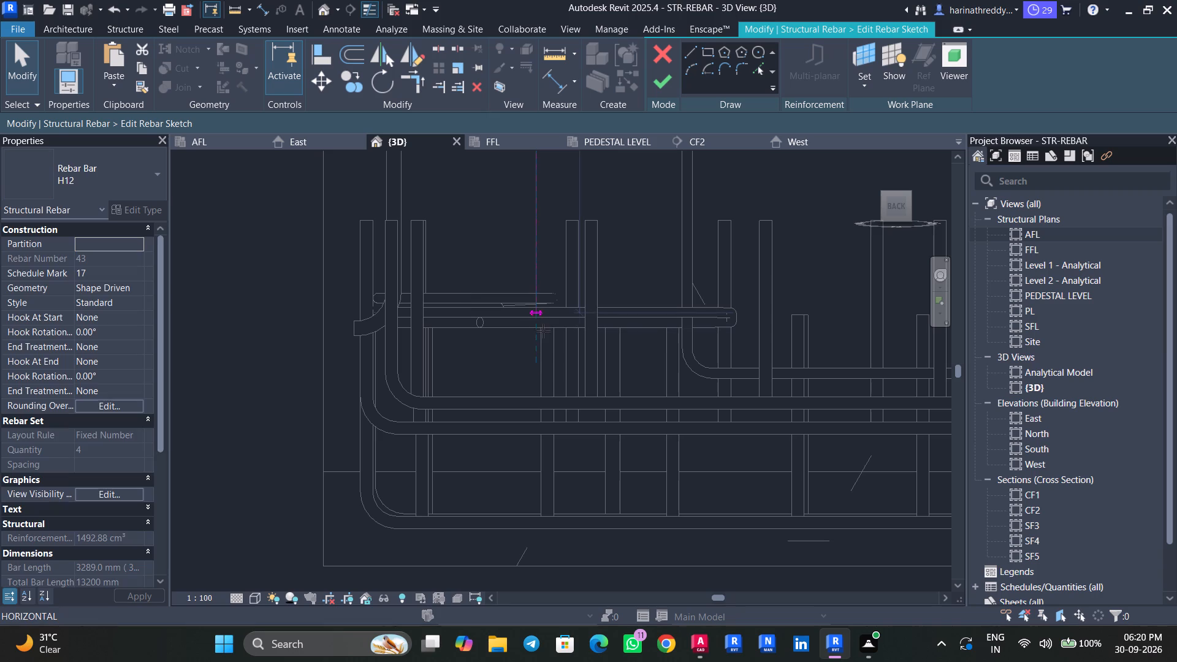
pyautogui.moveTo(543, 331); pyautogui.dragTo(550, 444)
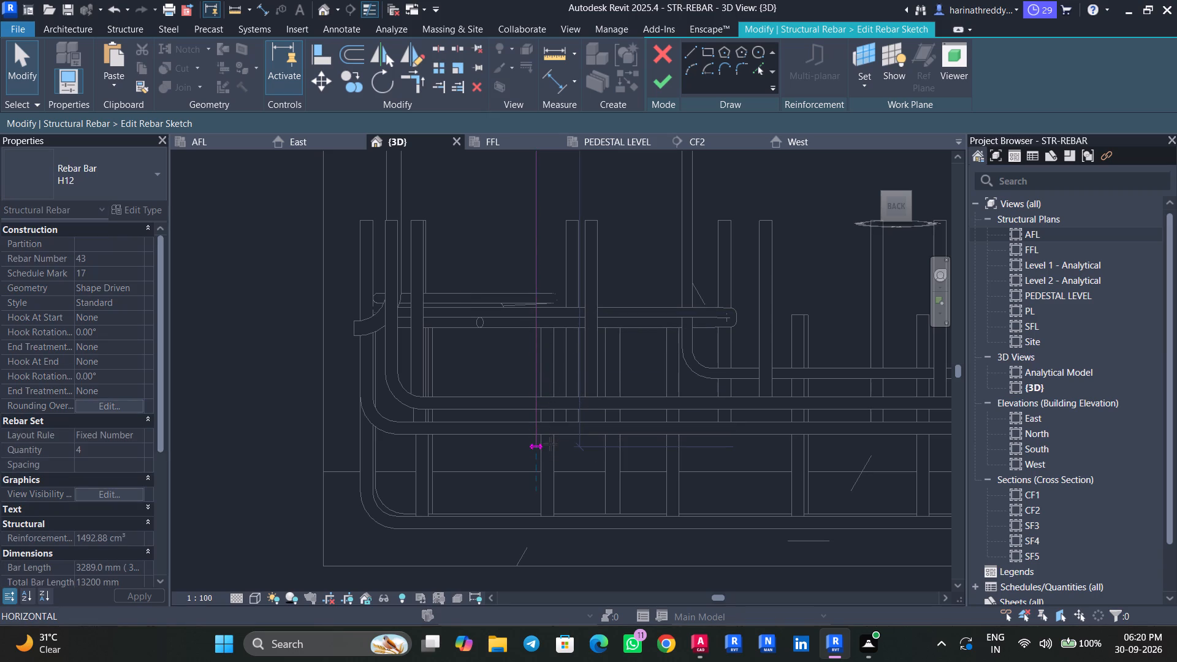
pyautogui.moveTo(550, 444); pyautogui.dragTo(550, 385)
# Add a 1' horizontal foot running inward from the lower end of the H12 bar sketch and finish the sketch.
pyautogui.click(692, 51)
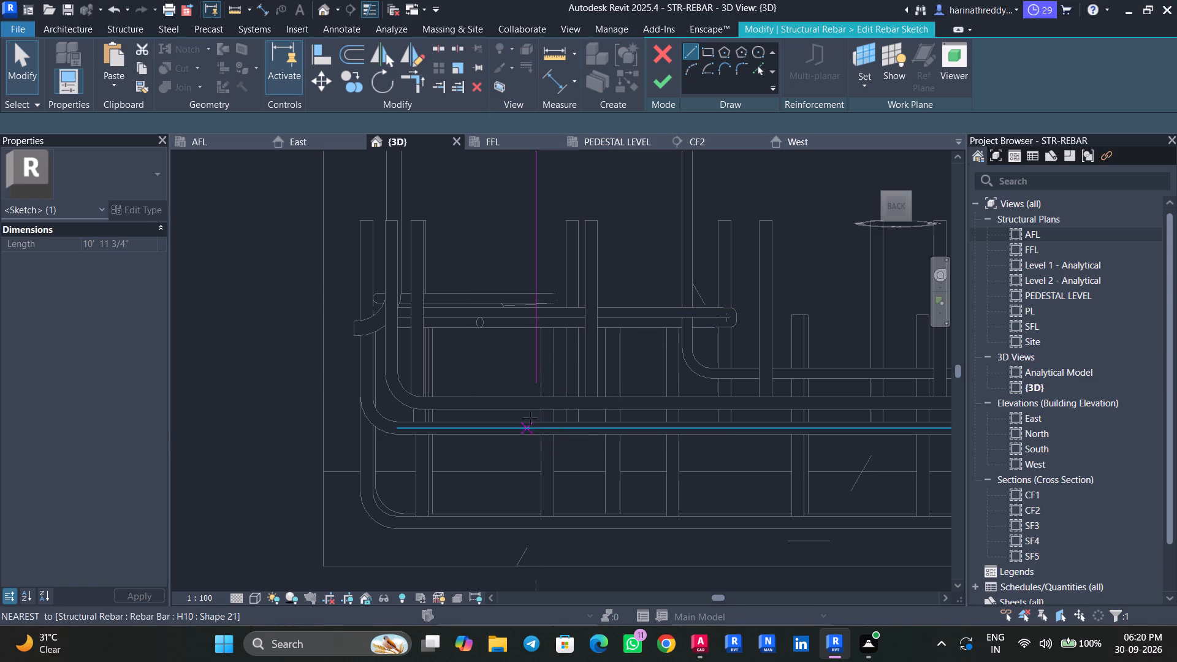
pyautogui.click(541, 383)
pyautogui.moveTo(783, 376); pyautogui.dragTo(536, 406, button='middle')
pyautogui.scroll(-2, 720, 424)
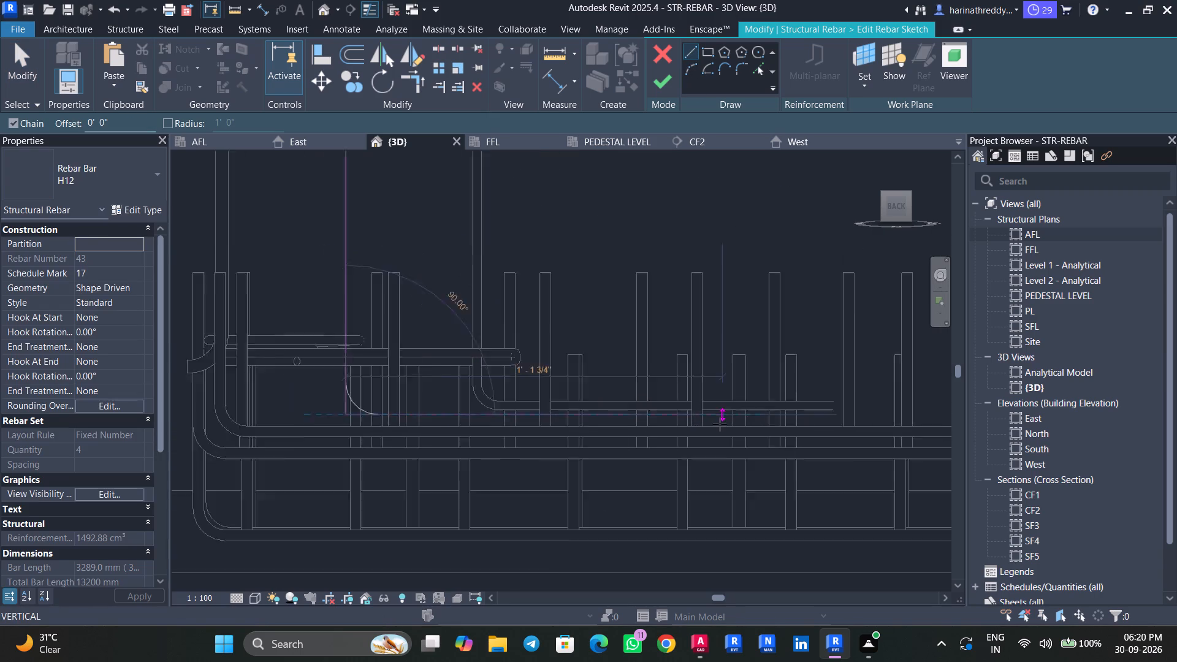
pyautogui.scroll(-1, 720, 424)
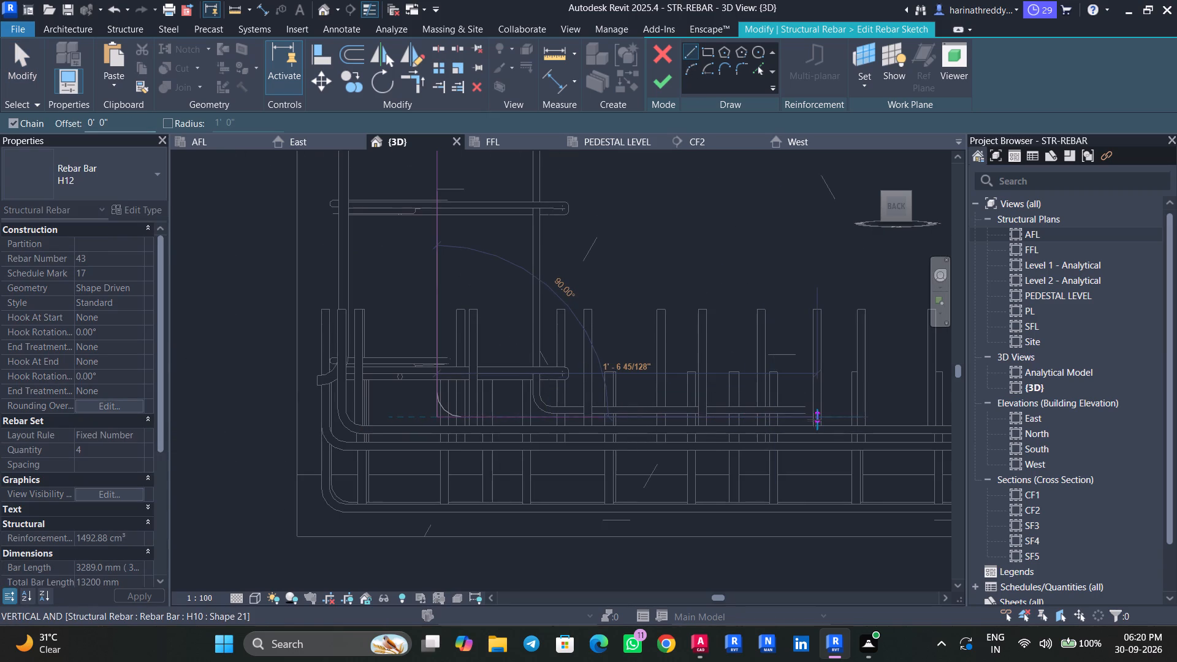
pyautogui.moveTo(814, 420); pyautogui.dragTo(672, 454, button='middle')
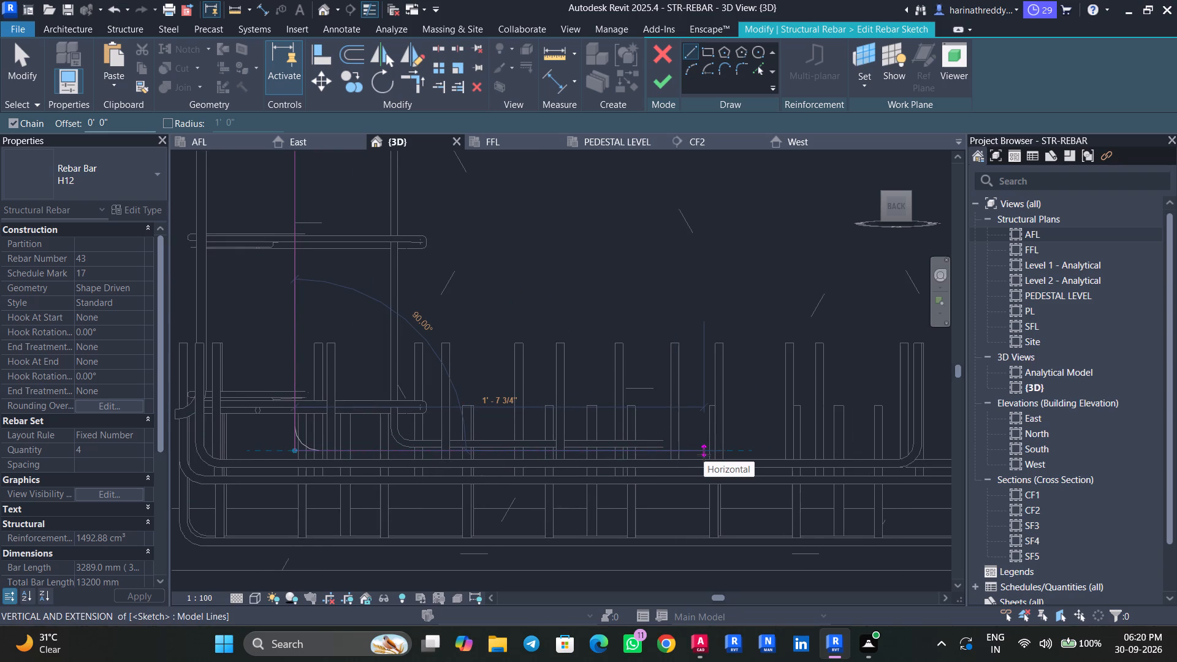
pyautogui.write("1'")
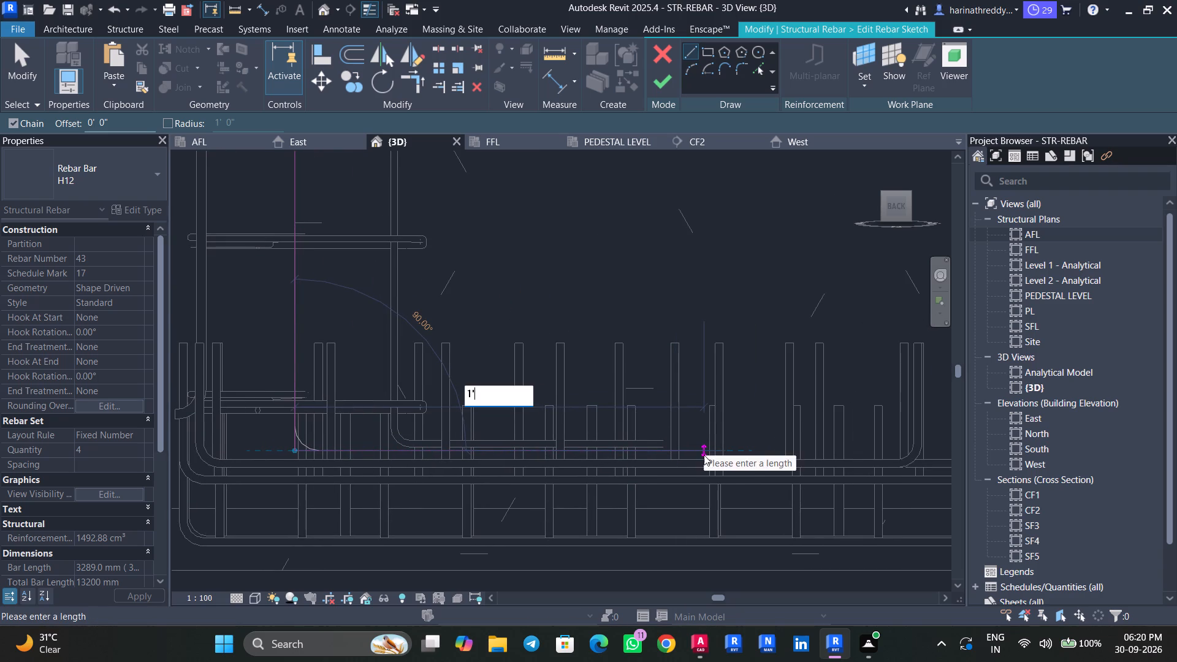
pyautogui.press('Return')
pyautogui.press('Escape')
pyautogui.press('Escape')
pyautogui.press('Escape')
pyautogui.click(666, 82)
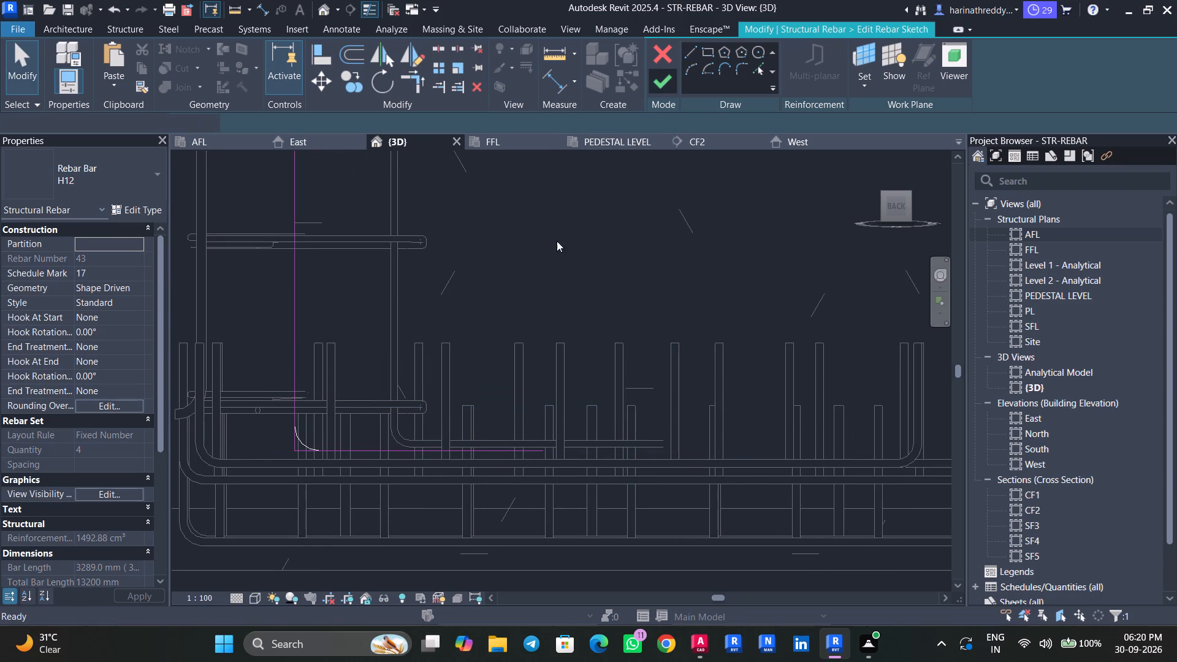
pyautogui.press('Escape')
pyautogui.press('Escape')
# Examine the footed four-bar H12 set against the neighbouring ties and footing mesh, obliquely and from the back.
pyautogui.scroll(-5, 564, 344)
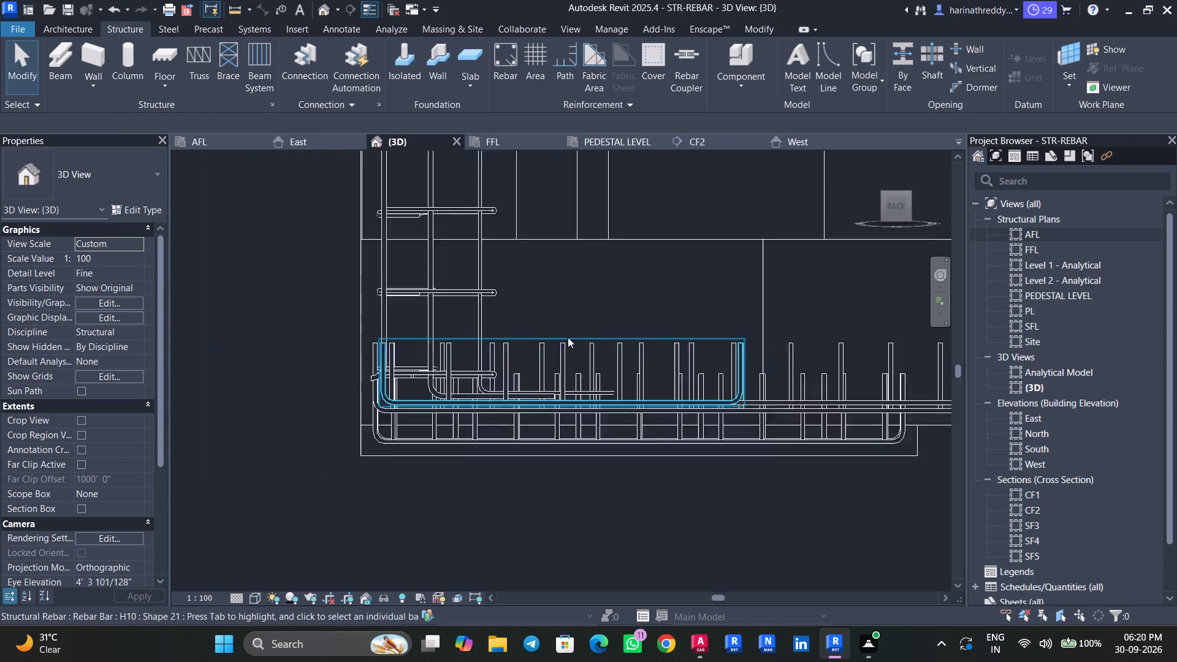
pyautogui.scroll(-8, 568, 337)
pyautogui.scroll(2, 575, 340)
pyautogui.scroll(-5, 575, 340)
pyautogui.keyDown('shift'); pyautogui.moveTo(596, 430); pyautogui.dragTo(552, 455, button='middle'); pyautogui.keyUp('shift')
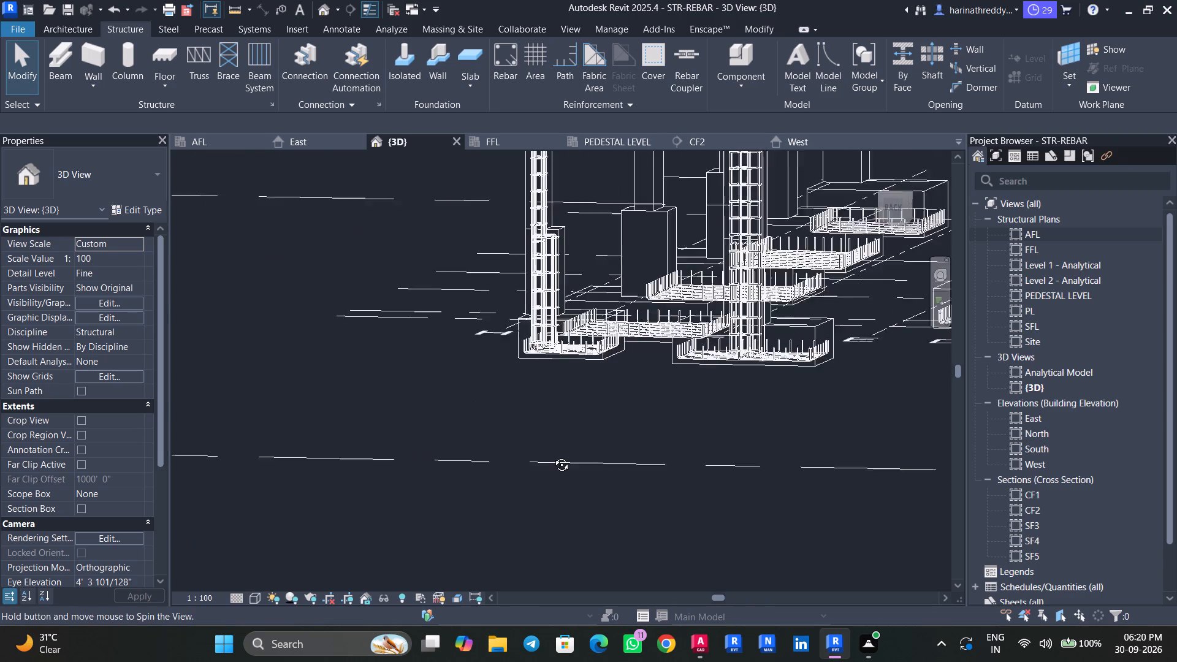
pyautogui.keyDown('shift'); pyautogui.moveTo(552, 455); pyautogui.dragTo(489, 566, button='middle'); pyautogui.keyUp('shift')
pyautogui.scroll(15, 540, 280)
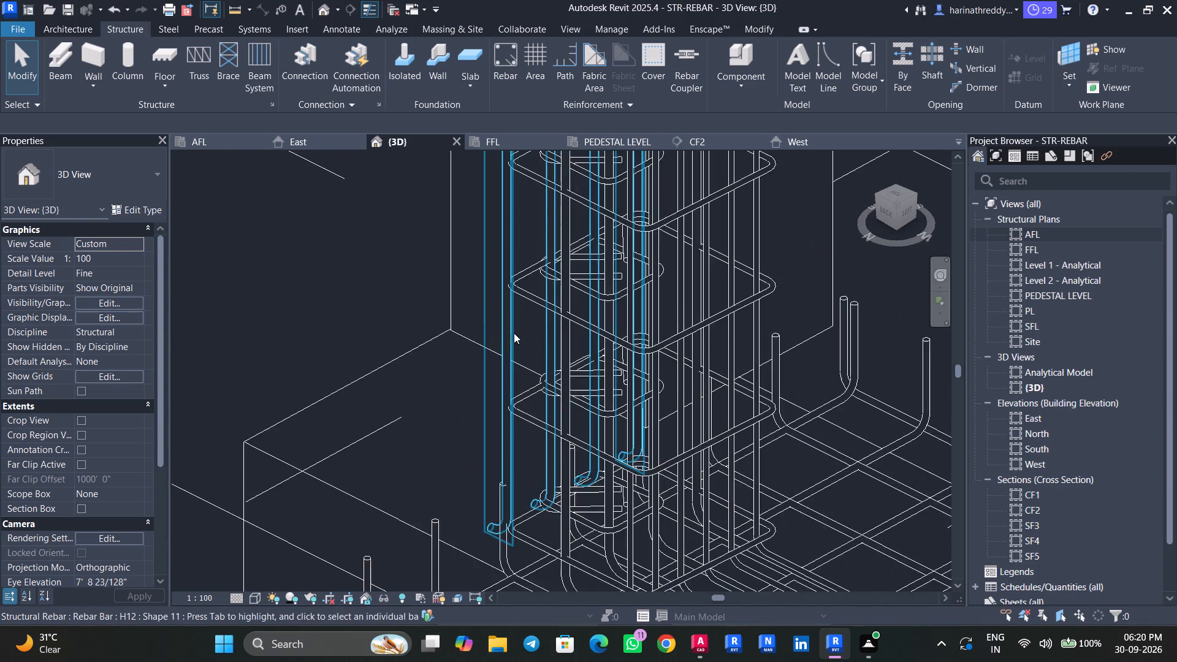
pyautogui.moveTo(416, 348); pyautogui.dragTo(409, 252, button='middle')
pyautogui.click(554, 426)
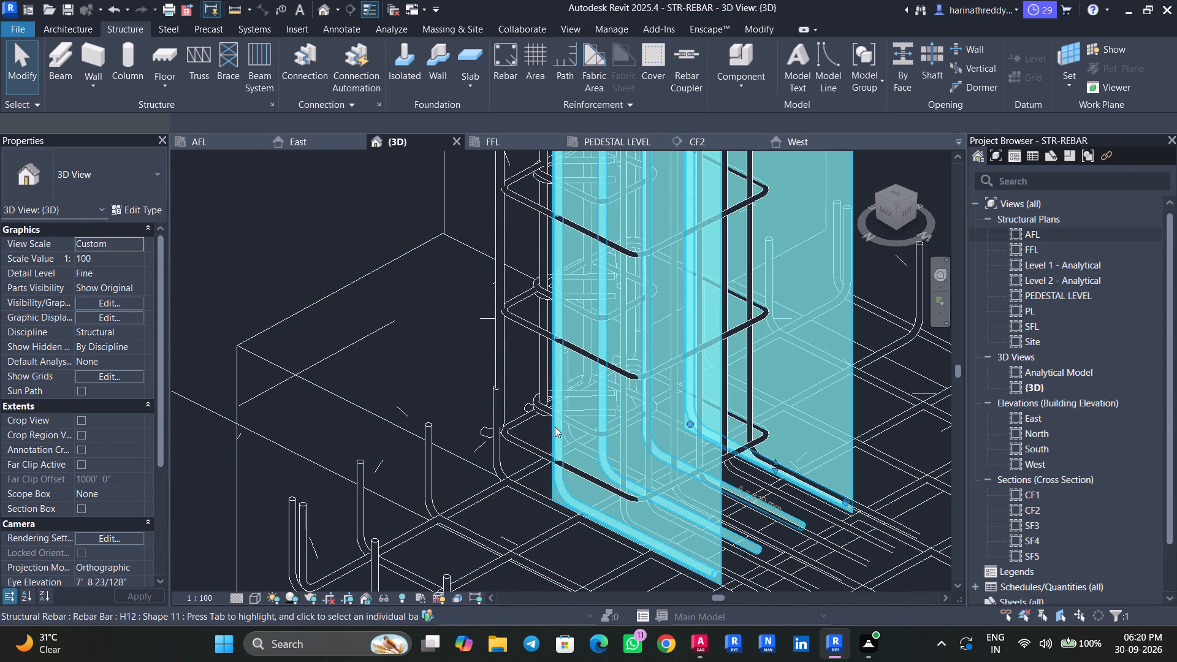
pyautogui.click(885, 217)
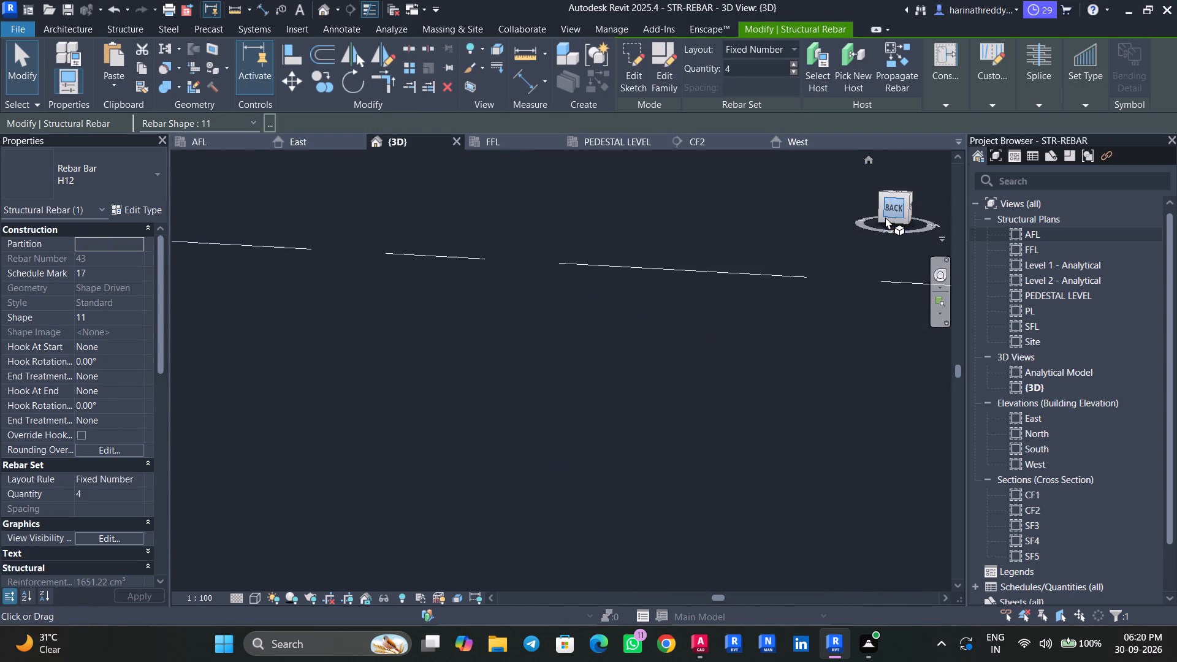
pyautogui.moveTo(708, 396); pyautogui.dragTo(704, 173, button='middle')
pyautogui.scroll(5, 578, 357)
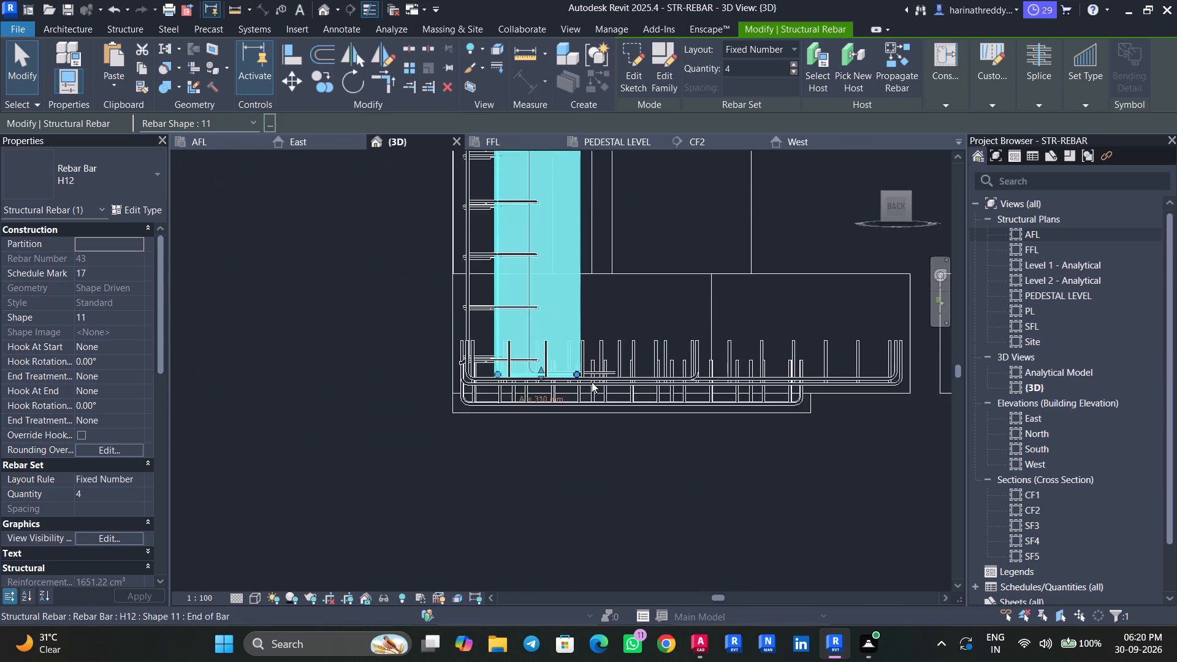
pyautogui.scroll(10, 592, 382)
pyautogui.moveTo(512, 395); pyautogui.dragTo(676, 349, button='middle')
pyautogui.press('Escape')
pyautogui.press('Escape')
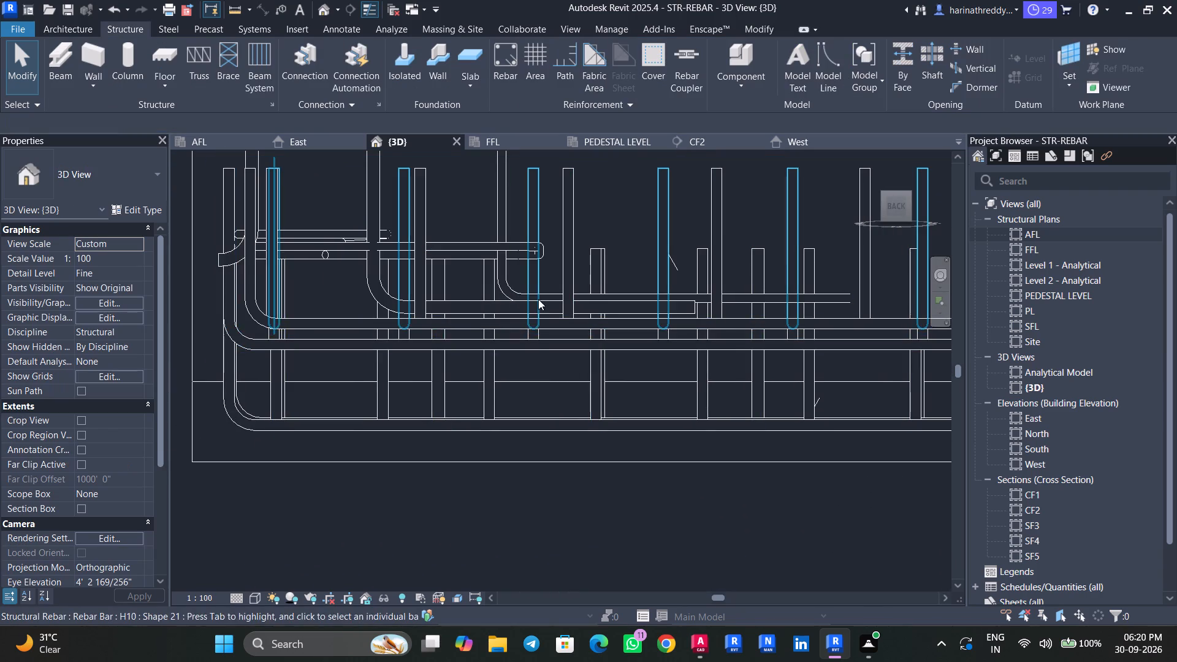
# Raise the horizontal feet of the six-bar H8 pedestal set slightly so they clear the H12 feet below.
pyautogui.click(512, 288)
pyautogui.scroll(5, 658, 290)
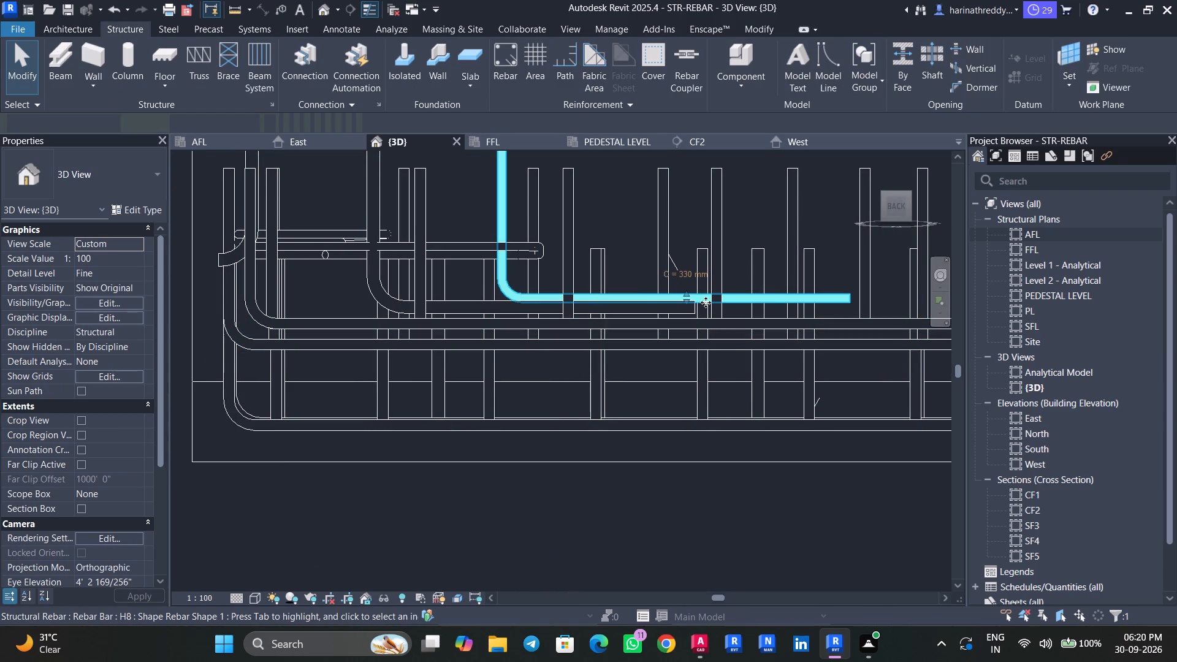
pyautogui.moveTo(715, 296); pyautogui.dragTo(715, 286)
pyautogui.click(715, 289)
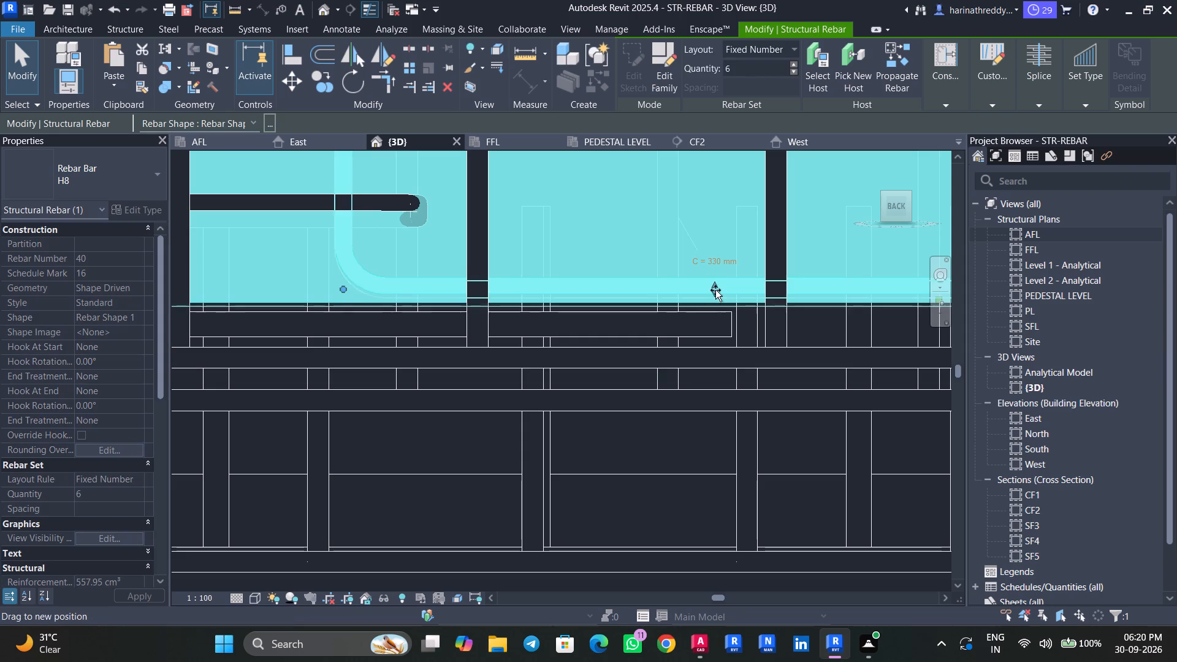
pyautogui.press('Escape')
pyautogui.press('Escape')
# Examine the spacing between the H8 feet, H12 feet and H10 footing mesh, and look over the surrounding foundations.
pyautogui.scroll(-8, 513, 333)
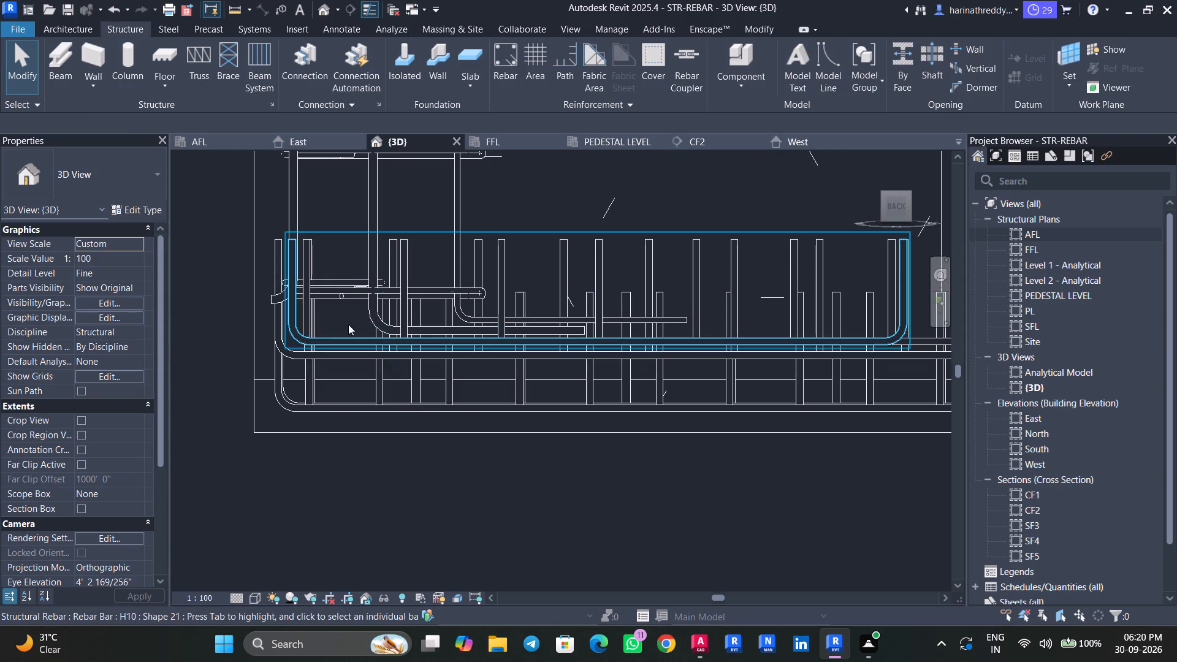
pyautogui.scroll(5, 459, 332)
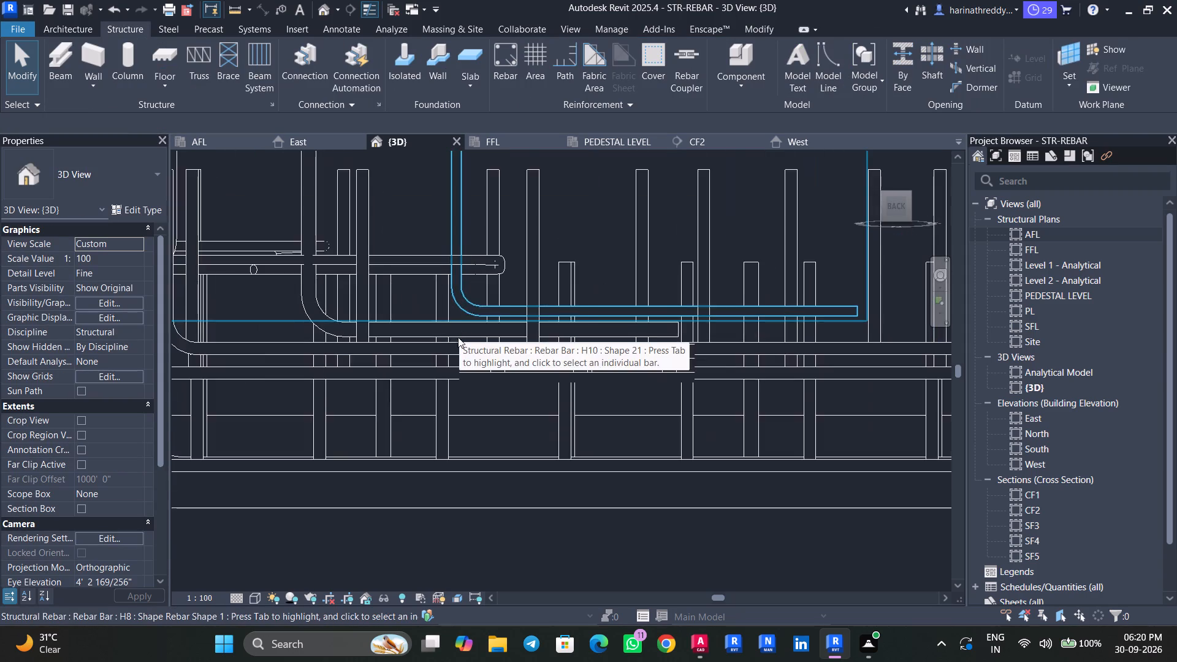
pyautogui.press('Tab')
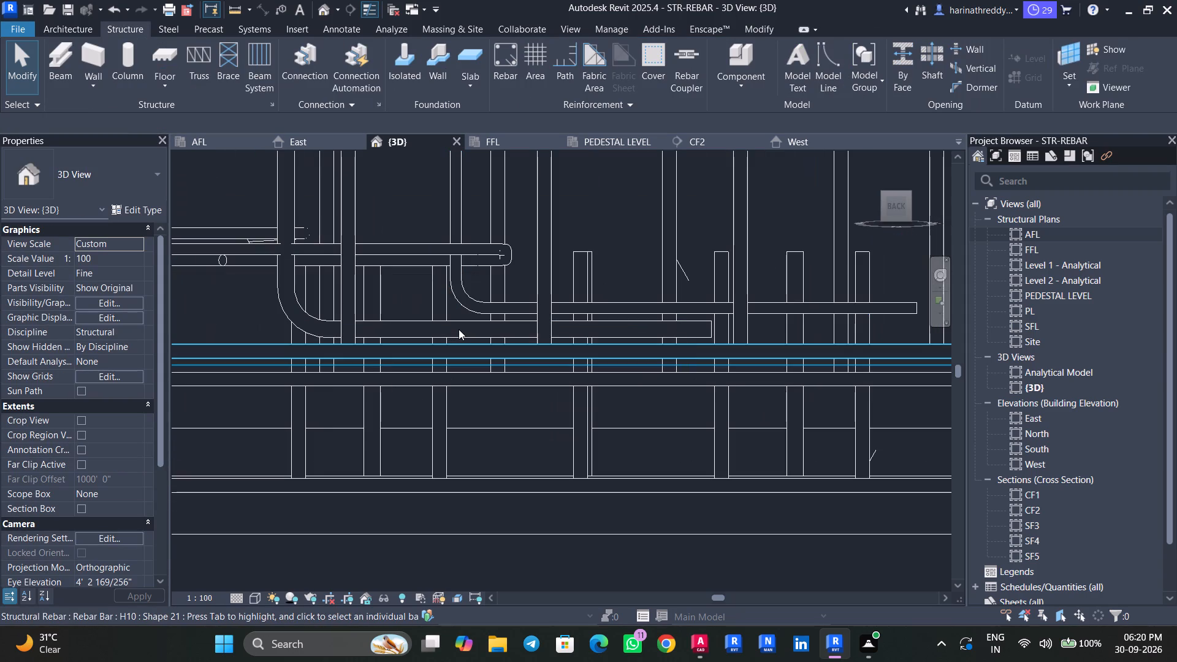
pyautogui.click(459, 329)
pyautogui.press('Escape')
pyautogui.press('Escape')
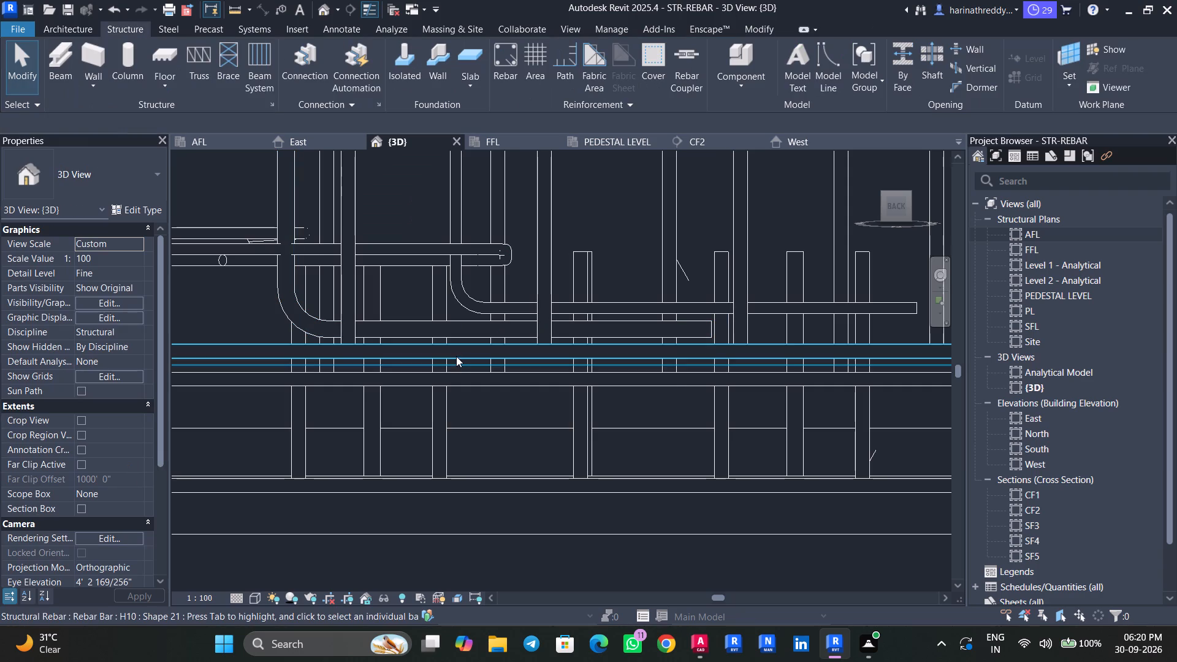
pyautogui.scroll(-8, 446, 355)
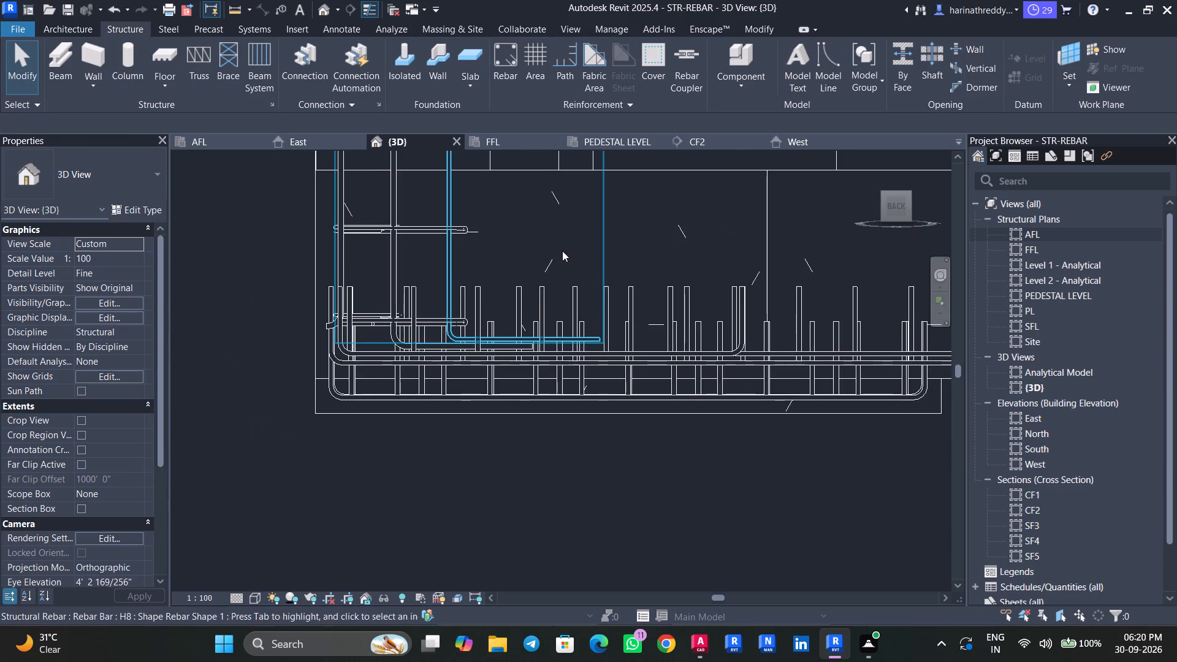
pyautogui.scroll(-16, 584, 456)
pyautogui.keyDown('shift'); pyautogui.moveTo(449, 425); pyautogui.dragTo(427, 452, button='middle'); pyautogui.keyUp('shift')
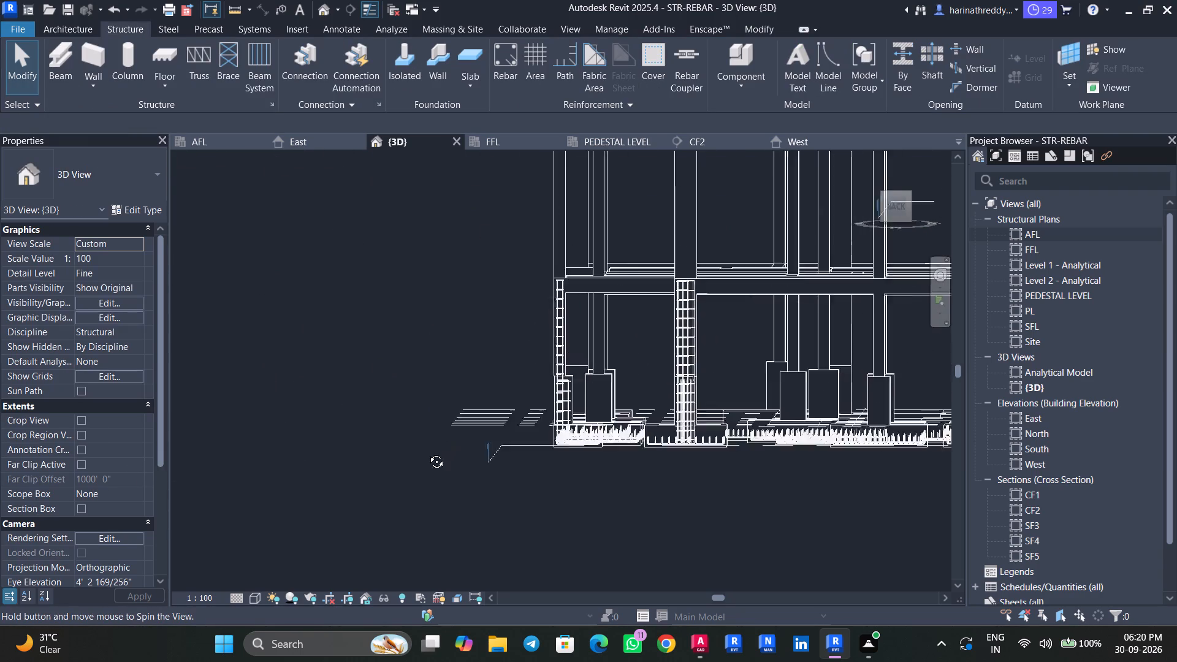
pyautogui.keyDown('shift'); pyautogui.moveTo(427, 452); pyautogui.dragTo(362, 531, button='middle'); pyautogui.keyUp('shift')
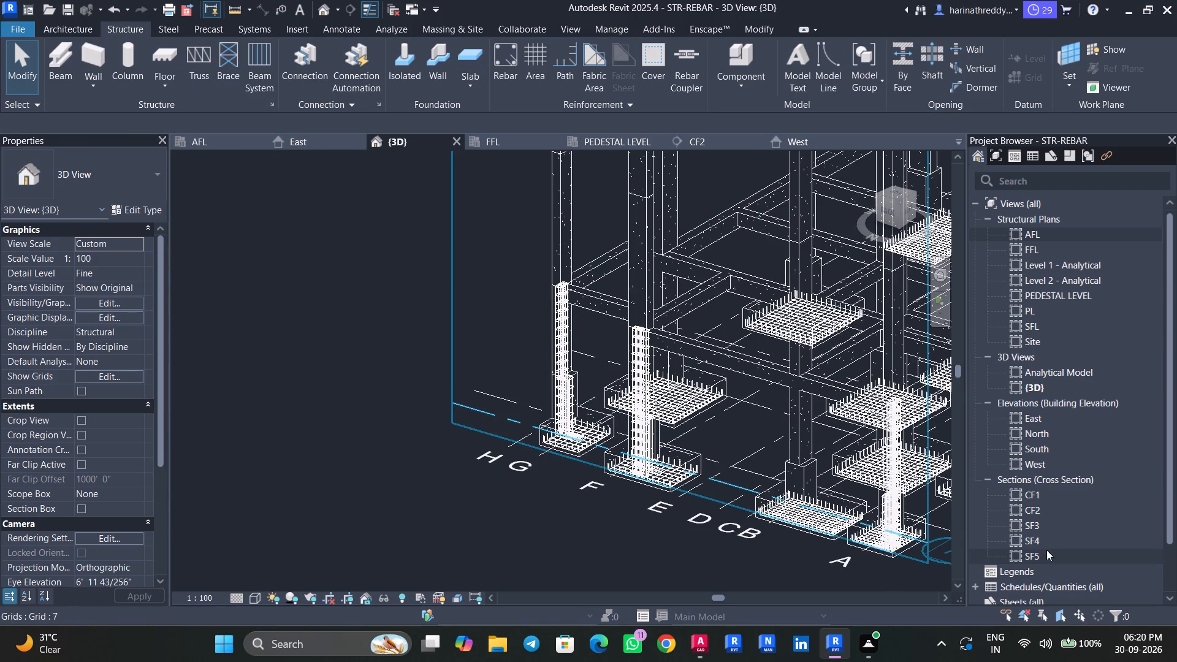
# Inspect the SF4 section and select its footing to check the reinforcement, finishing back in the 3D view.
pyautogui.doubleClick(1048, 541)
pyautogui.scroll(-4, 623, 496)
pyautogui.moveTo(715, 506); pyautogui.dragTo(722, 395, button='middle')
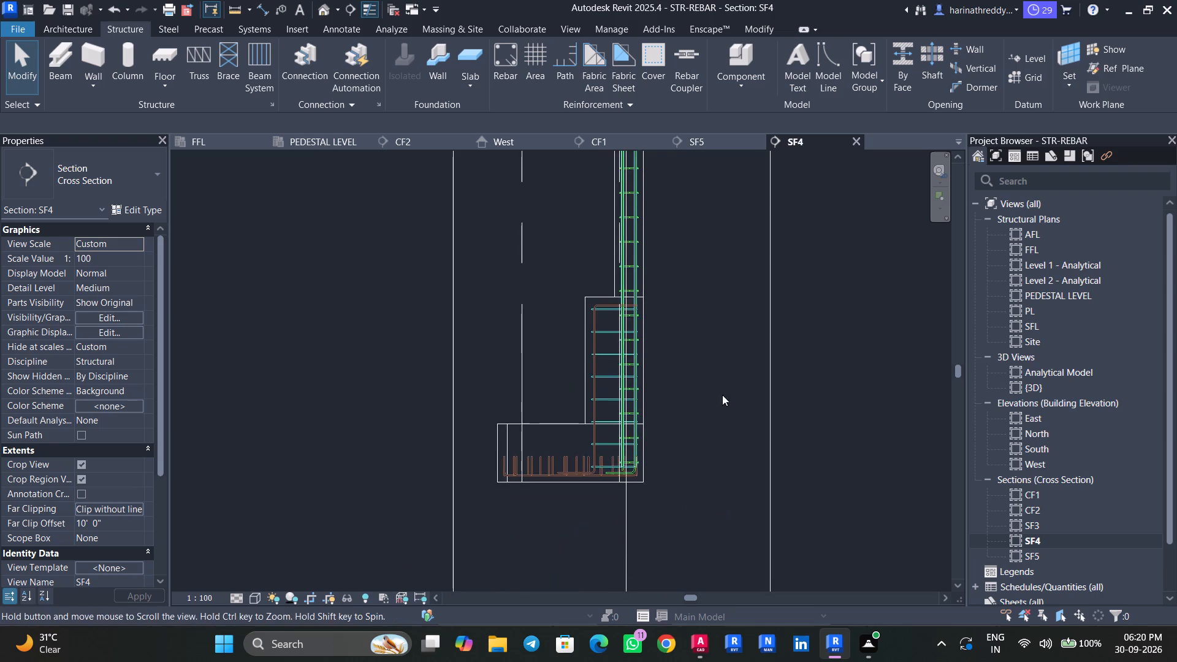
pyautogui.scroll(5, 495, 411)
pyautogui.click(573, 436)
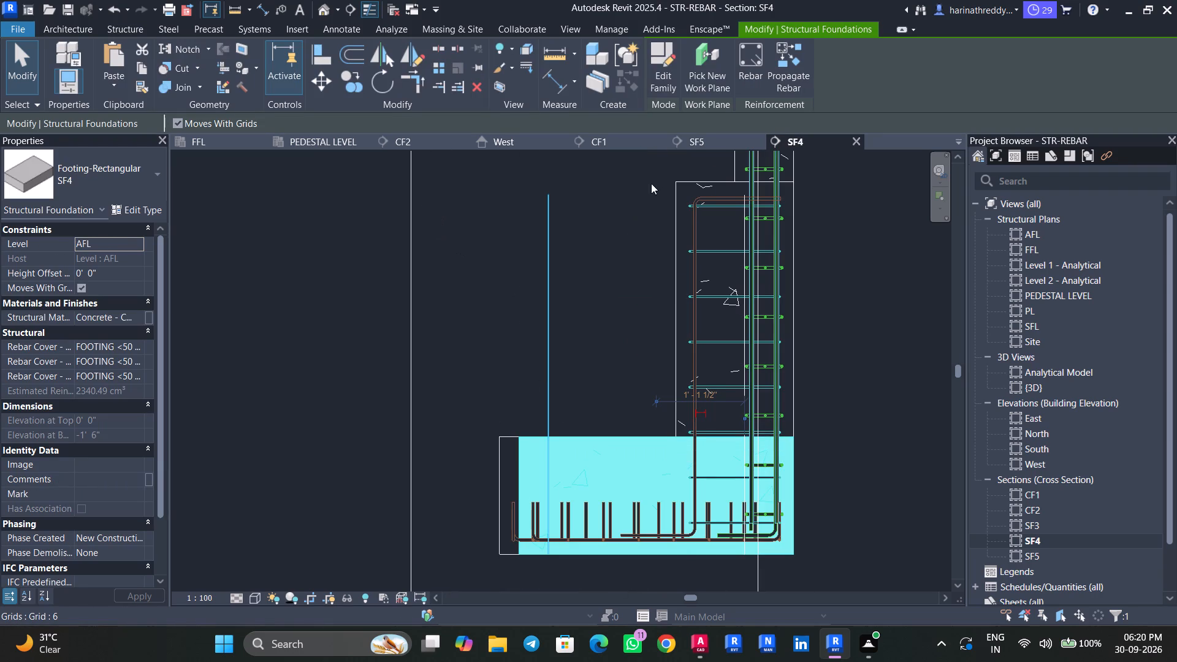
pyautogui.click(318, 9)
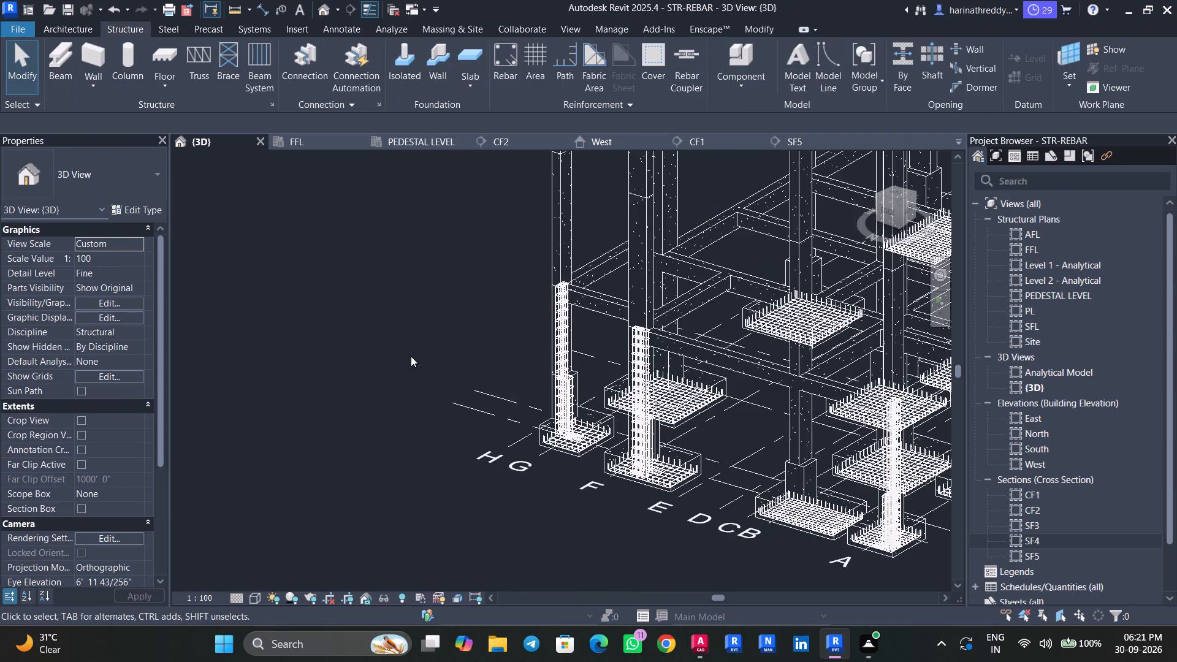
# Look over the foundations in 3D and the PEDESTAL LEVEL plan, and examine the bar feet at the SF4 footing in the AFL plan.
pyautogui.scroll(-8, 401, 371)
pyautogui.scroll(11, 696, 302)
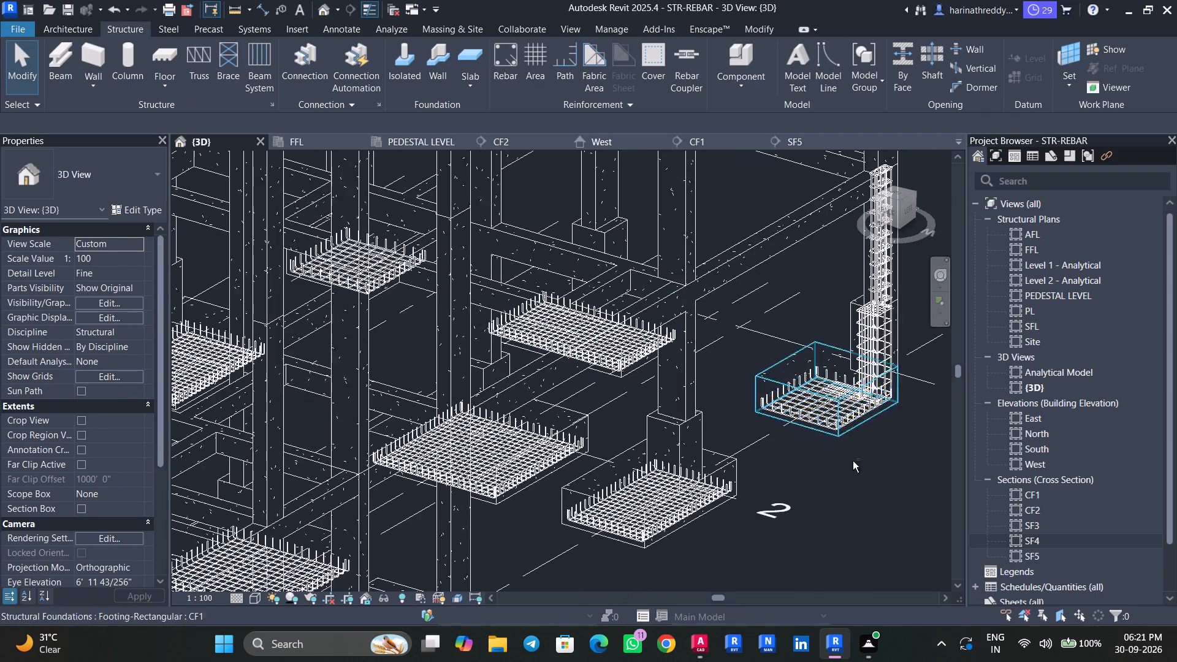
pyautogui.keyDown('shift'); pyautogui.moveTo(854, 463); pyautogui.dragTo(746, 506, button='middle'); pyautogui.keyUp('shift')
pyautogui.moveTo(709, 260); pyautogui.dragTo(579, 164, button='middle')
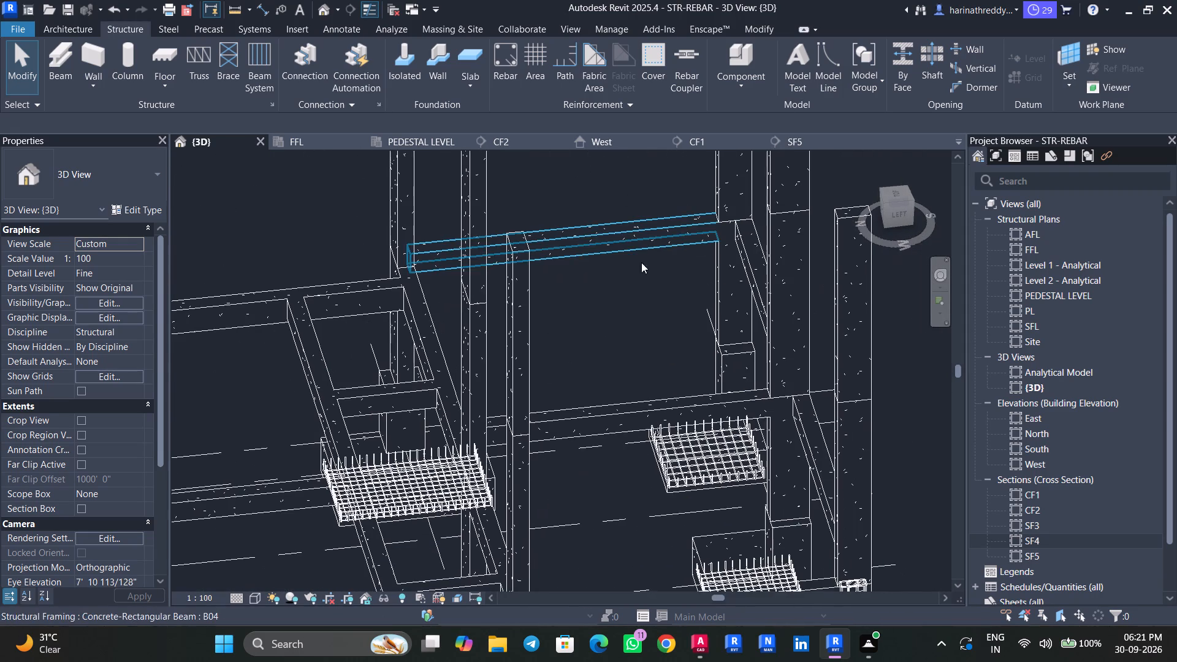
pyautogui.click(387, 142)
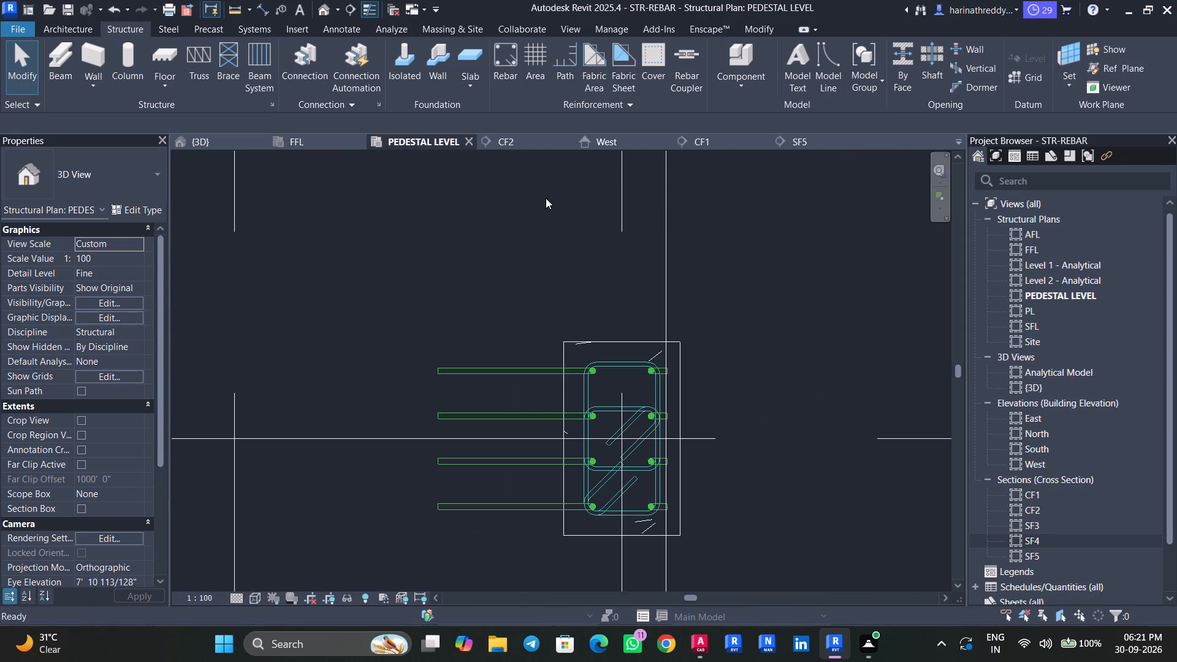
pyautogui.scroll(-8, 545, 251)
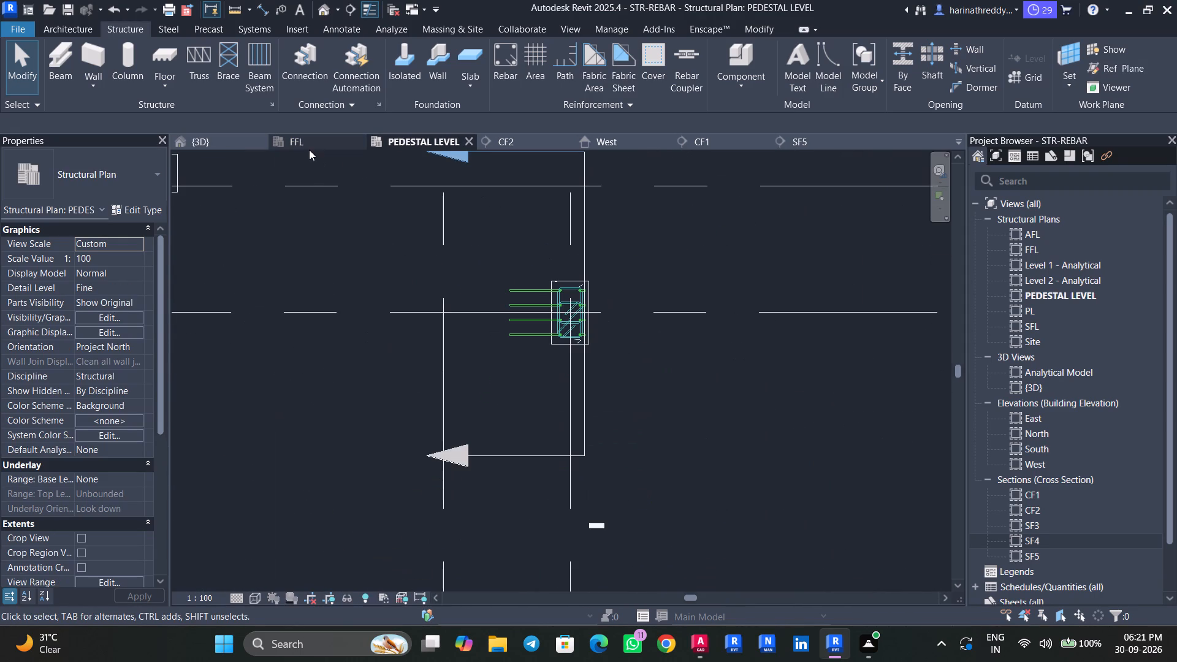
pyautogui.doubleClick(1051, 229)
pyautogui.scroll(-9, 769, 324)
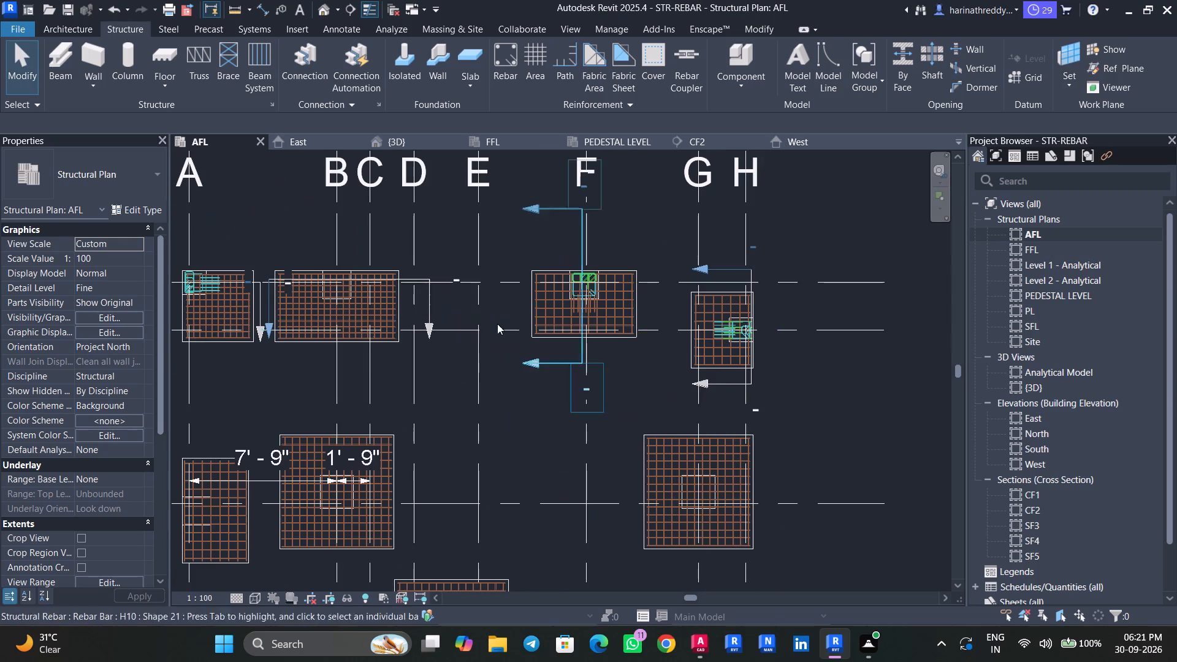
pyautogui.scroll(4, 522, 289)
pyautogui.click(535, 285)
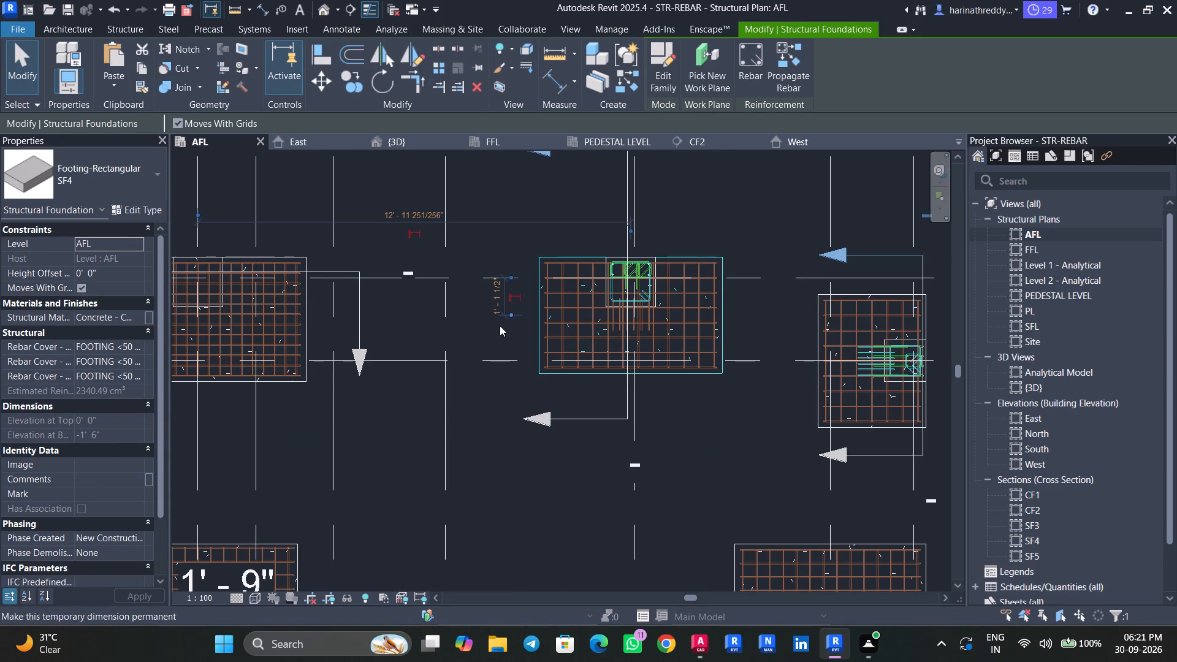
pyautogui.moveTo(511, 316); pyautogui.dragTo(457, 403, button='middle')
pyautogui.scroll(10, 597, 391)
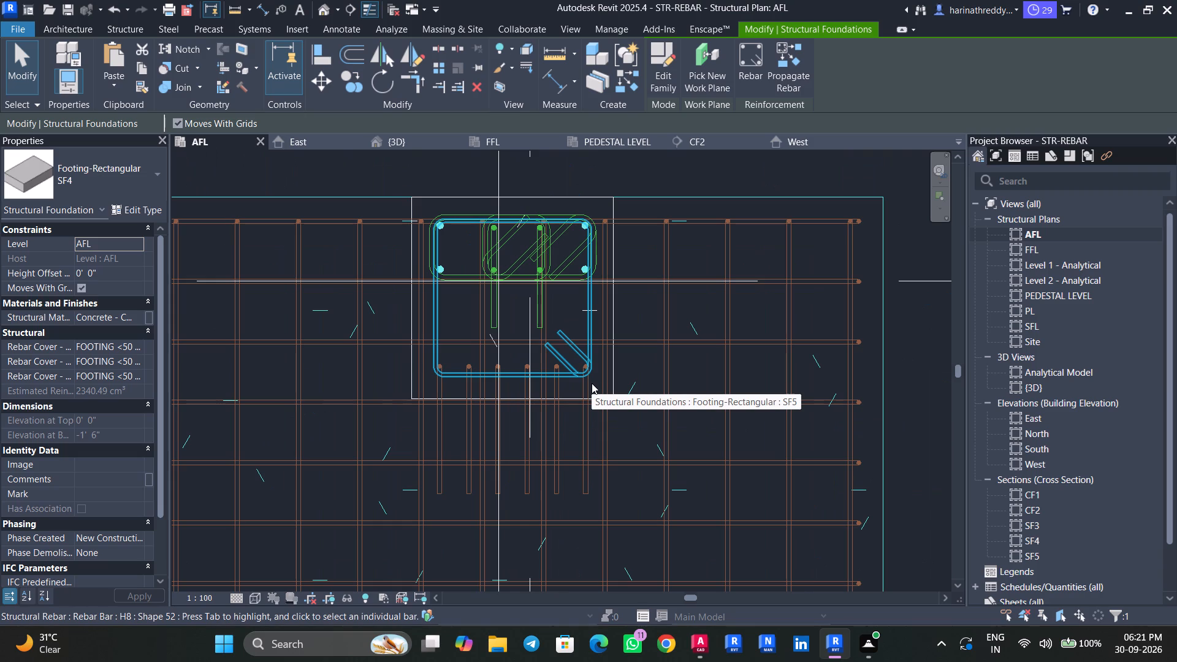
pyautogui.press('Escape')
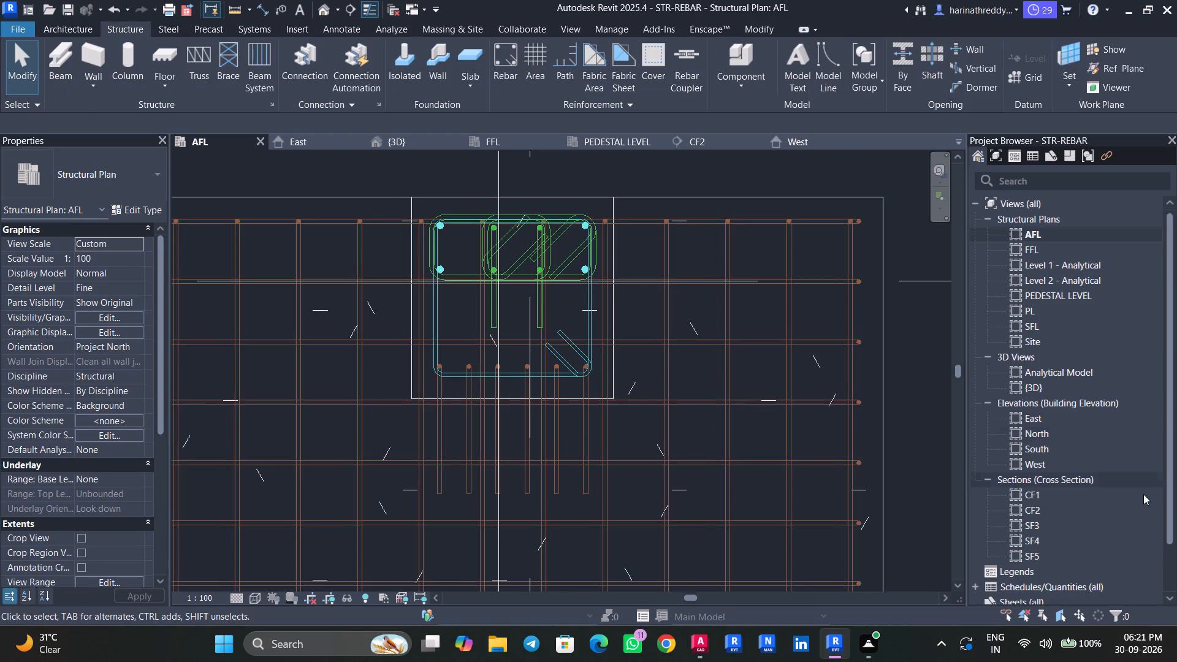
# In the SF4 section, sketch a horizontal foot about 200 mm long, pointing into the footing, at the base of the straight two-bar H12 set.
pyautogui.doubleClick(1028, 542)
pyautogui.scroll(3, 757, 489)
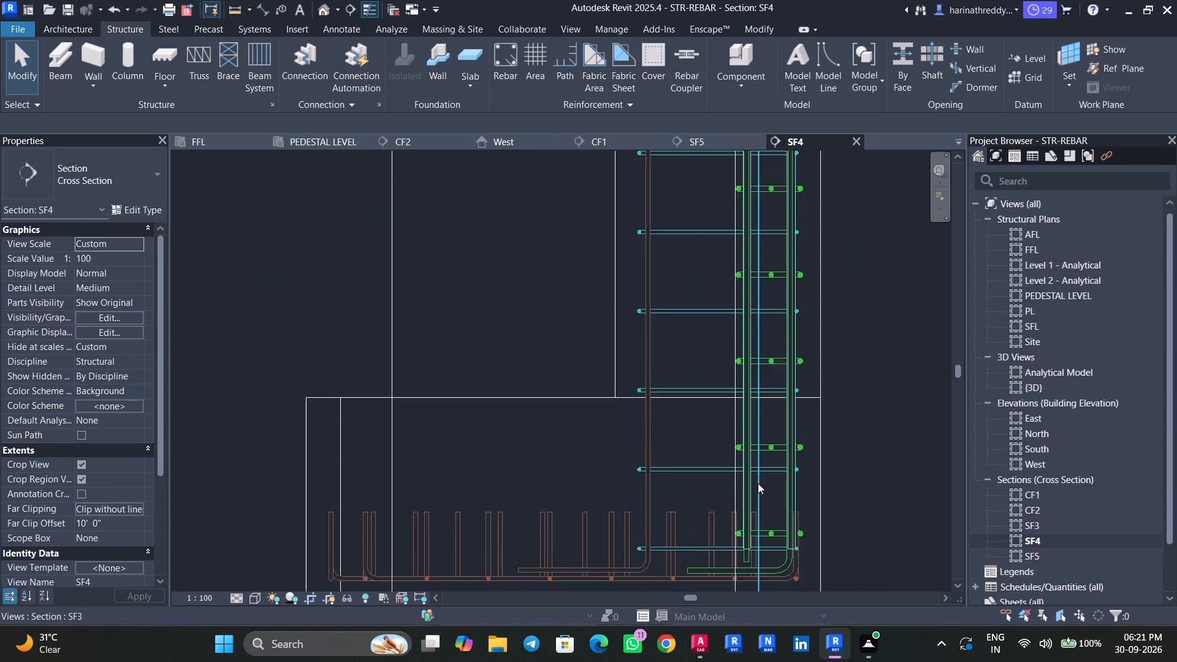
pyautogui.scroll(3, 758, 483)
pyautogui.moveTo(777, 466); pyautogui.dragTo(605, 403, button='middle')
pyautogui.click(573, 506)
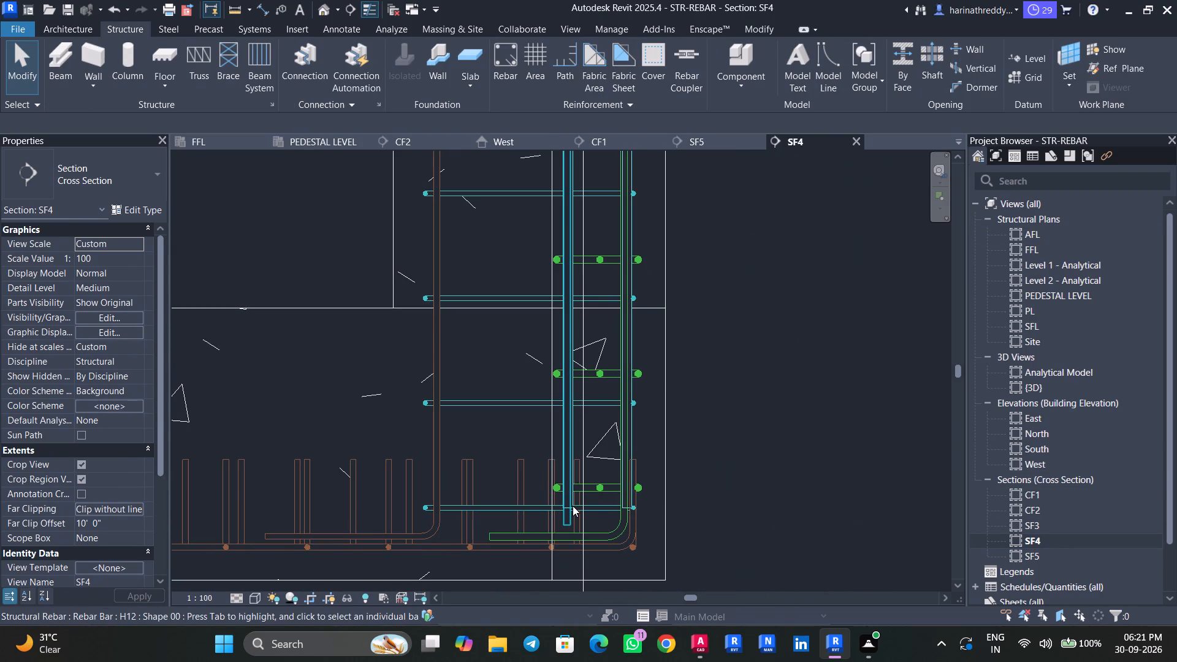
pyautogui.scroll(4, 575, 506)
pyautogui.click(619, 70)
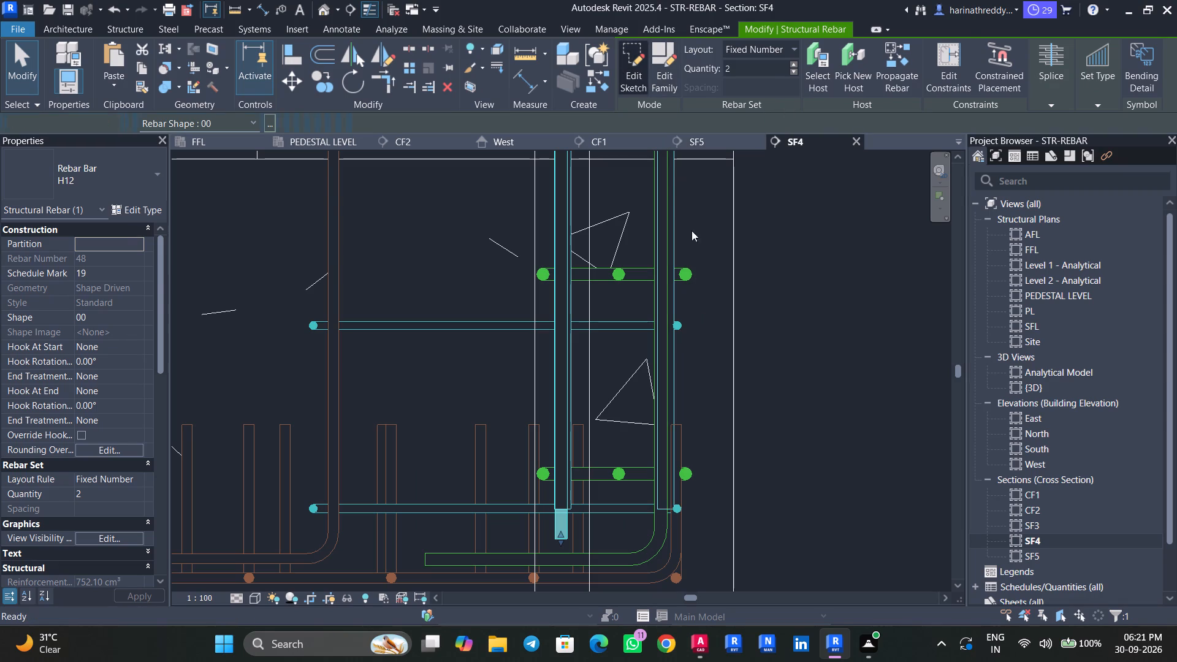
pyautogui.click(687, 54)
pyautogui.moveTo(579, 470); pyautogui.dragTo(645, 280, button='middle')
pyautogui.click(626, 342)
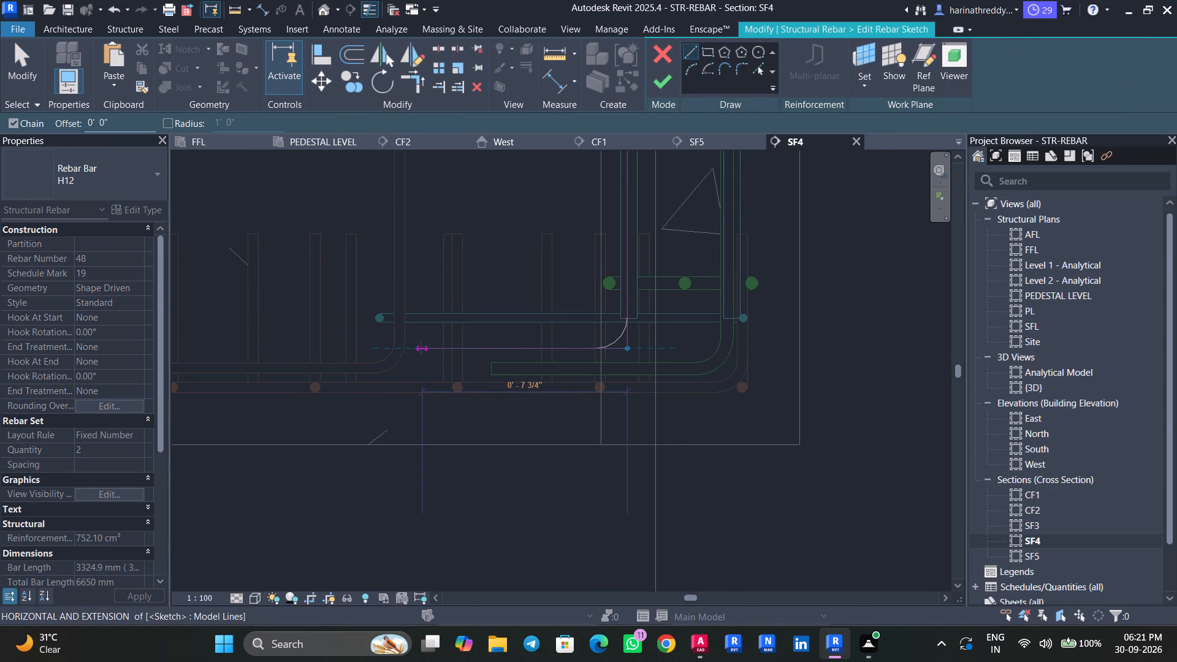
pyautogui.click(421, 348)
pyautogui.press('Escape')
pyautogui.press('Escape')
pyautogui.press('Escape')
pyautogui.press('Escape')
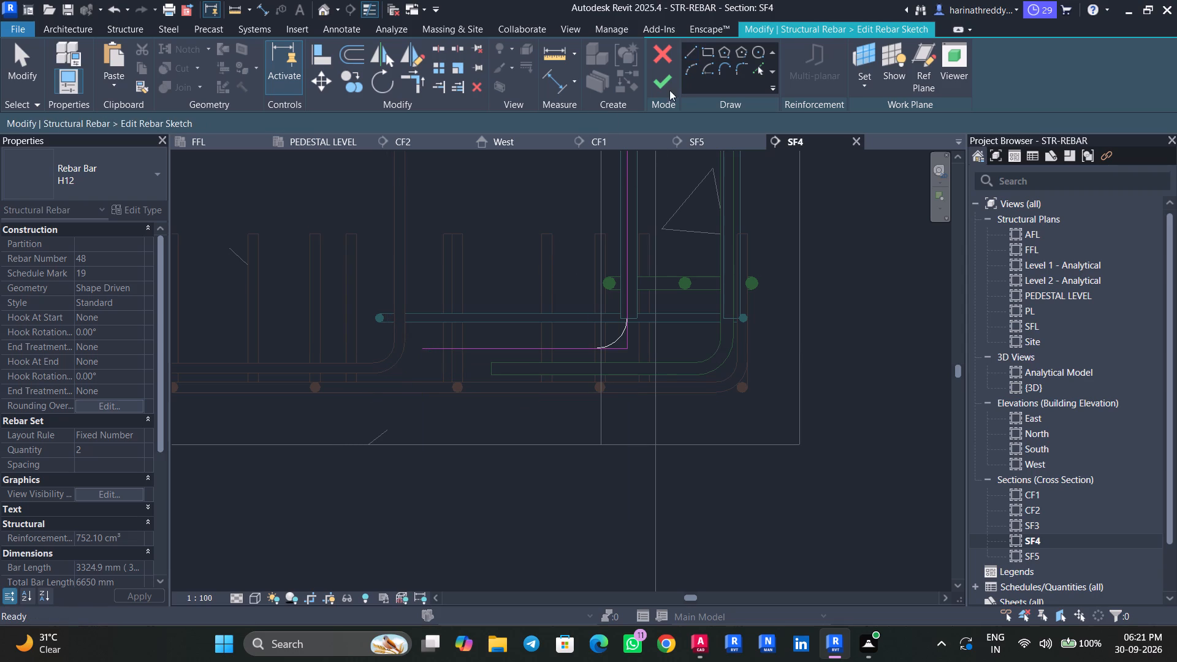
pyautogui.click(666, 83)
pyautogui.scroll(-8, 835, 305)
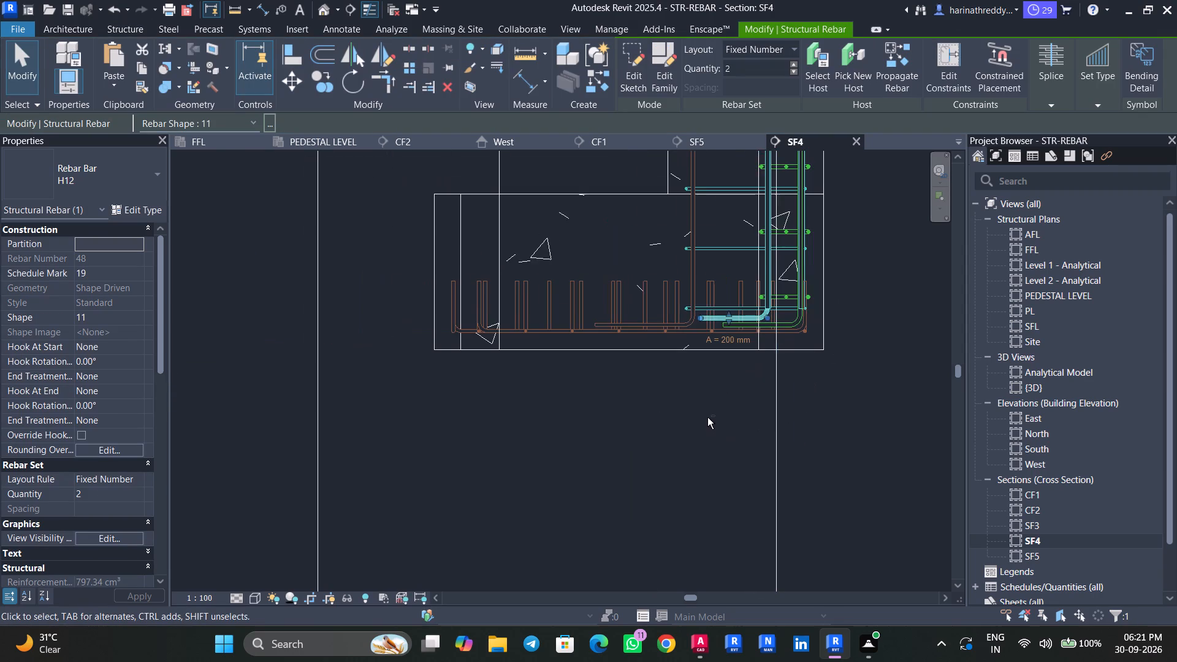
pyautogui.scroll(-4, 709, 419)
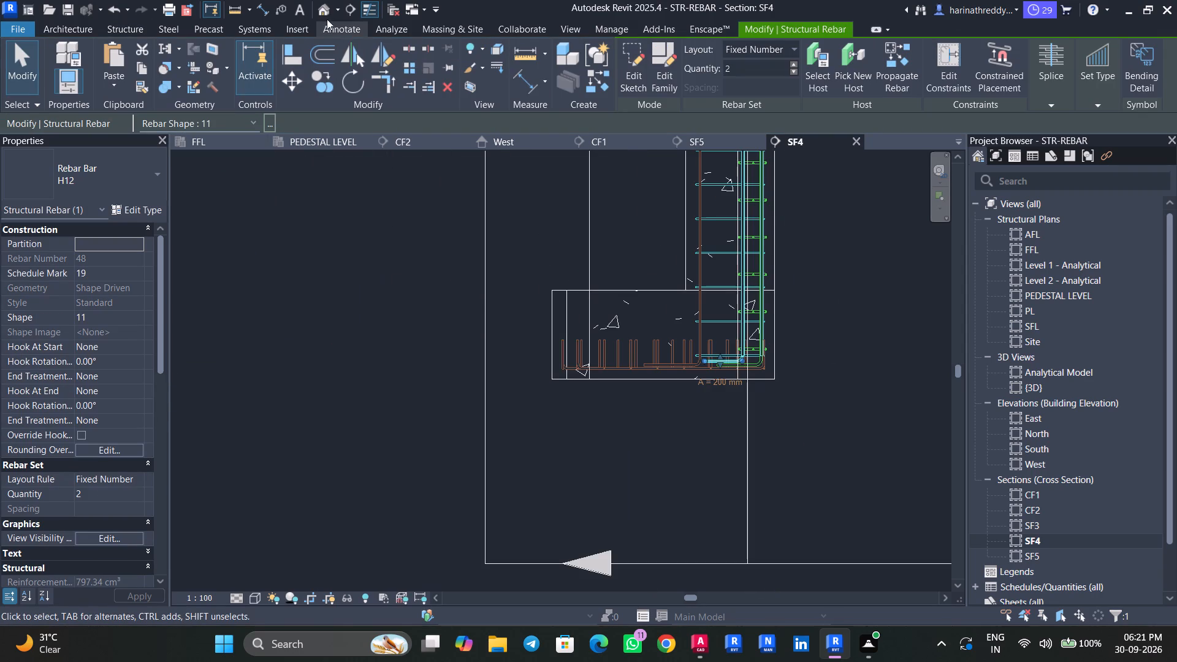
# Look over the reinforced footings and columns along grids A to H in the 3D view.
pyautogui.click(325, 8)
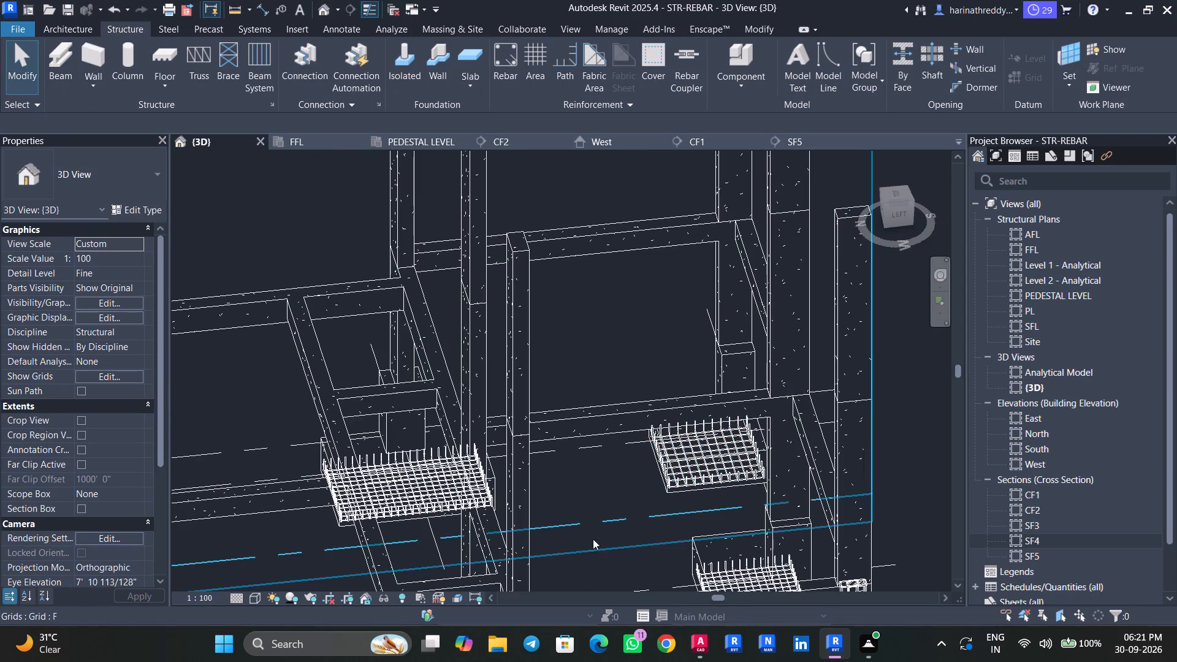
pyautogui.moveTo(590, 525); pyautogui.dragTo(566, 206, button='middle')
pyautogui.scroll(-3, 639, 492)
pyautogui.scroll(1, 639, 492)
pyautogui.scroll(-7, 639, 492)
pyautogui.moveTo(647, 511); pyautogui.dragTo(837, 383, button='middle')
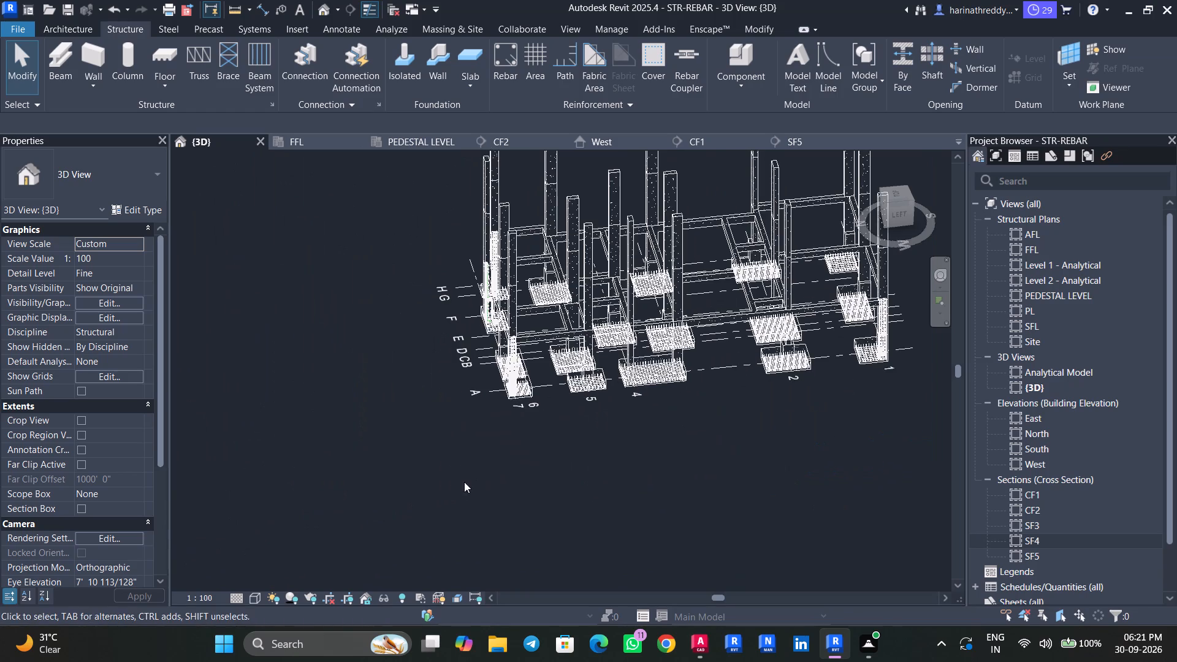
pyautogui.keyDown('shift'); pyautogui.moveTo(466, 477); pyautogui.dragTo(592, 470, button='middle'); pyautogui.keyUp('shift')
pyautogui.scroll(4, 526, 339)
pyautogui.scroll(-1, 526, 339)
pyautogui.scroll(5, 526, 339)
pyautogui.moveTo(516, 348); pyautogui.dragTo(487, 452, button='middle')
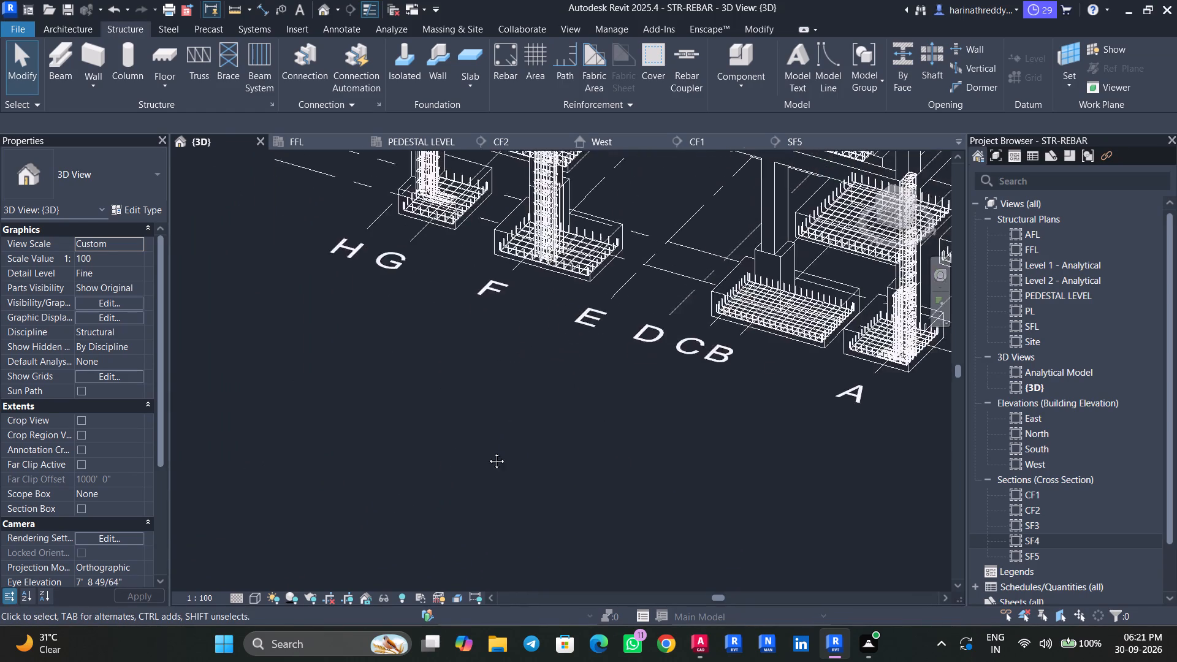
pyautogui.moveTo(487, 452); pyautogui.dragTo(473, 508, button='middle')
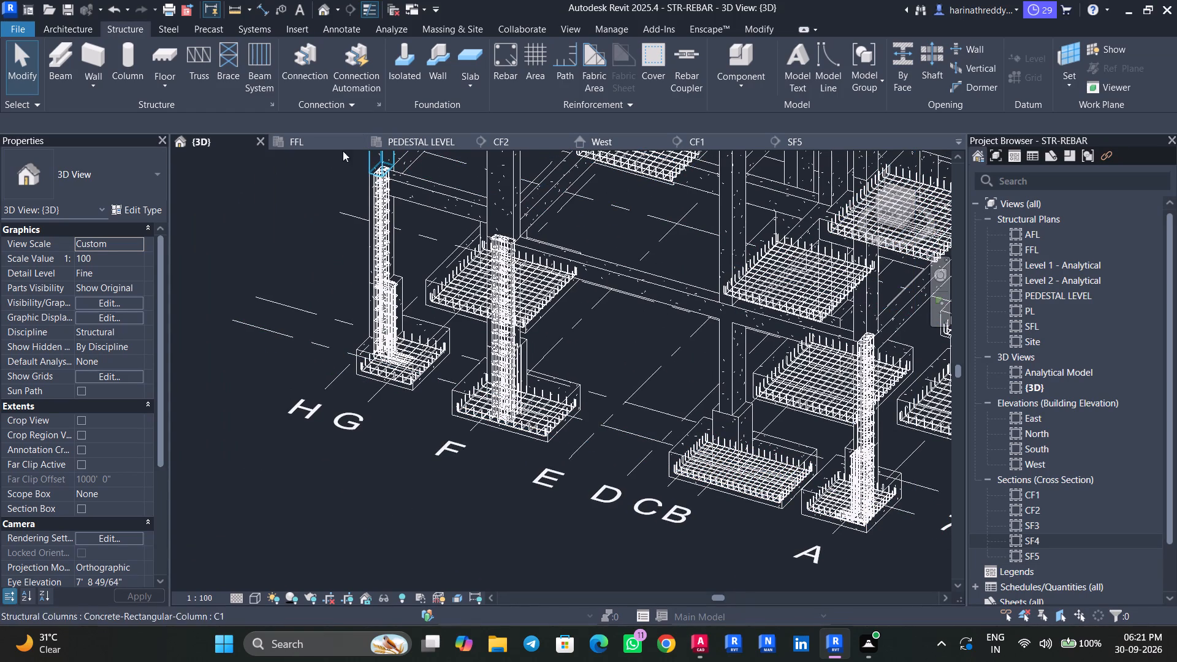
# Select the SF4 footing in the AFL plan and examine its H12 and pedestal bar feet against the footing mesh in 3D.
pyautogui.doubleClick(1064, 239)
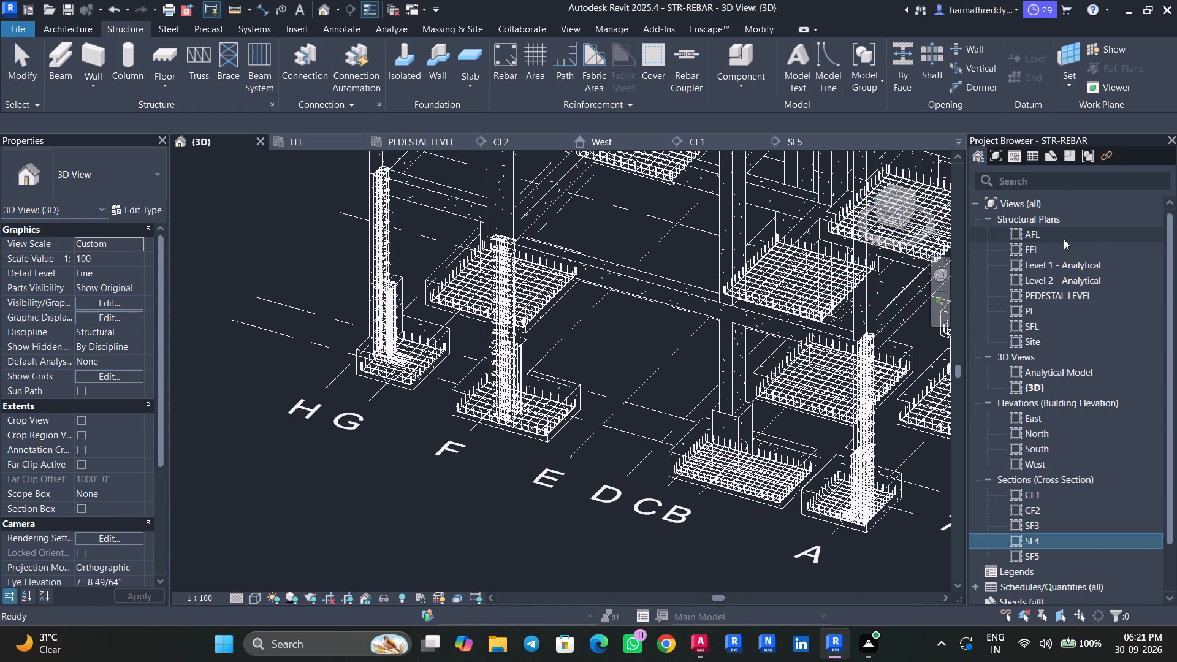
pyautogui.press('Escape')
pyautogui.press('Escape')
pyautogui.click(761, 194)
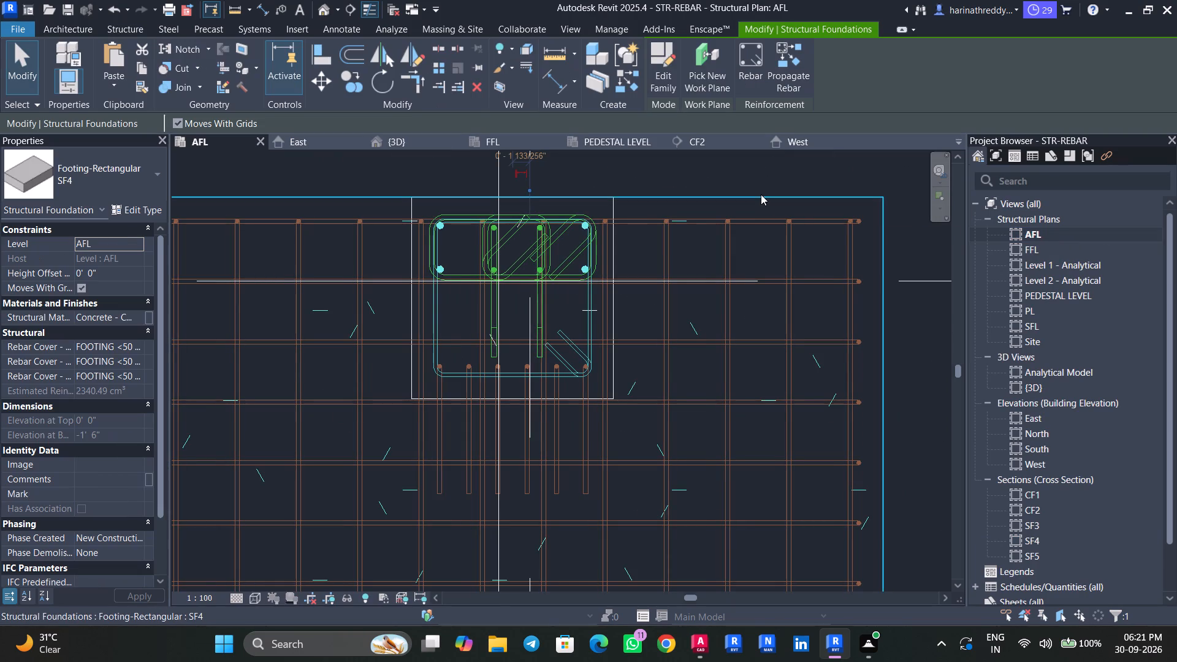
pyautogui.scroll(-9, 761, 194)
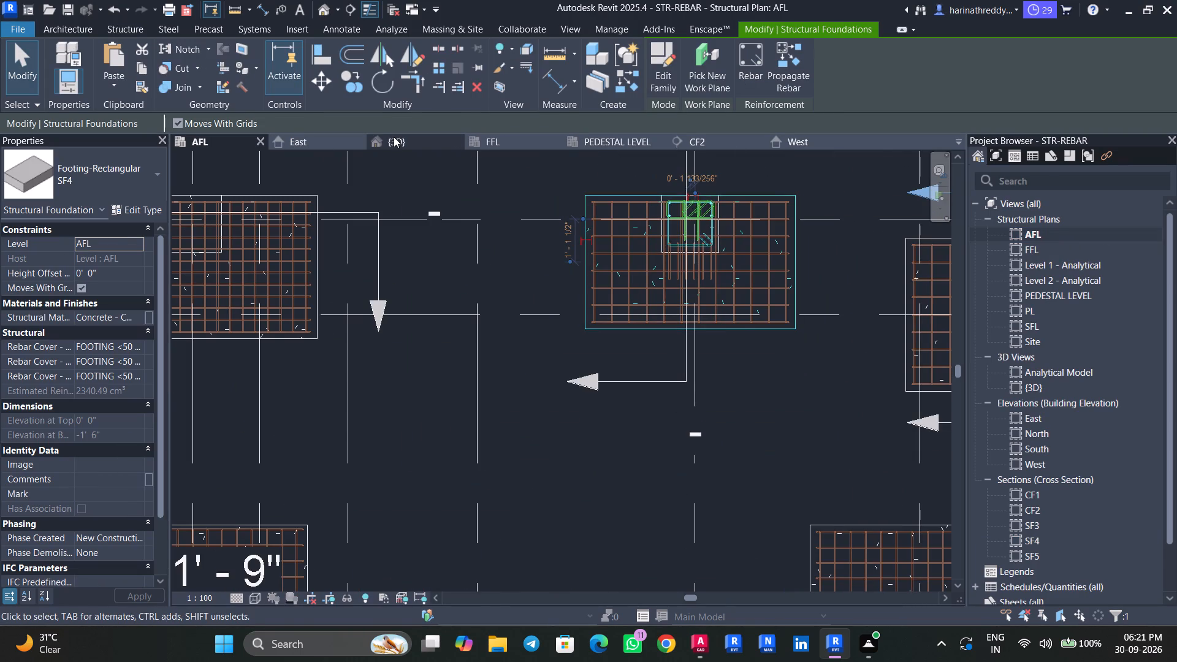
pyautogui.click(402, 142)
pyautogui.scroll(9, 522, 416)
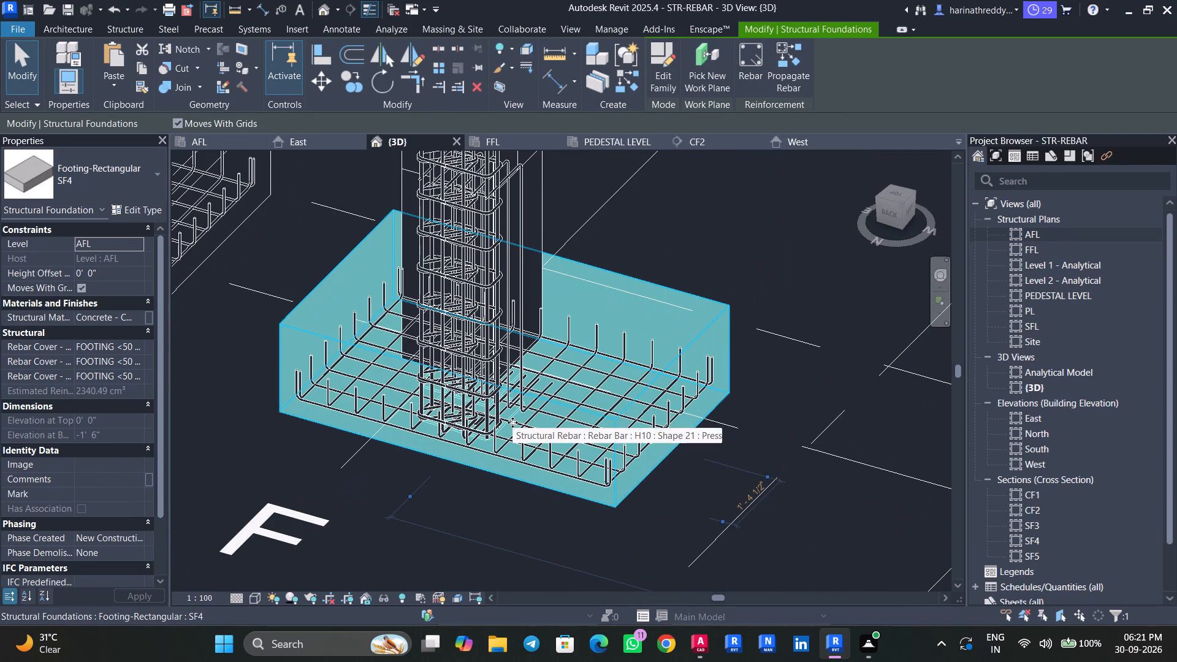
pyautogui.keyDown('shift'); pyautogui.moveTo(790, 384); pyautogui.dragTo(660, 344, button='middle'); pyautogui.keyUp('shift')
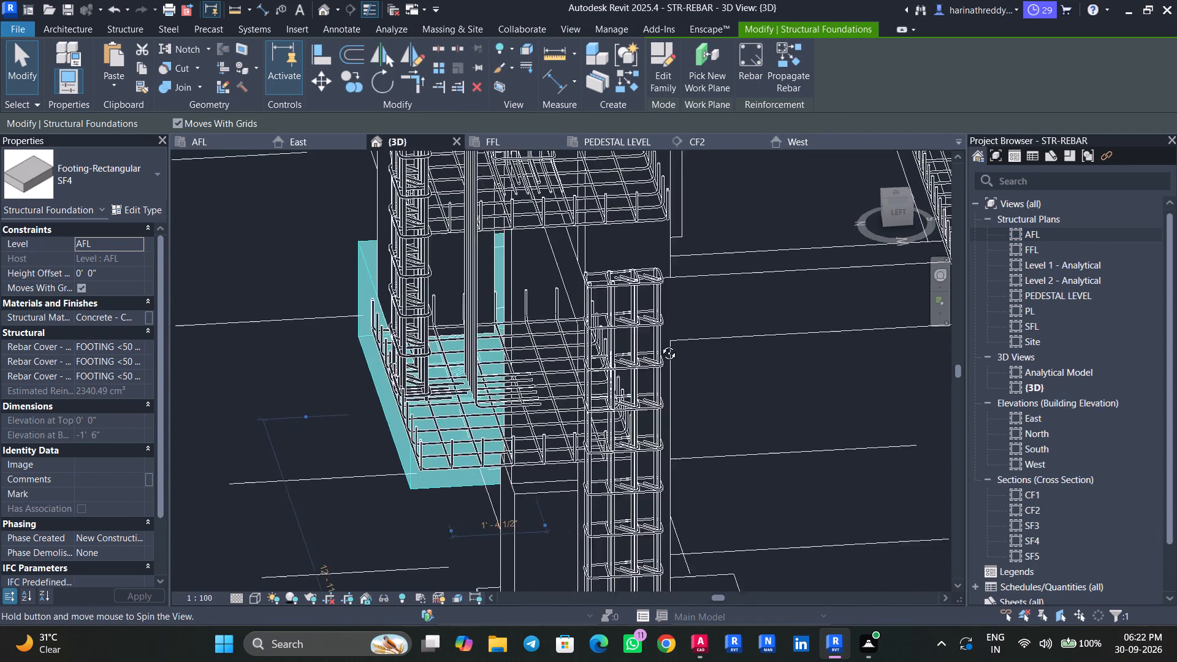
pyautogui.keyDown('shift'); pyautogui.moveTo(660, 344); pyautogui.dragTo(603, 349, button='middle'); pyautogui.keyUp('shift')
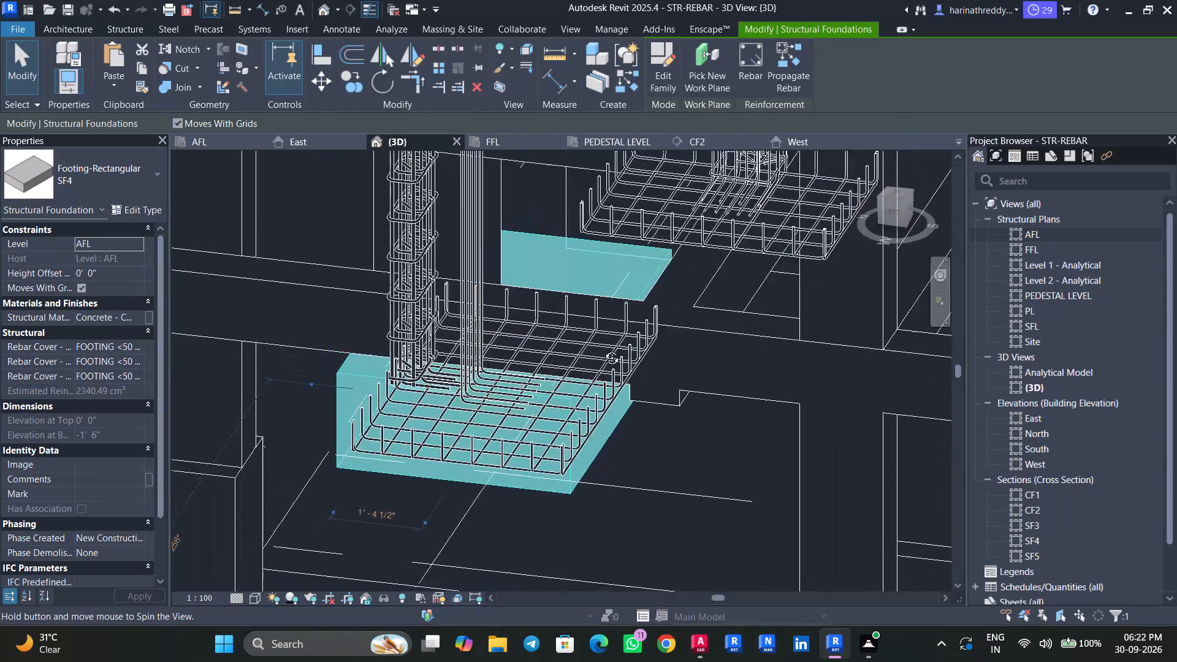
pyautogui.keyDown('shift'); pyautogui.moveTo(603, 349); pyautogui.dragTo(674, 360, button='middle'); pyautogui.keyUp('shift')
pyautogui.scroll(2, 465, 404)
pyautogui.scroll(-1, 465, 404)
pyautogui.scroll(7, 465, 404)
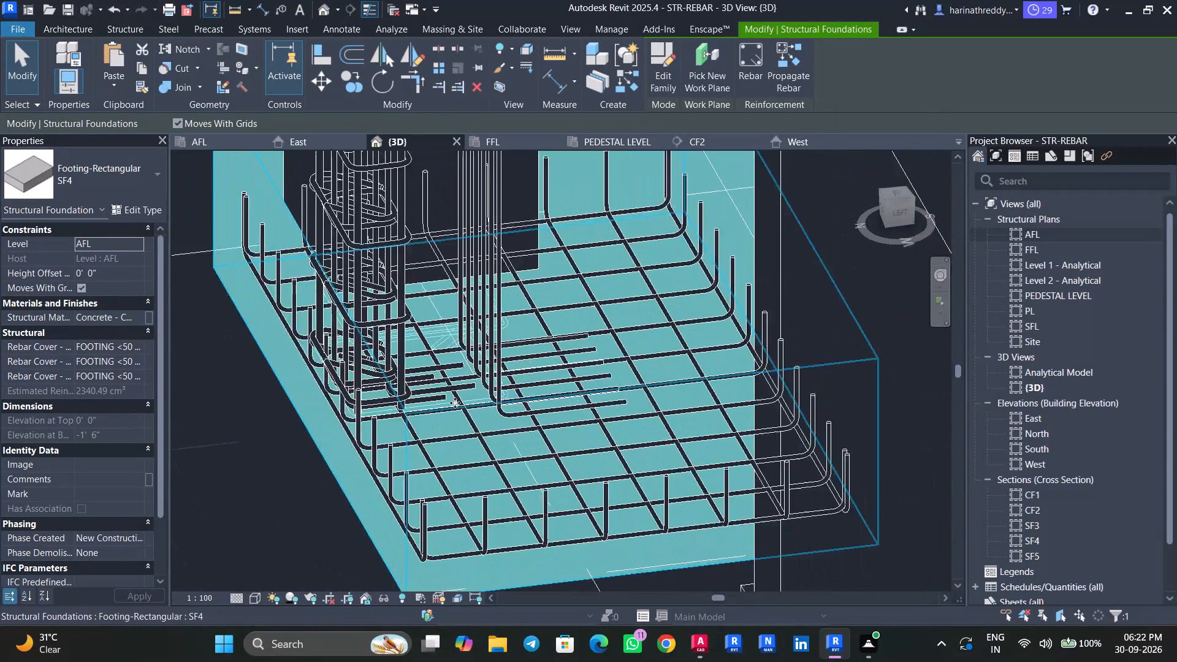
pyautogui.scroll(2, 455, 403)
pyautogui.scroll(3, 401, 390)
pyautogui.press('Escape')
pyautogui.press('Escape')
pyautogui.scroll(-10, 422, 363)
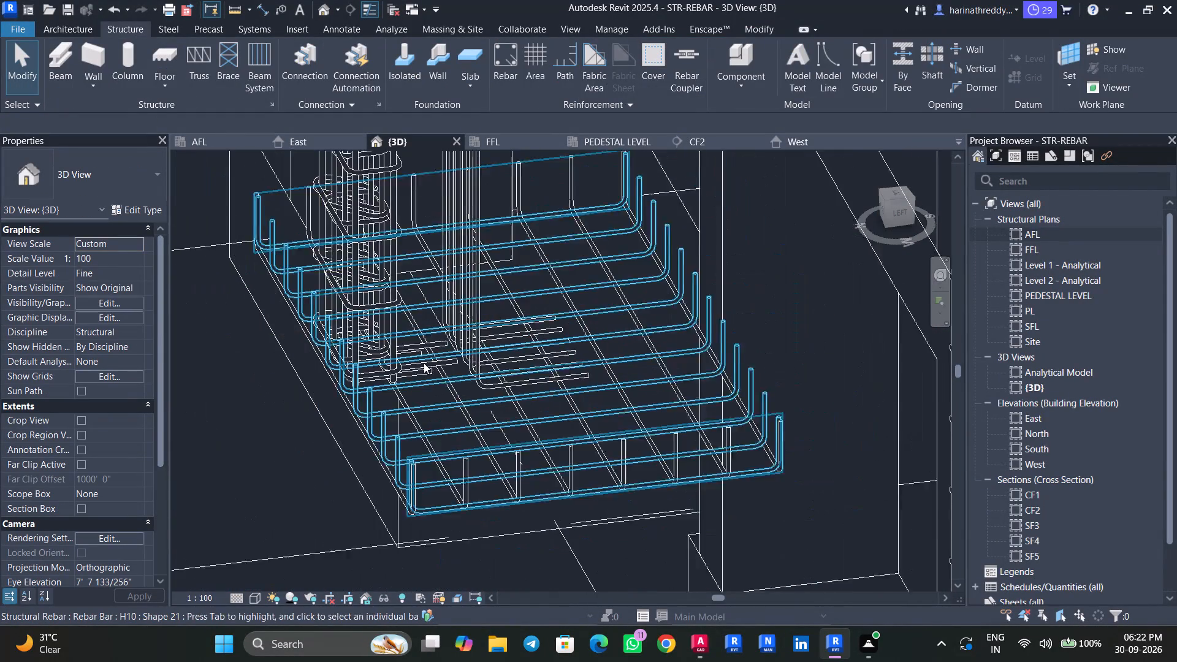
# Open the SF3 section and inspect the C2 column, pedestal and footing that carry only bottom mesh.
pyautogui.doubleClick(1054, 527)
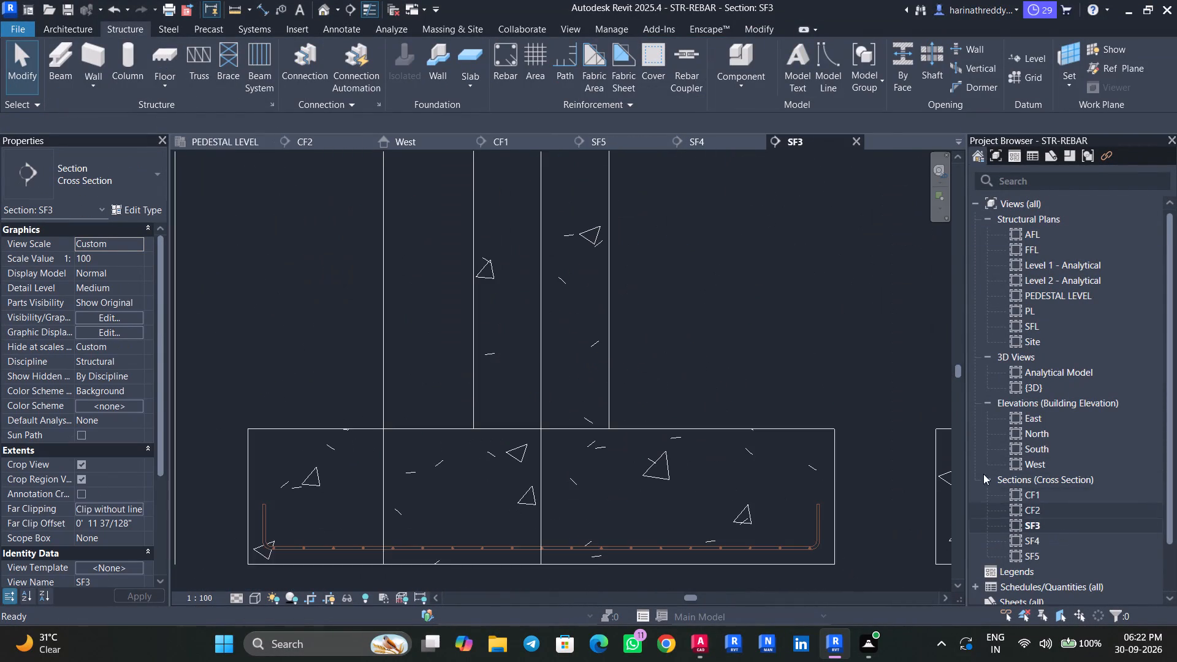
pyautogui.scroll(-2, 561, 348)
pyautogui.scroll(1, 561, 348)
pyautogui.scroll(-6, 561, 348)
pyautogui.moveTo(591, 330); pyautogui.dragTo(625, 458, button='middle')
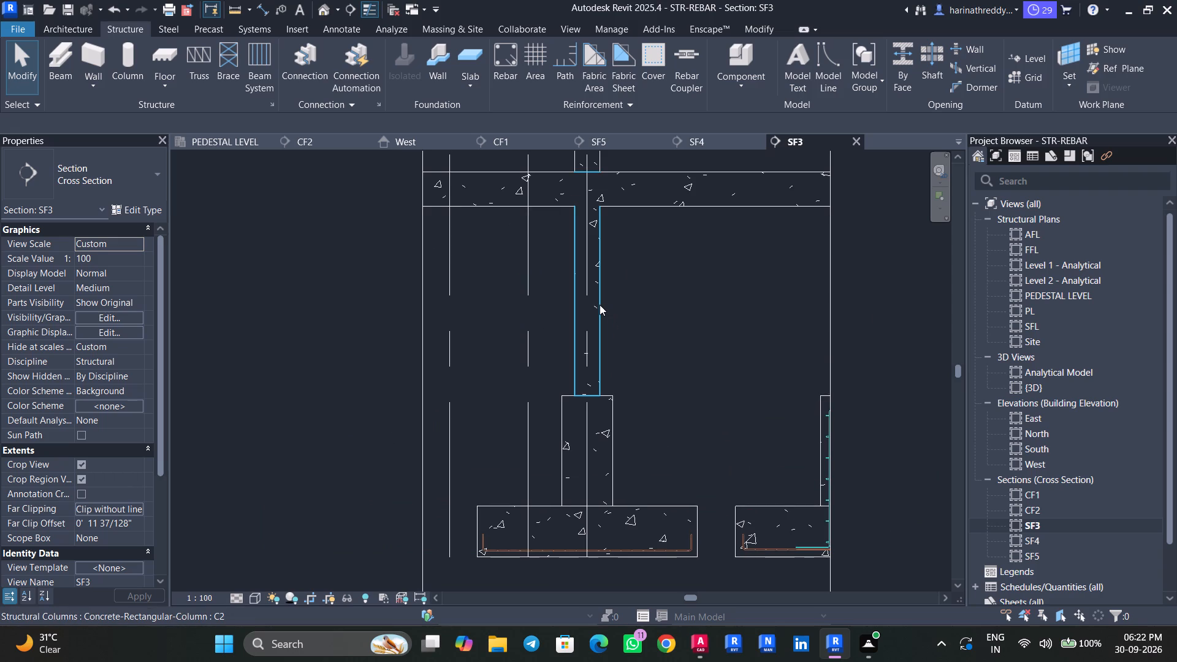
pyautogui.click(600, 305)
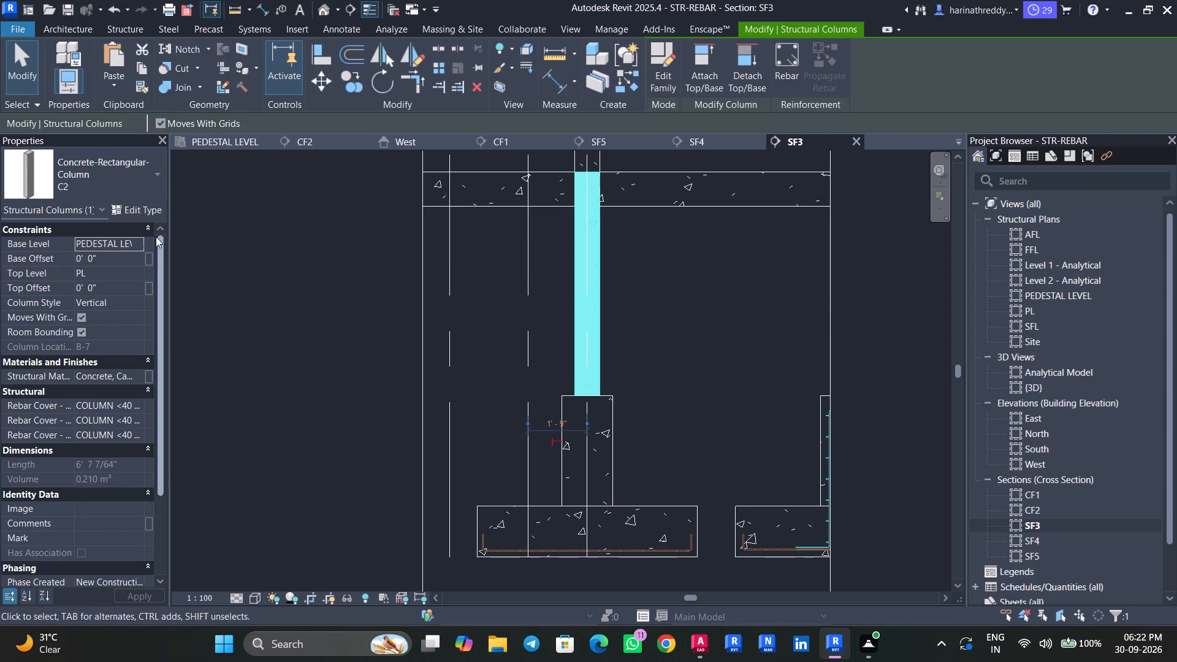
pyautogui.press('Escape')
pyautogui.press('Escape')
pyautogui.click(614, 453)
pyautogui.press('Escape')
pyautogui.press('Escape')
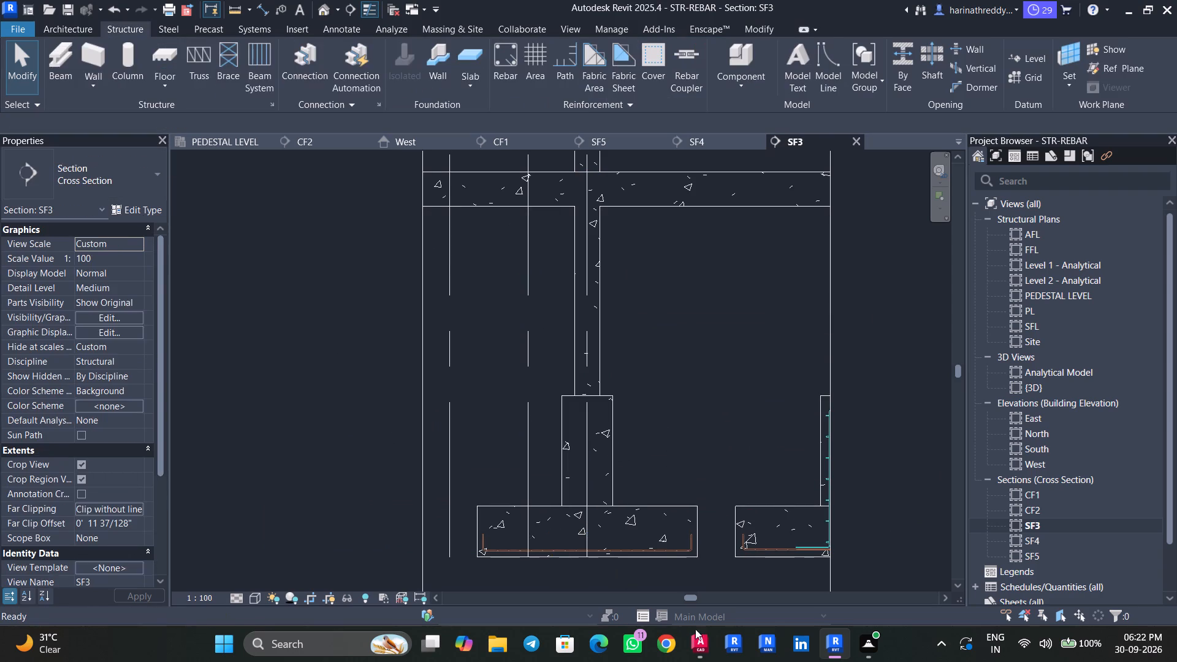
# Switch to AutoCAD and examine the typical pedestal, column and footing reinforcement detail, finishing back at the SF3 pedestal in Revit.
pyautogui.click(698, 641)
pyautogui.moveTo(182, 427); pyautogui.dragTo(311, 443, button='middle')
pyautogui.scroll(3, 272, 423)
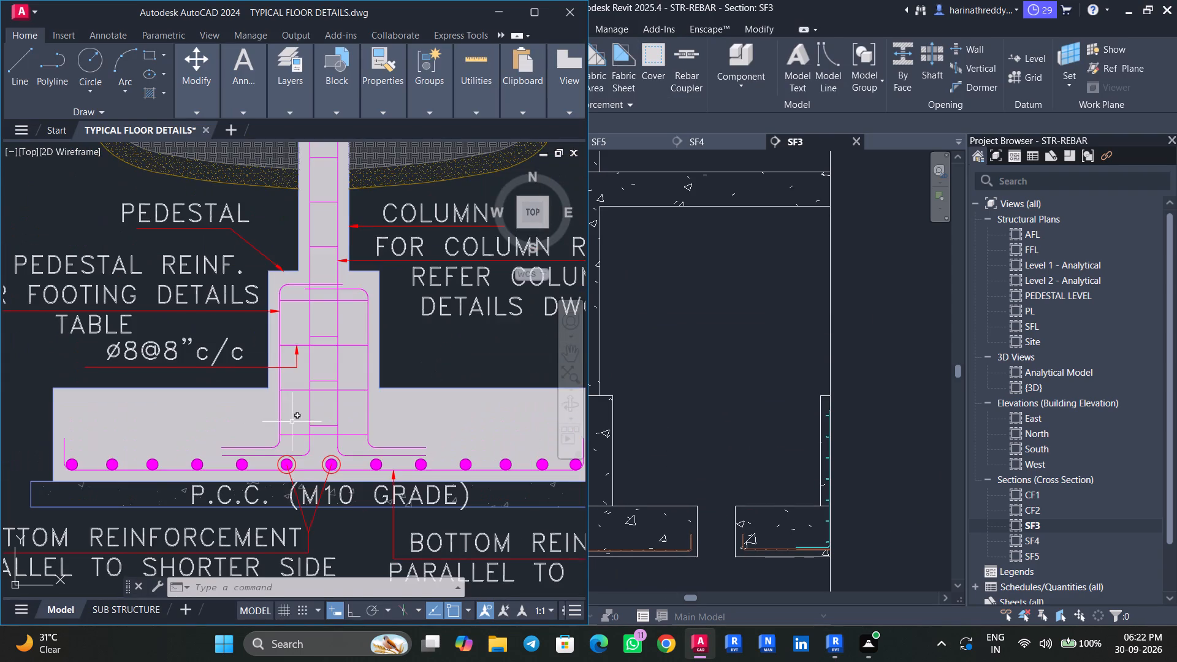
pyautogui.moveTo(294, 420); pyautogui.dragTo(251, 527, button='middle')
pyautogui.moveTo(253, 523); pyautogui.dragTo(276, 446, button='middle')
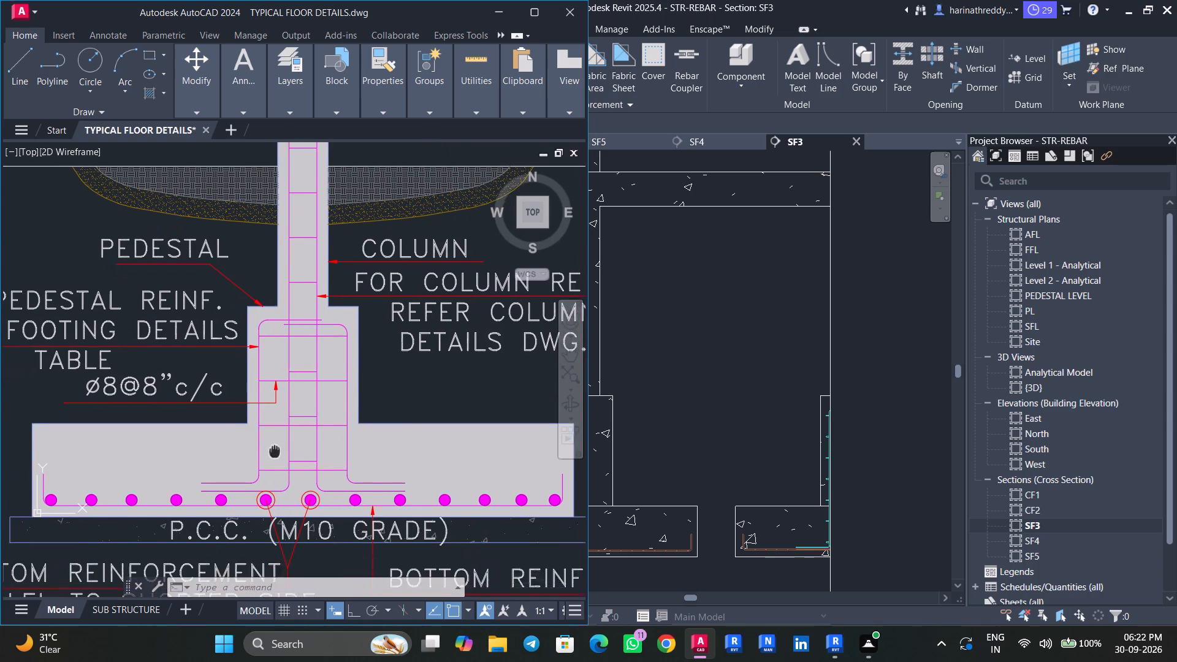
pyautogui.moveTo(276, 446); pyautogui.dragTo(277, 443, button='middle')
pyautogui.scroll(1, 278, 463)
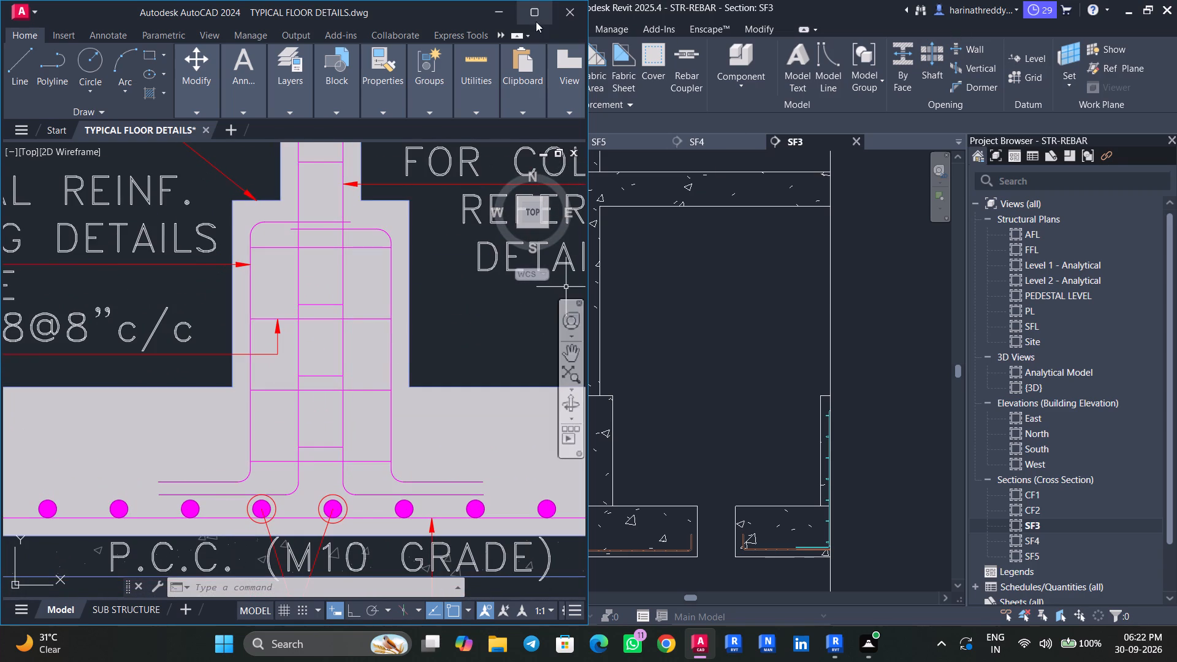
pyautogui.click(510, 18)
pyautogui.press('Escape')
pyautogui.press('Escape')
pyautogui.scroll(3, 627, 402)
pyautogui.moveTo(625, 400); pyautogui.dragTo(644, 357, button='middle')
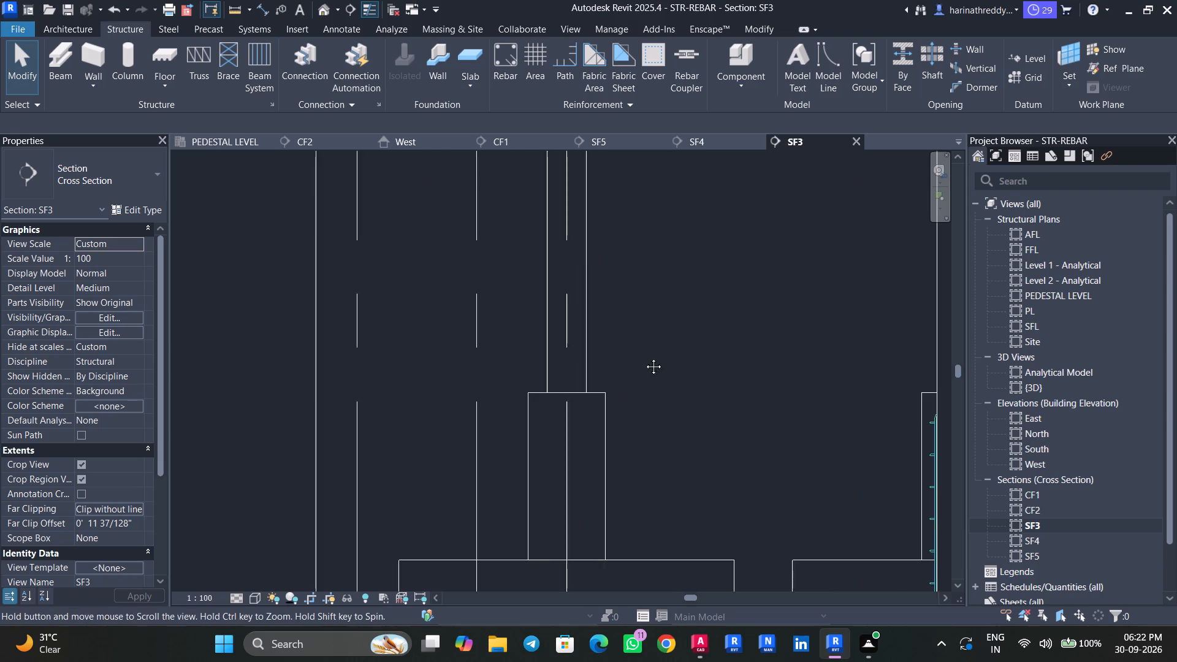
# Select the SF3 pedestal, switch to AutoCAD and check SF3's footing size and pedestal reinforcement in the isolated footing schedule.
pyautogui.moveTo(644, 357); pyautogui.dragTo(673, 291, button='middle')
pyautogui.click(652, 331)
pyautogui.moveTo(712, 361); pyautogui.dragTo(726, 294, button='middle')
pyautogui.scroll(2, 718, 297)
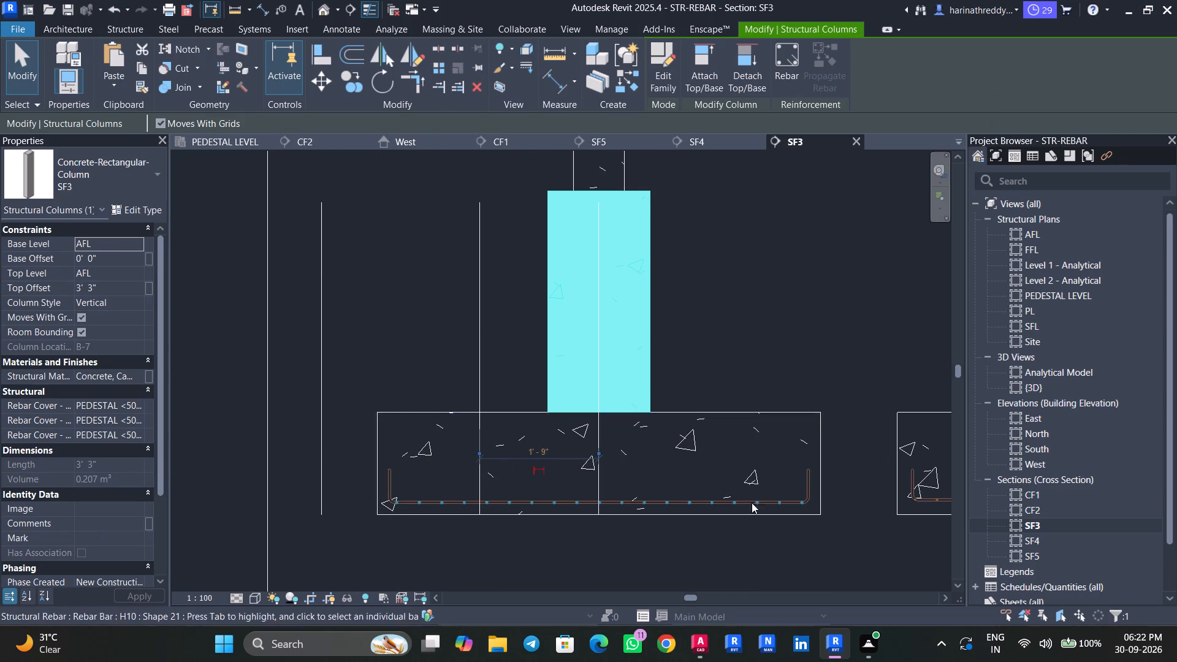
pyautogui.click(699, 585)
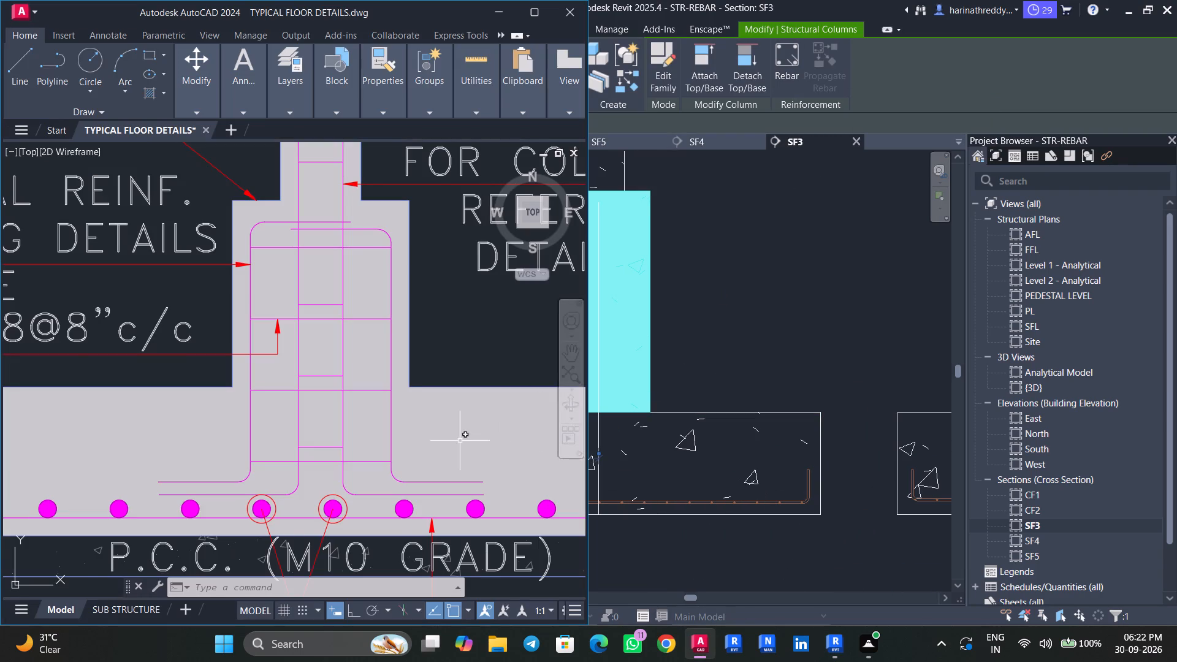
pyautogui.scroll(-6, 451, 441)
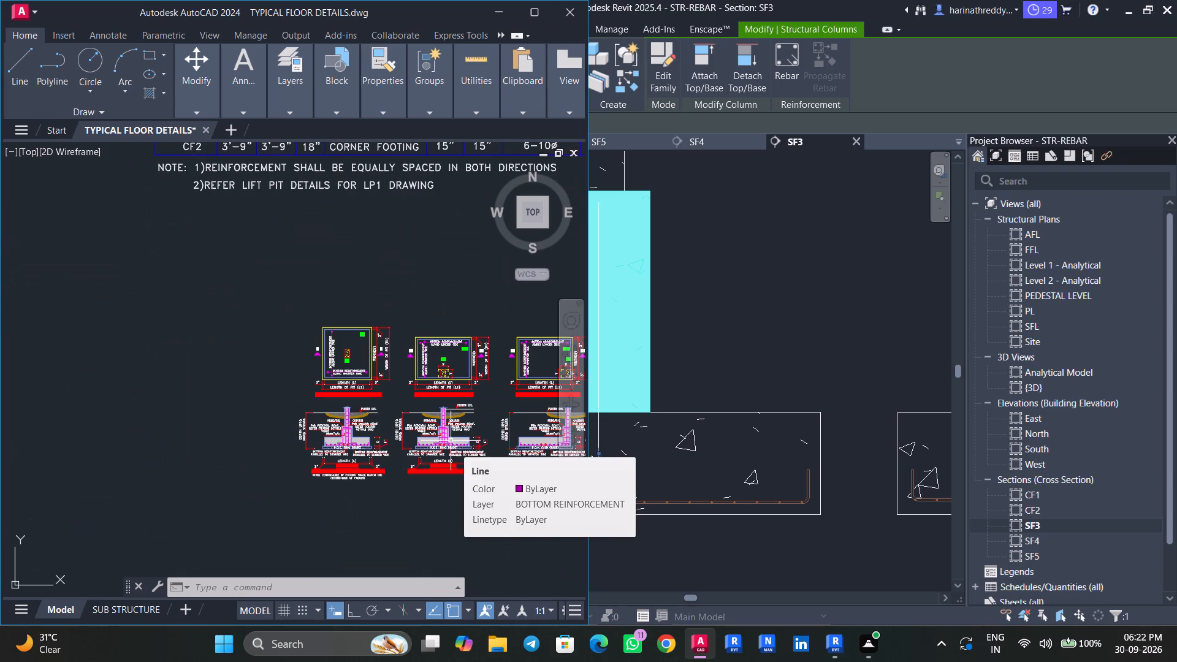
pyautogui.scroll(-3, 441, 424)
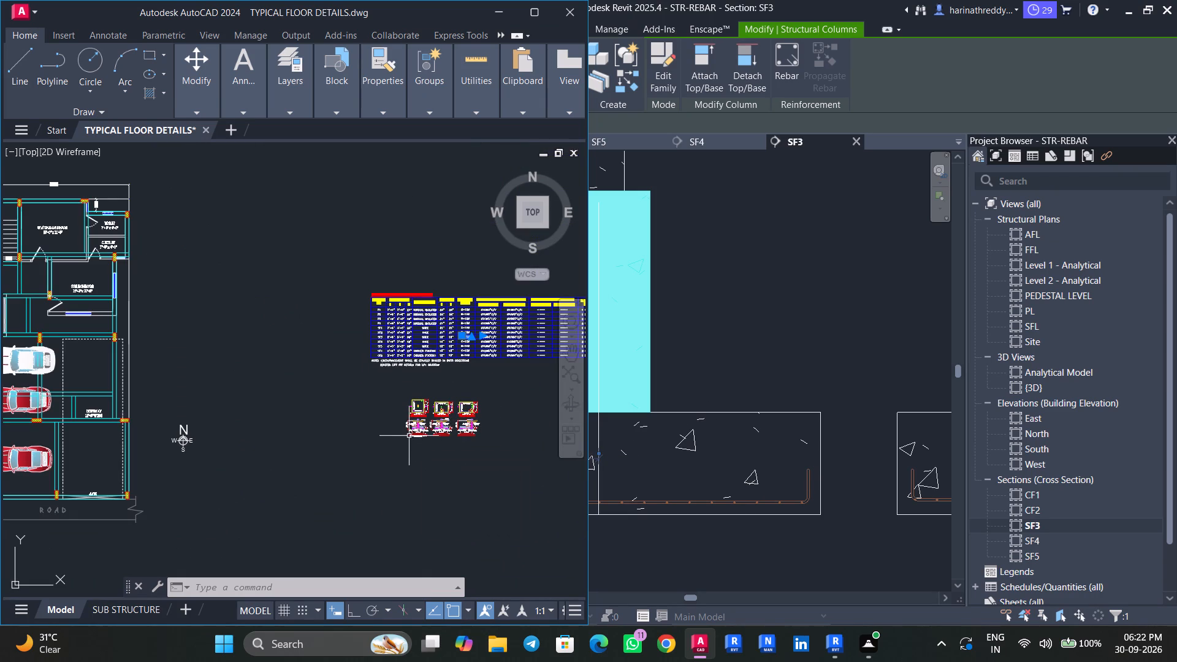
pyautogui.scroll(3, 446, 430)
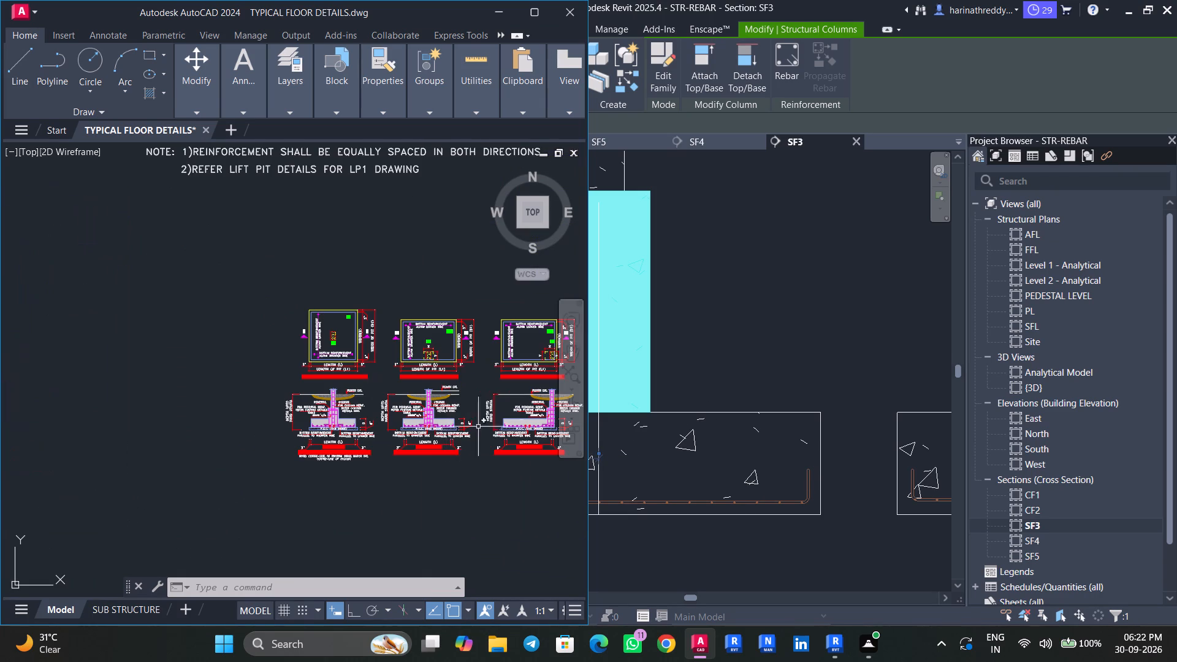
pyautogui.moveTo(485, 379); pyautogui.dragTo(344, 522, button='middle')
pyautogui.moveTo(369, 380); pyautogui.dragTo(311, 487, button='middle')
pyautogui.scroll(1, 311, 487)
pyautogui.scroll(-2, 321, 454)
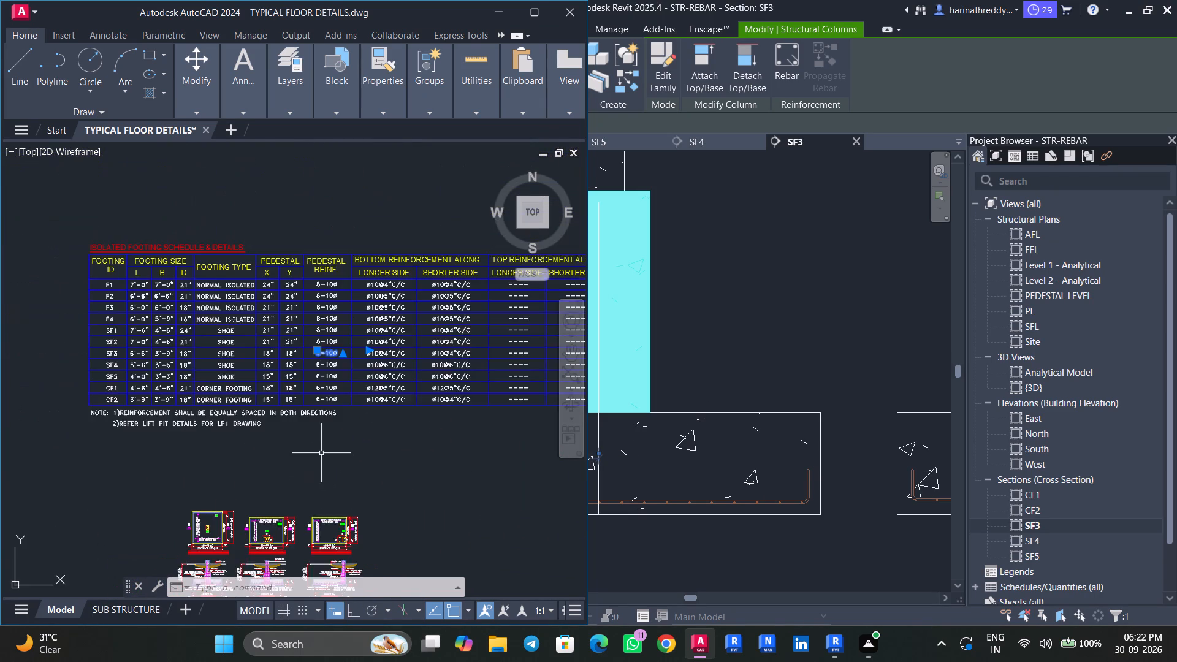
pyautogui.moveTo(330, 465); pyautogui.dragTo(360, 487, button='middle')
pyautogui.scroll(3, 151, 376)
pyautogui.click(224, 382)
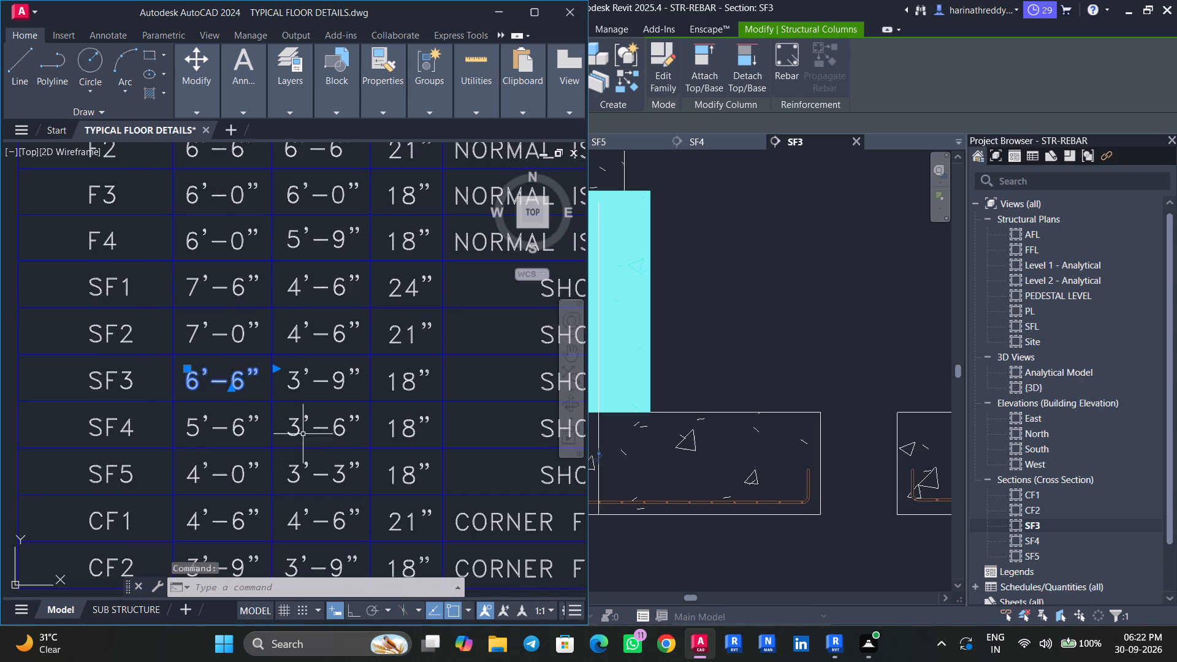
pyautogui.scroll(-1, 311, 435)
pyautogui.moveTo(361, 438); pyautogui.dragTo(169, 431, button='middle')
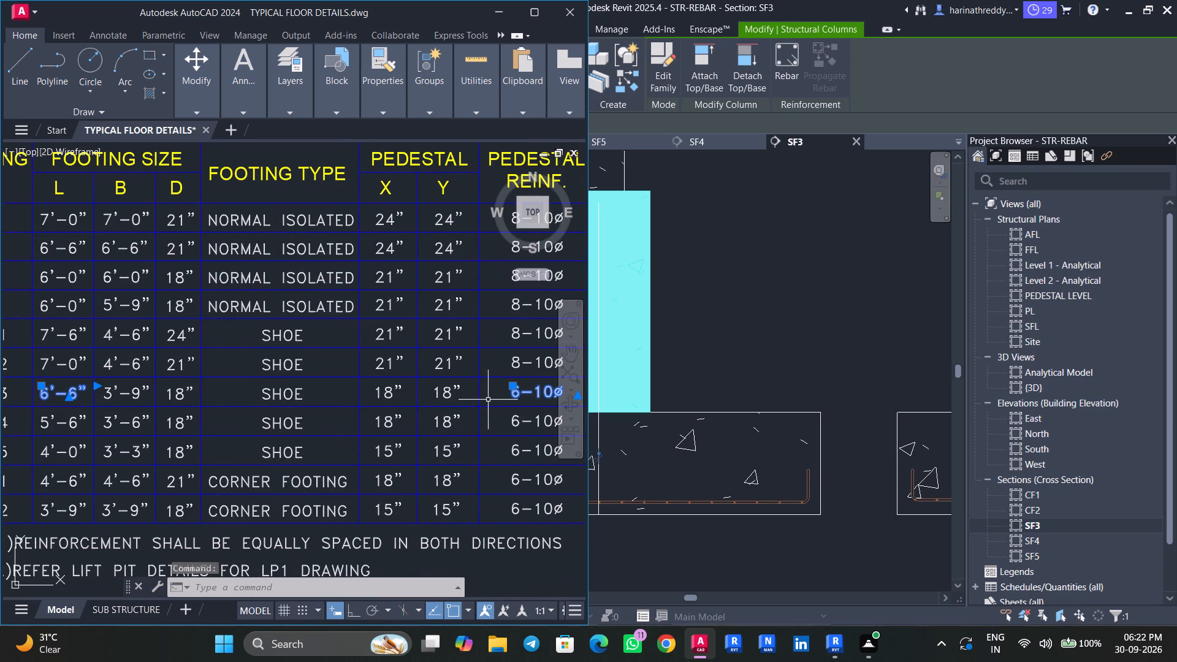
pyautogui.keyDown('shift'); pyautogui.click(509, 393); pyautogui.keyUp('shift')
pyautogui.keyDown('shift'); pyautogui.click(522, 391); pyautogui.keyUp('shift')
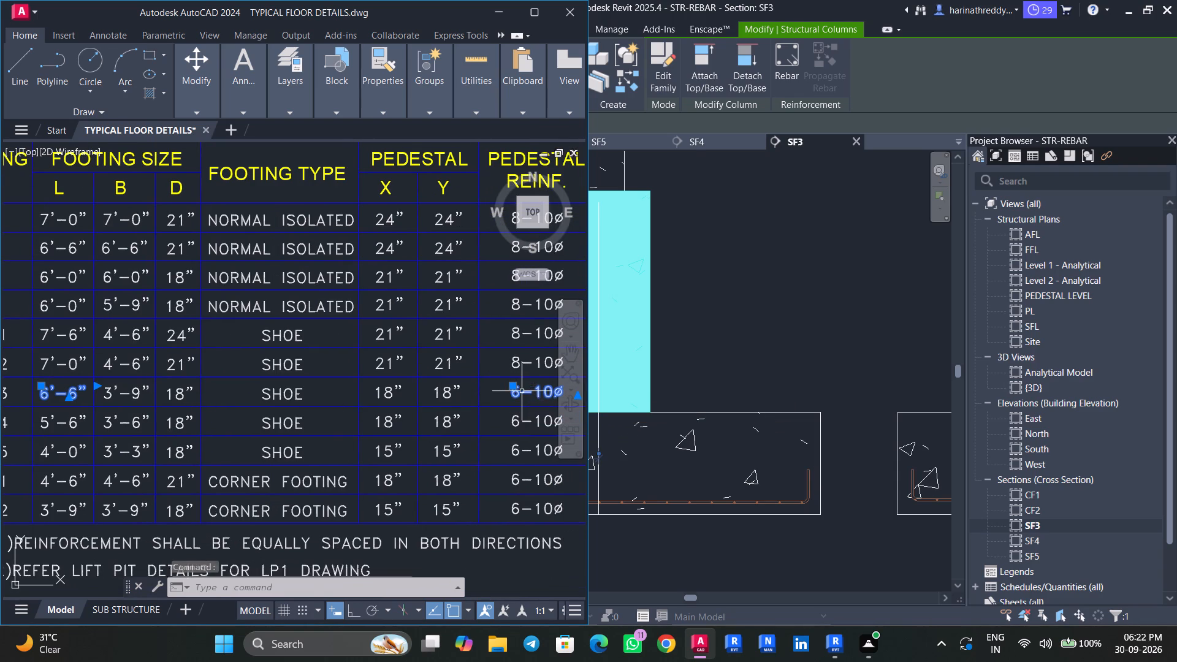
pyautogui.keyDown('shift'); pyautogui.click(520, 394); pyautogui.keyUp('shift')
pyautogui.scroll(-1, 490, 416)
pyautogui.moveTo(494, 415); pyautogui.dragTo(467, 411, button='middle')
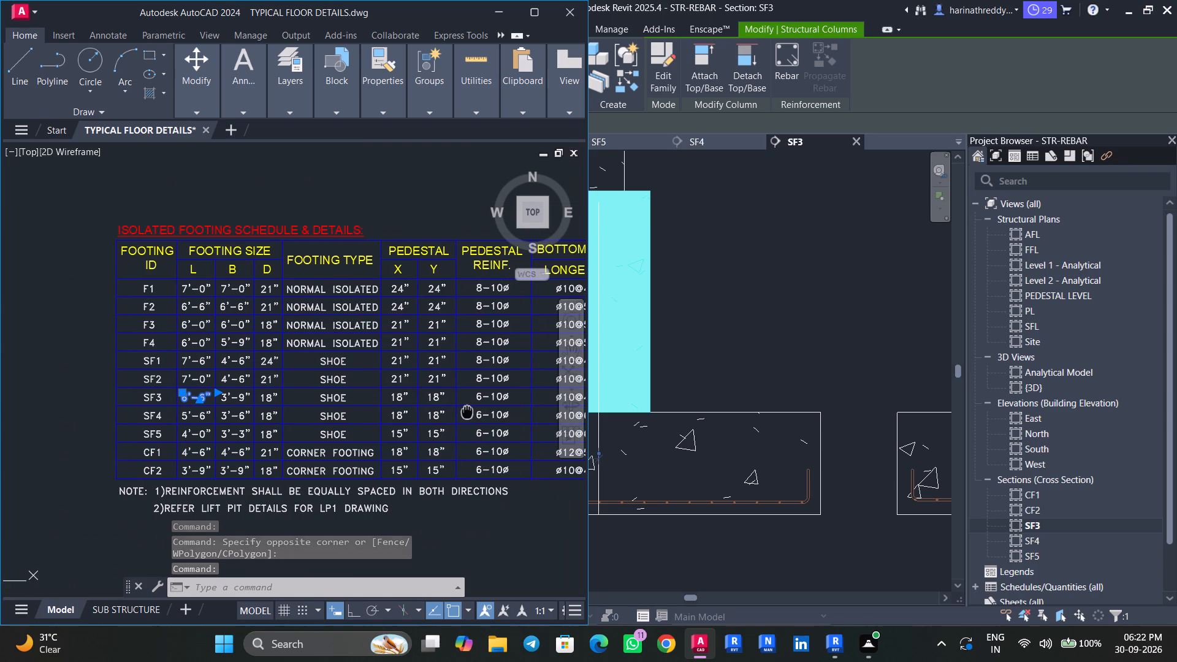
pyautogui.moveTo(467, 411); pyautogui.dragTo(393, 413, button='middle')
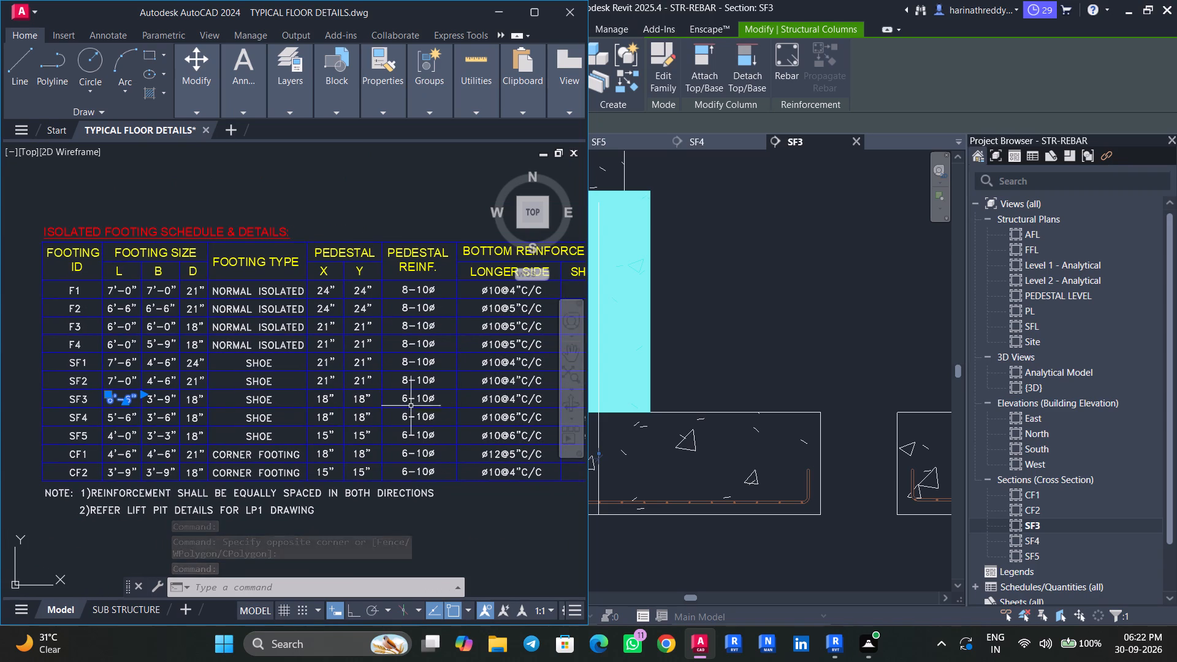
# Look over the typical footing details, the column details table and the footing layout plan in the AutoCAD drawing.
pyautogui.scroll(-3, 434, 462)
pyautogui.moveTo(450, 501); pyautogui.dragTo(398, 465, button='middle')
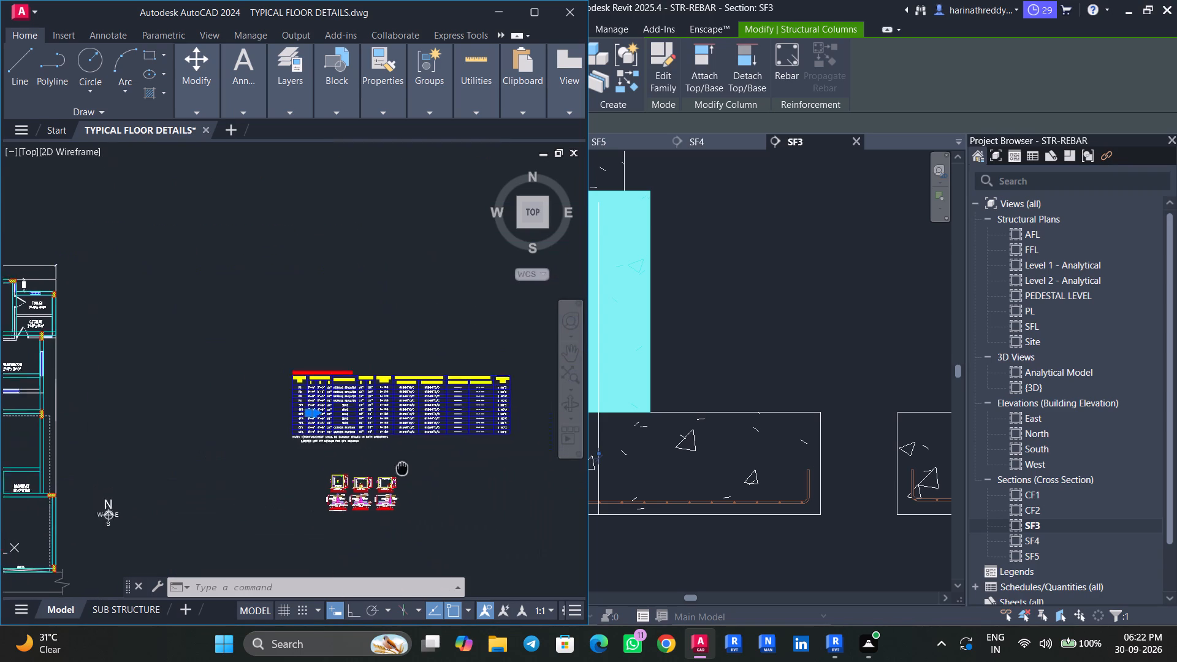
pyautogui.moveTo(398, 465); pyautogui.dragTo(390, 447, button='middle')
pyautogui.scroll(4, 359, 471)
pyautogui.scroll(-2, 403, 460)
pyautogui.moveTo(415, 443); pyautogui.dragTo(256, 491, button='middle')
pyautogui.scroll(-2, 275, 481)
pyautogui.moveTo(395, 469); pyautogui.dragTo(255, 477, button='middle')
pyautogui.scroll(-1, 255, 477)
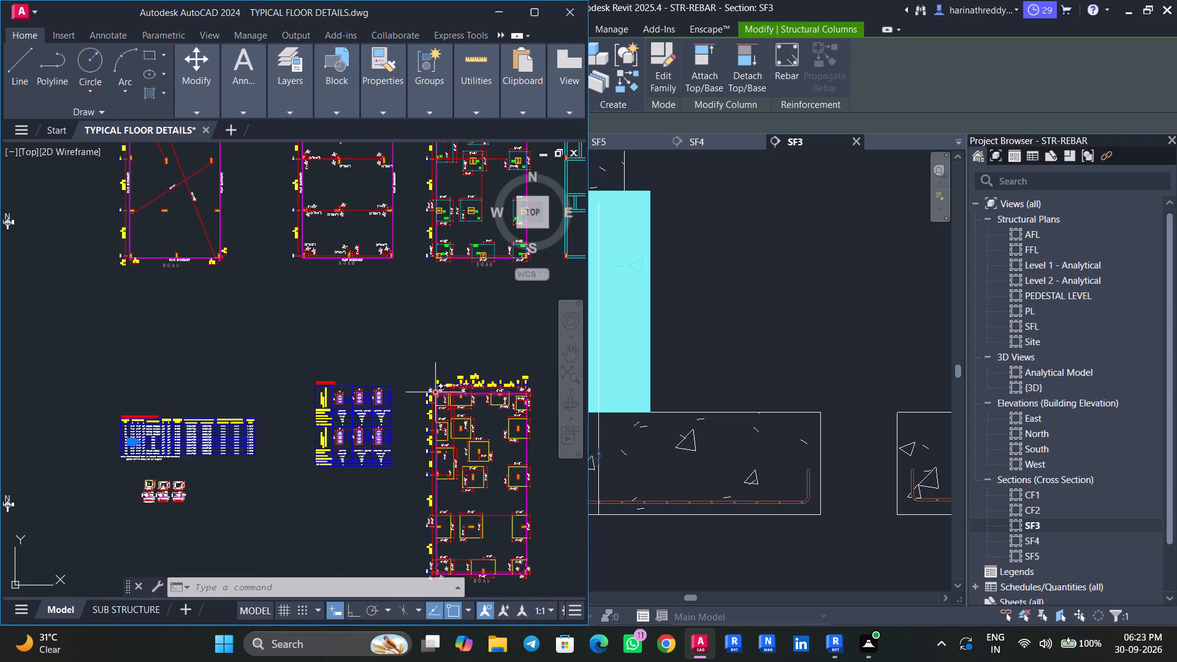
pyautogui.moveTo(432, 393); pyautogui.dragTo(389, 403, button='middle')
pyautogui.moveTo(414, 404); pyautogui.dragTo(386, 424, button='middle')
pyautogui.press('Escape')
pyautogui.press('Escape')
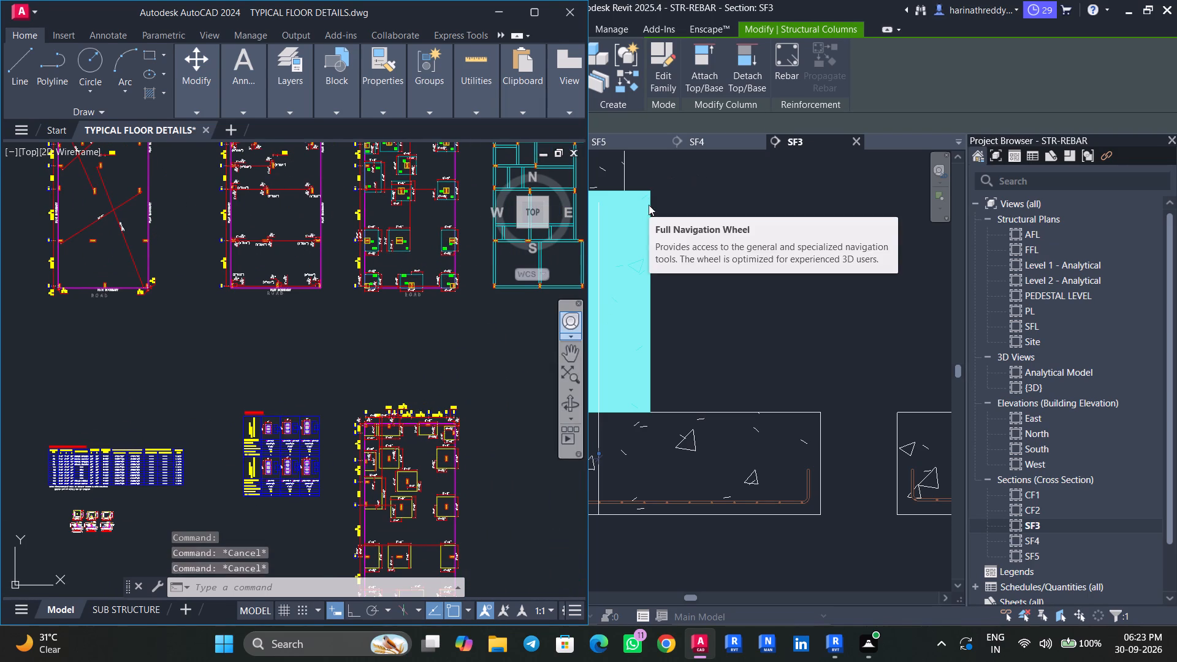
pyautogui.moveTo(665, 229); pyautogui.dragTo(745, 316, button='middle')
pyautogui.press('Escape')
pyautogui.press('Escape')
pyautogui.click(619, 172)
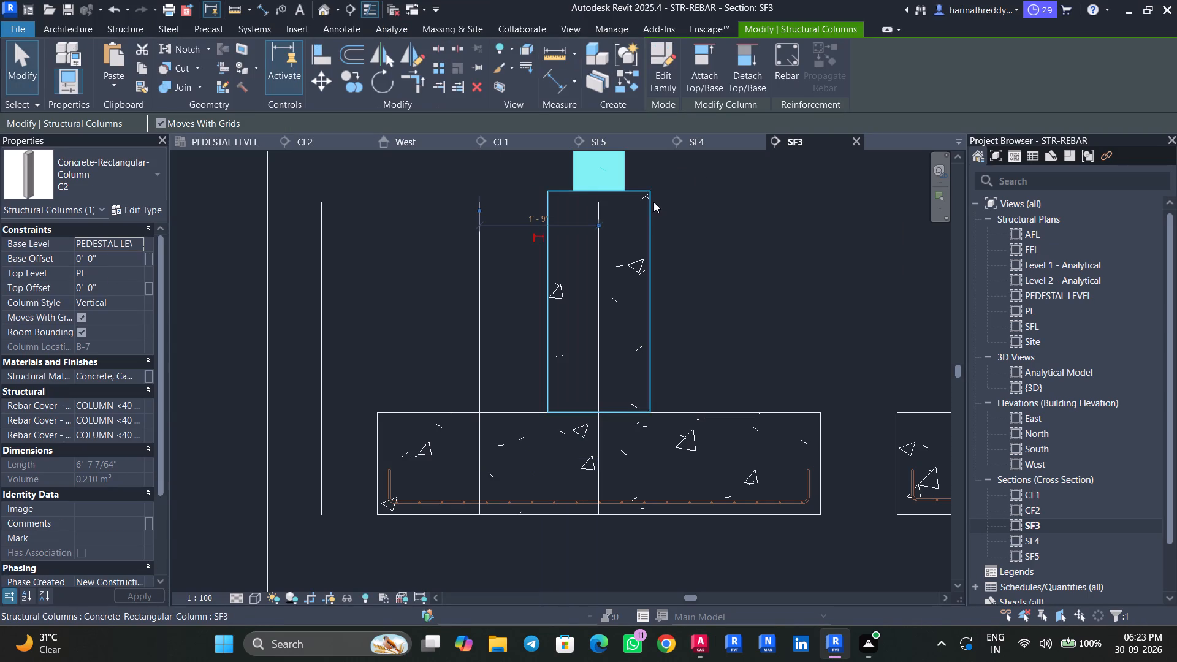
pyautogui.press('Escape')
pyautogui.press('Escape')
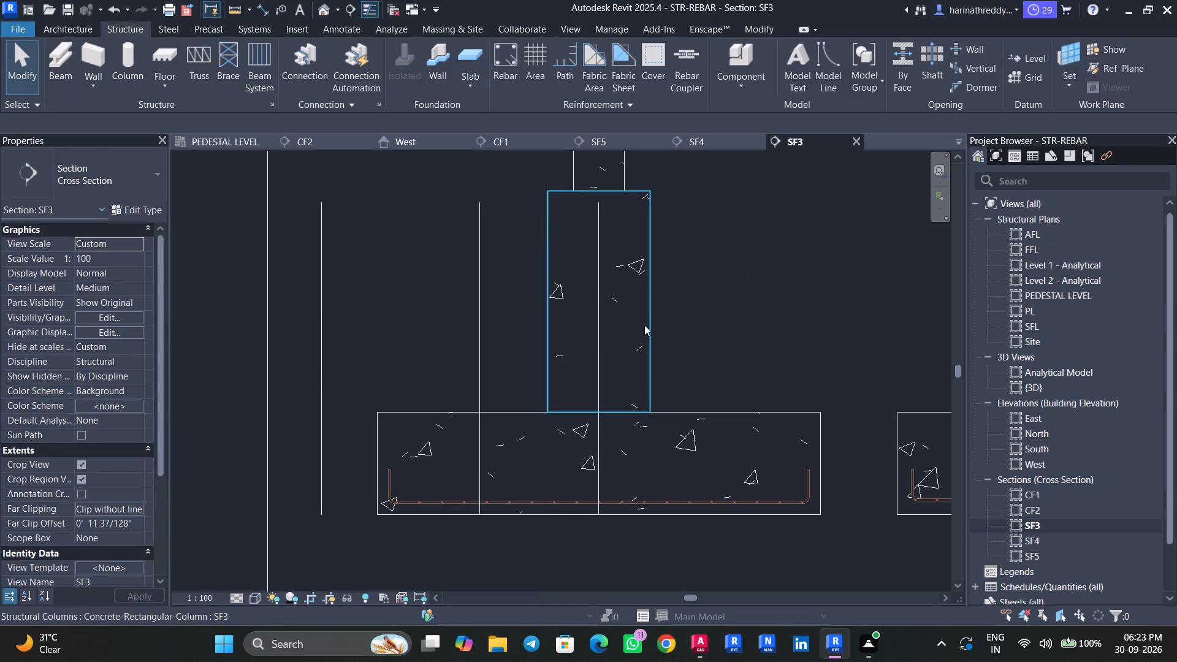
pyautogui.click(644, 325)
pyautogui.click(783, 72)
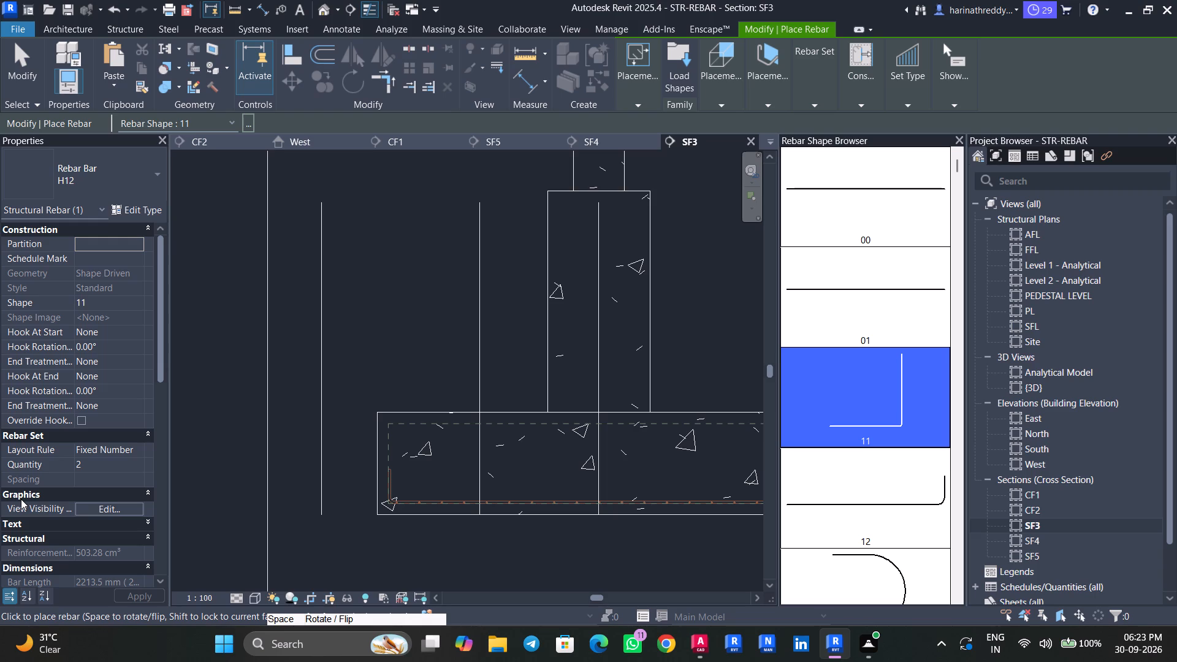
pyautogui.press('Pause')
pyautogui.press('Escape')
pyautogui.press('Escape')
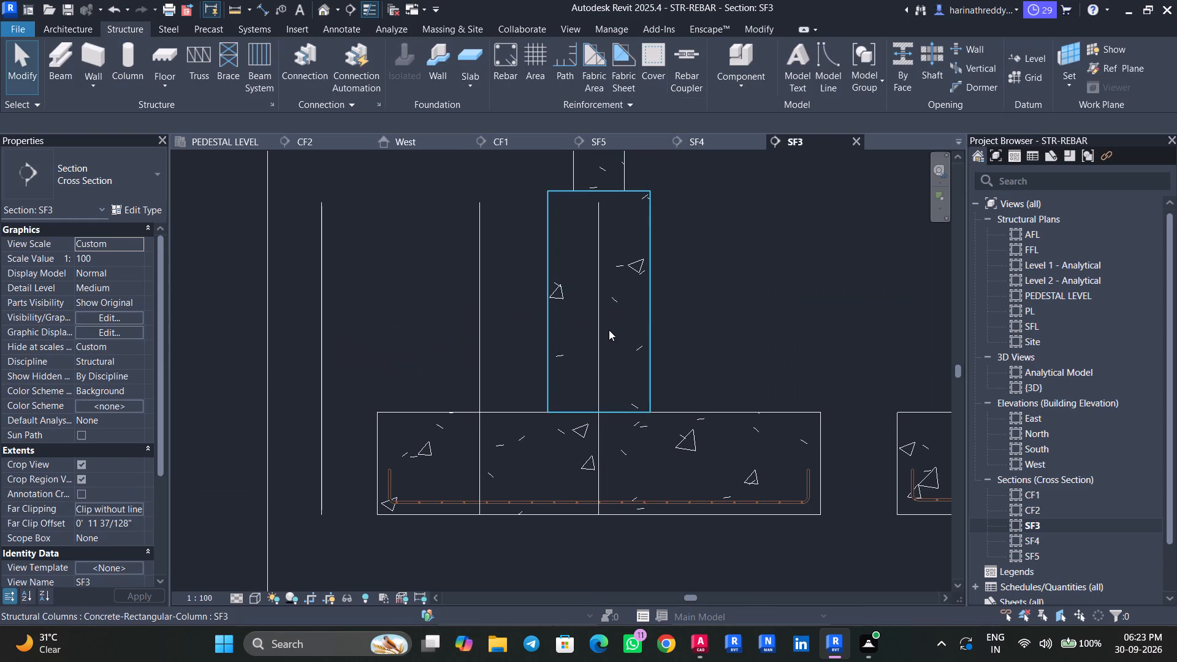
# Switch rebar placement to Sketch and pick the SF3 pedestal as host for an H12 bar in the section.
pyautogui.click(645, 323)
pyautogui.click(776, 72)
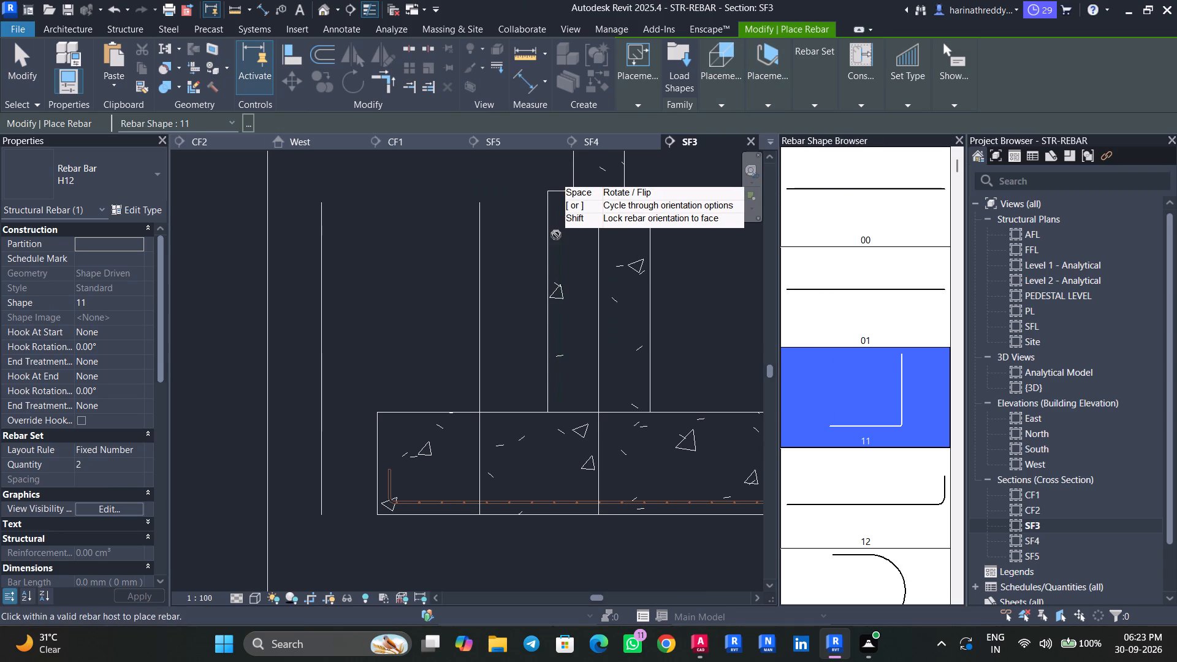
pyautogui.moveTo(618, 288); pyautogui.dragTo(539, 281, button='middle')
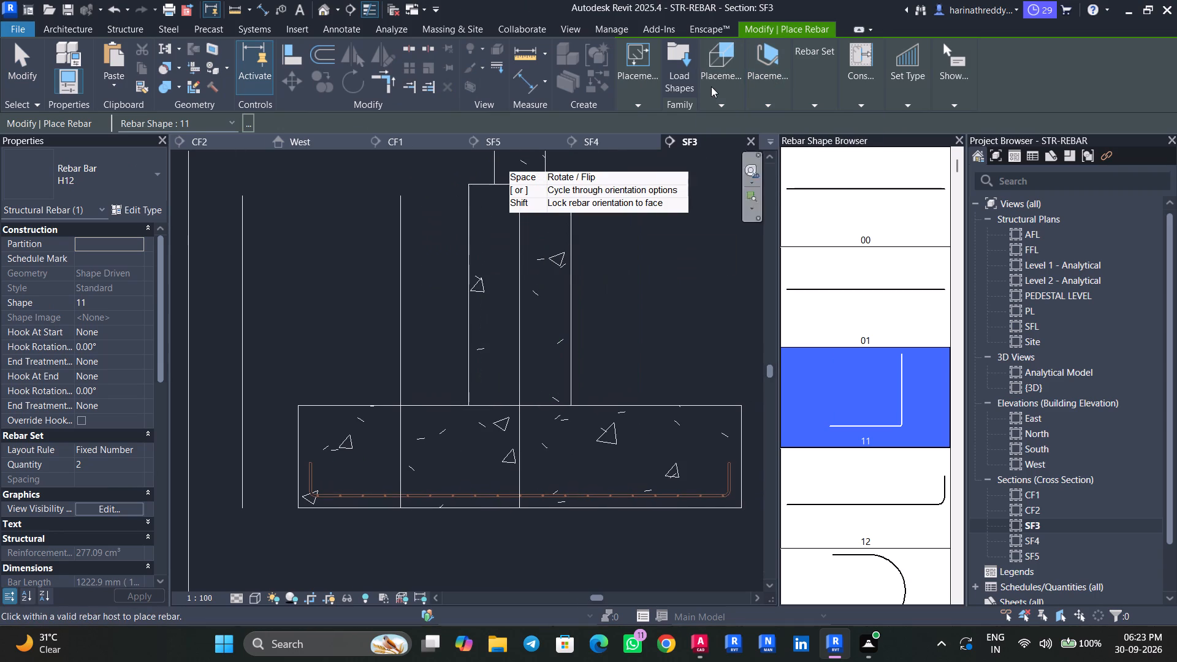
pyautogui.click(638, 105)
pyautogui.click(741, 142)
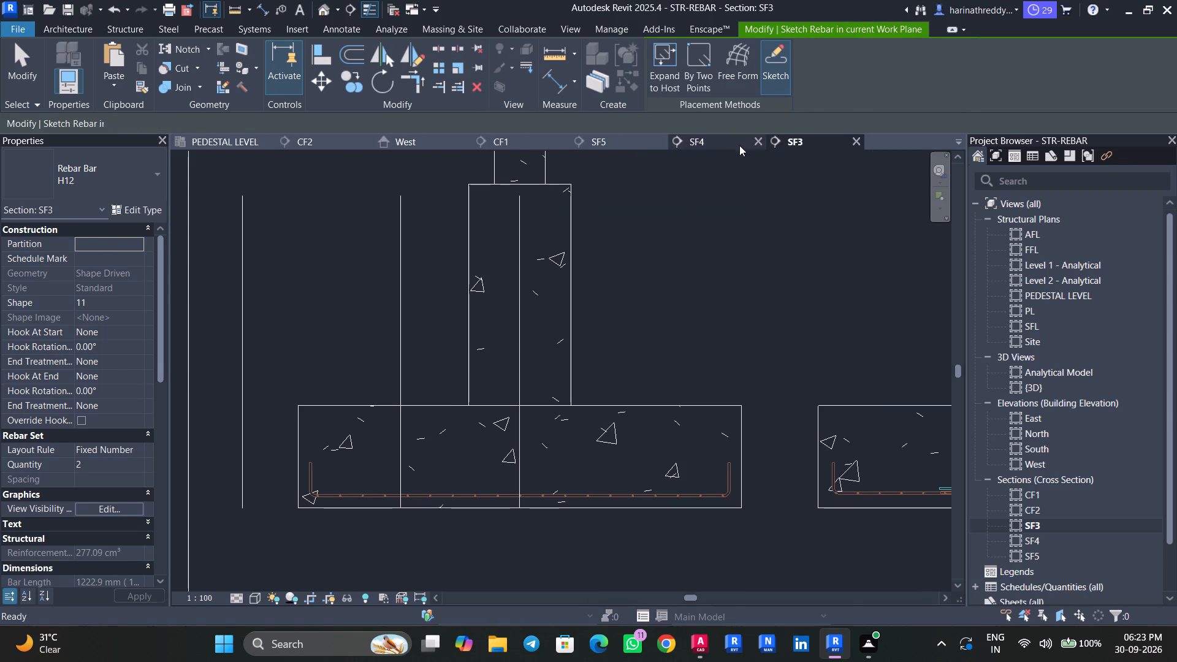
pyautogui.scroll(3, 527, 208)
pyautogui.click(598, 219)
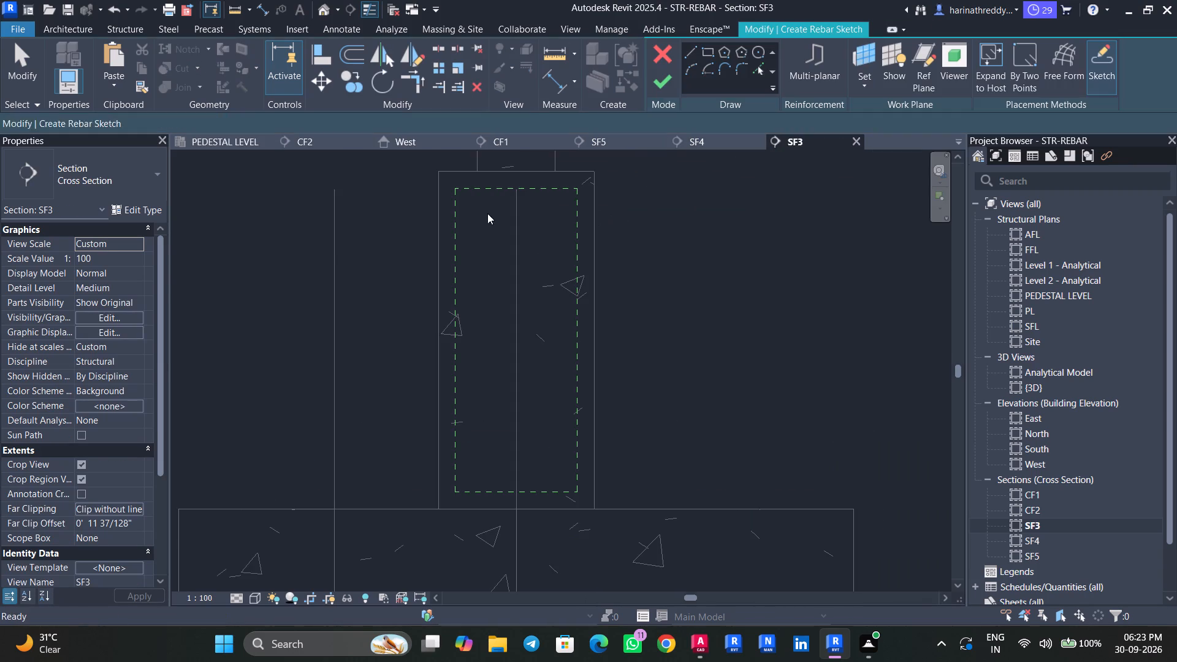
# Switch to AutoCAD and examine the pedestal bar shape, top bends and feet in the typical shoe footing section.
pyautogui.click(694, 645)
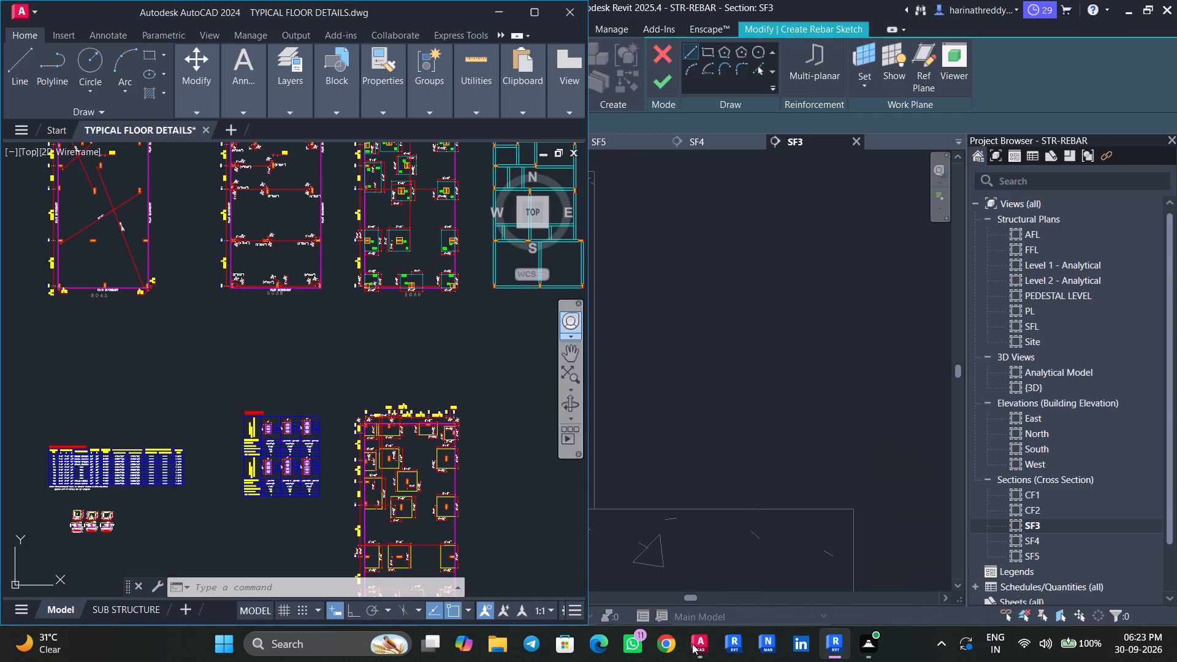
pyautogui.scroll(3, 269, 499)
pyautogui.moveTo(269, 493); pyautogui.dragTo(357, 479, button='middle')
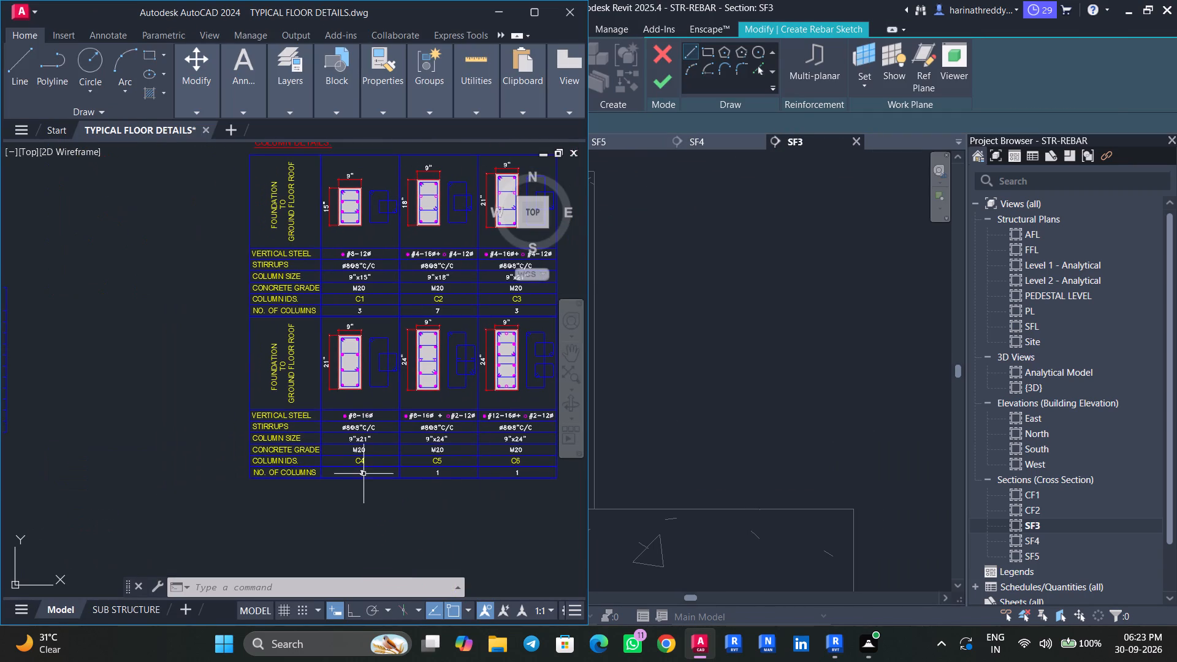
pyautogui.moveTo(279, 439); pyautogui.dragTo(326, 439, button='middle')
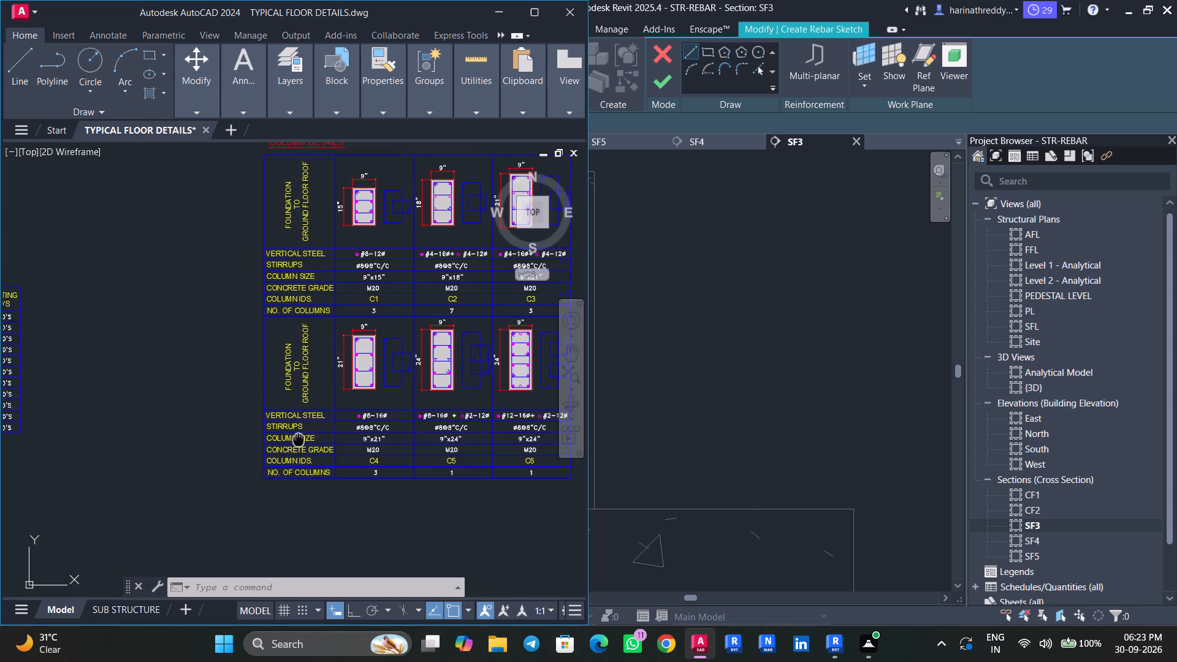
pyautogui.moveTo(326, 439); pyautogui.dragTo(564, 427, button='middle')
pyautogui.moveTo(335, 437); pyautogui.dragTo(632, 379, button='middle')
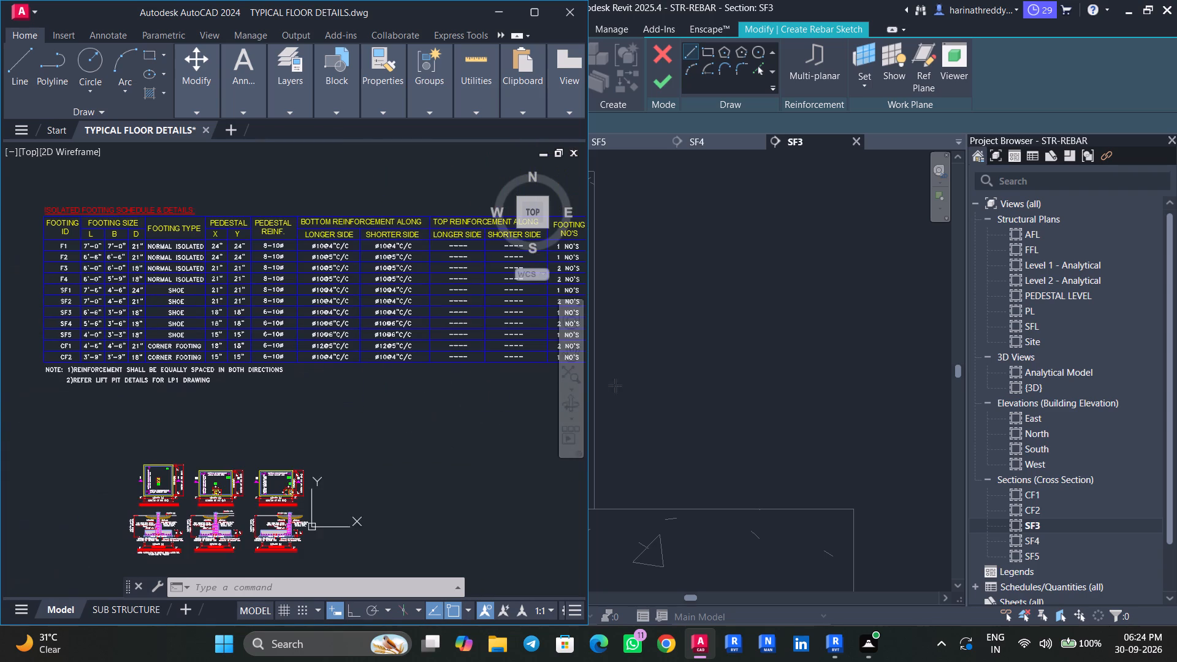
pyautogui.moveTo(235, 484); pyautogui.dragTo(283, 408, button='middle')
pyautogui.scroll(3, 261, 456)
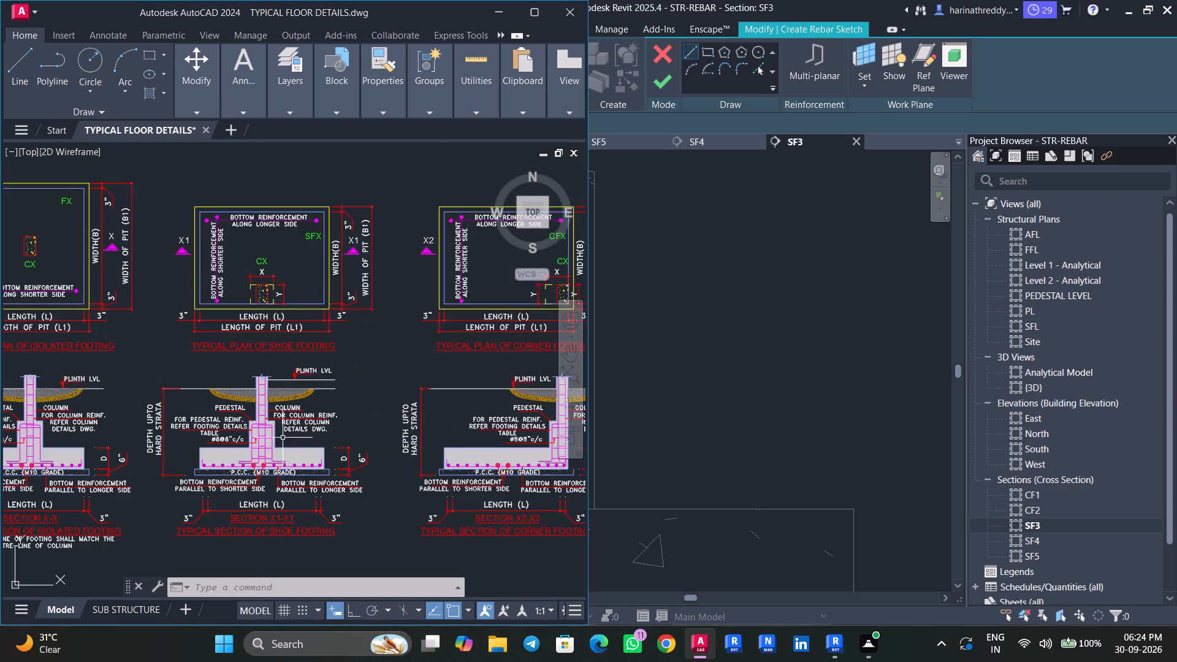
pyautogui.scroll(4, 241, 439)
pyautogui.moveTo(342, 447); pyautogui.dragTo(304, 335, button='middle')
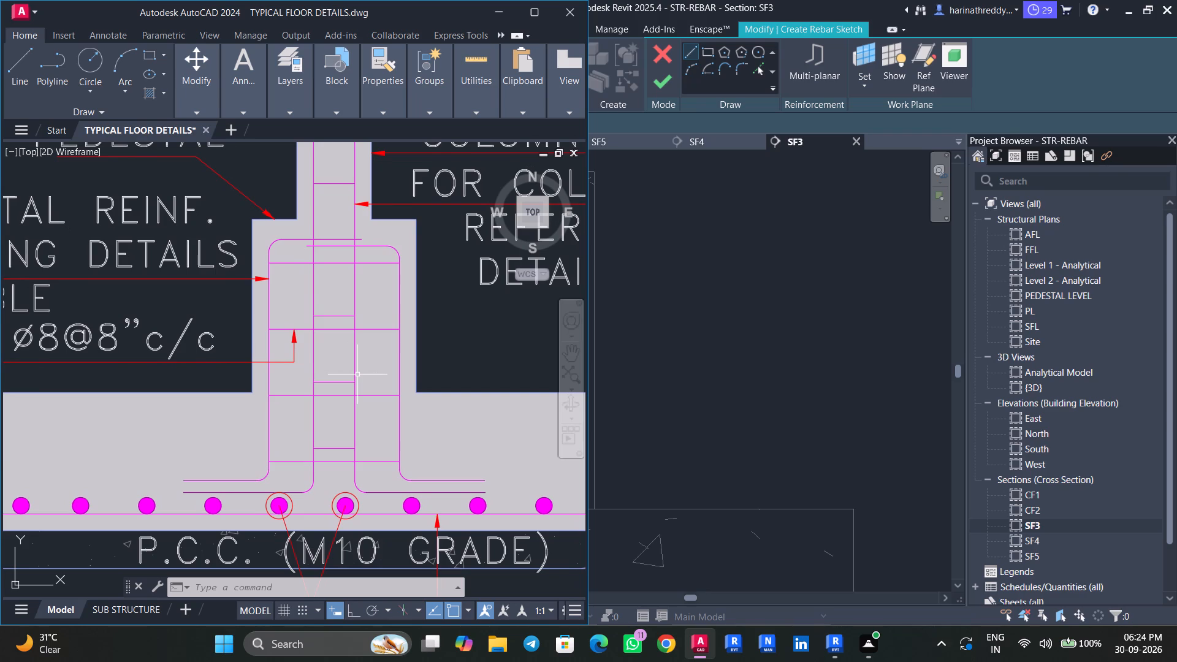
pyautogui.click(833, 637)
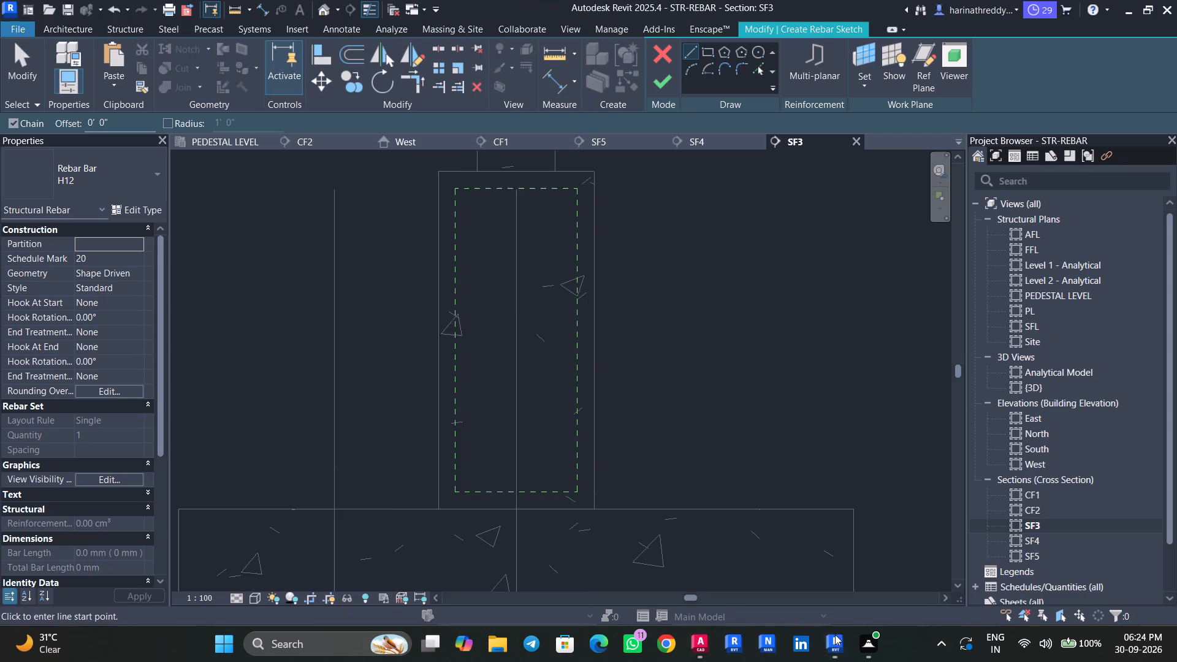
# Sketch the SF3 pedestal bar with a 6" top bend, a vertical leg into the footing and an outward foot about 1'-1" long.
pyautogui.scroll(3, 494, 207)
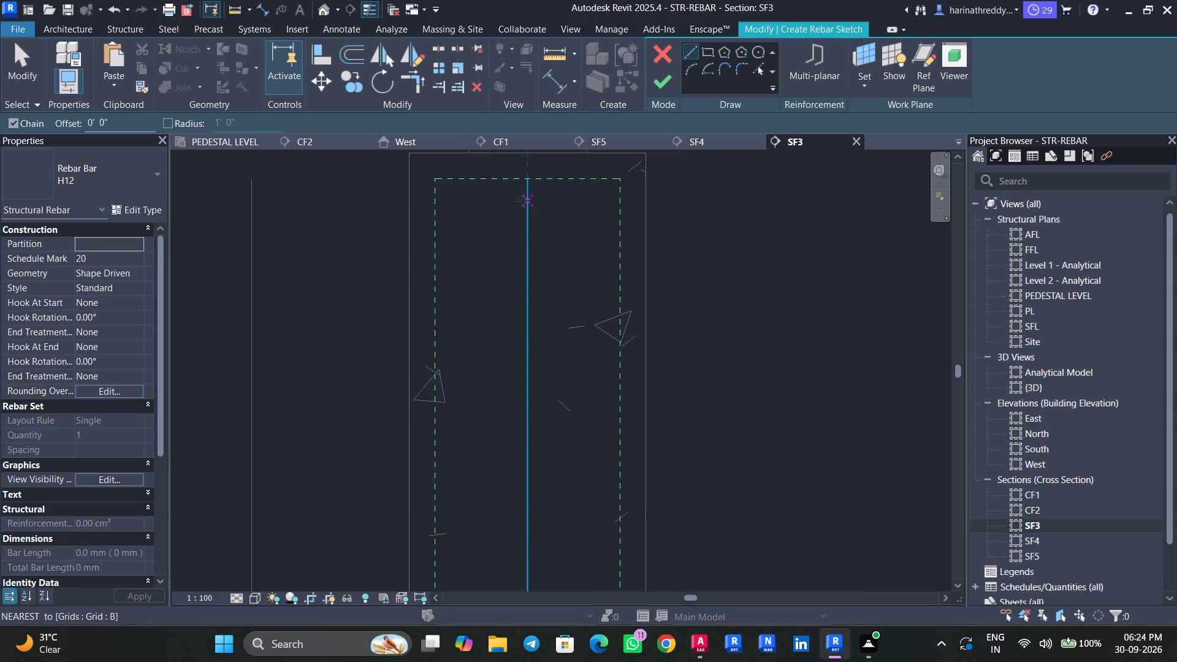
pyautogui.click(526, 192)
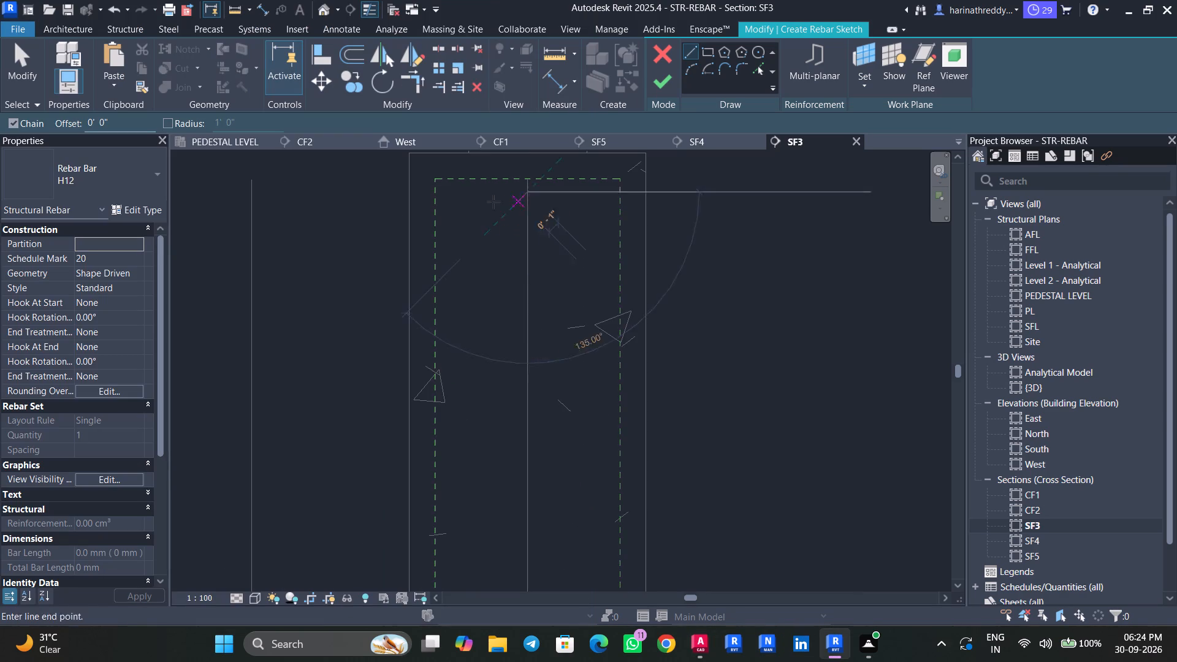
pyautogui.click(455, 196)
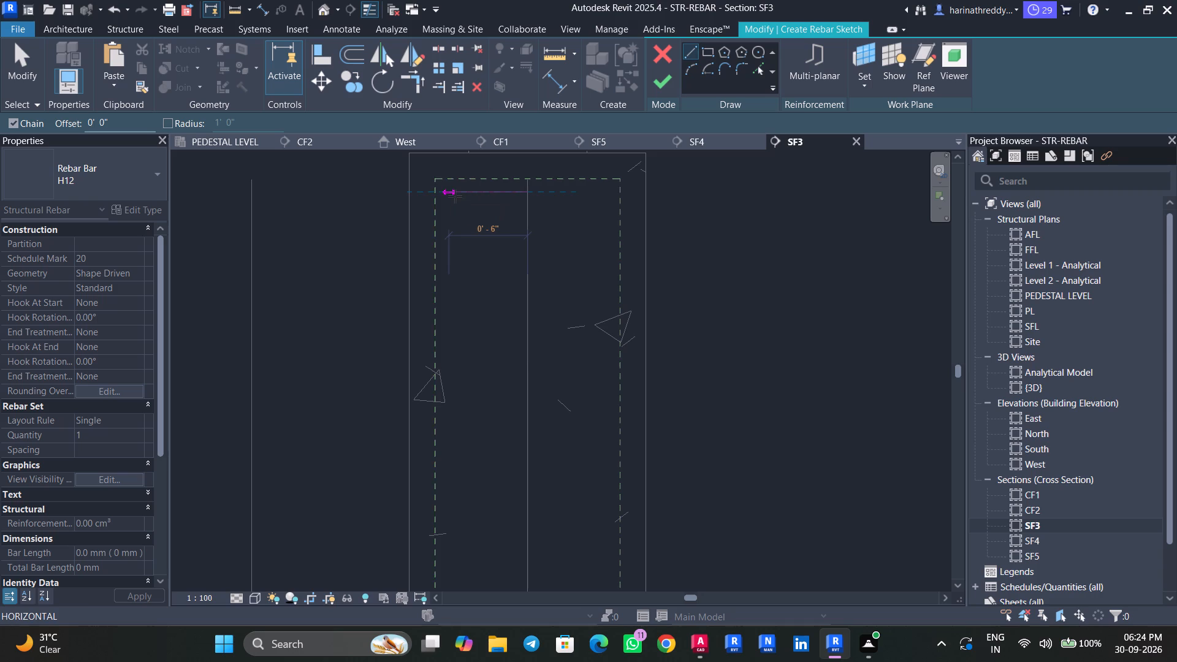
pyautogui.moveTo(451, 325); pyautogui.dragTo(462, 185, button='middle')
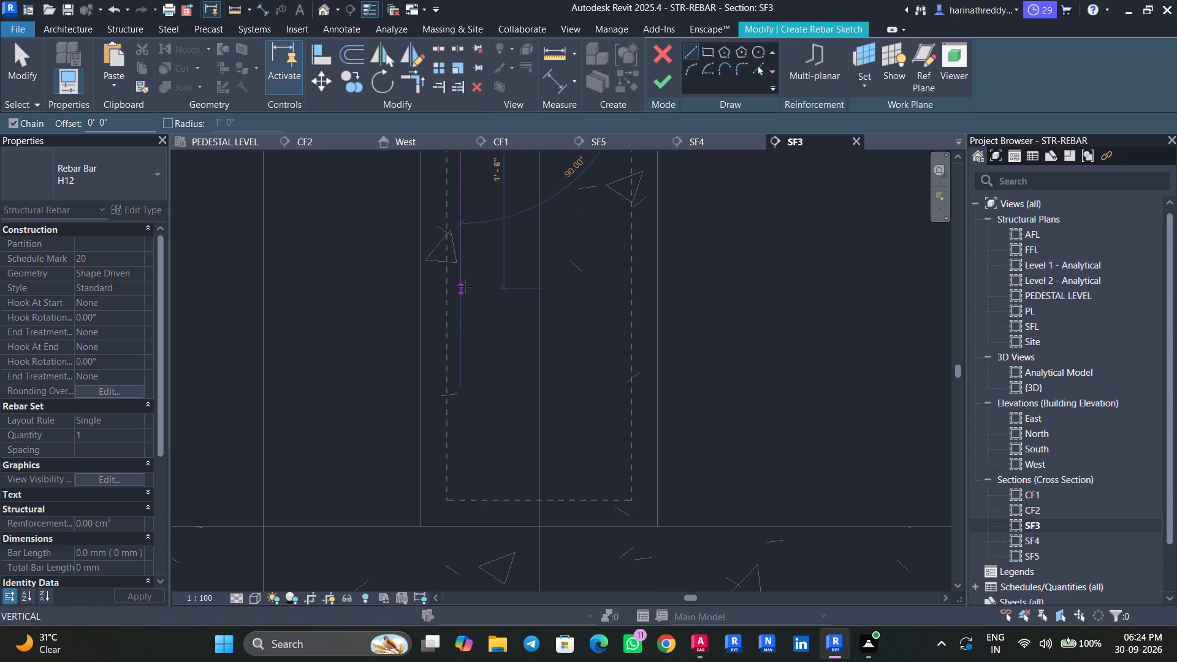
pyautogui.moveTo(465, 286); pyautogui.dragTo(470, 148, button='middle')
pyautogui.moveTo(465, 354); pyautogui.dragTo(467, 178, button='middle')
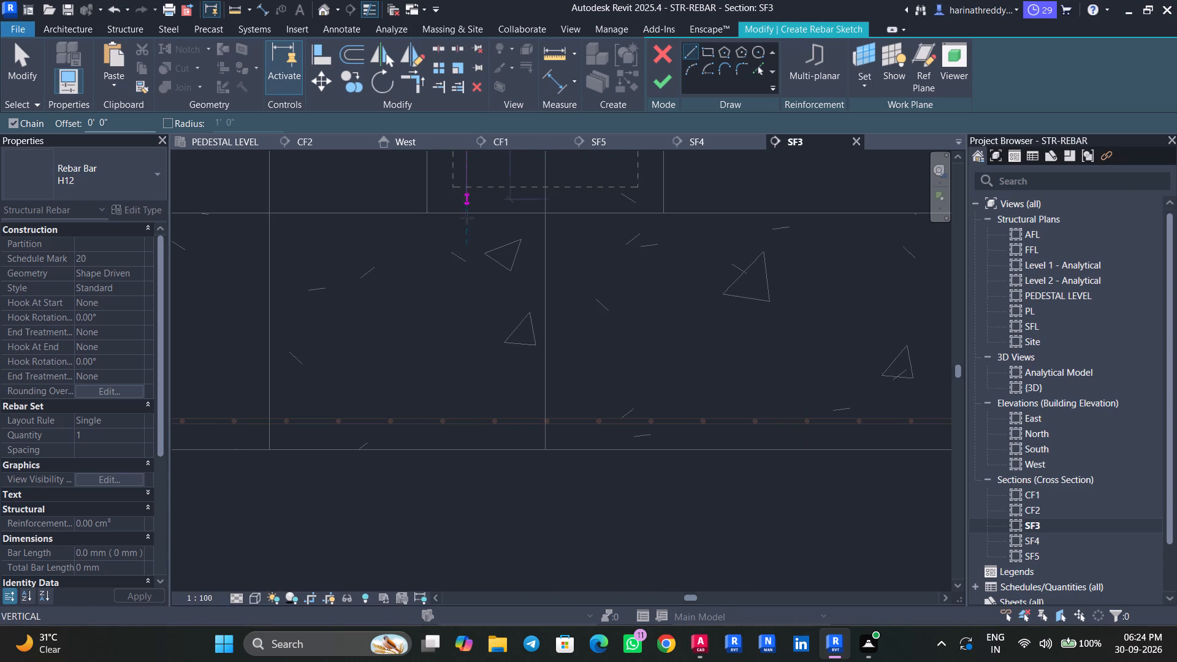
pyautogui.click(468, 390)
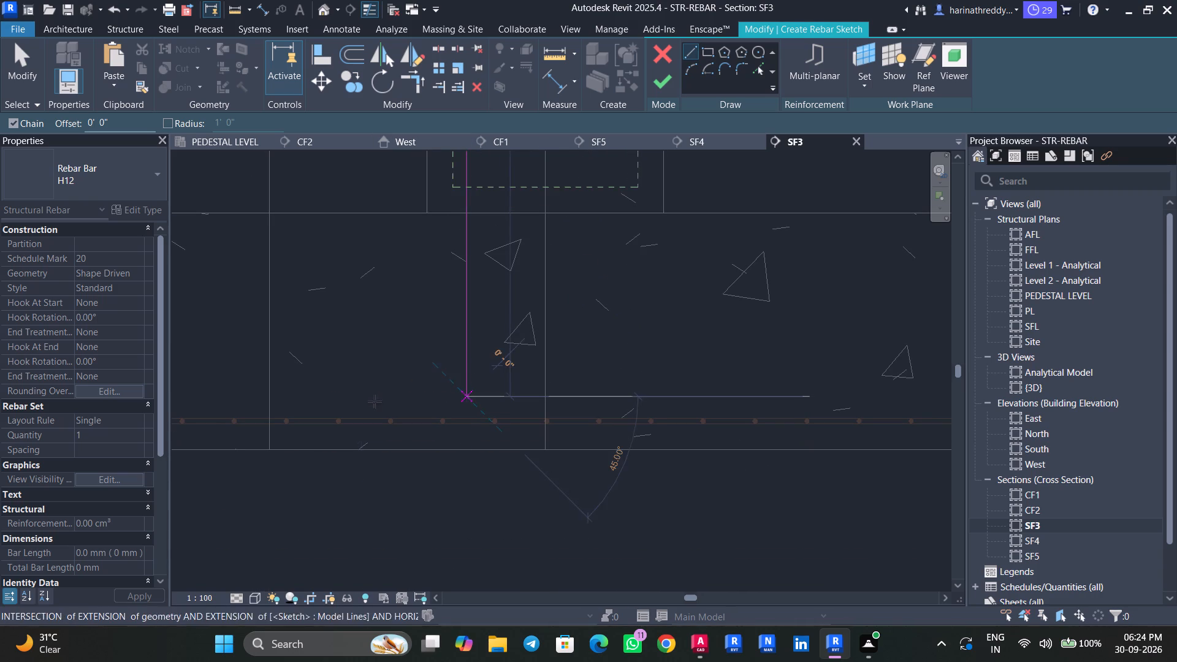
pyautogui.click(300, 396)
pyautogui.press('Escape')
pyautogui.press('Escape')
pyautogui.press('Escape')
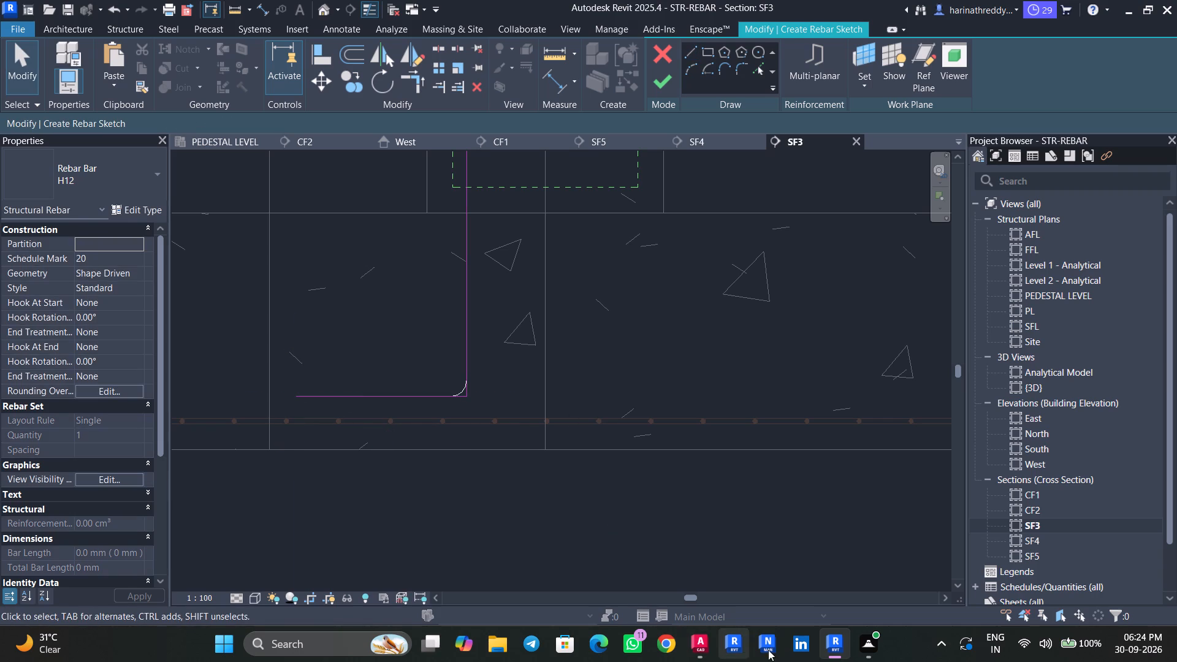
# Check the bar feet in the AutoCAD typical section, and nudge the sketched foot line slightly up above the footing mesh in Revit.
pyautogui.click(706, 648)
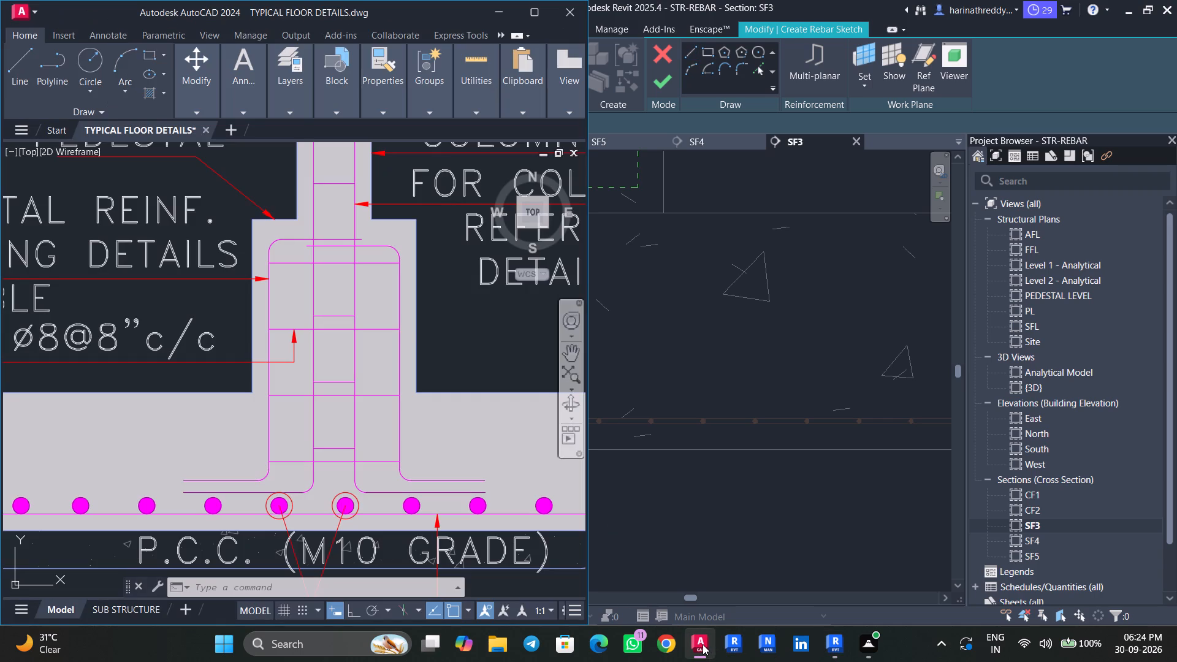
pyautogui.click(828, 643)
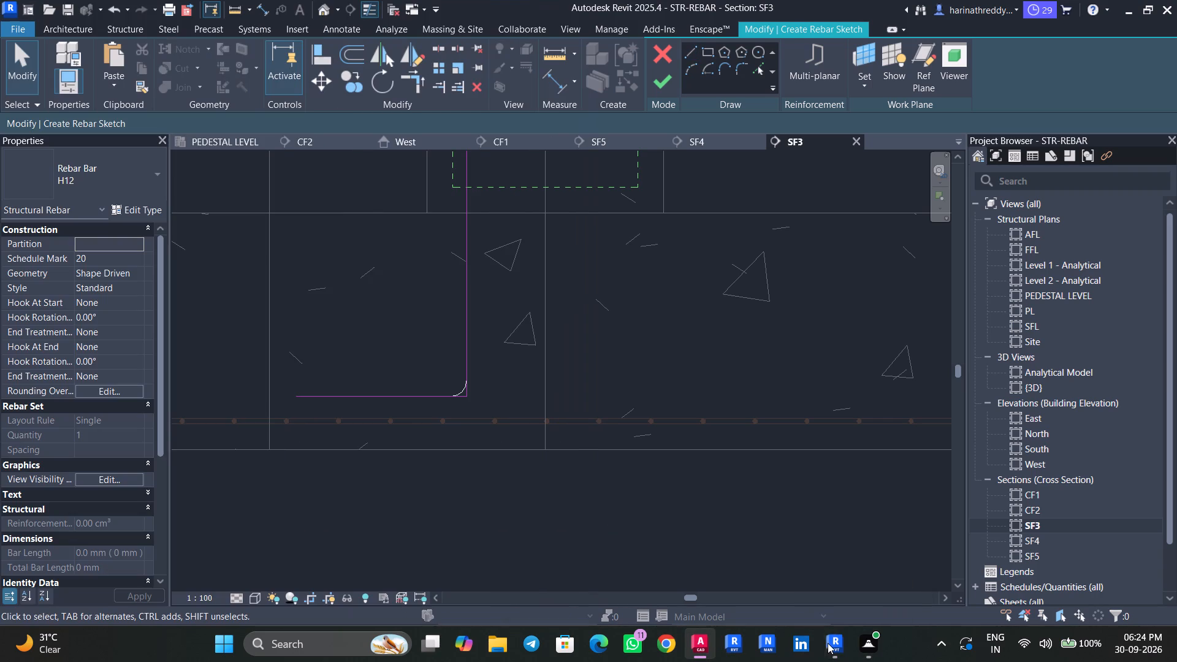
pyautogui.click(397, 395)
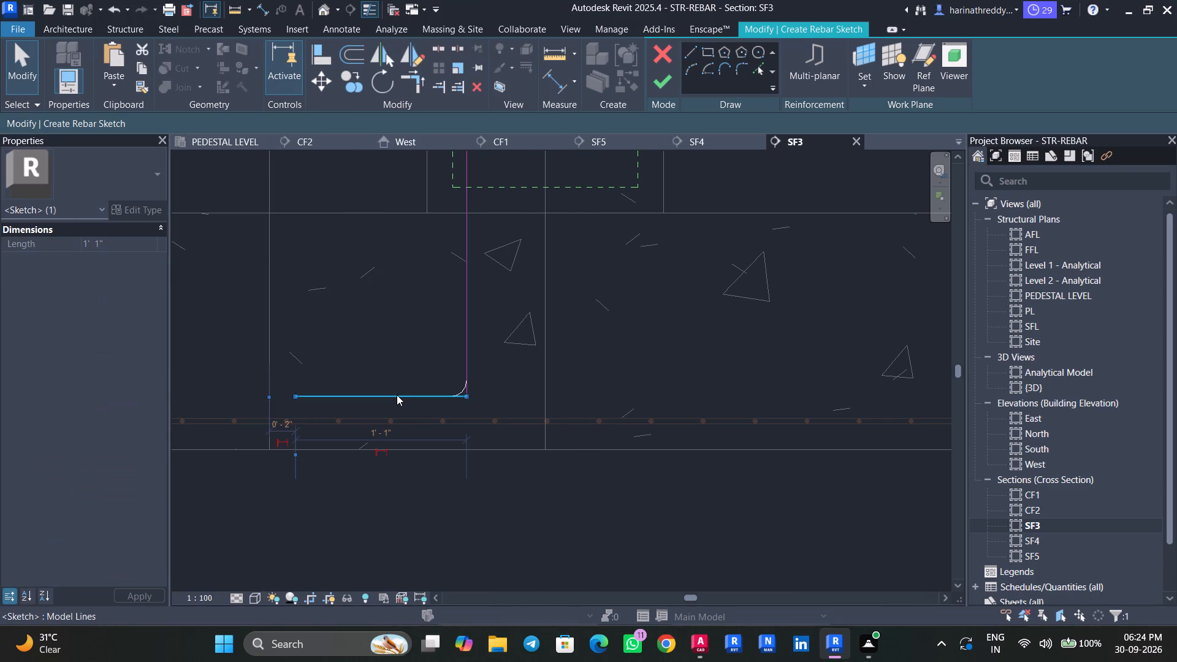
pyautogui.press('Up')
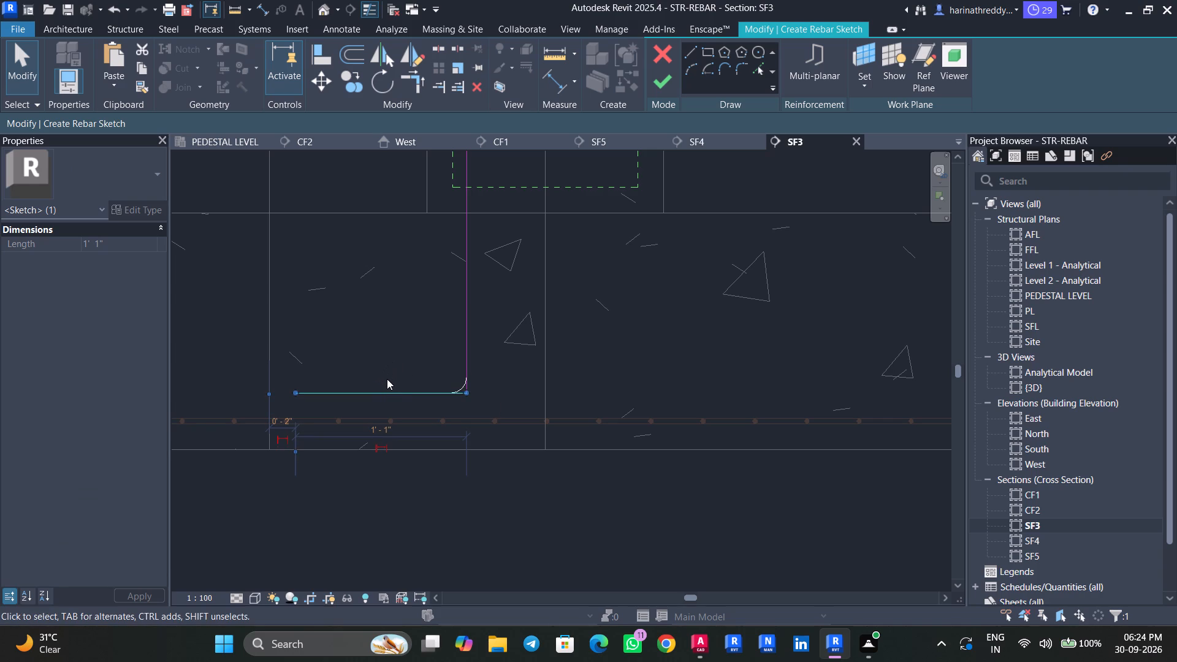
pyautogui.press('Escape')
pyautogui.press('Escape')
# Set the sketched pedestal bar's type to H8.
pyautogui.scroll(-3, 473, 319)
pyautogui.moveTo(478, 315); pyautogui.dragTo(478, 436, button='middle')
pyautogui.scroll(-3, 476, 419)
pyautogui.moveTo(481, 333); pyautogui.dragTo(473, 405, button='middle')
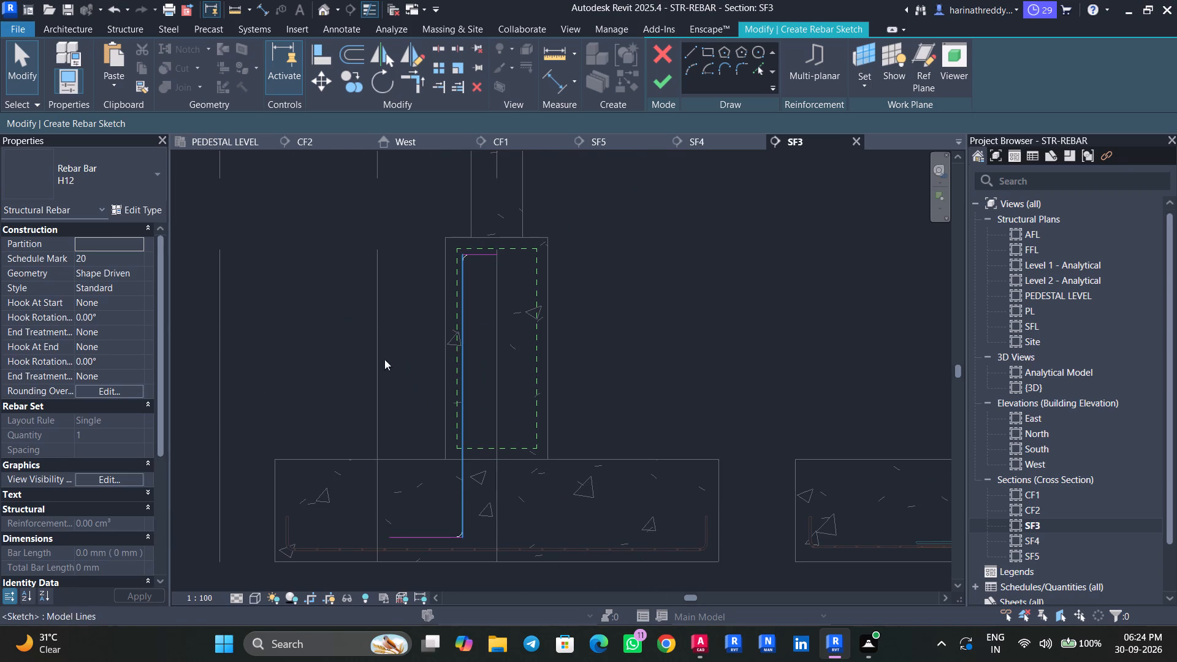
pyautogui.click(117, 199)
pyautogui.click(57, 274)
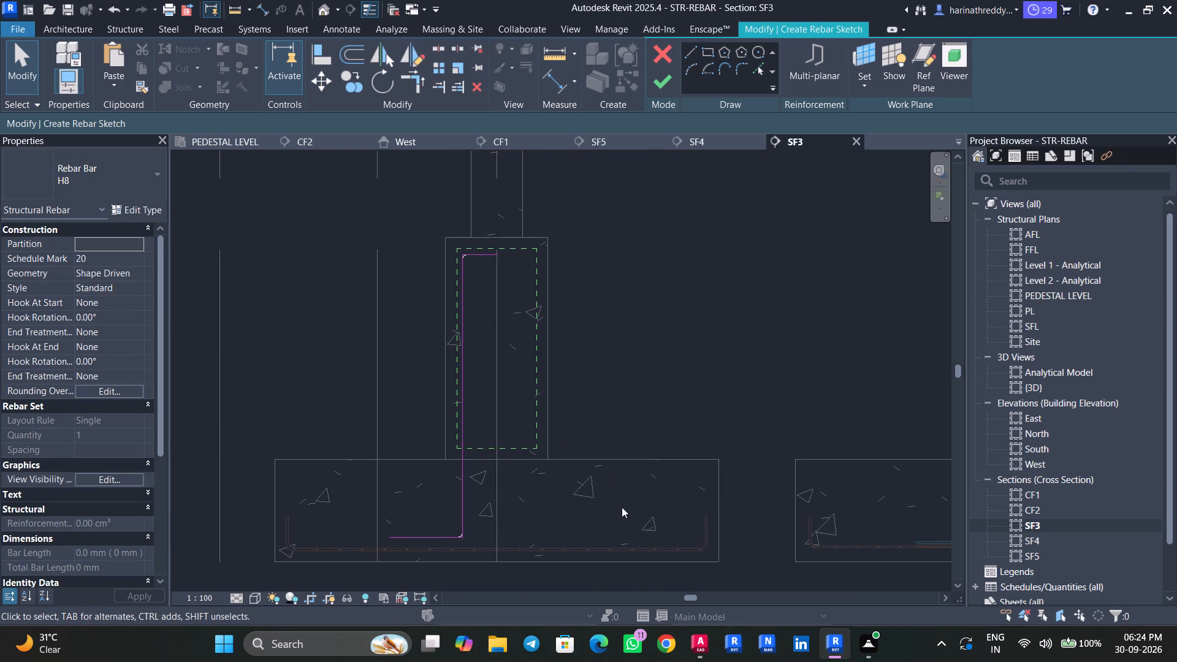
# Switch to AutoCAD and examine the pedestal bars, ties and reinforcement notes in the typical section of shoe footing.
pyautogui.click(700, 655)
pyautogui.scroll(-2, 311, 360)
pyautogui.scroll(1, 294, 374)
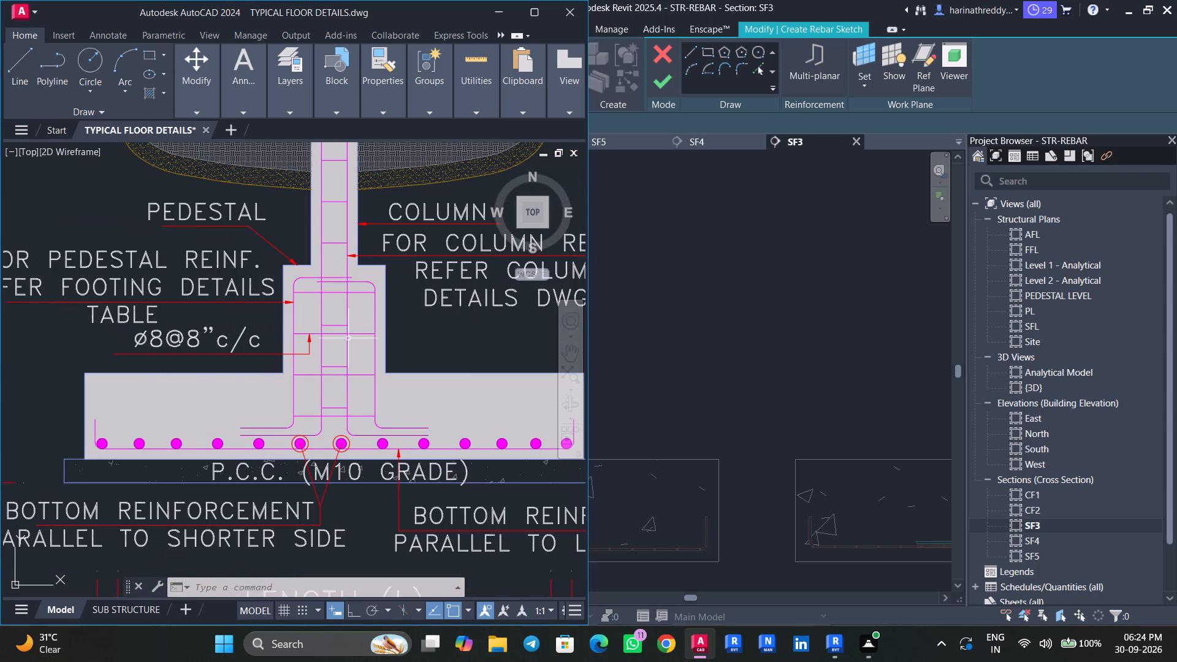
pyautogui.moveTo(394, 367); pyautogui.dragTo(378, 378, button='middle')
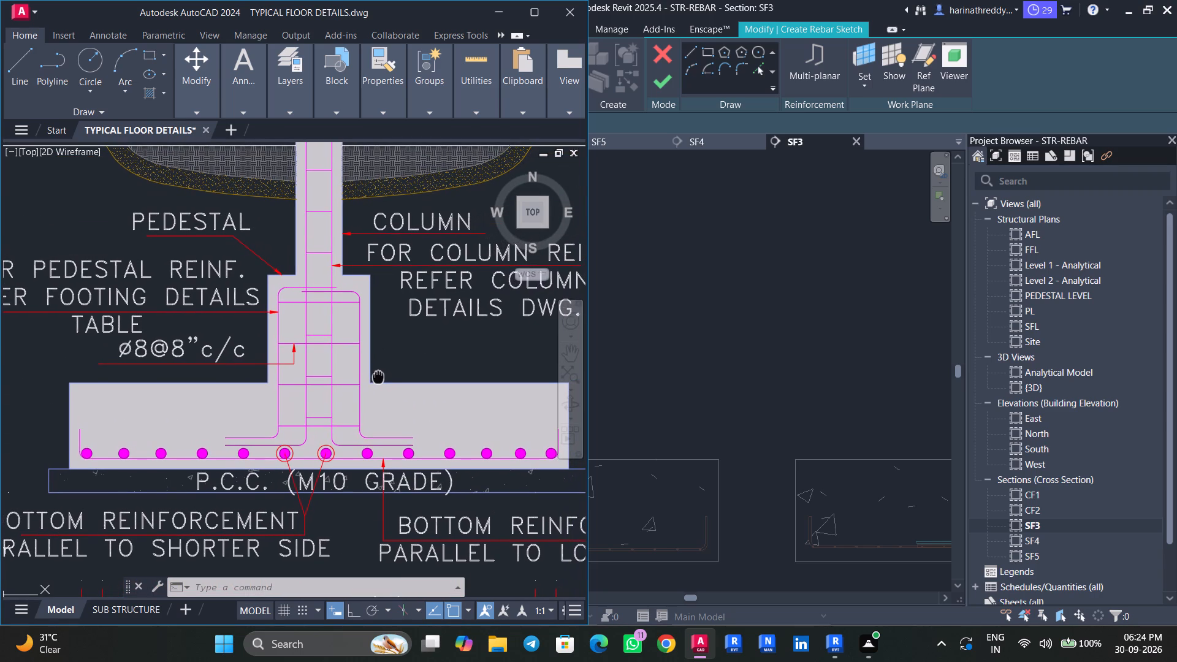
pyautogui.moveTo(378, 378); pyautogui.dragTo(487, 378, button='middle')
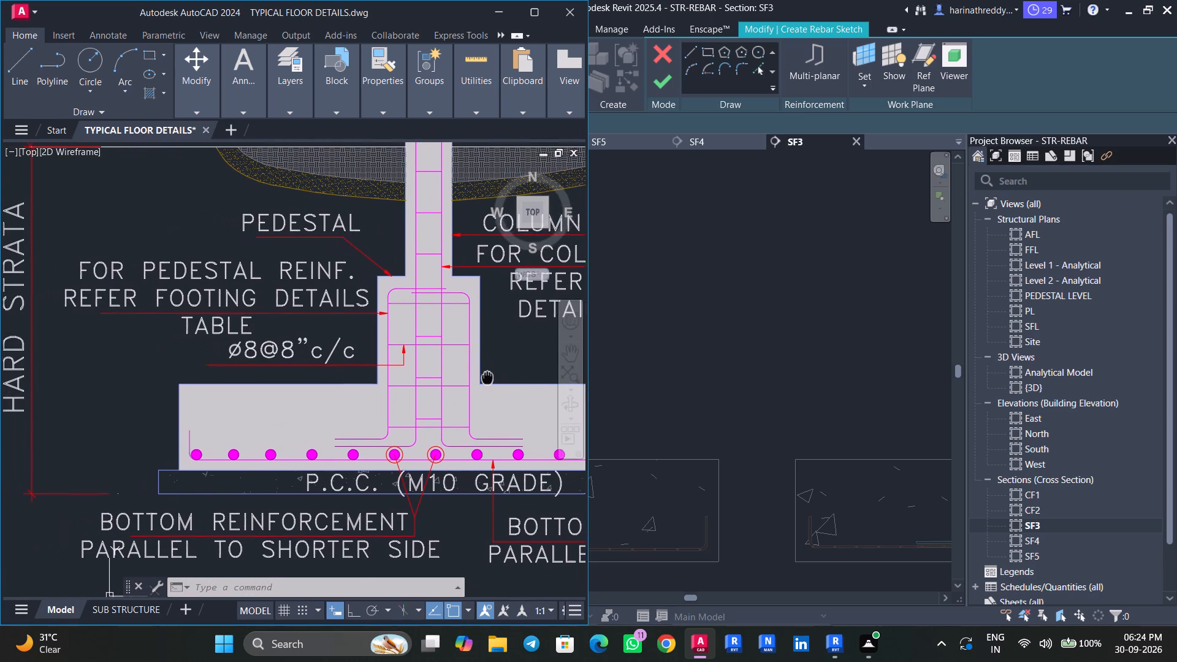
pyautogui.moveTo(487, 378); pyautogui.dragTo(400, 301, button='middle')
pyautogui.scroll(-2, 398, 303)
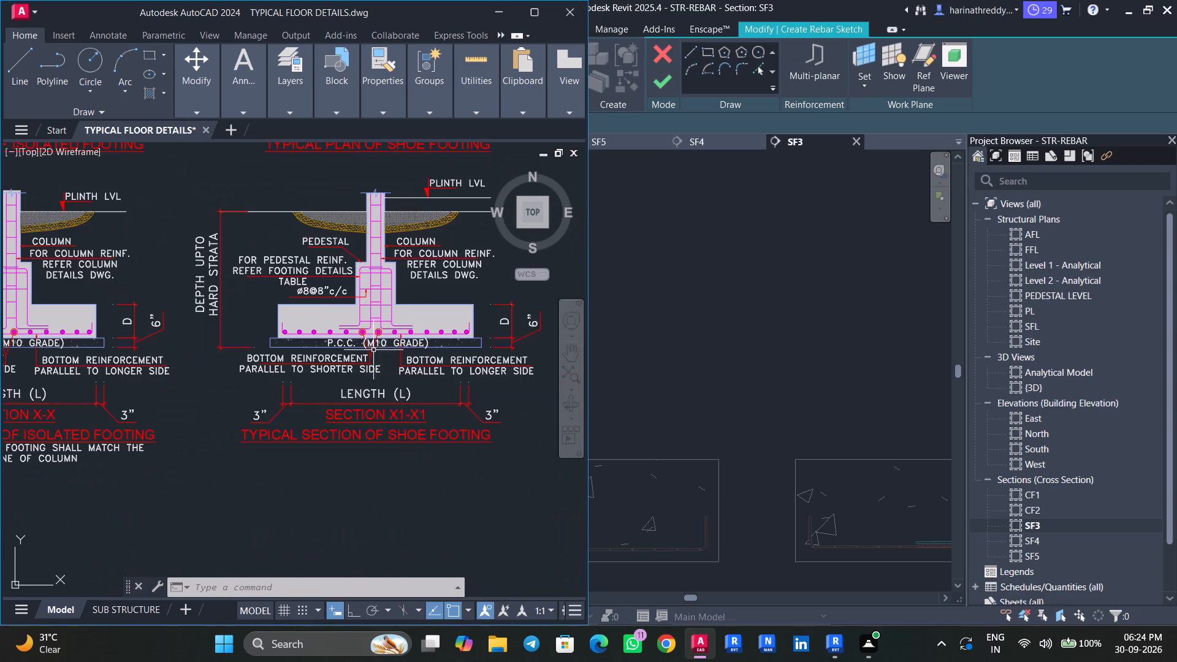
pyautogui.scroll(1, 434, 363)
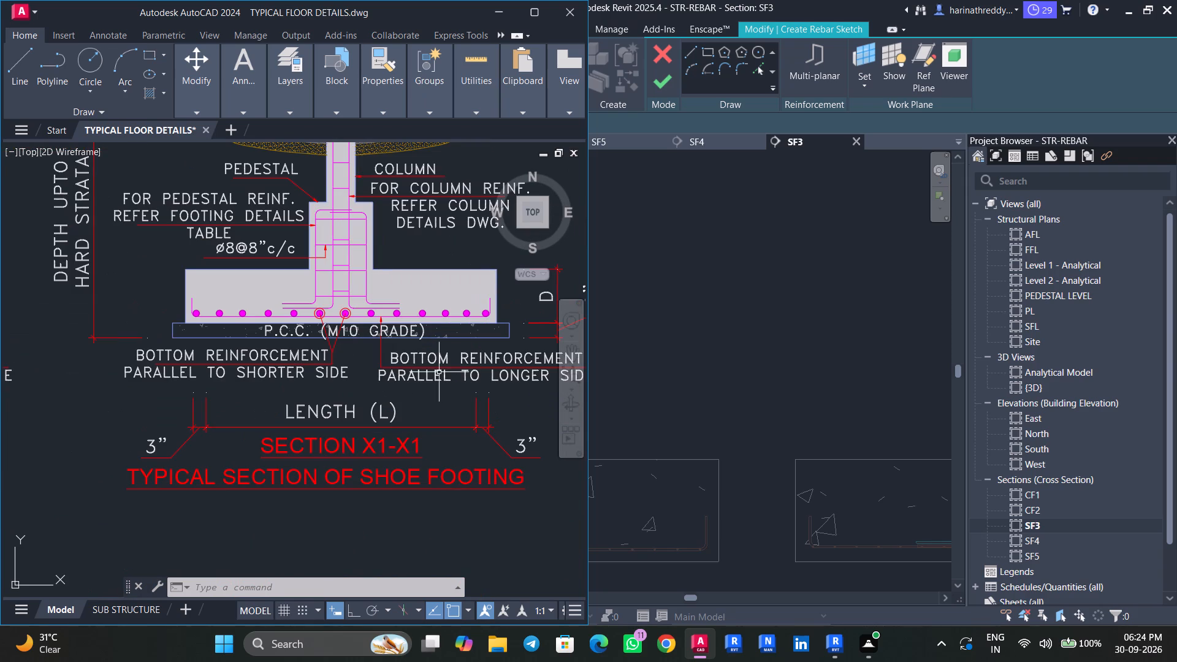
pyautogui.moveTo(439, 372); pyautogui.dragTo(428, 404, button='middle')
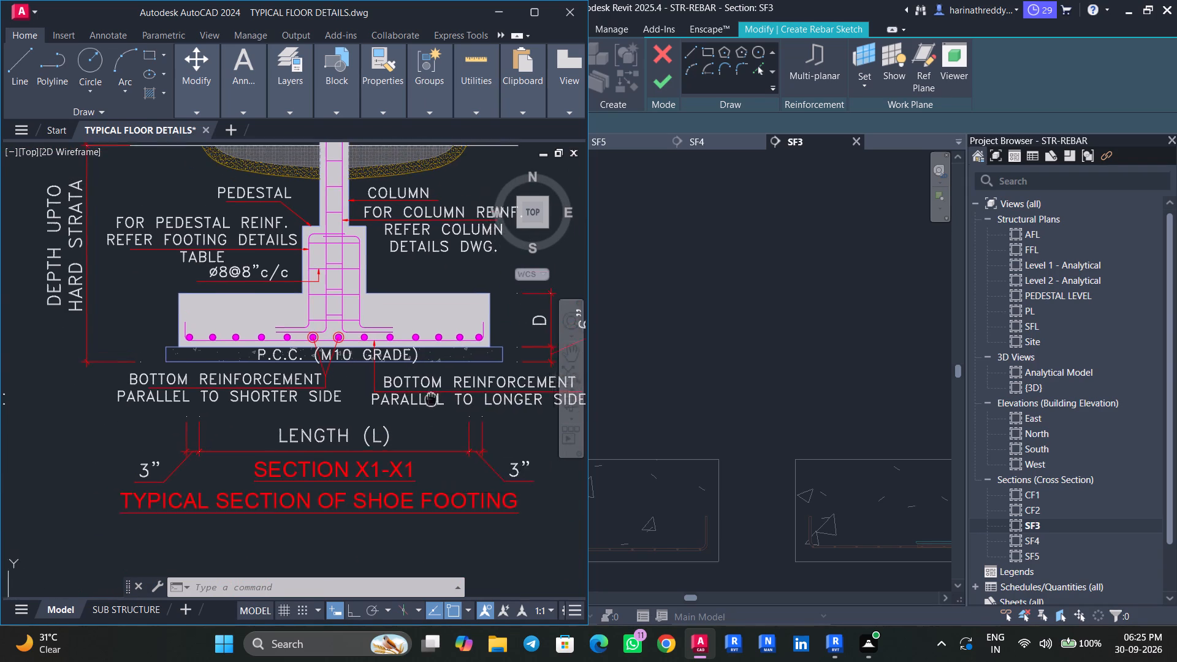
pyautogui.moveTo(428, 404); pyautogui.dragTo(386, 460, button='middle')
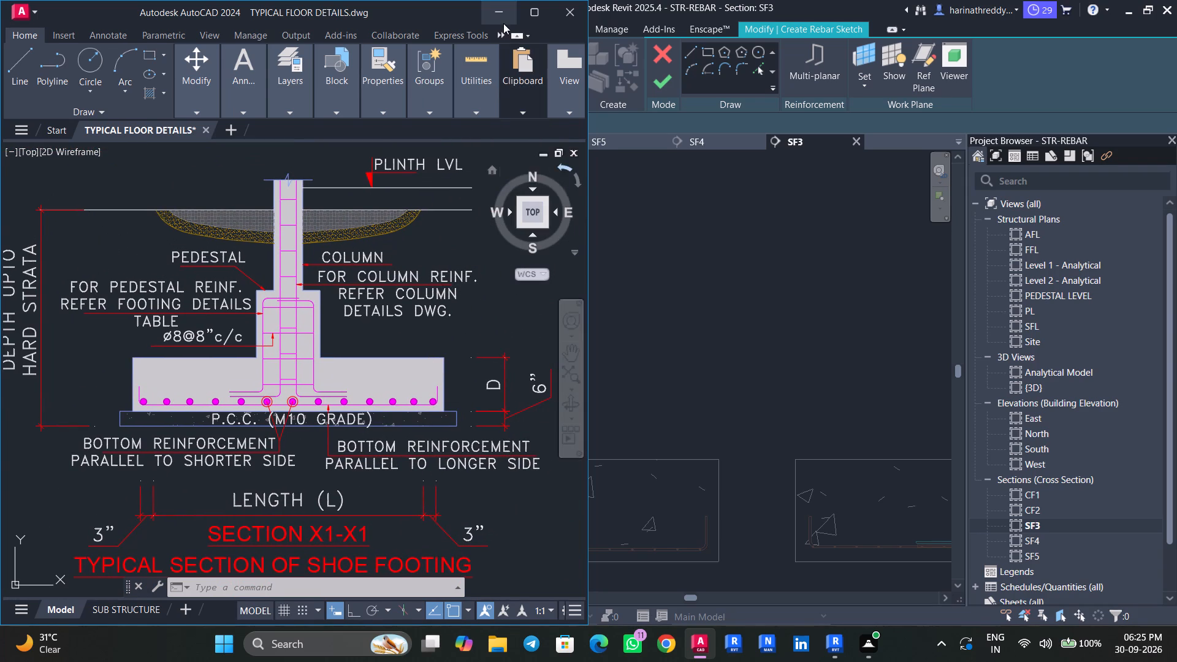
pyautogui.click(503, 23)
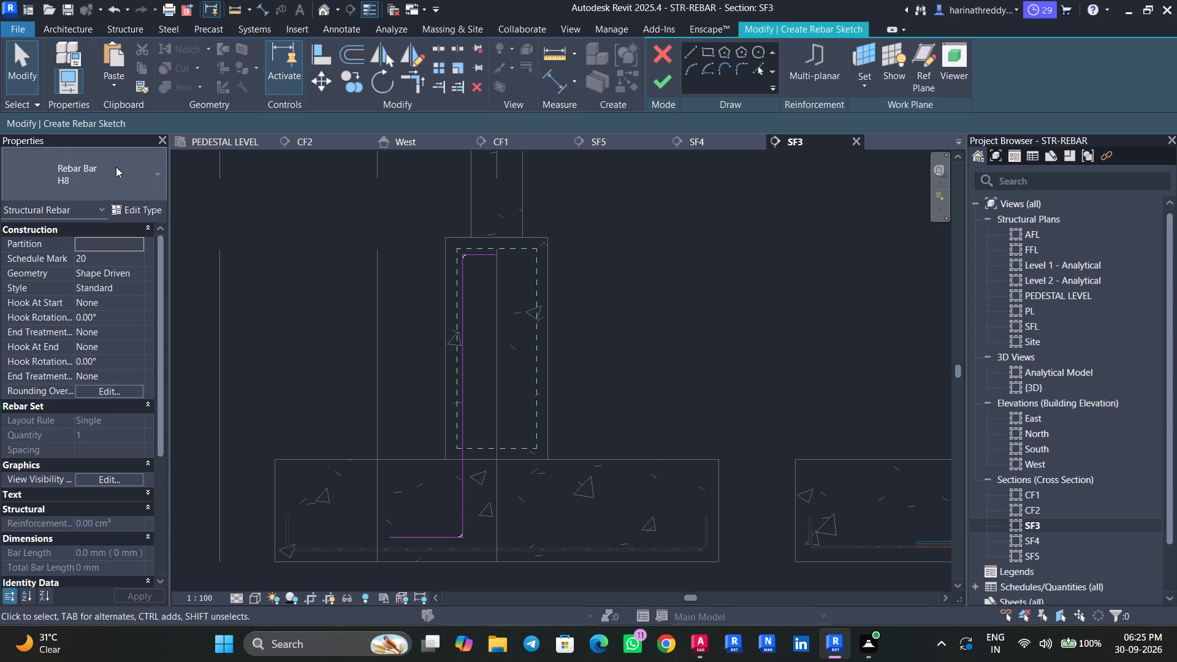
# Set the sketched bar's type to H12 in Revit and finish the SF3 pedestal rebar sketch.
pyautogui.click(116, 167)
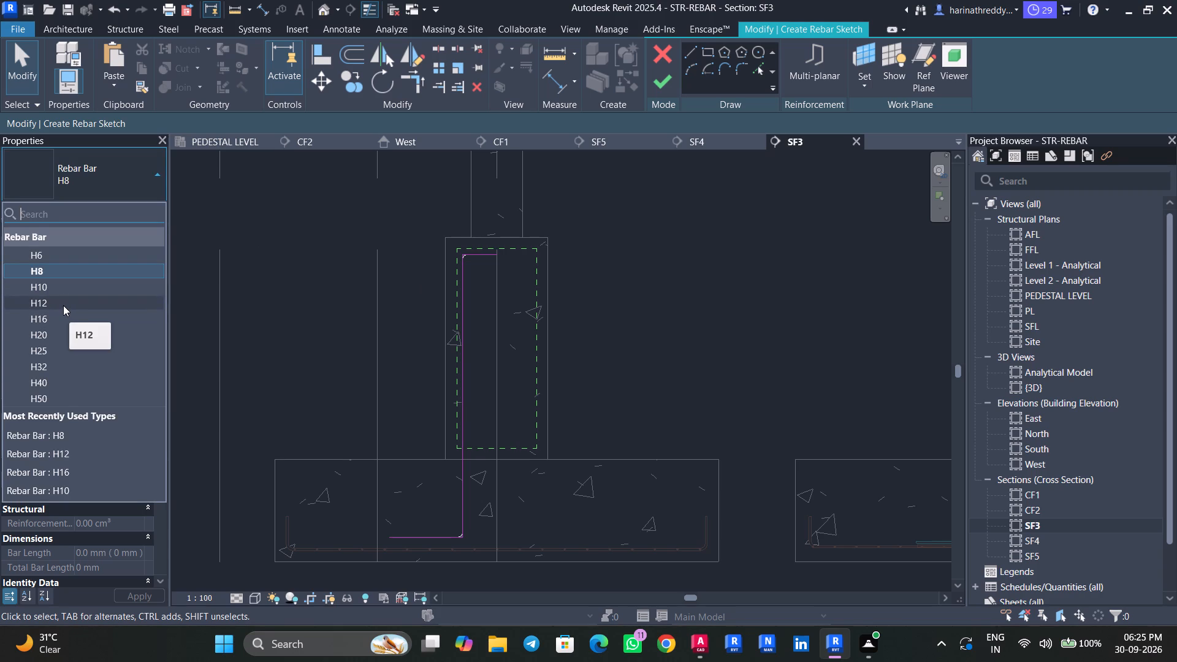
pyautogui.click(63, 305)
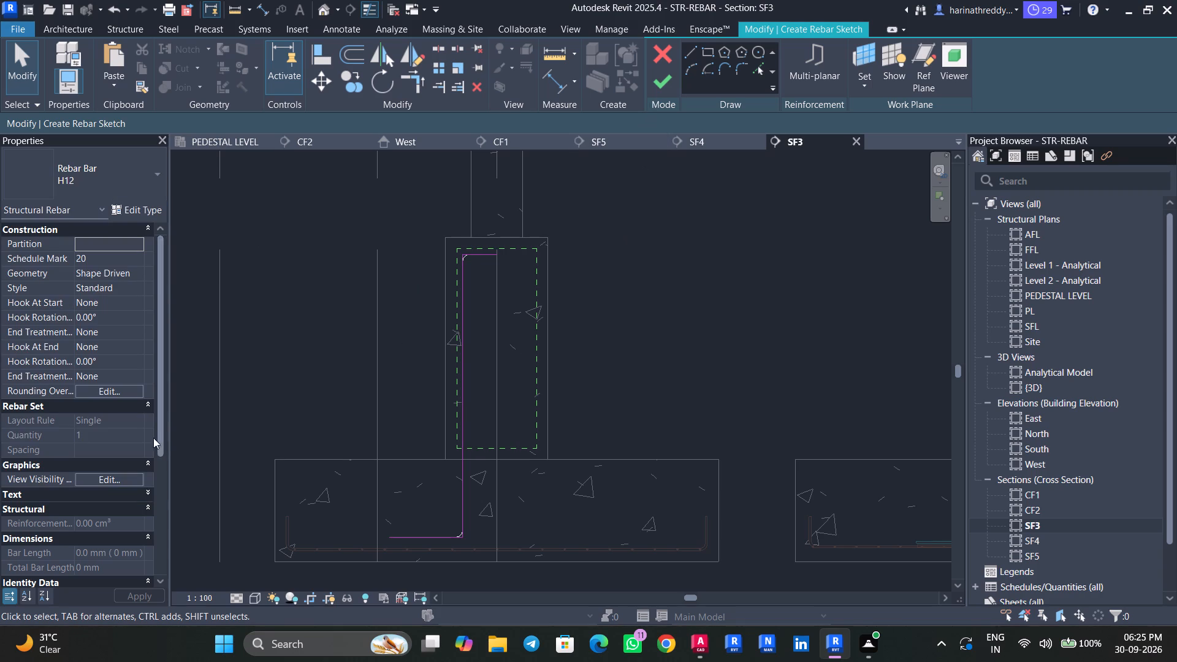
pyautogui.click(652, 88)
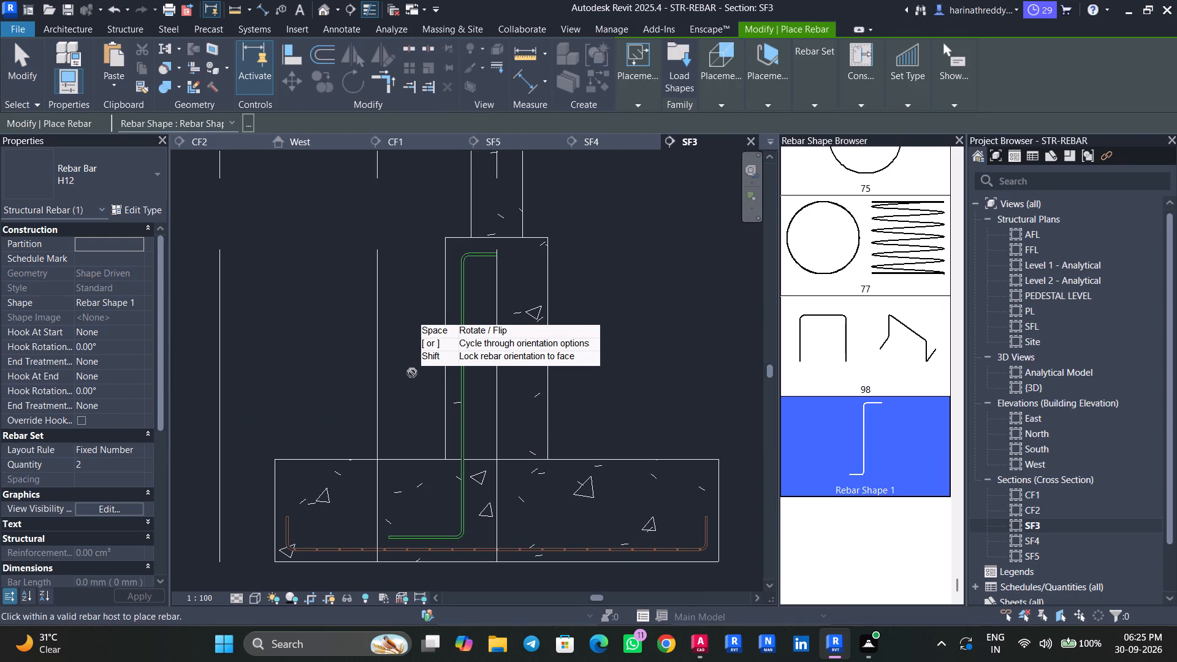
pyautogui.press('Escape')
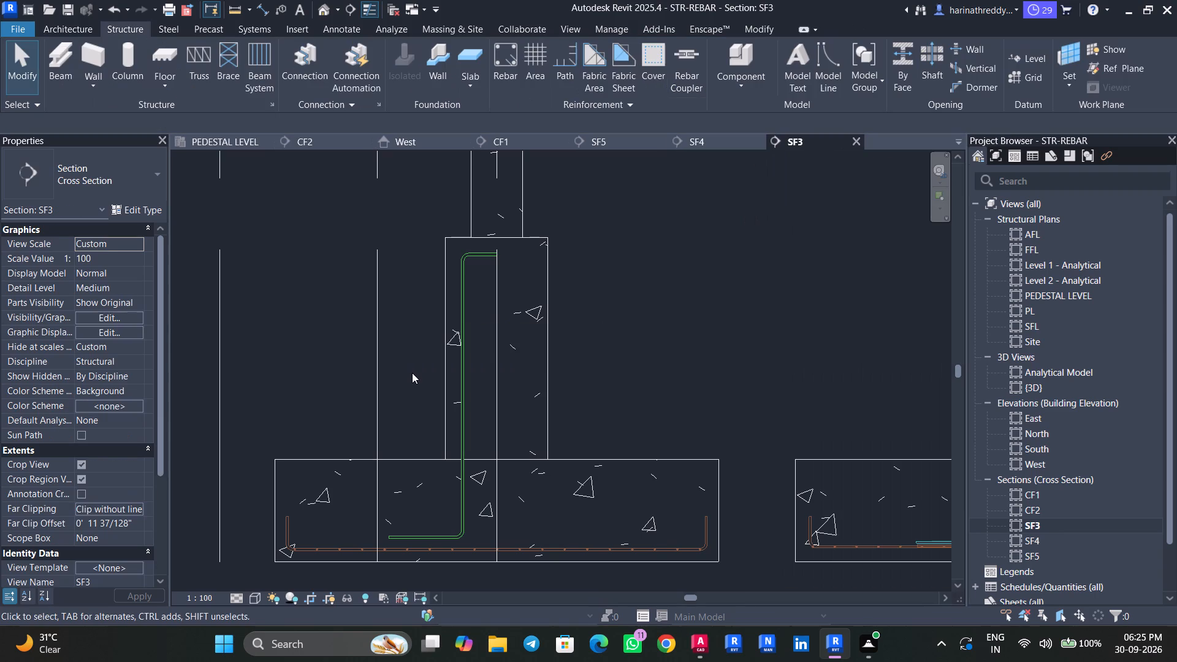
# Set the new SF3 pedestal bar's layout rule to Fixed Number with a quantity of 6.
pyautogui.click(462, 352)
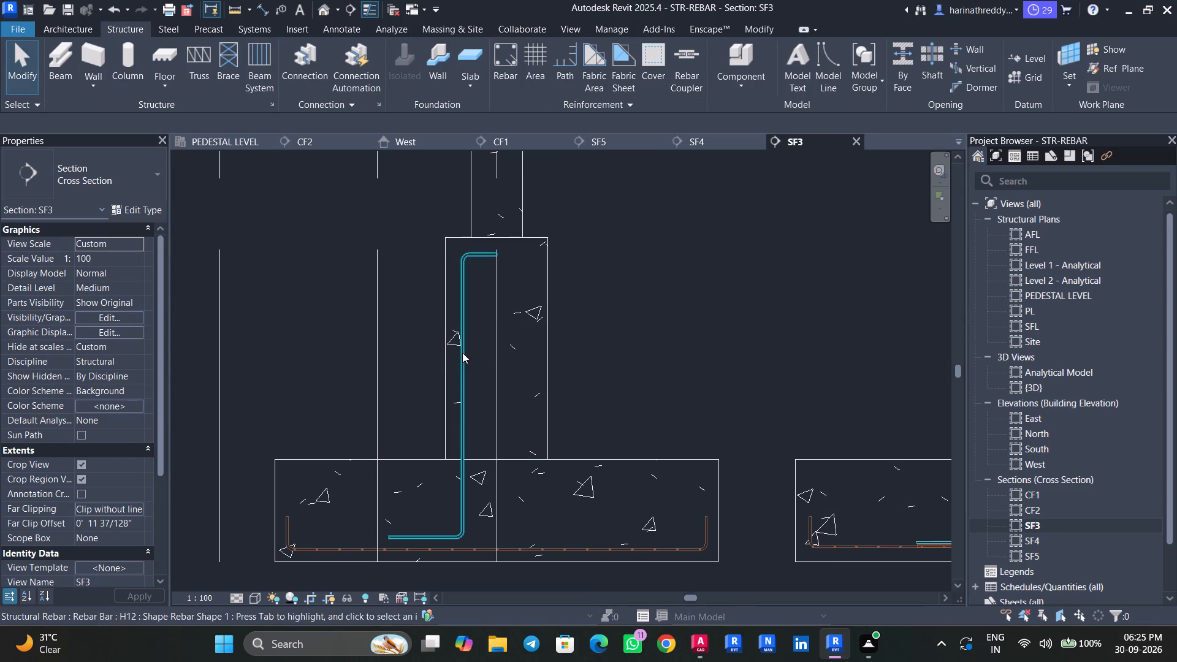
pyautogui.click(136, 479)
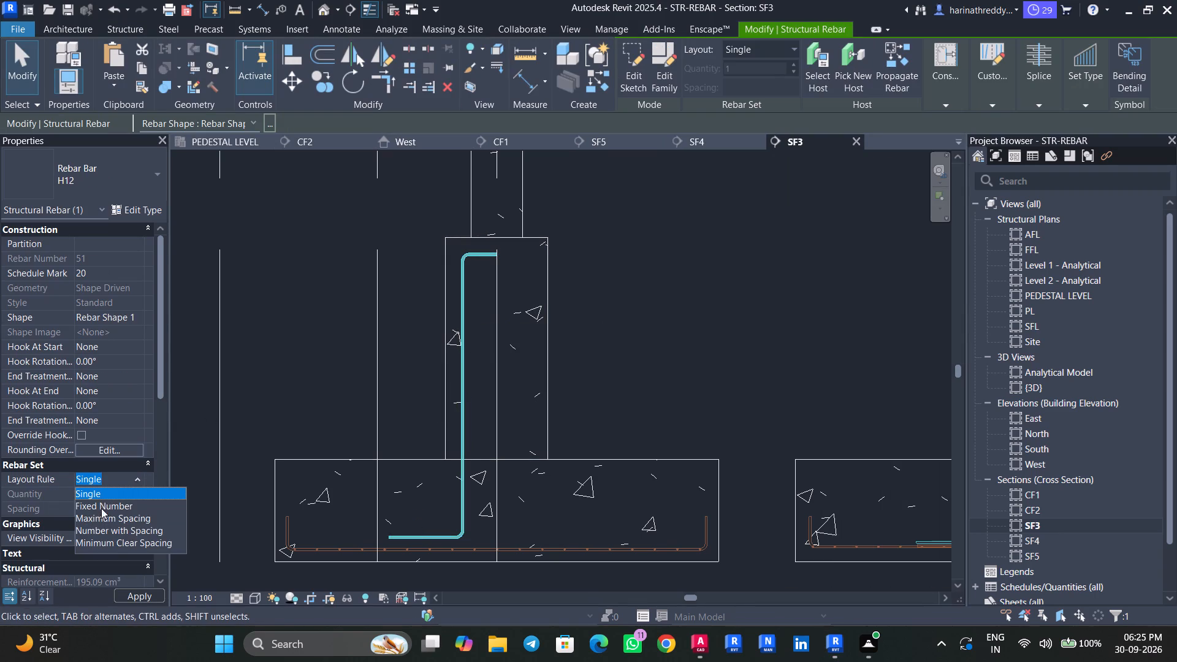
pyautogui.click(101, 508)
pyautogui.click(114, 493)
pyautogui.press('6')
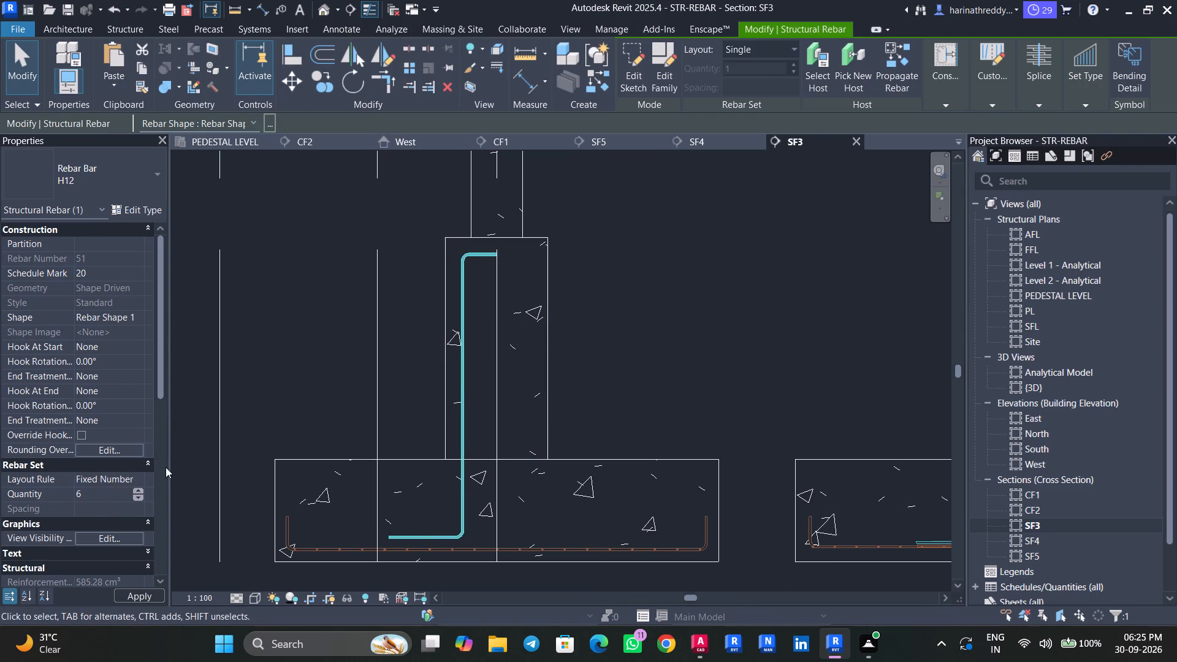
pyautogui.press('Escape')
# Change the SF3 pedestal bar set's type to H10.
pyautogui.click(462, 370)
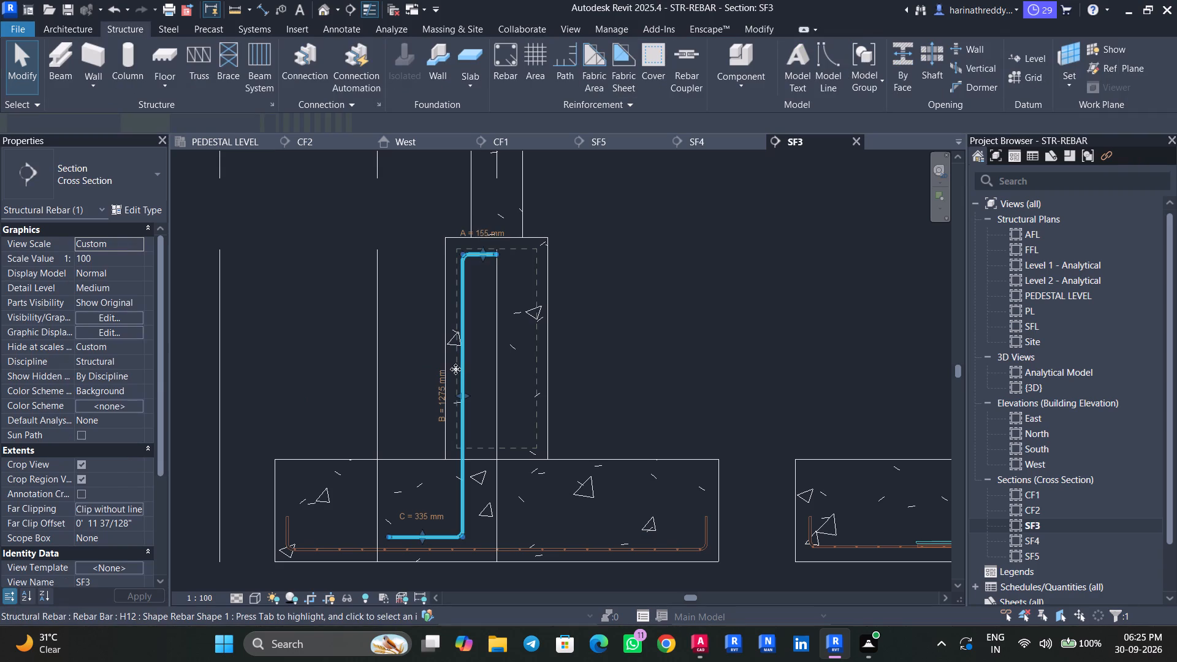
pyautogui.click(132, 182)
pyautogui.click(64, 285)
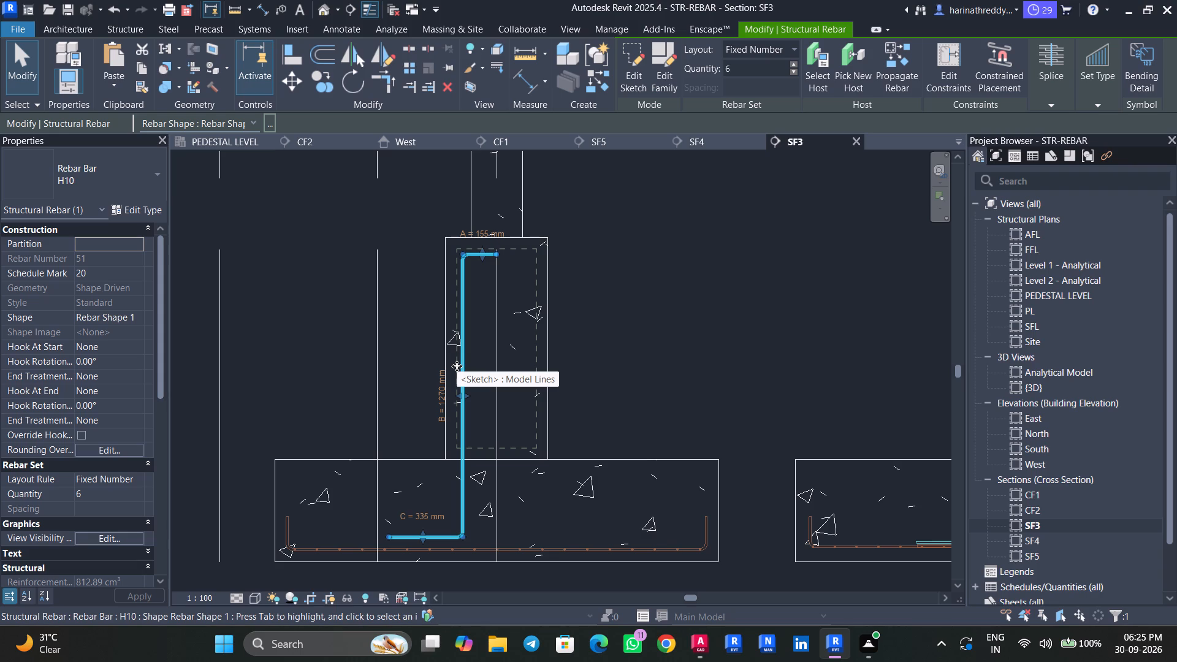
pyautogui.press('Escape')
pyautogui.press('Escape')
# Recheck the typical shoe footing section in AutoCAD, and extend the SF3 pedestal bar's top leg in Revit to about 315 mm.
pyautogui.click(694, 642)
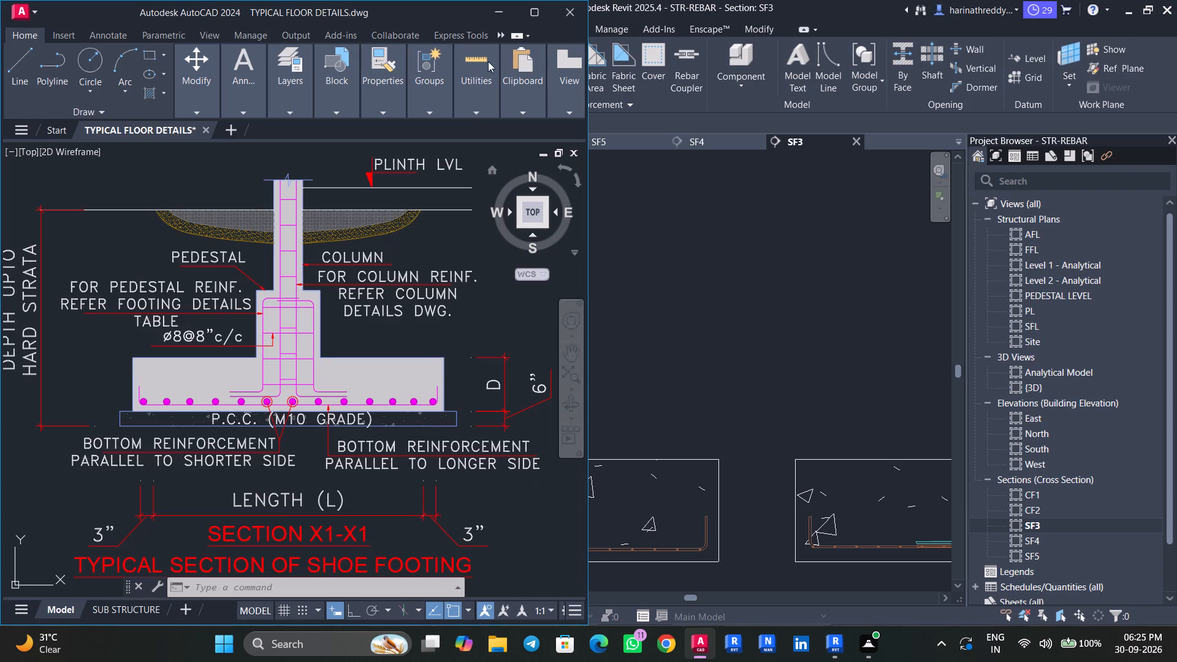
pyautogui.click(480, 27)
pyautogui.click(486, 6)
pyautogui.scroll(5, 502, 274)
pyautogui.click(468, 244)
pyautogui.scroll(2, 481, 246)
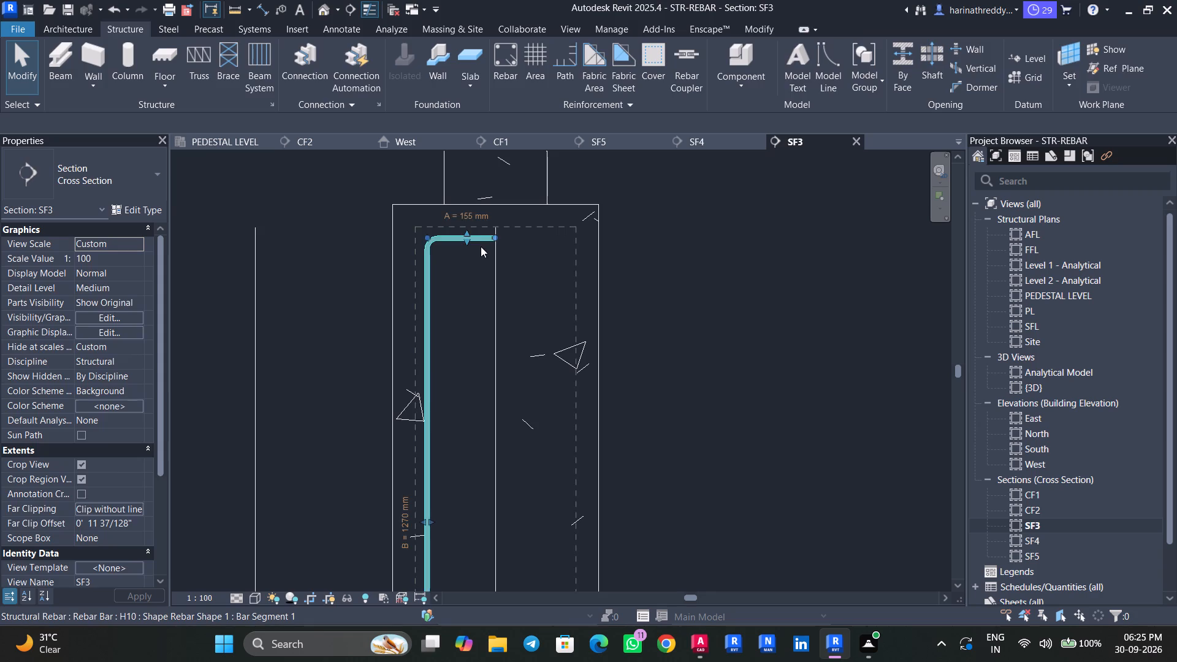
pyautogui.scroll(6, 481, 246)
pyautogui.moveTo(527, 226); pyautogui.dragTo(729, 225)
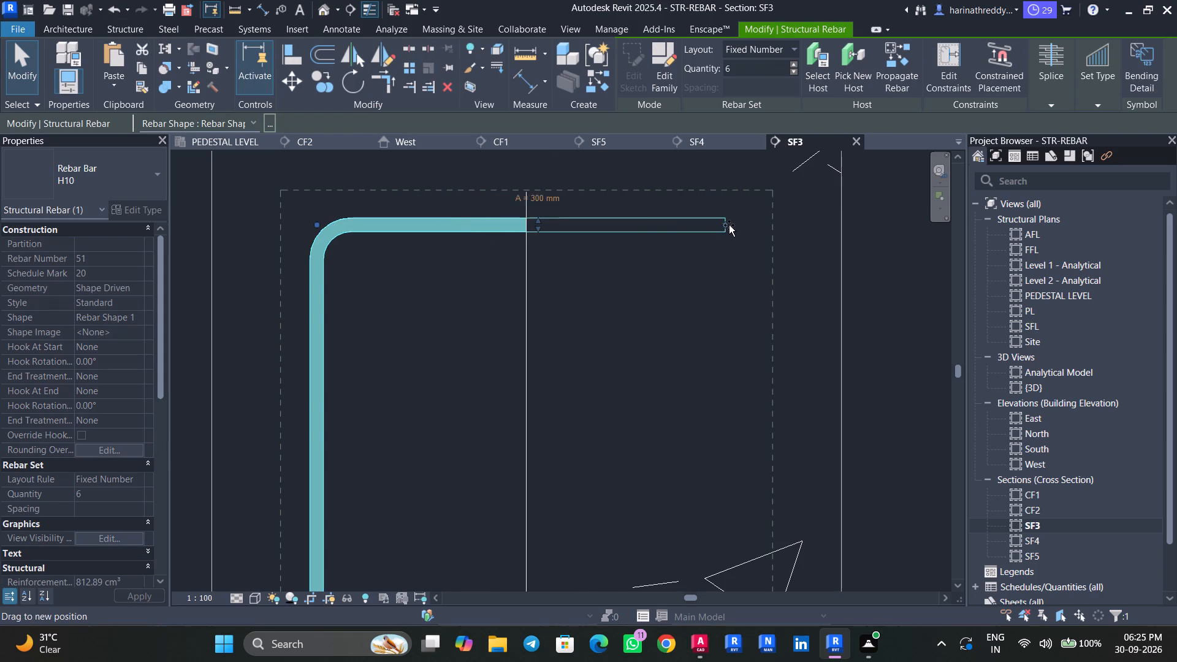
pyautogui.moveTo(729, 225); pyautogui.dragTo(745, 225)
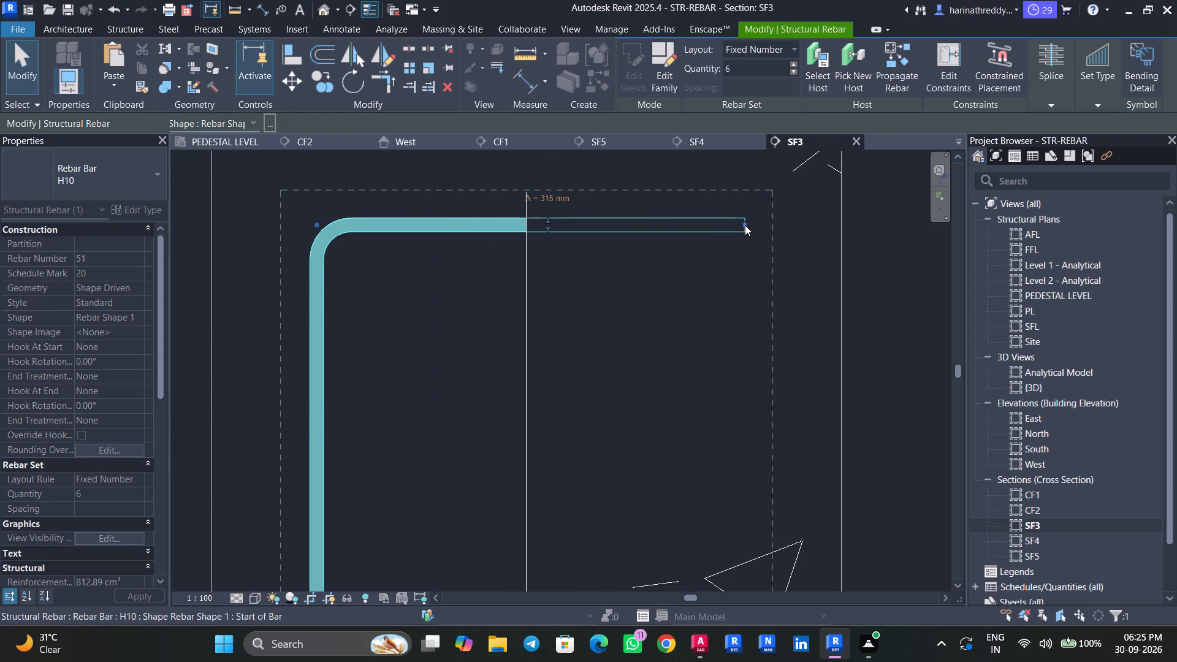
# Start a sketched H12 rebar hosted by the SF3 pedestal column in the SF3 section.
pyautogui.scroll(-4, 663, 294)
pyautogui.moveTo(663, 294); pyautogui.dragTo(600, 238, button='middle')
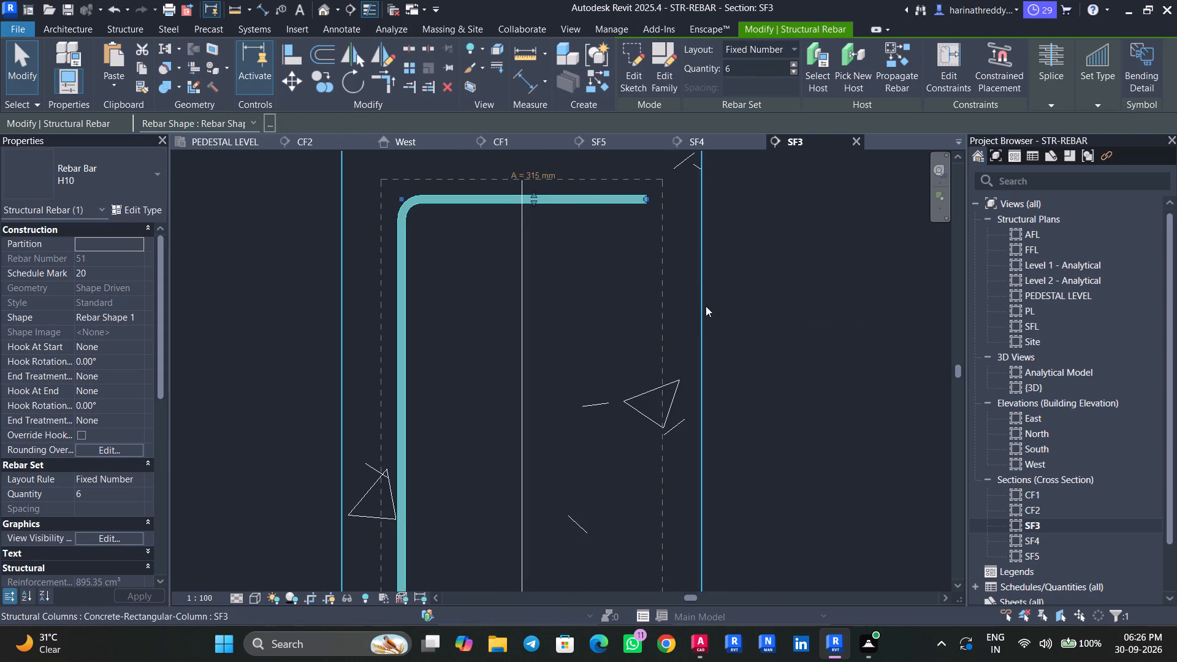
pyautogui.scroll(-3, 724, 319)
pyautogui.moveTo(722, 315); pyautogui.dragTo(608, 207, button='middle')
pyautogui.doubleClick(693, 287)
pyautogui.scroll(-4, 693, 287)
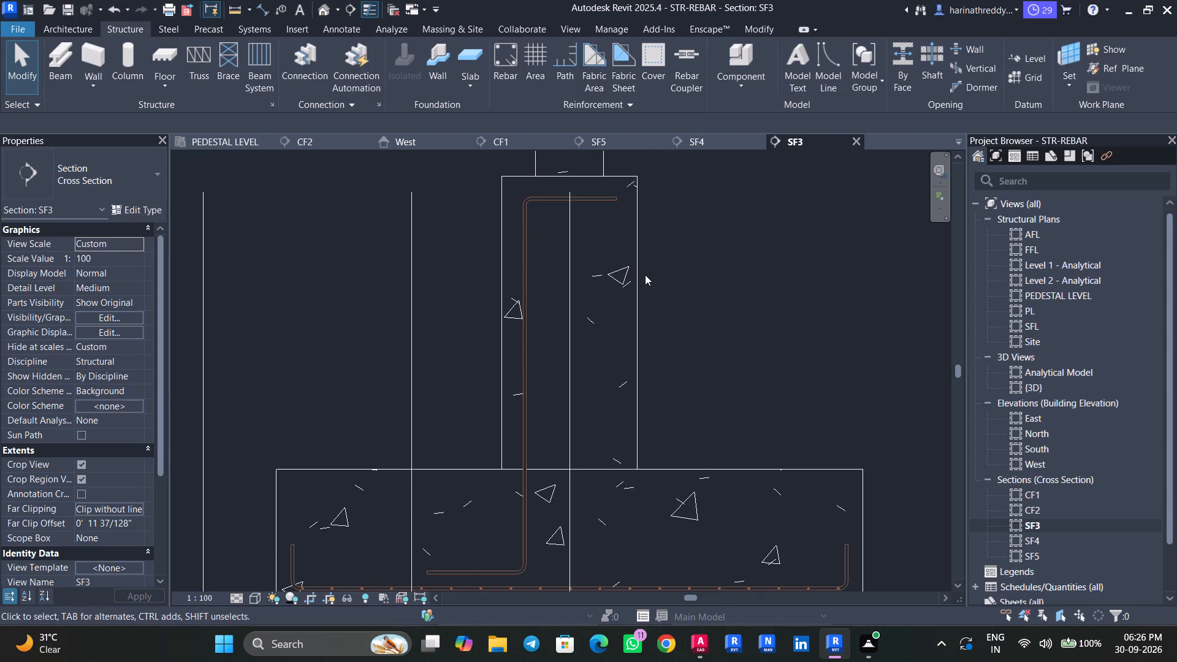
pyautogui.click(645, 275)
pyautogui.click(639, 276)
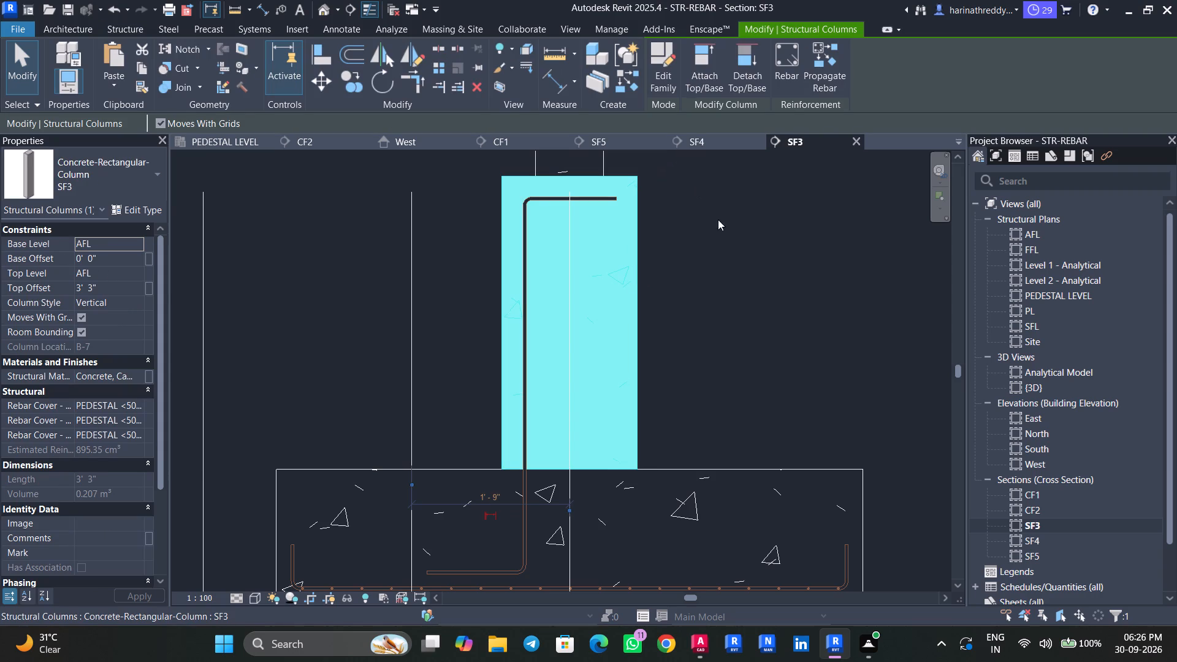
pyautogui.click(793, 88)
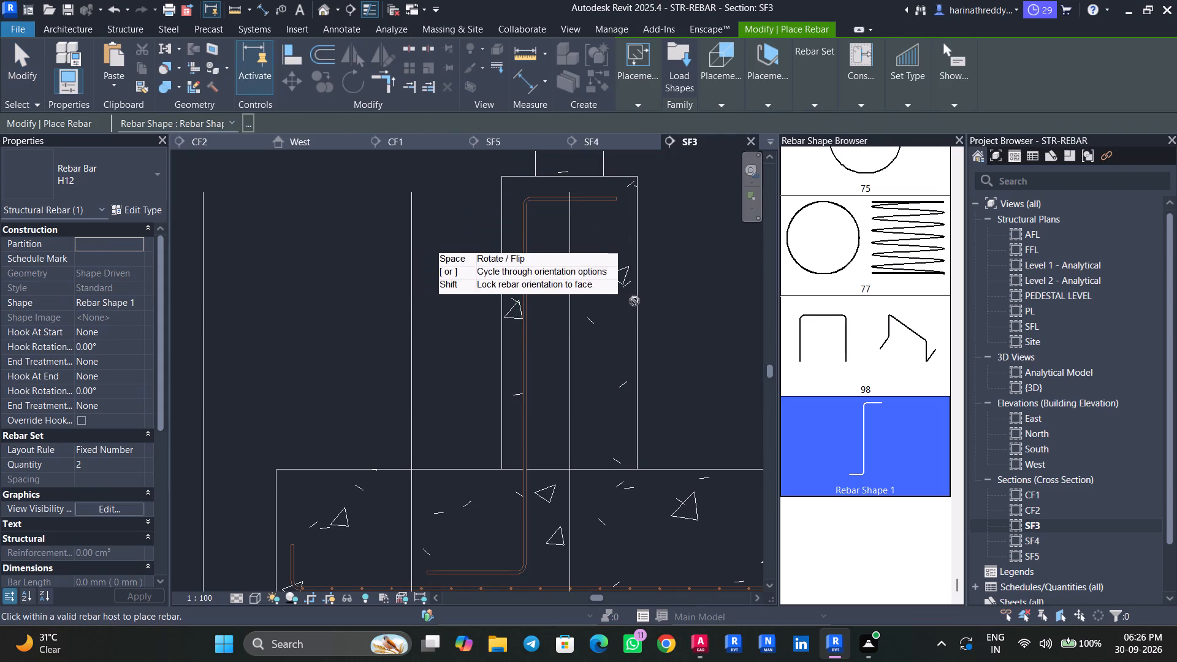
pyautogui.scroll(2, 893, 306)
pyautogui.scroll(-1, 894, 306)
pyautogui.scroll(11, 894, 306)
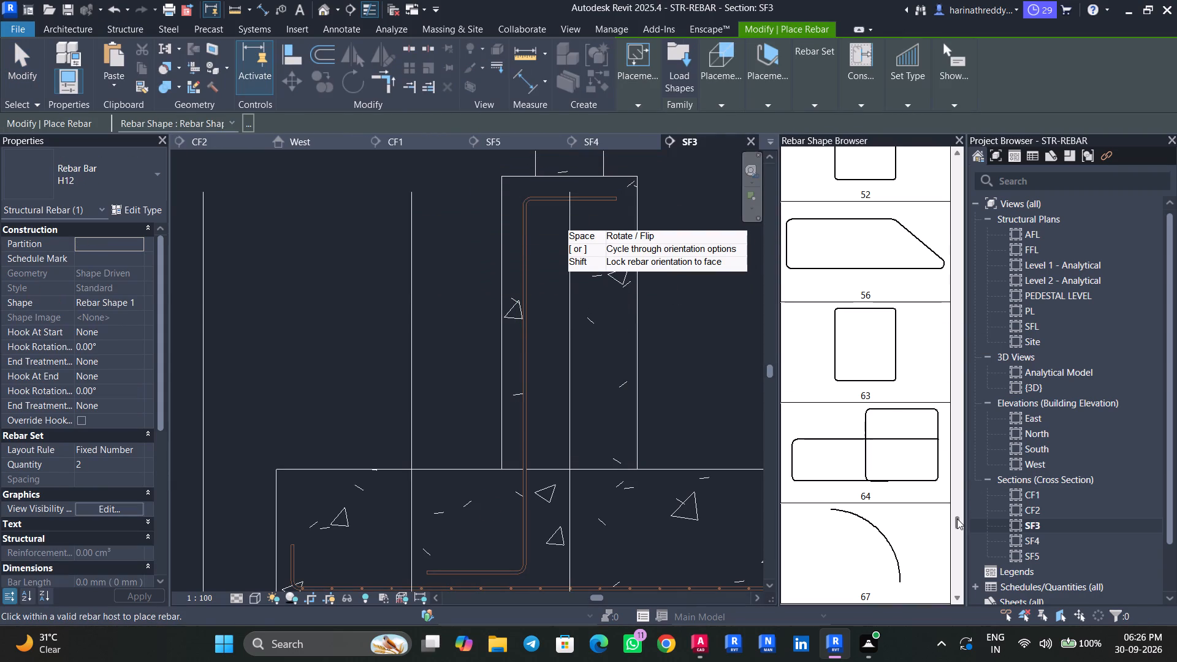
pyautogui.moveTo(957, 519); pyautogui.dragTo(910, 143)
pyautogui.click(881, 193)
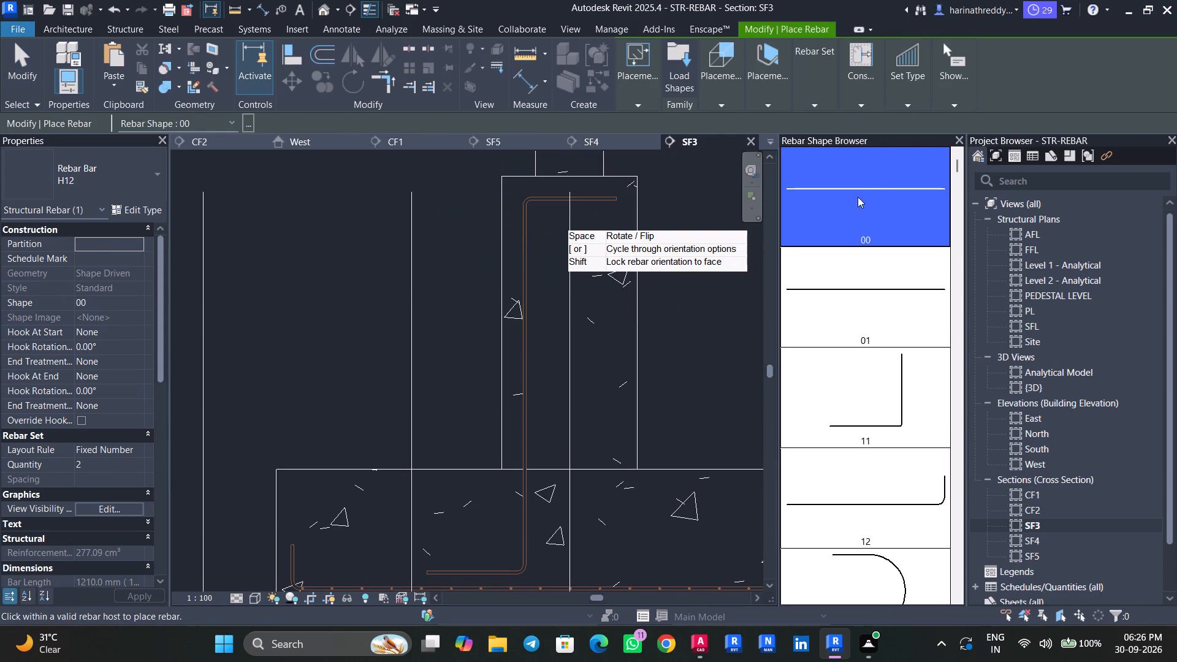
pyautogui.click(633, 106)
pyautogui.click(732, 140)
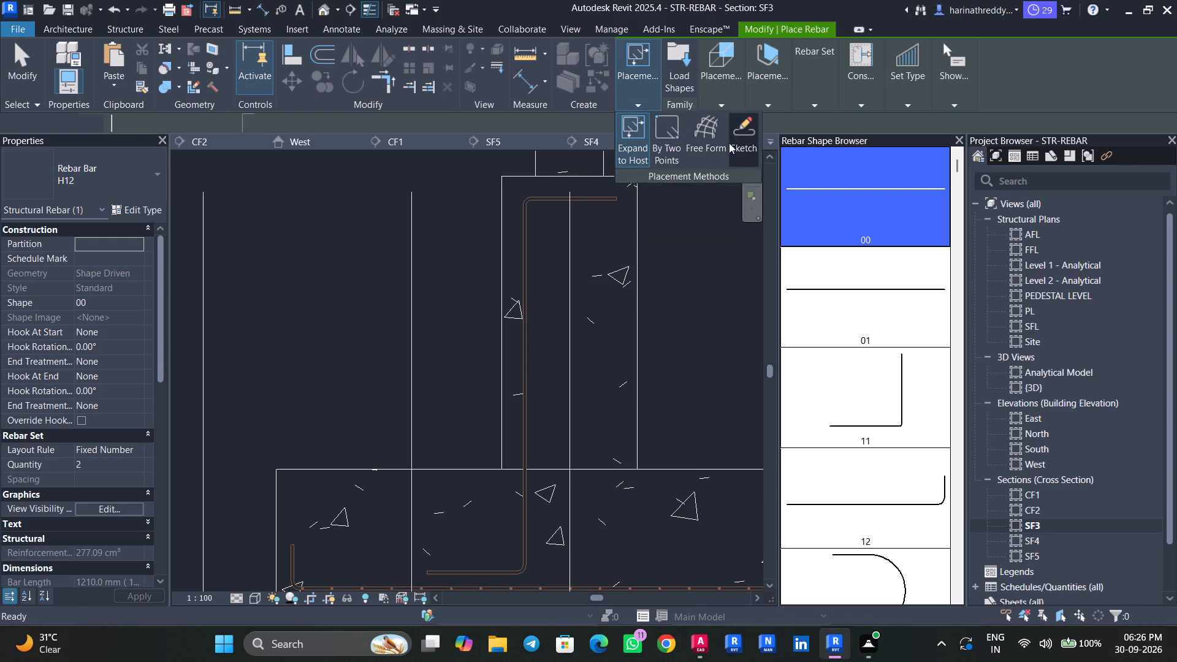
pyautogui.click(636, 256)
# Sketch a top leg about 230 mm long inside the SF3 pedestal and a vertical leg about 1250 mm down into the footing.
pyautogui.scroll(4, 544, 210)
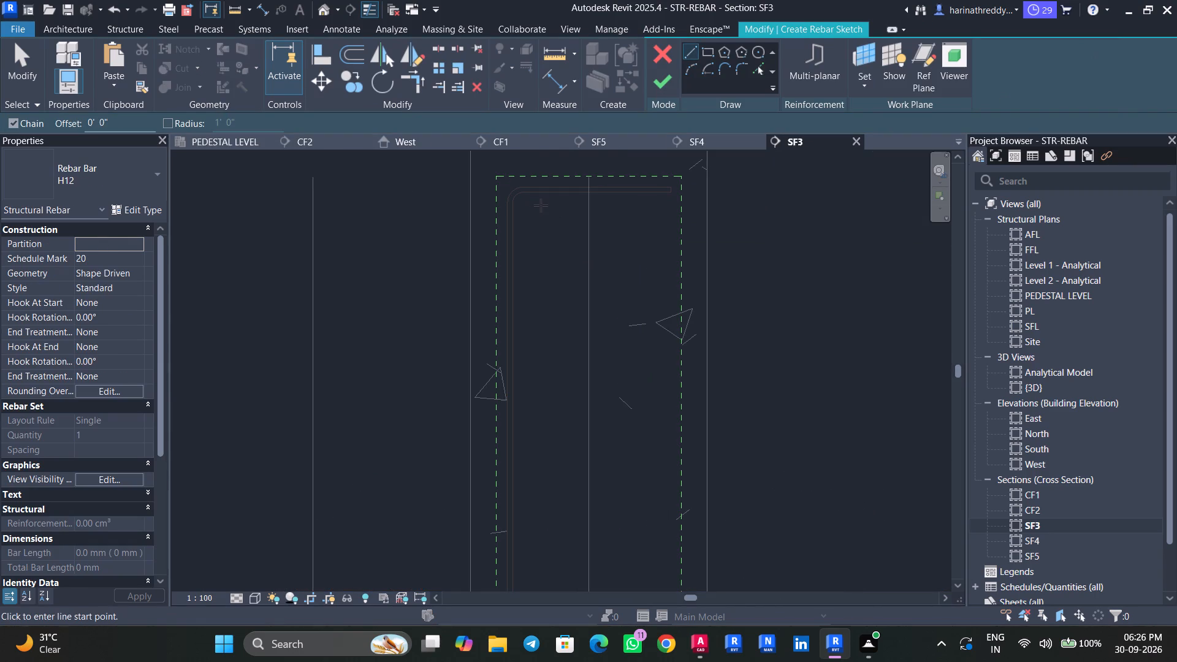
pyautogui.click(541, 205)
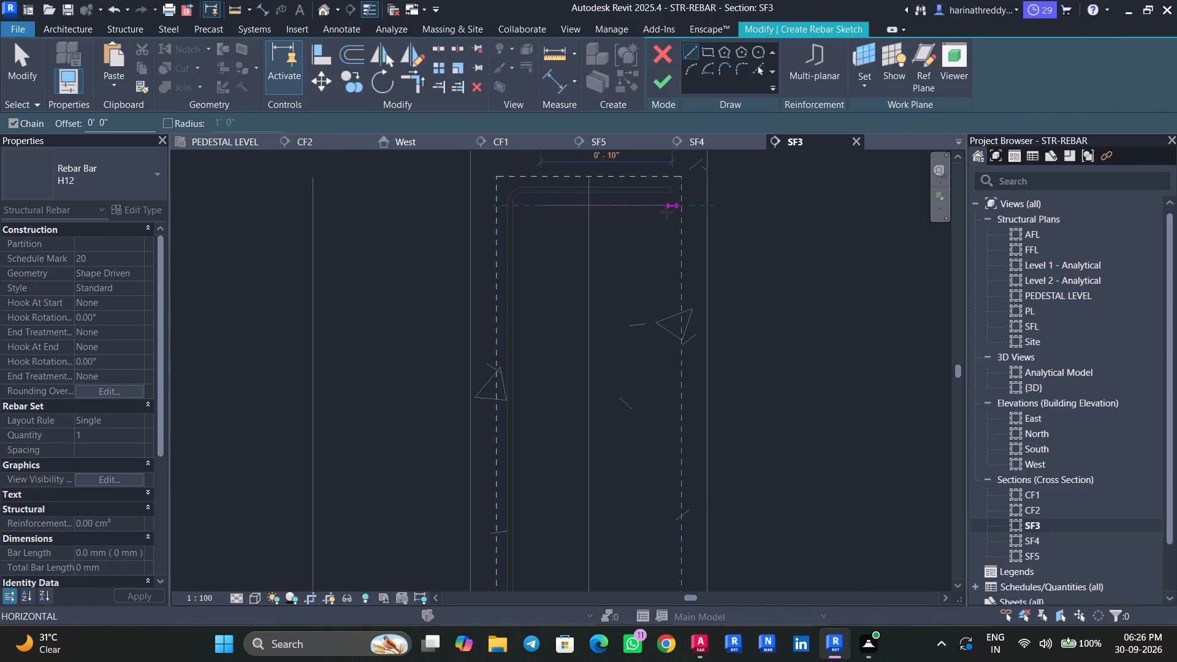
pyautogui.click(663, 211)
pyautogui.scroll(1, 656, 337)
pyautogui.moveTo(656, 337); pyautogui.dragTo(643, 239, button='middle')
pyautogui.moveTo(647, 346); pyautogui.dragTo(626, 150, button='middle')
pyautogui.moveTo(641, 333); pyautogui.dragTo(613, 205, button='middle')
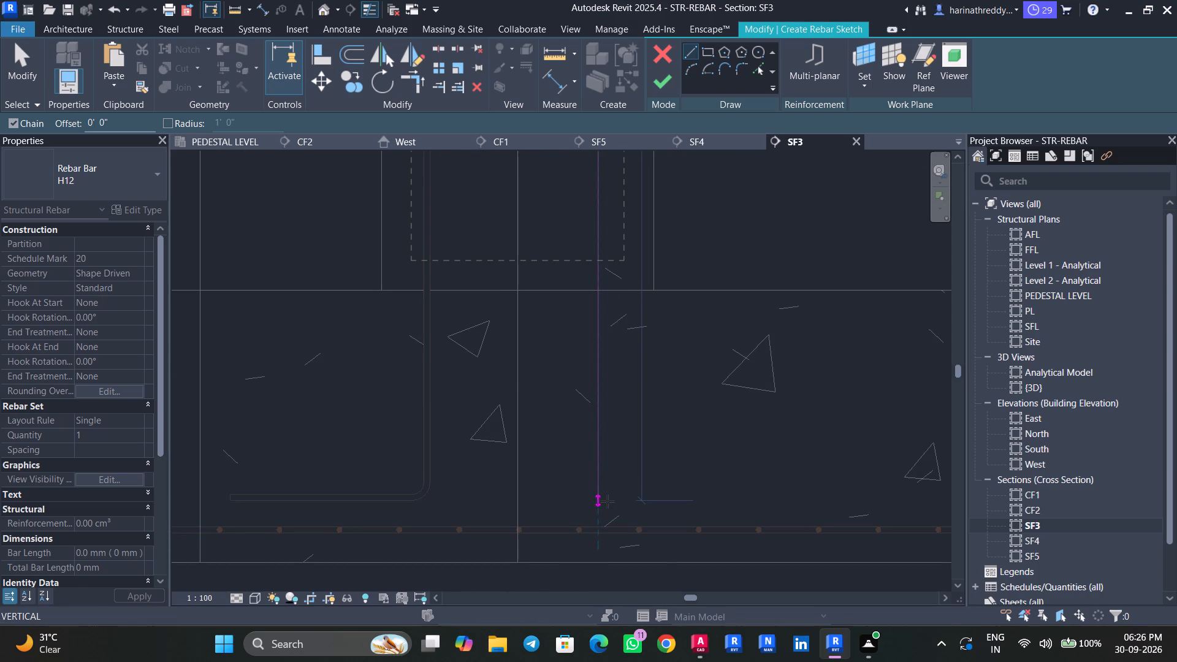
pyautogui.click(608, 501)
# Draw the bar's bottom leg 1' long in the footing, pointing away from the existing H10 bar.
pyautogui.moveTo(818, 505); pyautogui.dragTo(680, 504, button='middle')
pyautogui.scroll(-3, 680, 504)
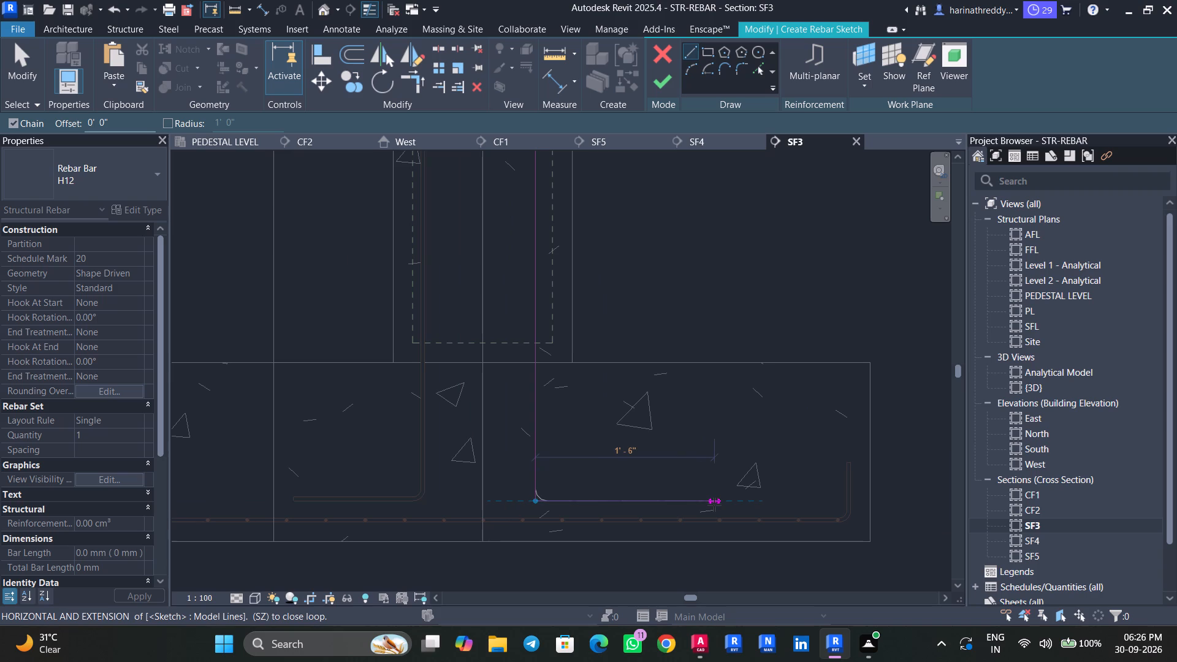
pyautogui.press('1')
pyautogui.press("'")
pyautogui.press('Return')
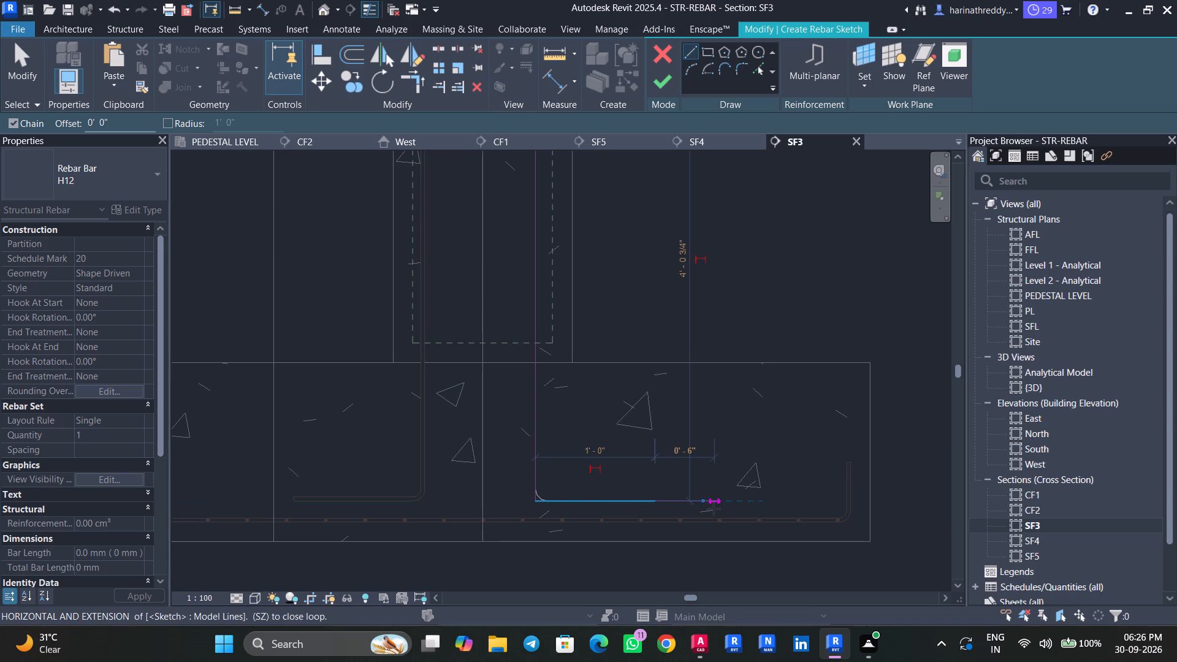
pyautogui.press('Escape')
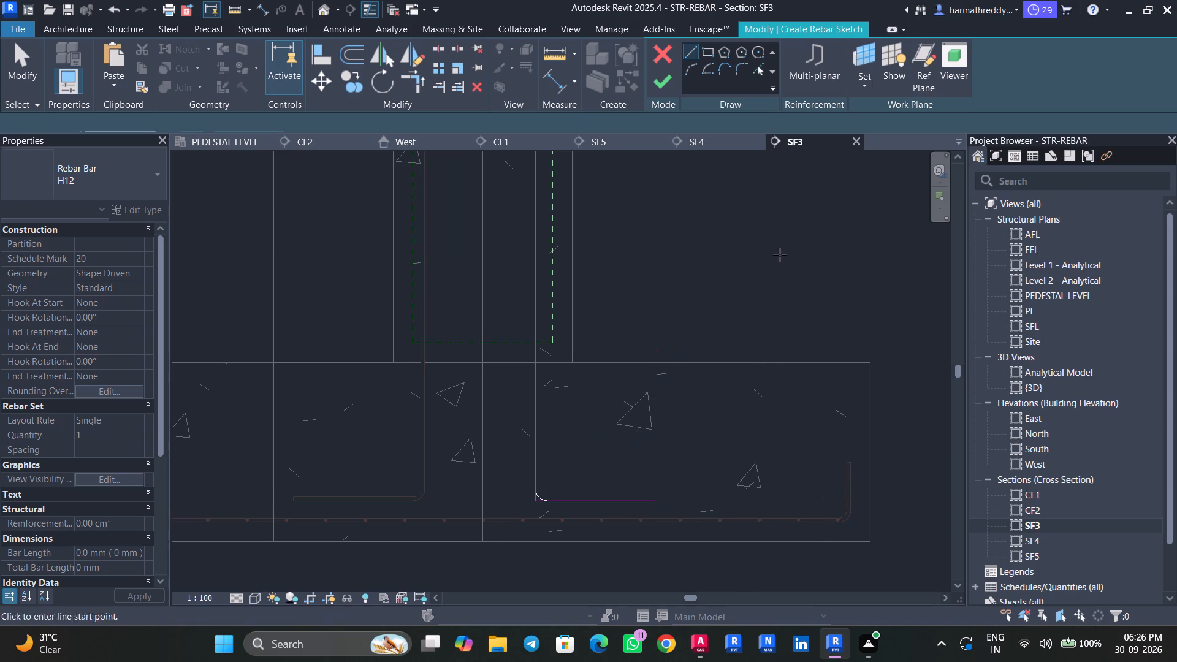
pyautogui.press('Escape')
pyautogui.press('Escape')
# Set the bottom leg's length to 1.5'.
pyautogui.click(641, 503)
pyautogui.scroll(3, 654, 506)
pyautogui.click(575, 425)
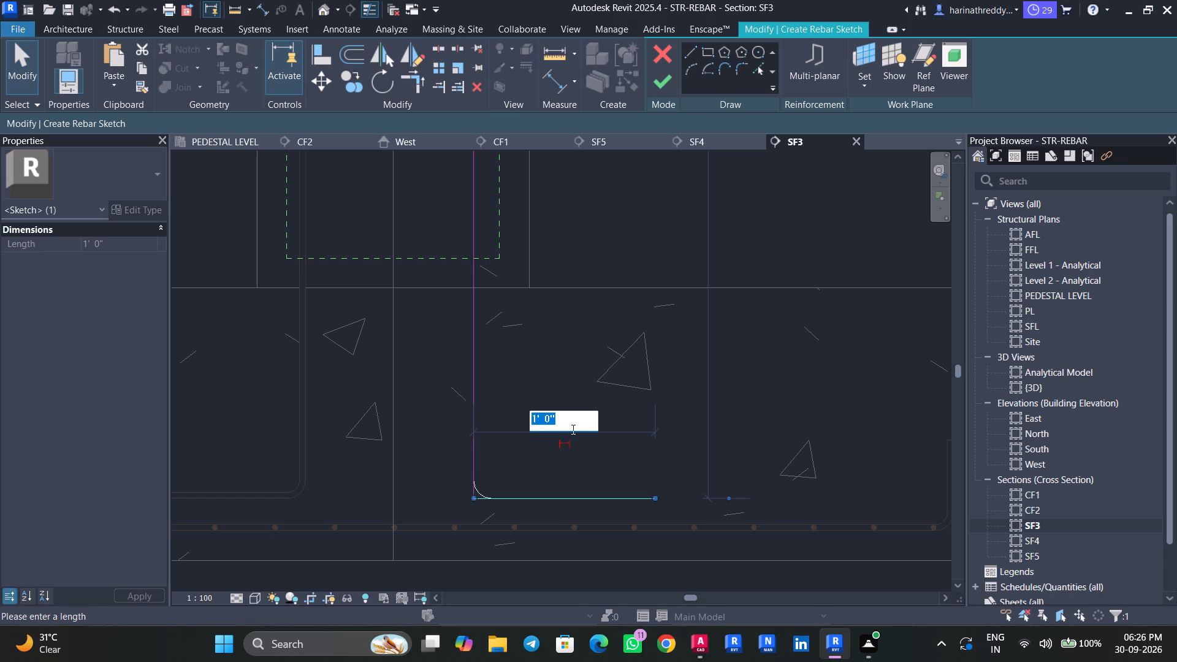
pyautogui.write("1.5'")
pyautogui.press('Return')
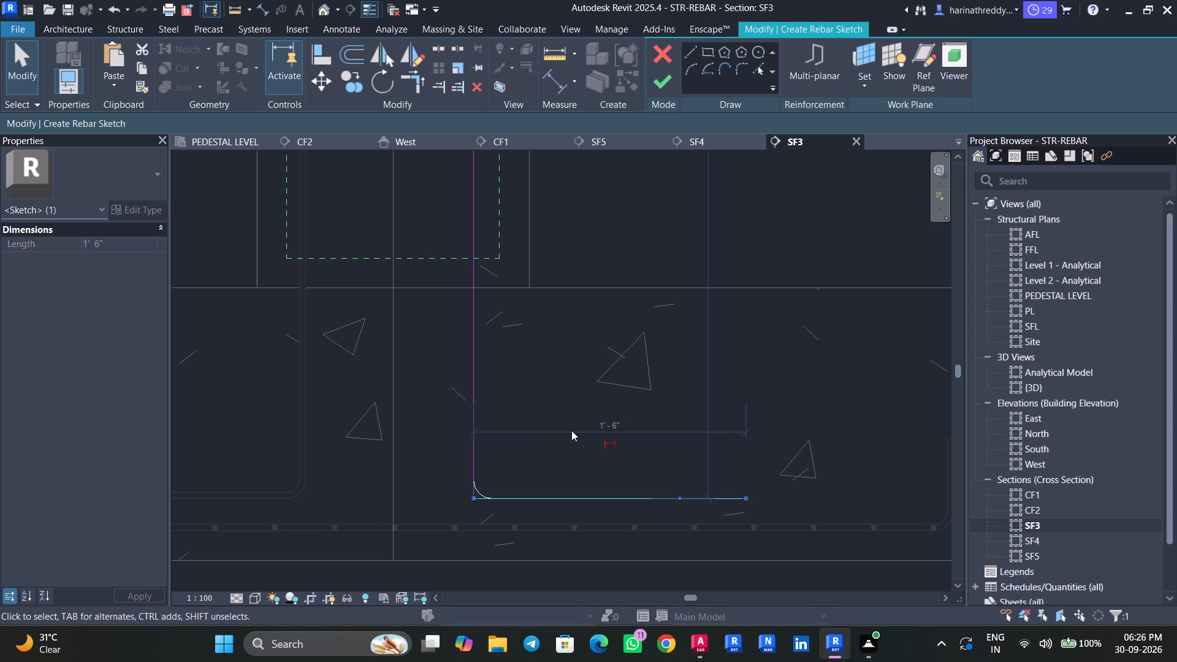
# Set the bottom leg's length to 1.2', finish the rebar sketch and exit rebar placement.
pyautogui.click(614, 430)
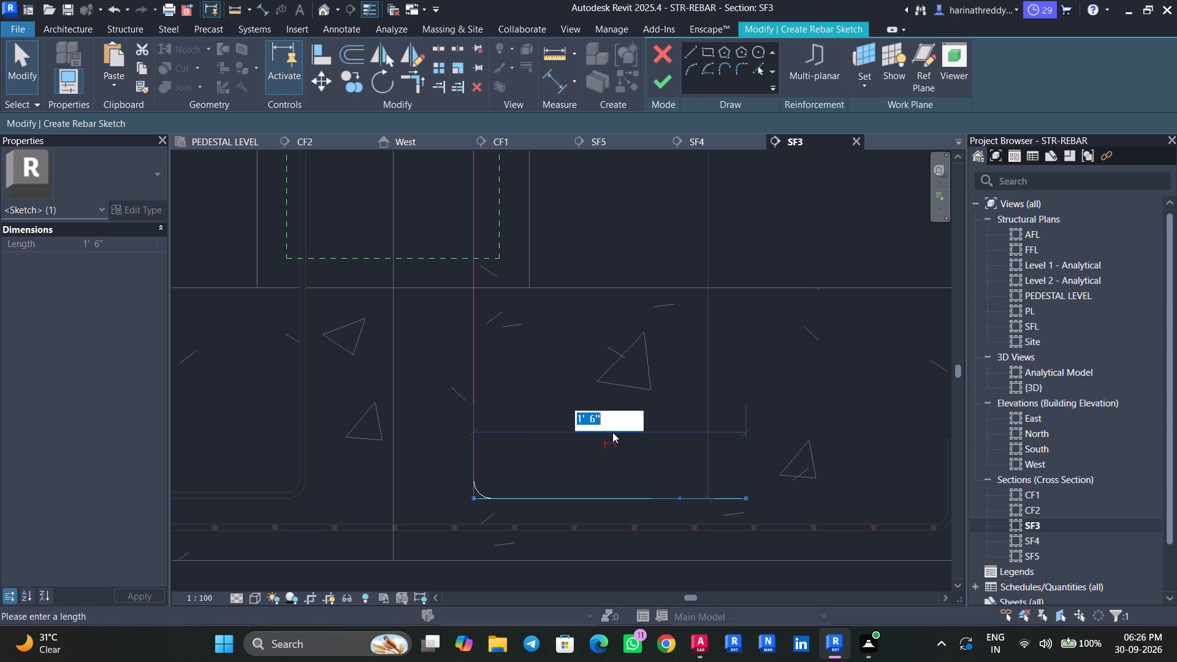
pyautogui.write("1.2'")
pyautogui.press('Return')
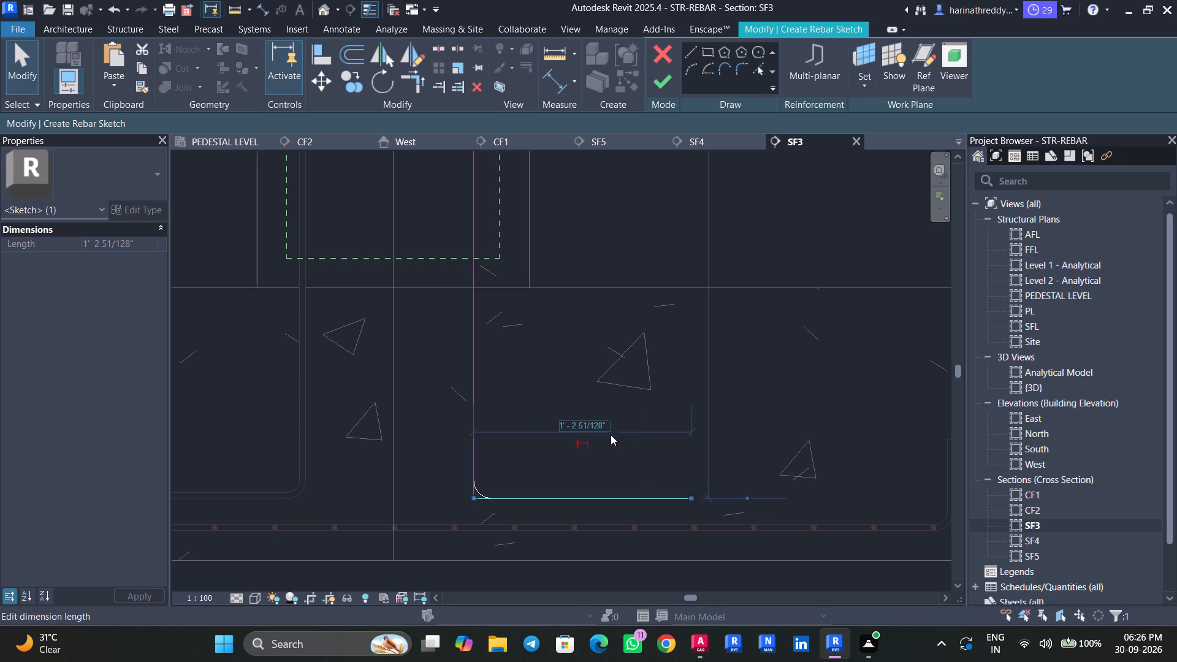
pyautogui.scroll(-3, 577, 201)
pyautogui.click(579, 347)
pyautogui.press('1')
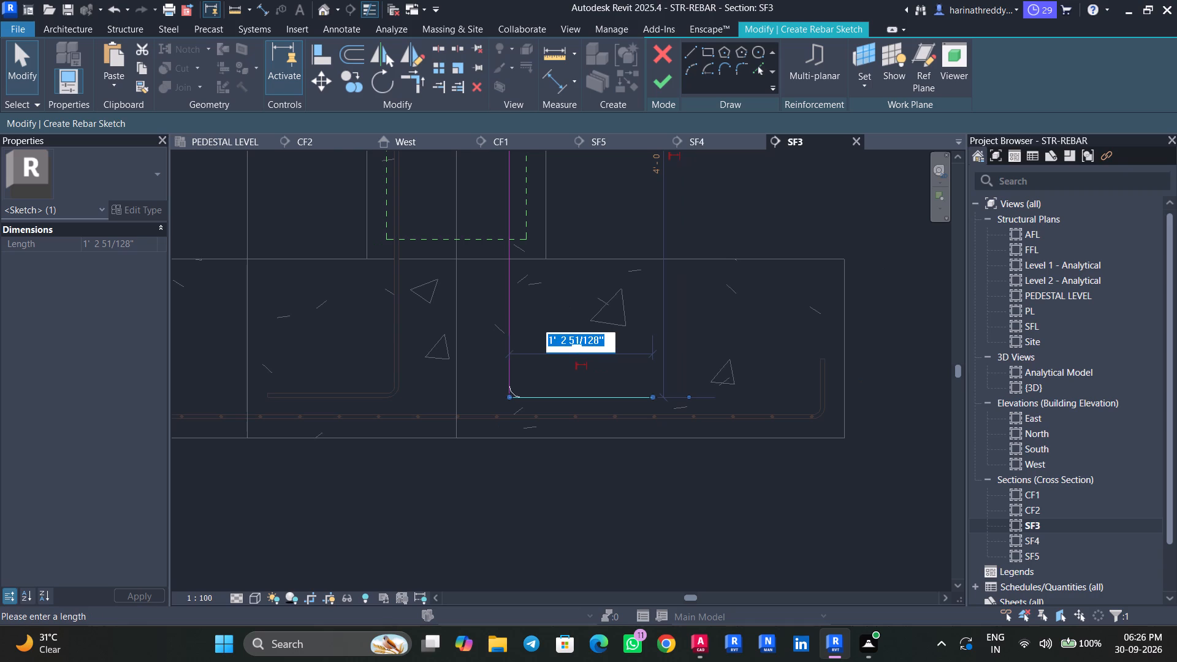
pyautogui.press('.')
pyautogui.press('2')
pyautogui.press("'")
pyautogui.press('Return')
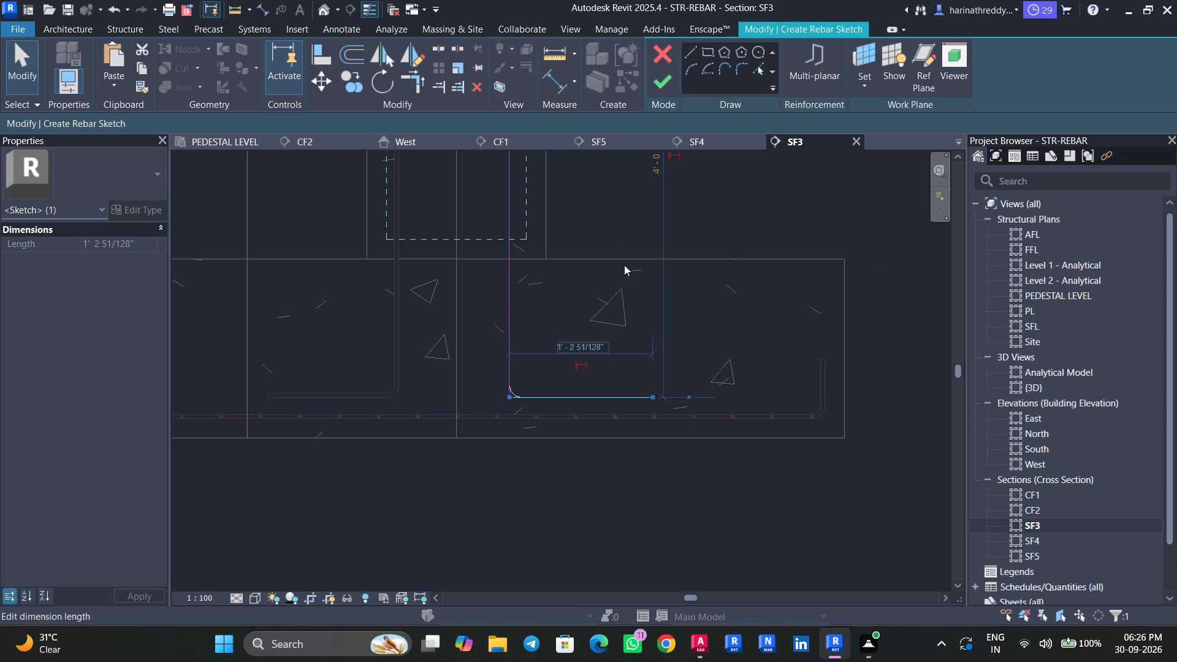
pyautogui.scroll(-2, 610, 233)
pyautogui.moveTo(613, 221); pyautogui.dragTo(674, 414, button='middle')
pyautogui.scroll(-2, 663, 337)
pyautogui.moveTo(657, 310); pyautogui.dragTo(672, 350, button='middle')
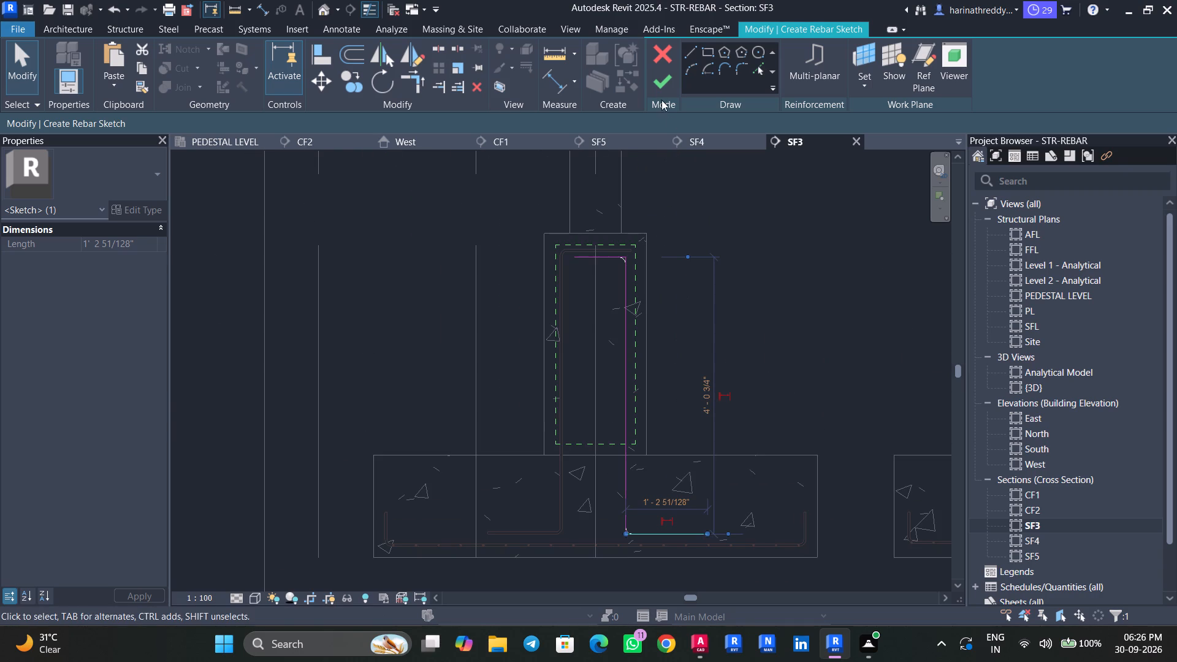
pyautogui.click(660, 89)
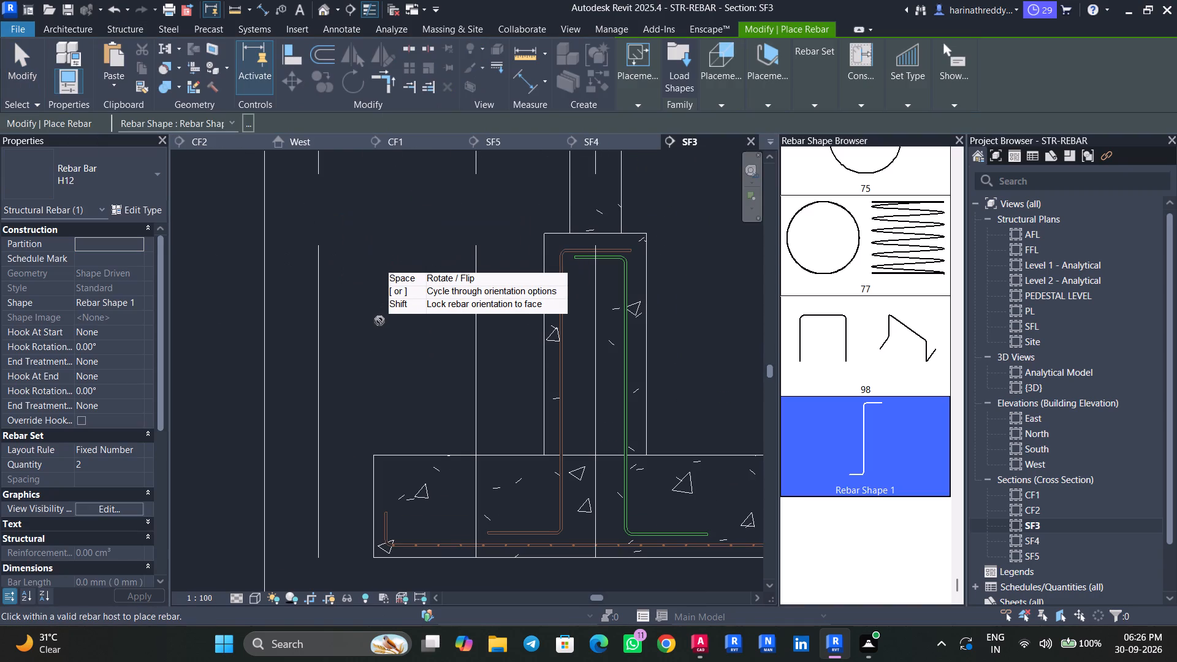
pyautogui.press('Escape')
pyautogui.press('Escape')
pyautogui.press('Escape')
pyautogui.press('Escape')
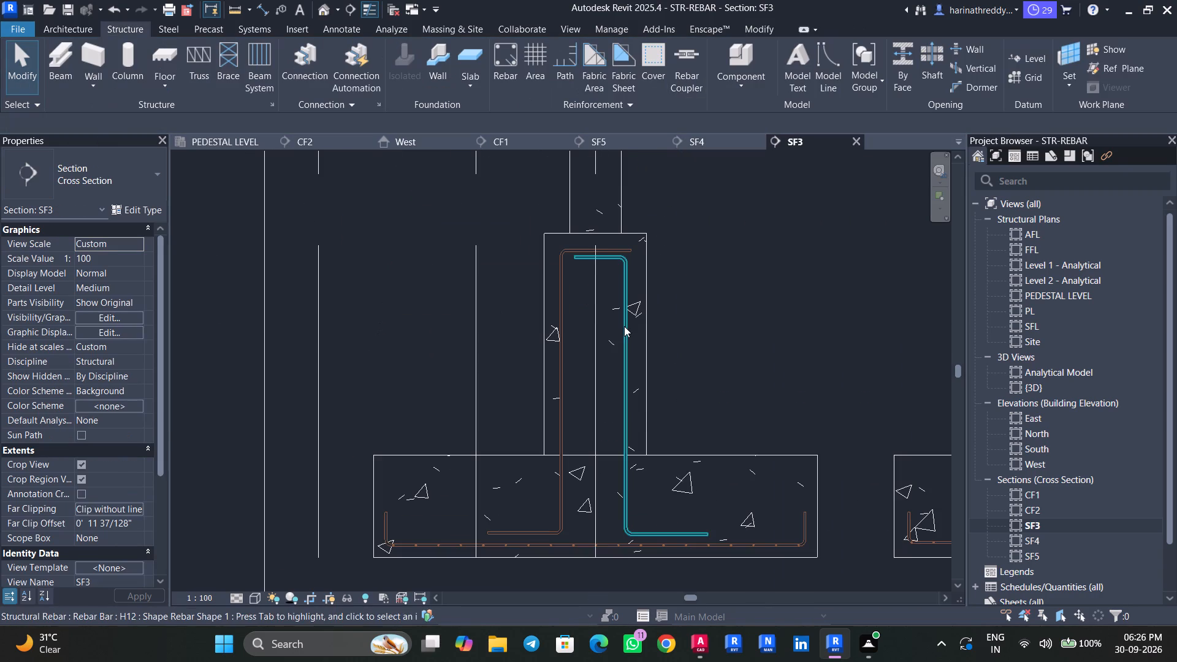
# Set the new H12 bar's layout rule to Fixed Number with a quantity of 6.
pyautogui.click(624, 326)
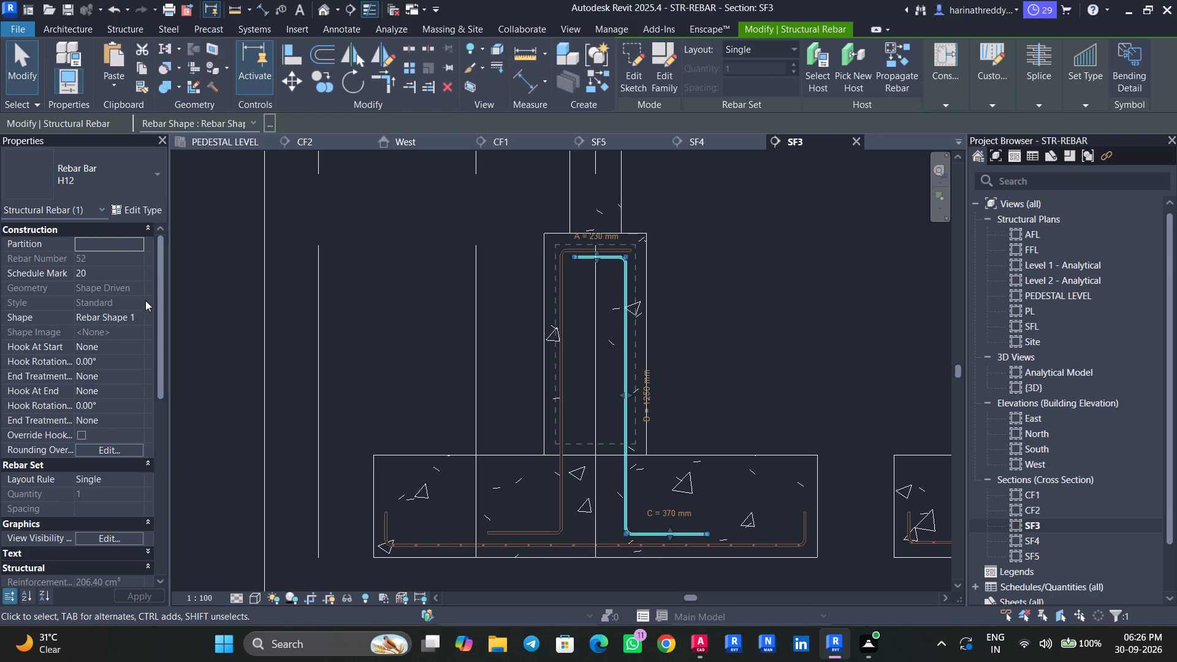
pyautogui.click(140, 482)
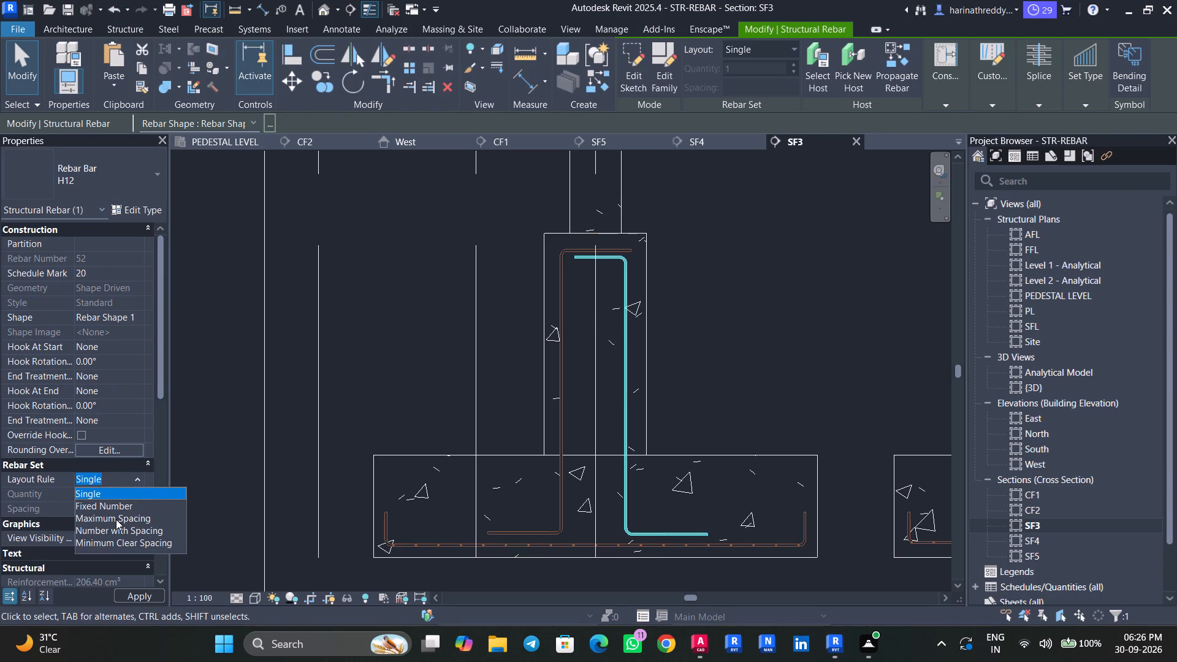
pyautogui.click(120, 503)
pyautogui.click(117, 496)
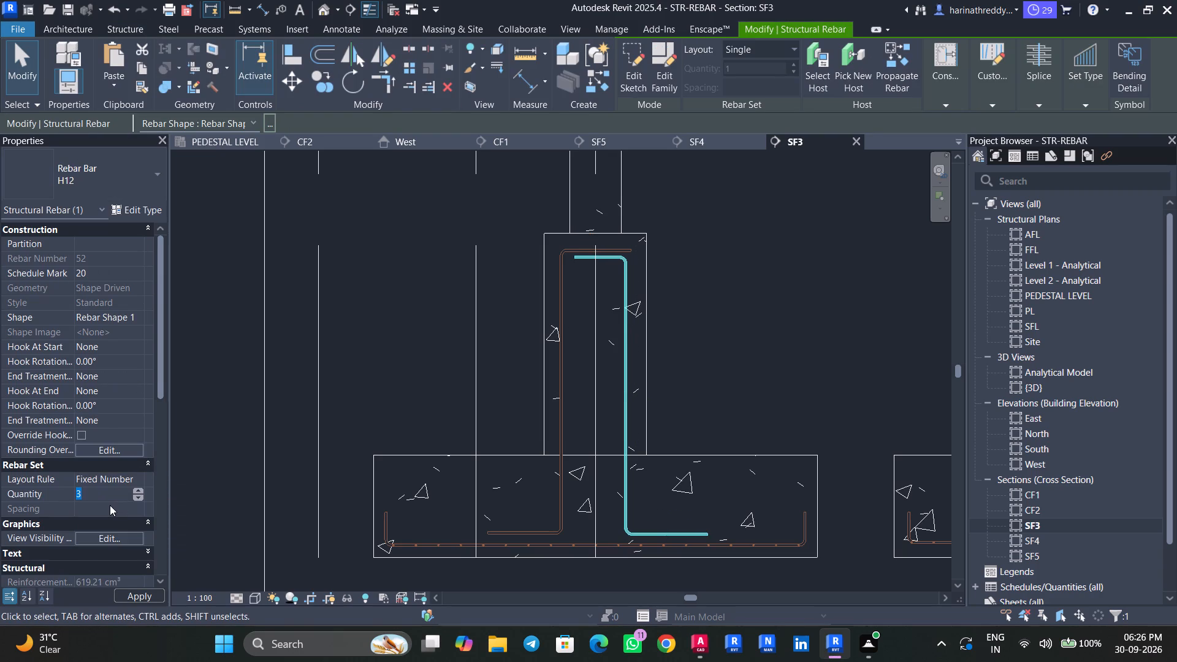
pyautogui.press('6')
pyautogui.press('Return')
pyautogui.scroll(3, 701, 267)
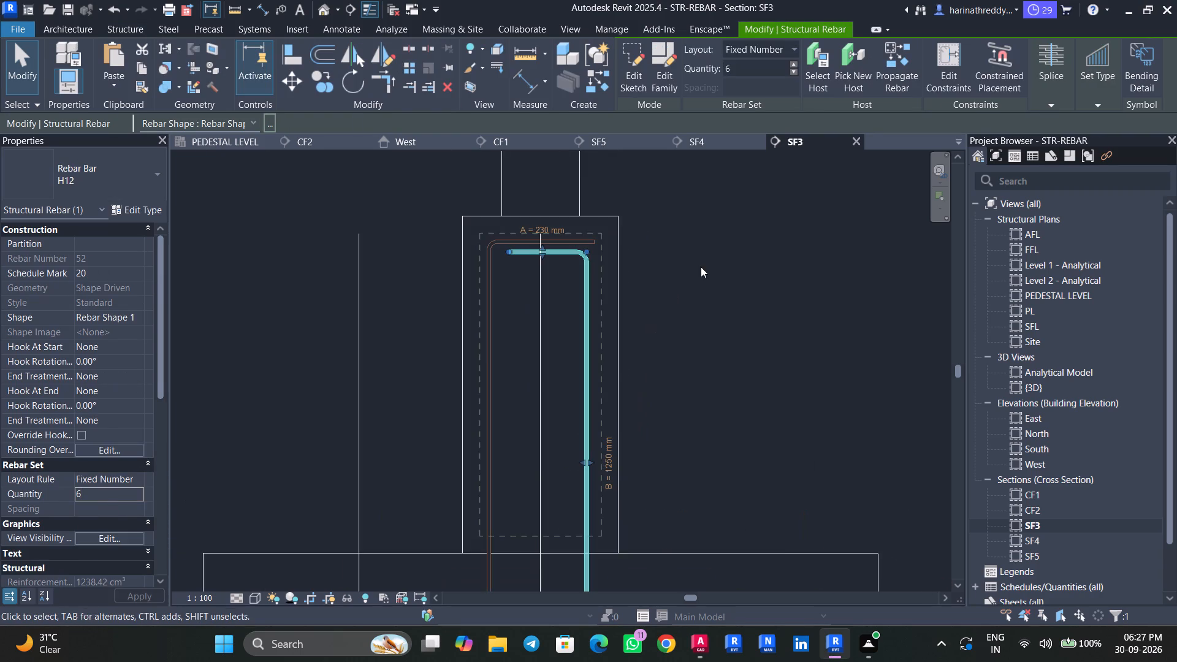
pyautogui.press('Escape')
pyautogui.press('Escape')
pyautogui.press('Escape')
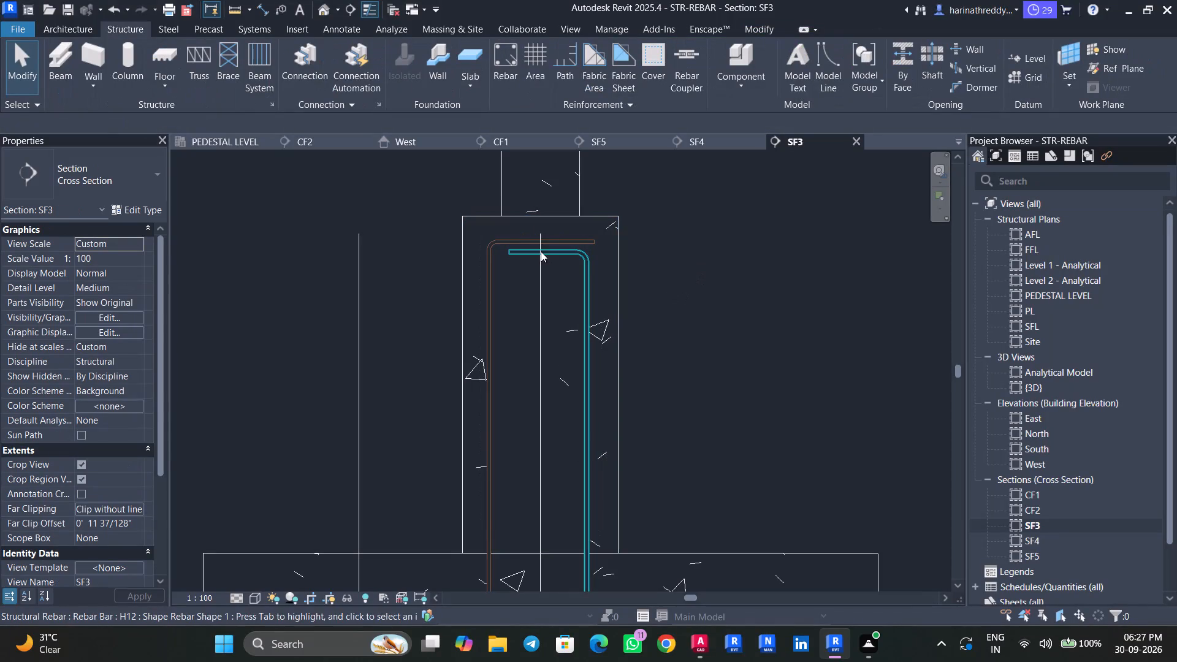
# Nudge the H12 bar set slightly toward the adjacent pedestal face, away from the H10 bars' vertical leg.
pyautogui.click(541, 253)
pyautogui.scroll(5, 504, 257)
pyautogui.click(795, 248)
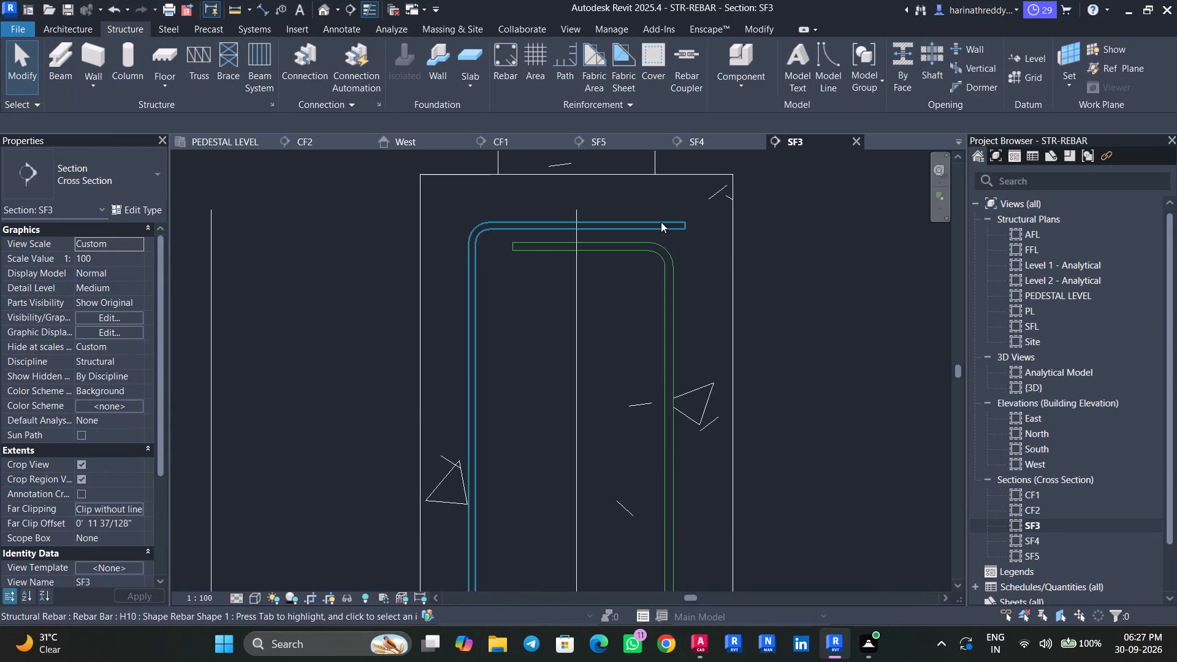
pyautogui.click(661, 223)
pyautogui.click(813, 286)
pyautogui.click(583, 255)
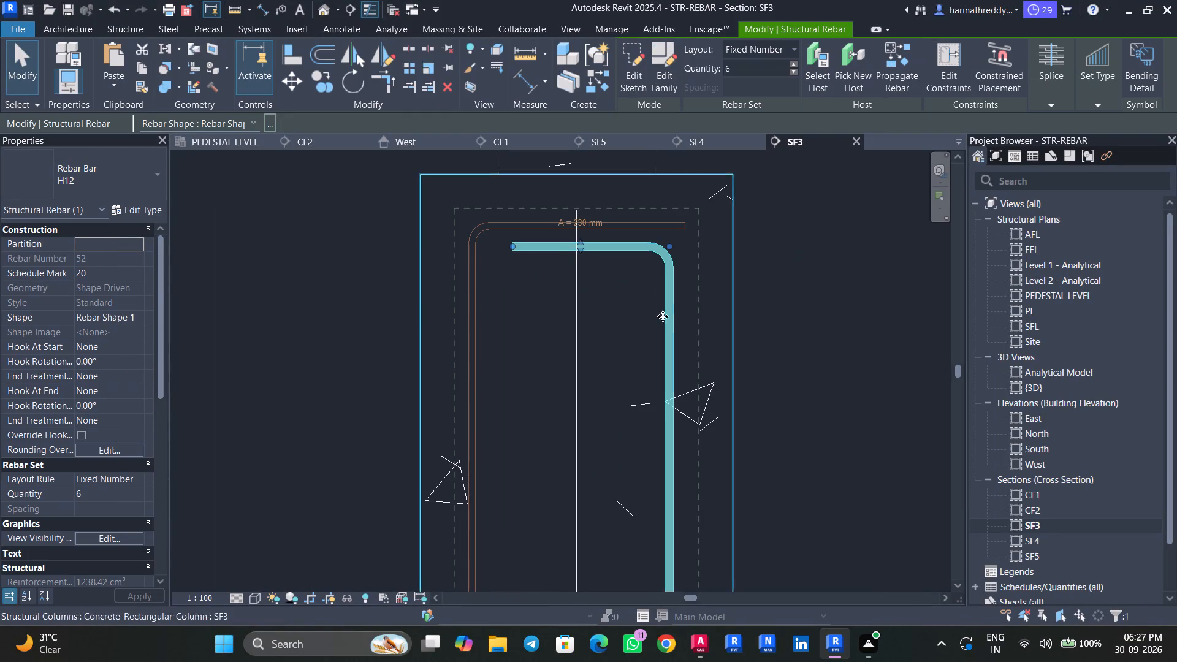
pyautogui.scroll(-2, 749, 348)
pyautogui.moveTo(746, 344); pyautogui.dragTo(670, 140, button='middle')
pyautogui.scroll(-4, 707, 289)
pyautogui.moveTo(708, 291); pyautogui.dragTo(699, 301, button='middle')
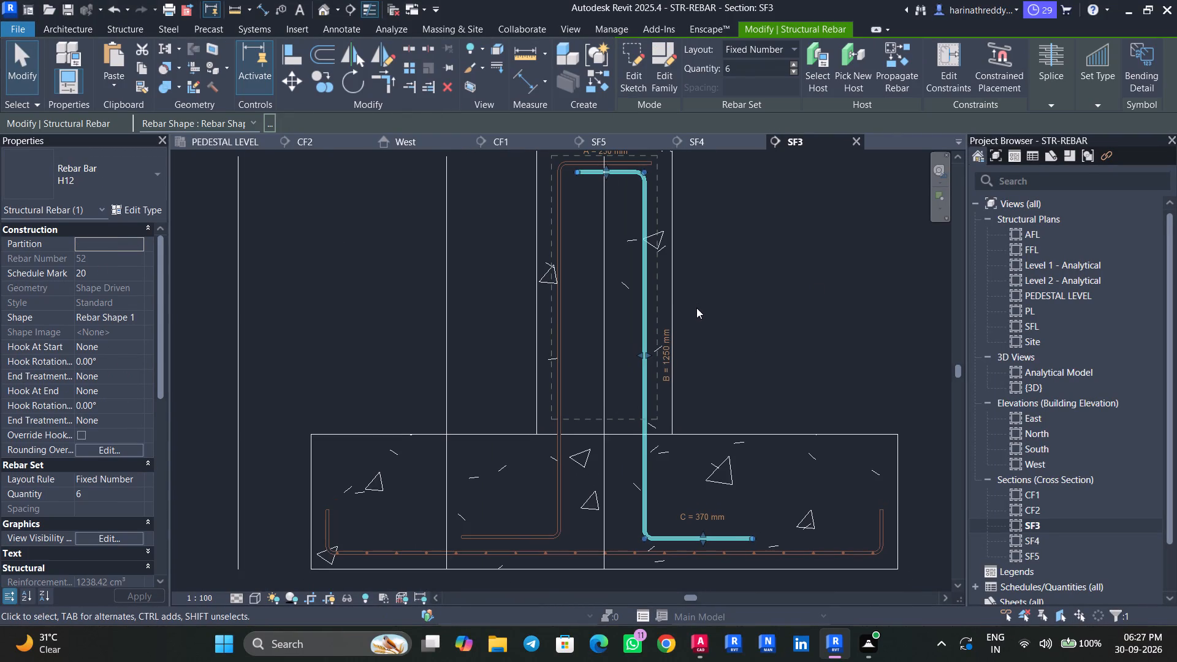
pyautogui.press('Right')
pyautogui.press('Right')
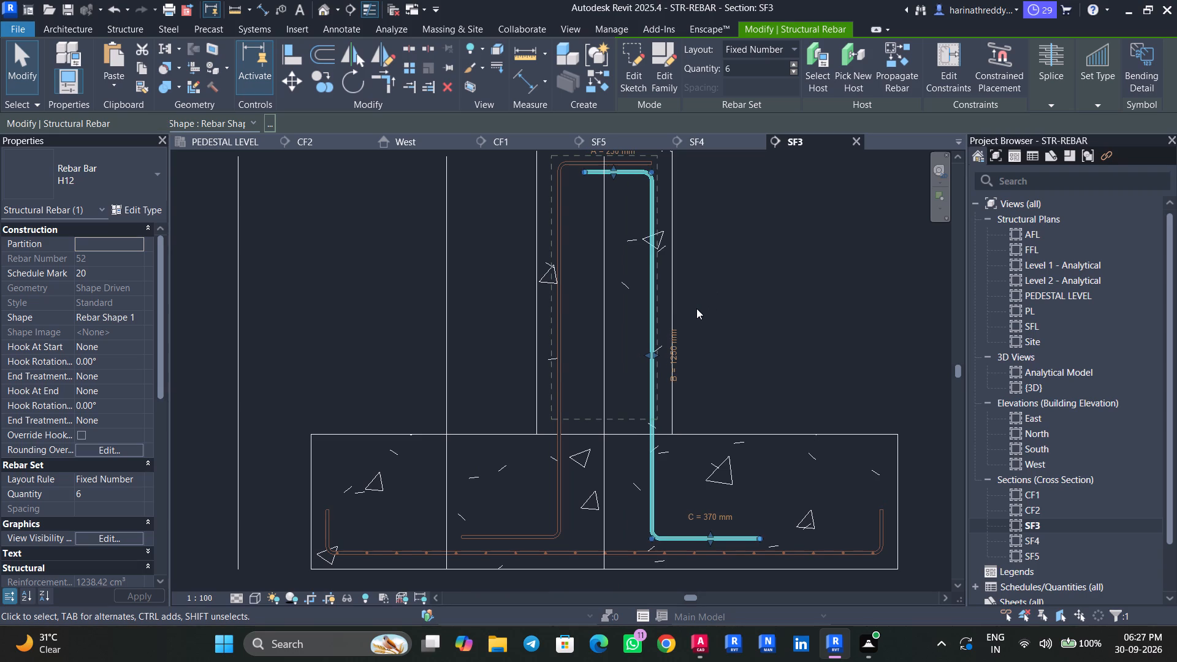
pyautogui.press('Left')
# Examine the H10 and H12 bar sets in the SF3 pedestal and footing.
pyautogui.click(754, 242)
pyautogui.scroll(1, 676, 182)
pyautogui.moveTo(676, 186); pyautogui.dragTo(680, 306, button='middle')
pyautogui.click(622, 295)
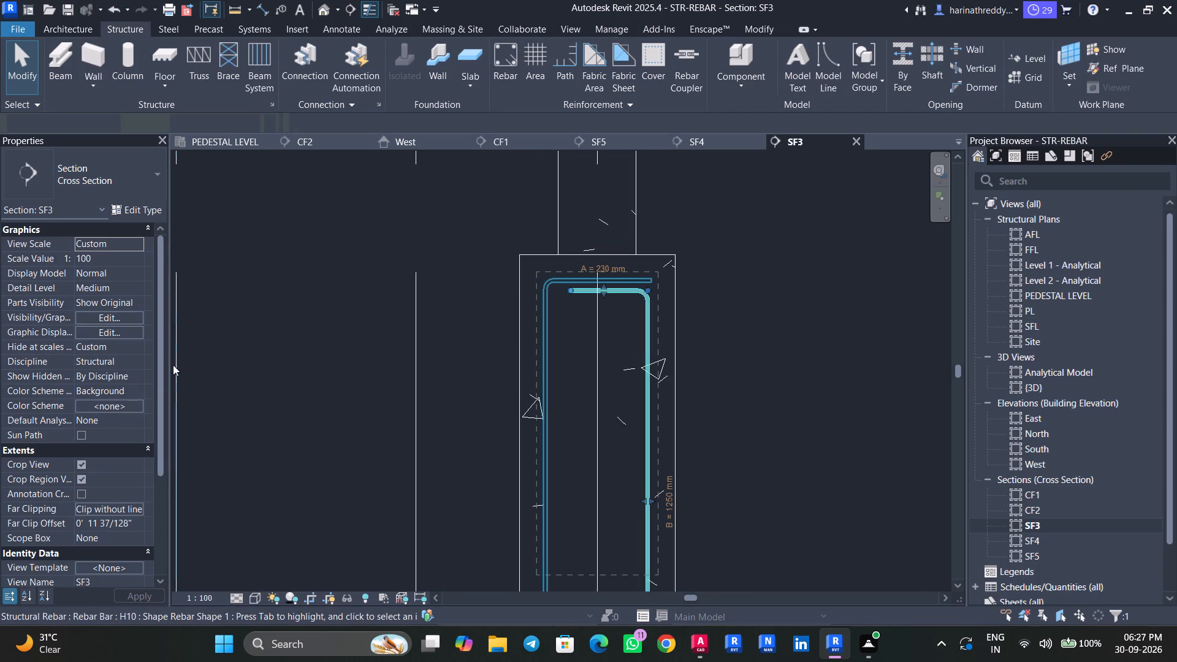
pyautogui.click(811, 221)
pyautogui.scroll(3, 582, 289)
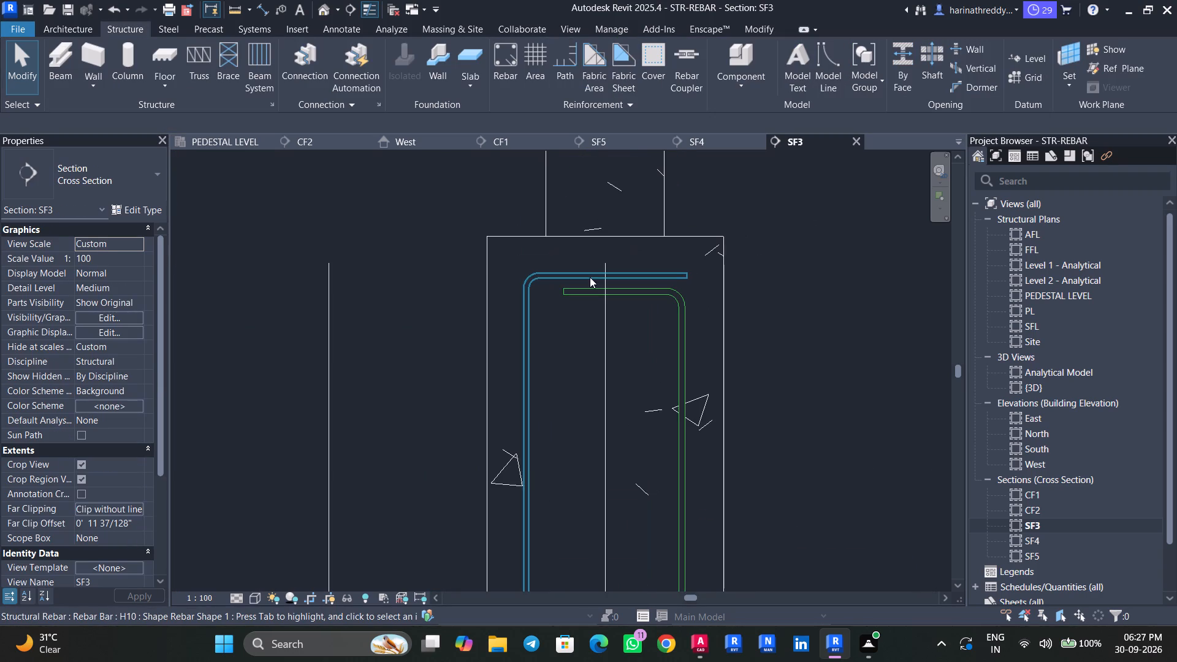
pyautogui.click(590, 277)
pyautogui.scroll(-2, 306, 335)
pyautogui.click(306, 335)
pyautogui.scroll(-4, 306, 335)
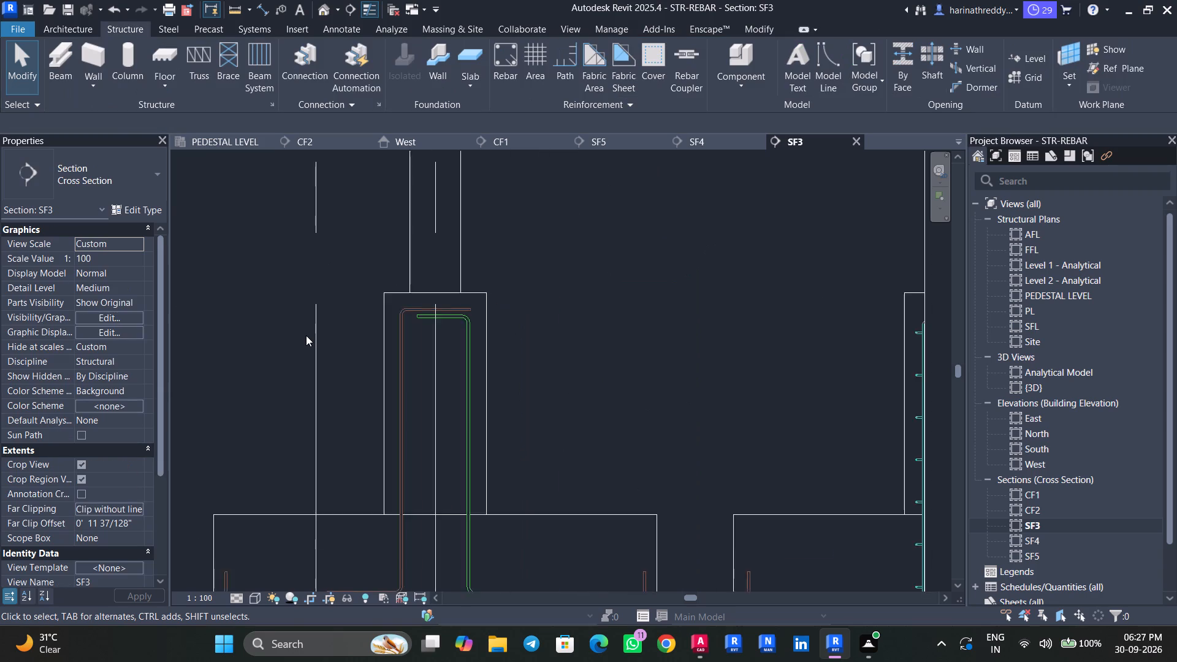
pyautogui.scroll(-4, 306, 335)
pyautogui.scroll(3, 396, 485)
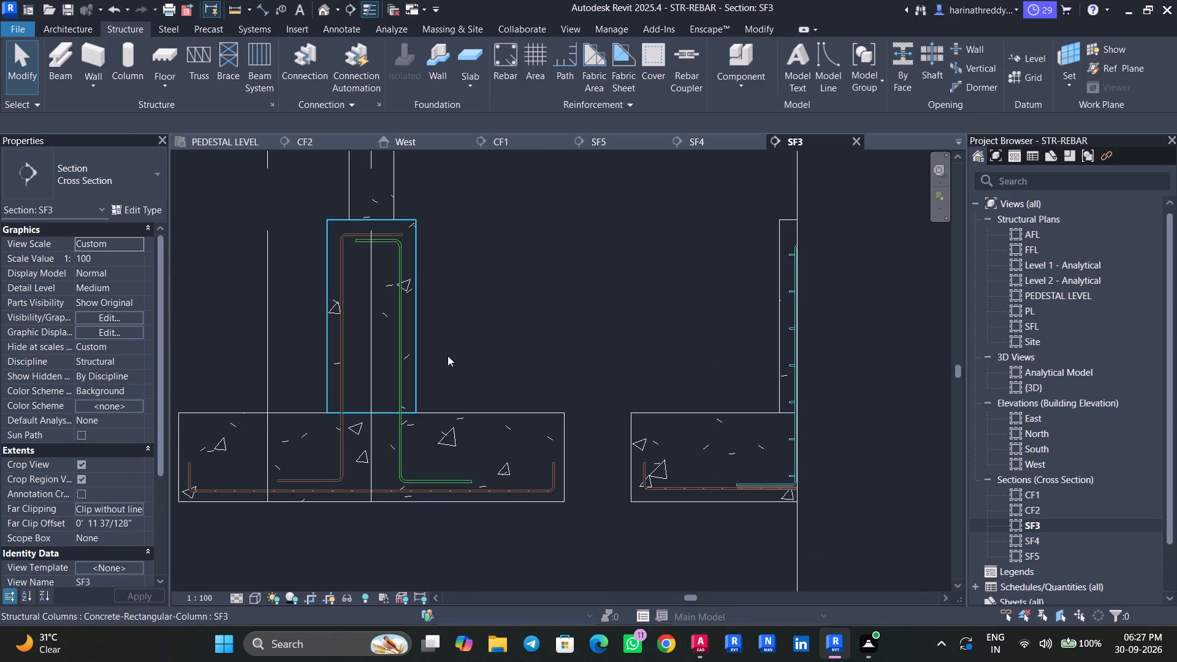
# Place H8 stirrups of shape 52 in the SF3 pedestal, oriented perpendicular to cover.
pyautogui.scroll(1, 366, 232)
pyautogui.scroll(-1, 366, 232)
pyautogui.scroll(7, 366, 232)
pyautogui.scroll(-1, 371, 251)
pyautogui.scroll(2, 371, 251)
pyautogui.moveTo(362, 284); pyautogui.dragTo(411, 295, button='middle')
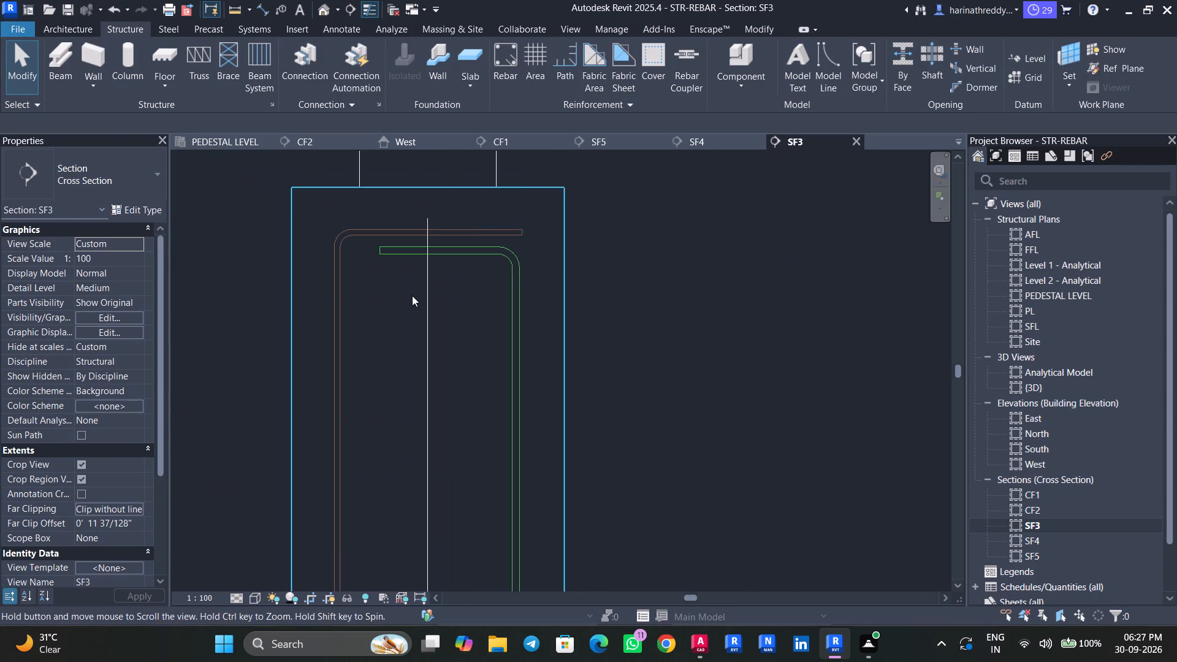
pyautogui.scroll(-4, 414, 295)
pyautogui.click(502, 238)
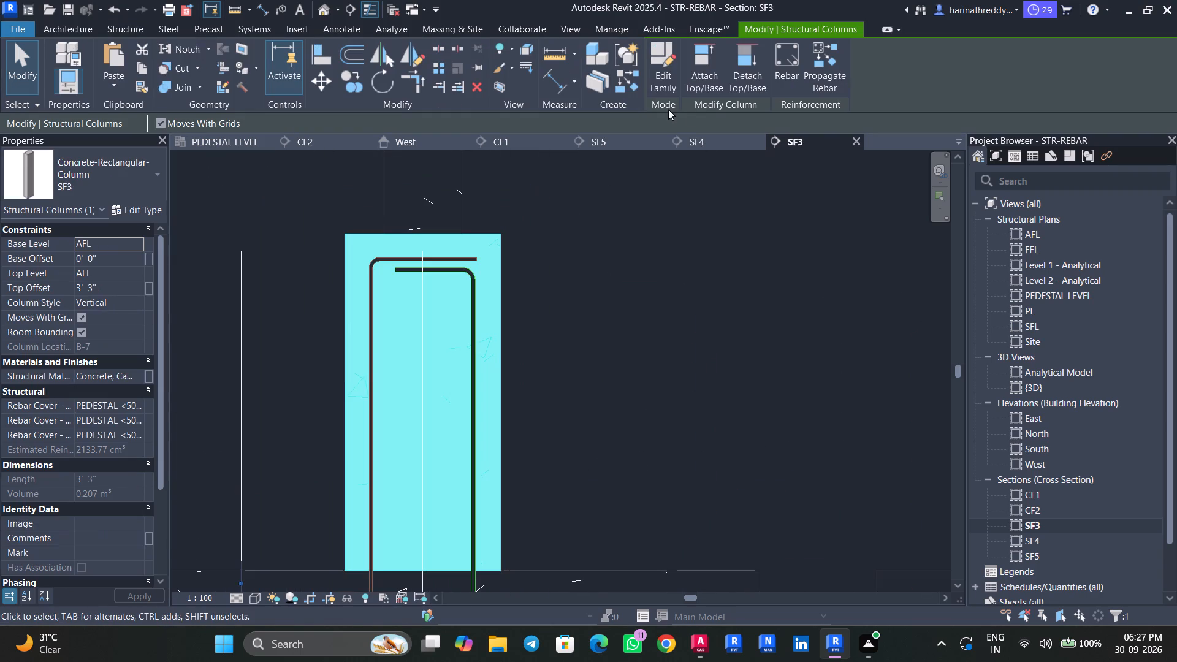
pyautogui.click(797, 70)
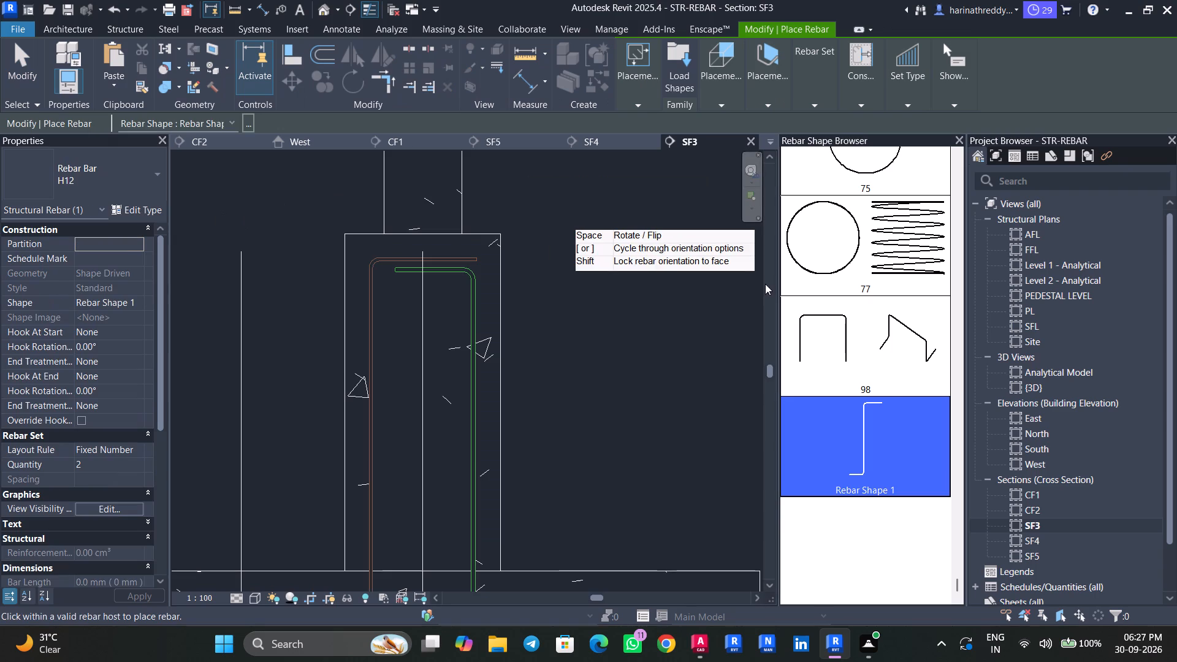
pyautogui.scroll(18, 894, 416)
pyautogui.click(874, 425)
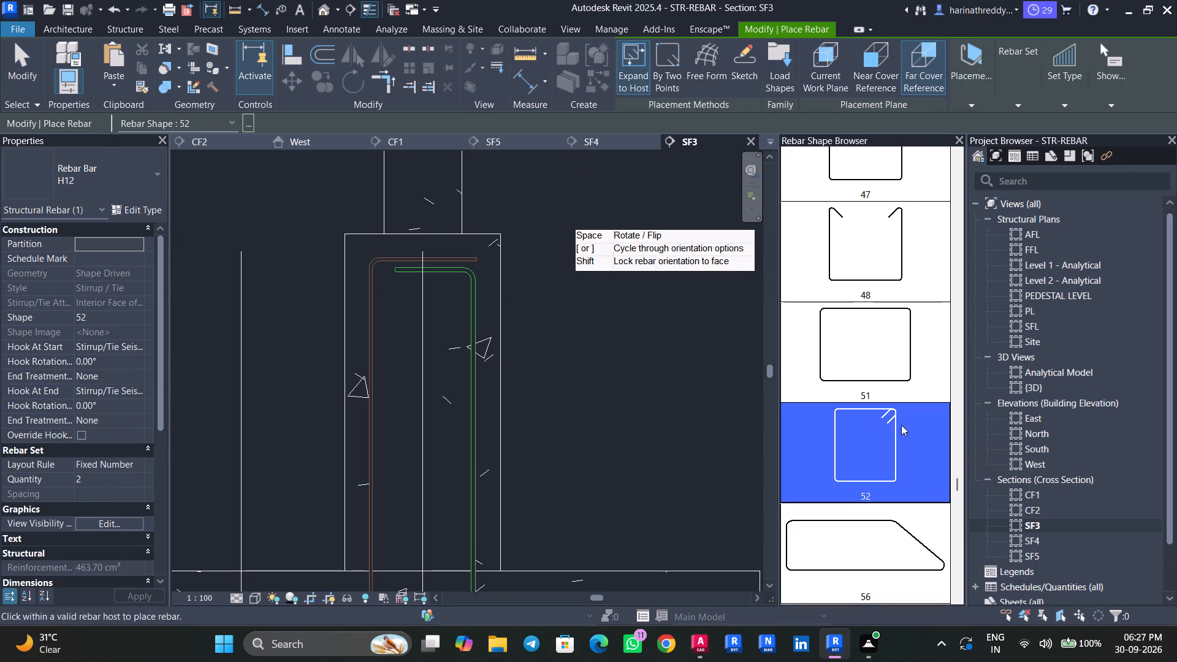
pyautogui.click(980, 96)
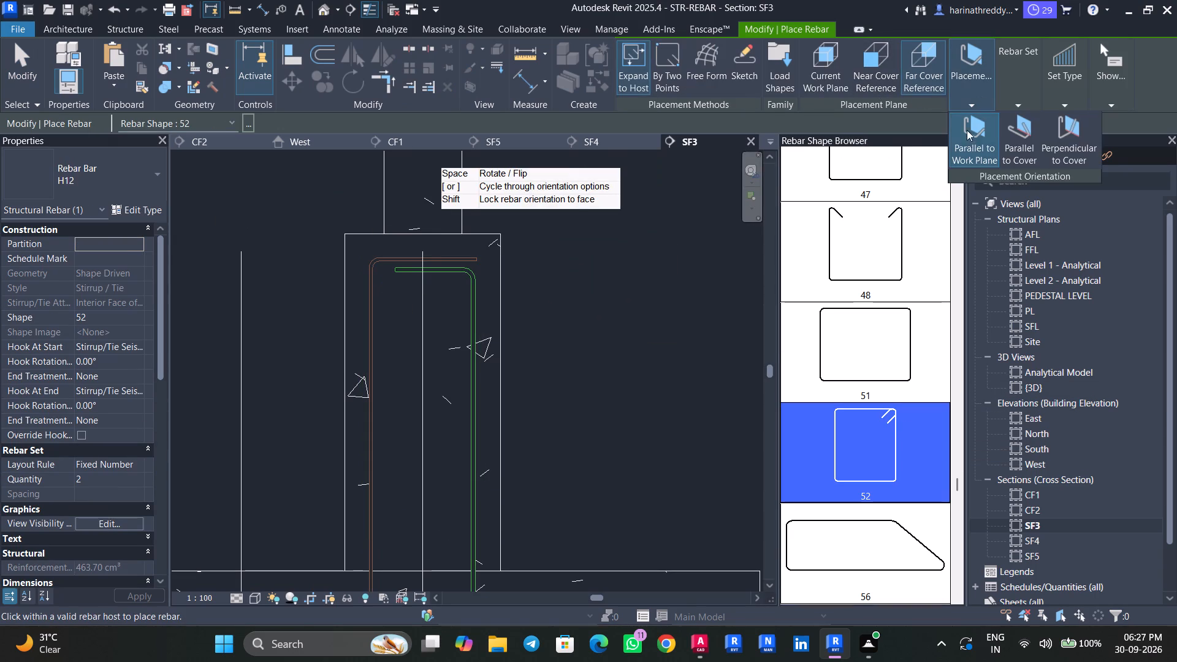
pyautogui.click(972, 139)
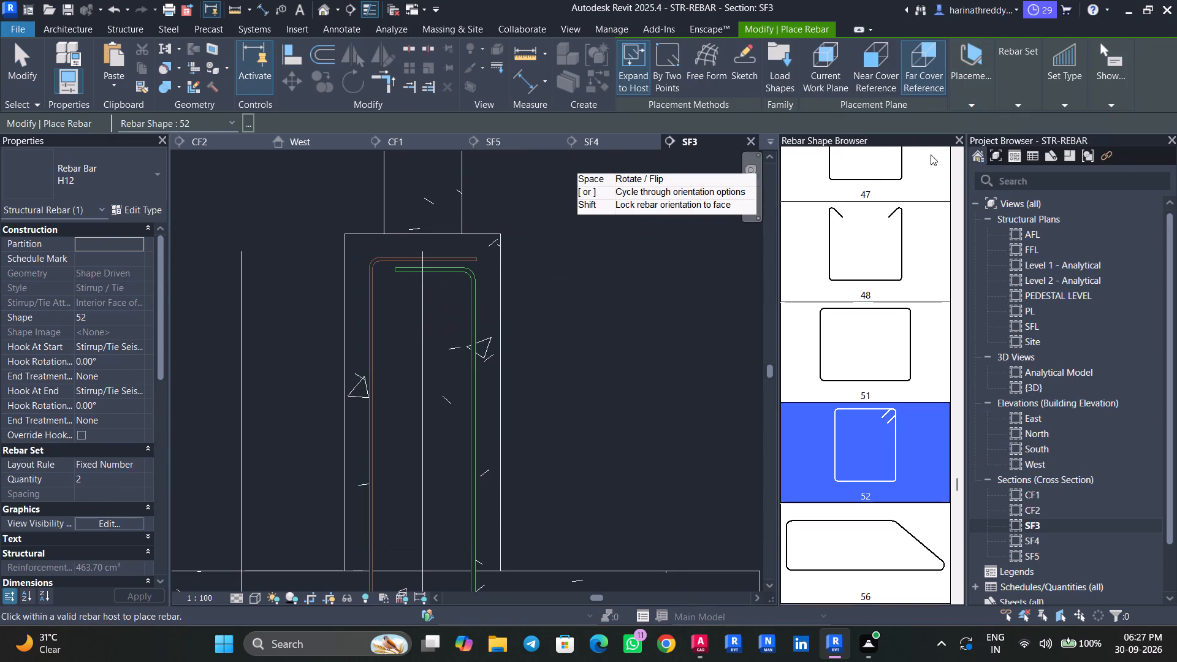
pyautogui.click(972, 110)
pyautogui.click(1067, 145)
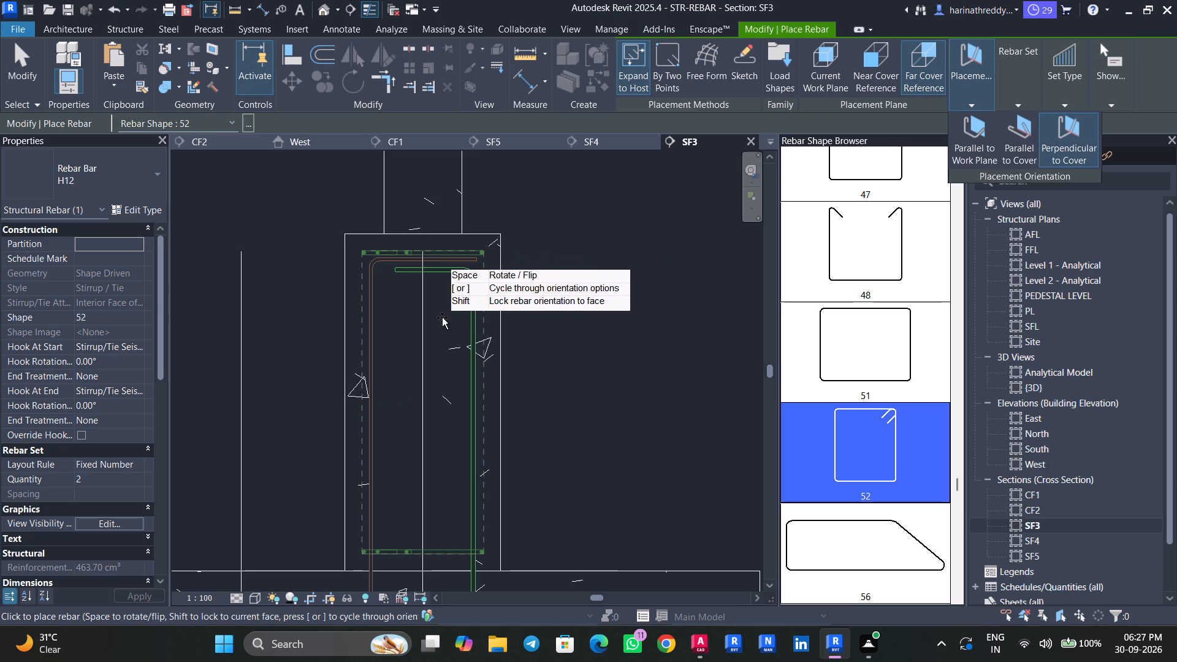
pyautogui.scroll(-4, 441, 341)
pyautogui.moveTo(441, 341); pyautogui.dragTo(440, 322, button='middle')
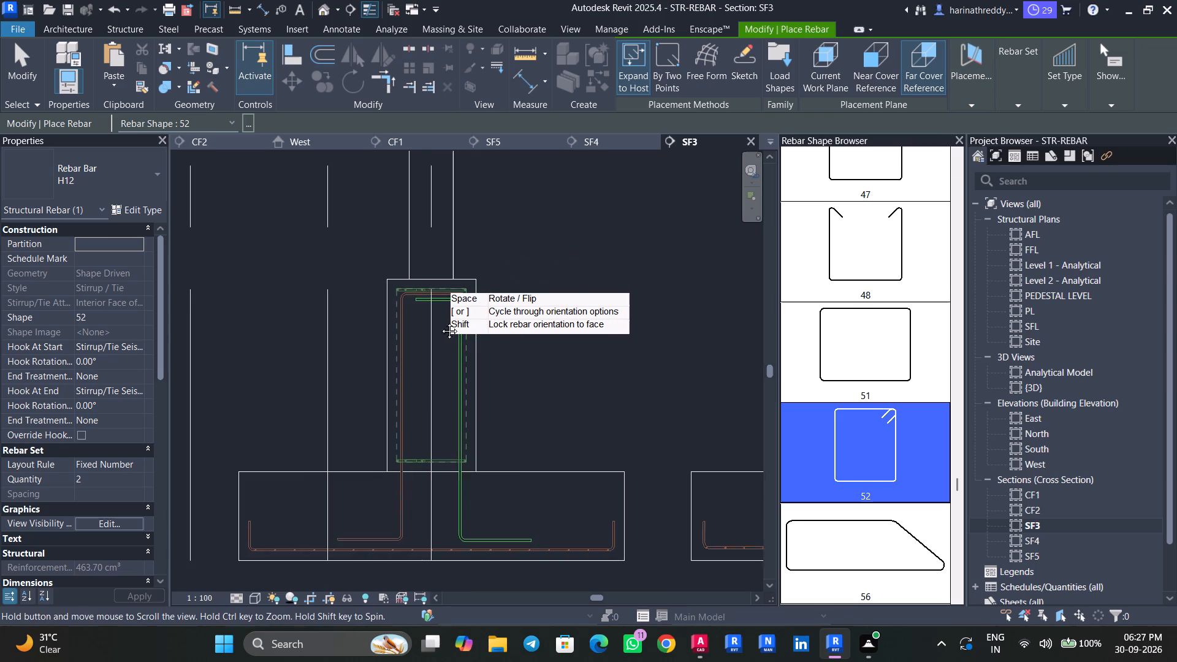
pyautogui.moveTo(440, 322); pyautogui.dragTo(438, 306, button='middle')
pyautogui.click(62, 168)
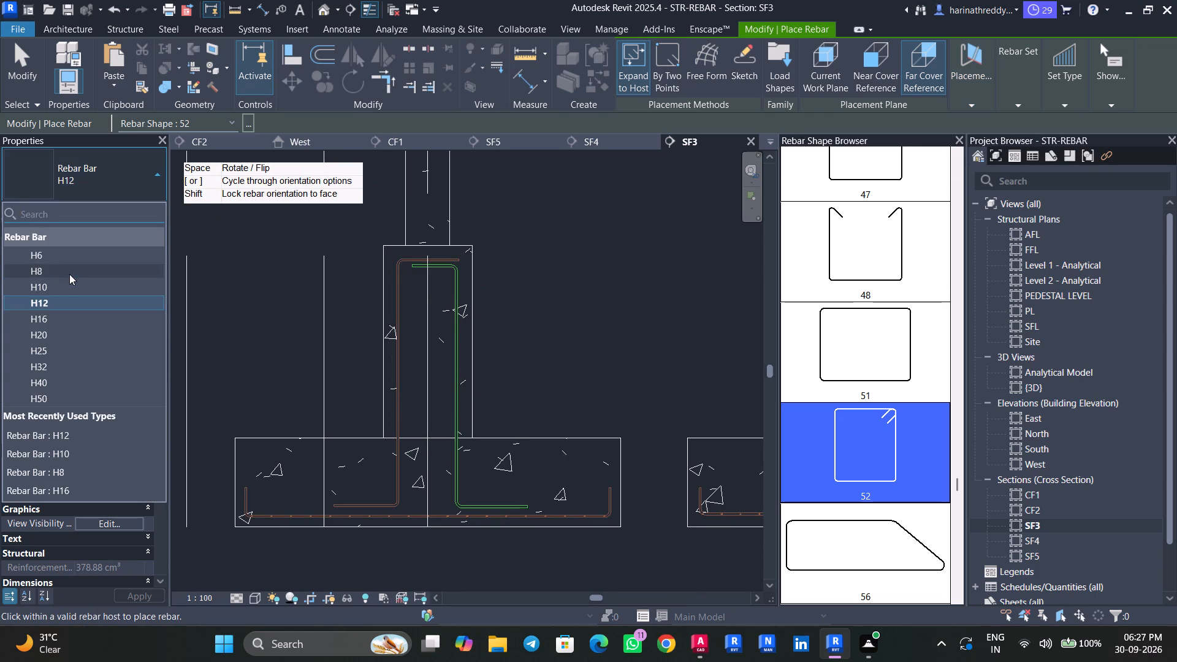
pyautogui.click(69, 274)
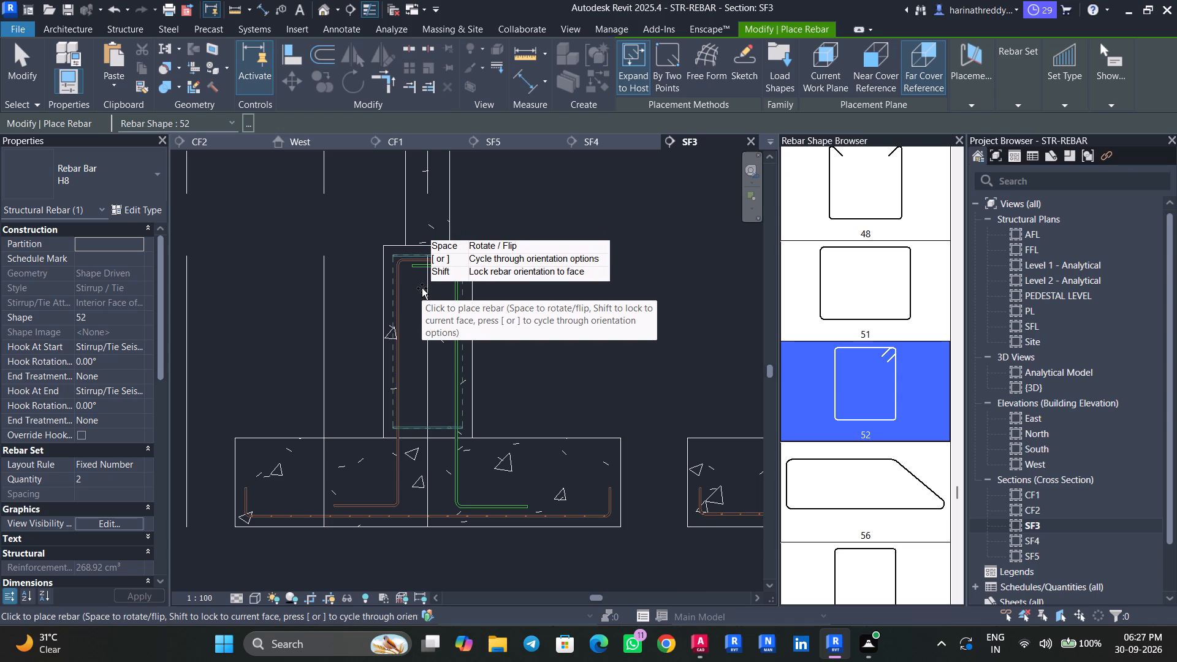
pyautogui.click(422, 288)
pyautogui.press('Escape')
pyautogui.press('Escape')
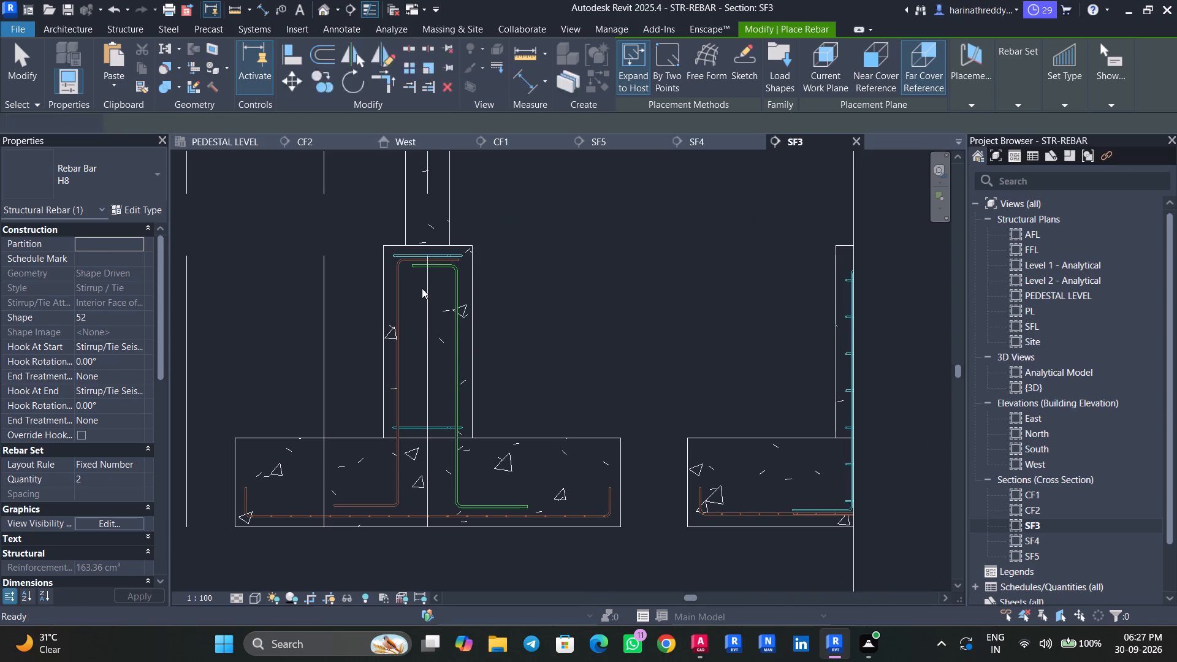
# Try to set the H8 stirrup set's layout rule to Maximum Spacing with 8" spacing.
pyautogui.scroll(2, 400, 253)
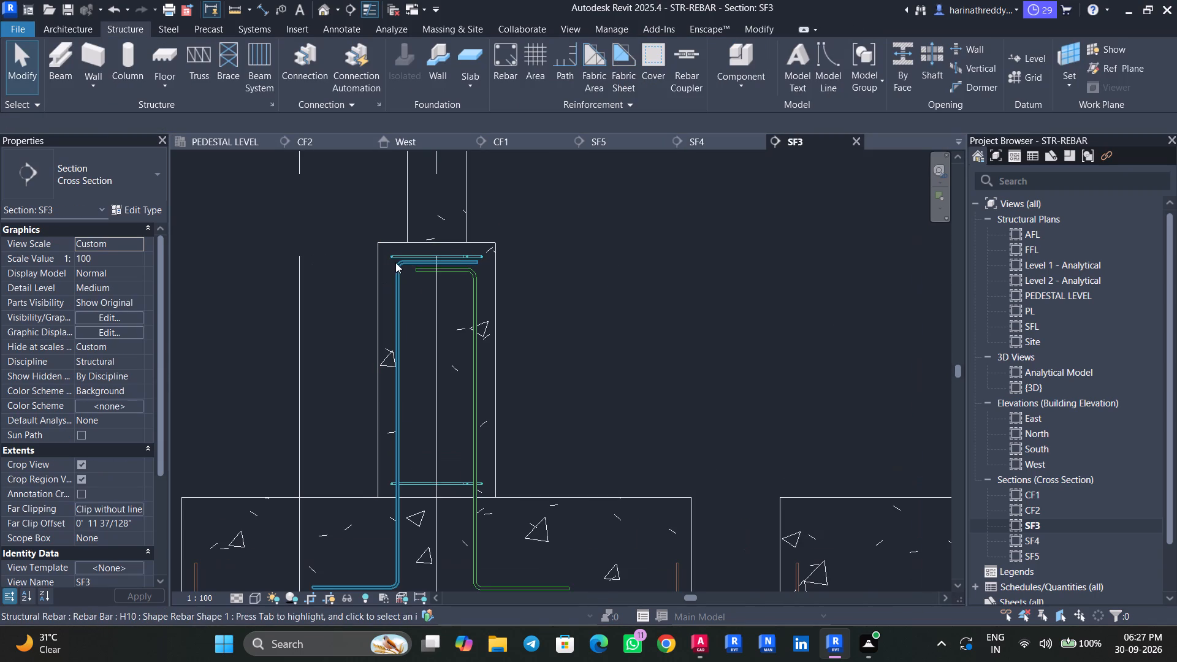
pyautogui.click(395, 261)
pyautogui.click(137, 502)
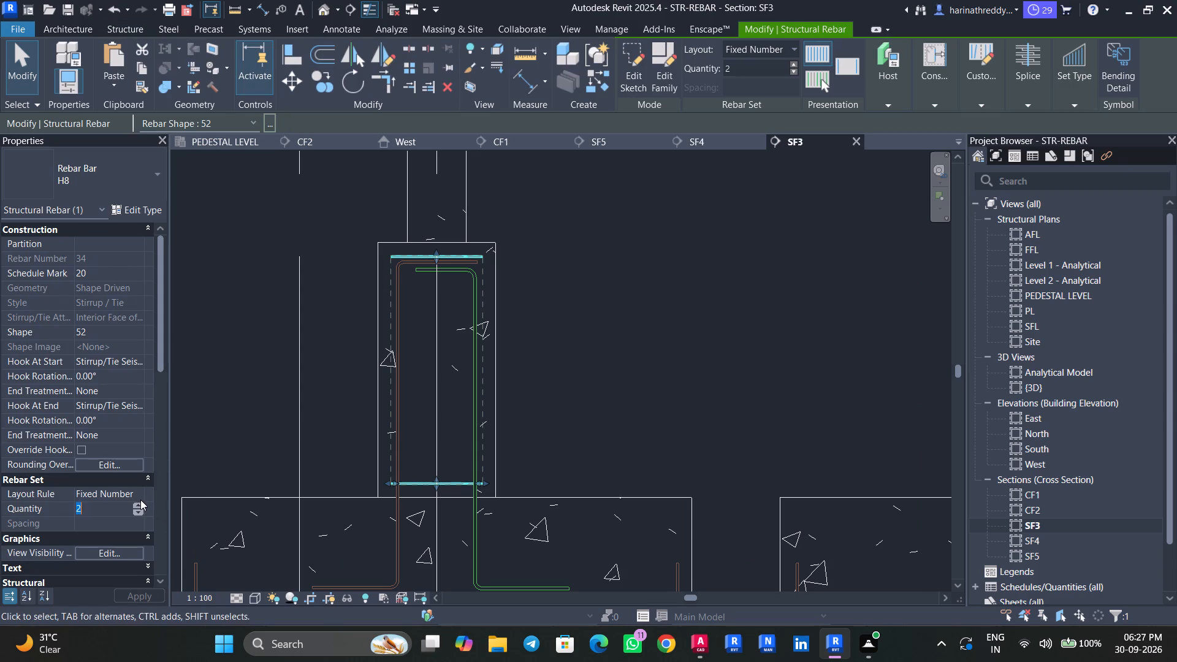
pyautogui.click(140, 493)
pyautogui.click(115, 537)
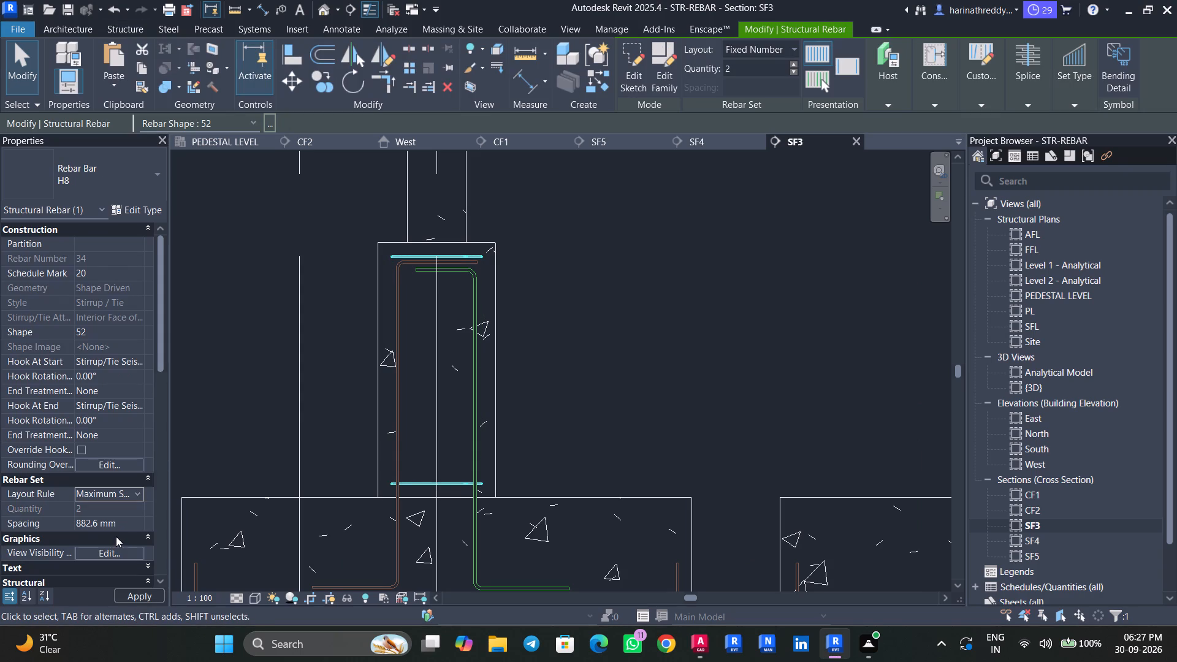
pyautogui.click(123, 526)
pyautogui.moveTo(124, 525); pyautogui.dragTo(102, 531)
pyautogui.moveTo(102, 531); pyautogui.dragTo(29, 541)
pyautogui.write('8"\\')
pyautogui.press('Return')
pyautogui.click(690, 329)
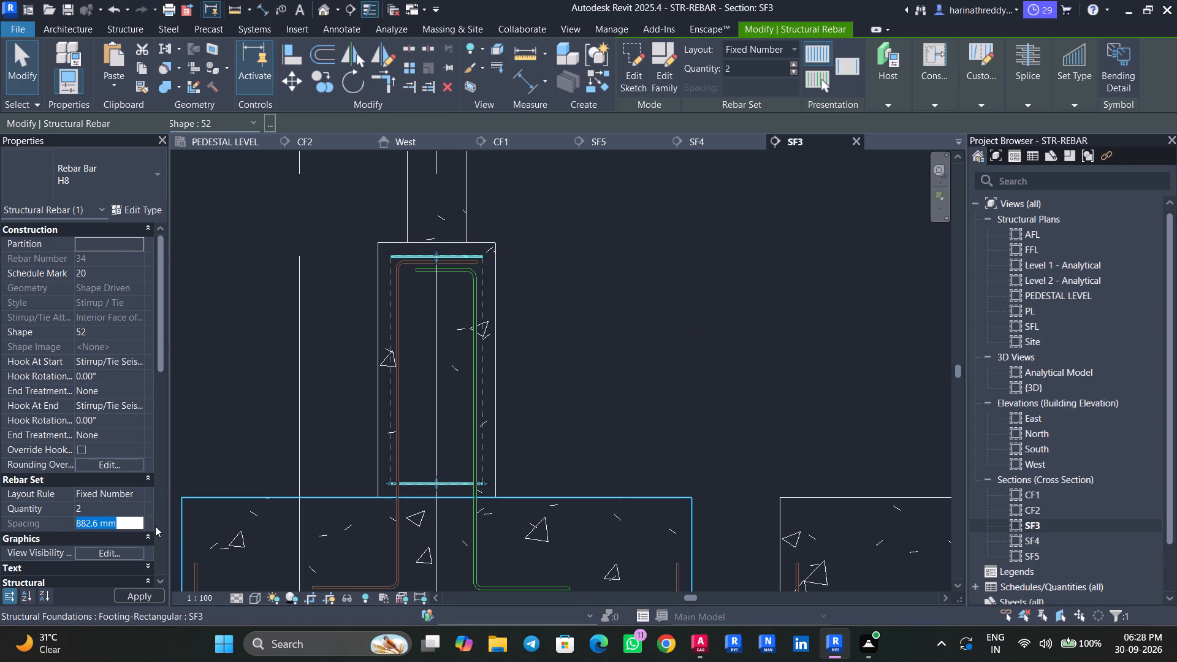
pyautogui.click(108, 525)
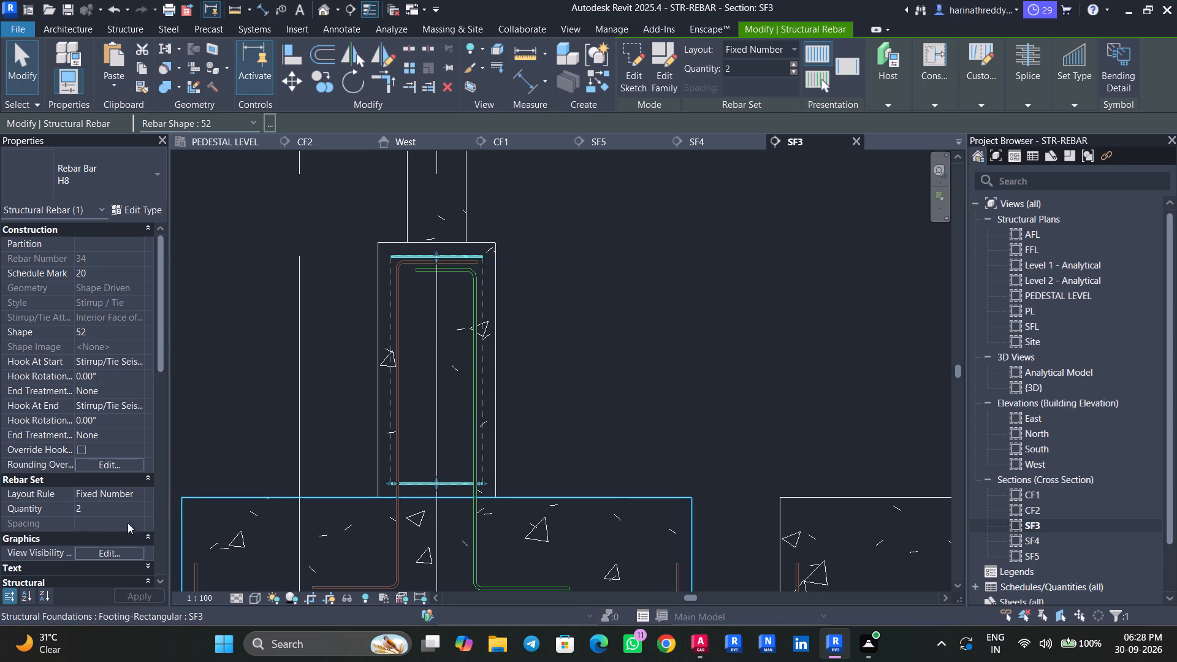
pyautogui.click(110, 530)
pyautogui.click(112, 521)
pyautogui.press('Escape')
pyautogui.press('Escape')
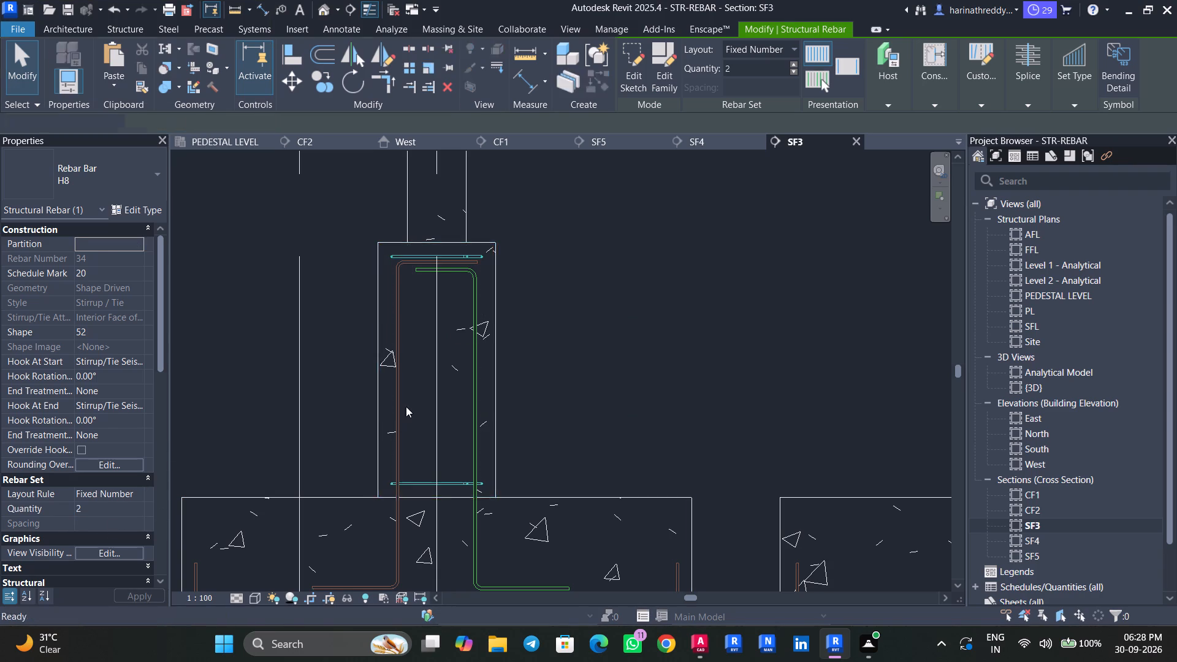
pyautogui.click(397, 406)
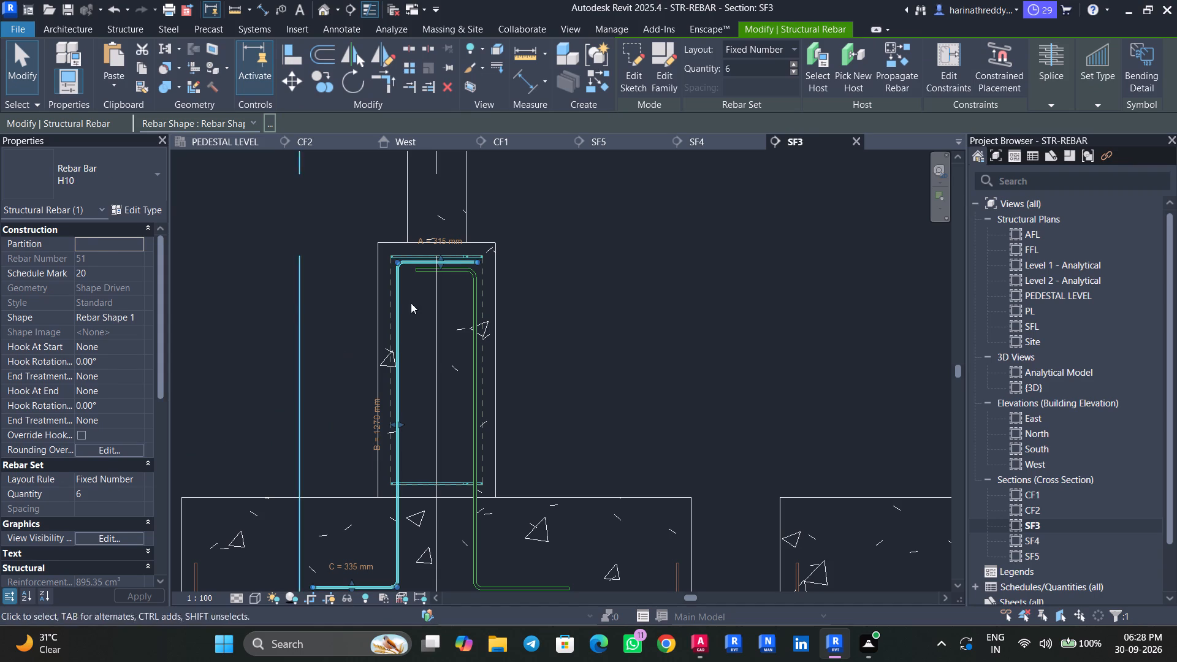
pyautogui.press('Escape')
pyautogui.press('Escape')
# Set the H8 stirrup set's layout rule to Maximum Spacing with 8" spacing.
pyautogui.click(422, 257)
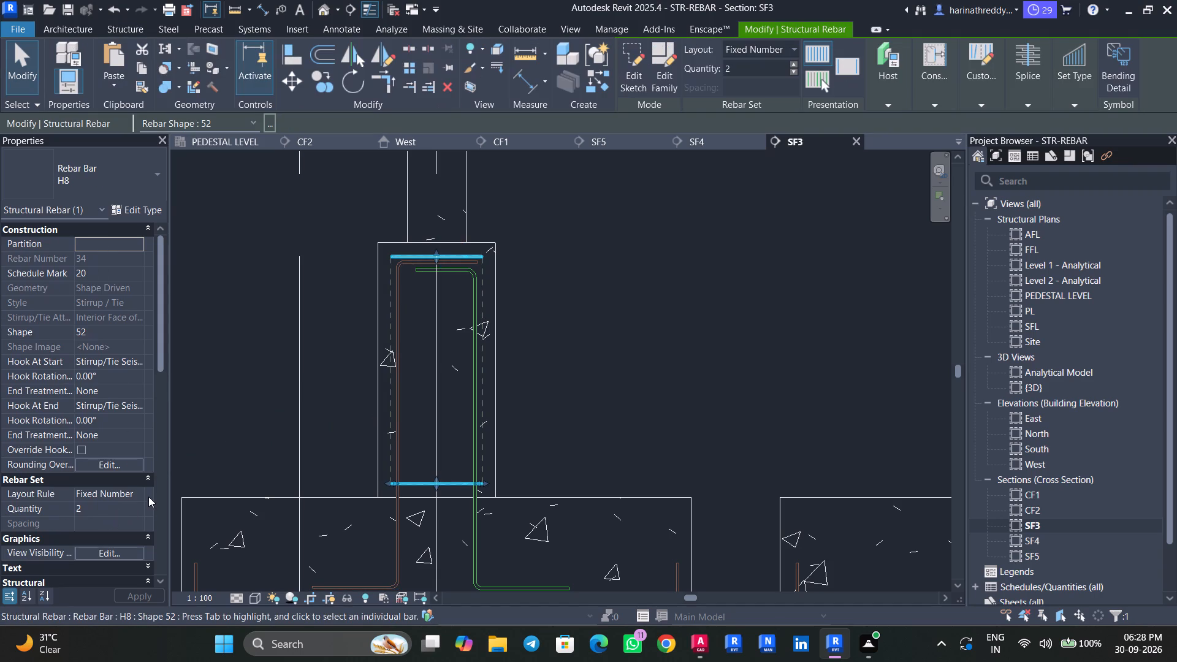
pyautogui.click(148, 492)
pyautogui.click(142, 495)
pyautogui.click(121, 535)
pyautogui.click(123, 524)
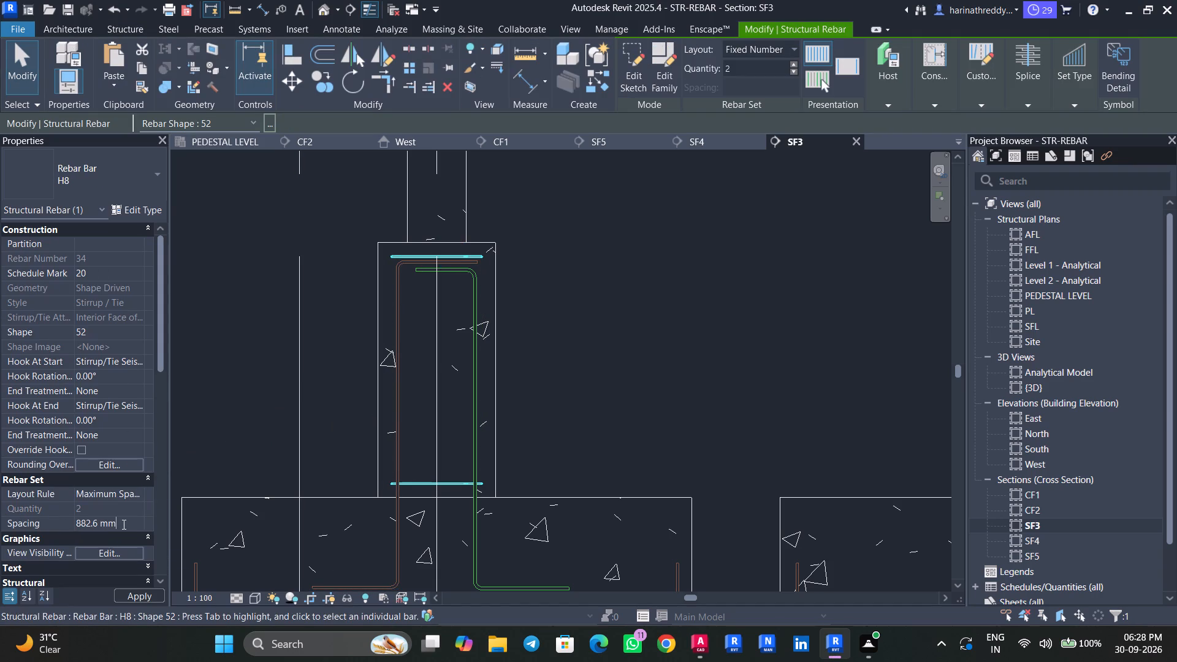
pyautogui.moveTo(123, 524); pyautogui.dragTo(53, 529)
pyautogui.press('8')
pyautogui.write('"\\')
pyautogui.press('BackSpace')
pyautogui.press('Return')
pyautogui.moveTo(538, 422); pyautogui.dragTo(533, 415, button='middle')
pyautogui.press('Escape')
pyautogui.press('Escape')
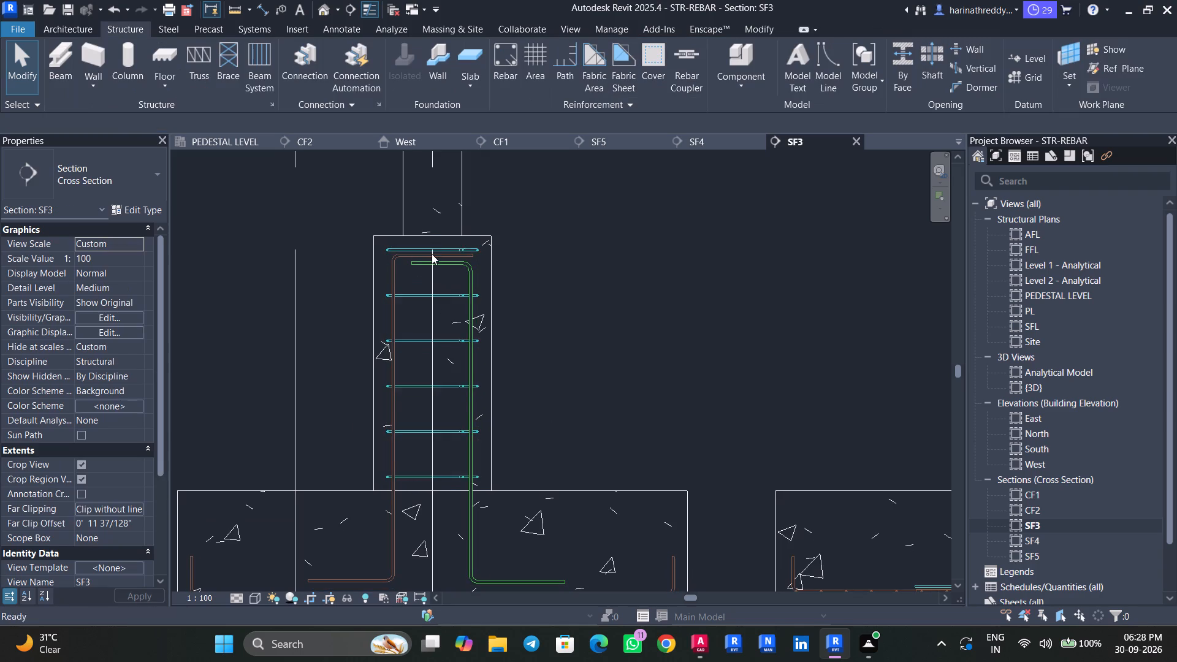
# Lower the upper end of the H8 stirrup set to just below the H12 bars' top leg.
pyautogui.scroll(5, 430, 251)
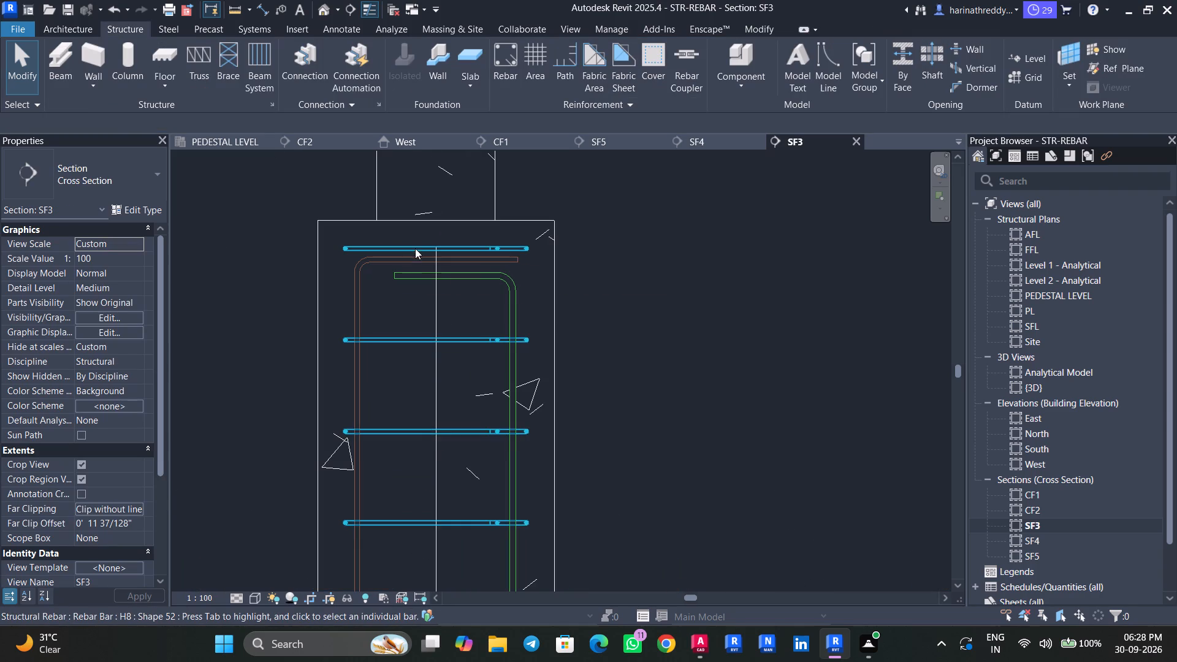
pyautogui.click(415, 248)
pyautogui.scroll(4, 436, 252)
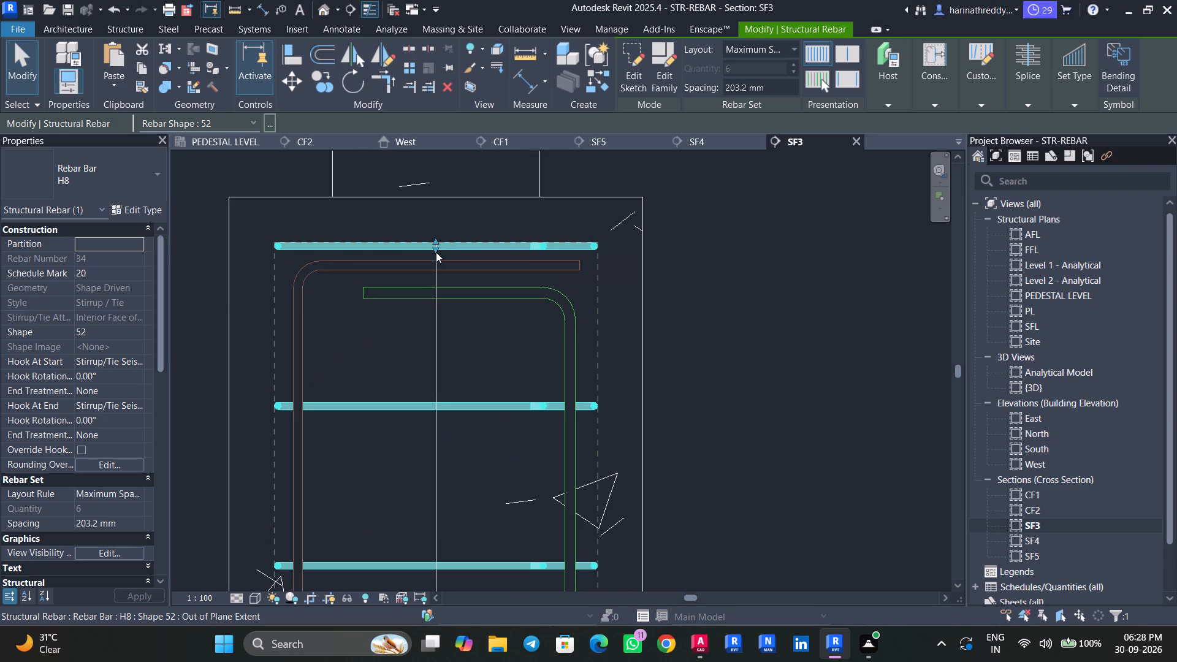
pyautogui.moveTo(435, 251); pyautogui.dragTo(436, 281)
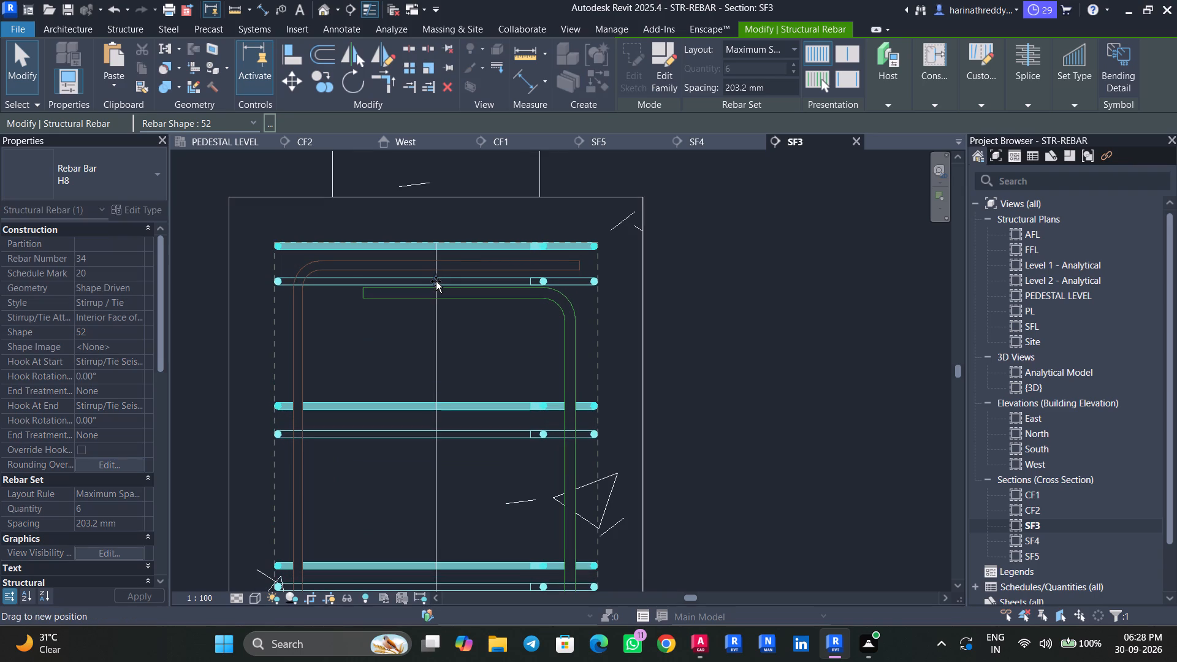
pyautogui.moveTo(436, 281); pyautogui.dragTo(435, 314)
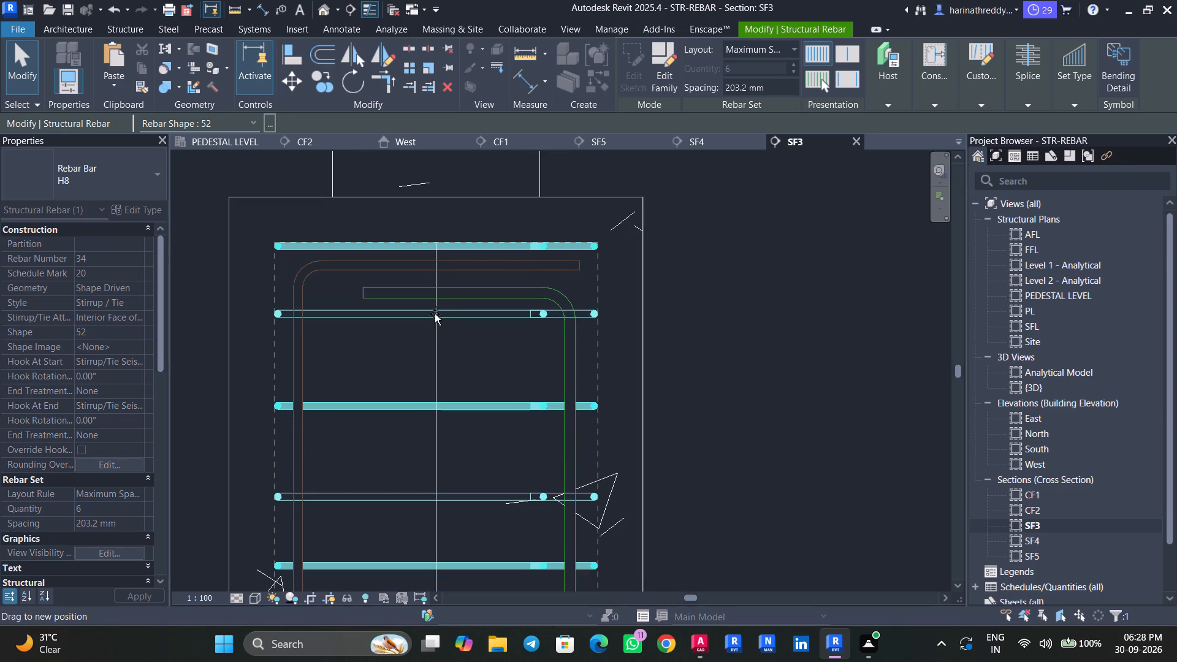
pyautogui.moveTo(435, 314); pyautogui.dragTo(433, 312)
# Extend the lower end of the H8 stirrup set into the footing, just above the vertical bars' bottom legs.
pyautogui.scroll(-2, 433, 312)
pyautogui.scroll(1, 433, 312)
pyautogui.scroll(-11, 433, 312)
pyautogui.moveTo(479, 326); pyautogui.dragTo(490, 228, button='middle')
pyautogui.scroll(2, 438, 356)
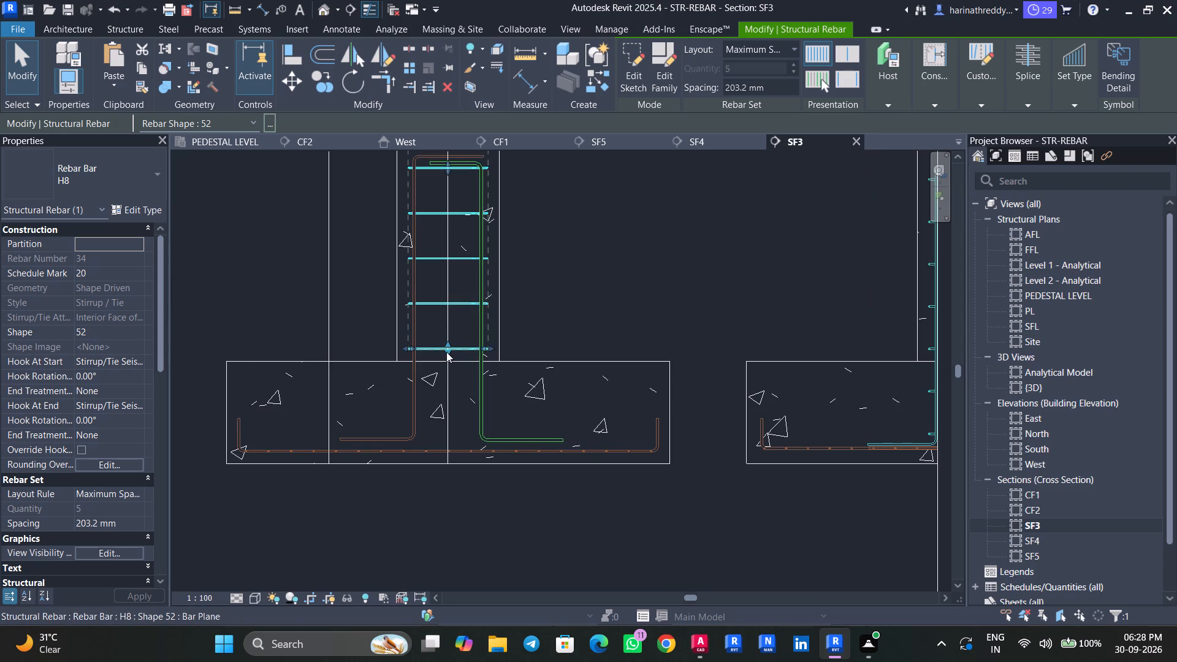
pyautogui.moveTo(446, 352); pyautogui.dragTo(452, 424)
pyautogui.press('Escape')
pyautogui.press('Escape')
pyautogui.press('Escape')
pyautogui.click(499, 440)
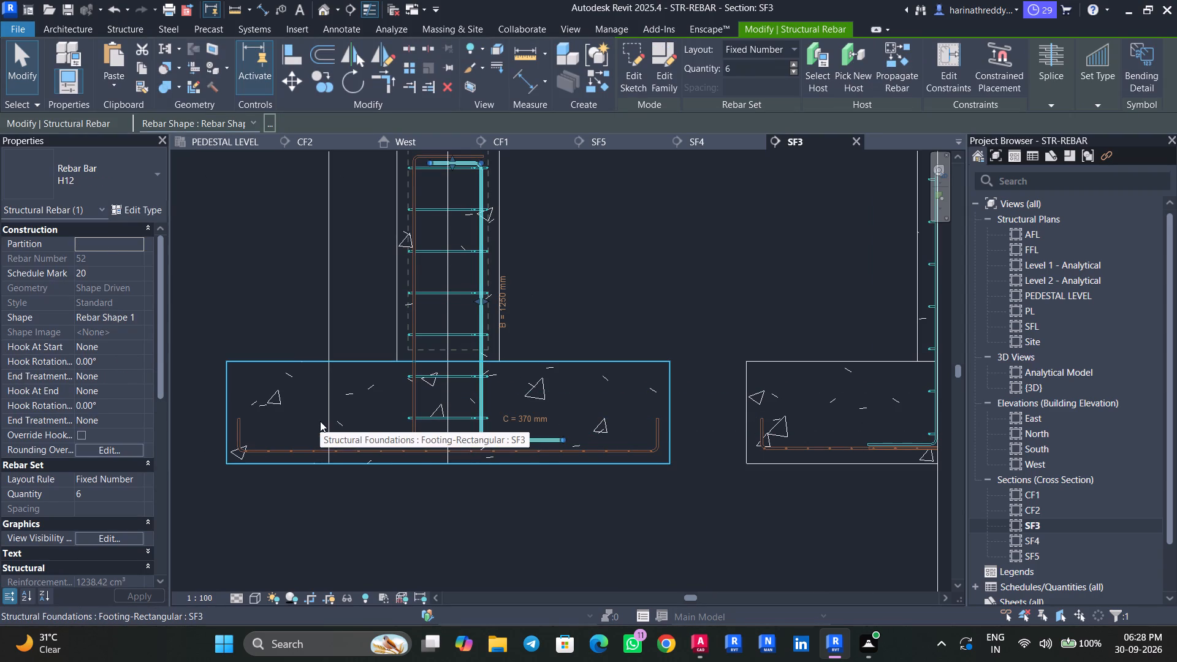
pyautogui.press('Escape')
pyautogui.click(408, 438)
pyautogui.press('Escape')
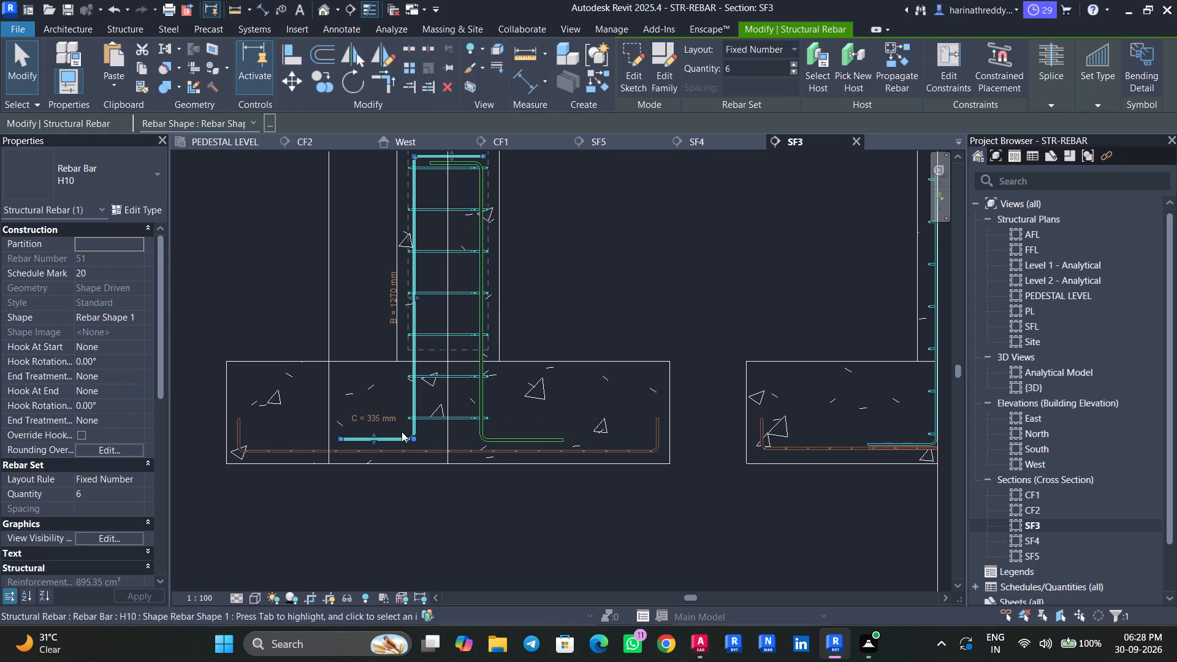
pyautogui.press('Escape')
# Select all H10 bars plus SF3's pedestal H12 bars and H8 stirrups, and make them unobscured in the {3D} view.
pyautogui.click(416, 367)
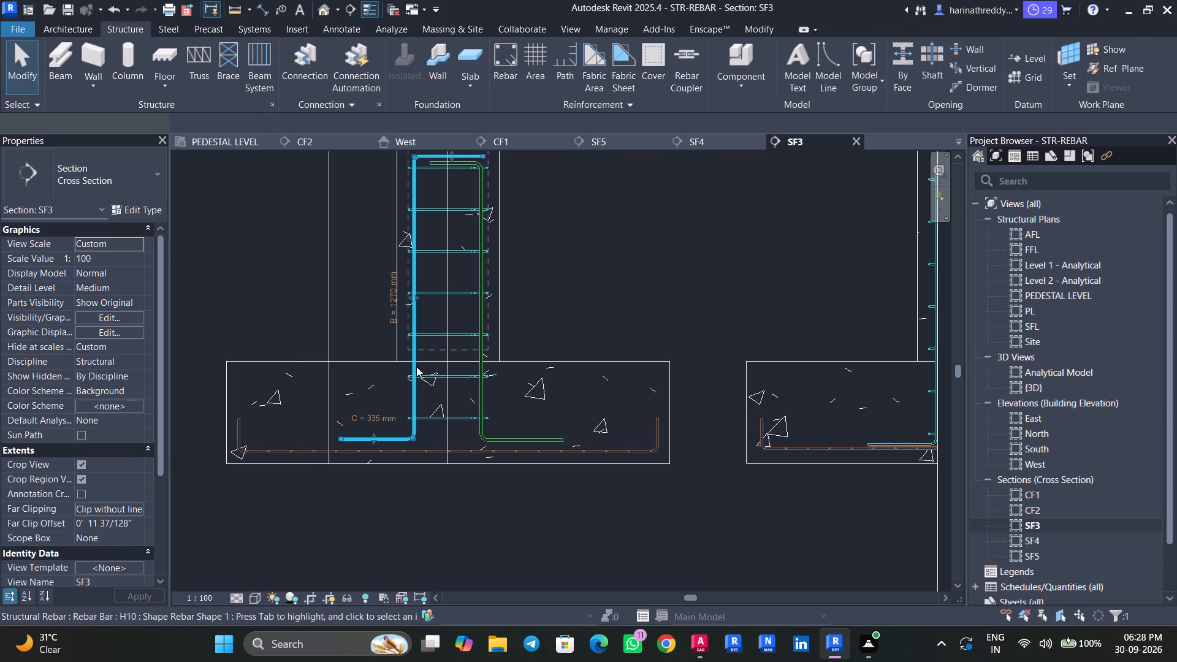
pyautogui.write('SA')
pyautogui.scroll(3, 488, 318)
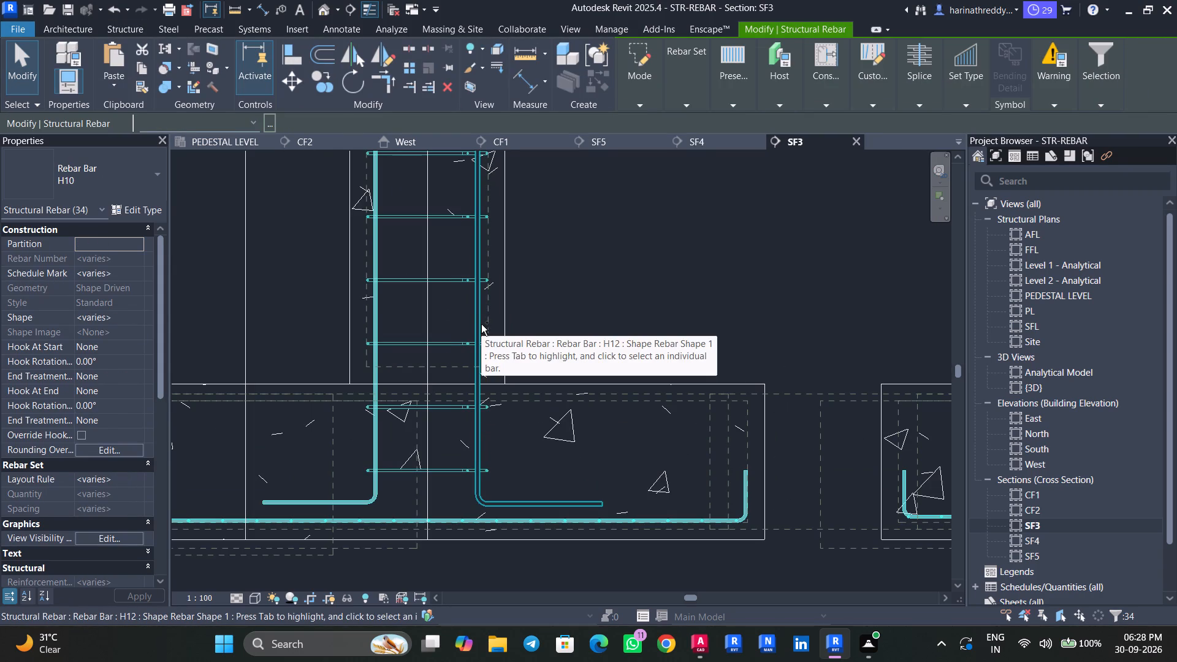
pyautogui.keyDown('ctrl'); pyautogui.click(480, 319); pyautogui.keyUp('ctrl')
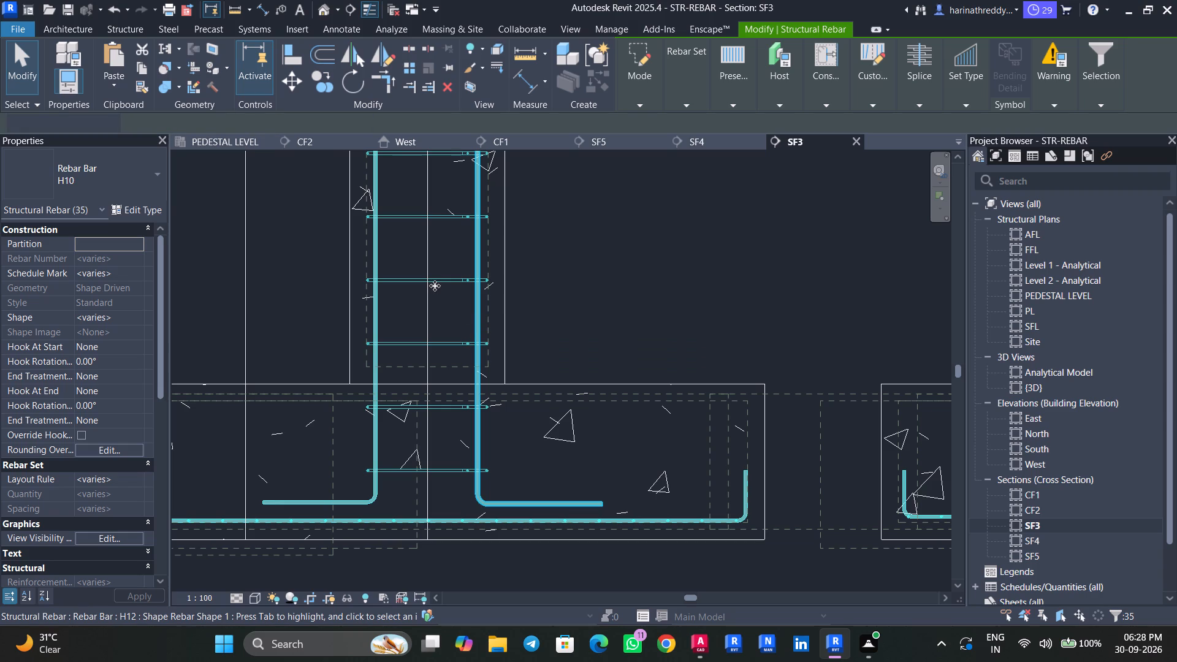
pyautogui.keyDown('ctrl'); pyautogui.click(435, 279); pyautogui.keyUp('ctrl')
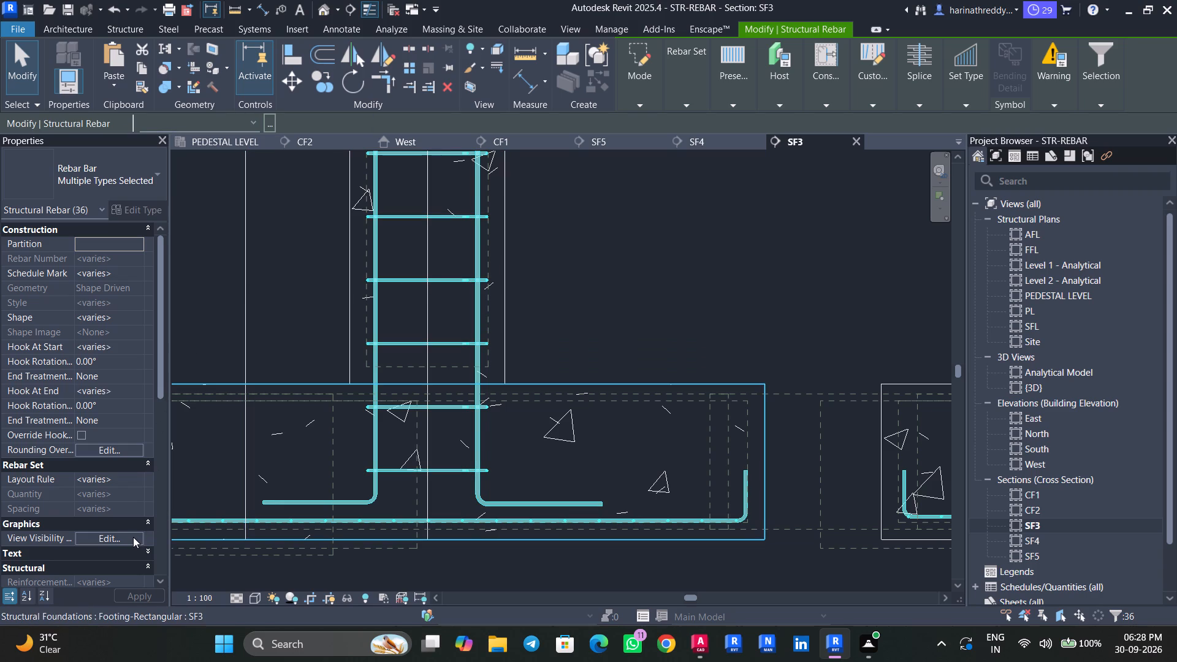
pyautogui.click(133, 537)
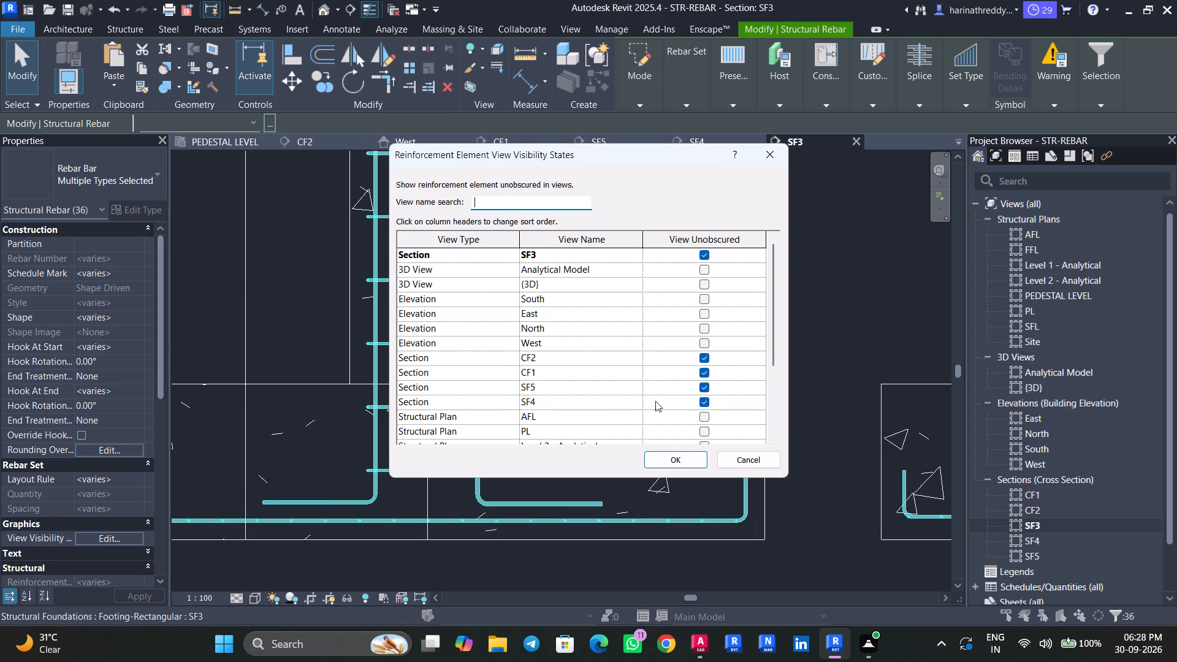
pyautogui.click(703, 297)
pyautogui.click(703, 298)
pyautogui.click(703, 287)
pyautogui.click(671, 465)
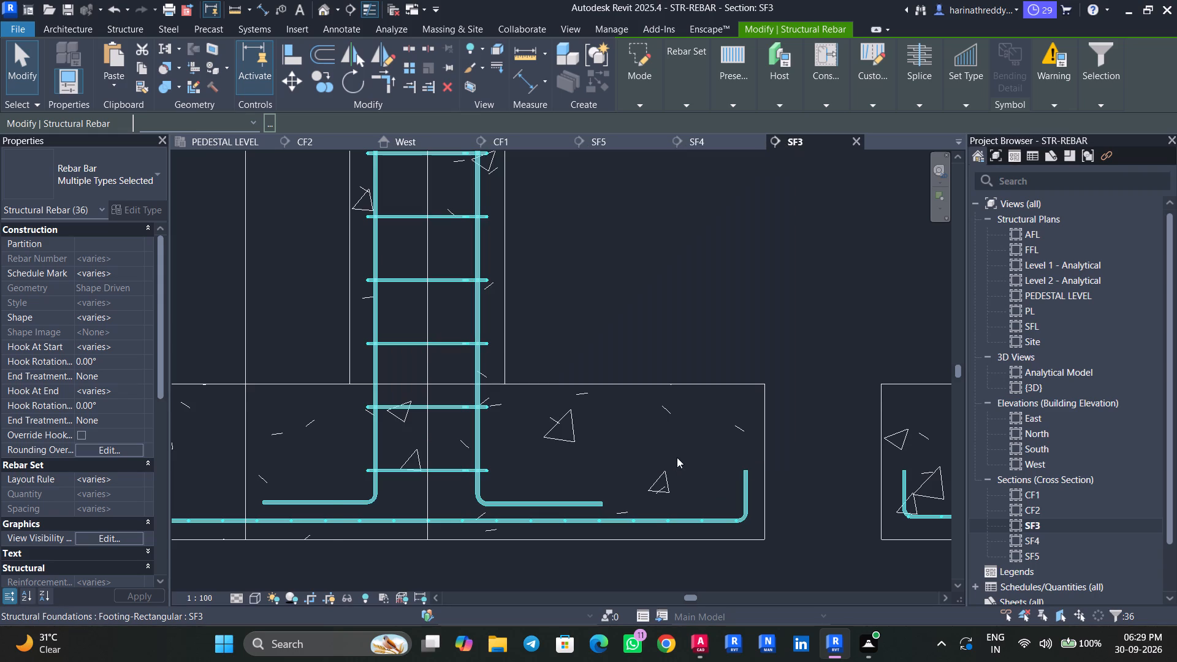
pyautogui.press('Escape')
pyautogui.press('Escape')
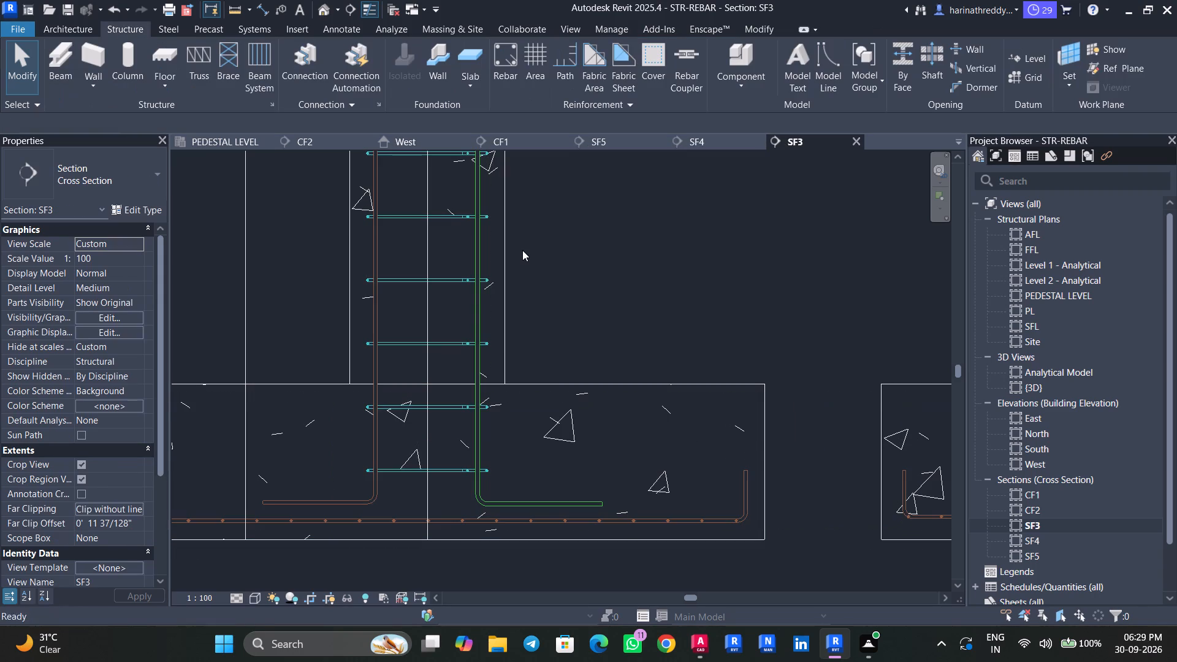
pyautogui.press('Escape')
pyautogui.press('Escape')
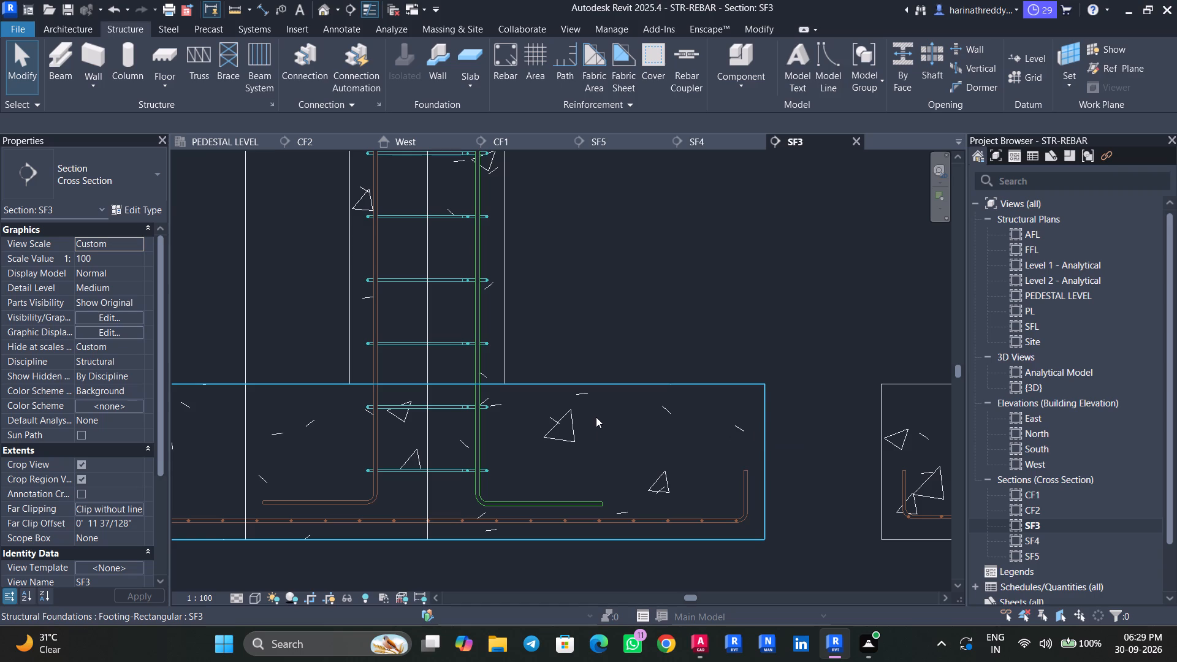
# Compare SF3's pedestal and footing bars with the typical shoe footing section in AutoCAD.
pyautogui.moveTo(540, 292); pyautogui.dragTo(600, 381, button='middle')
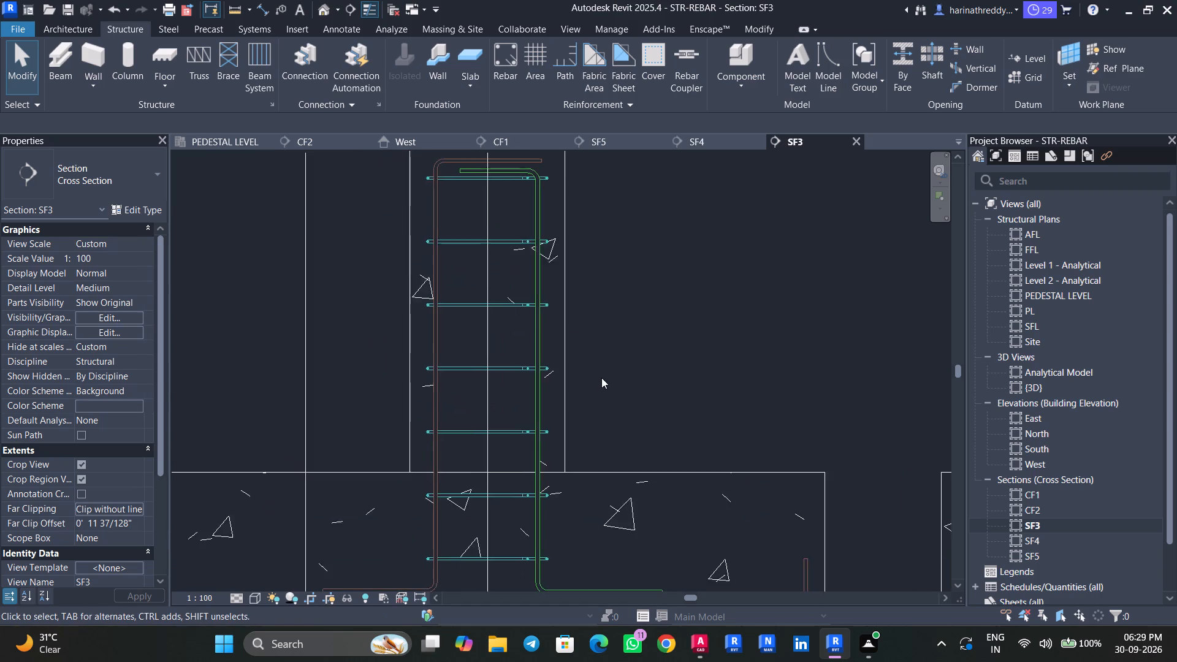
pyautogui.scroll(-3, 601, 378)
pyautogui.moveTo(607, 349); pyautogui.dragTo(618, 397, button='middle')
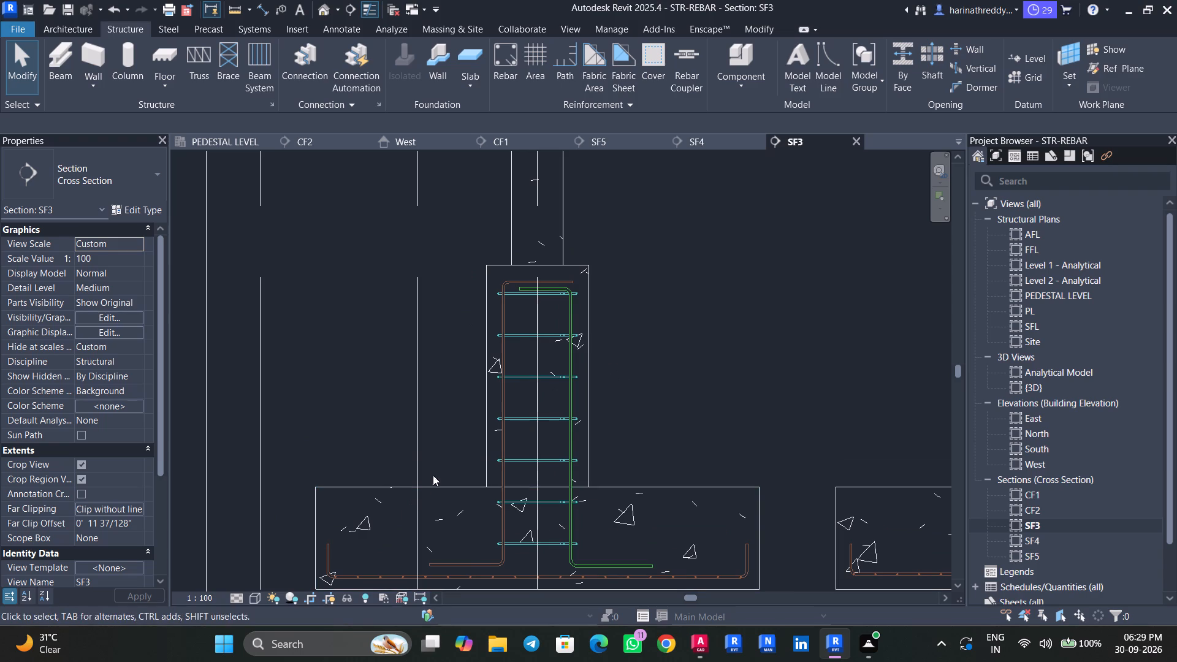
pyautogui.scroll(4, 512, 375)
pyautogui.moveTo(518, 355); pyautogui.dragTo(495, 389, button='middle')
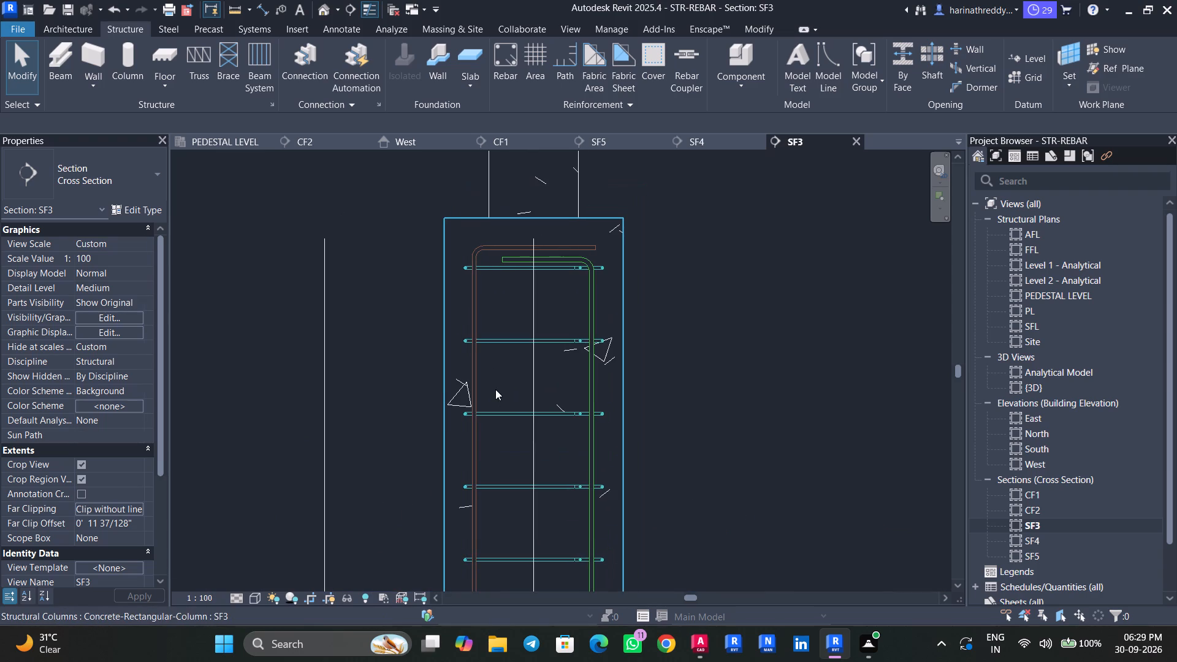
pyautogui.click(705, 642)
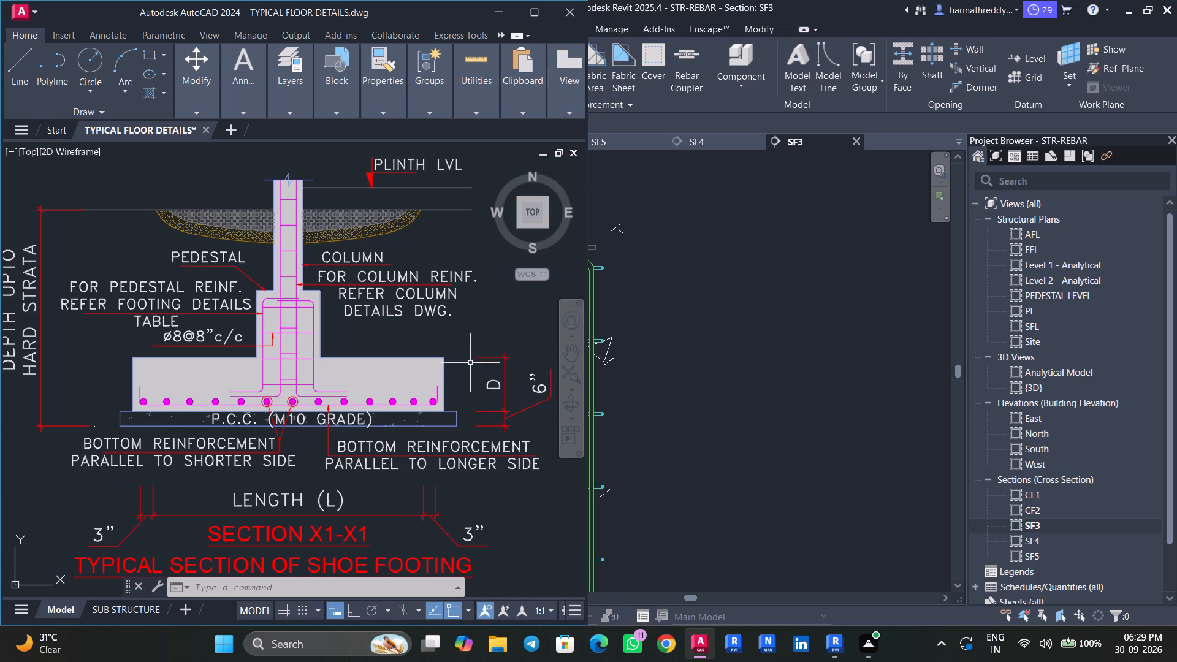
pyautogui.click(492, 21)
# Examine the C2 column above the SF3 pedestal up to the beam at PL in the section.
pyautogui.scroll(-4, 731, 300)
pyautogui.moveTo(731, 300); pyautogui.dragTo(731, 305, button='middle')
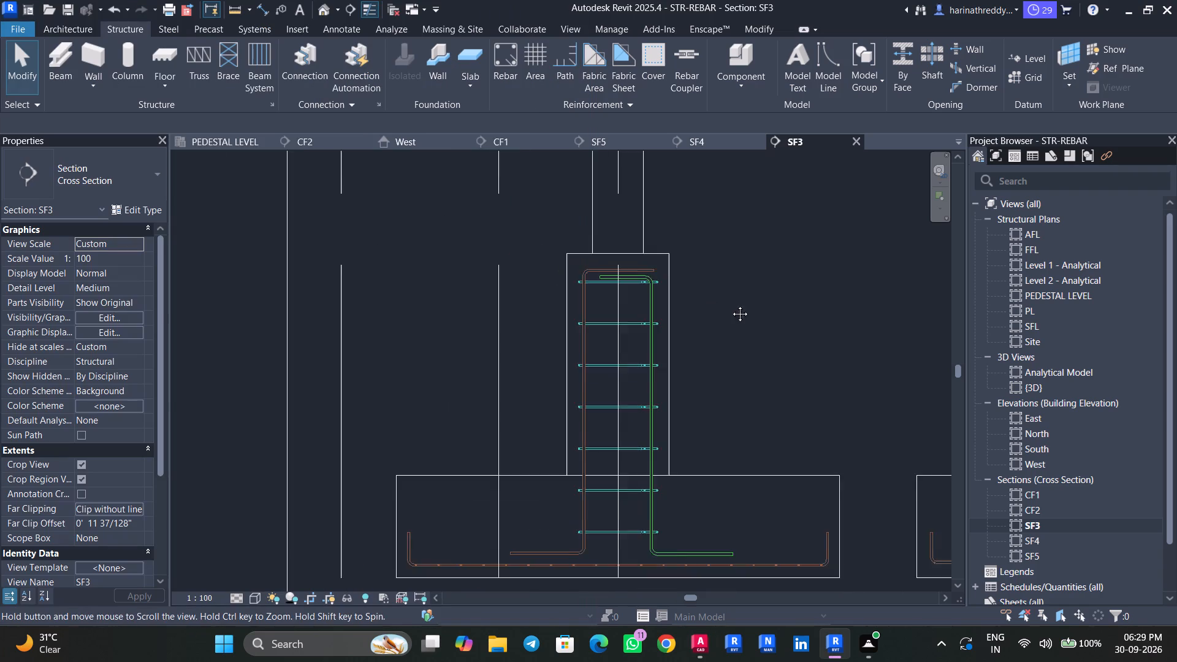
pyautogui.moveTo(731, 305); pyautogui.dragTo(709, 408, button='middle')
pyautogui.click(622, 325)
pyautogui.scroll(-4, 679, 365)
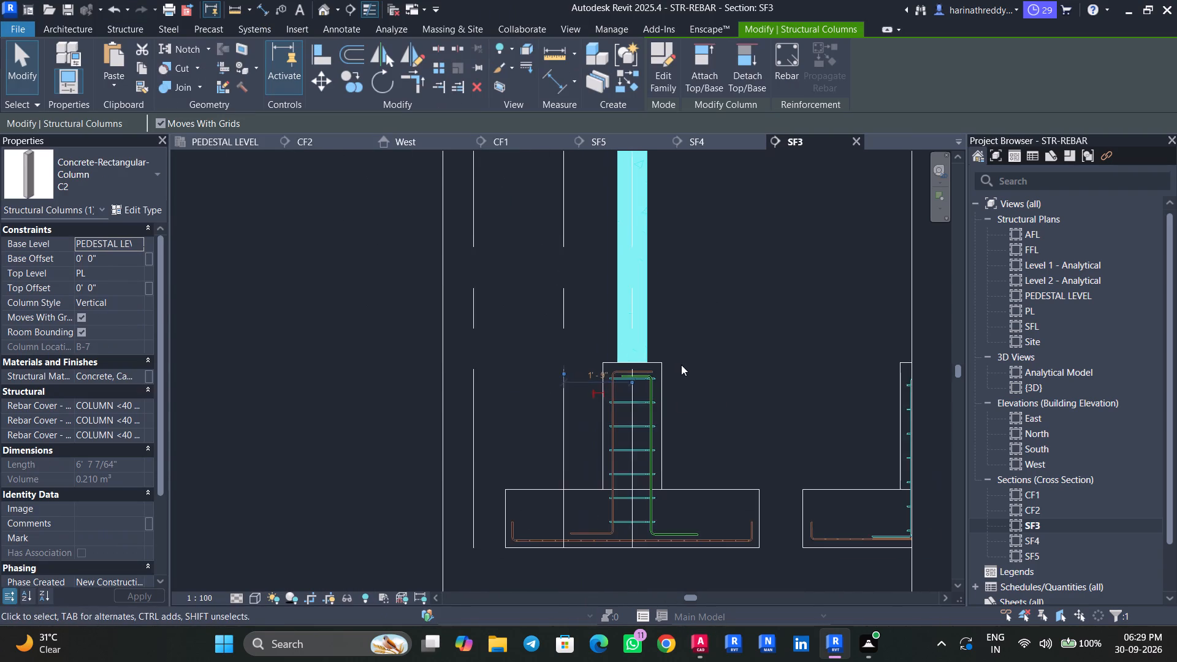
pyautogui.moveTo(682, 365); pyautogui.dragTo(622, 465, button='middle')
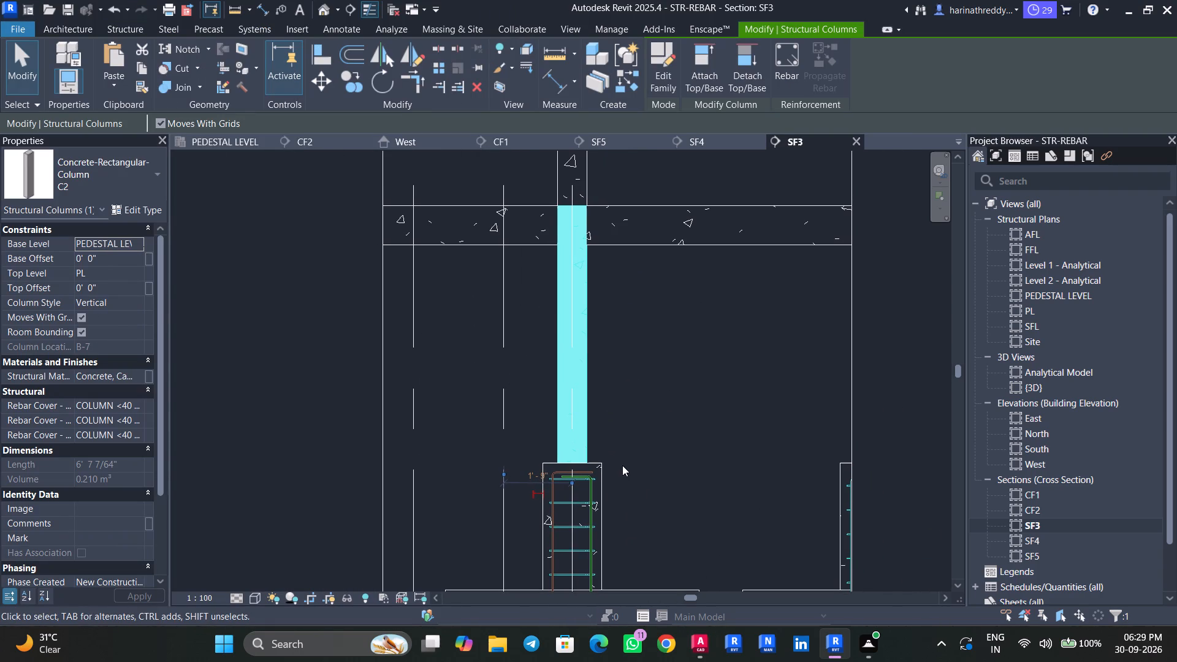
pyautogui.moveTo(604, 330); pyautogui.dragTo(603, 406, button='middle')
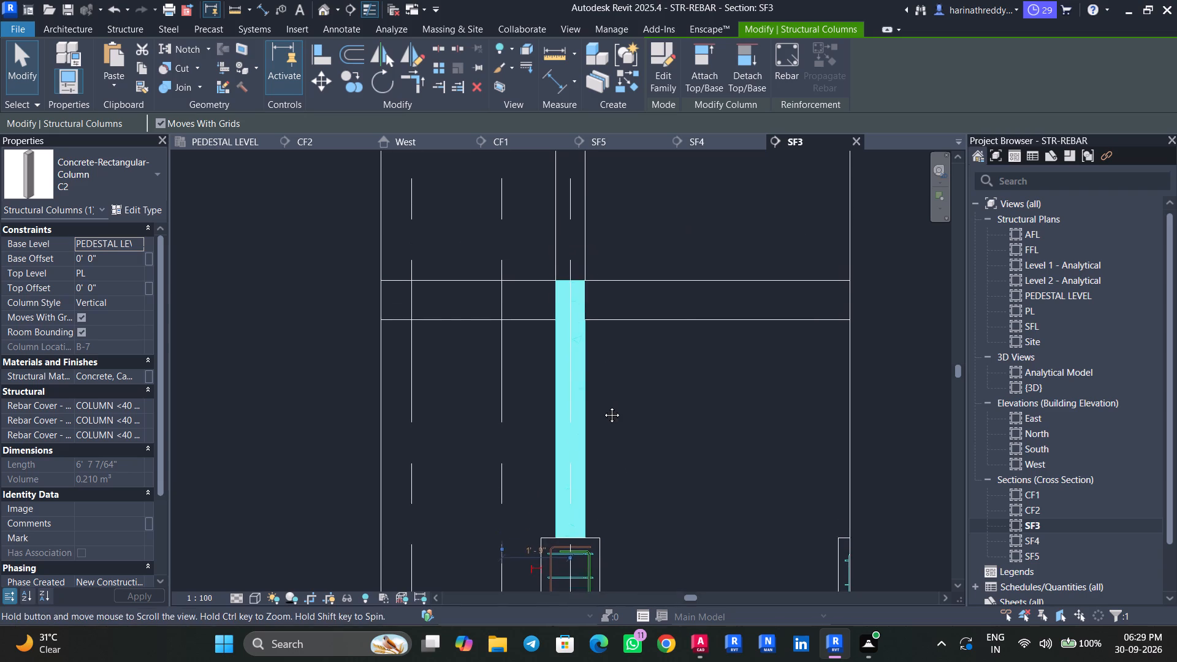
pyautogui.moveTo(603, 406); pyautogui.dragTo(603, 406, button='middle')
pyautogui.press('Escape')
pyautogui.press('Escape')
pyautogui.press('Escape')
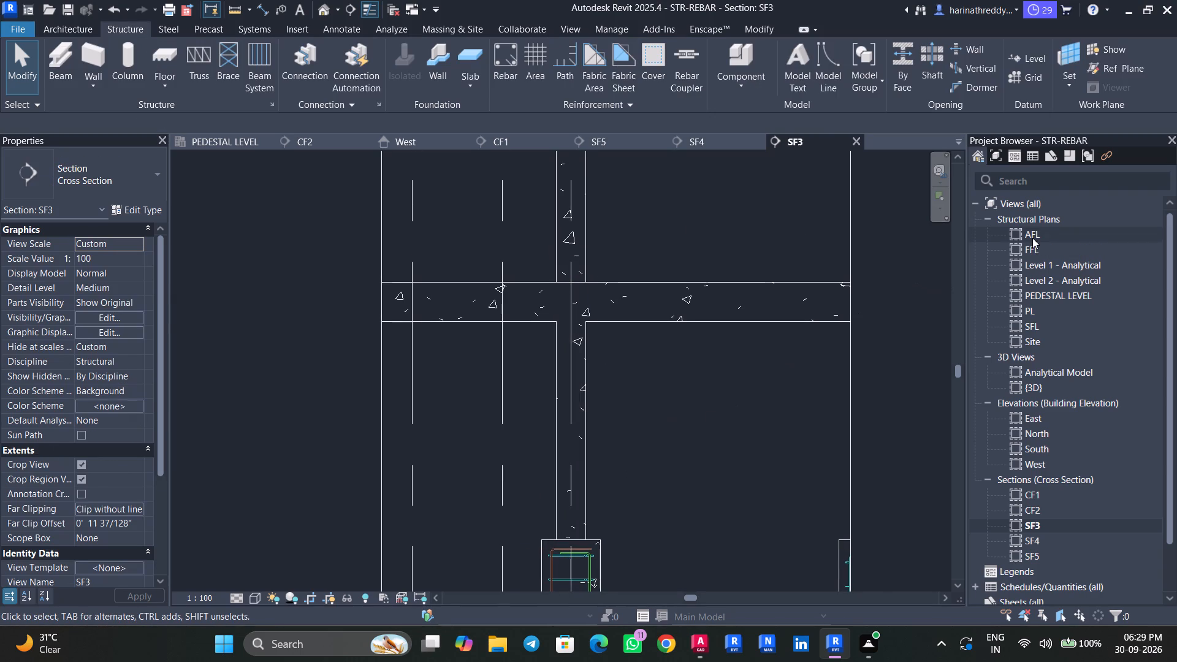
# Open the AFL and PEDESTAL LEVEL plans and locate the C2 column and the SF3 section line at grid B-7.
pyautogui.doubleClick(1032, 238)
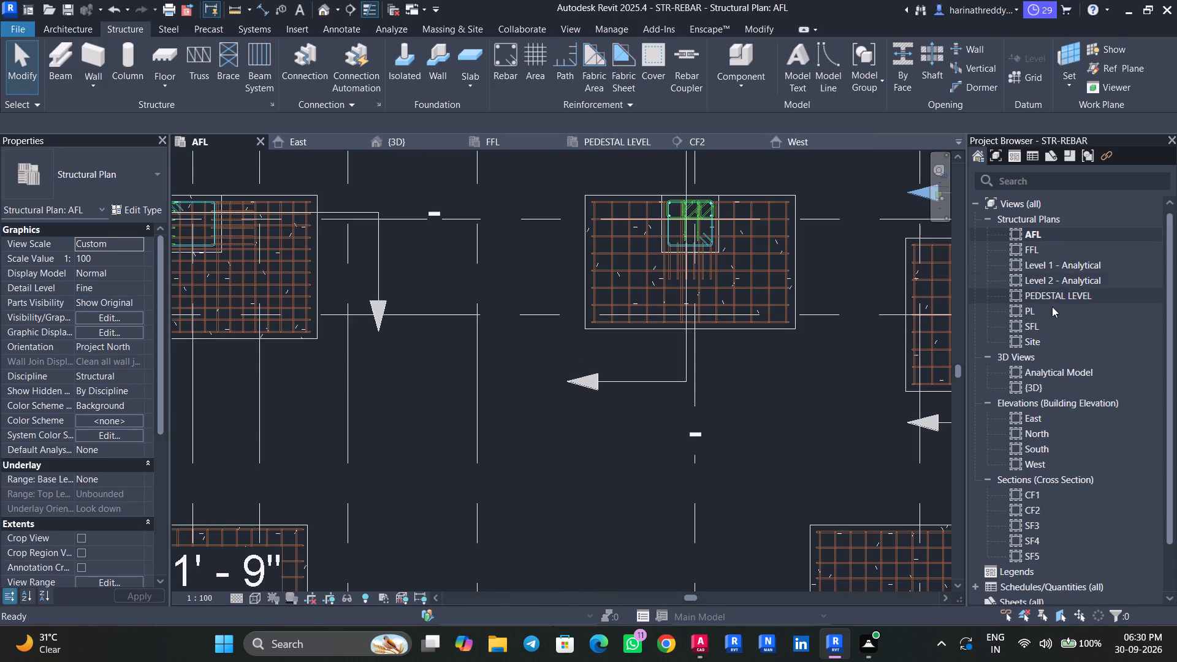
pyautogui.doubleClick(1054, 298)
pyautogui.scroll(-2, 665, 348)
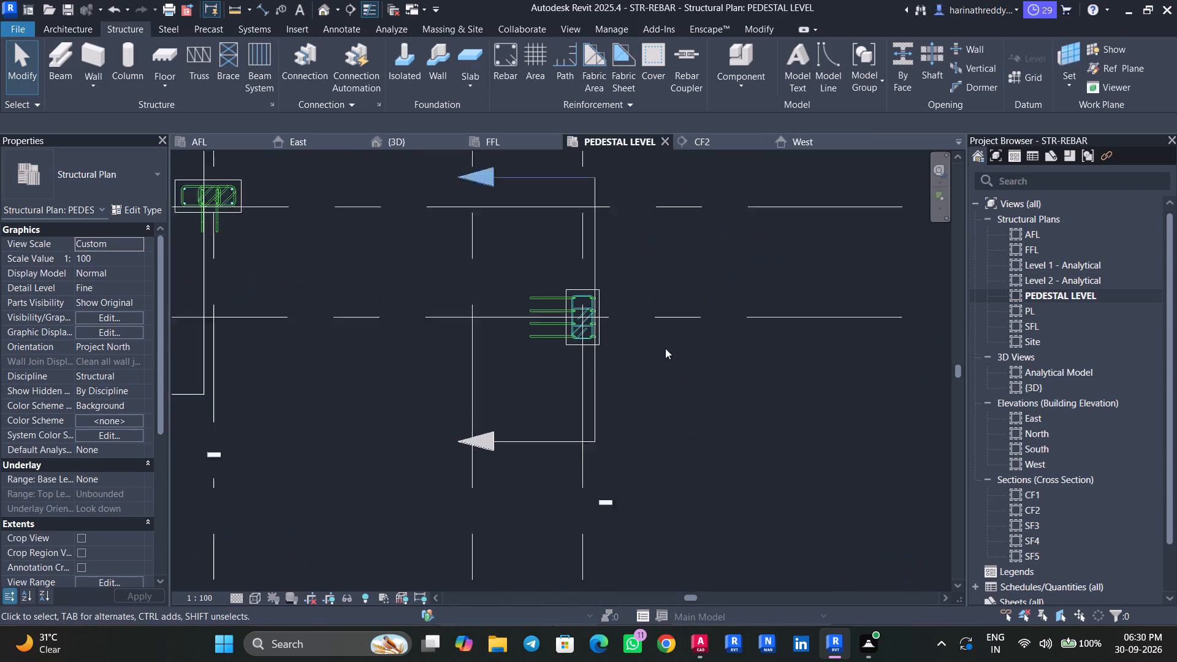
pyautogui.scroll(-7, 665, 348)
pyautogui.scroll(9, 517, 306)
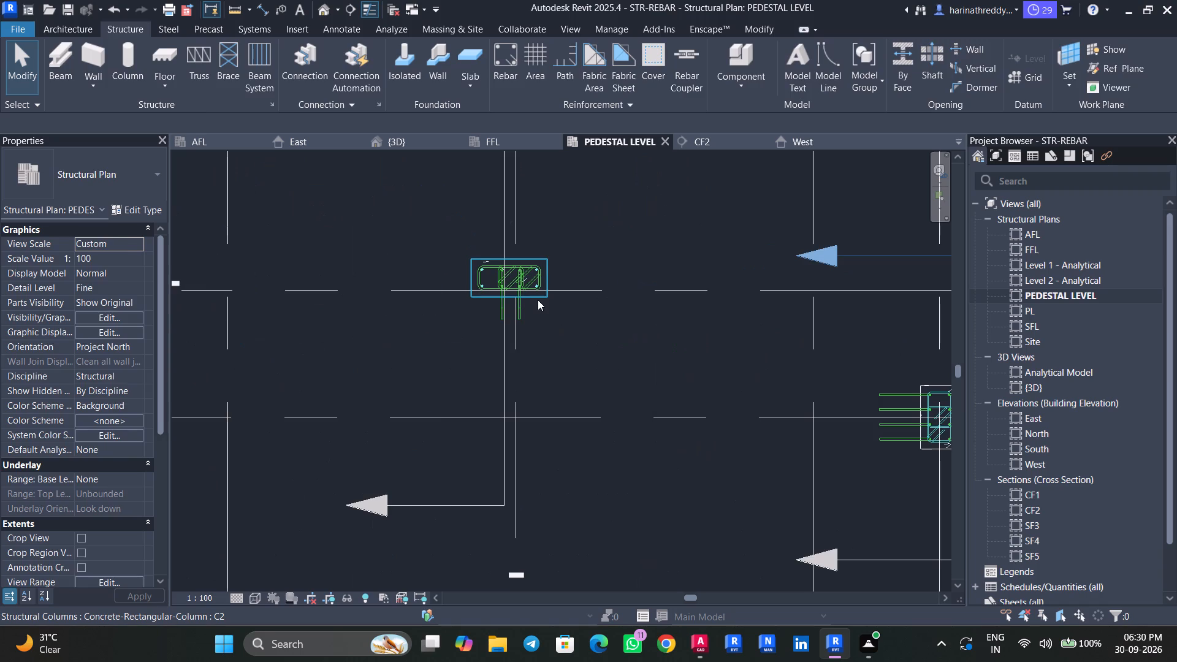
pyautogui.click(538, 300)
pyautogui.scroll(-5, 560, 341)
pyautogui.moveTo(561, 343); pyautogui.dragTo(682, 327, button='middle')
pyautogui.press('Escape')
pyautogui.press('Escape')
pyautogui.moveTo(451, 357); pyautogui.dragTo(602, 314, button='middle')
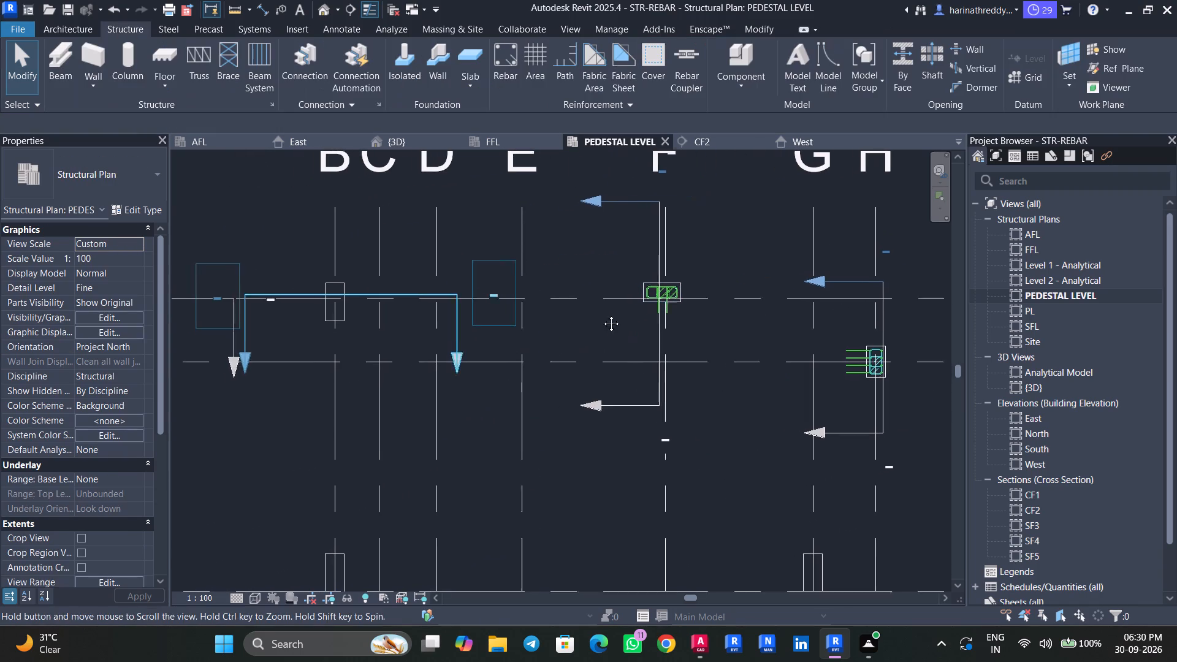
pyautogui.moveTo(602, 314); pyautogui.dragTo(627, 308, button='middle')
pyautogui.scroll(2, 474, 267)
pyautogui.scroll(-1, 473, 268)
pyautogui.scroll(1, 472, 268)
pyautogui.click(501, 267)
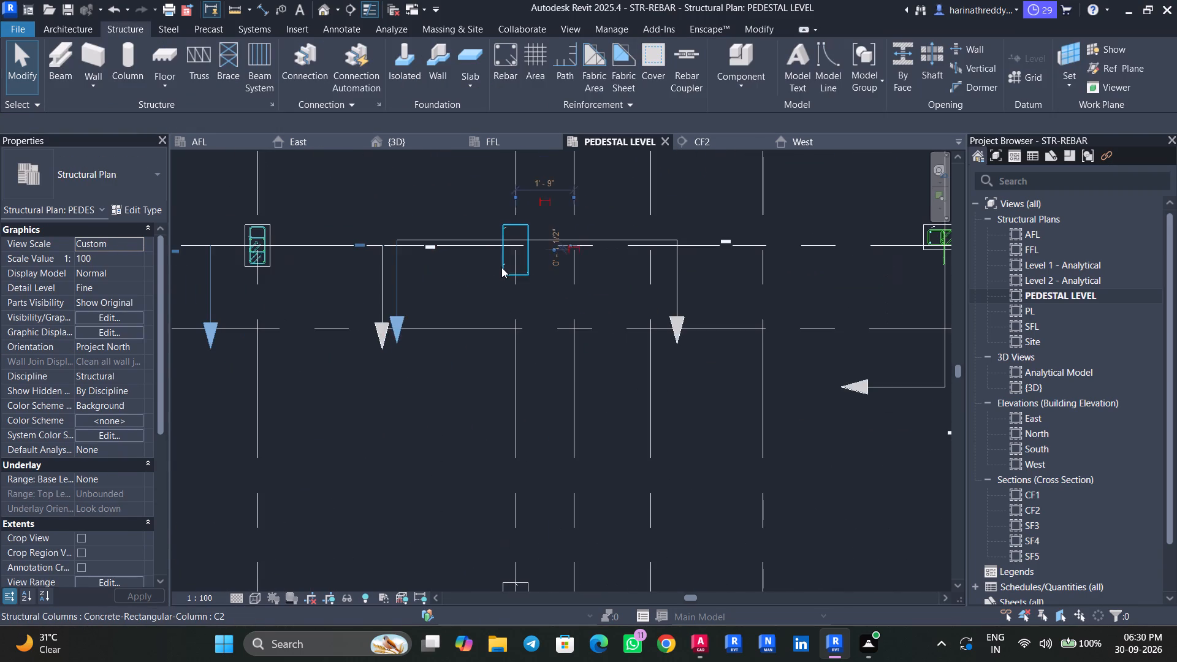
pyautogui.scroll(4, 503, 268)
pyautogui.moveTo(497, 278); pyautogui.dragTo(442, 337, button='middle')
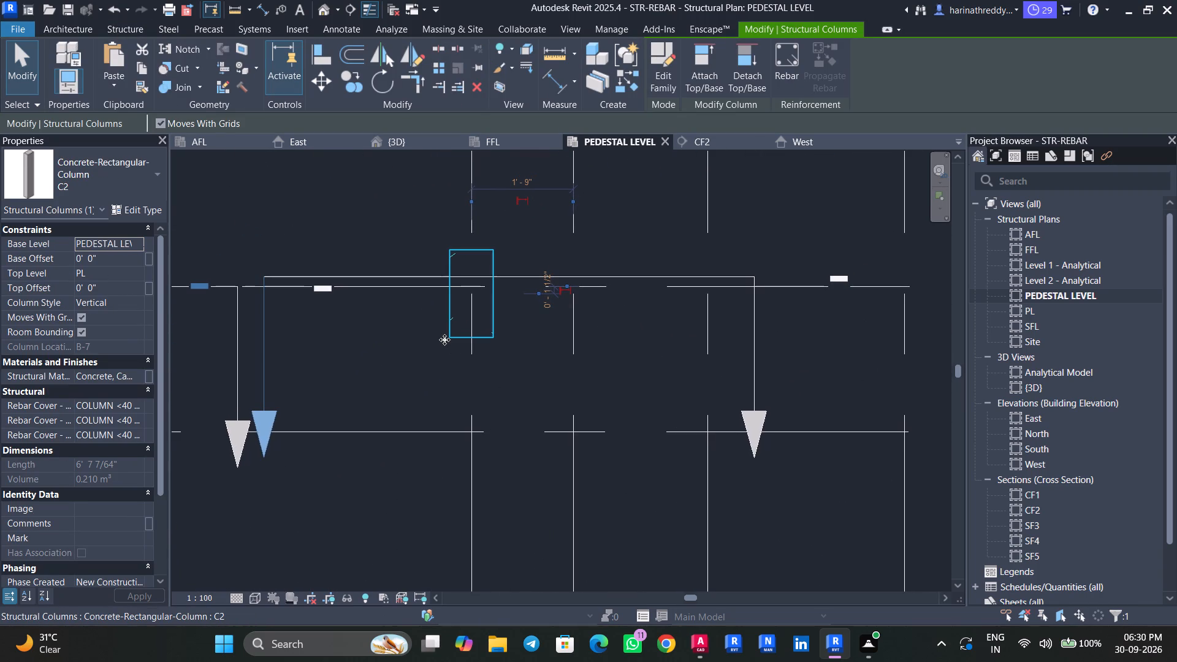
pyautogui.scroll(-4, 444, 340)
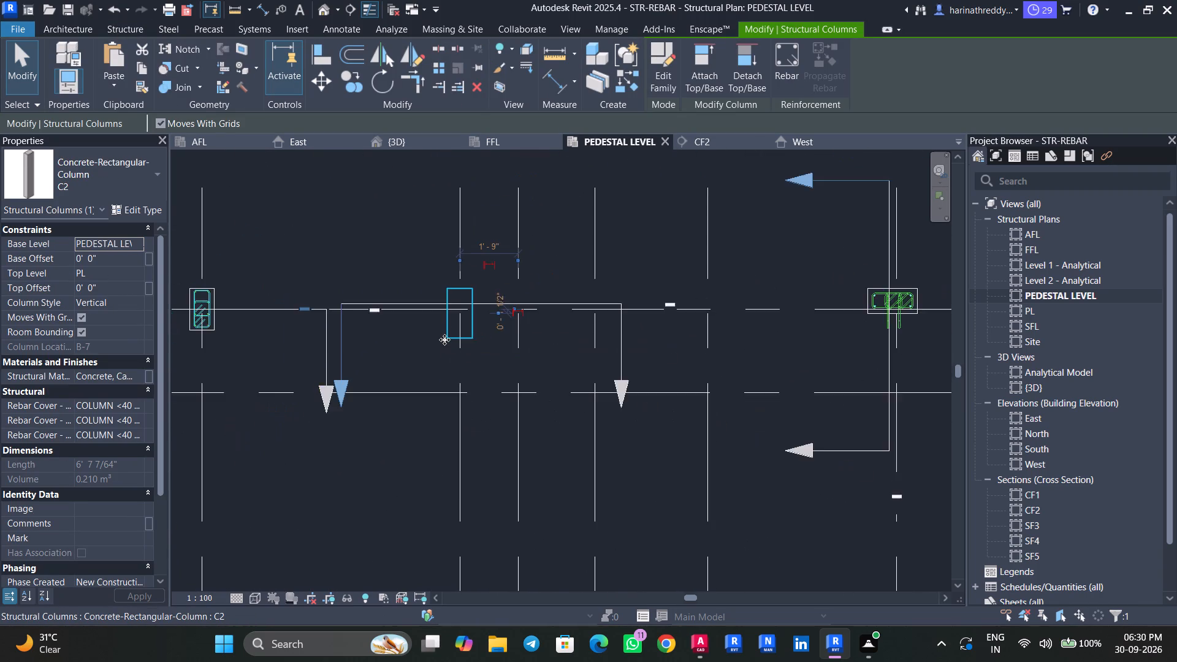
pyautogui.scroll(-2, 444, 340)
pyautogui.press('Escape')
pyautogui.press('Escape')
pyautogui.click(515, 318)
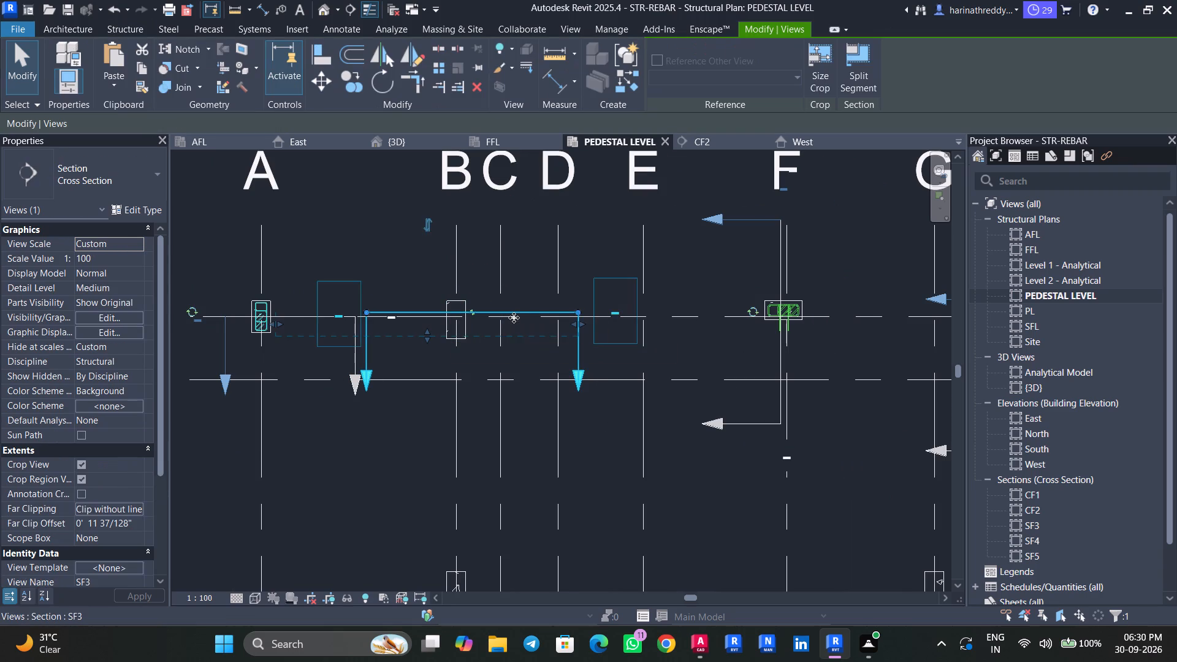
pyautogui.press('Escape')
pyautogui.press('Escape')
pyautogui.scroll(-8, 620, 390)
pyautogui.moveTo(615, 367); pyautogui.dragTo(558, 285, button='middle')
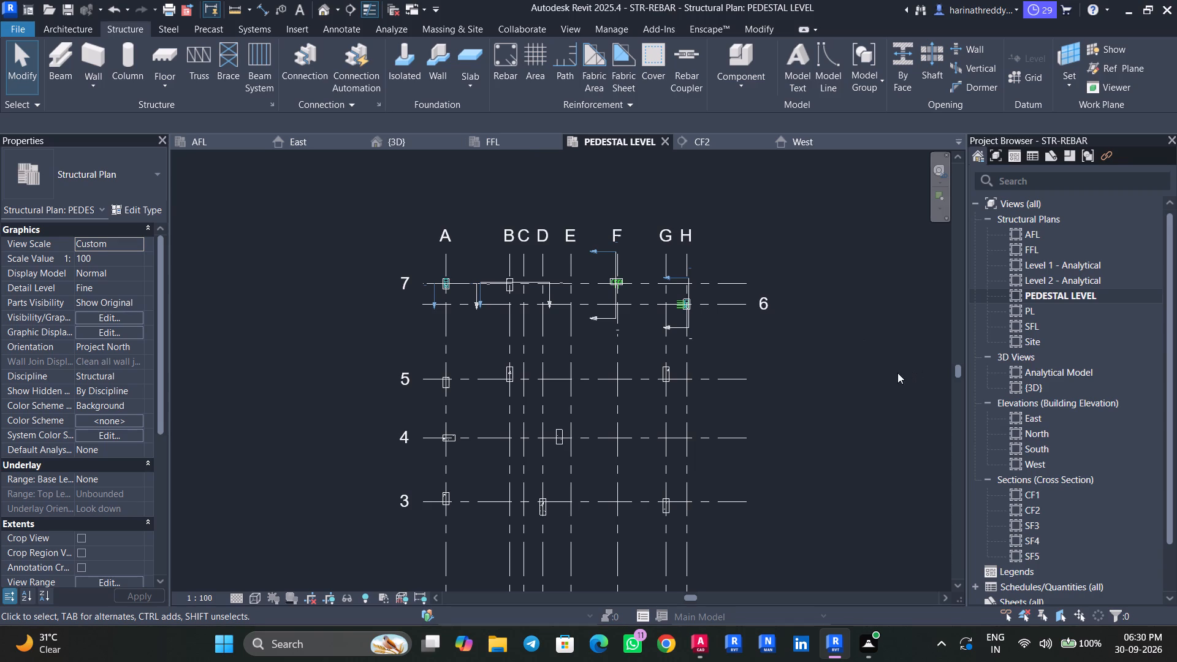
# Select the C2 column above the SF3 pedestal in section SF3 and bring it up in the PEDESTAL LEVEL plan.
pyautogui.doubleClick(1044, 525)
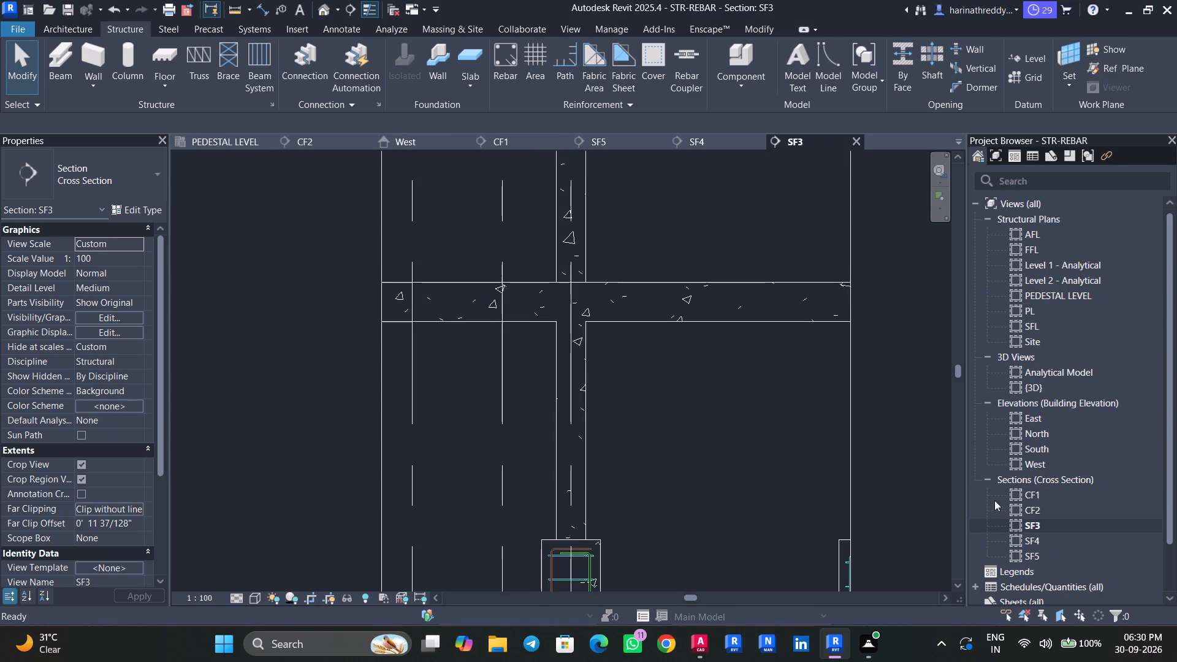
pyautogui.scroll(-1, 633, 479)
pyautogui.moveTo(631, 474); pyautogui.dragTo(594, 280, button='middle')
pyautogui.click(560, 297)
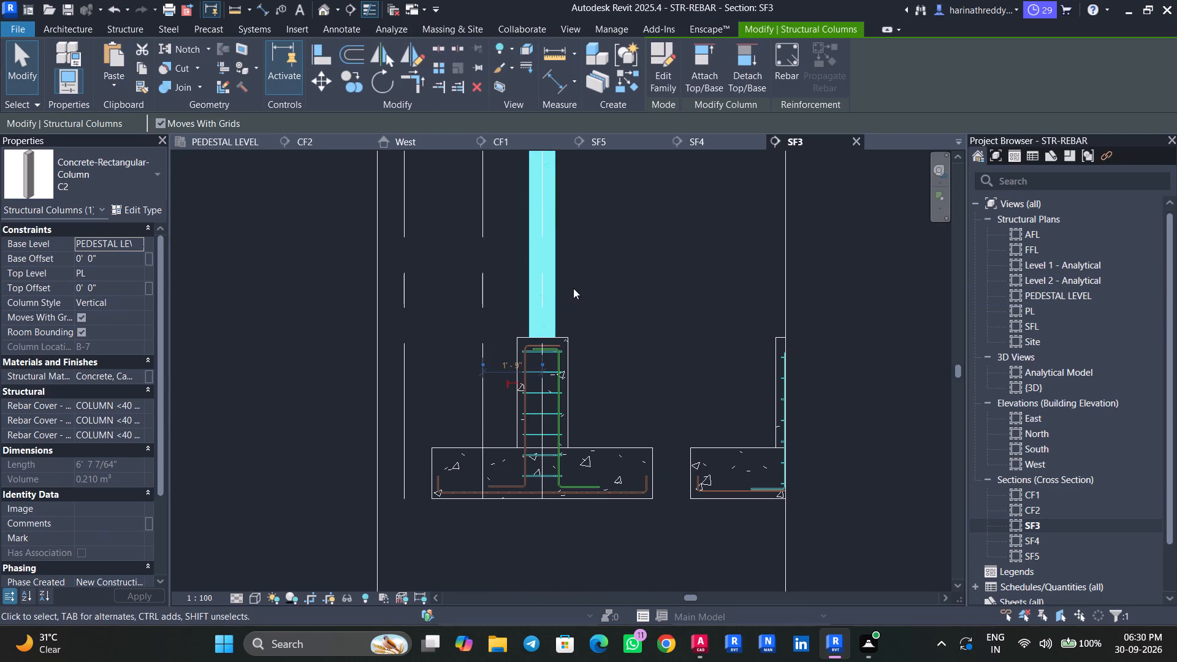
pyautogui.moveTo(574, 289); pyautogui.dragTo(588, 373, button='middle')
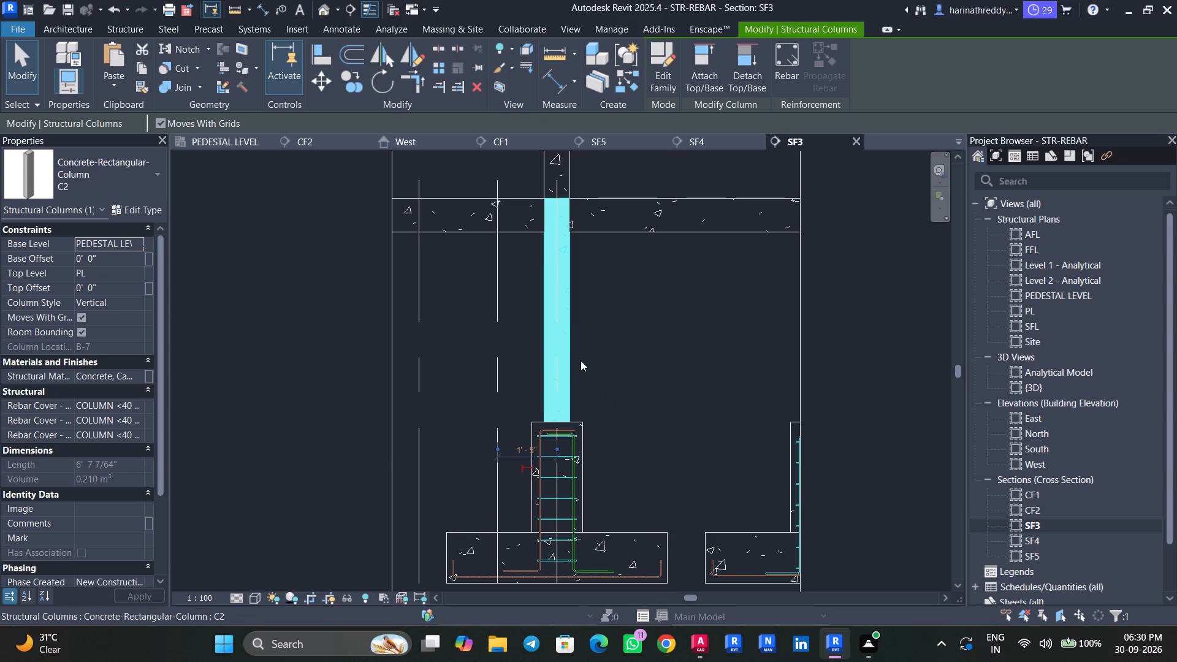
pyautogui.click(224, 146)
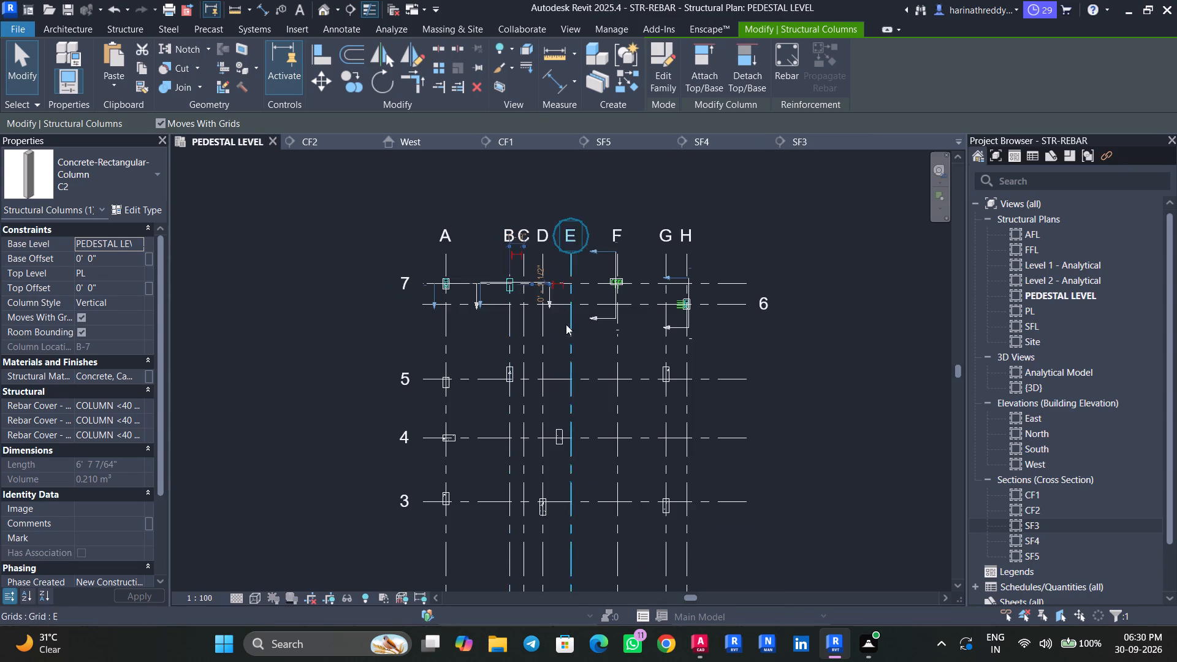
pyautogui.scroll(13, 505, 284)
pyautogui.moveTo(485, 297); pyautogui.dragTo(373, 367, button='middle')
pyautogui.scroll(5, 373, 367)
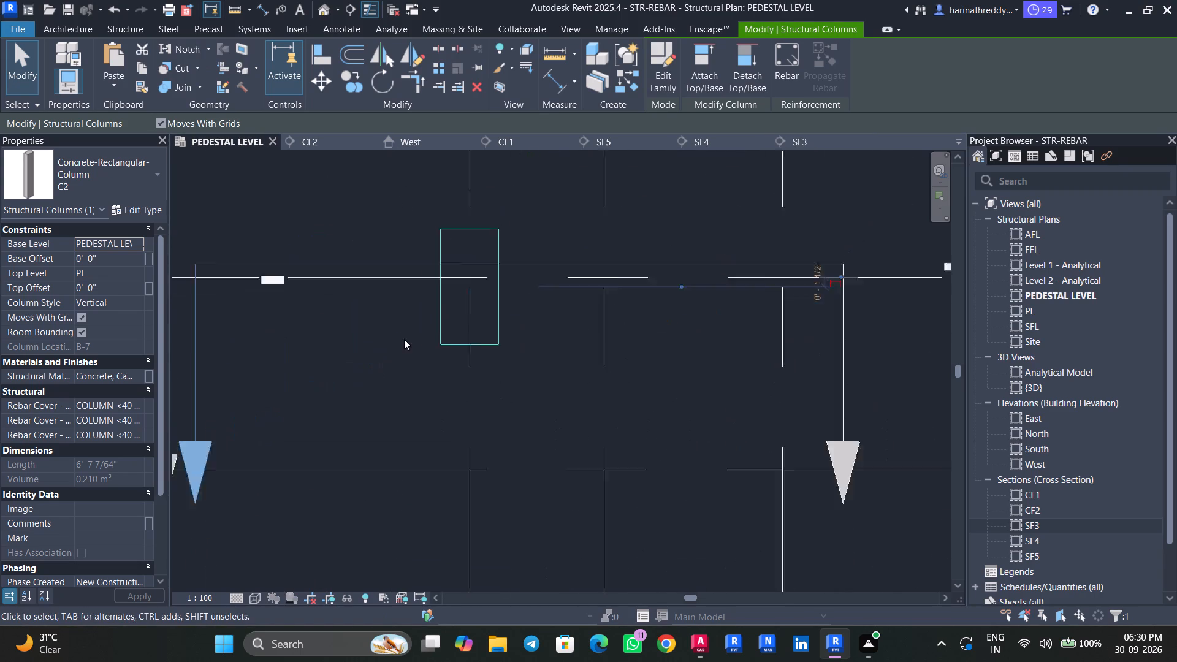
pyautogui.moveTo(405, 339); pyautogui.dragTo(342, 401, button='middle')
# Place a straight H16 rebar set, shape 00, fixed number 2, along the C2 column's long face nearest grid A.
pyautogui.click(783, 74)
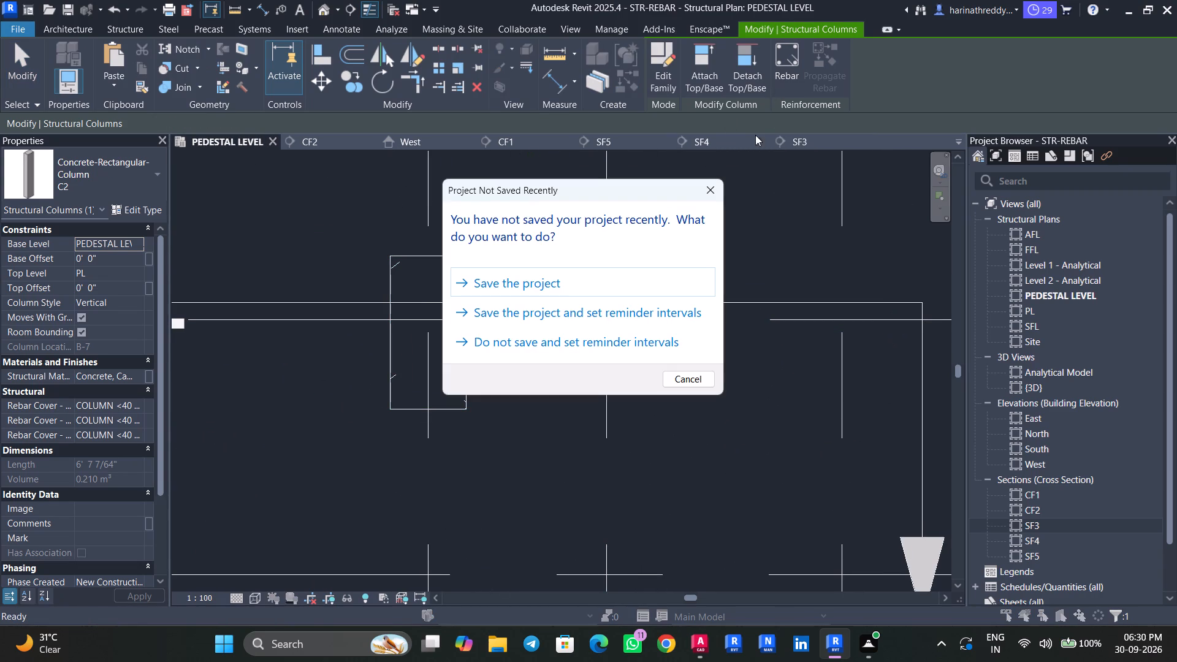
pyautogui.click(714, 194)
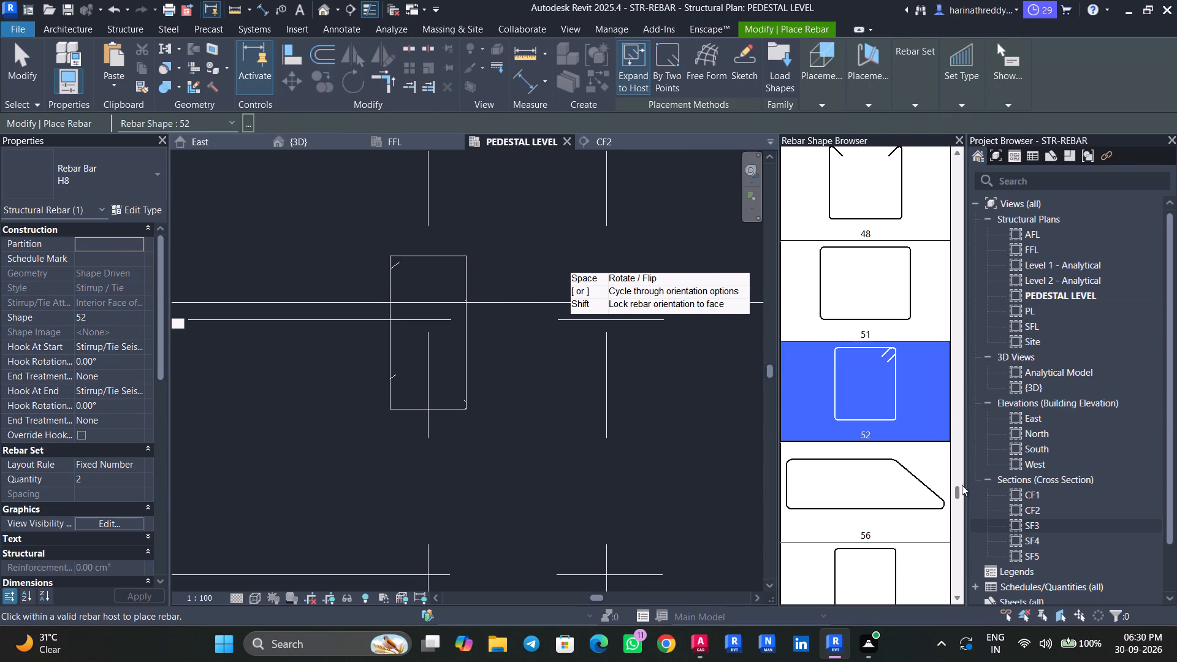
pyautogui.moveTo(956, 491); pyautogui.dragTo(936, 156)
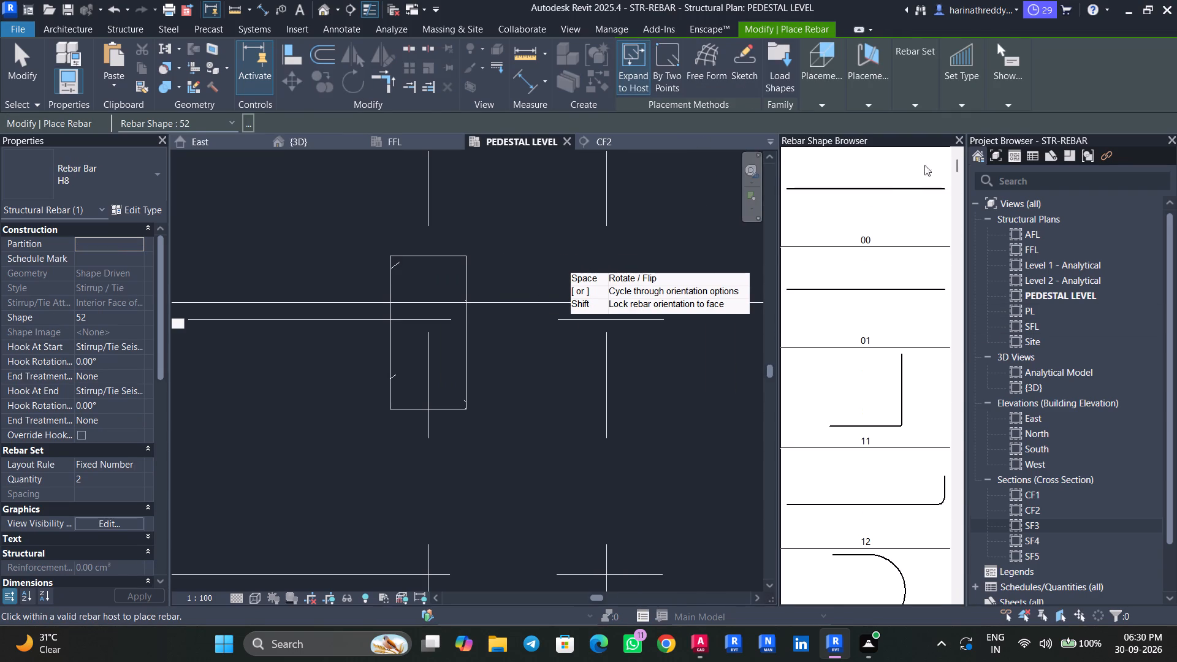
pyautogui.click(885, 186)
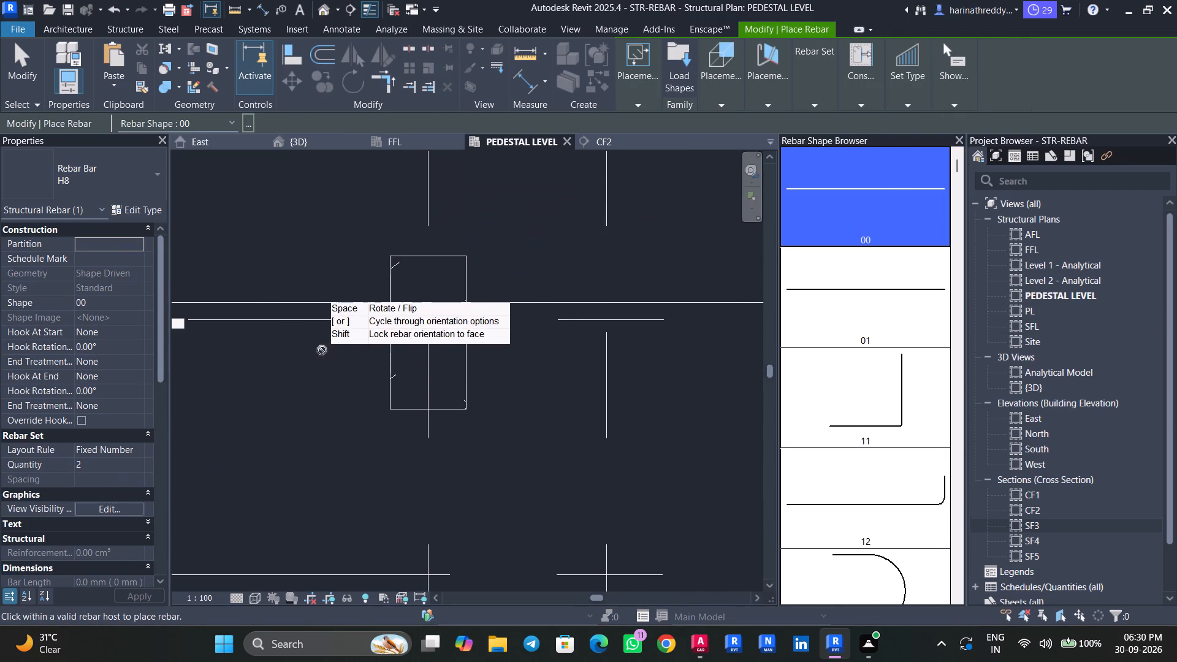
pyautogui.scroll(8, 397, 316)
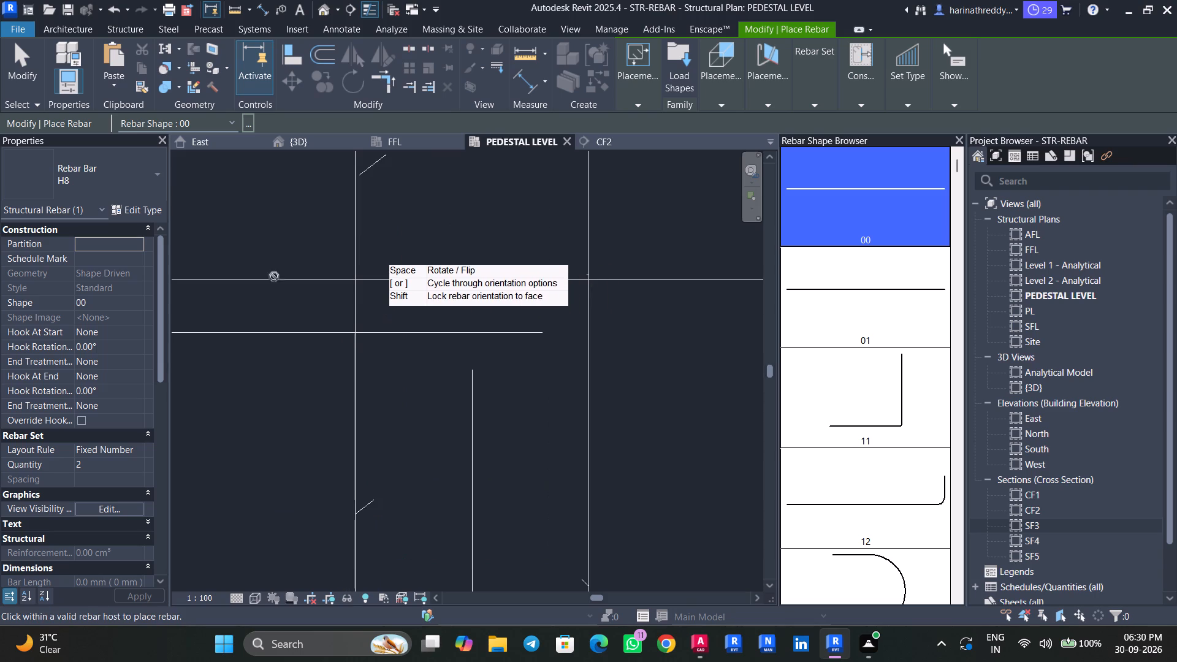
pyautogui.click(67, 178)
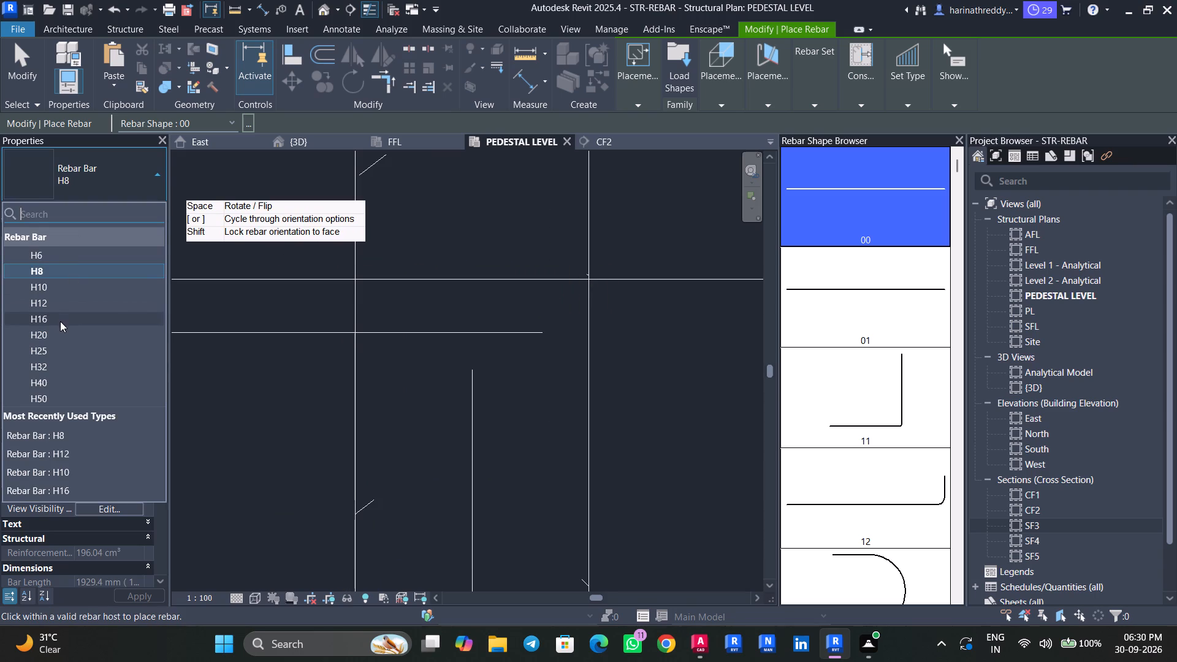
pyautogui.click(60, 321)
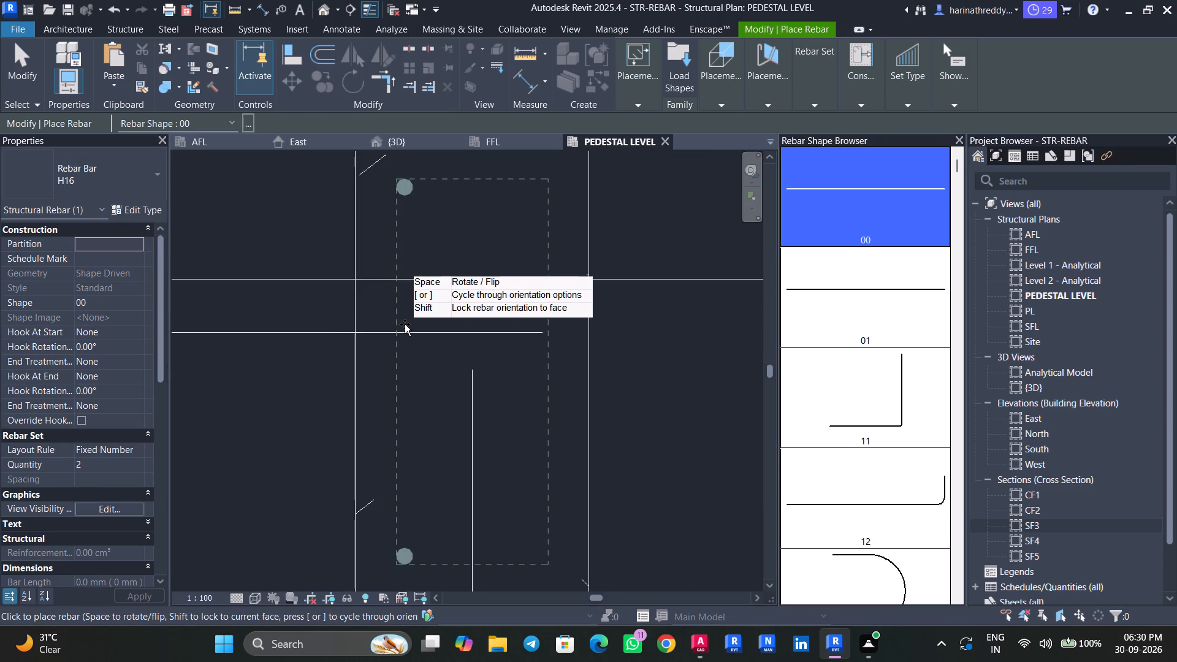
pyautogui.click(405, 324)
pyautogui.press('Escape')
pyautogui.press('Escape')
pyautogui.press('Escape')
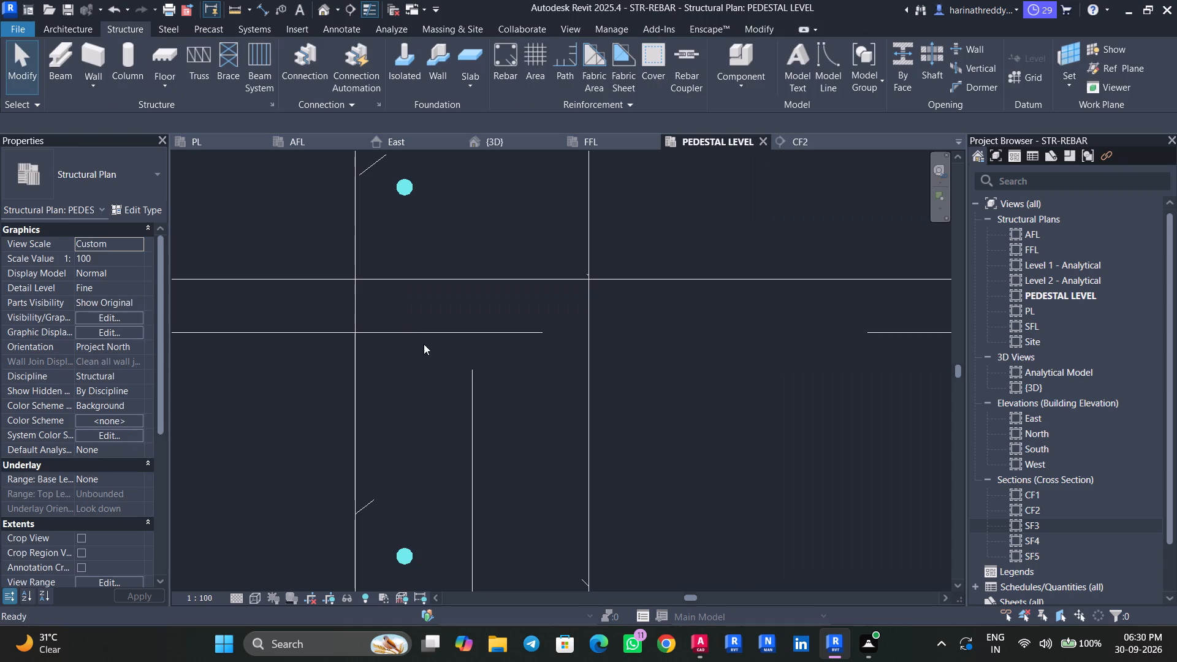
# Move both H16 bars slightly inward from the C2 column's short faces.
pyautogui.click(404, 191)
pyautogui.scroll(4, 404, 191)
pyautogui.moveTo(403, 186); pyautogui.dragTo(405, 205)
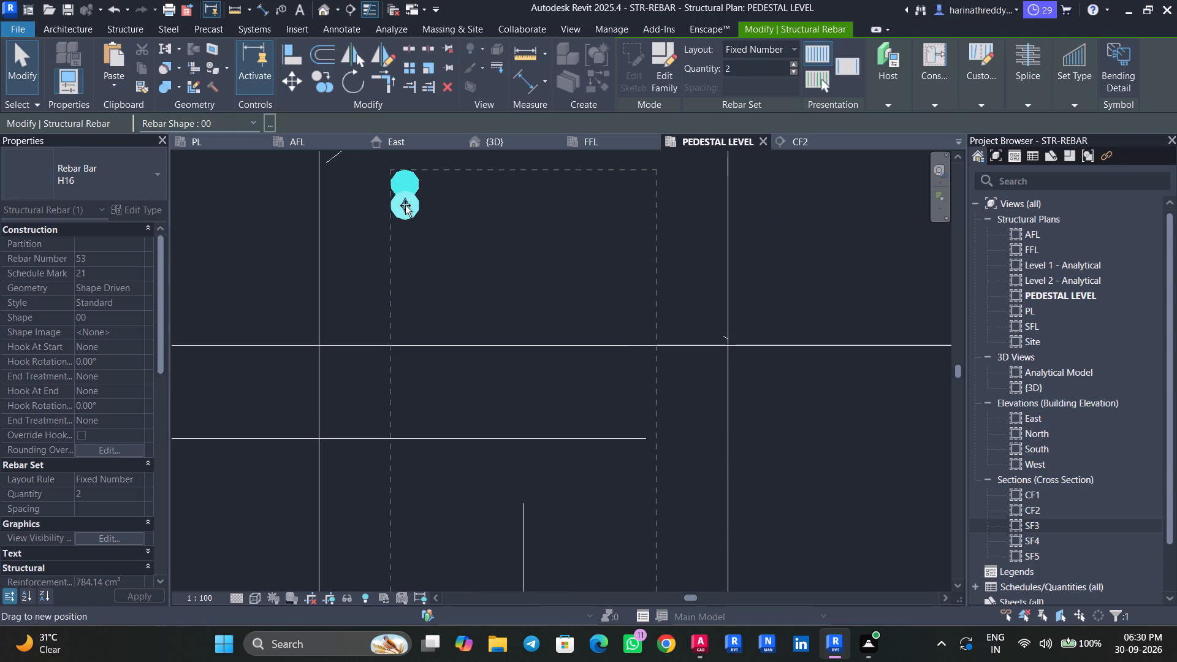
pyautogui.moveTo(405, 205); pyautogui.dragTo(405, 207)
pyautogui.scroll(-3, 433, 270)
pyautogui.scroll(1, 446, 294)
pyautogui.moveTo(446, 295); pyautogui.dragTo(400, 152, button='middle')
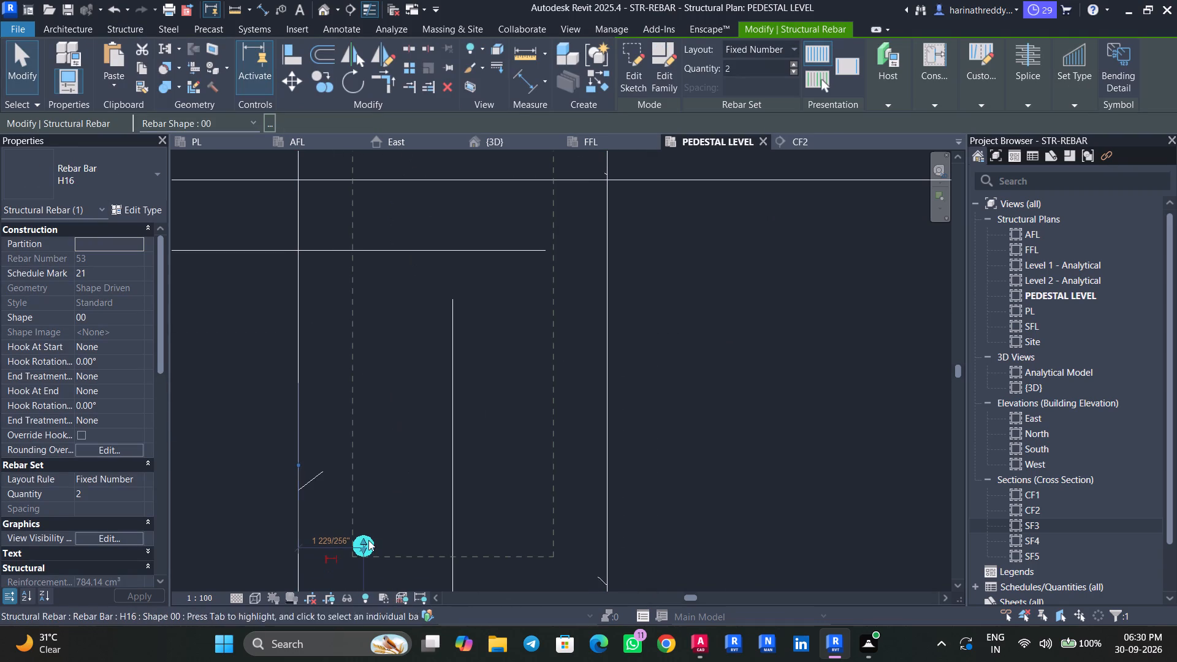
pyautogui.moveTo(359, 539); pyautogui.dragTo(360, 531)
pyautogui.press('Escape')
pyautogui.press('Escape')
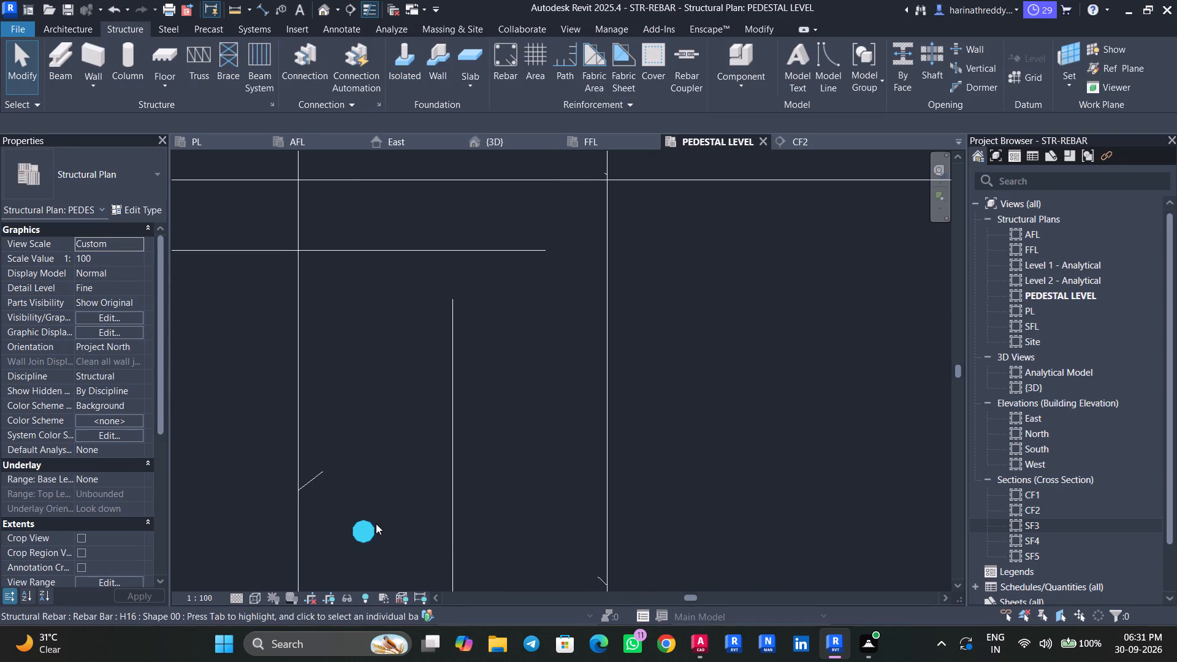
# Mirror the H16 bar set about the C2 column's centreline to its opposite long face.
pyautogui.click(373, 531)
pyautogui.scroll(-1, 388, 448)
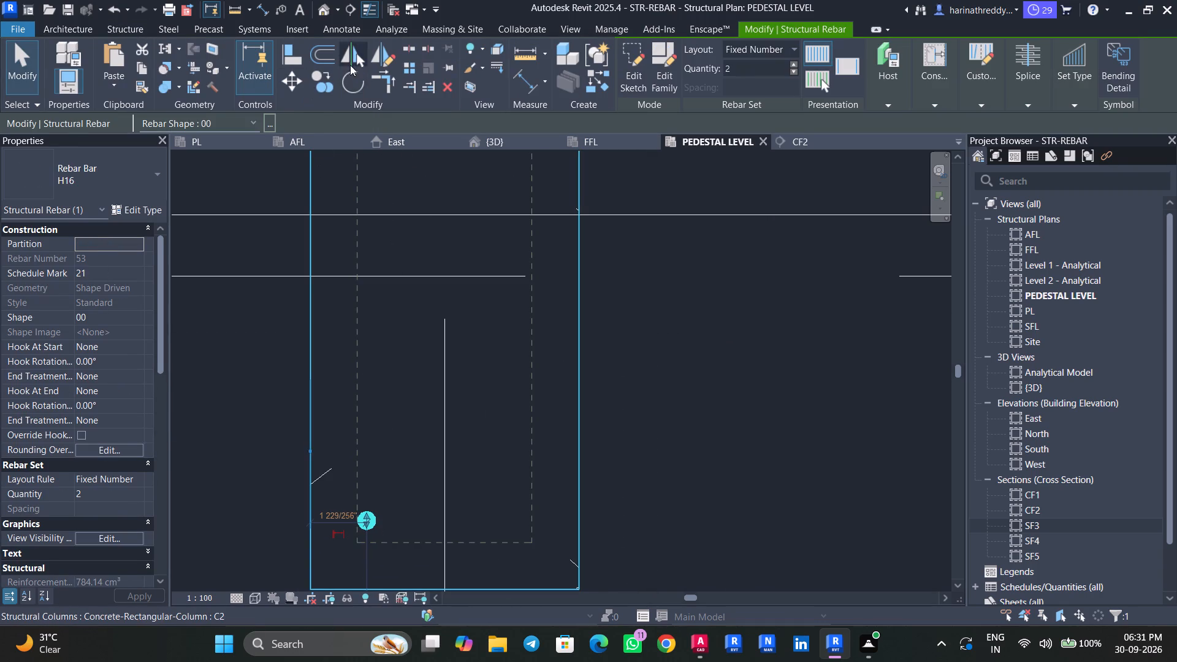
pyautogui.click(350, 65)
pyautogui.click(441, 237)
pyautogui.press('Escape')
pyautogui.press('Escape')
pyautogui.press('Escape')
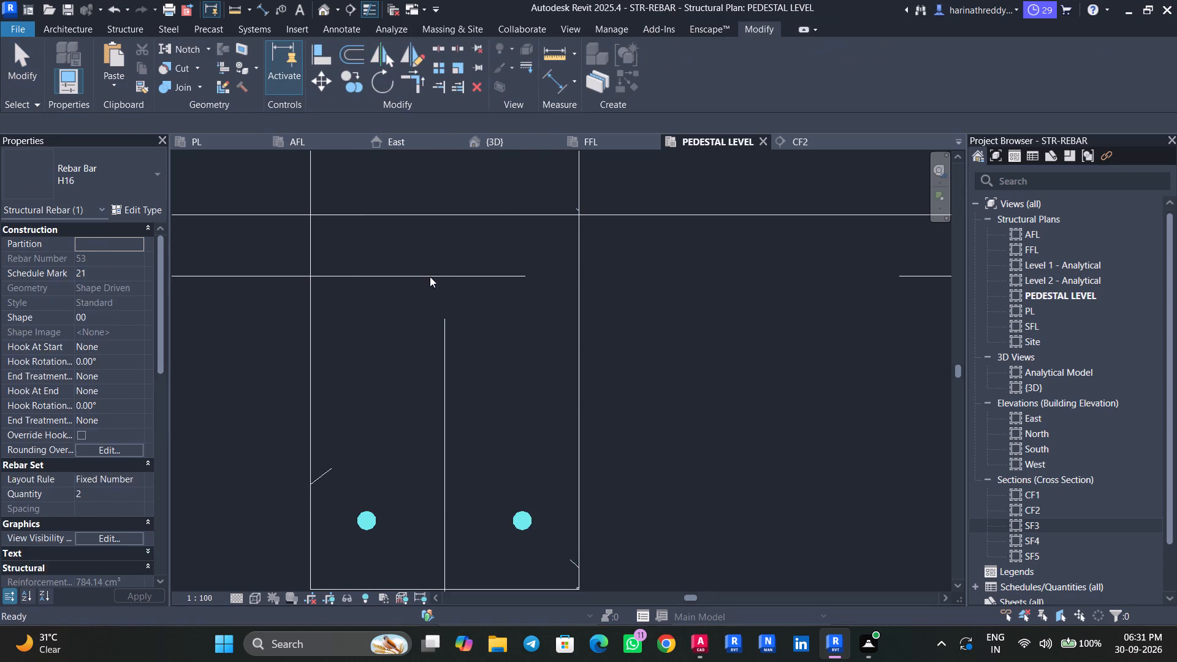
# Place a straight H12 rebar set, shape 00, fixed number 2, along the C2 column's long face nearest grid A.
pyautogui.click(316, 319)
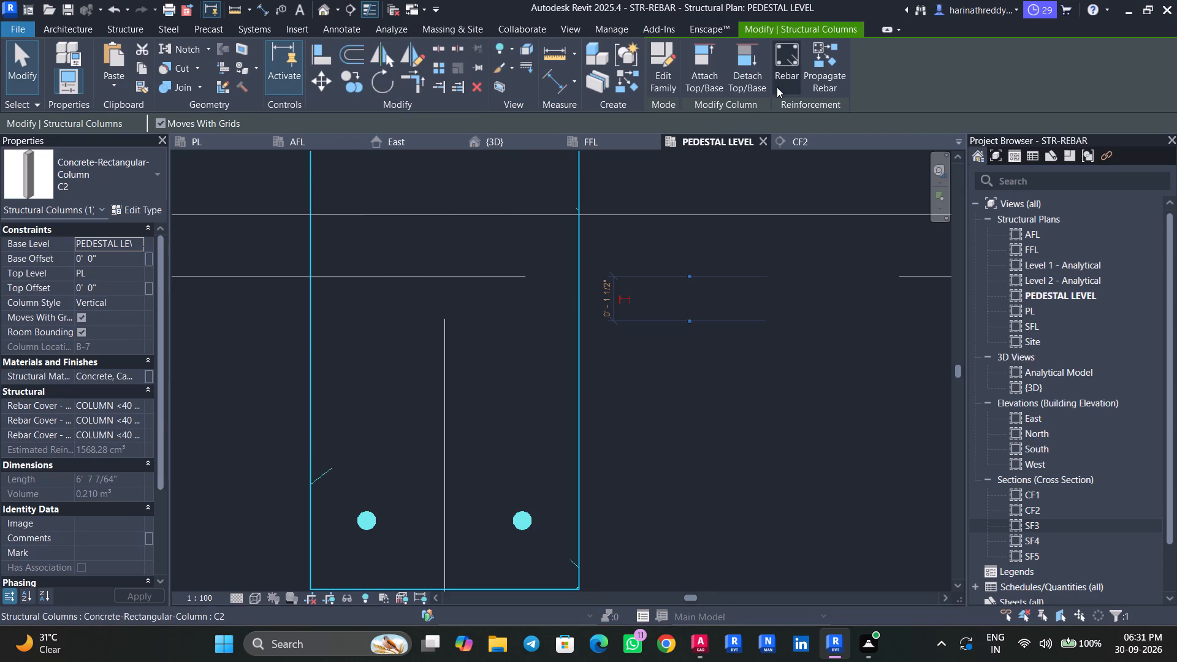
pyautogui.click(778, 84)
pyautogui.click(112, 183)
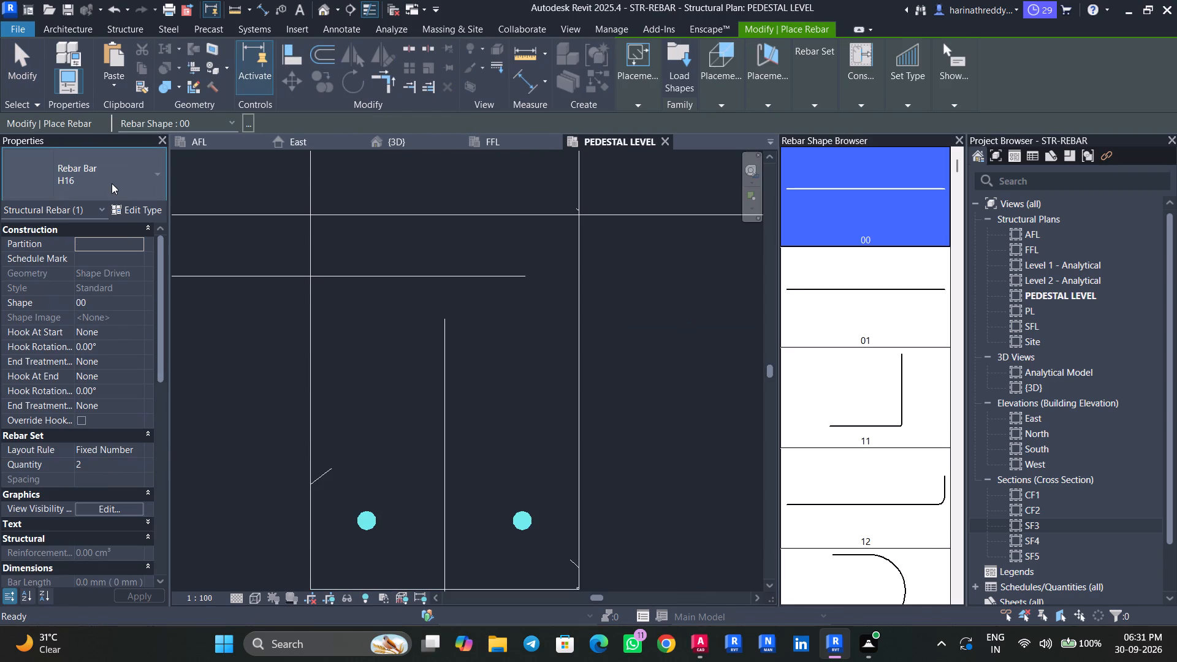
pyautogui.click(52, 305)
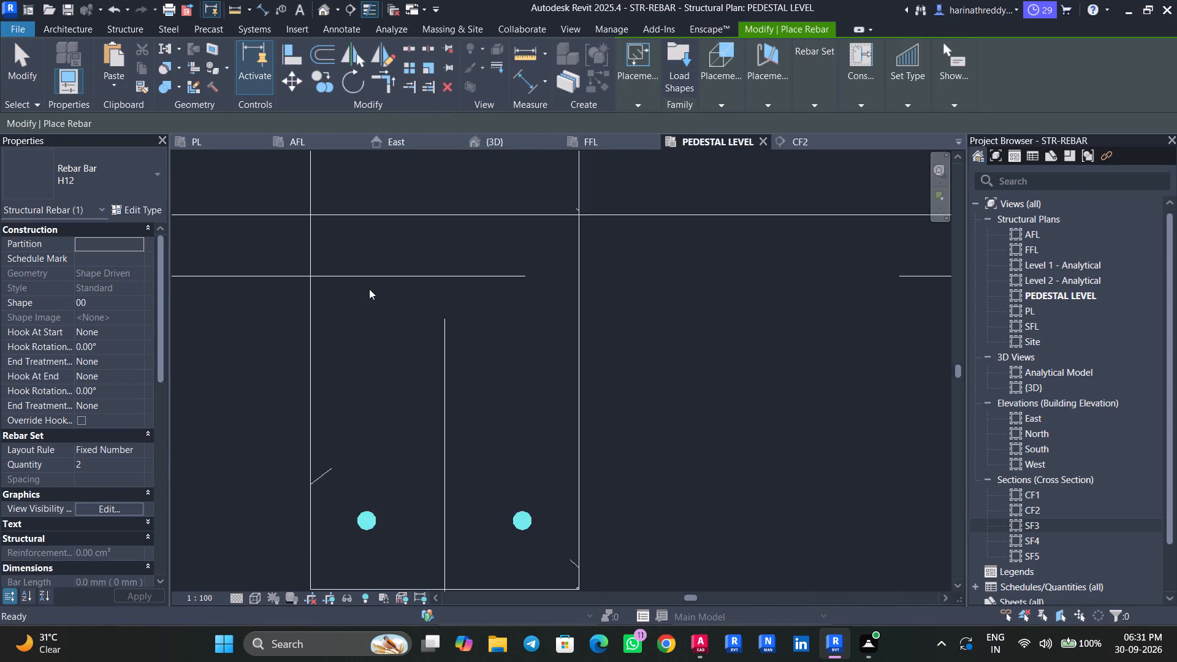
pyautogui.scroll(-3, 381, 264)
pyautogui.moveTo(381, 264); pyautogui.dragTo(370, 357, button='middle')
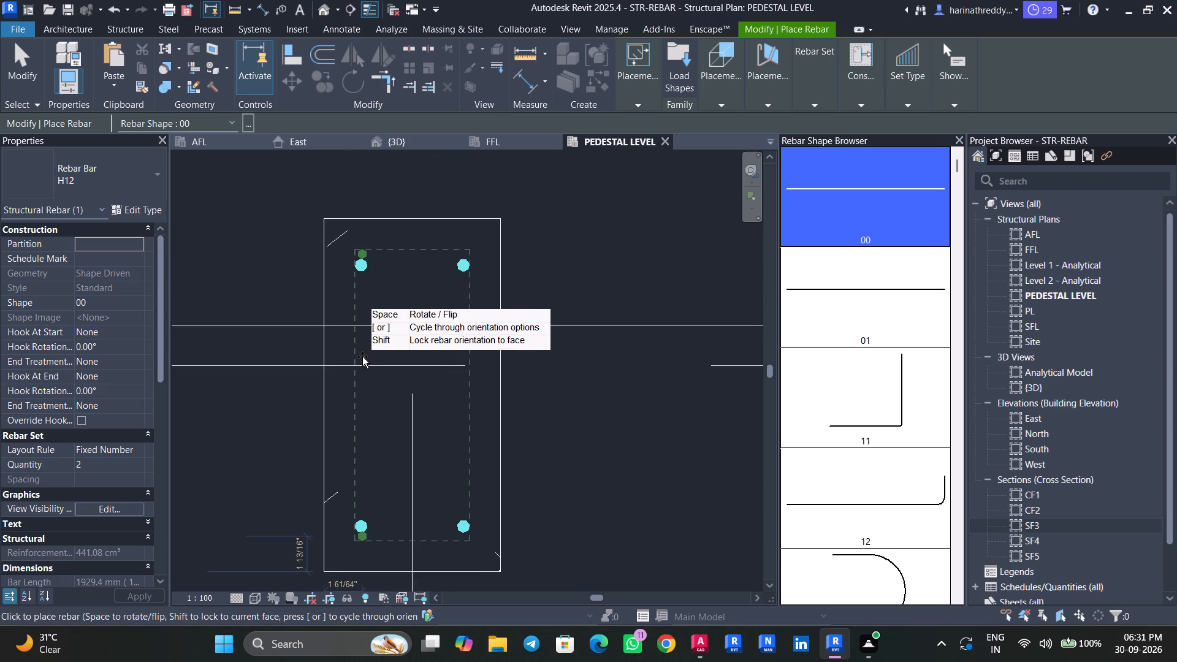
pyautogui.click(362, 357)
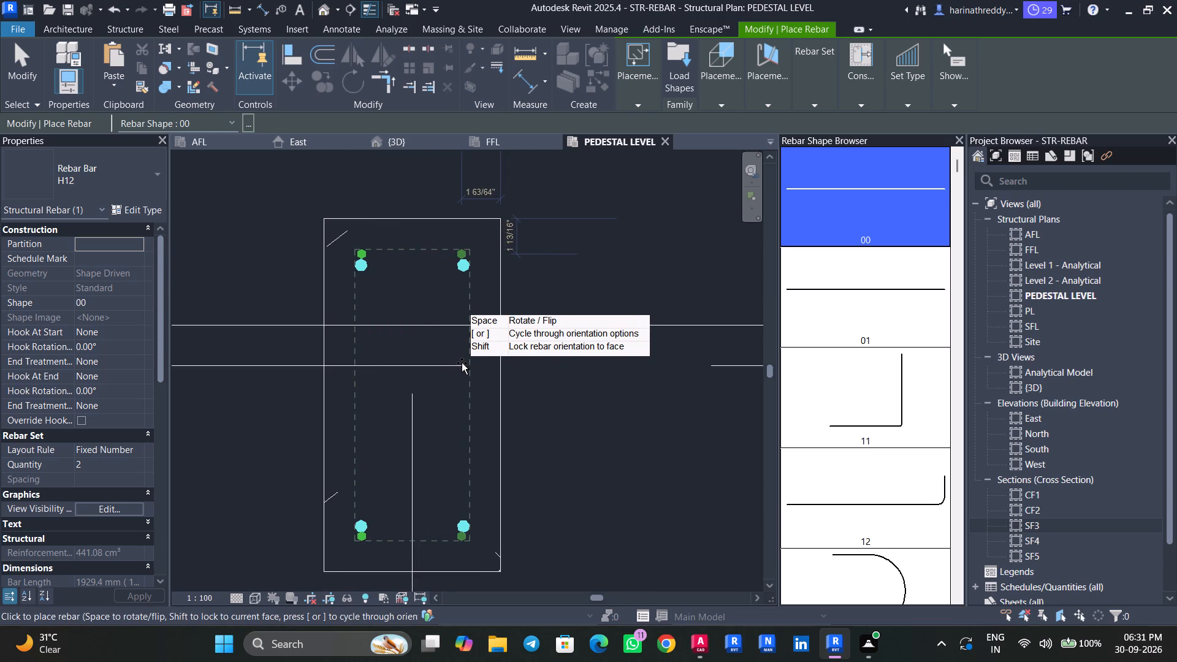
pyautogui.press('Escape')
pyautogui.press('Escape')
pyautogui.press('Escape')
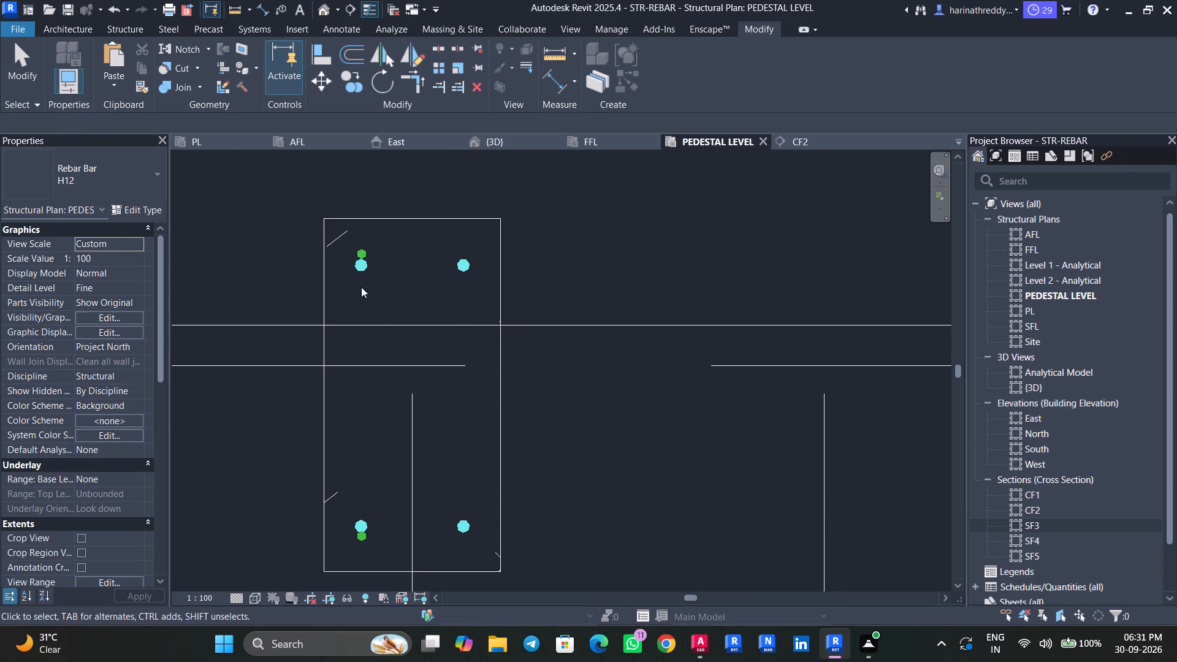
# Move the two H12 bars inward between the H16 corner bars, the southern one about 7 27/64" from the column's south face.
pyautogui.scroll(5, 354, 251)
pyautogui.click(364, 262)
pyautogui.moveTo(368, 264); pyautogui.dragTo(378, 395)
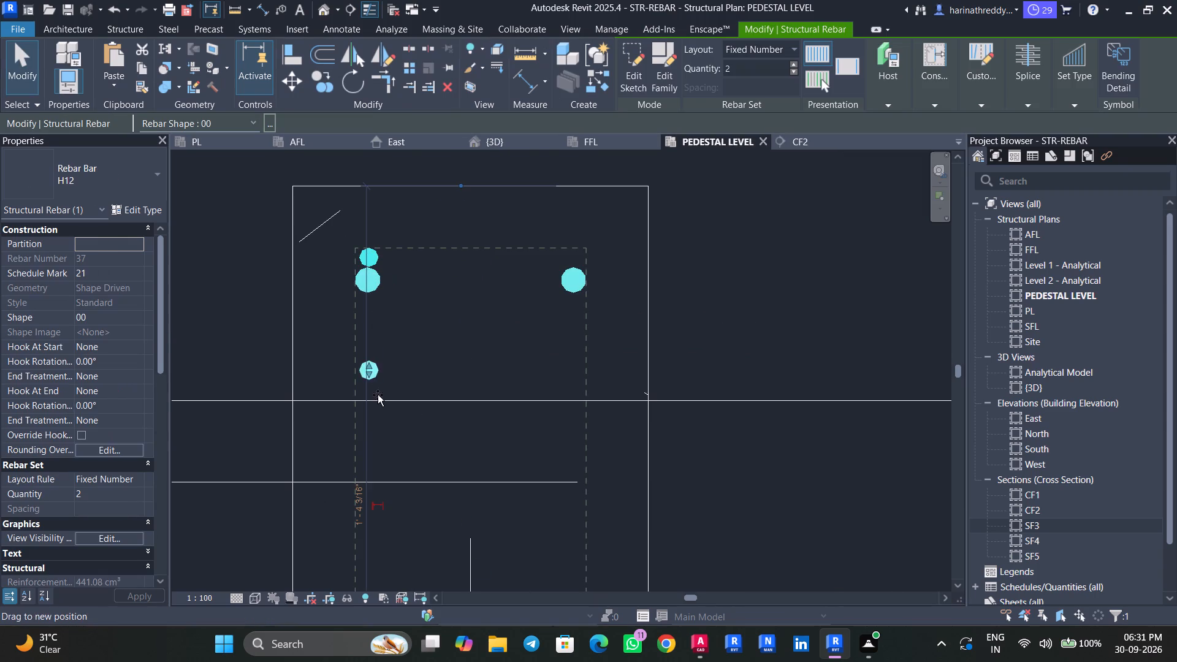
pyautogui.moveTo(378, 395); pyautogui.dragTo(376, 465)
pyautogui.scroll(1, 382, 507)
pyautogui.moveTo(382, 509); pyautogui.dragTo(386, 227, button='middle')
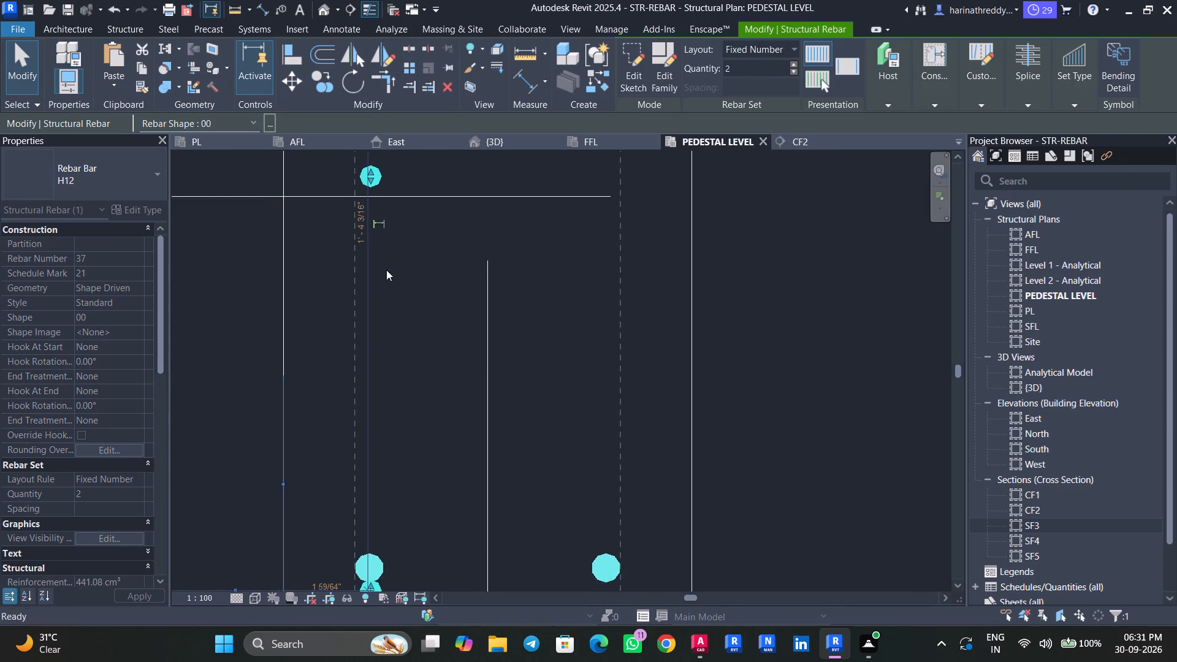
pyautogui.moveTo(395, 406); pyautogui.dragTo(392, 279, button='middle')
pyautogui.moveTo(368, 456); pyautogui.dragTo(362, 235)
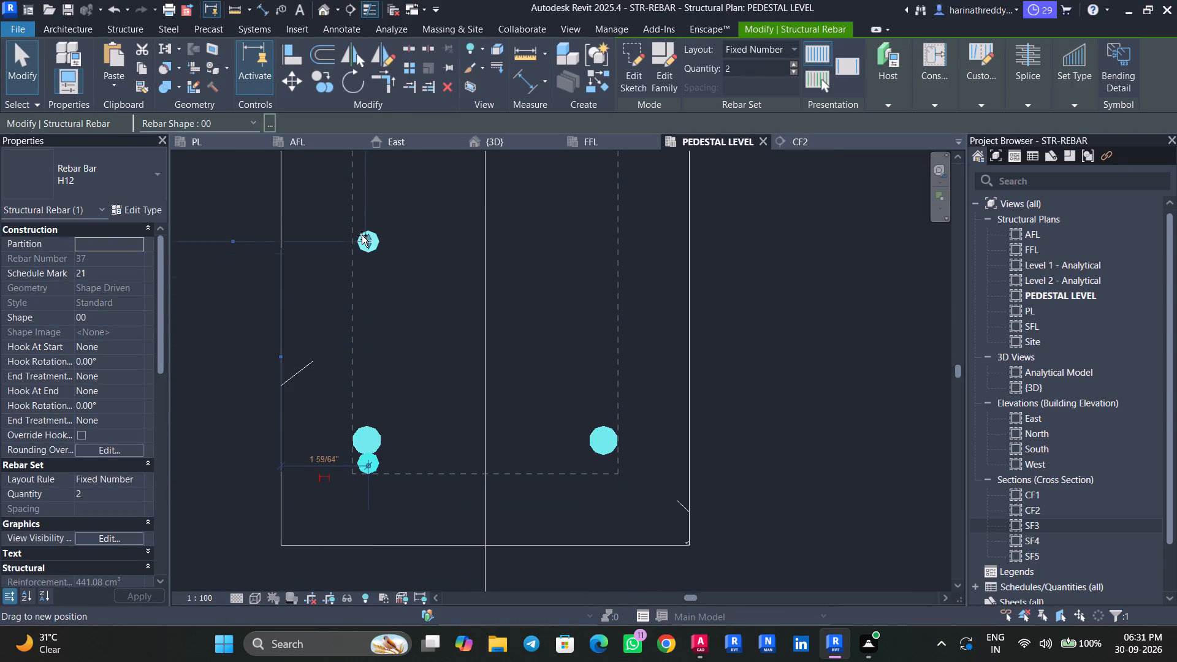
pyautogui.moveTo(362, 235); pyautogui.dragTo(358, 208)
pyautogui.moveTo(380, 238); pyautogui.dragTo(377, 425, button='middle')
pyautogui.scroll(-2, 377, 422)
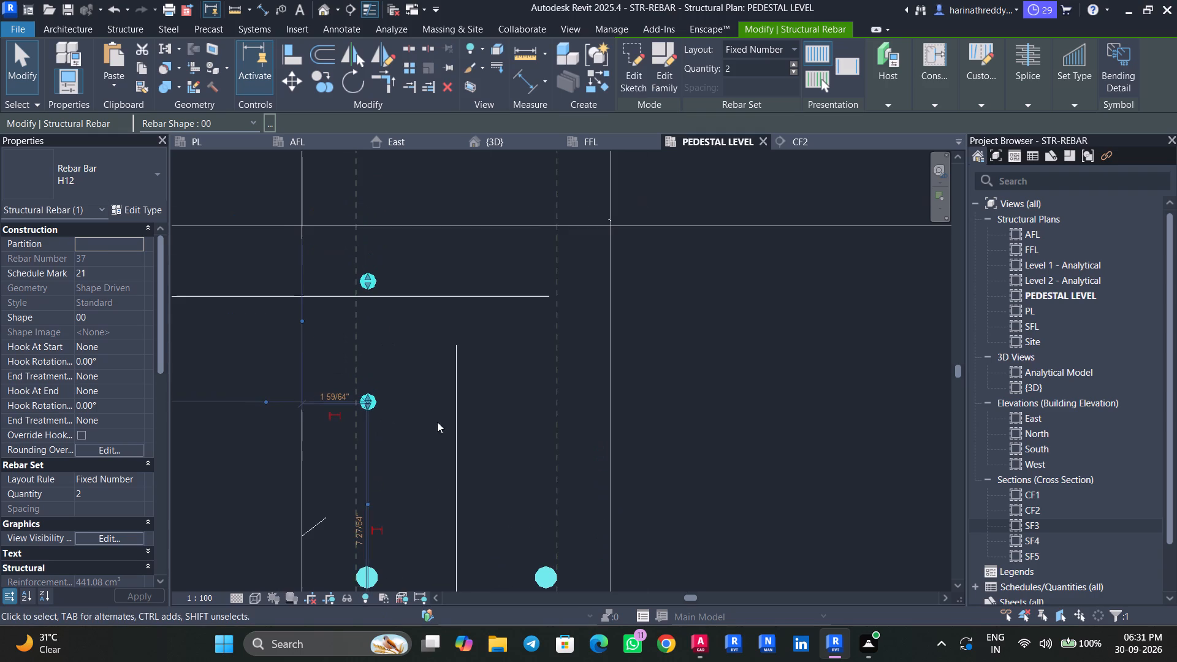
pyautogui.press('Escape')
pyautogui.press('Escape')
pyautogui.press('Escape')
# Mirror the H12 bar set about the C2 column's centreline to its opposite long face.
pyautogui.click(368, 407)
pyautogui.scroll(-5, 459, 376)
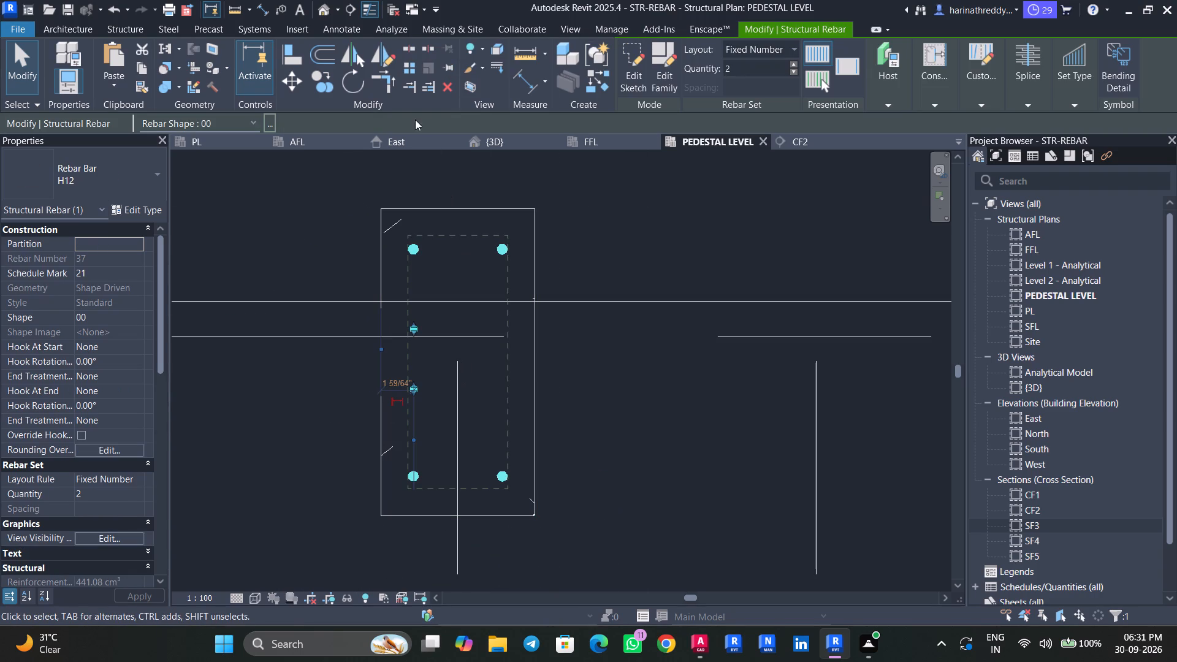
pyautogui.click(356, 60)
pyautogui.click(454, 333)
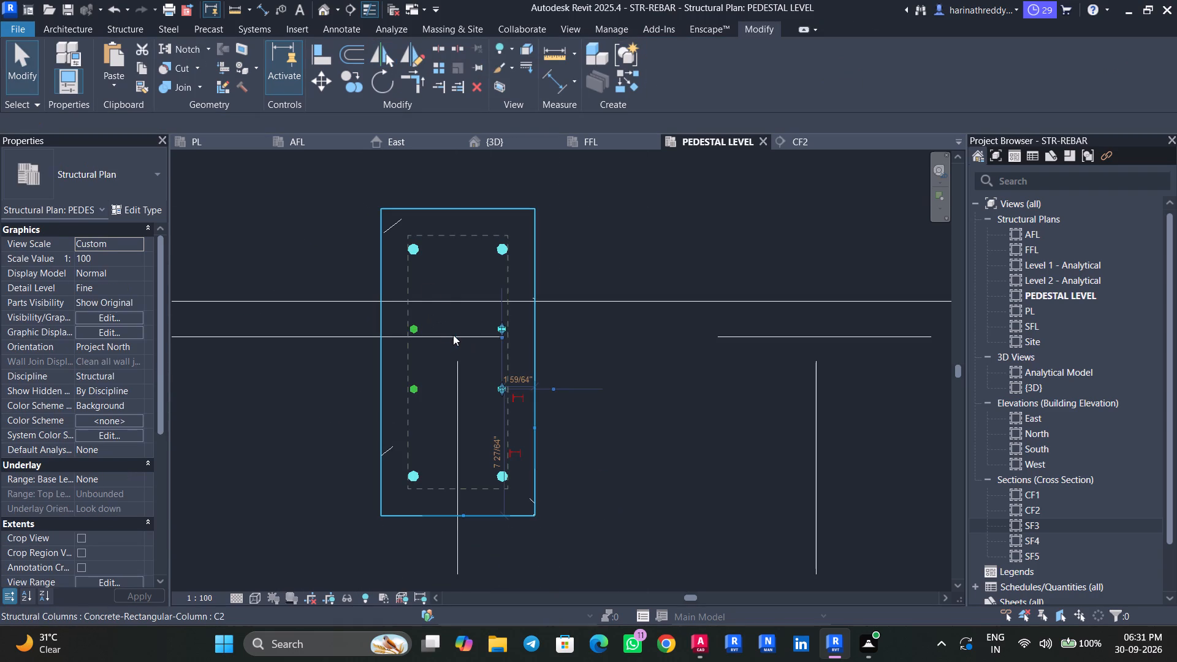
pyautogui.press('Escape')
pyautogui.press('Escape')
pyautogui.press('Escape')
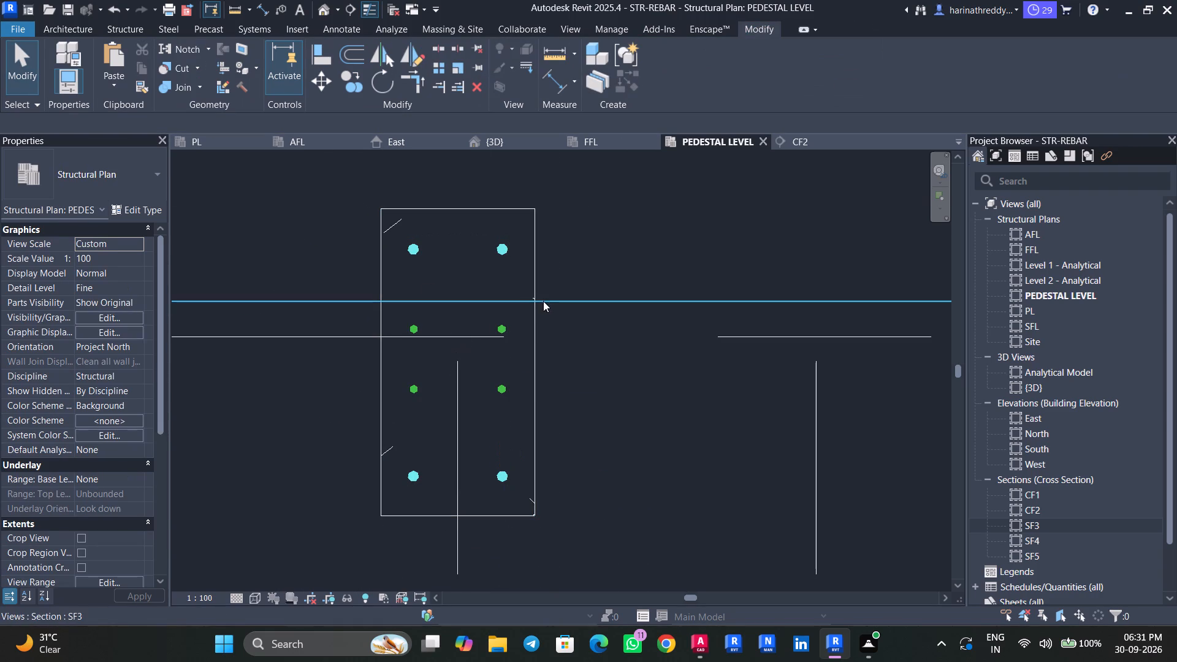
# Place two closed H12 stirrups, shape 52, flat around the C2 column's vertical bars, one with hooks north and one with hooks south.
pyautogui.click(534, 273)
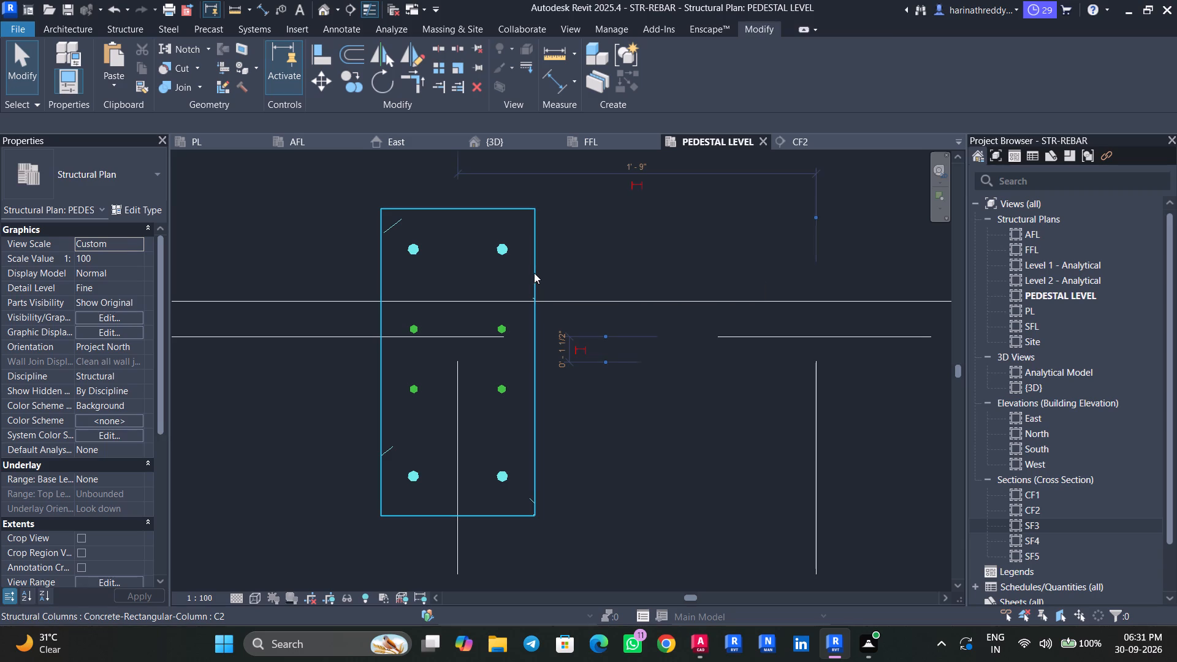
pyautogui.click(787, 74)
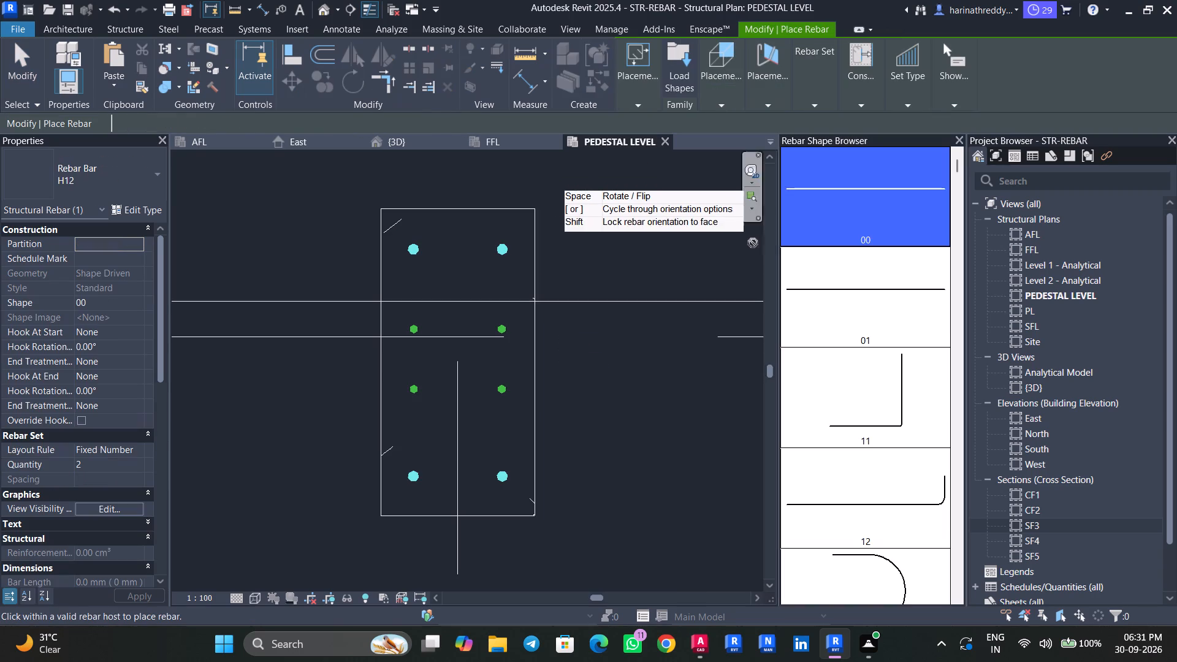
pyautogui.scroll(-20, 880, 454)
pyautogui.scroll(-8, 880, 454)
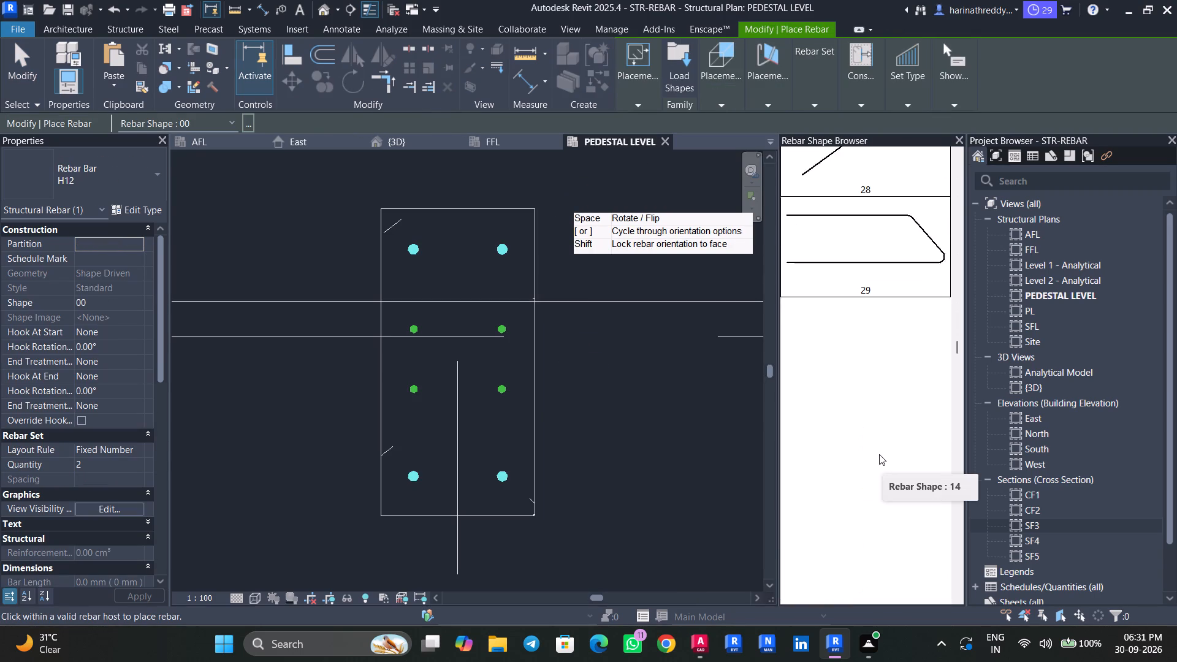
pyautogui.scroll(-19, 879, 454)
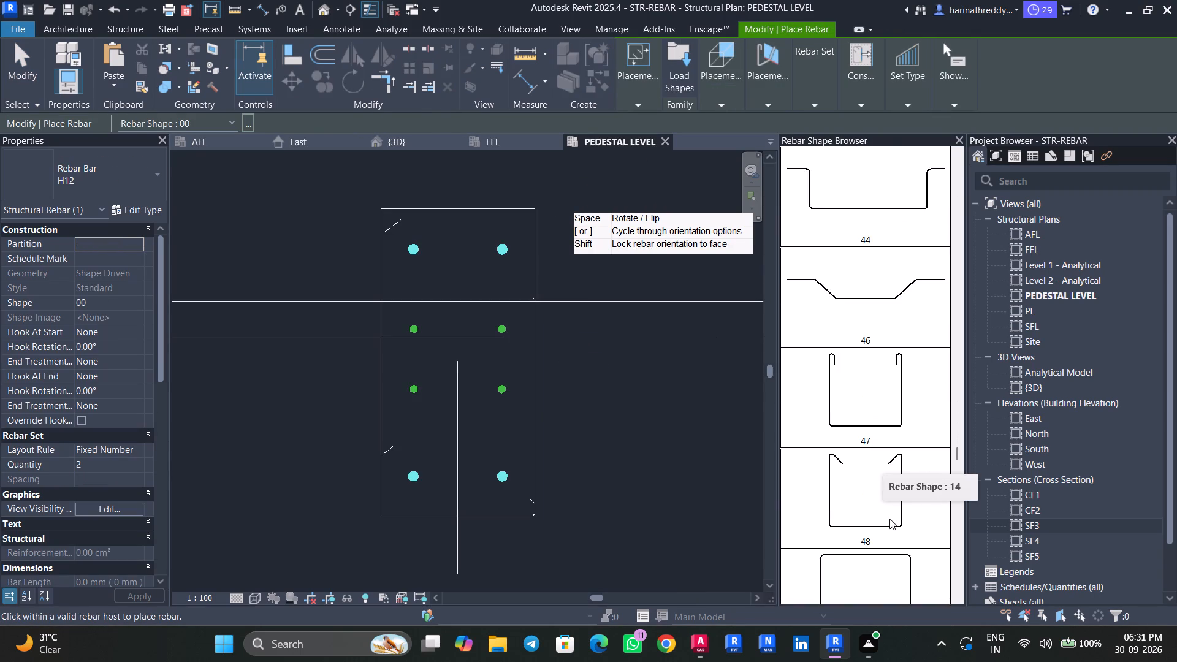
pyautogui.scroll(-4, 886, 508)
pyautogui.click(883, 492)
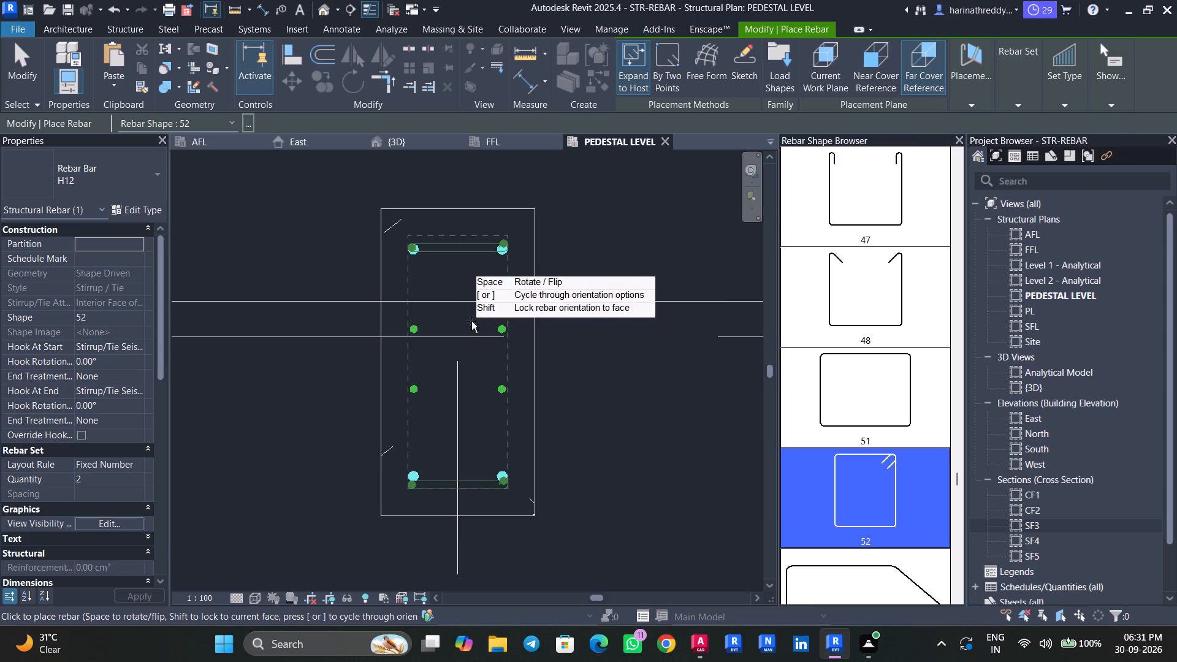
pyautogui.click(963, 91)
pyautogui.click(961, 127)
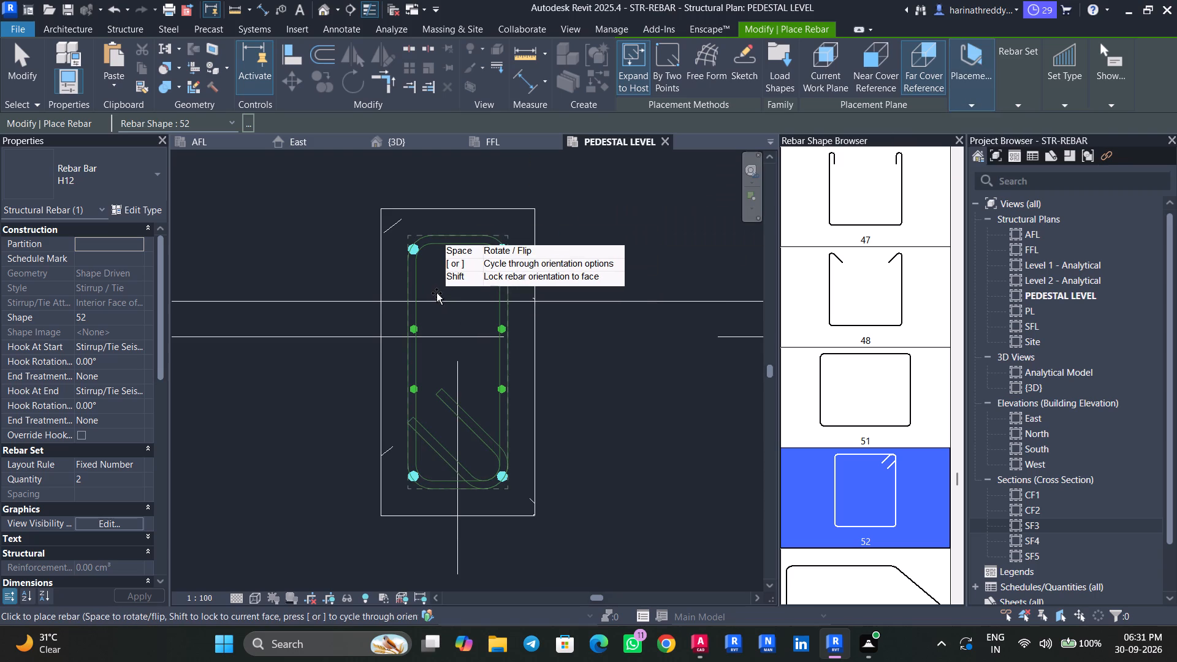
pyautogui.click(436, 293)
pyautogui.click(449, 470)
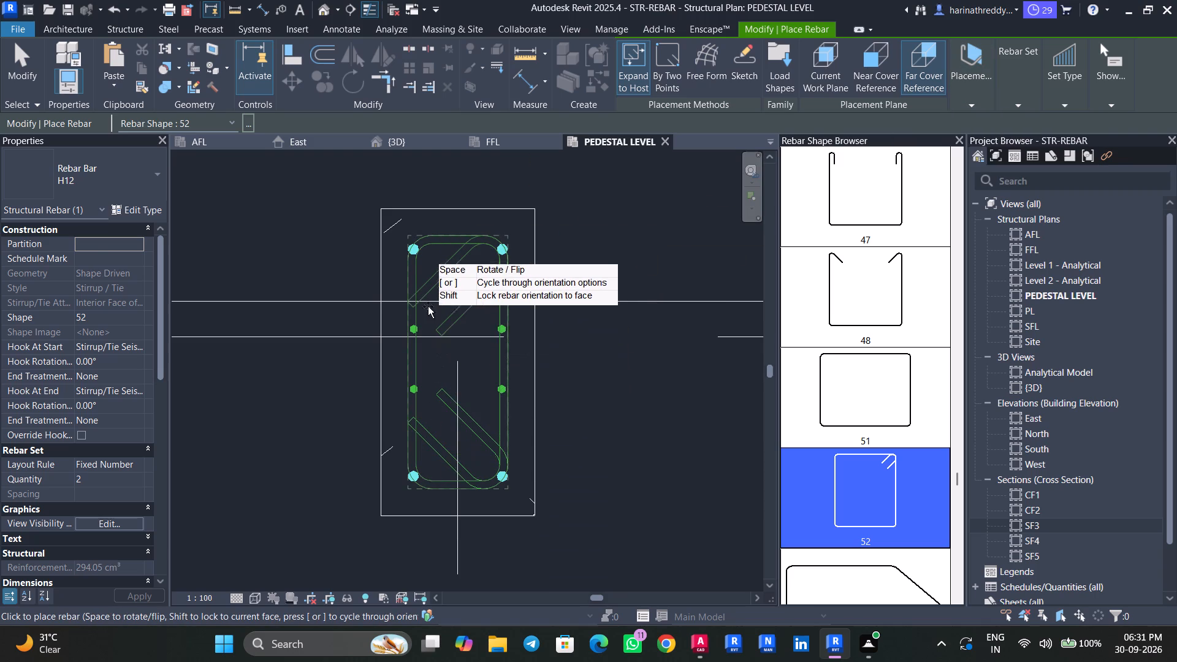
pyautogui.press('Escape')
pyautogui.press('Escape')
# Shrink one stirrup from both short ends to a B length of about 140 mm around the four middle H12 bars.
pyautogui.click(459, 458)
pyautogui.scroll(5, 457, 471)
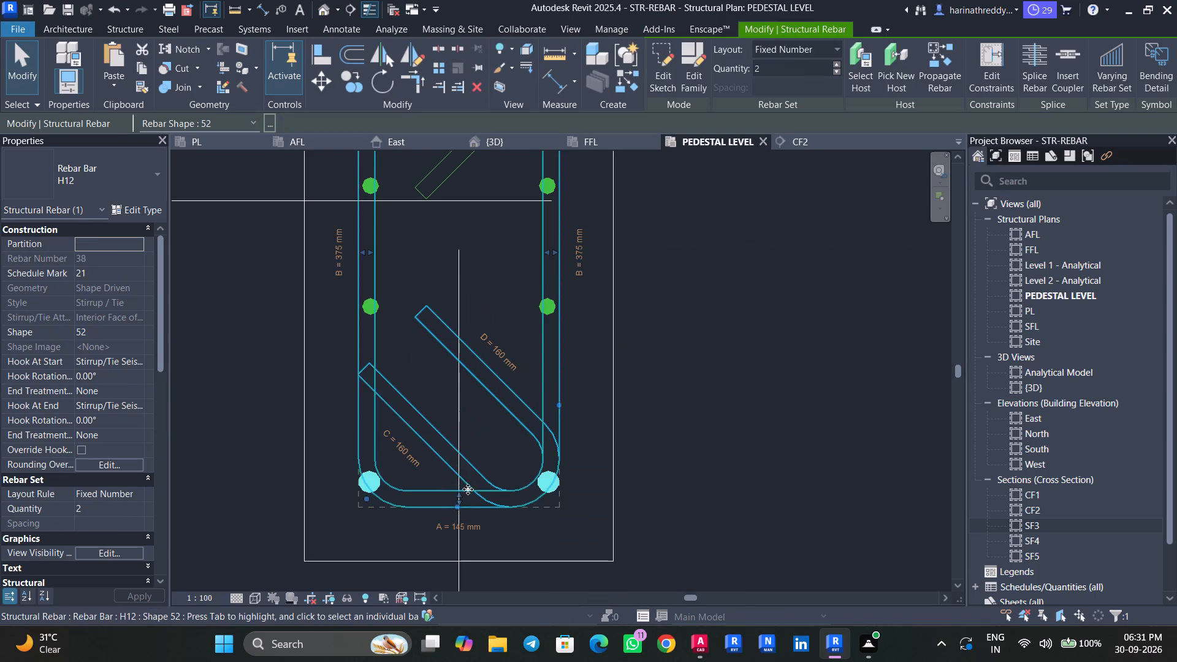
pyautogui.moveTo(457, 493); pyautogui.dragTo(452, 345)
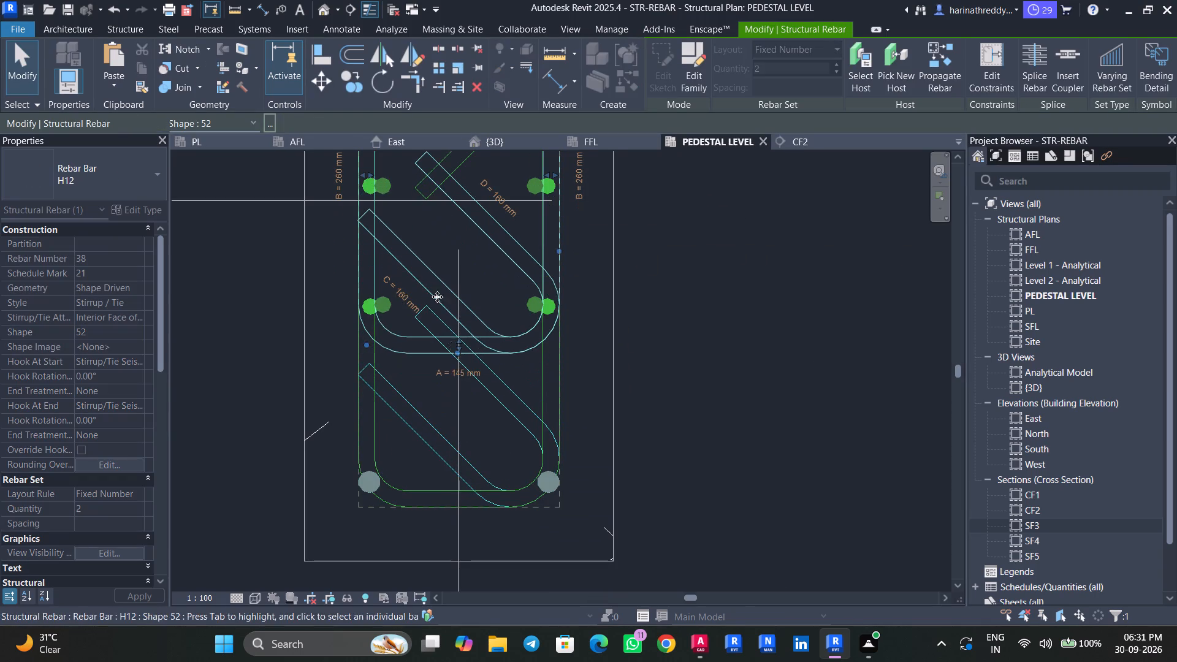
pyautogui.moveTo(432, 276); pyautogui.dragTo(430, 416, button='middle')
pyautogui.moveTo(412, 232); pyautogui.dragTo(411, 279, button='middle')
pyautogui.scroll(1, 411, 279)
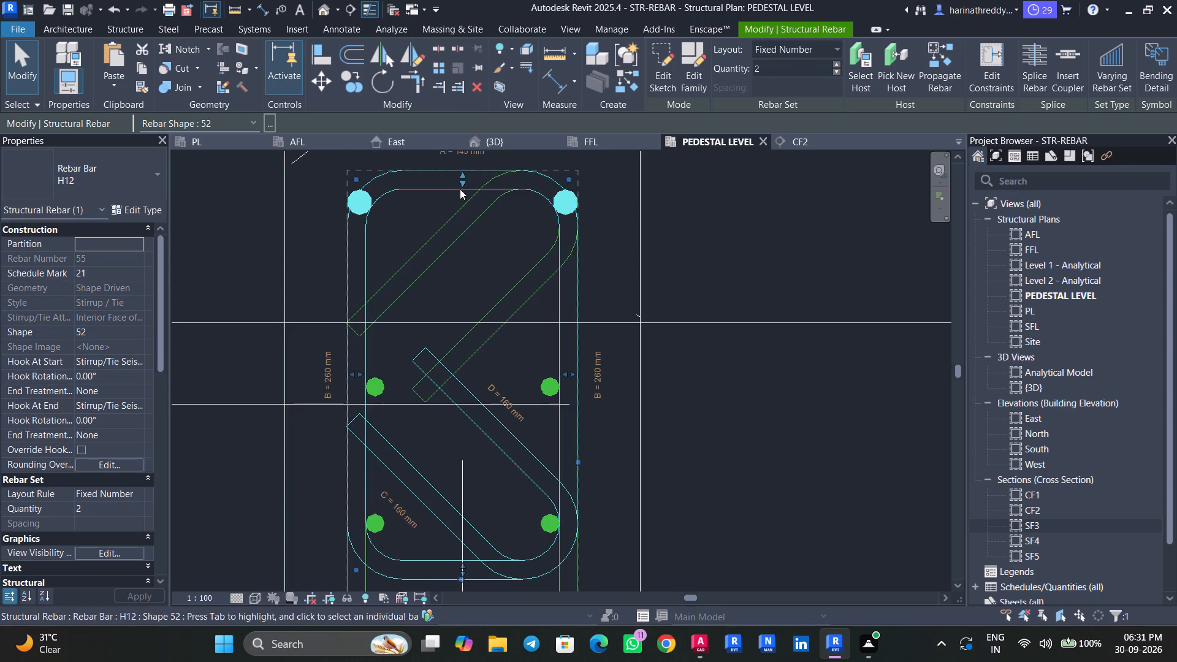
pyautogui.moveTo(460, 189); pyautogui.dragTo(450, 370)
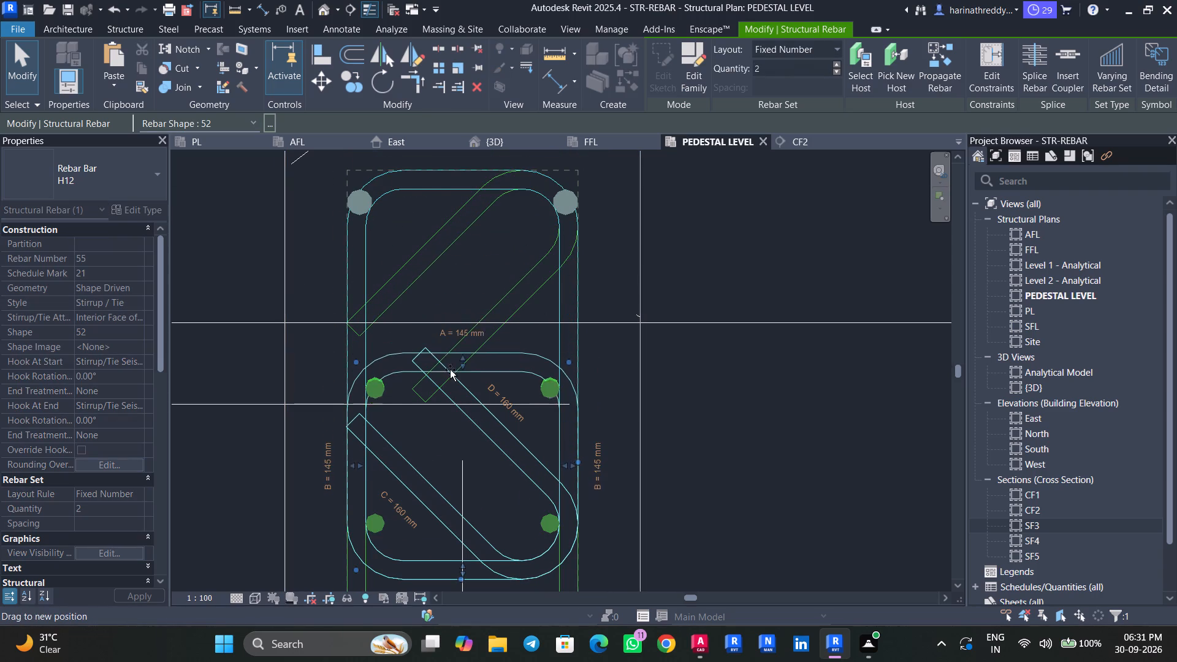
pyautogui.moveTo(450, 370); pyautogui.dragTo(450, 370)
pyautogui.press('Escape')
pyautogui.press('Escape')
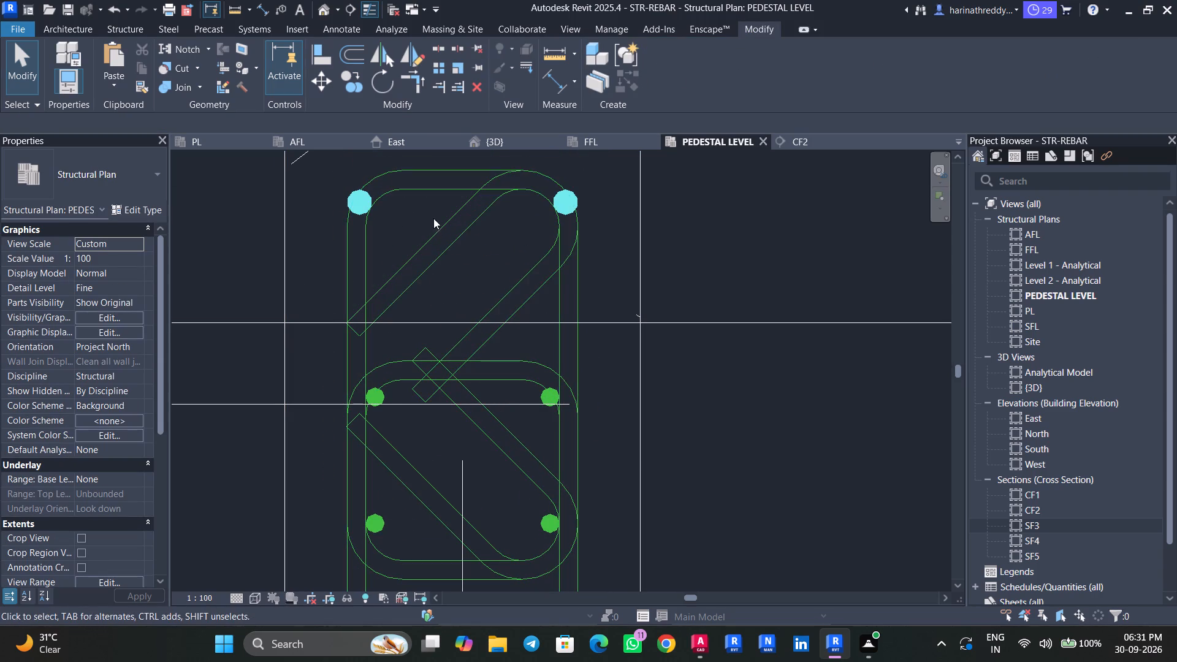
# Nudge the two H16 corner bar sets inward so they sit inside the outer stirrup.
pyautogui.click(439, 196)
pyautogui.moveTo(418, 221); pyautogui.dragTo(421, 299, button='middle')
pyautogui.press('Escape')
pyautogui.click(364, 286)
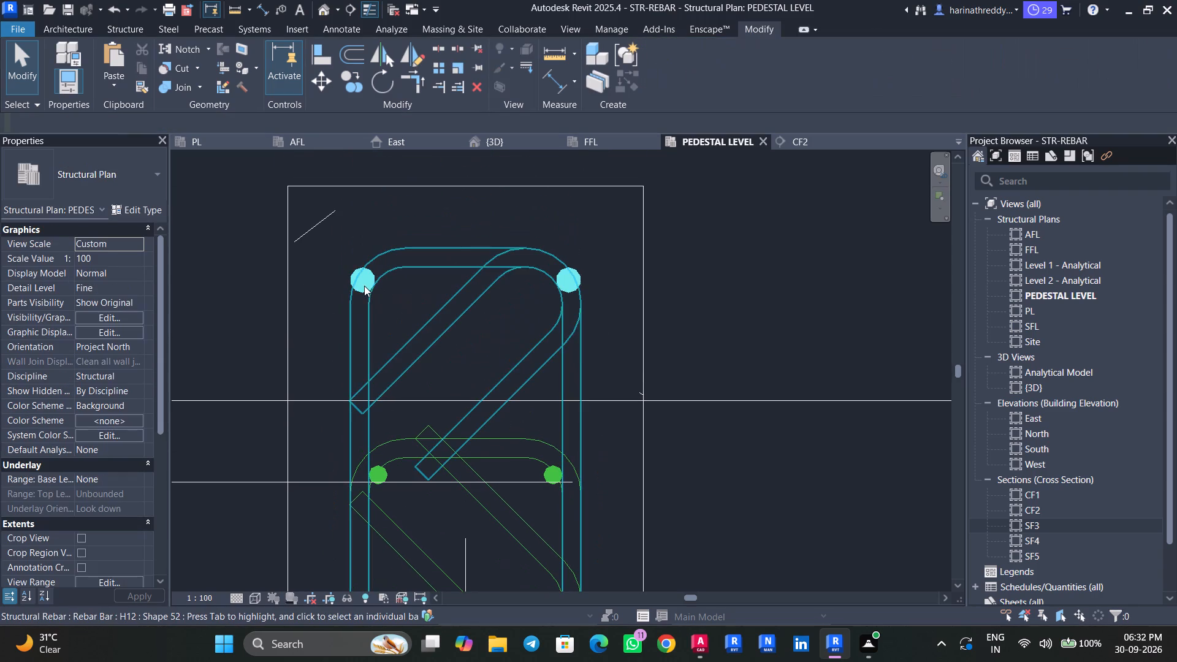
pyautogui.press('Escape')
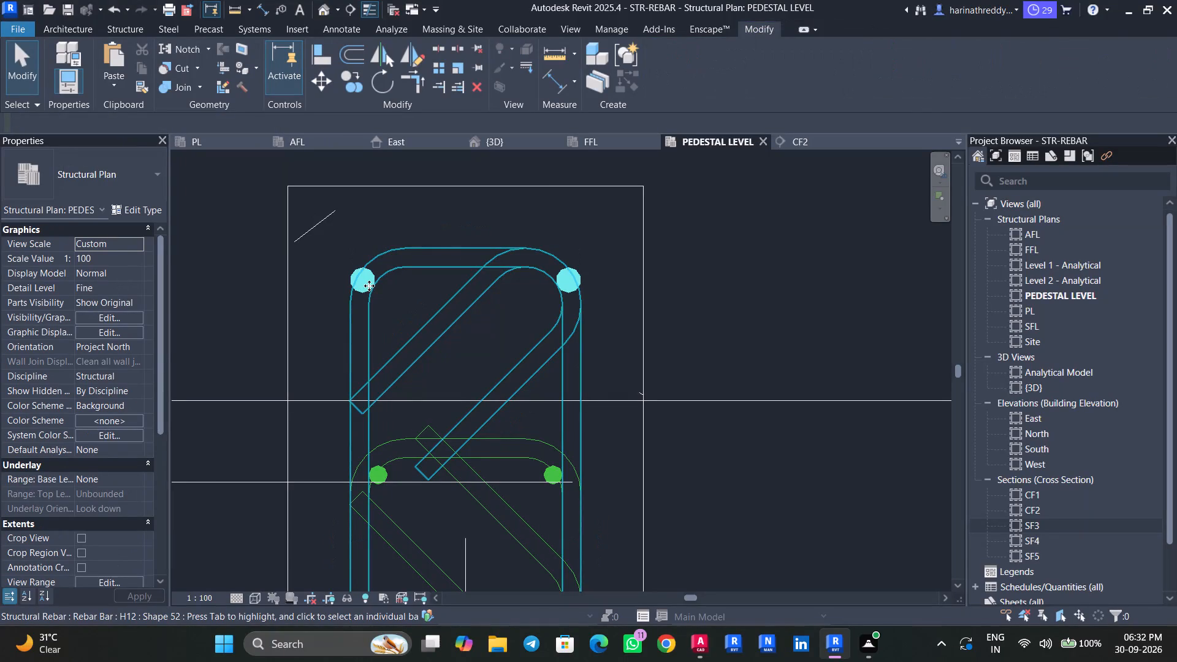
pyautogui.press('Tab')
pyautogui.click(369, 286)
pyautogui.press('Right')
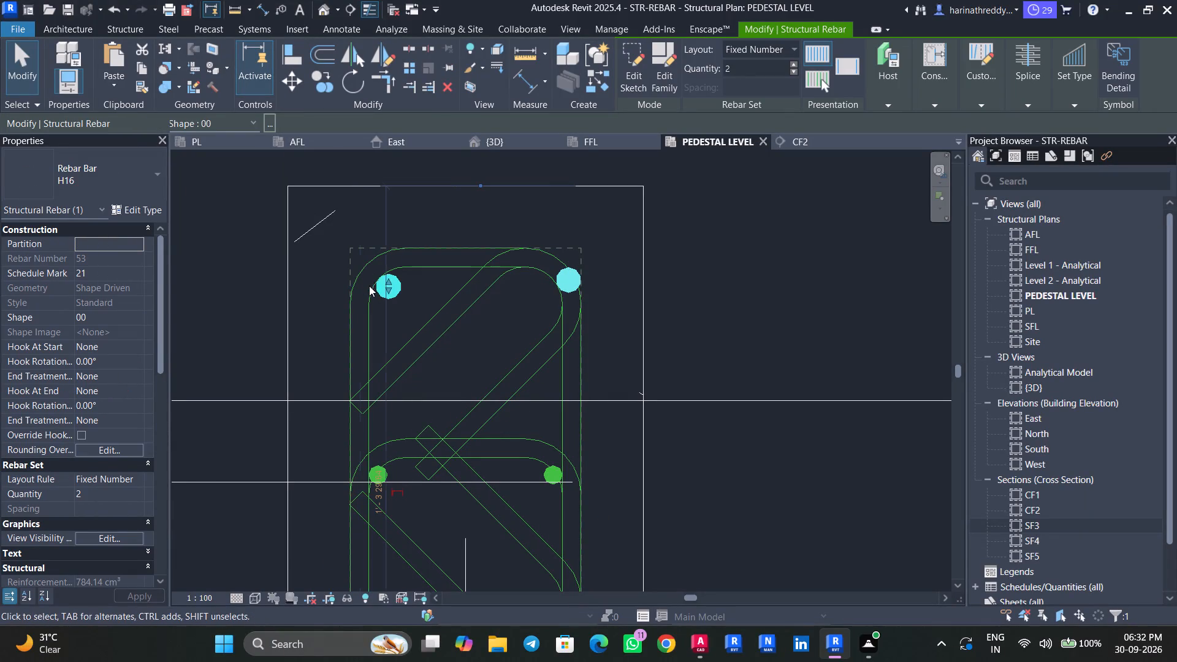
pyautogui.press('Right')
pyautogui.press('Right')
pyautogui.press('Escape')
pyautogui.press('Escape')
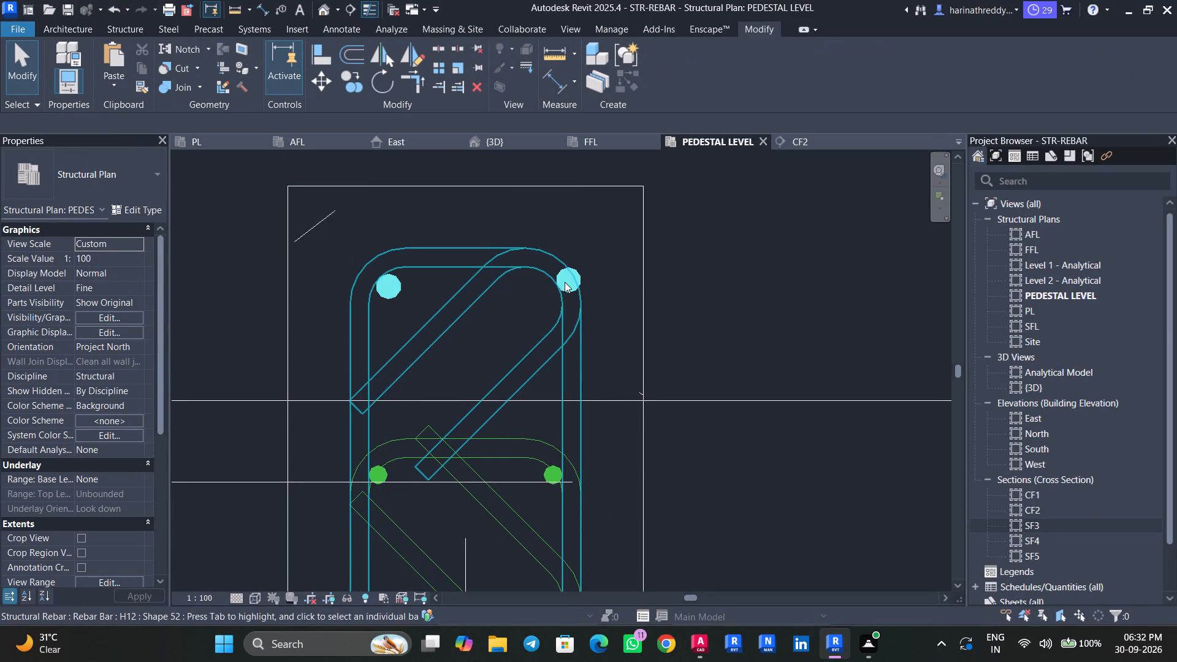
pyautogui.press('Tab')
pyautogui.click(565, 282)
pyautogui.press('Left')
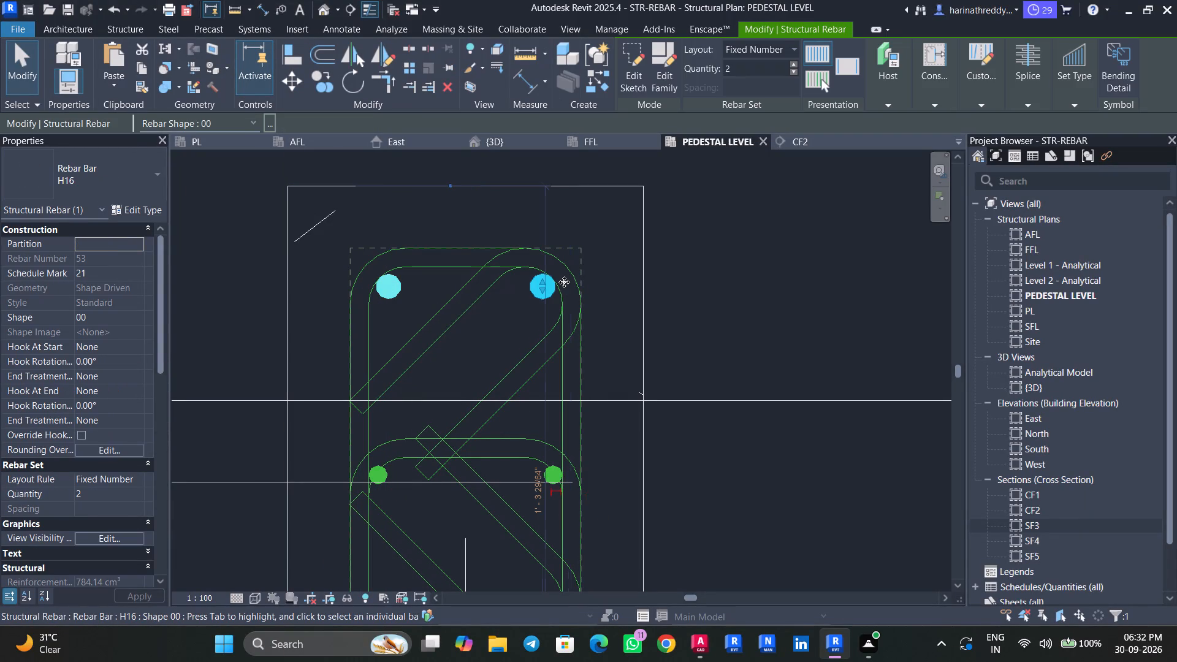
pyautogui.press('Escape')
pyautogui.press('Escape')
# Shorten the inner stirrup's B length to about 125 mm by pulling its southern leg north.
pyautogui.scroll(-2, 446, 314)
pyautogui.scroll(1, 446, 314)
pyautogui.scroll(-2, 446, 314)
pyautogui.moveTo(468, 384); pyautogui.dragTo(455, 264, button='middle')
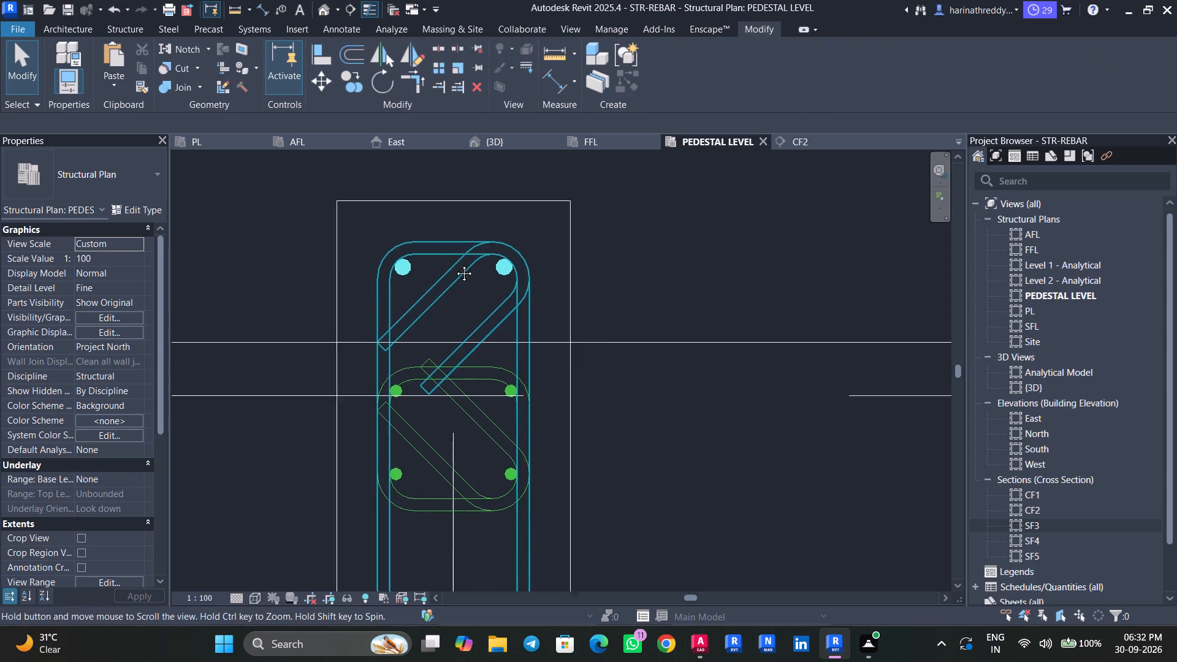
pyautogui.moveTo(455, 264); pyautogui.dragTo(451, 221, button='middle')
pyautogui.press('Escape')
pyautogui.press('Escape')
pyautogui.moveTo(436, 392); pyautogui.dragTo(436, 416, button='middle')
pyautogui.click(414, 383)
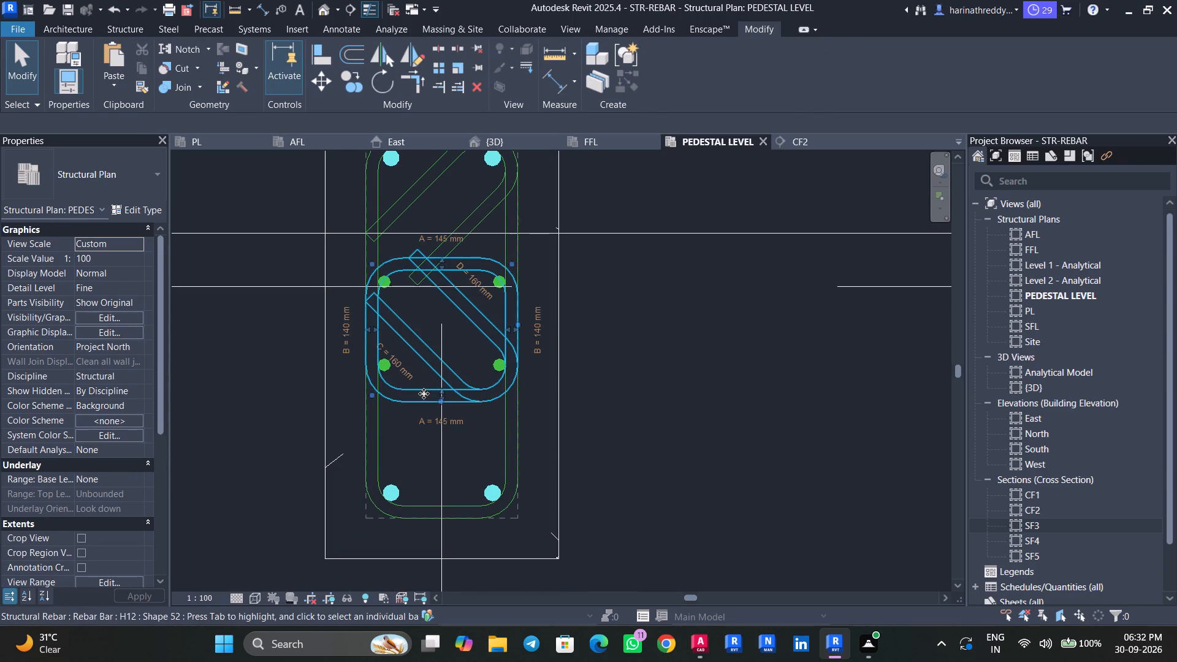
pyautogui.press('Escape')
pyautogui.click(447, 403)
pyautogui.scroll(5, 435, 394)
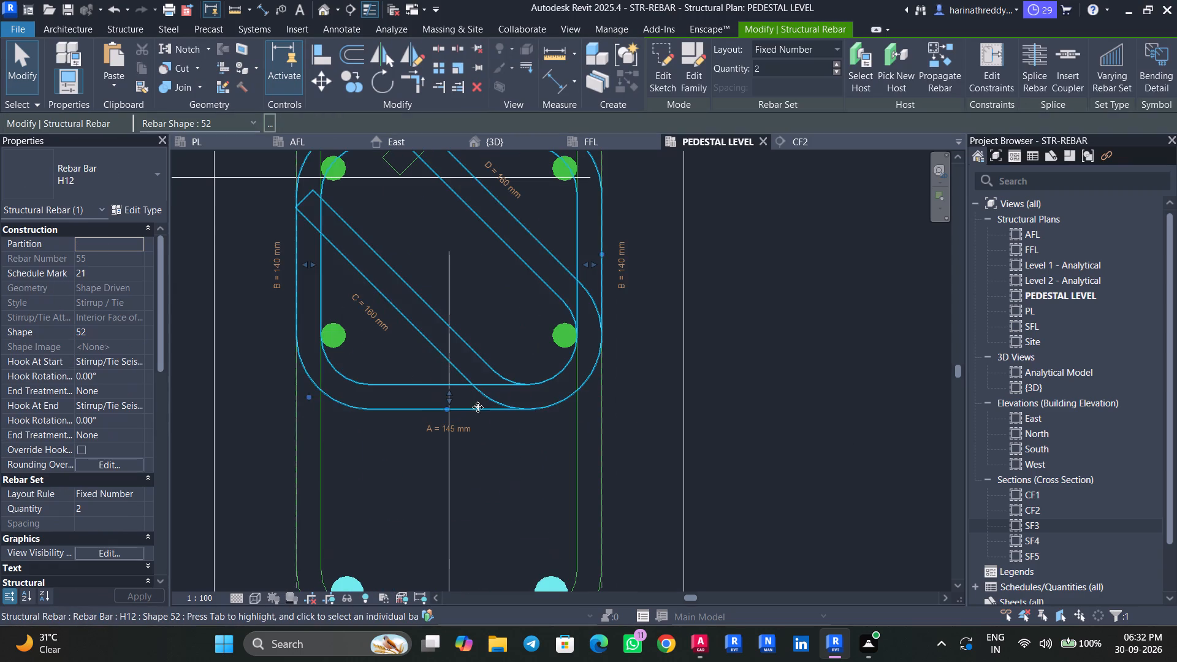
pyautogui.moveTo(448, 392); pyautogui.dragTo(444, 375)
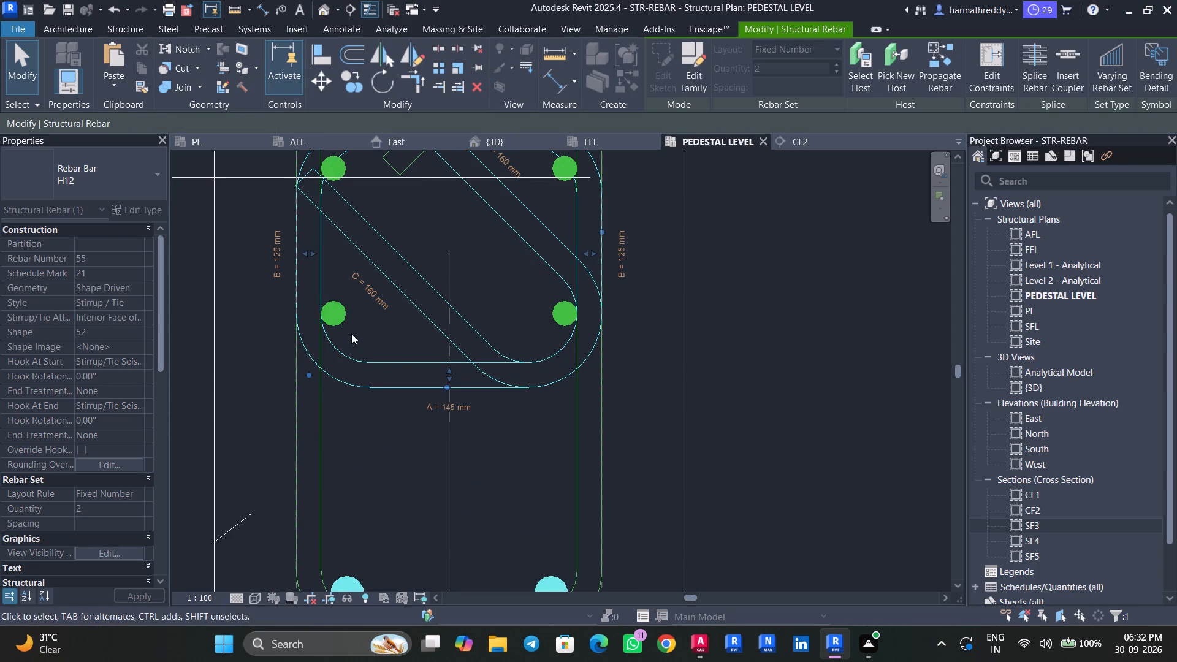
# Shift the southern bars of both H12 sets into the inner stirrup's southern corners, the grid A side about 2 63/128" from the column face.
pyautogui.click(340, 322)
pyautogui.press('Down')
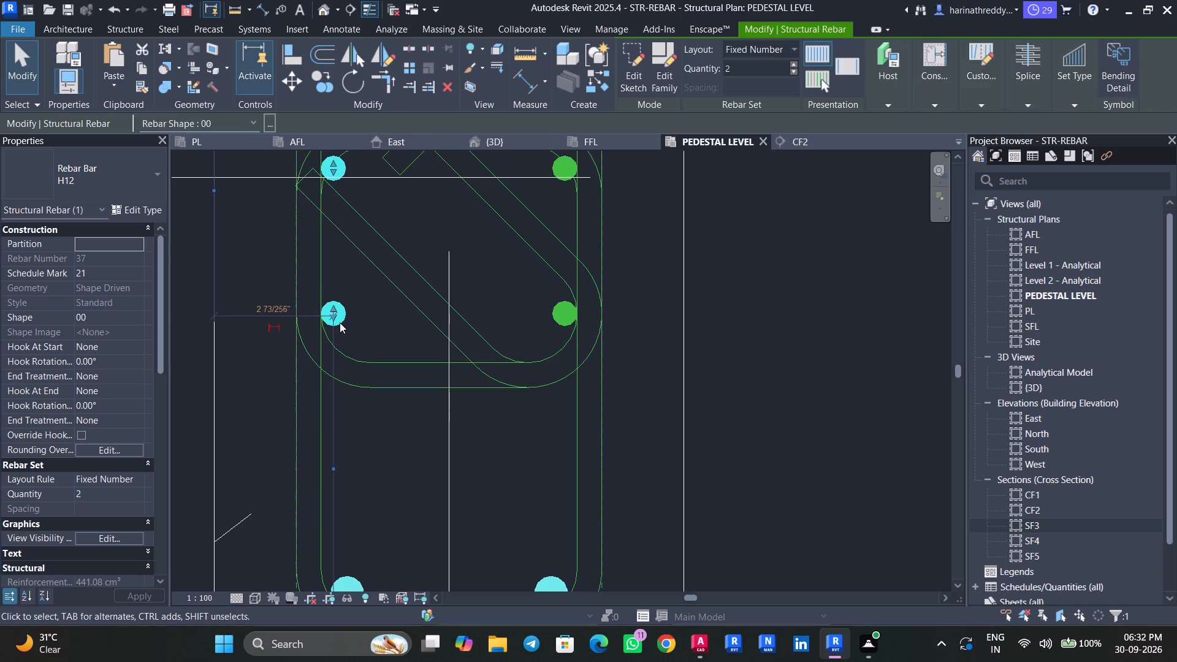
pyautogui.moveTo(332, 316); pyautogui.dragTo(343, 344)
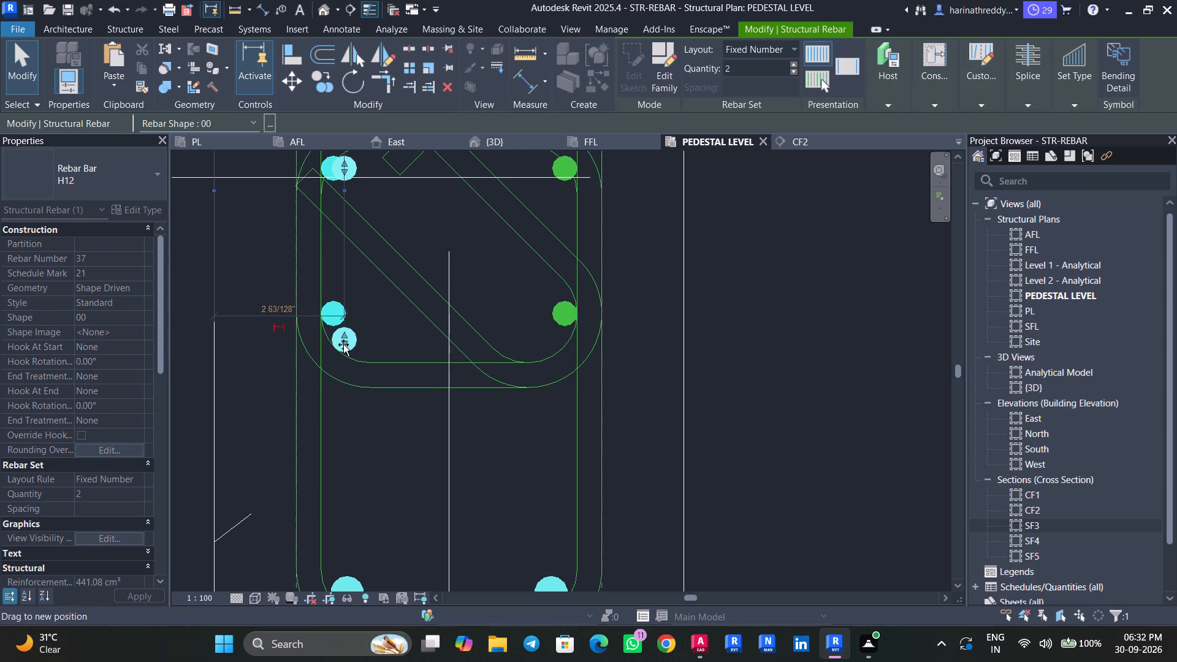
pyautogui.moveTo(343, 344); pyautogui.dragTo(343, 345)
pyautogui.moveTo(360, 275); pyautogui.dragTo(375, 430, button='middle')
pyautogui.scroll(1, 374, 430)
pyautogui.press('Escape')
pyautogui.press('Escape')
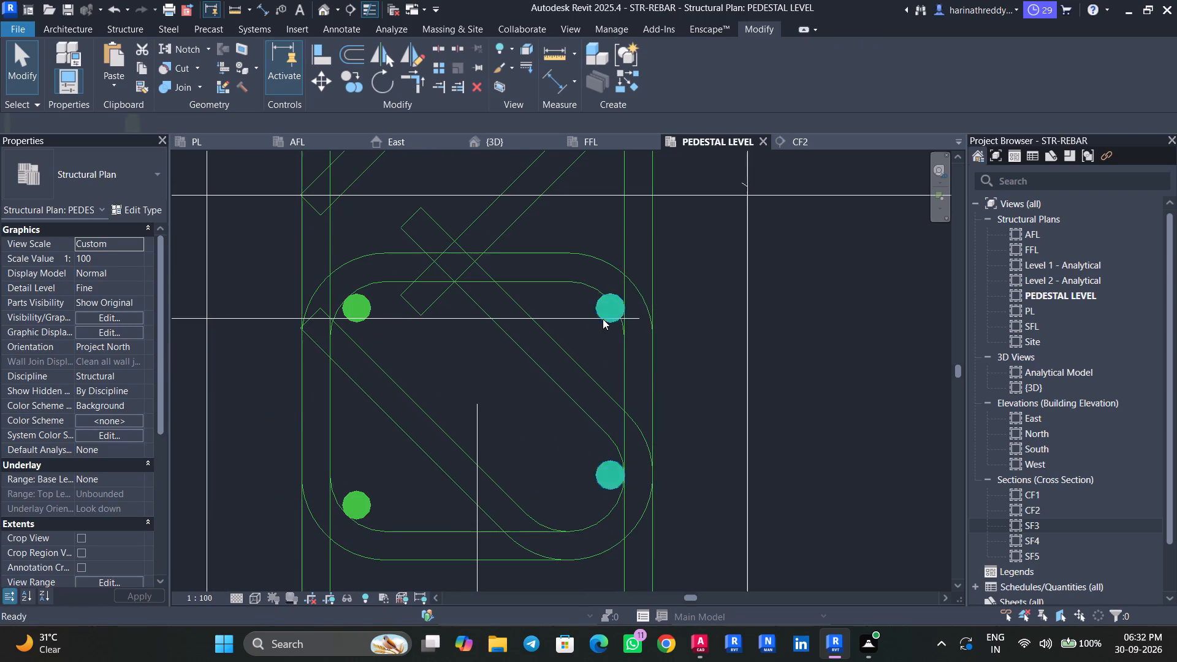
pyautogui.click(603, 318)
pyautogui.moveTo(610, 481); pyautogui.dragTo(610, 501)
pyautogui.press('Escape')
pyautogui.press('Escape')
pyautogui.press('Escape')
pyautogui.scroll(-10, 436, 374)
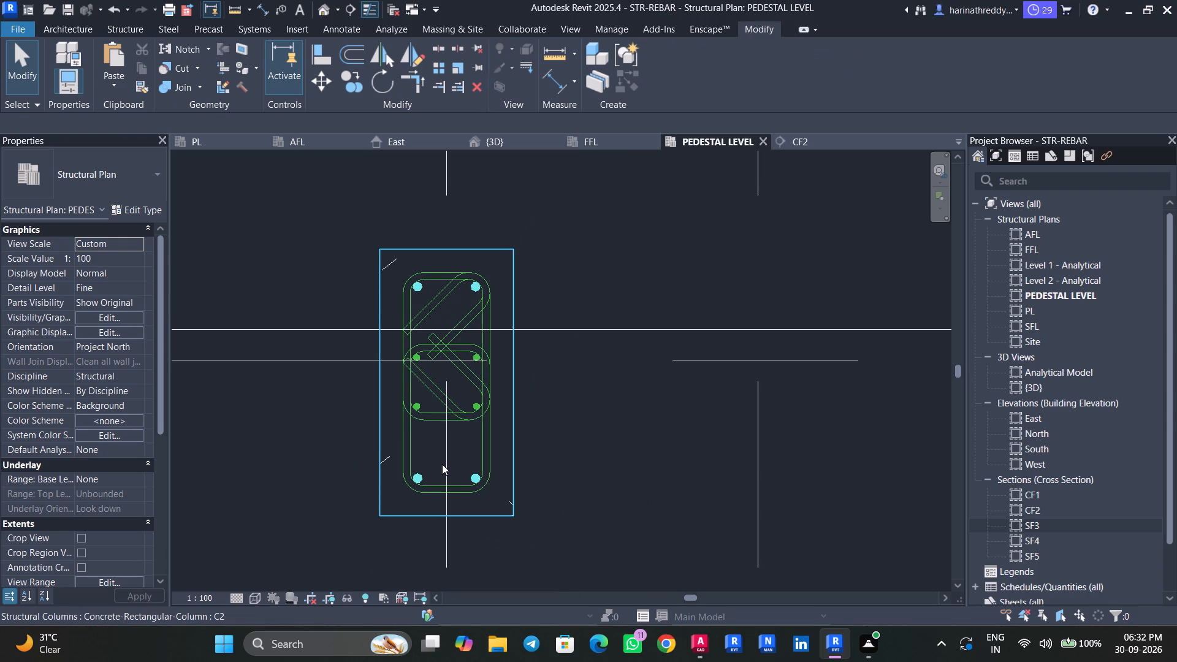
# Rotate the inner stirrup until its hooks start at the same corner as the outer stirrup's hooks, with A about 150 mm.
pyautogui.moveTo(442, 463); pyautogui.dragTo(453, 453, button='middle')
pyautogui.click(449, 409)
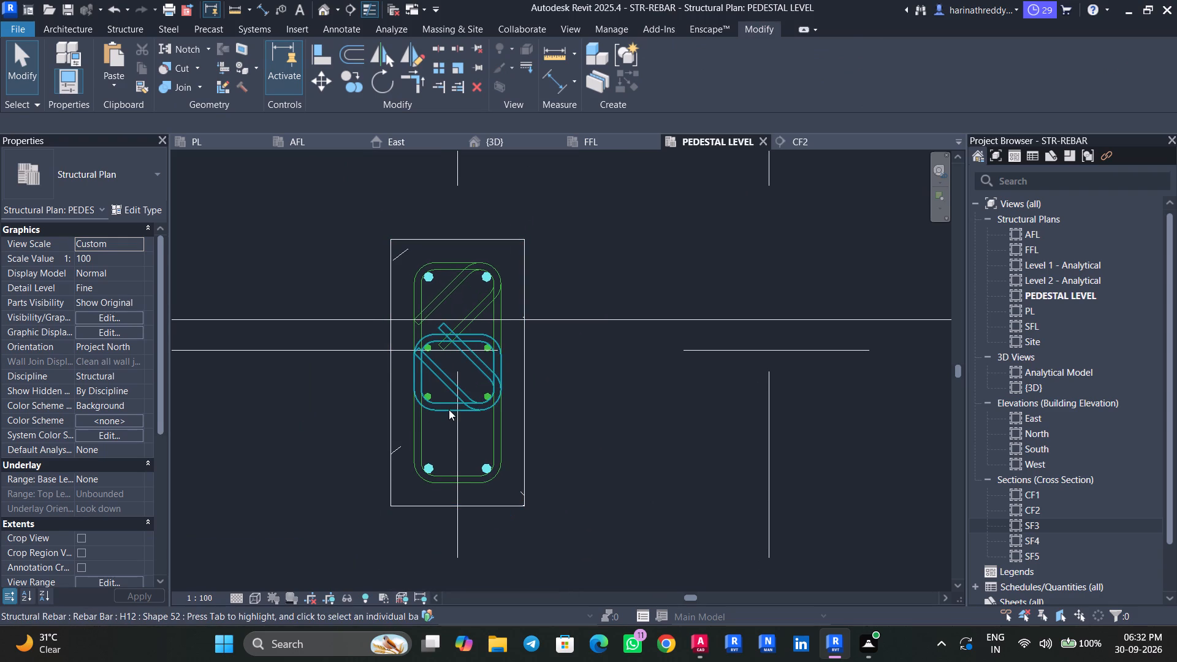
pyautogui.press('space')
pyautogui.press('space')
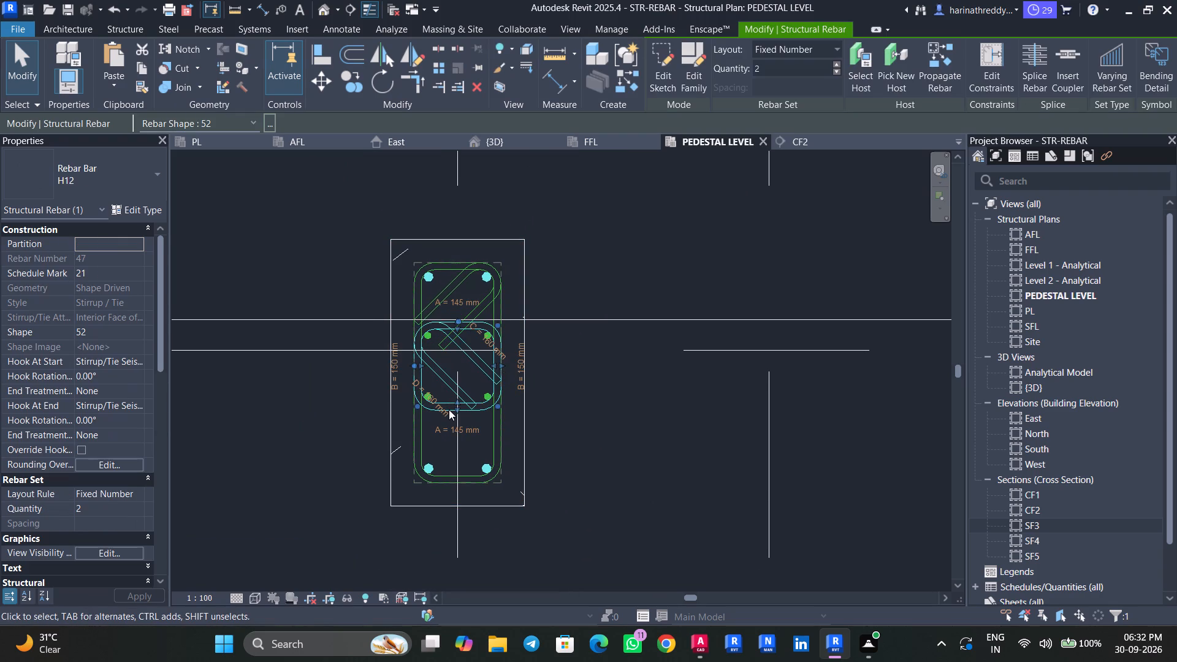
pyautogui.scroll(4, 449, 409)
pyautogui.press('space')
pyautogui.press('Escape')
pyautogui.press('Escape')
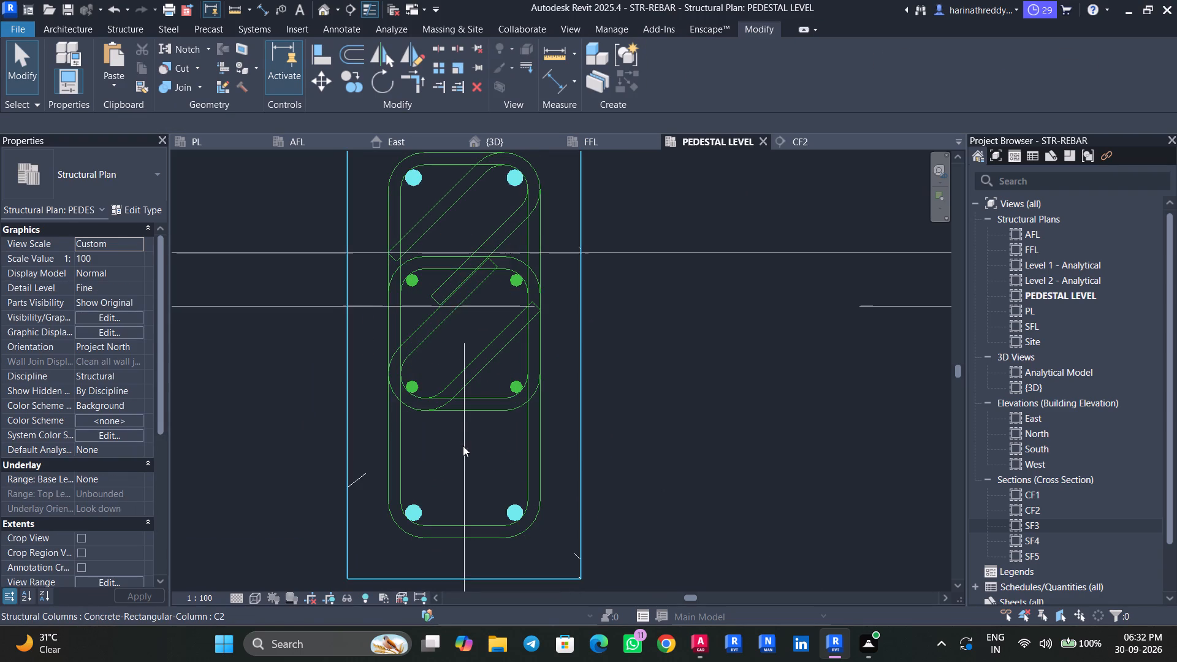
pyautogui.scroll(-2, 463, 452)
pyautogui.moveTo(460, 464); pyautogui.dragTo(413, 492, button='middle')
pyautogui.click(422, 451)
pyautogui.press('space')
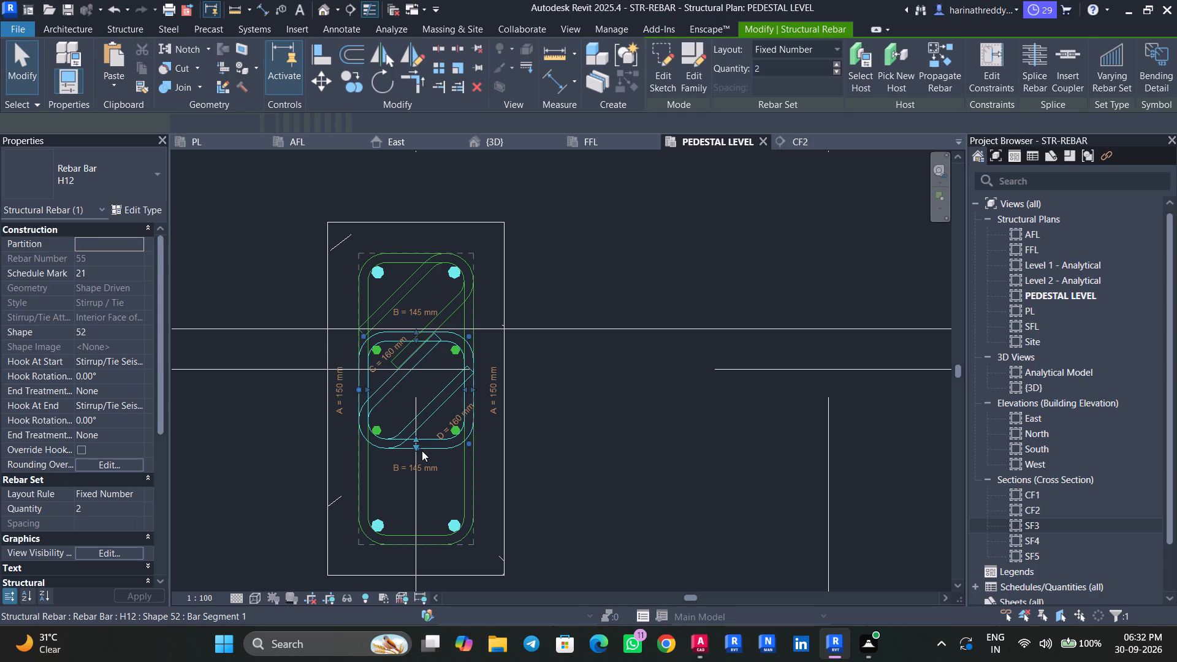
pyautogui.press('space')
pyautogui.press('Escape')
pyautogui.press('Escape')
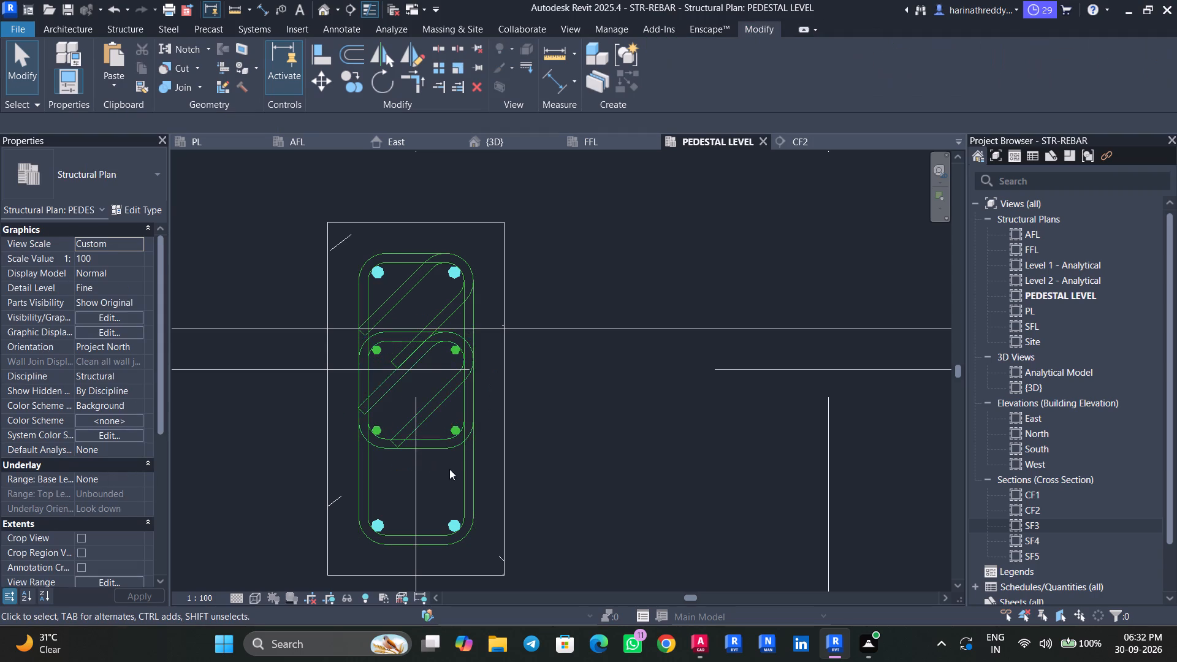
# Save the project.
pyautogui.scroll(-8, 560, 442)
pyautogui.hotkey('ctrl', 's')
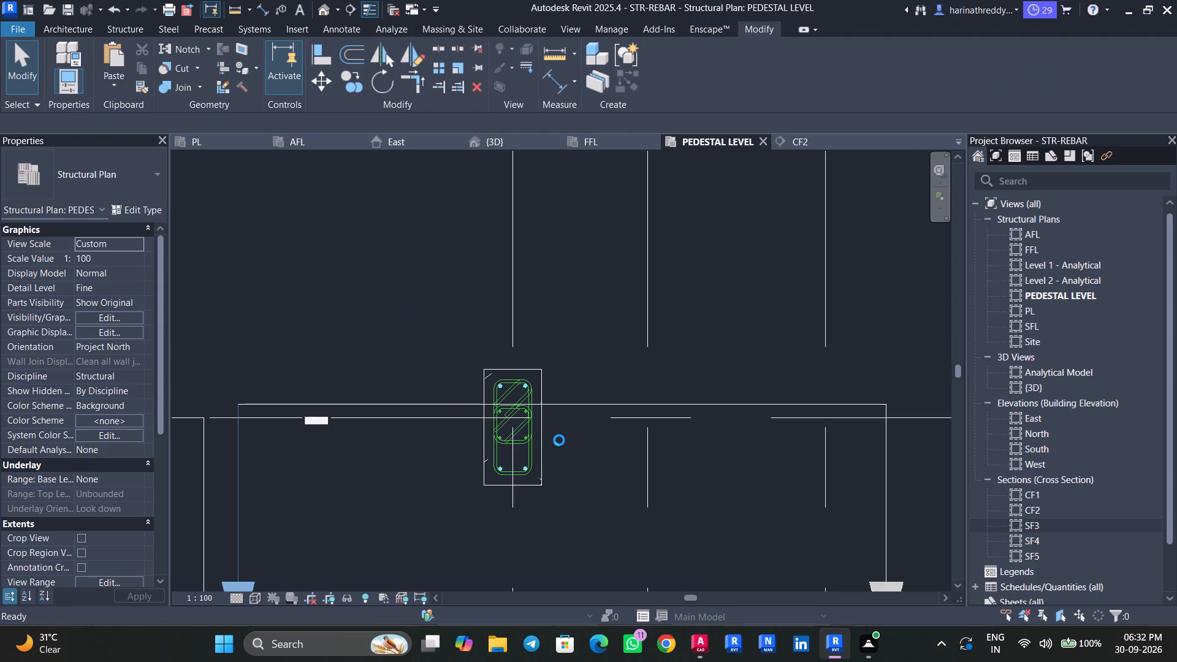
# In section SF3, set the C2 column's outer H12 stirrup set to Maximum Spacing with 8" spacing.
pyautogui.doubleClick(1035, 525)
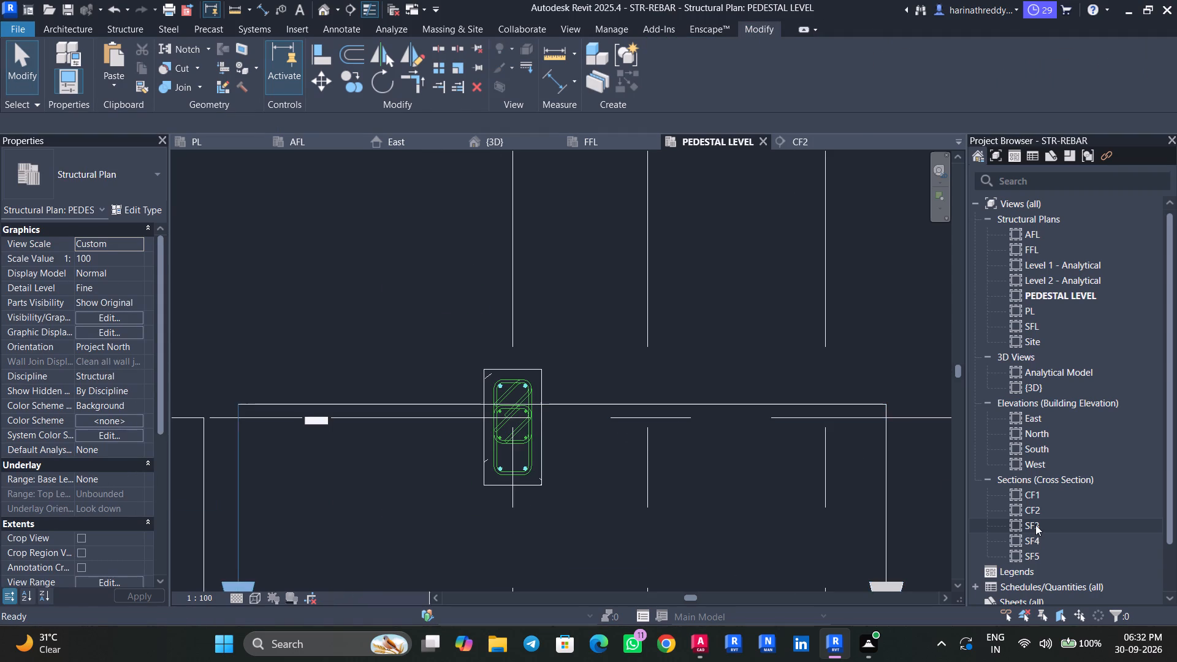
pyautogui.scroll(5, 557, 258)
pyautogui.moveTo(570, 247); pyautogui.dragTo(592, 361, button='middle')
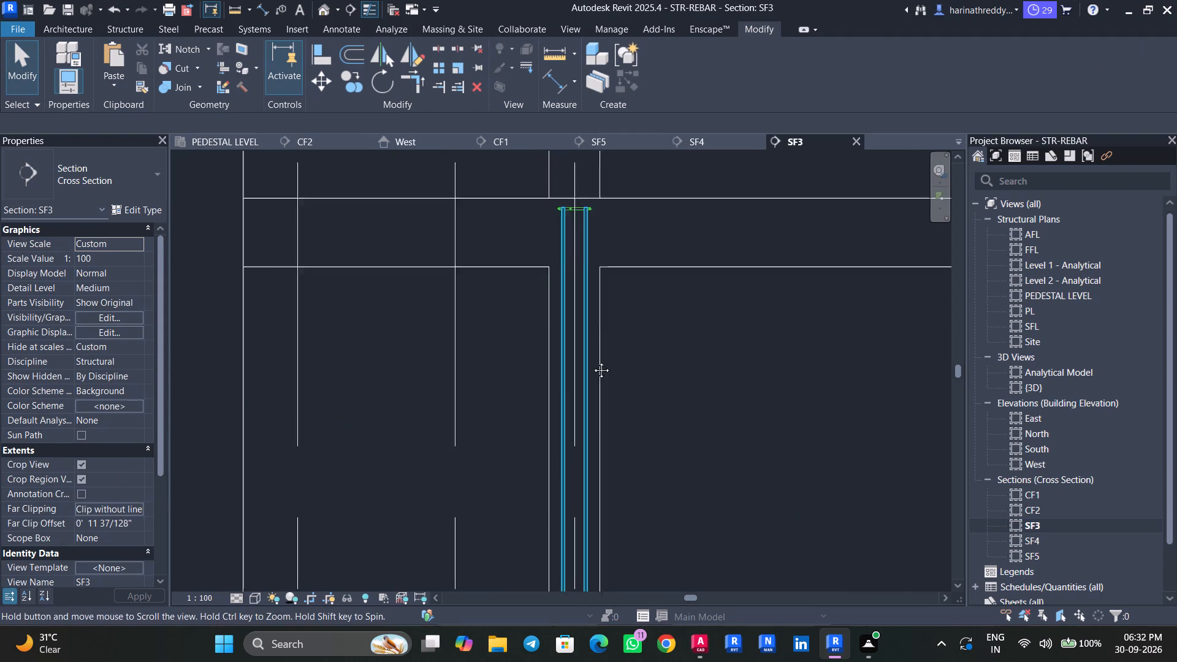
pyautogui.moveTo(592, 361); pyautogui.dragTo(601, 438, button='middle')
pyautogui.scroll(3, 581, 306)
pyautogui.click(601, 360)
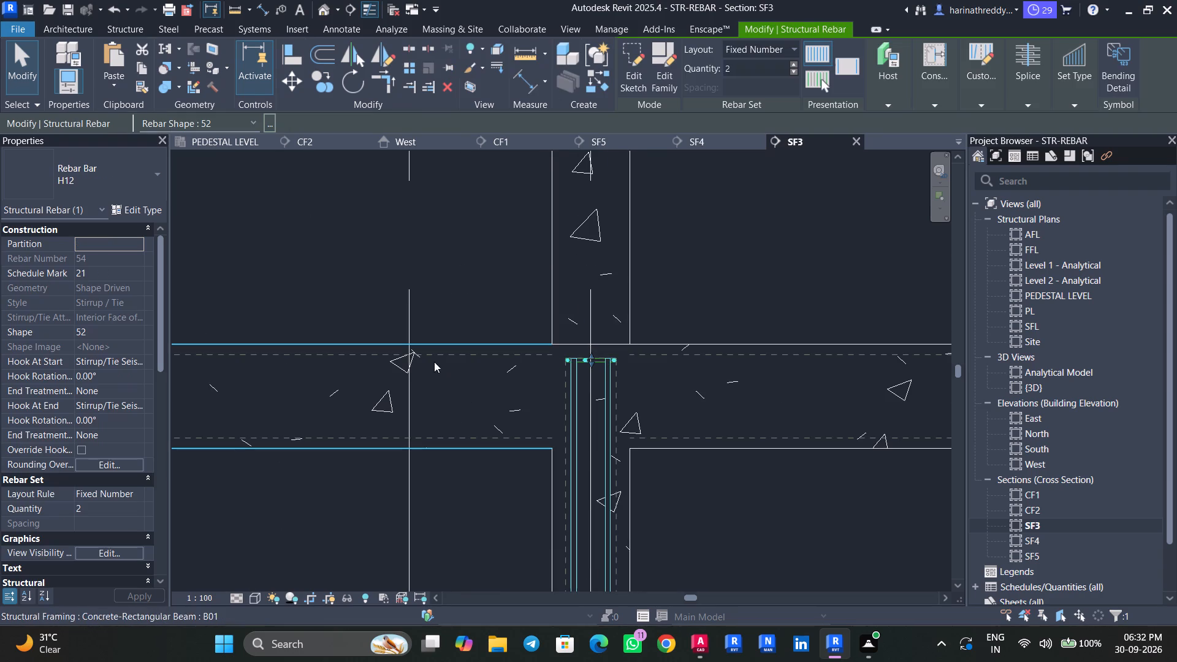
pyautogui.click(134, 495)
pyautogui.click(126, 529)
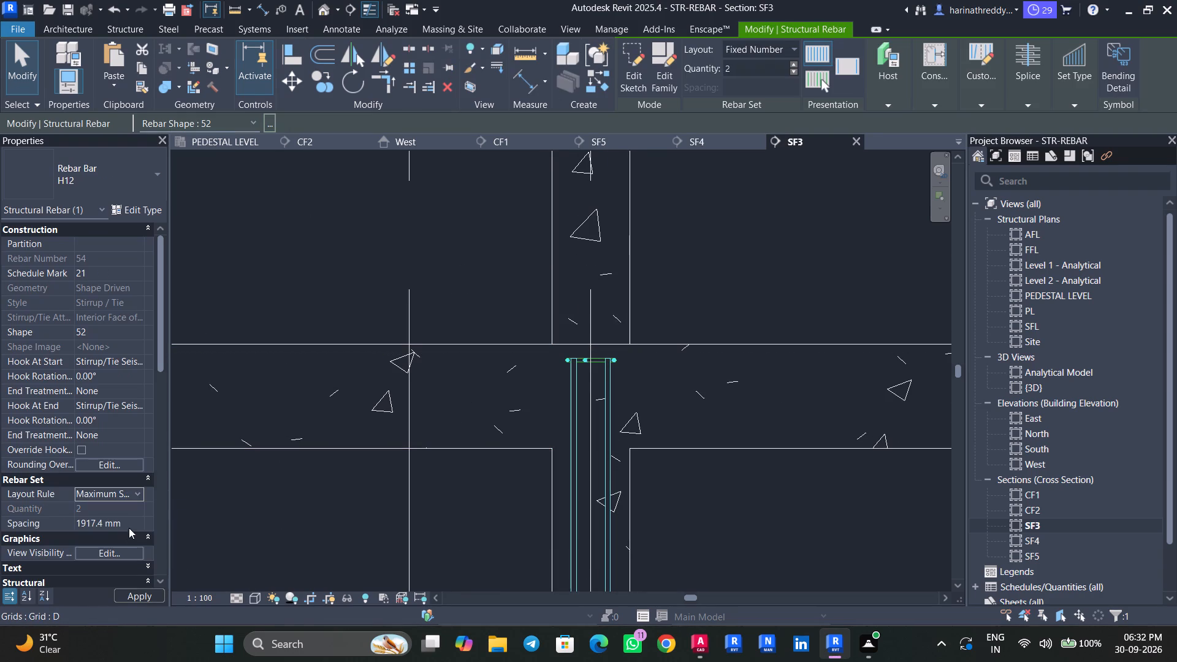
pyautogui.click(131, 520)
pyautogui.press('8')
pyautogui.write('"\\')
pyautogui.press('Return')
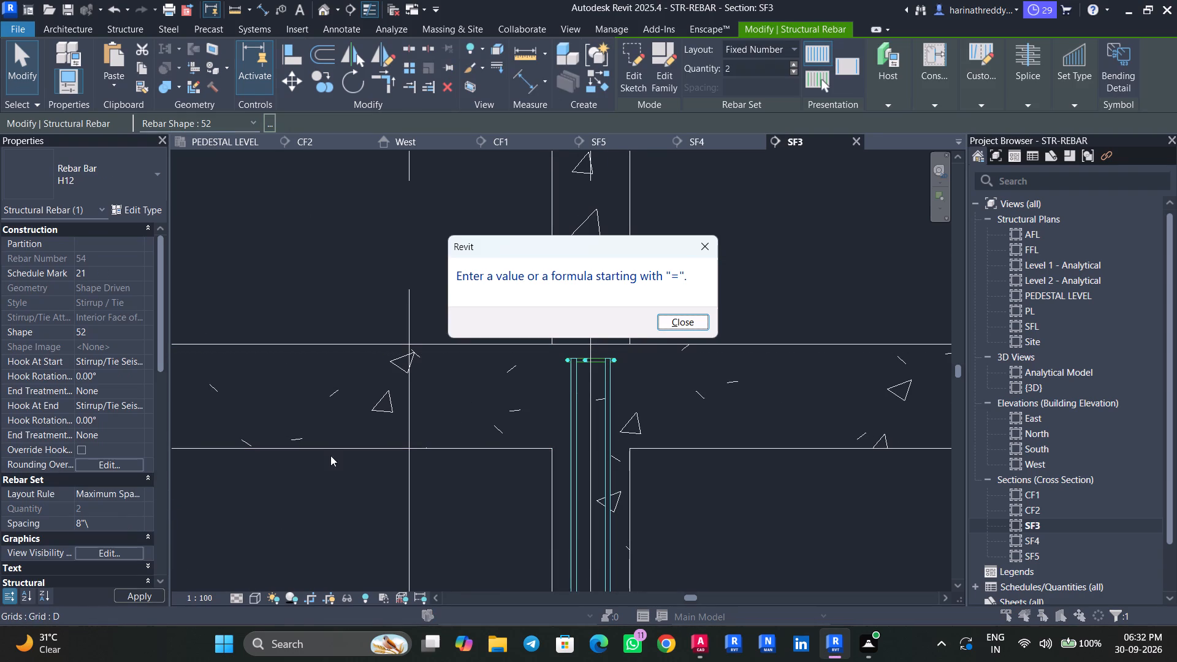
pyautogui.click(679, 318)
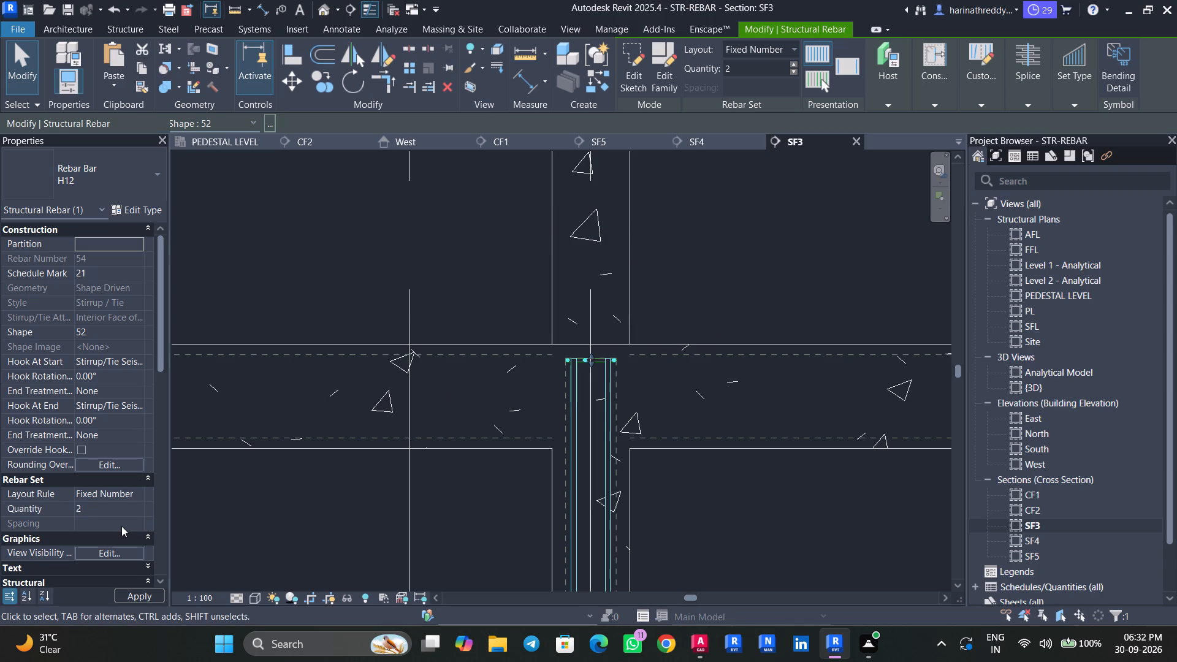
pyautogui.click(117, 523)
pyautogui.click(139, 496)
pyautogui.click(104, 533)
pyautogui.click(129, 528)
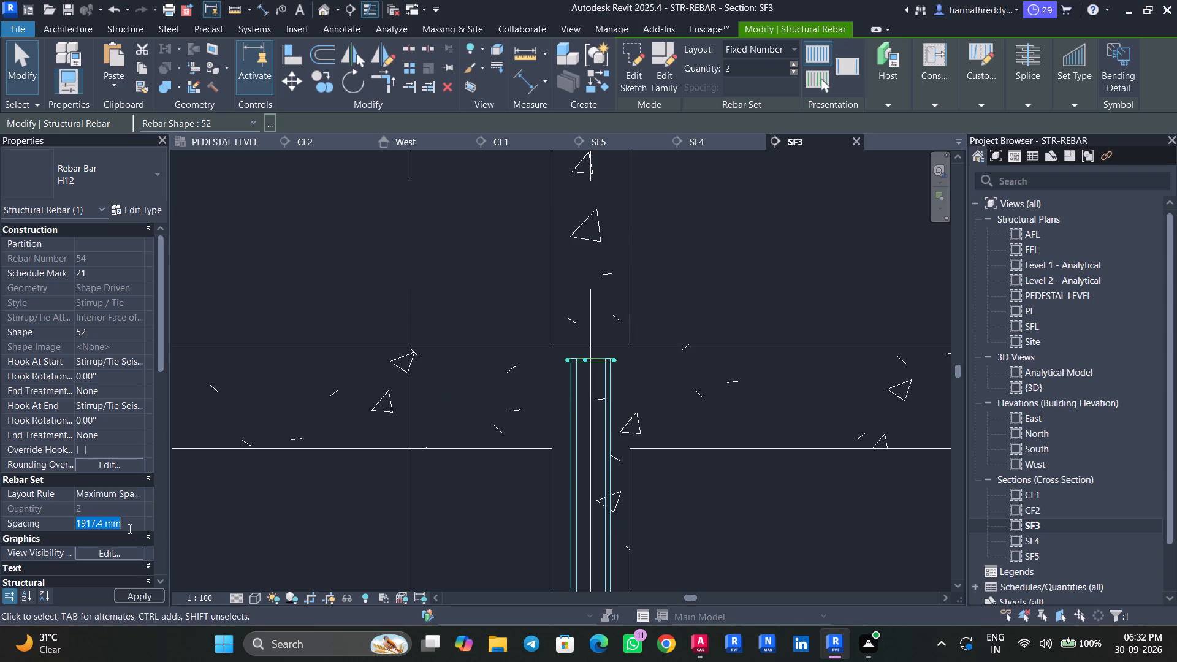
pyautogui.doubleClick(129, 528)
pyautogui.moveTo(129, 528); pyautogui.dragTo(59, 534)
pyautogui.write('8"')
pyautogui.press('Return')
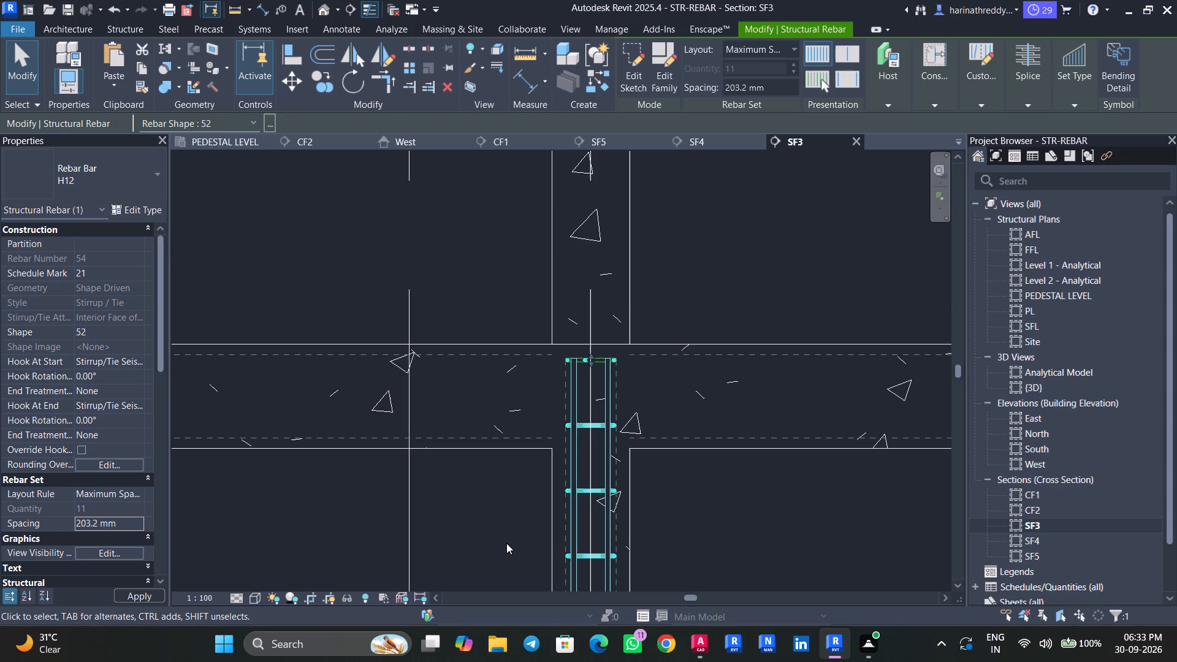
# Extend the outer stirrup set down through the SF3 pedestal into the footing, level with the pedestal's lowest stirrup.
pyautogui.scroll(1, 634, 397)
pyautogui.scroll(-5, 634, 397)
pyautogui.moveTo(688, 495); pyautogui.dragTo(676, 447, button='middle')
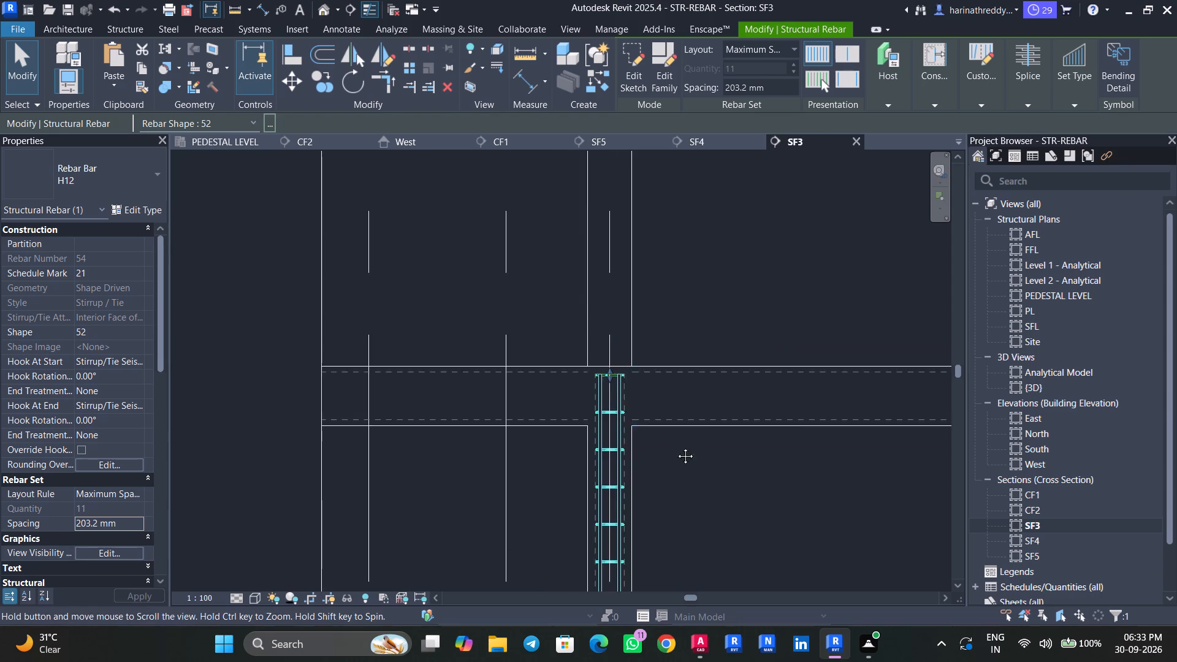
pyautogui.moveTo(676, 447); pyautogui.dragTo(619, 234, button='middle')
pyautogui.moveTo(631, 452); pyautogui.dragTo(629, 283, button='middle')
pyautogui.scroll(2, 533, 319)
pyautogui.moveTo(605, 356); pyautogui.dragTo(618, 290, button='middle')
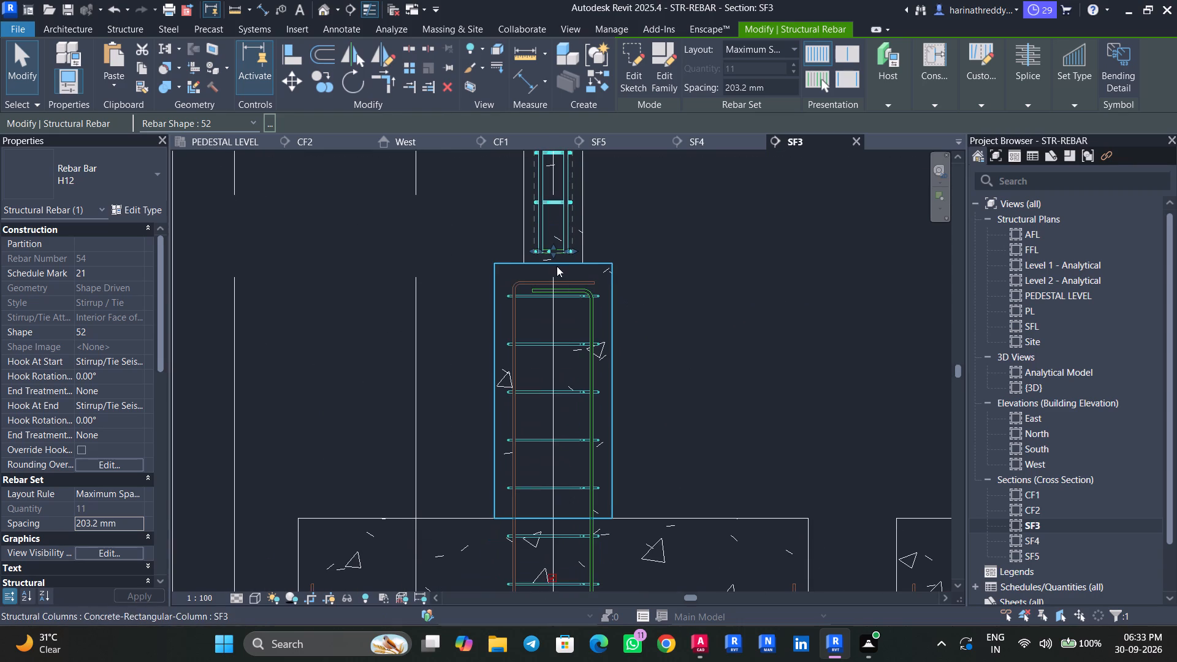
pyautogui.moveTo(550, 257); pyautogui.dragTo(555, 491)
pyautogui.moveTo(667, 481); pyautogui.dragTo(652, 390, button='middle')
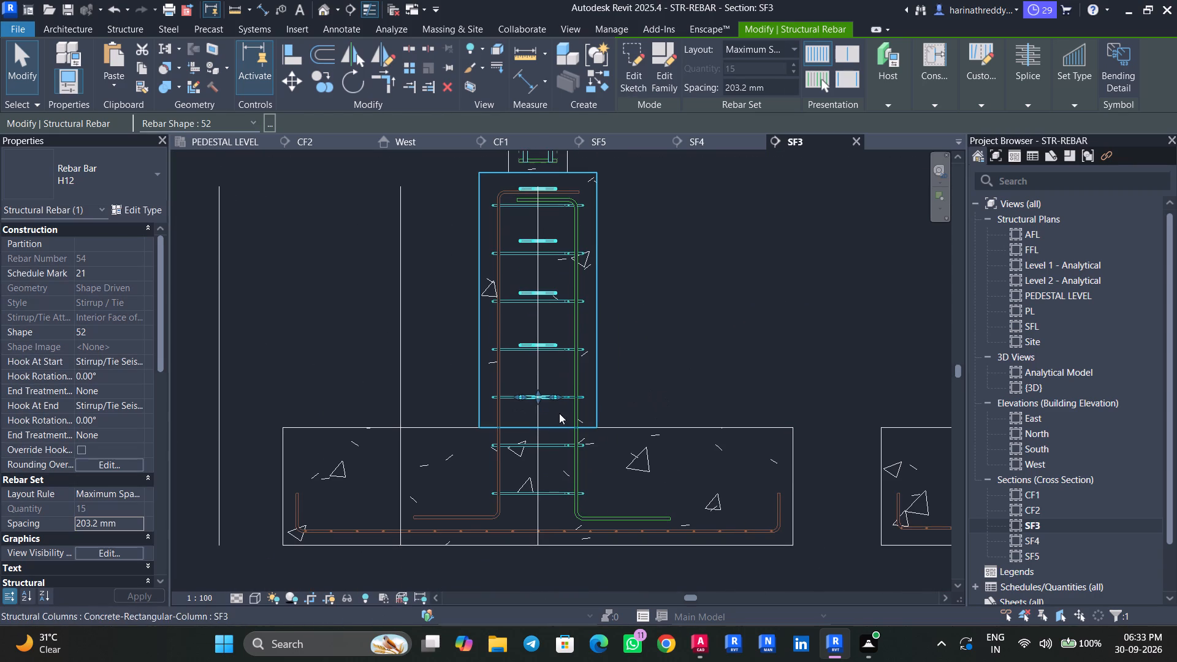
pyautogui.moveTo(537, 405); pyautogui.dragTo(535, 509)
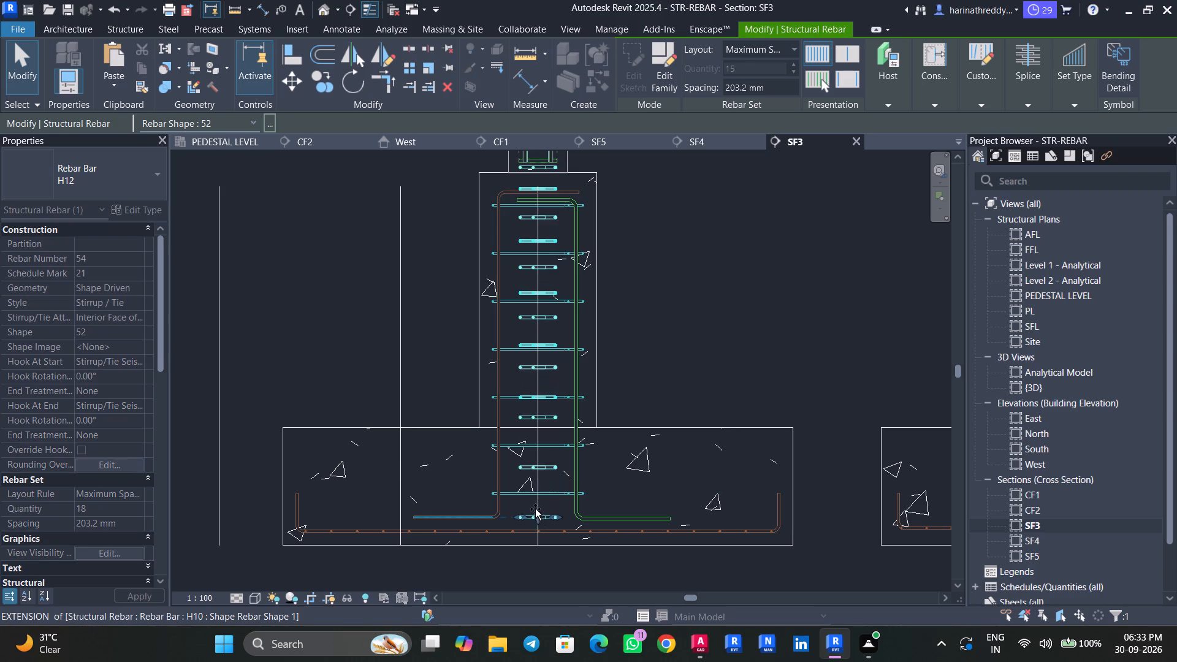
pyautogui.moveTo(535, 509); pyautogui.dragTo(535, 495)
pyautogui.scroll(8, 533, 495)
pyautogui.scroll(-3, 674, 373)
pyautogui.scroll(1, 674, 371)
pyautogui.scroll(-3, 674, 371)
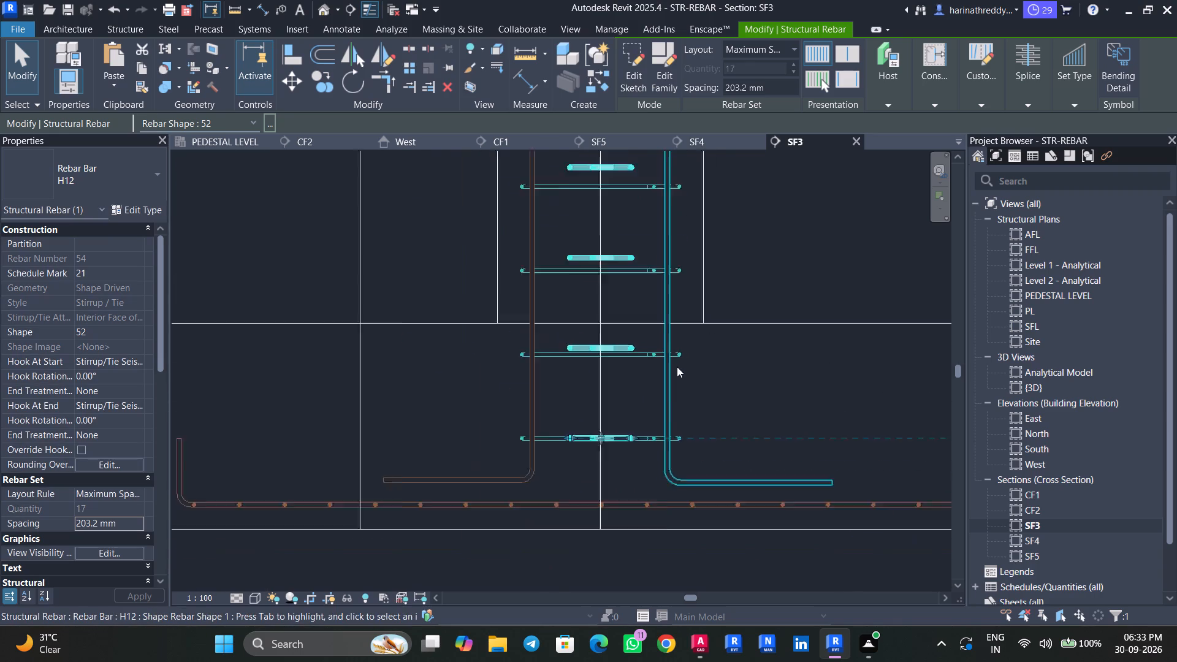
pyautogui.moveTo(738, 300); pyautogui.dragTo(687, 460, button='middle')
pyautogui.press('Escape')
pyautogui.press('Escape')
# In the PEDESTAL LEVEL plan, set the column's inner H12 stirrup set to Maximum Spacing with 8" spacing.
pyautogui.moveTo(682, 268); pyautogui.dragTo(641, 593, button='middle')
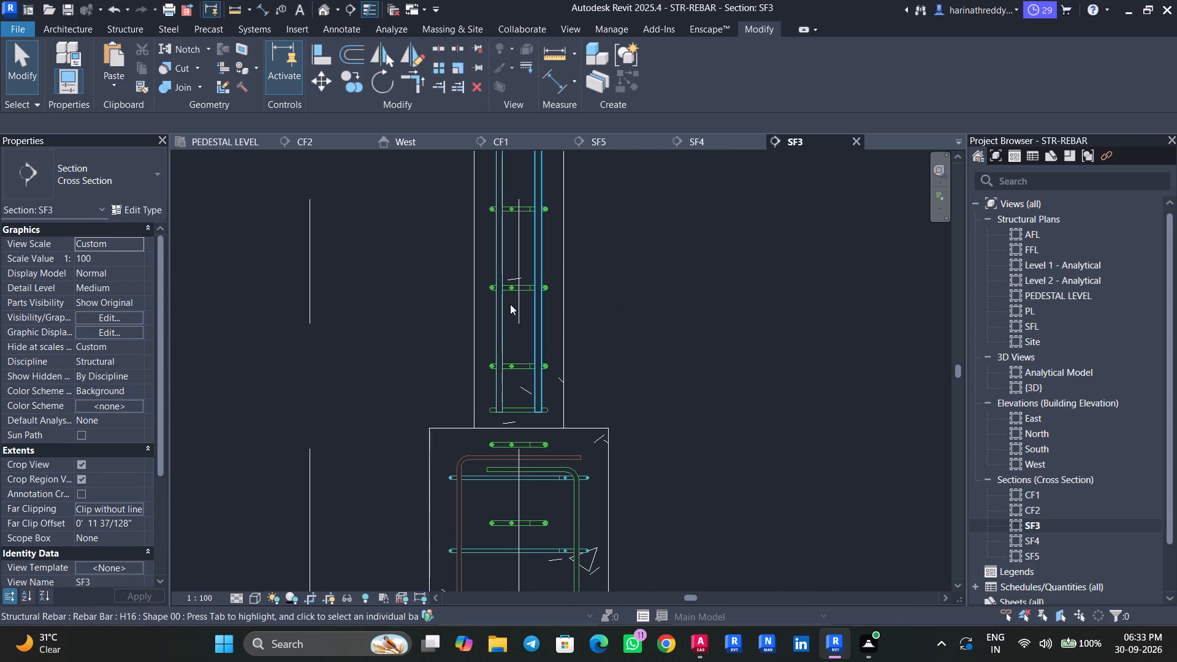
pyautogui.press('Tab')
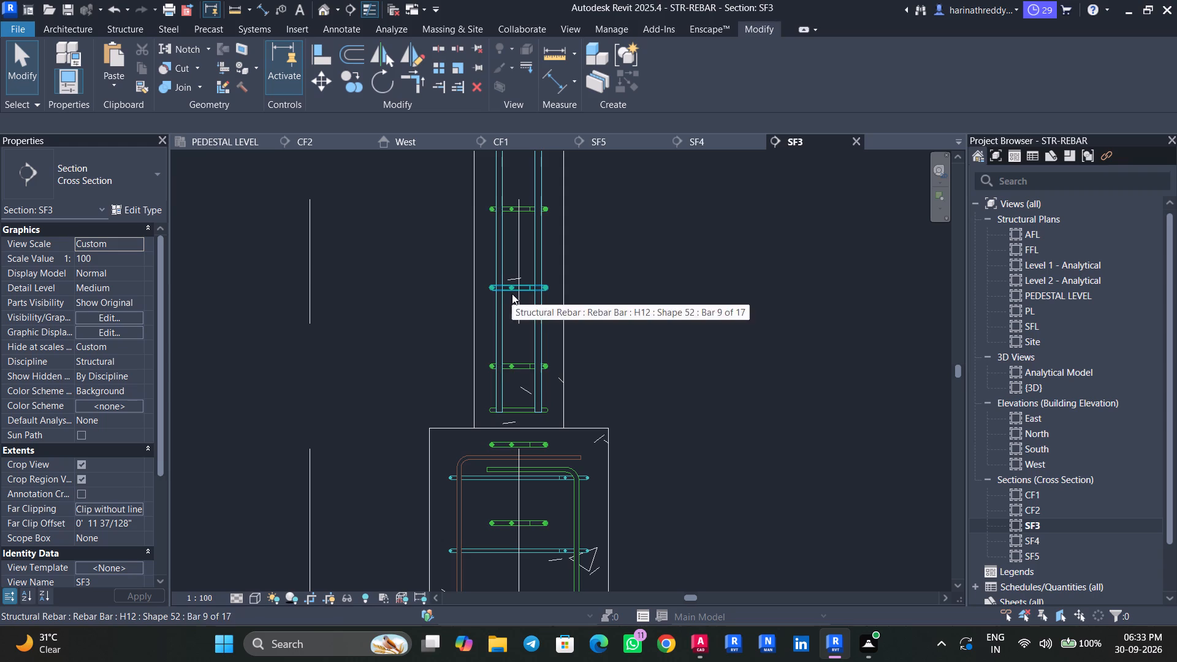
pyautogui.click(512, 294)
pyautogui.press('Escape')
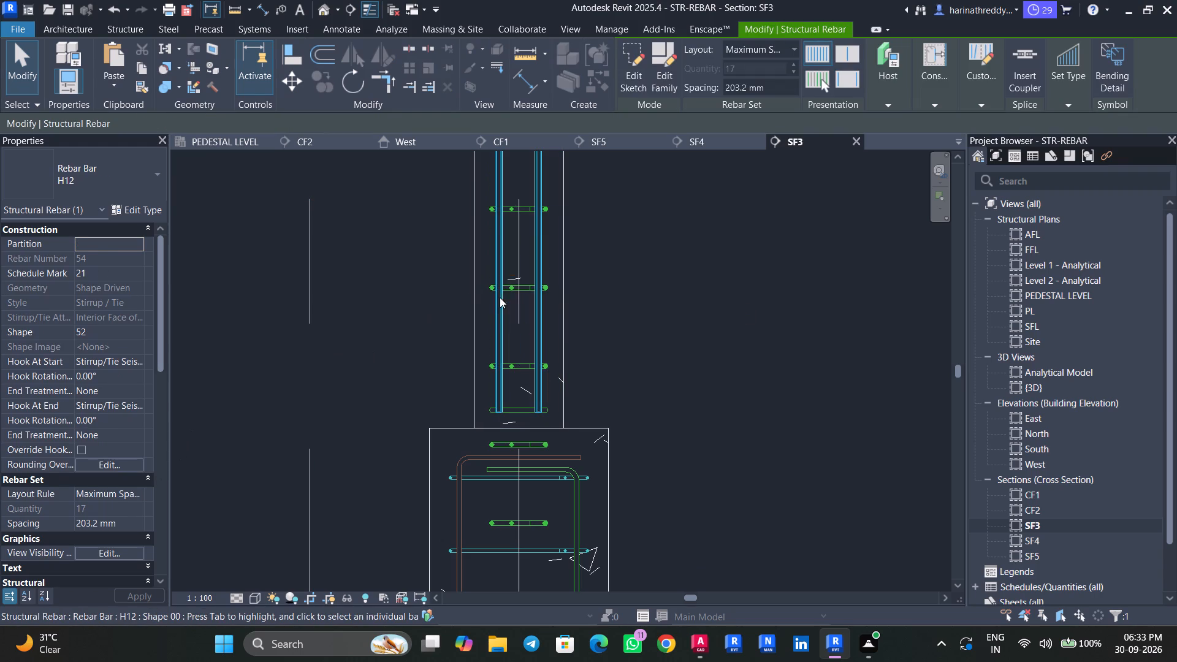
pyautogui.press('Escape')
pyautogui.press('Tab')
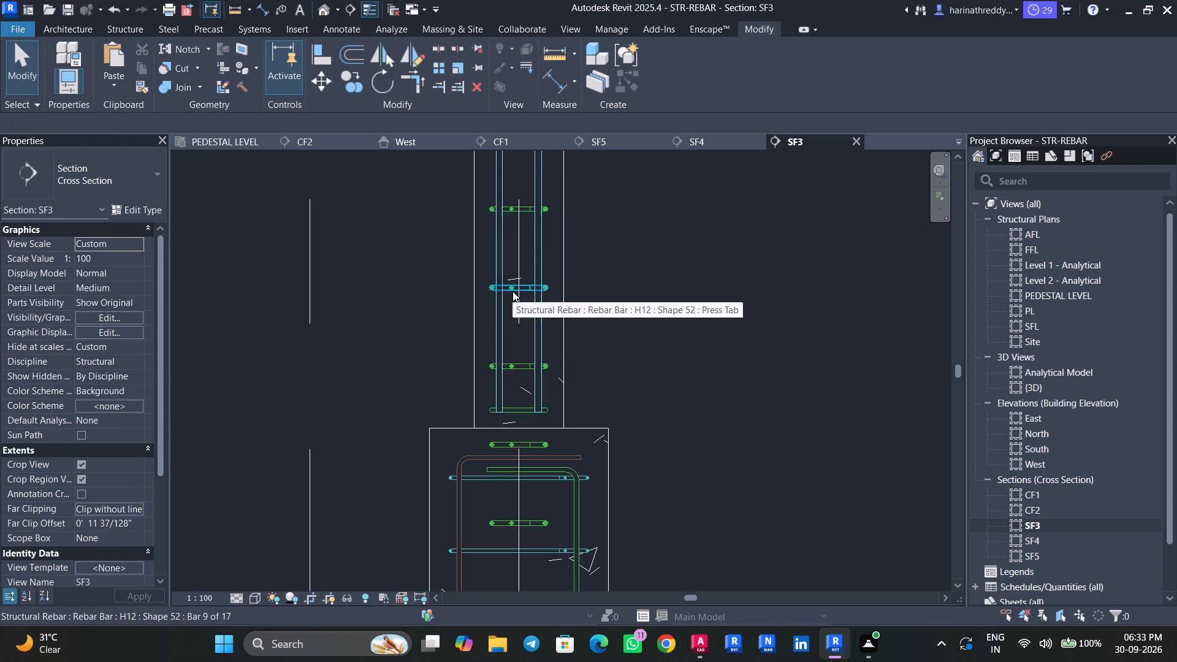
pyautogui.click(221, 144)
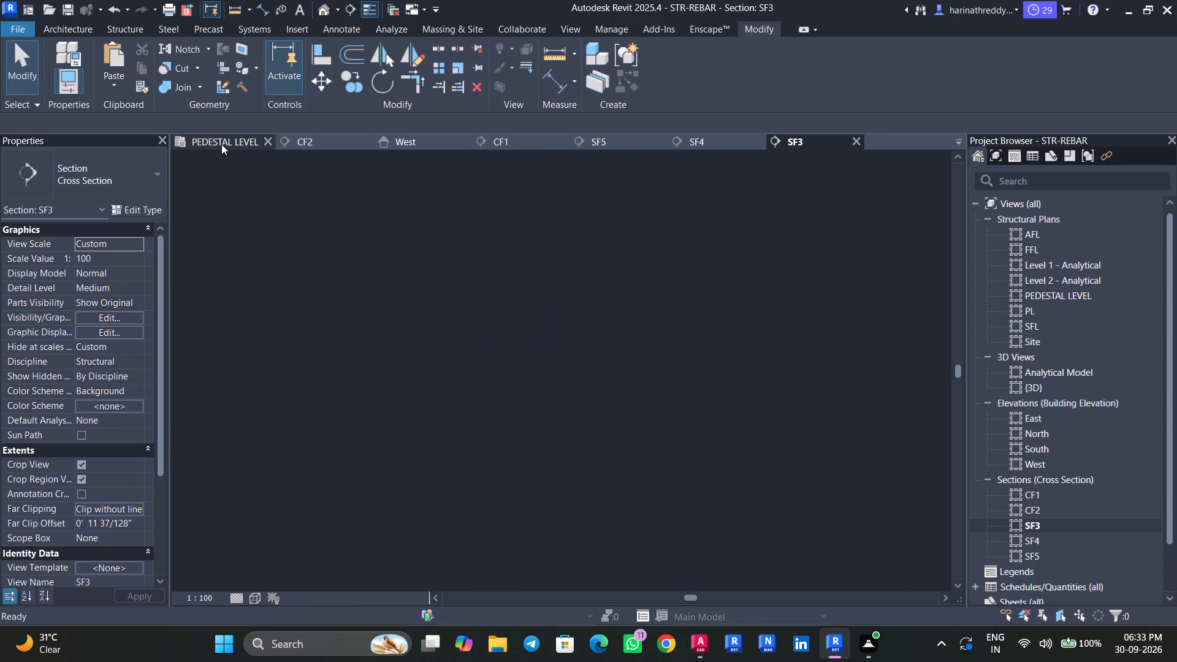
pyautogui.scroll(3, 495, 414)
pyautogui.click(490, 386)
pyautogui.scroll(4, 489, 386)
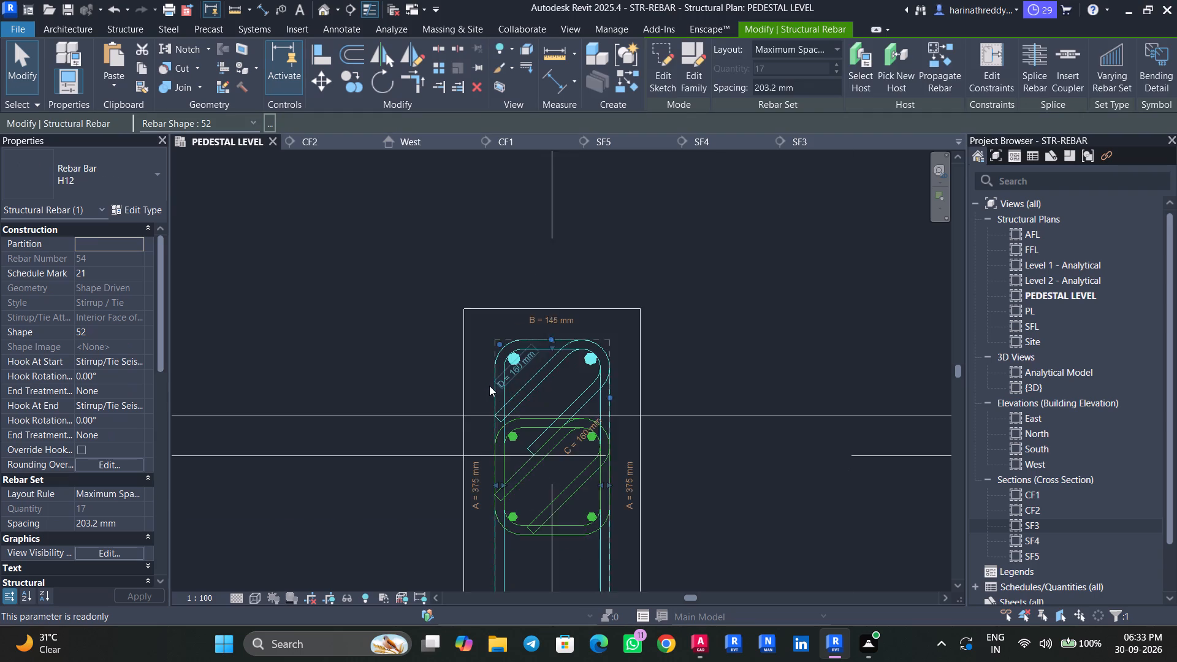
pyautogui.scroll(2, 489, 386)
pyautogui.press('Escape')
pyautogui.press('Escape')
pyautogui.click(579, 439)
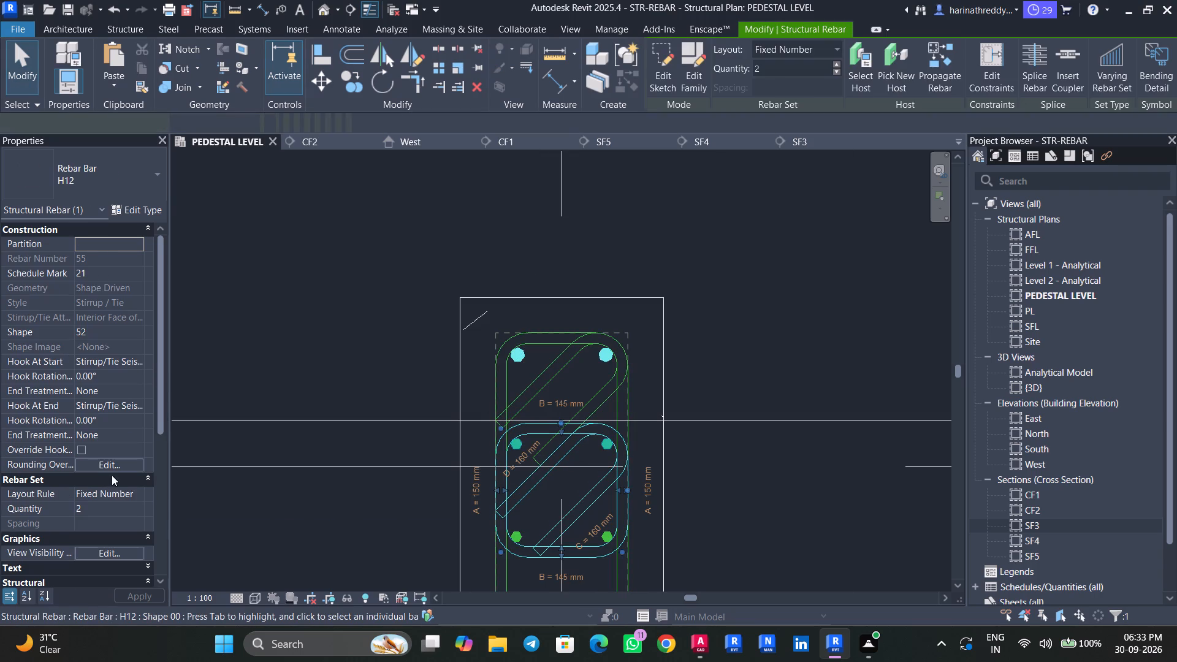
pyautogui.click(132, 493)
pyautogui.click(113, 532)
pyautogui.click(127, 525)
pyautogui.moveTo(127, 525); pyautogui.dragTo(45, 527)
pyautogui.press('8')
pyautogui.hotkey('shift', '"')
pyautogui.press('Return')
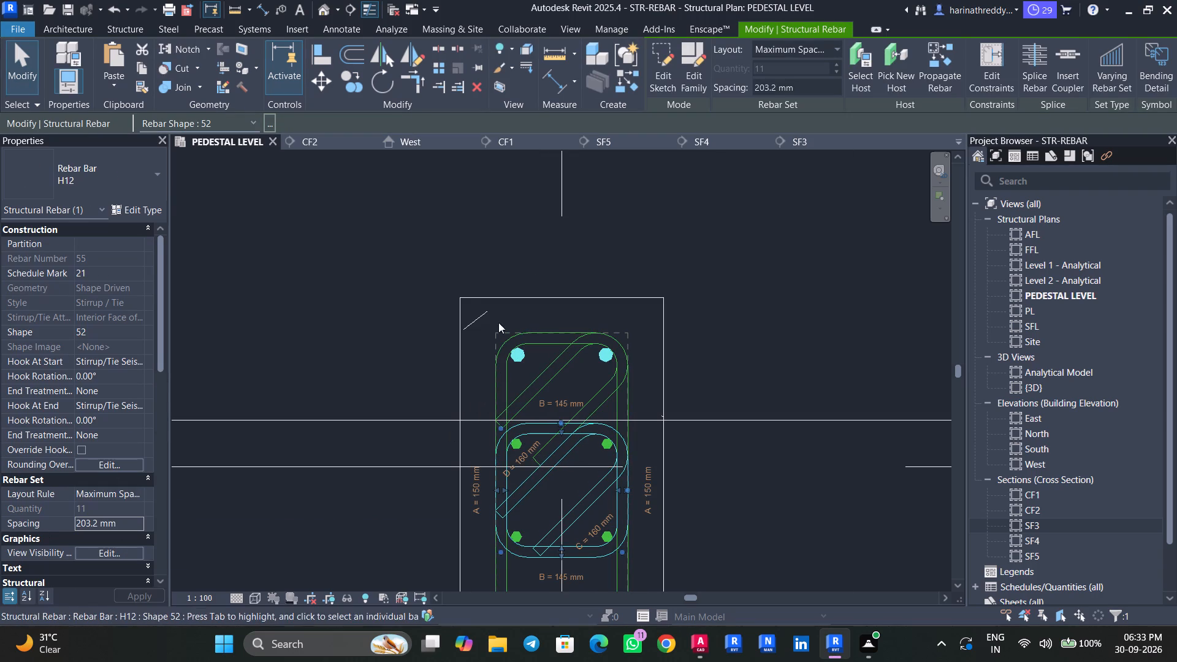
# In section SF3, extend the column's two-bar H12 vertical set down through the pedestal to just above the footing's bottom mesh.
pyautogui.click(799, 147)
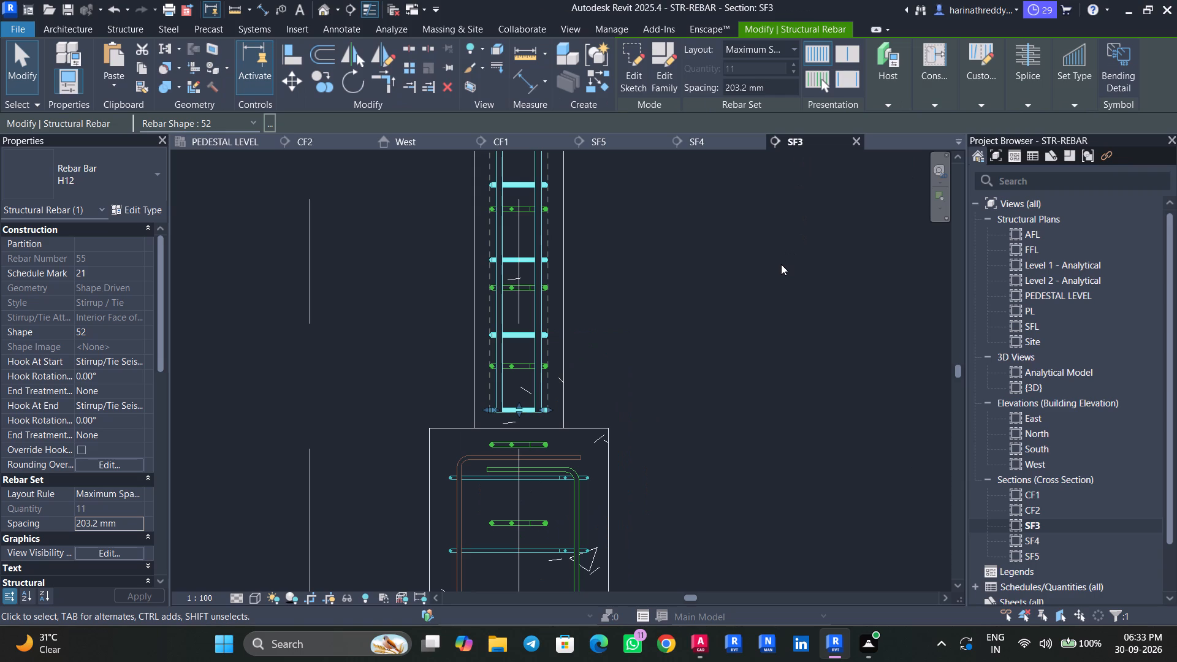
pyautogui.moveTo(633, 372); pyautogui.dragTo(637, 334, button='middle')
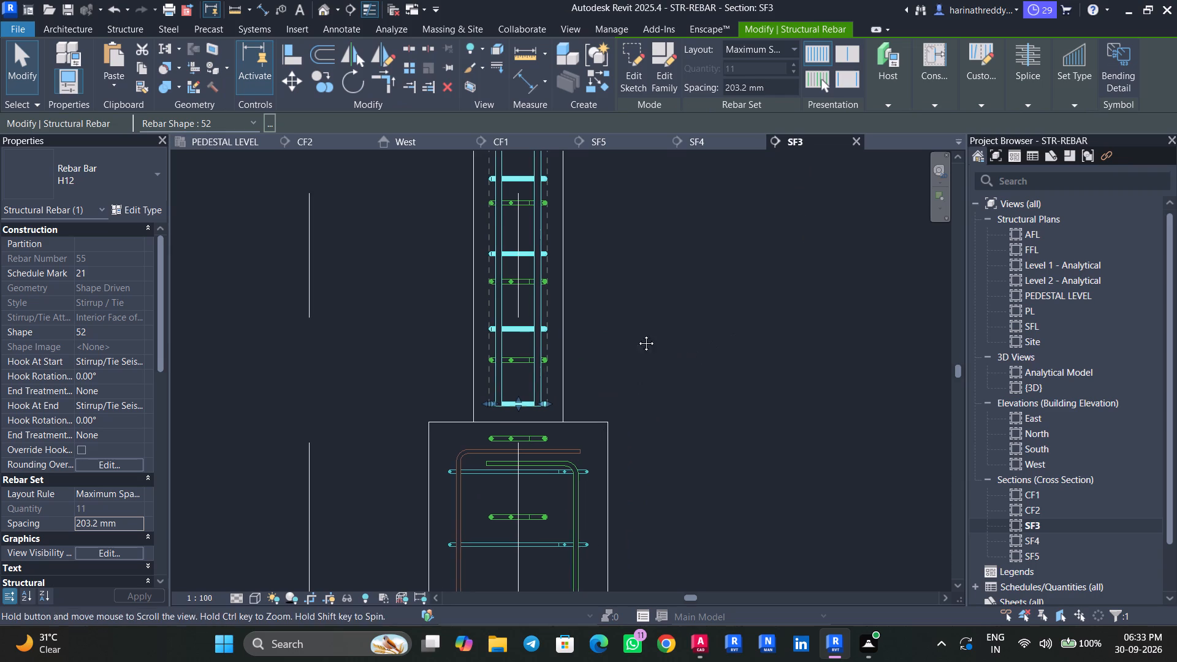
pyautogui.moveTo(637, 334); pyautogui.dragTo(645, 295, button='middle')
pyautogui.press('Escape')
pyautogui.press('Escape')
pyautogui.click(512, 322)
pyautogui.scroll(4, 511, 351)
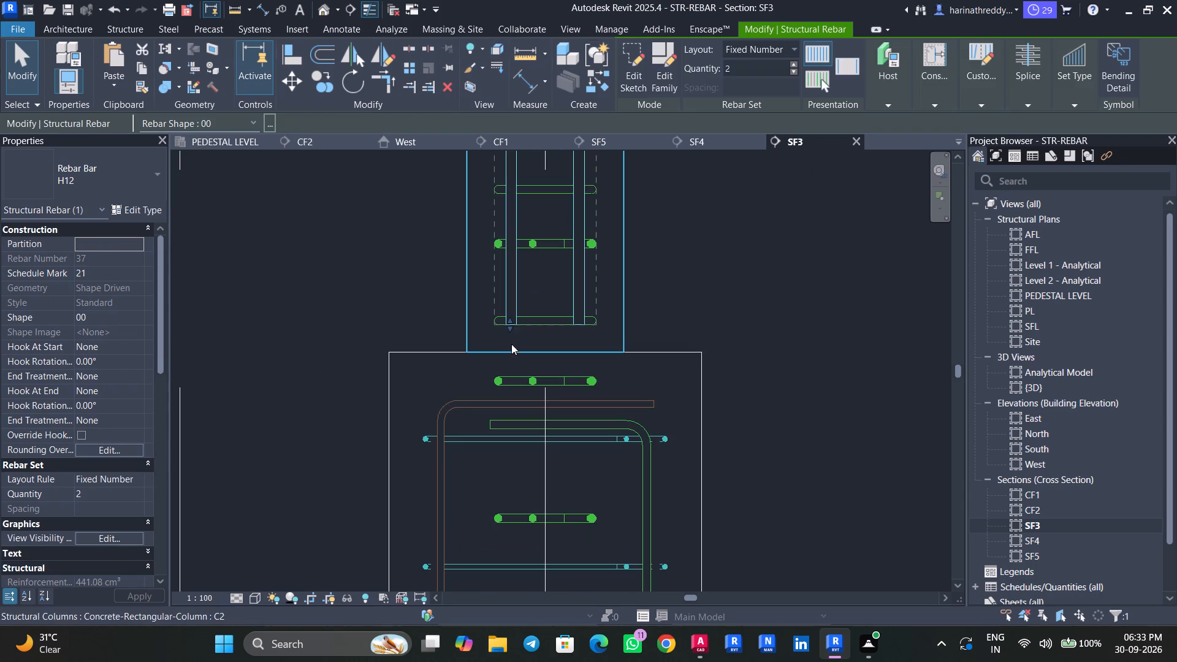
pyautogui.moveTo(508, 330); pyautogui.dragTo(507, 601)
pyautogui.moveTo(555, 502); pyautogui.dragTo(533, 198, button='middle')
pyautogui.scroll(-5, 518, 298)
pyautogui.moveTo(505, 336); pyautogui.dragTo(508, 247, button='middle')
pyautogui.scroll(-1, 508, 247)
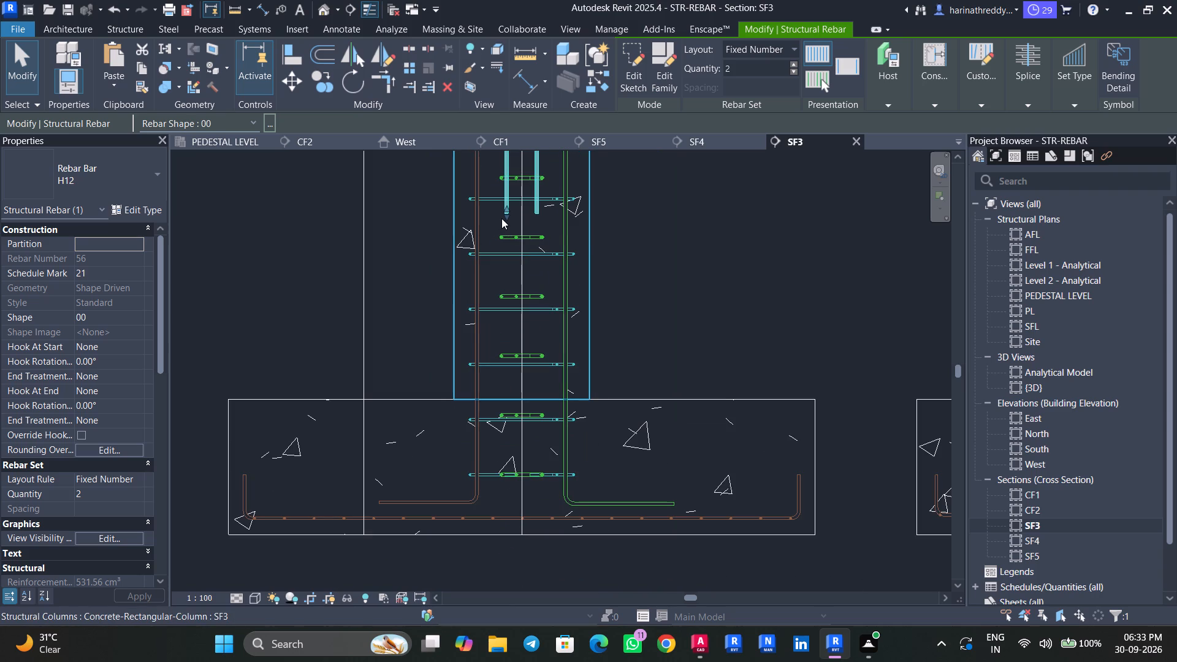
pyautogui.moveTo(508, 218); pyautogui.dragTo(506, 494)
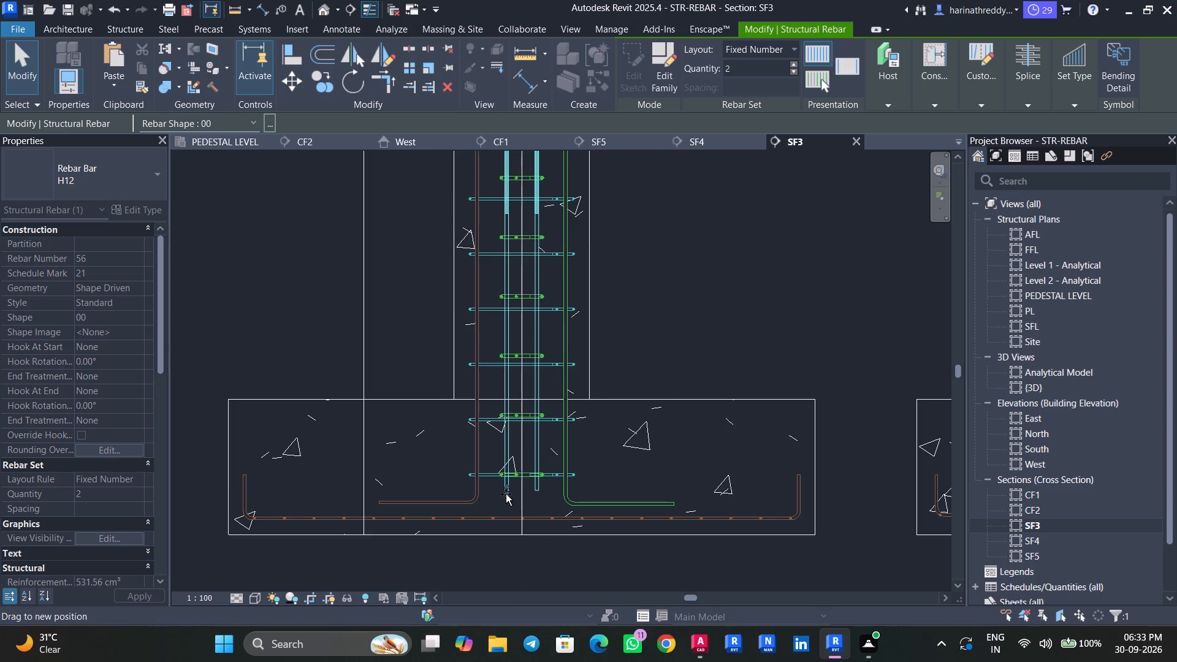
pyautogui.moveTo(506, 494); pyautogui.dragTo(506, 500)
pyautogui.scroll(4, 505, 506)
pyautogui.moveTo(507, 498); pyautogui.dragTo(508, 510)
pyautogui.press('Escape')
# Raise the bottom legs of the pedestal's H12 and H10 bent bars slightly within the footing, level with each other.
pyautogui.click(704, 500)
pyautogui.scroll(4, 707, 503)
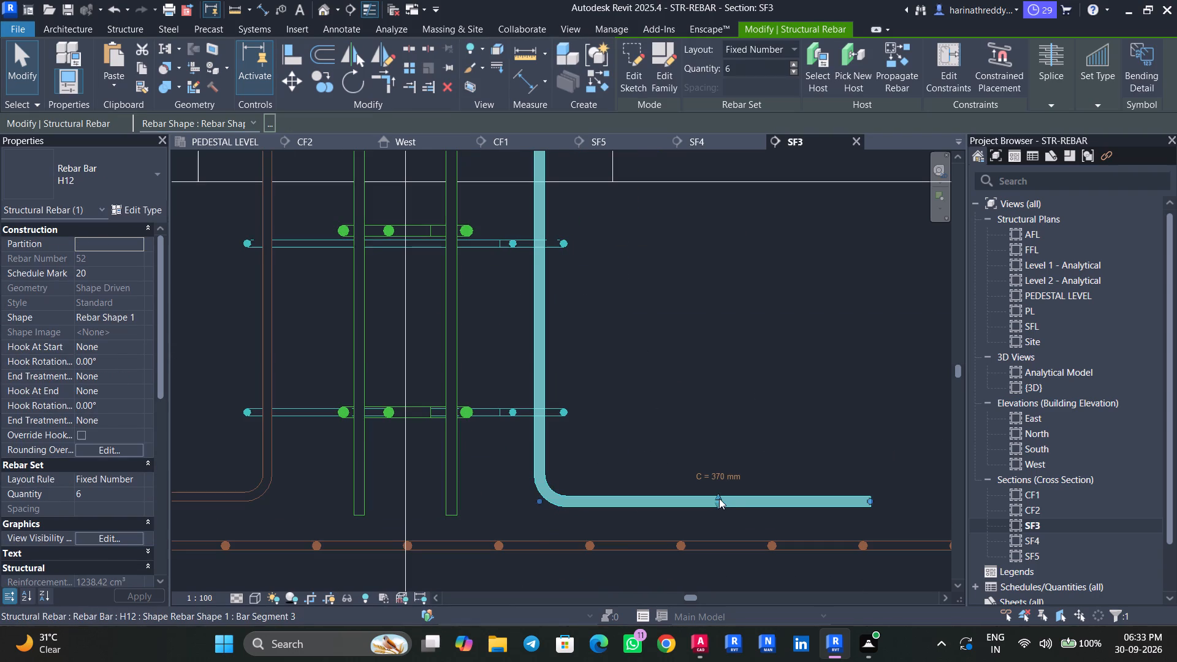
pyautogui.moveTo(719, 495); pyautogui.dragTo(714, 487)
pyautogui.scroll(-4, 541, 452)
pyautogui.moveTo(527, 460); pyautogui.dragTo(579, 443, button='middle')
pyautogui.press('Escape')
pyautogui.press('Escape')
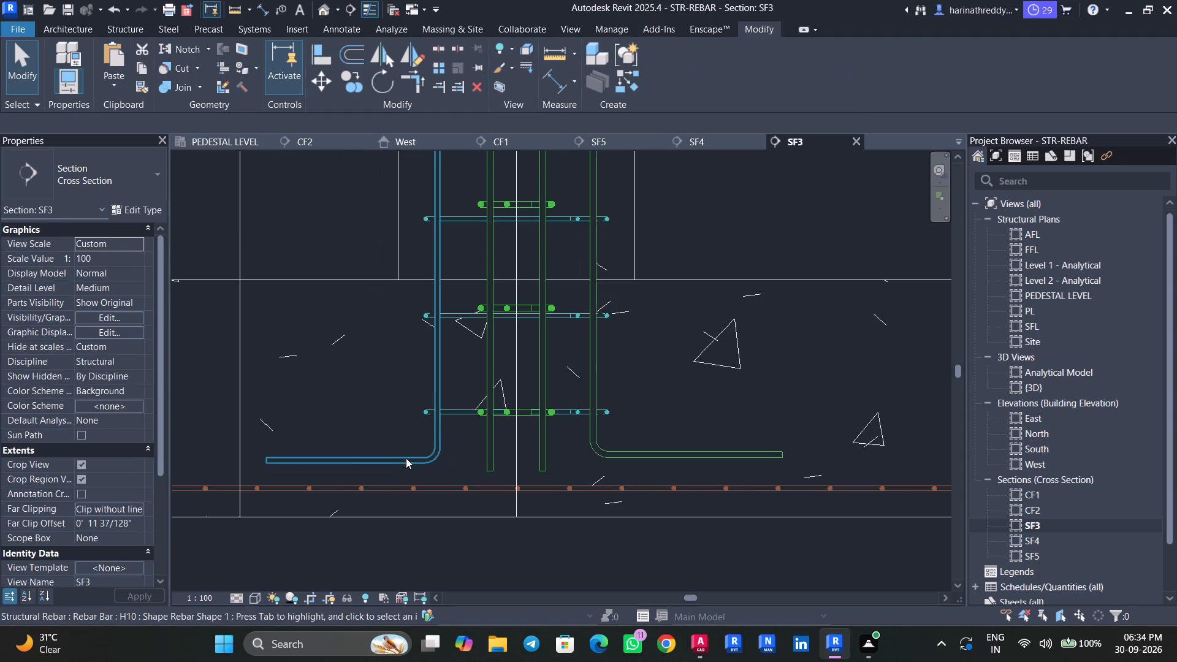
pyautogui.click(402, 458)
pyautogui.moveTo(345, 459); pyautogui.dragTo(345, 453)
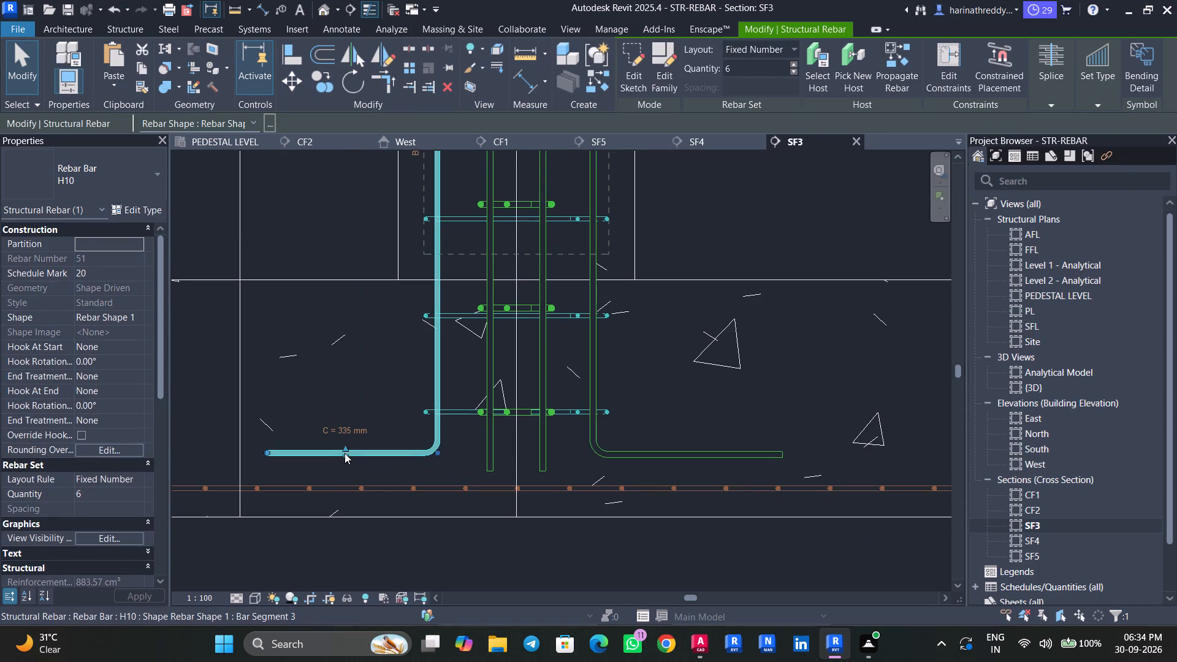
pyautogui.press('Escape')
pyautogui.press('Escape')
# Edit the sketch of the column's two-bar H12 vertical set in the East elevation, adding a 1.5' horizontal leg at its bottom end.
pyautogui.click(493, 468)
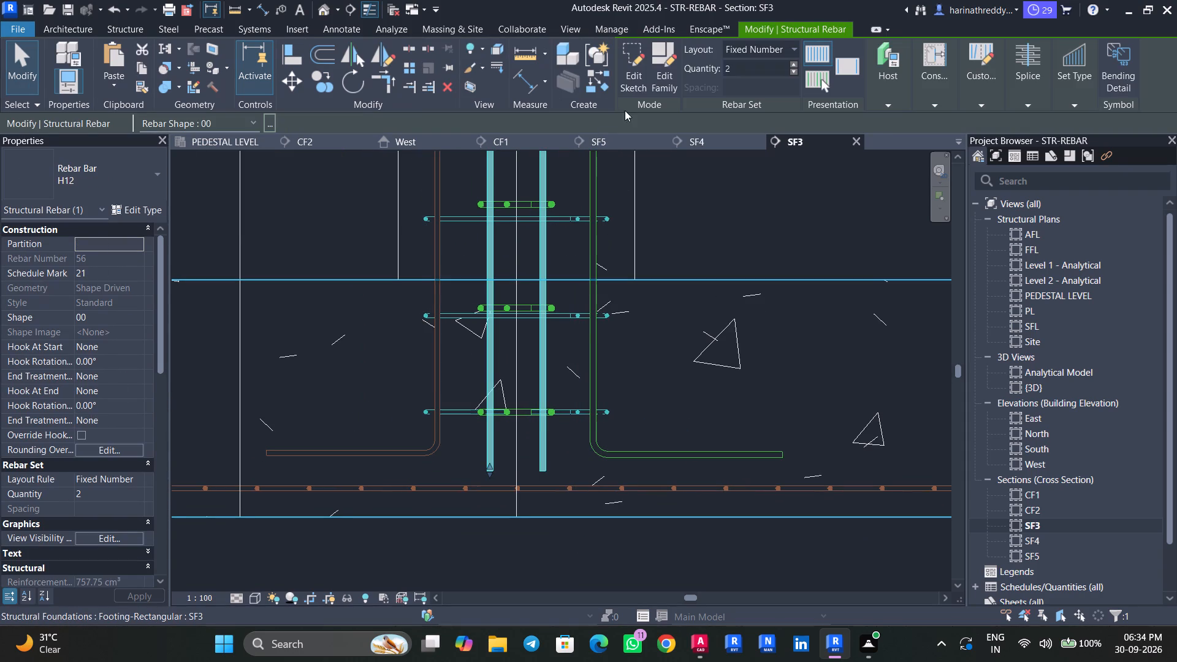
pyautogui.click(633, 91)
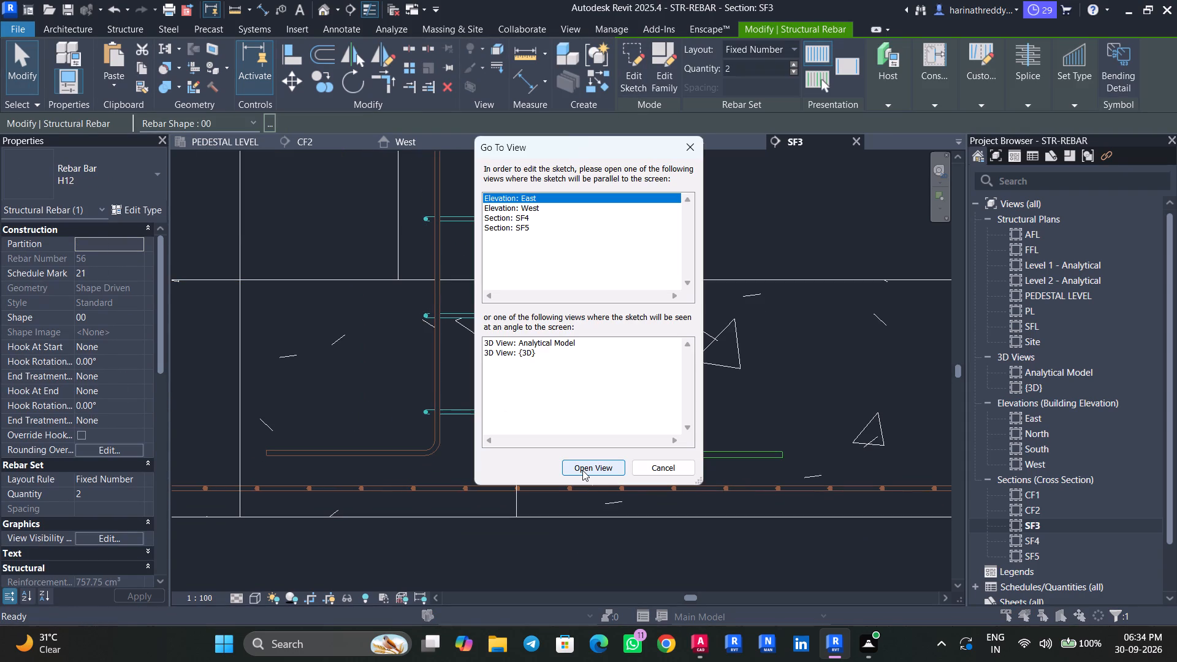
pyautogui.click(582, 470)
pyautogui.scroll(-7, 582, 459)
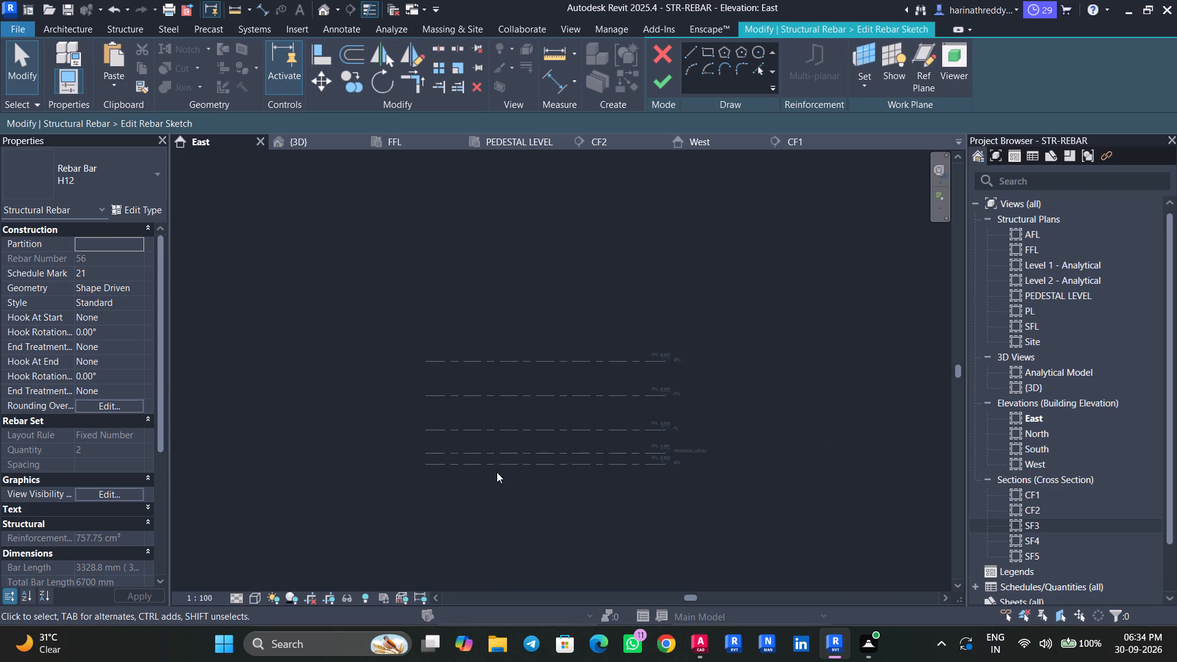
pyautogui.moveTo(497, 472); pyautogui.dragTo(674, 432, button='middle')
pyautogui.scroll(-12, 674, 432)
pyautogui.scroll(7, 492, 427)
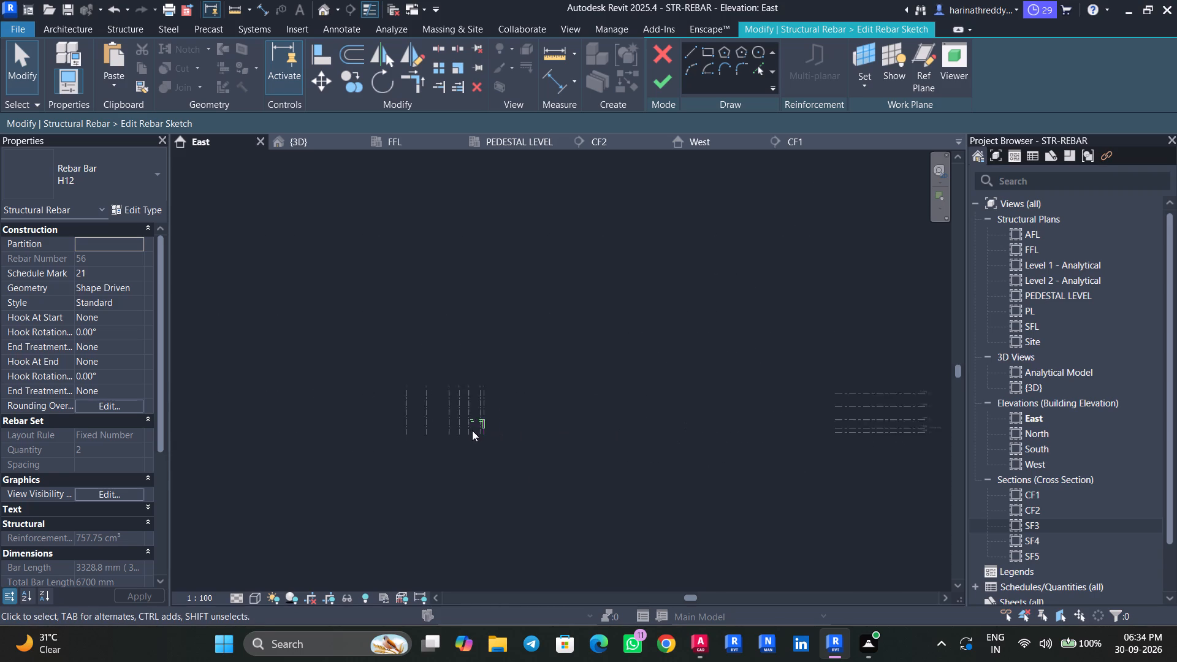
pyautogui.scroll(18, 472, 430)
pyautogui.scroll(6, 578, 456)
pyautogui.moveTo(579, 467); pyautogui.dragTo(503, 292, button='middle')
pyautogui.scroll(3, 503, 292)
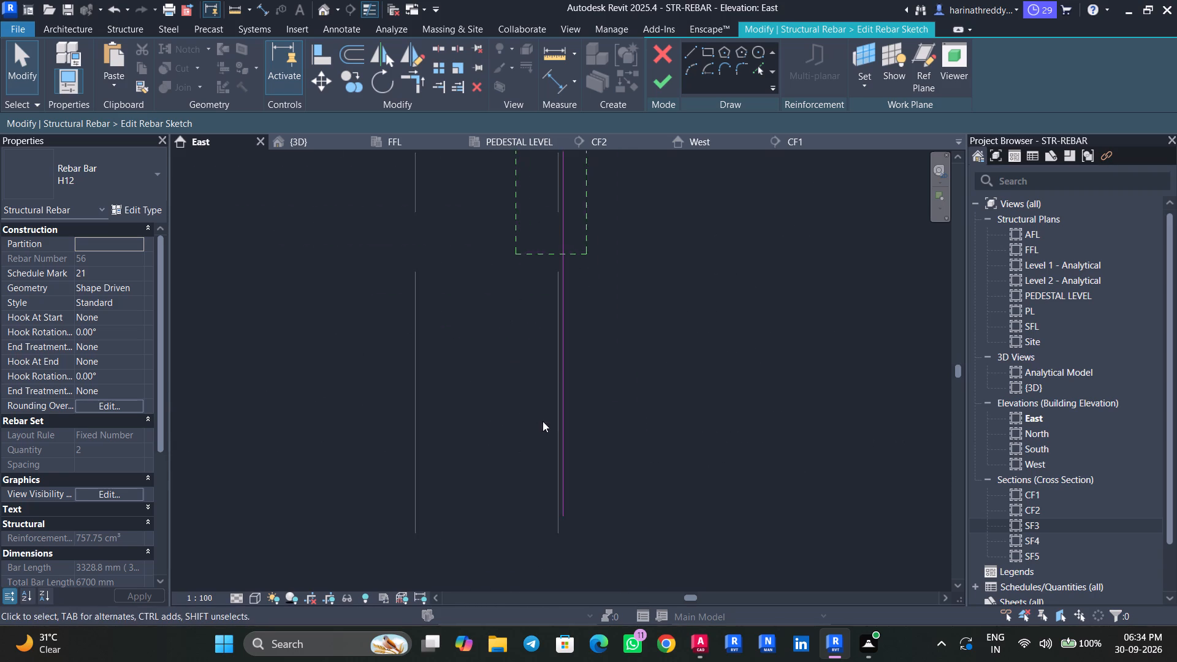
pyautogui.scroll(2, 543, 421)
pyautogui.moveTo(552, 443); pyautogui.dragTo(483, 321, button='middle')
pyautogui.scroll(1, 483, 321)
pyautogui.click(517, 460)
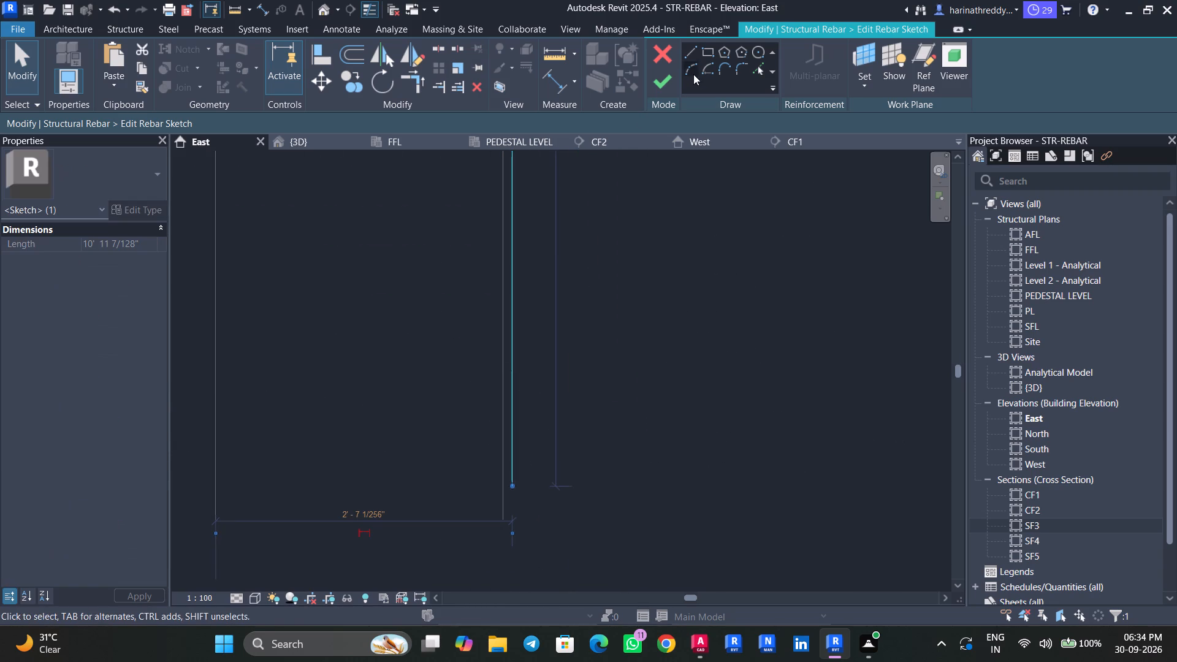
pyautogui.click(695, 57)
pyautogui.click(510, 488)
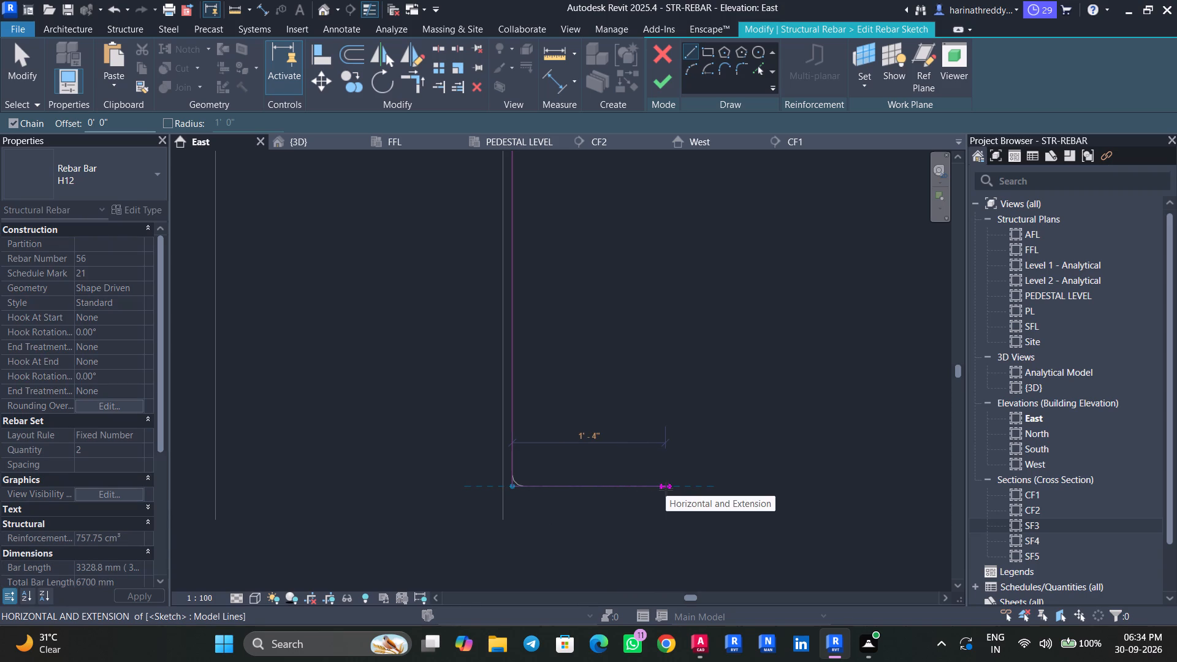
pyautogui.write('1.5')
pyautogui.press("'")
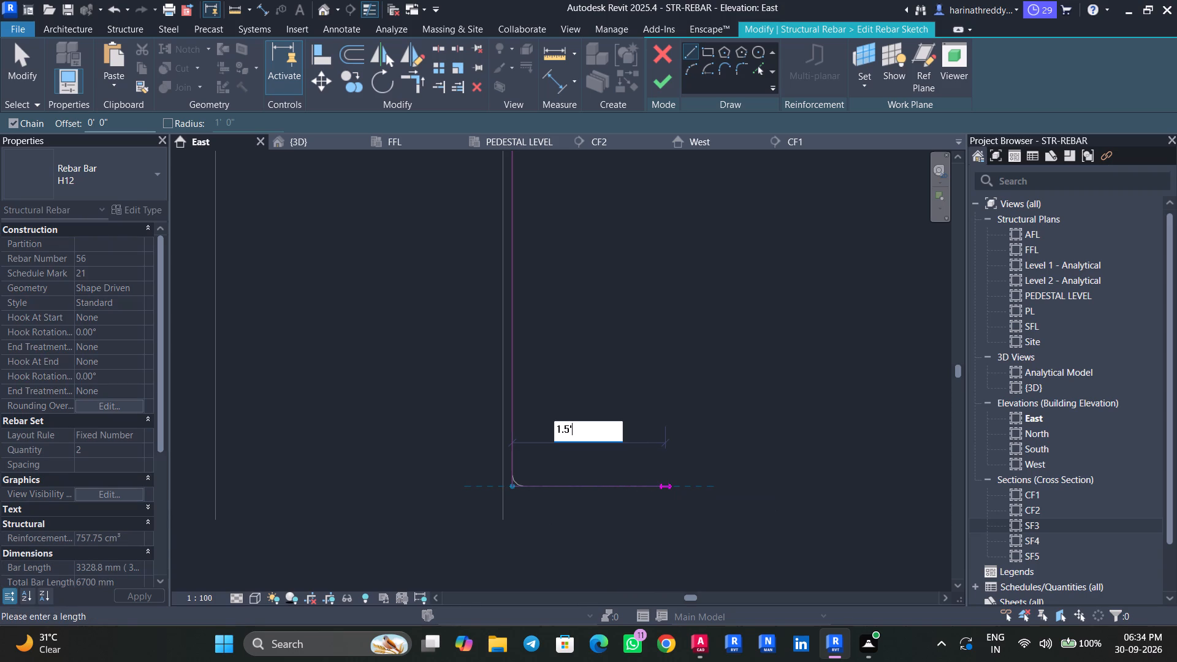
pyautogui.press('Return')
pyautogui.press('Escape')
pyautogui.press('Escape')
pyautogui.press('Escape')
pyautogui.click(658, 92)
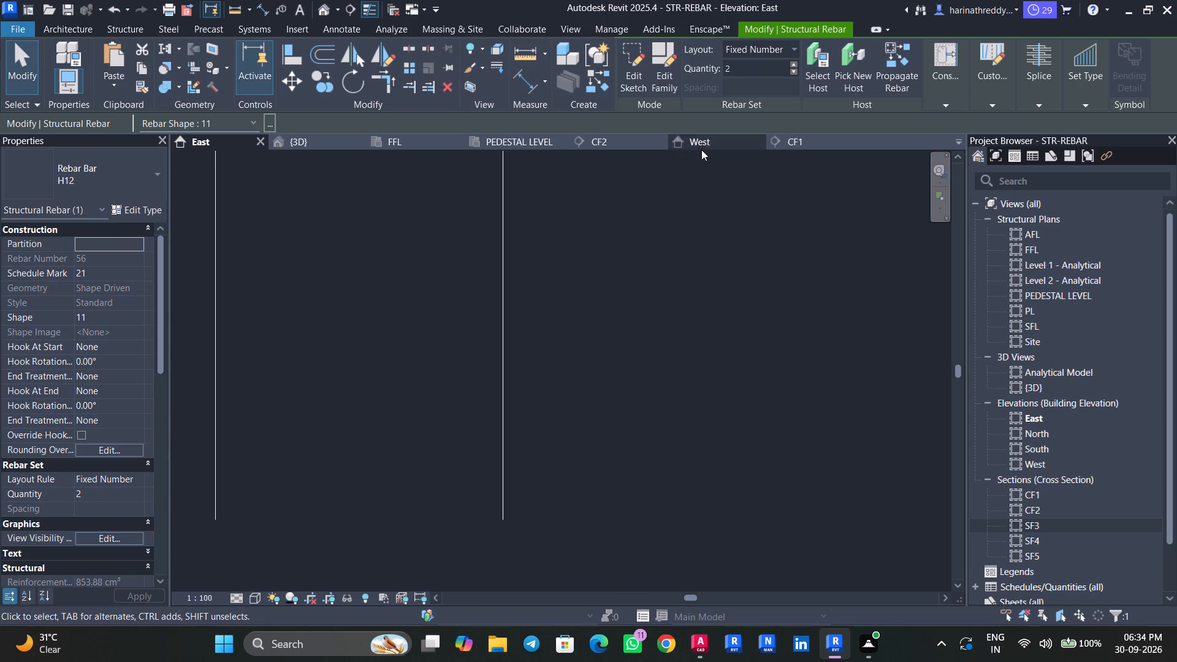
# Reopen the same H12 bar set's sketch in the West elevation and examine its bottom leg and vertical run against the footing and column.
pyautogui.doubleClick(1021, 528)
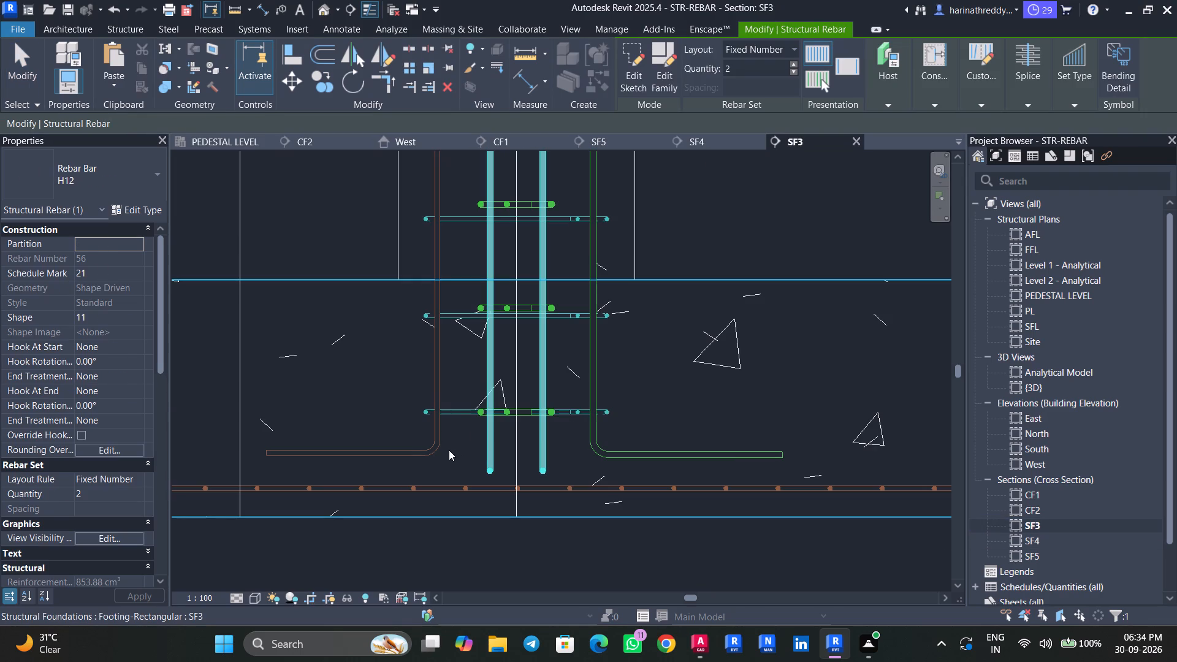
pyautogui.press('Escape')
pyautogui.press('Escape')
pyautogui.click(492, 451)
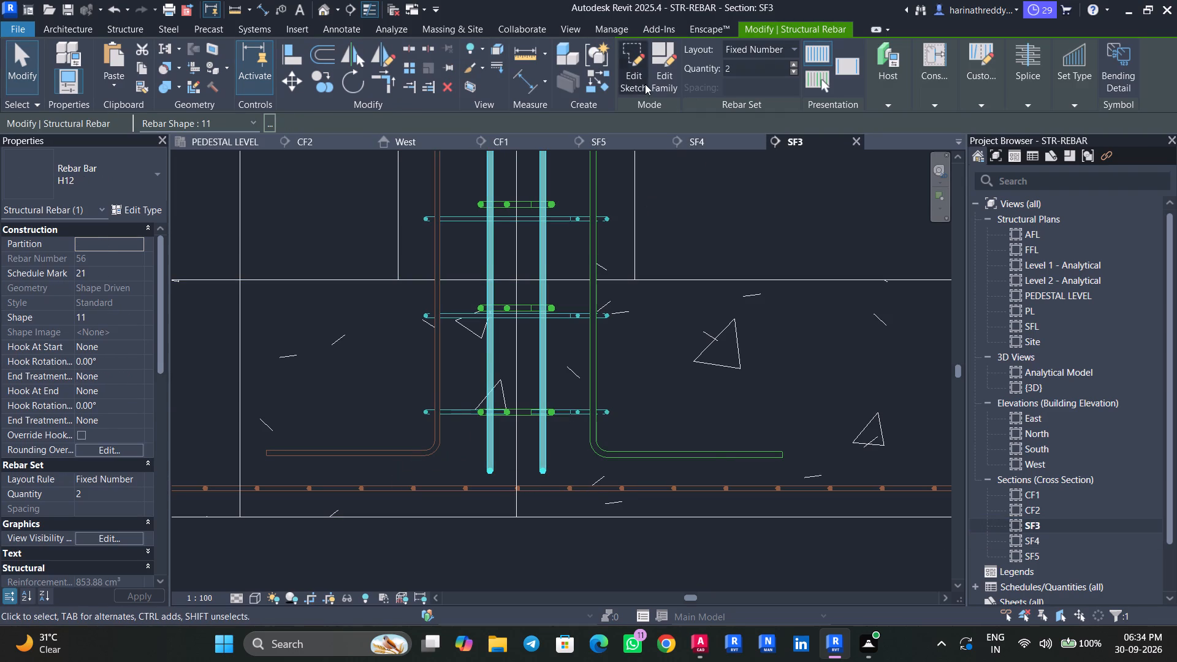
pyautogui.click(645, 84)
pyautogui.click(550, 215)
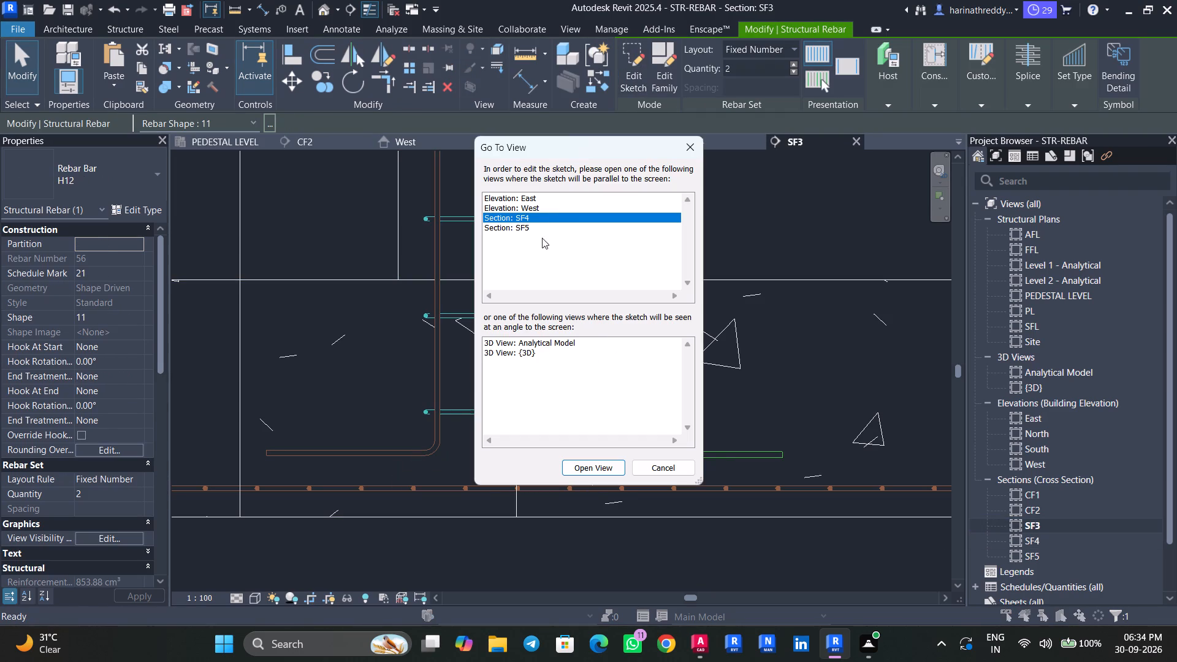
pyautogui.click(557, 210)
pyautogui.click(574, 466)
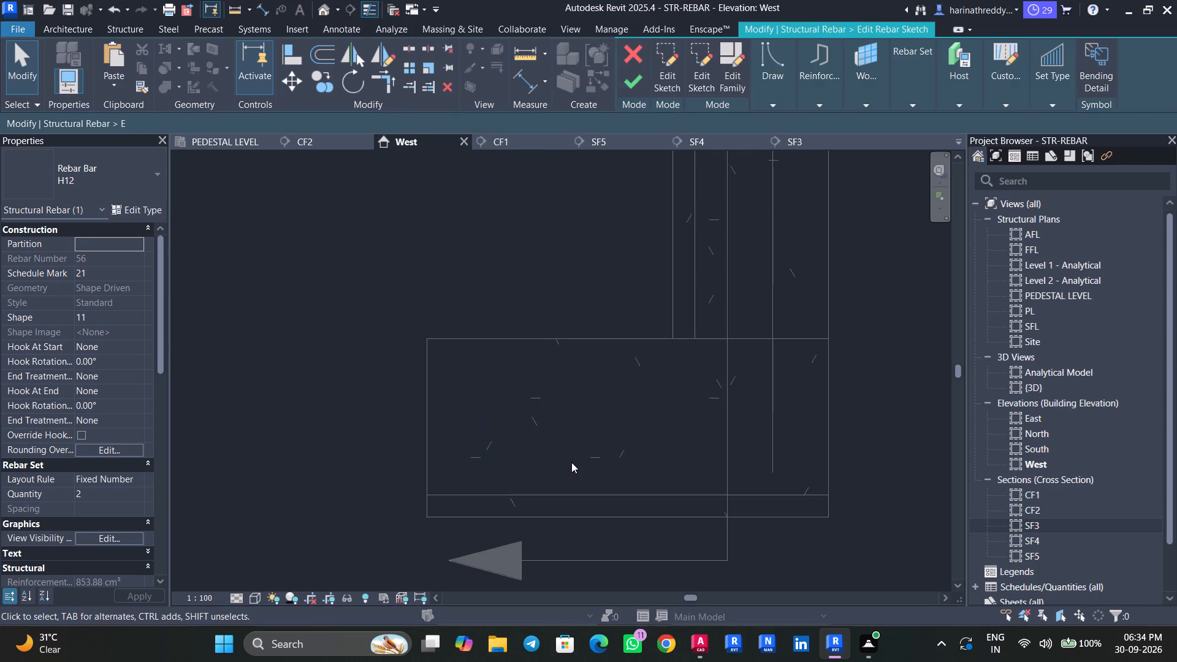
pyautogui.scroll(-6, 712, 415)
pyautogui.scroll(1, 711, 414)
pyautogui.scroll(-1, 711, 414)
pyautogui.scroll(1, 711, 414)
pyautogui.scroll(-15, 711, 414)
pyautogui.scroll(1, 711, 414)
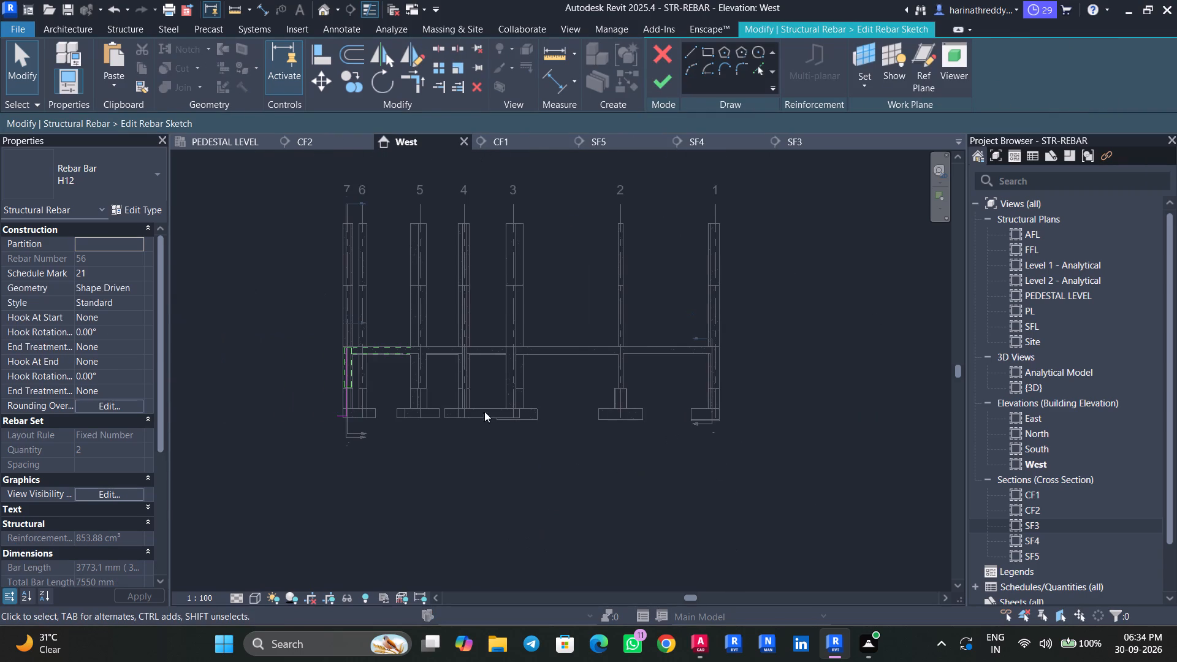
pyautogui.moveTo(356, 393); pyautogui.dragTo(475, 373, button='middle')
pyautogui.scroll(12, 435, 402)
pyautogui.scroll(-1, 561, 381)
pyautogui.scroll(8, 561, 381)
pyautogui.moveTo(549, 369); pyautogui.dragTo(530, 399, button='middle')
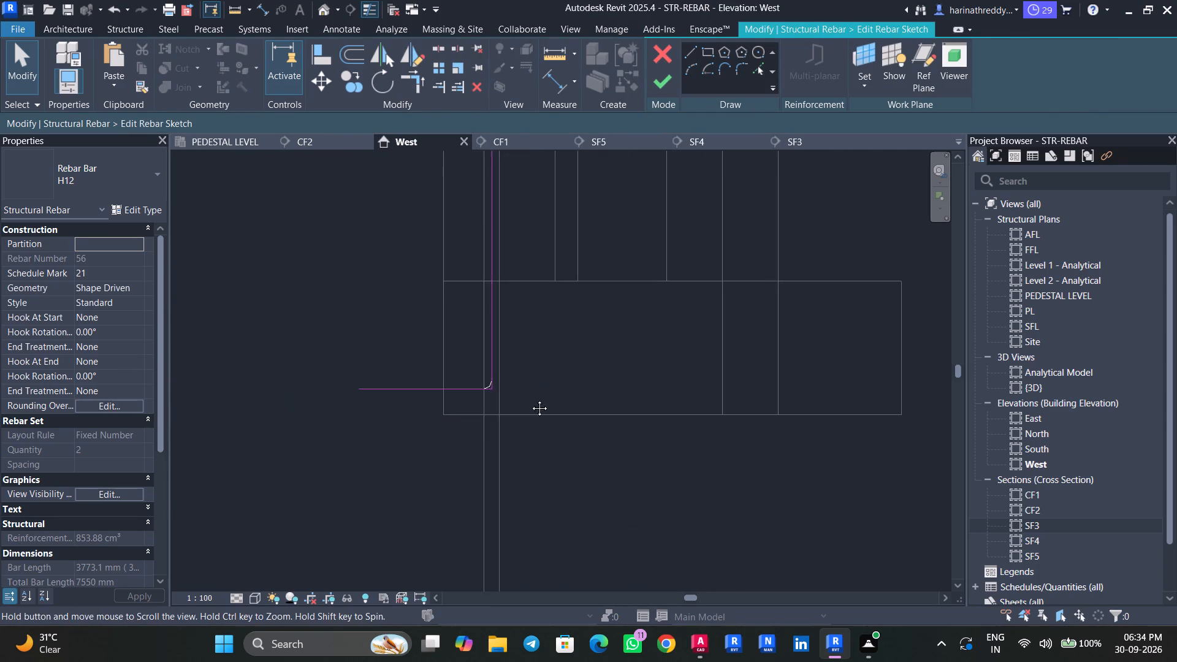
pyautogui.moveTo(530, 399); pyautogui.dragTo(497, 508, button='middle')
pyautogui.scroll(-3, 496, 487)
pyautogui.moveTo(503, 427); pyautogui.dragTo(471, 569, button='middle')
pyautogui.moveTo(492, 407); pyautogui.dragTo(471, 572, button='middle')
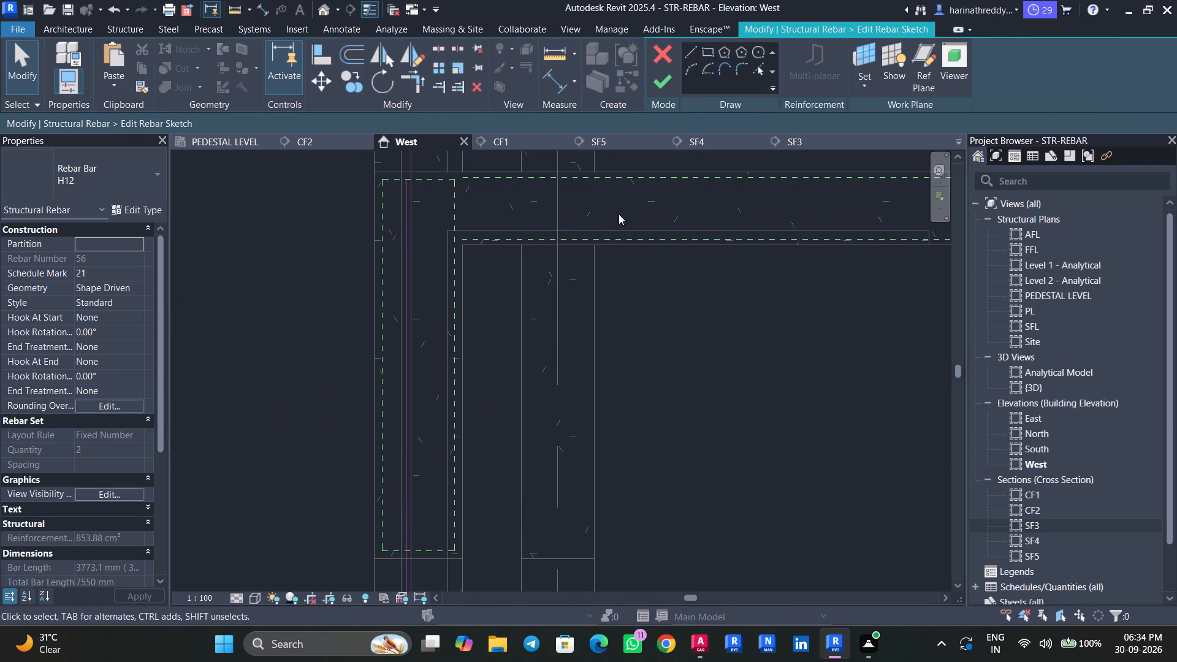
pyautogui.click(656, 88)
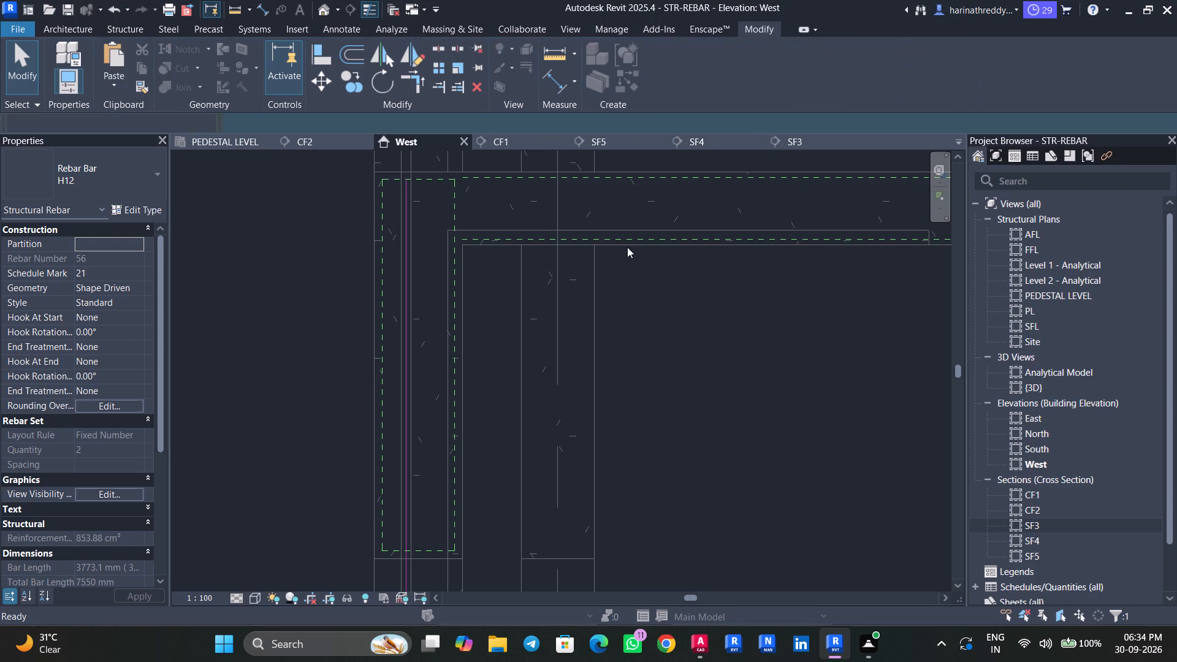
# In the West elevation, shorten the H12 set's bottom leg so that it ends at the footing's outer face.
pyautogui.scroll(-9, 572, 340)
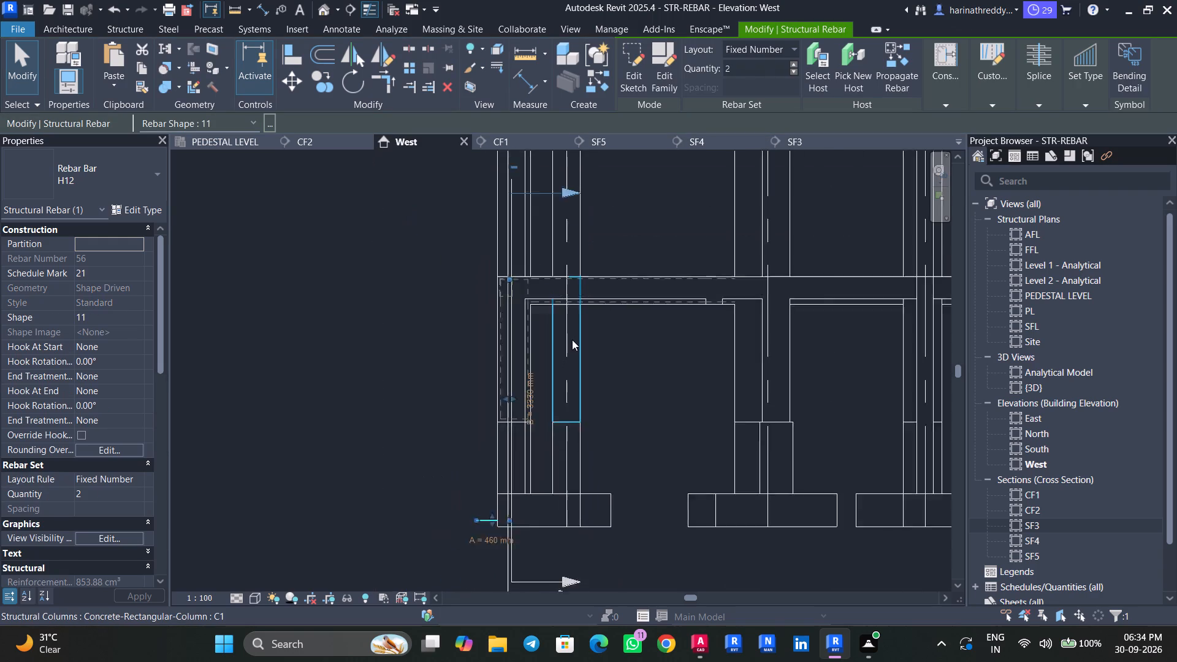
pyautogui.scroll(9, 562, 447)
pyautogui.press('Escape')
pyautogui.press('Escape')
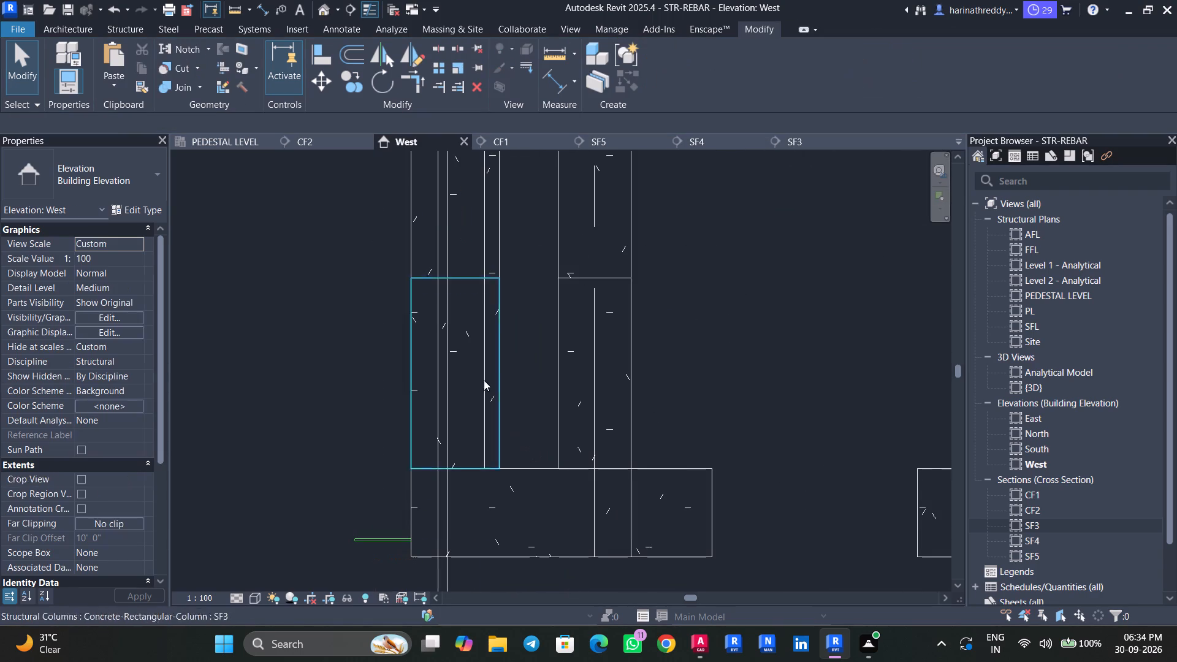
pyautogui.press('Escape')
pyautogui.press('Escape')
pyautogui.press('Escape')
pyautogui.click(389, 543)
pyautogui.scroll(11, 362, 552)
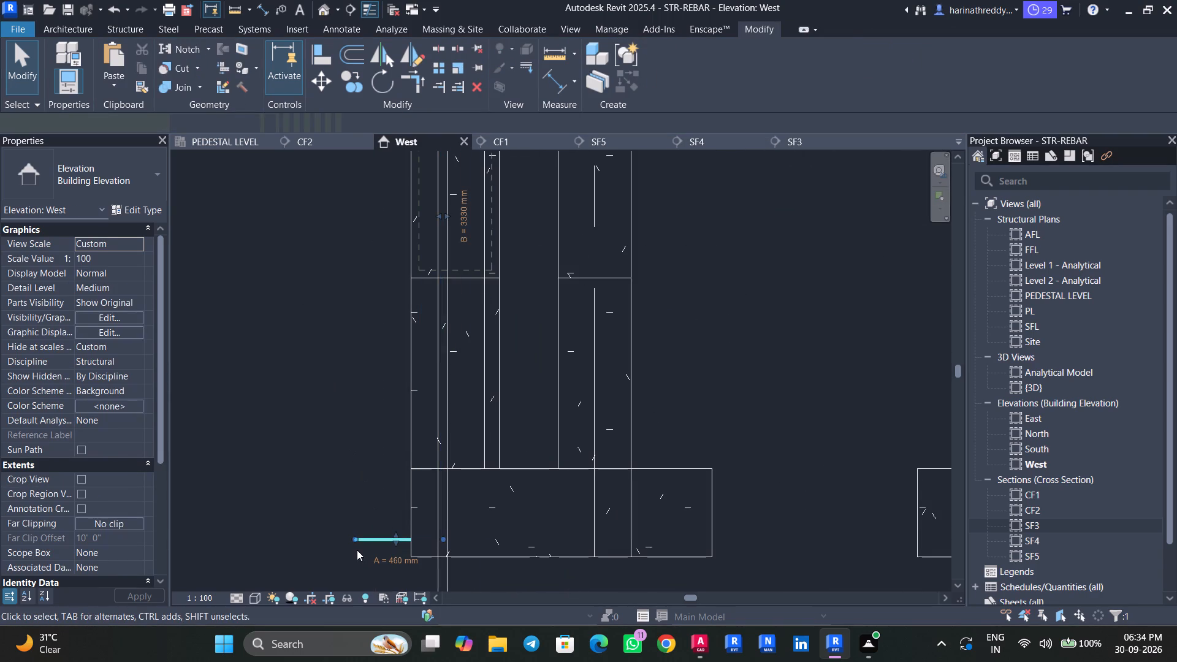
pyautogui.scroll(5, 357, 550)
pyautogui.moveTo(340, 450); pyautogui.dragTo(696, 450)
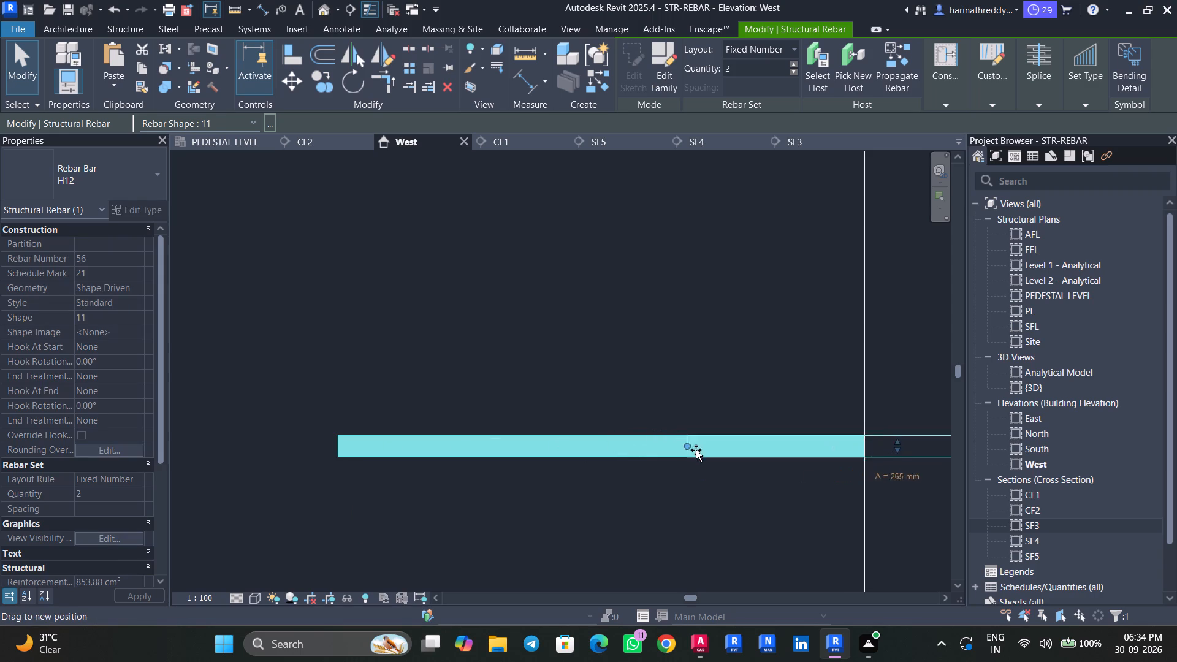
pyautogui.moveTo(696, 450); pyautogui.dragTo(867, 446)
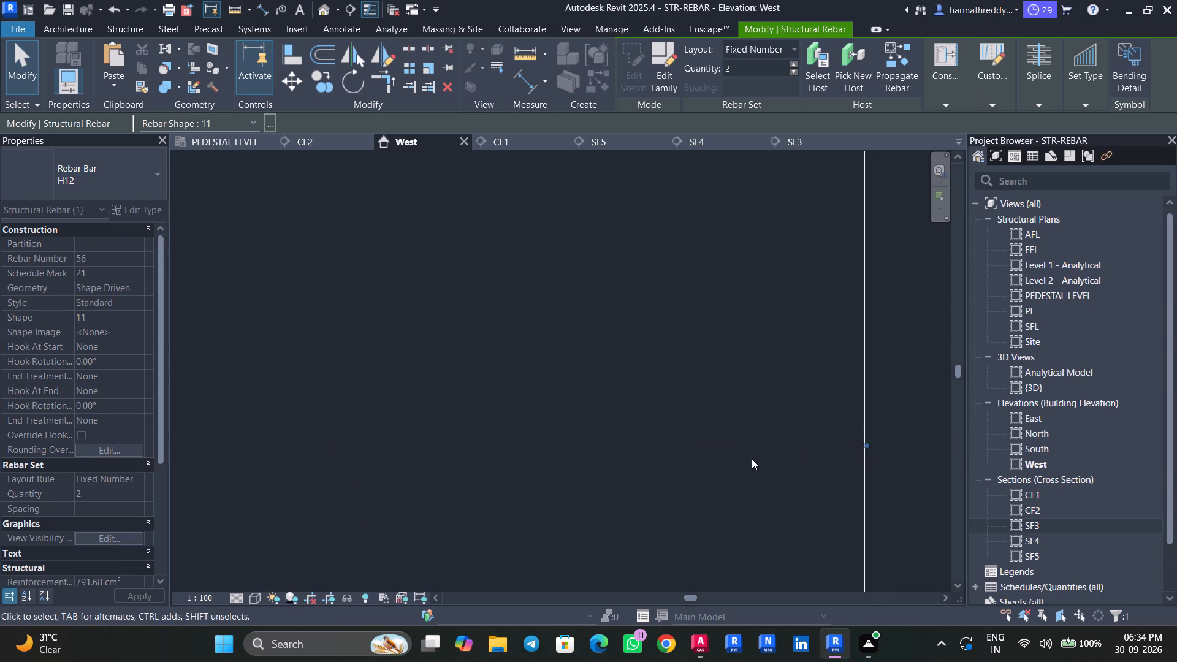
pyautogui.scroll(-6, 752, 458)
pyautogui.moveTo(734, 452); pyautogui.dragTo(442, 509, button='middle')
pyautogui.press('Escape')
pyautogui.press('Escape')
pyautogui.press('Escape')
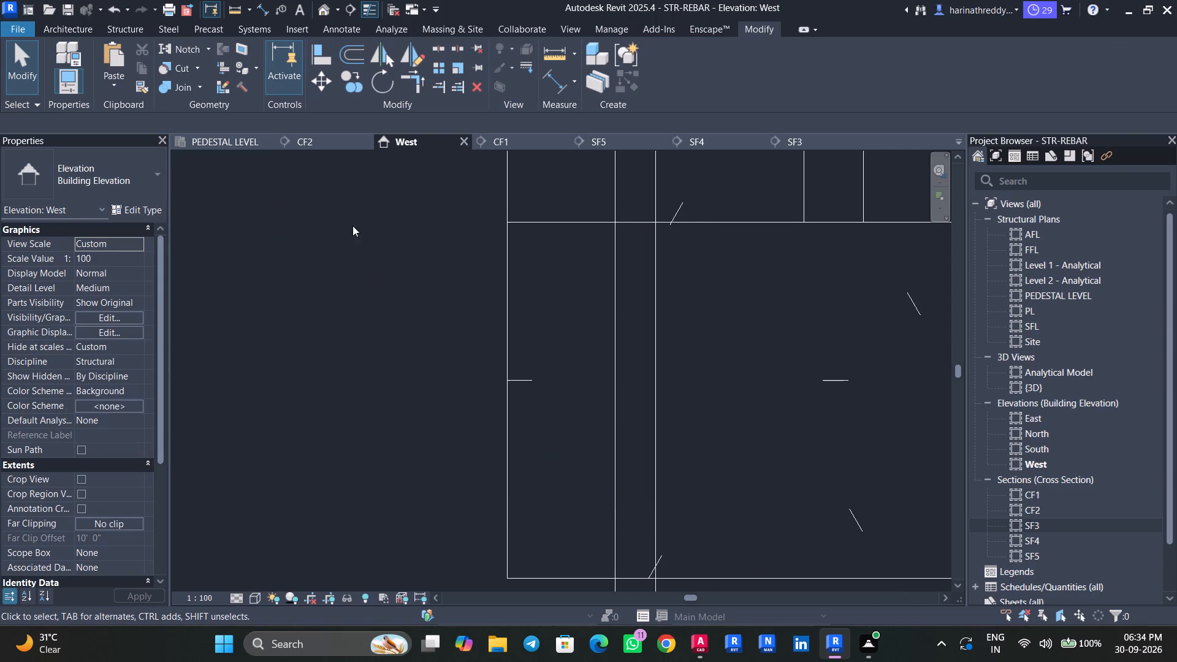
pyautogui.click(553, 295)
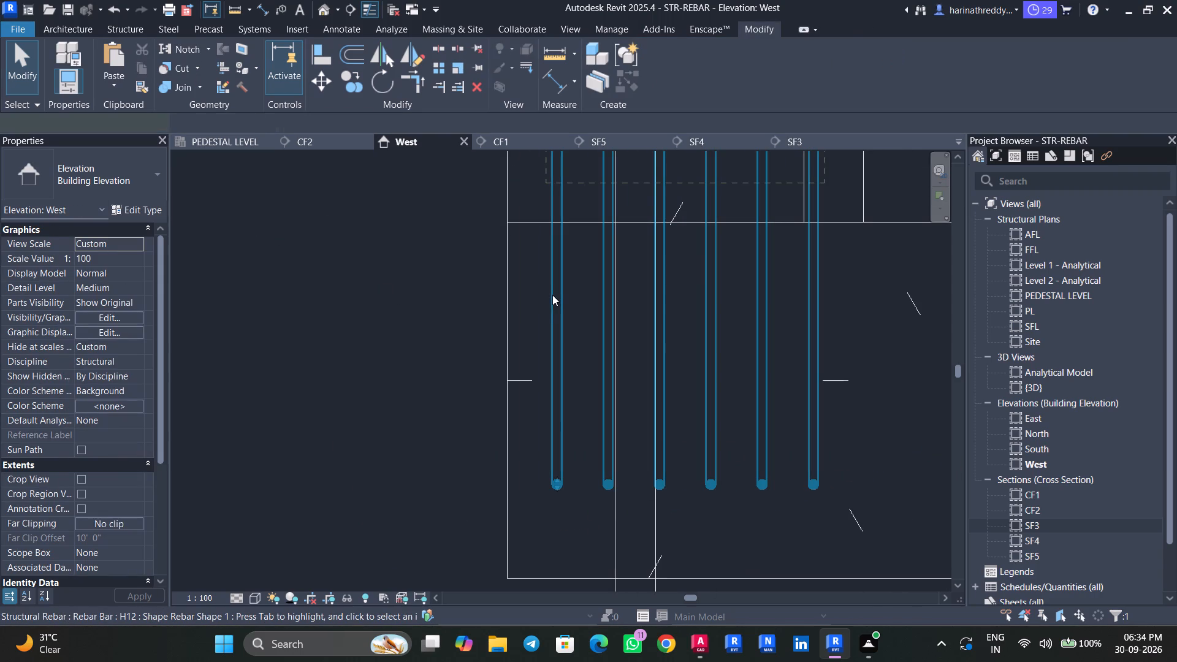
pyautogui.press('Escape')
pyautogui.press('Escape')
pyautogui.press('Escape')
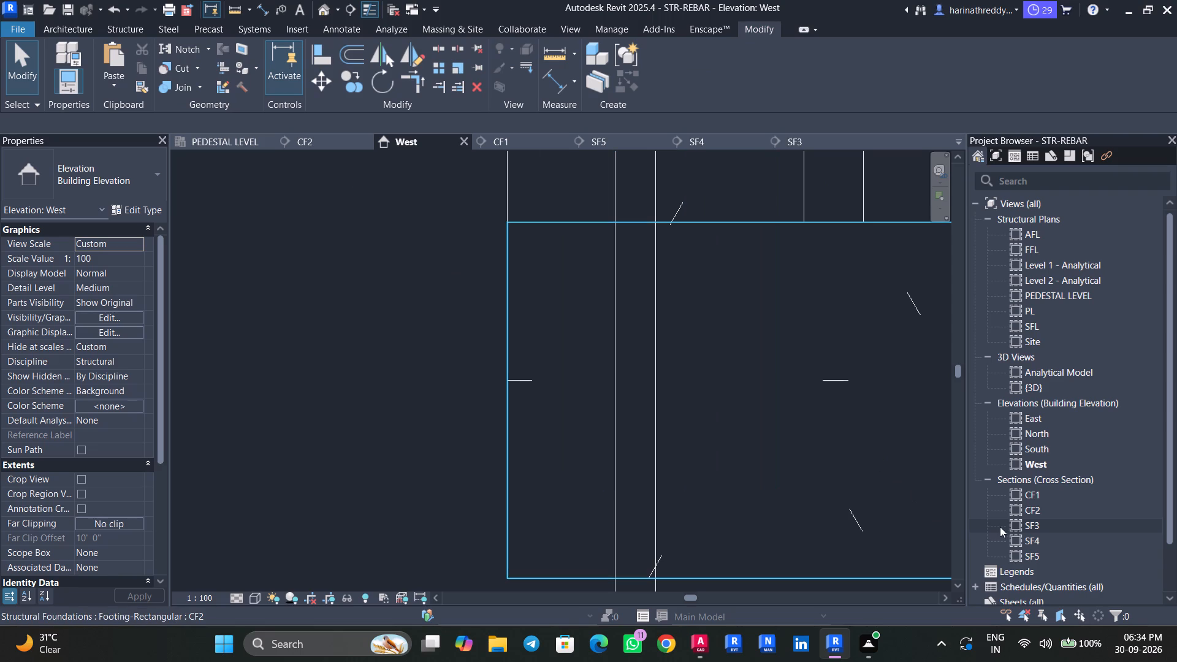
# In section SF3, examine the reshaped H12 column bars from the footing up through the pedestal and column.
pyautogui.doubleClick(1027, 530)
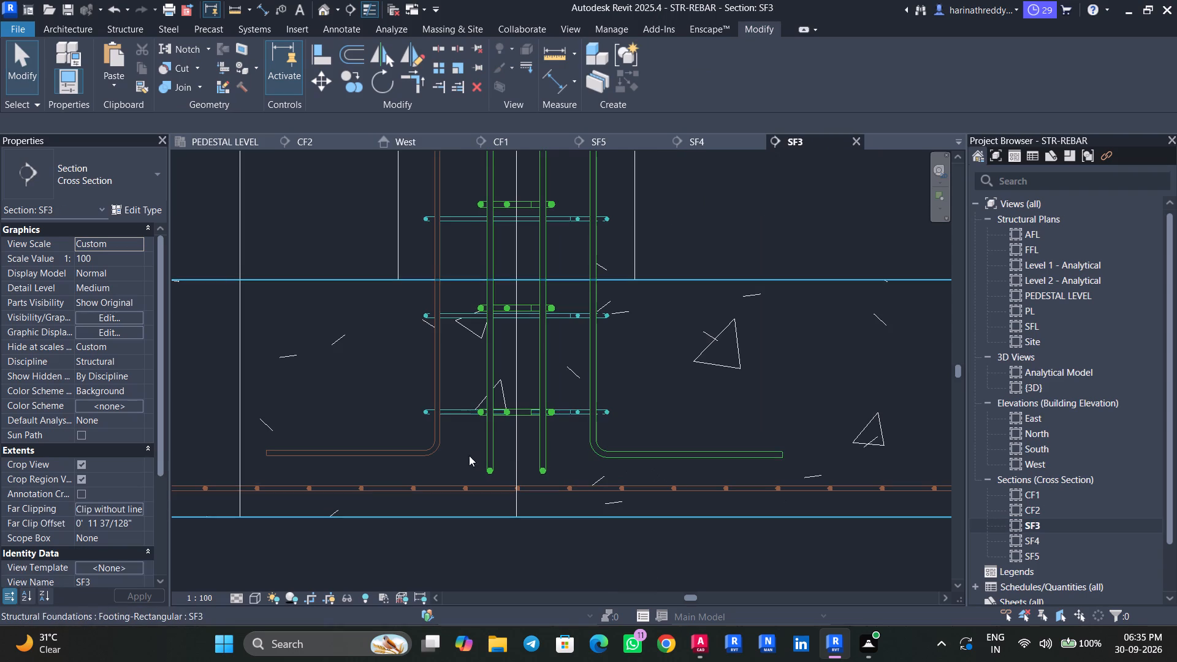
pyautogui.click(485, 458)
pyautogui.scroll(-4, 485, 458)
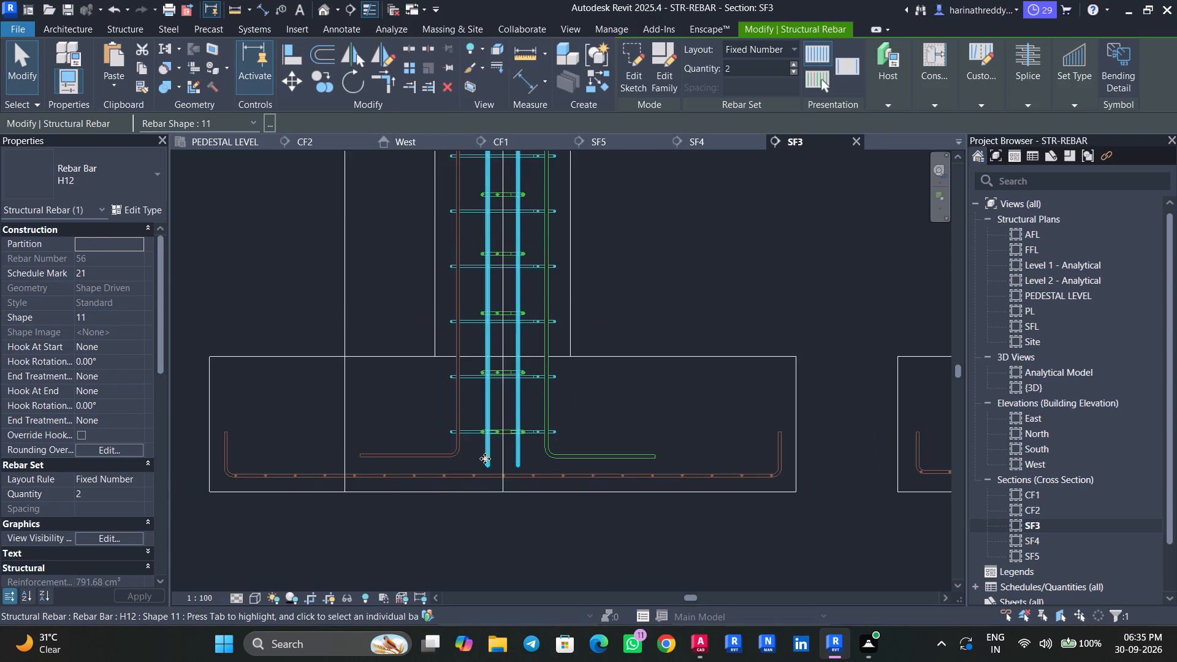
pyautogui.scroll(-9, 485, 458)
pyautogui.moveTo(569, 340); pyautogui.dragTo(588, 409, button='middle')
pyautogui.scroll(14, 489, 265)
pyautogui.scroll(-3, 616, 350)
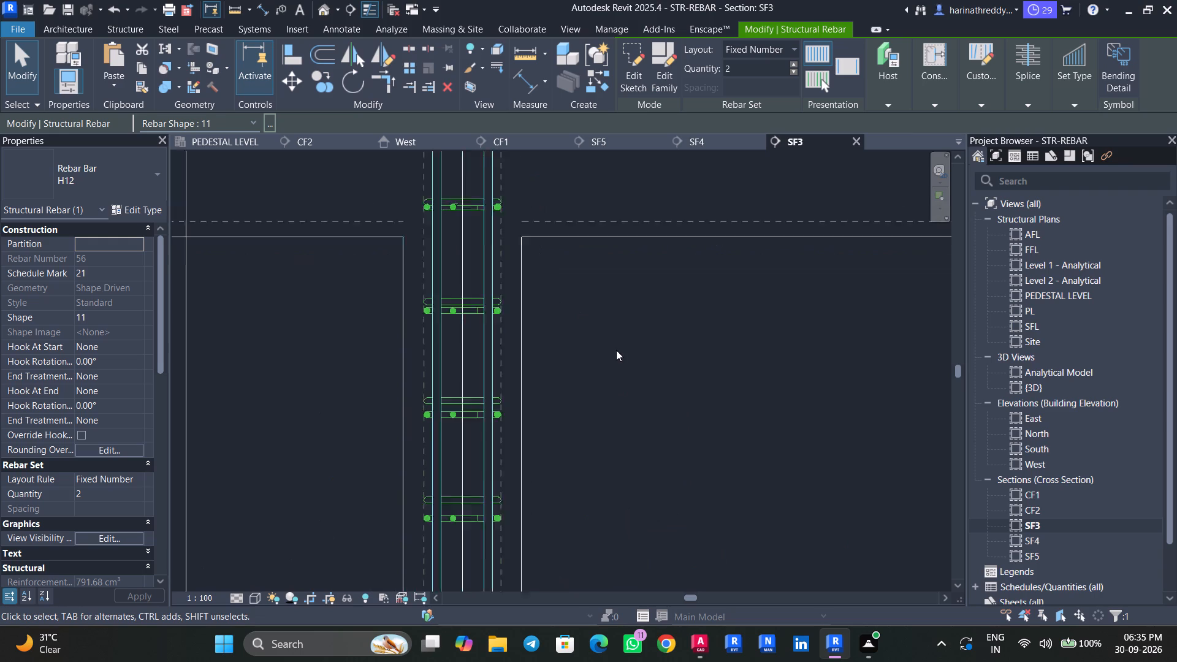
pyautogui.scroll(-2, 616, 350)
pyautogui.moveTo(627, 458); pyautogui.dragTo(658, 302, button='middle')
pyautogui.scroll(1, 627, 458)
pyautogui.moveTo(673, 440); pyautogui.dragTo(681, 254, button='middle')
pyautogui.moveTo(665, 452); pyautogui.dragTo(674, 358, button='middle')
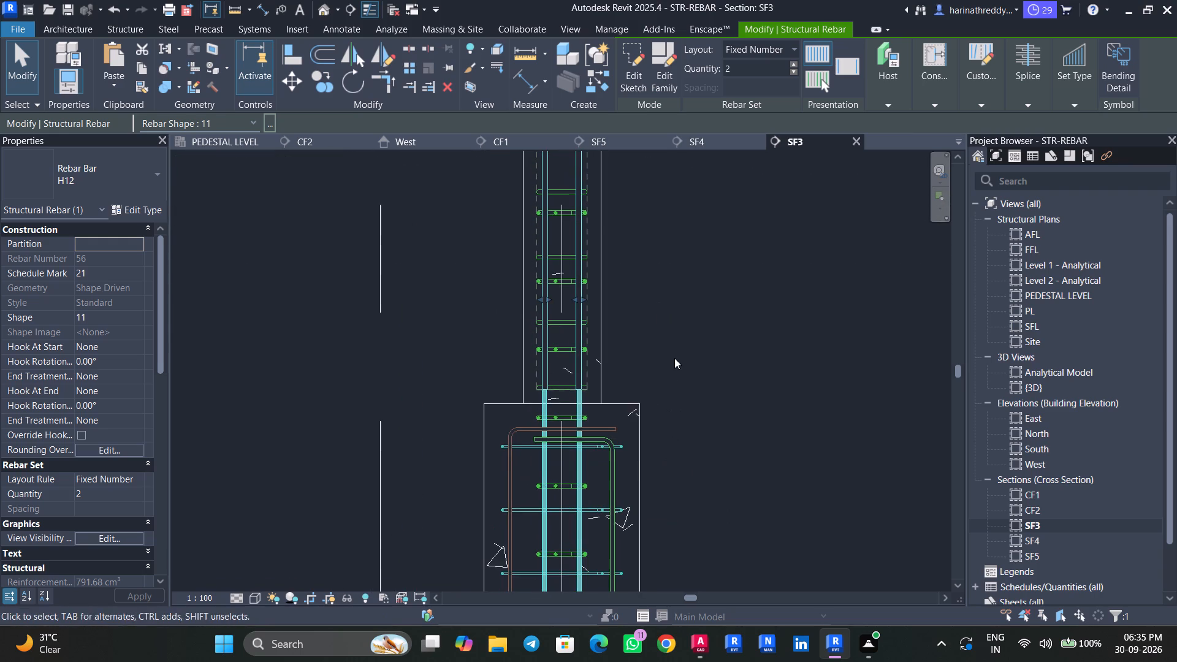
pyautogui.scroll(5, 588, 403)
pyautogui.moveTo(703, 410); pyautogui.dragTo(690, 272, button='middle')
pyautogui.press('Escape')
pyautogui.press('Escape')
pyautogui.press('Escape')
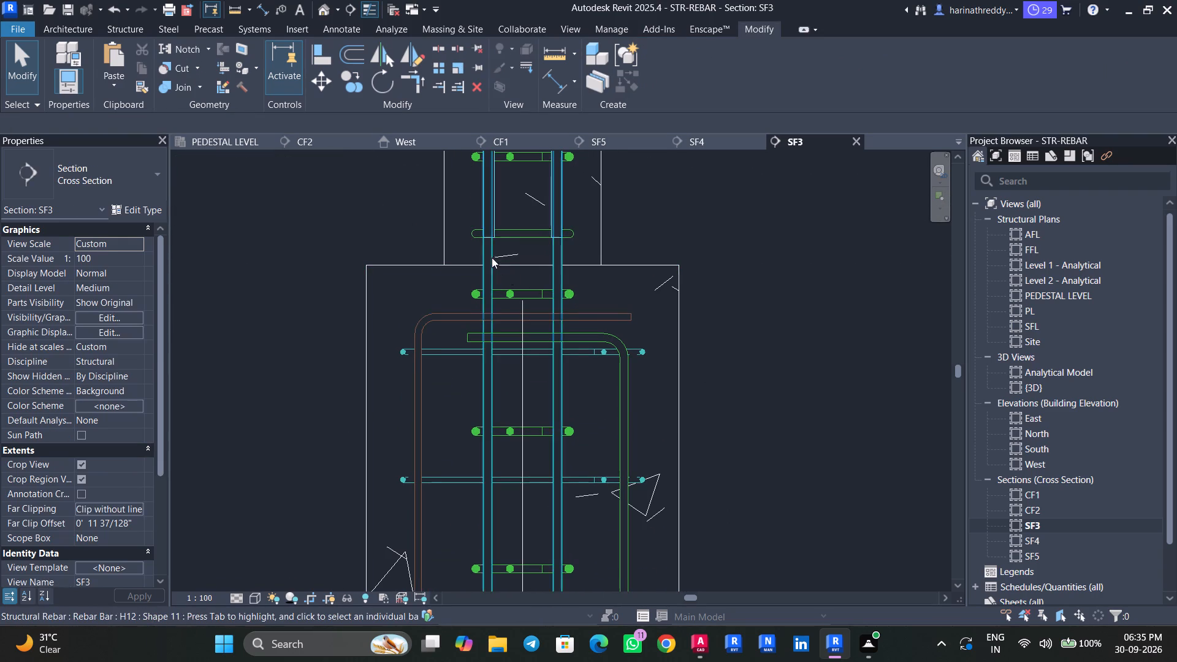
# Extend the column's other two-bar H12 vertical set down through the pedestal into the footing, level with the bent set's bottom end.
pyautogui.press('Tab')
pyautogui.click(489, 219)
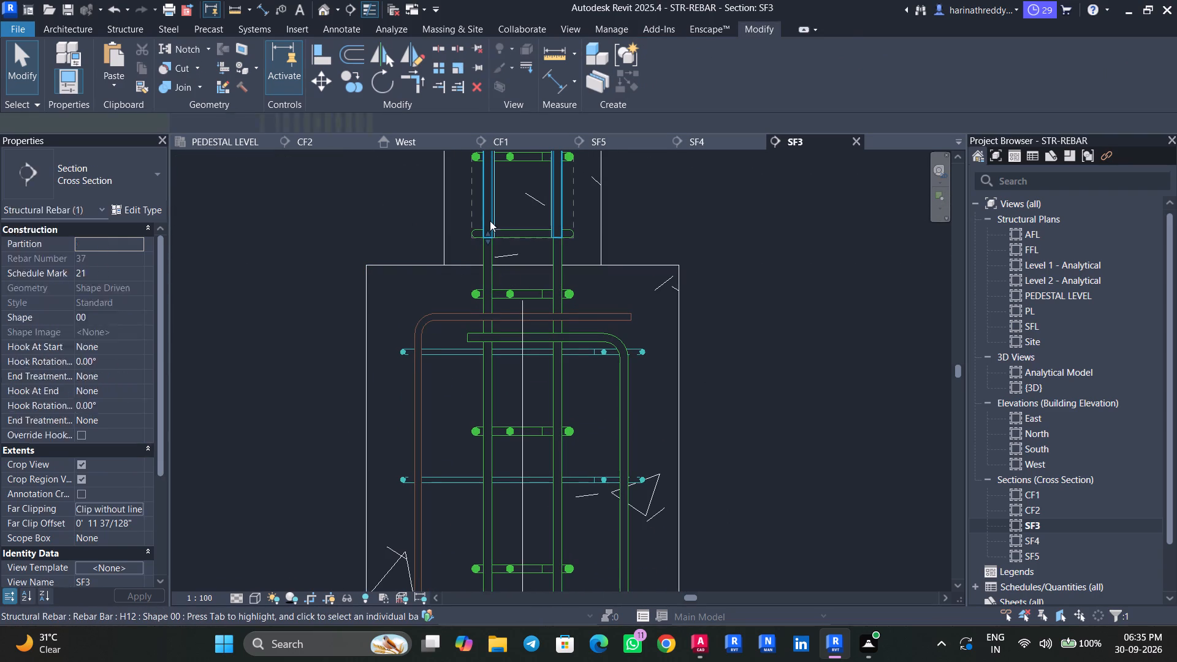
pyautogui.moveTo(488, 243); pyautogui.dragTo(506, 463)
pyautogui.moveTo(511, 471); pyautogui.dragTo(512, 290, button='middle')
pyautogui.moveTo(492, 294); pyautogui.dragTo(511, 554)
pyautogui.moveTo(511, 554); pyautogui.dragTo(521, 324, button='middle')
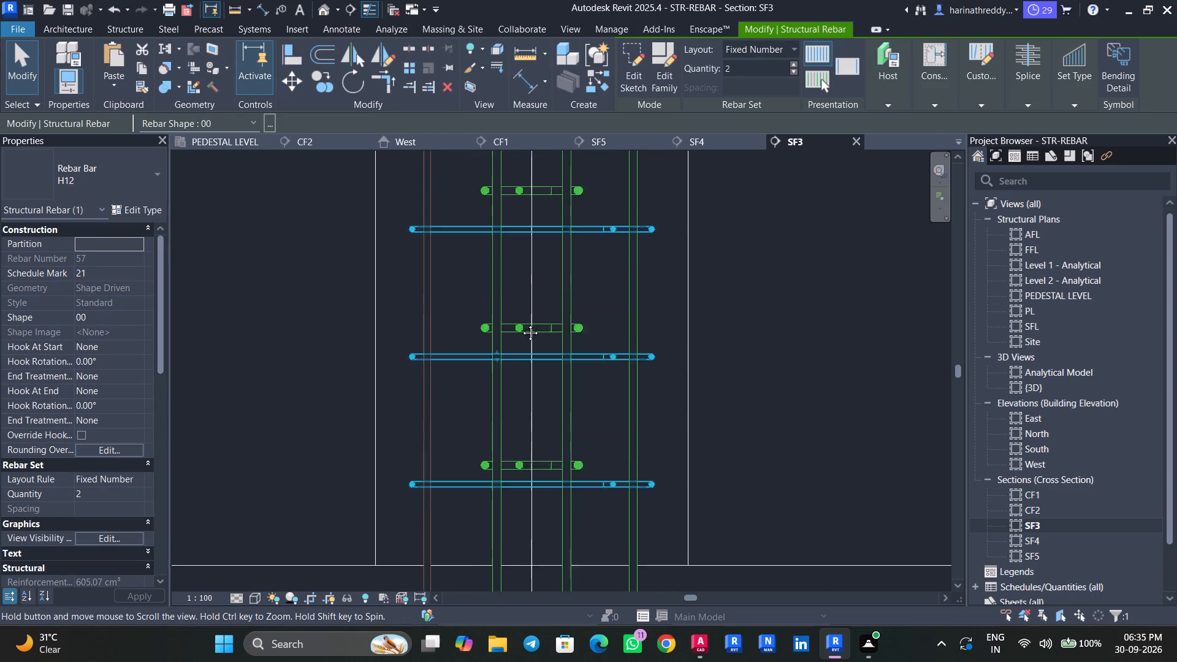
pyautogui.moveTo(521, 324); pyautogui.dragTo(521, 321, button='middle')
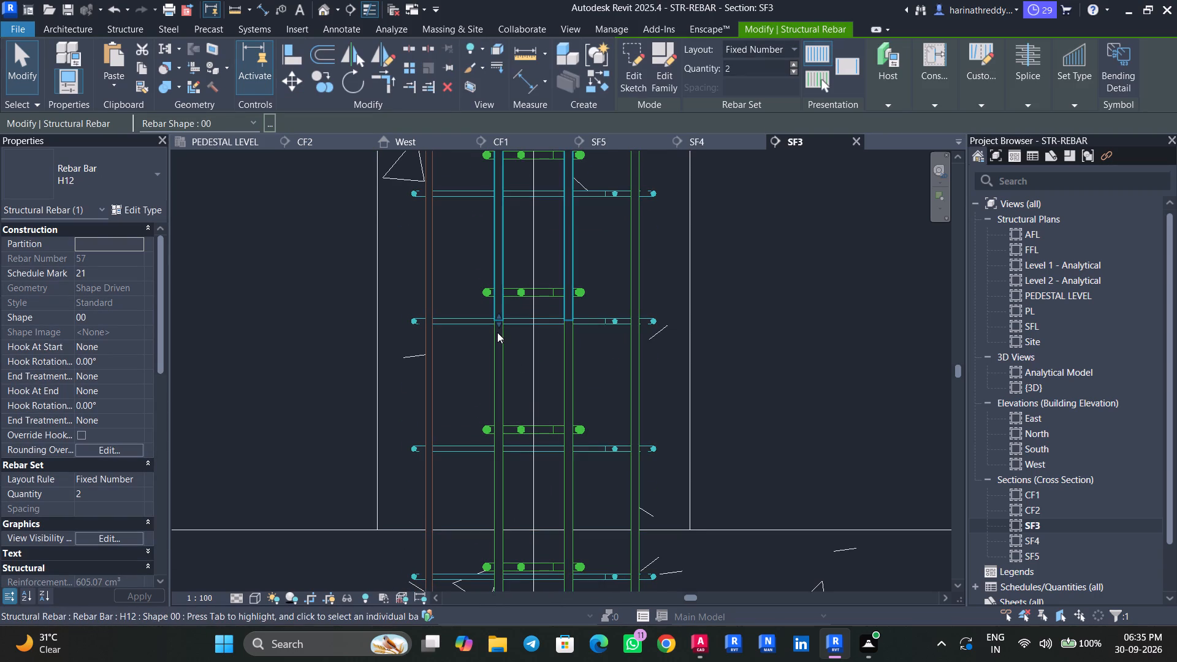
pyautogui.moveTo(497, 331); pyautogui.dragTo(491, 510)
pyautogui.moveTo(490, 513); pyautogui.dragTo(476, 295, button='middle')
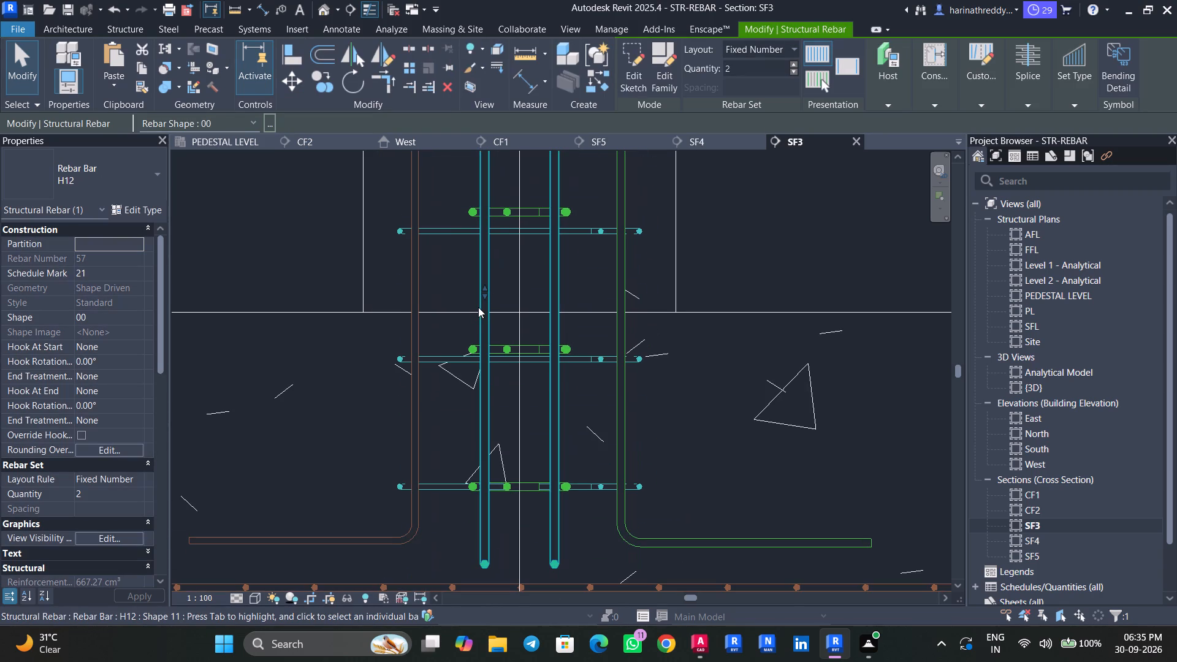
pyautogui.moveTo(482, 304); pyautogui.dragTo(495, 563)
pyautogui.press('Escape')
pyautogui.press('Escape')
pyautogui.press('Escape')
pyautogui.press('Escape')
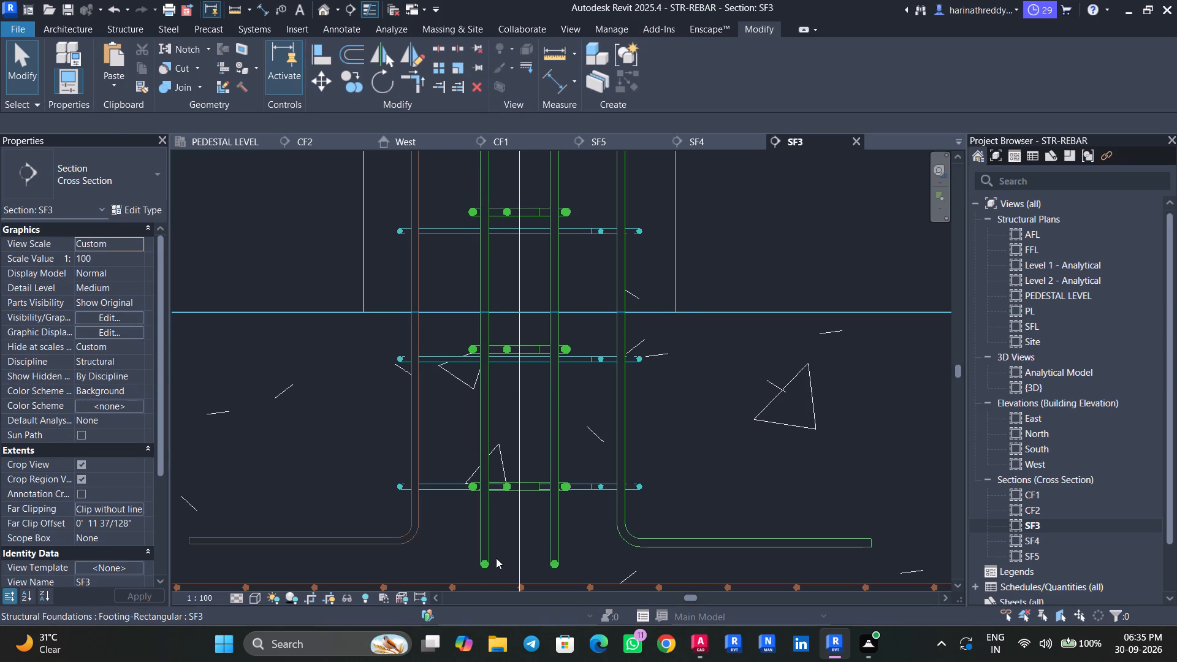
# Switch to the AutoCAD TYPICAL FLOOR DETAILS drawing and check the typical section of shoe footing, then return to Revit.
pyautogui.click(703, 646)
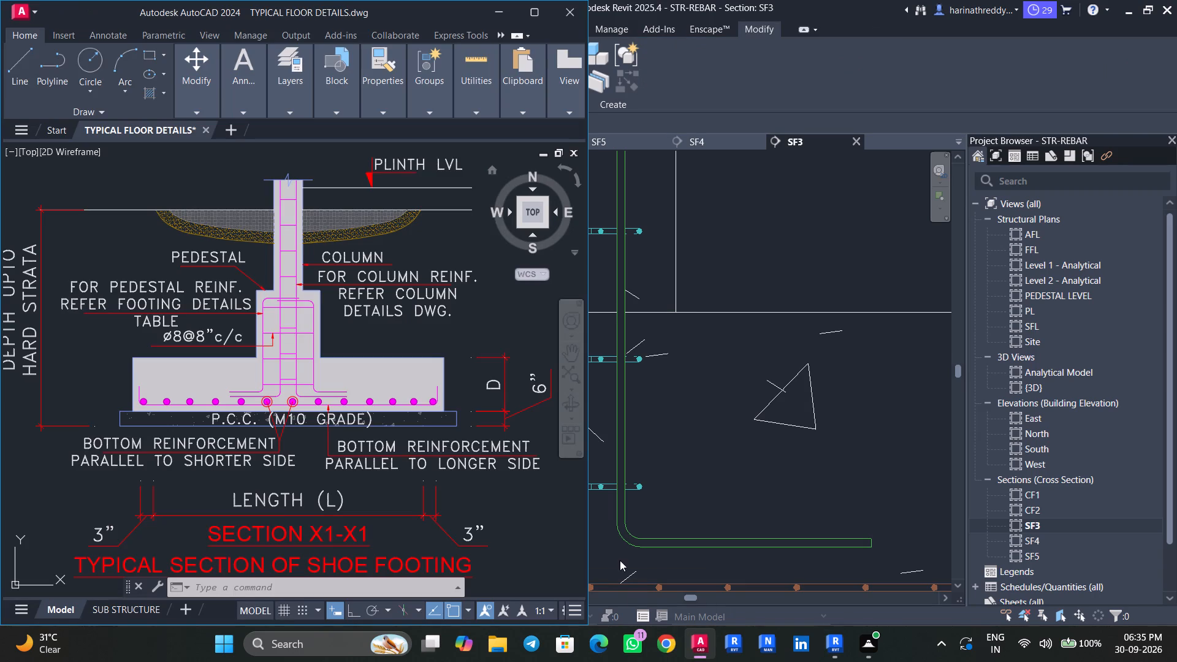
pyautogui.click(497, 23)
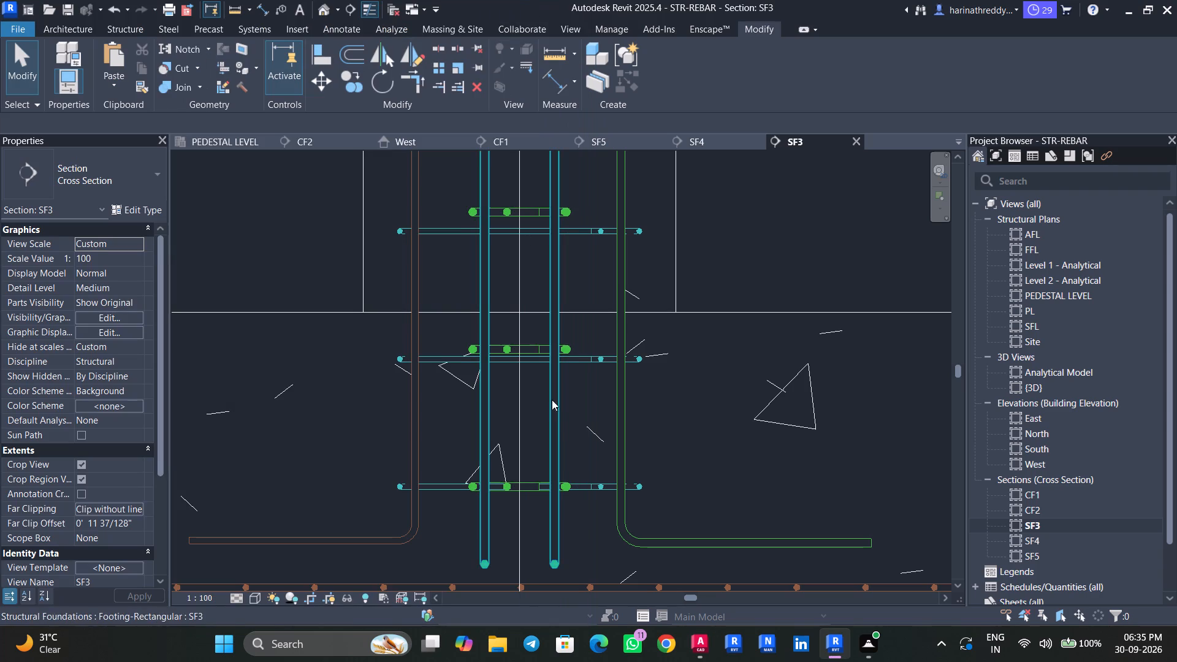
# Open the sketch of the extended two-bar H12 column set in the East elevation and examine its vertical run and bottom leg.
pyautogui.press('Escape')
pyautogui.click(555, 521)
pyautogui.moveTo(724, 443); pyautogui.dragTo(686, 343, button='middle')
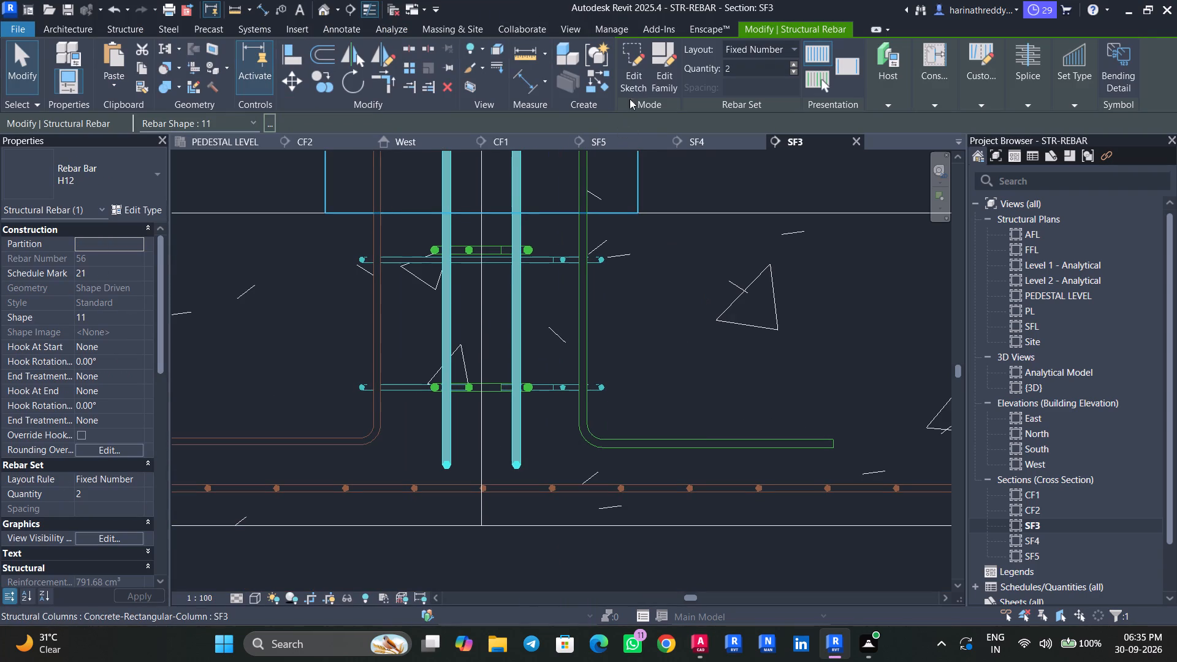
pyautogui.click(632, 88)
pyautogui.click(591, 471)
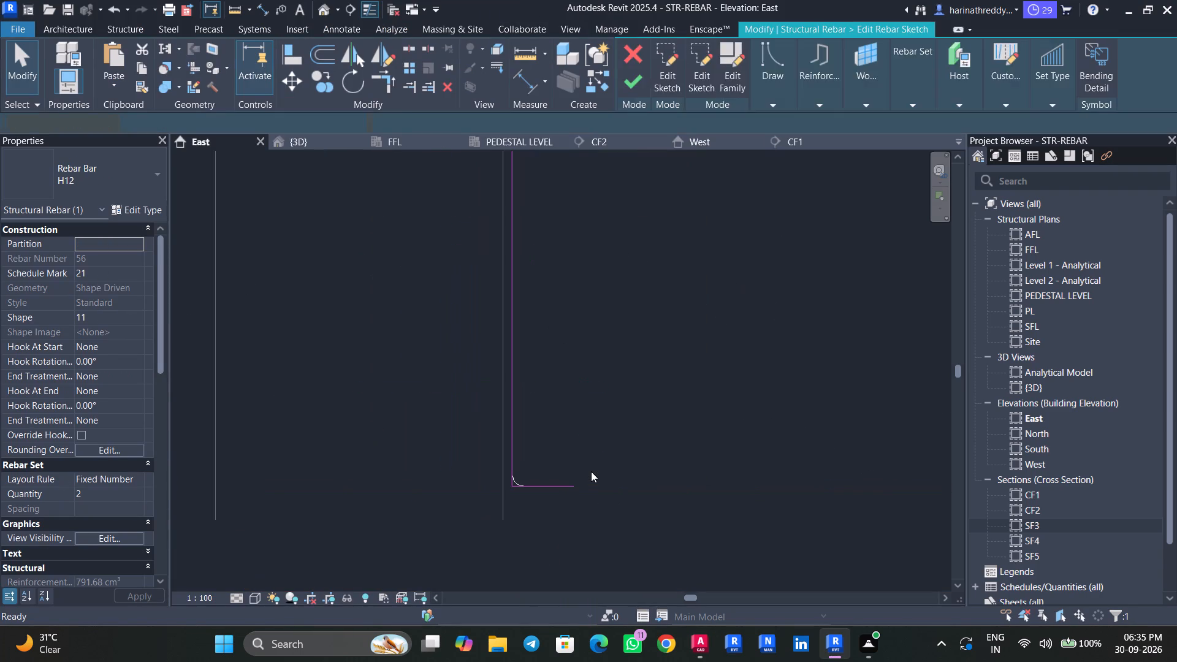
pyautogui.scroll(-12, 567, 474)
pyautogui.scroll(1, 550, 259)
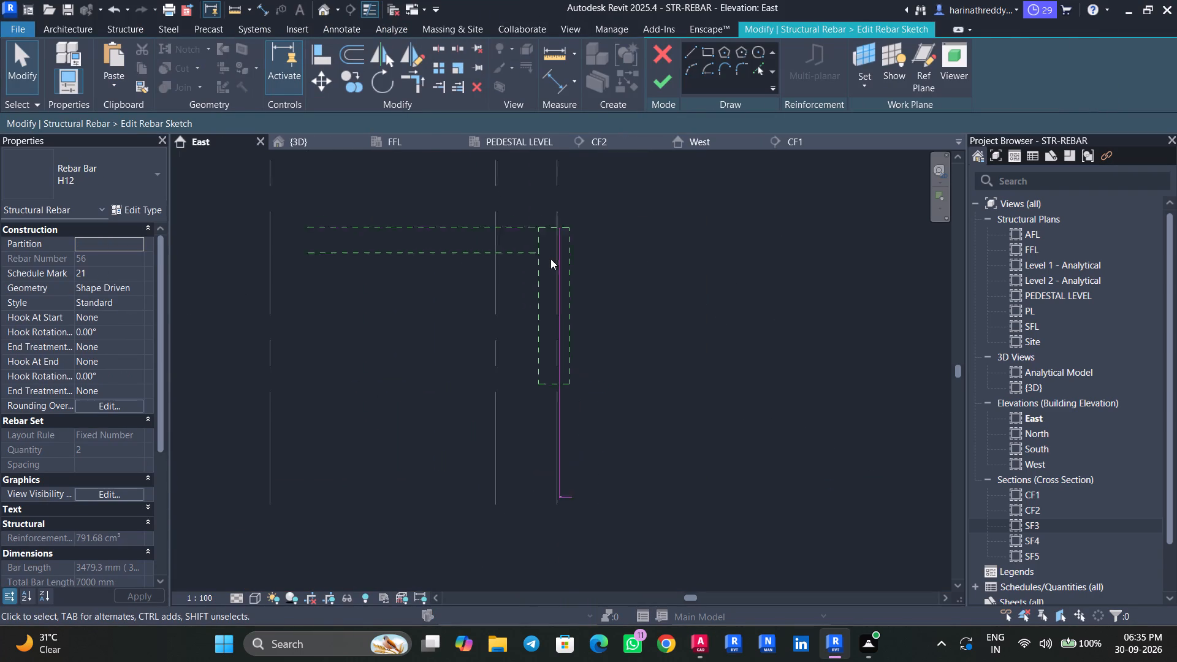
pyautogui.scroll(7, 550, 259)
pyautogui.moveTo(550, 259); pyautogui.dragTo(498, 346, button='middle')
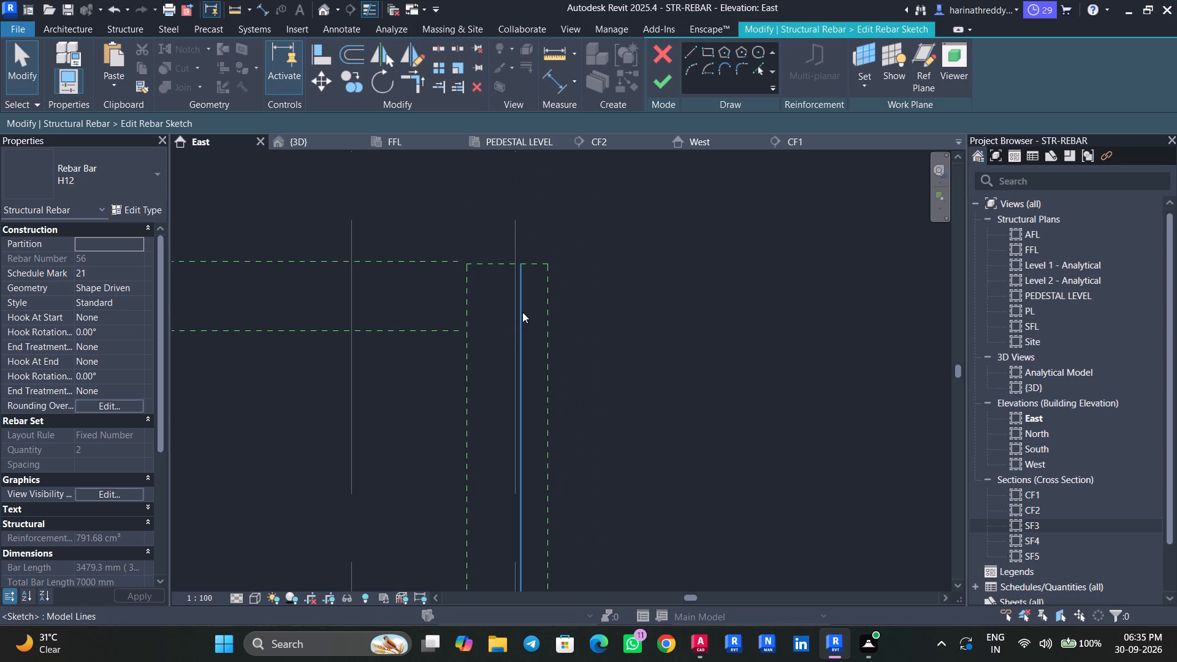
pyautogui.click(665, 88)
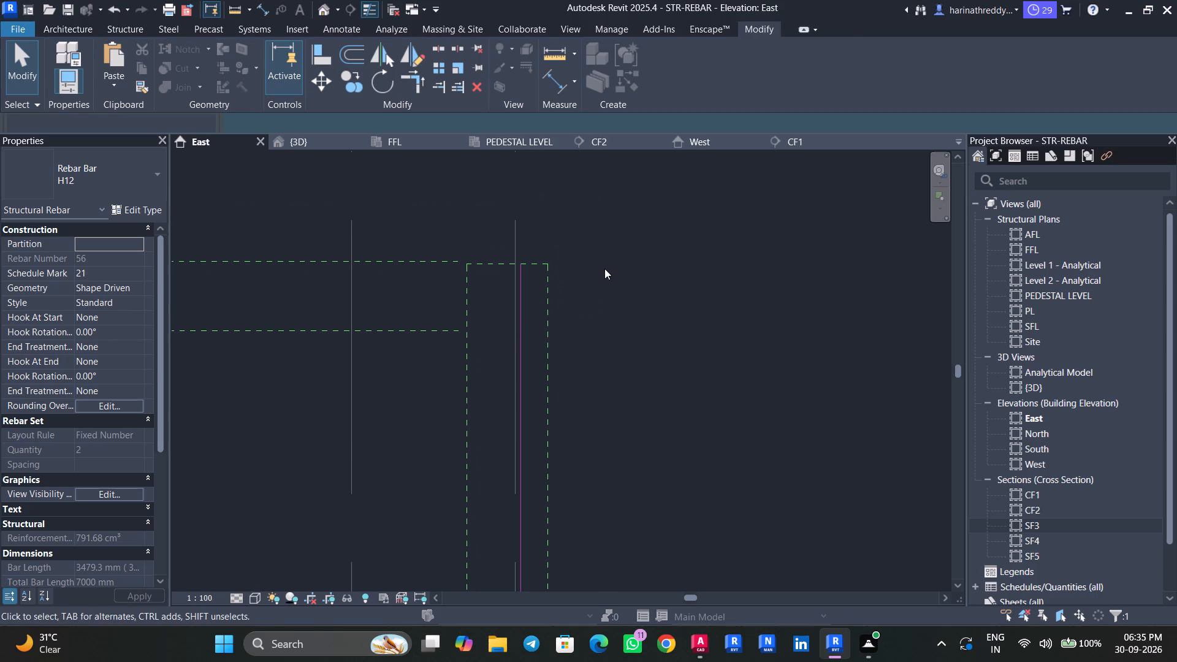
pyautogui.press('Escape')
pyautogui.press('Escape')
pyautogui.press('Escape')
pyautogui.press('Escape')
pyautogui.press('Escape')
pyautogui.press('Escape')
pyautogui.press('Escape')
pyautogui.press('Escape')
pyautogui.press('Escape')
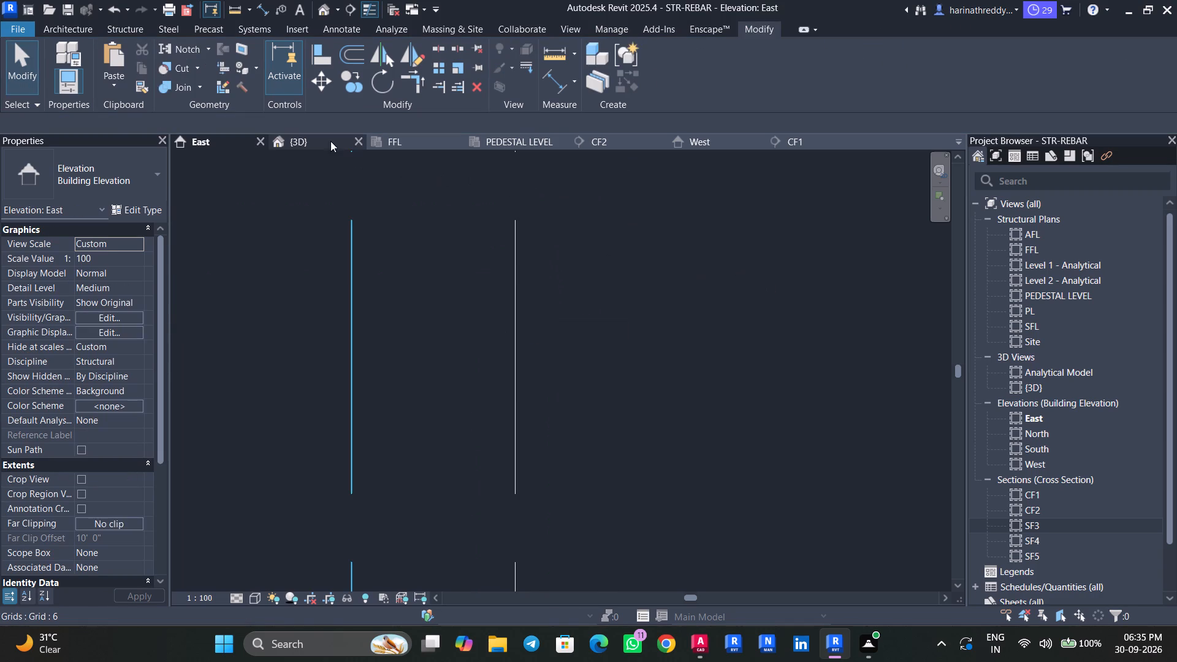
# From the PEDESTAL LEVEL plan, reopen the two-bar bent H12 set's sketch in the East elevation and delete its horizontal bottom leg.
pyautogui.click(484, 142)
pyautogui.scroll(-3, 517, 311)
pyautogui.scroll(1, 517, 311)
pyautogui.scroll(-4, 517, 311)
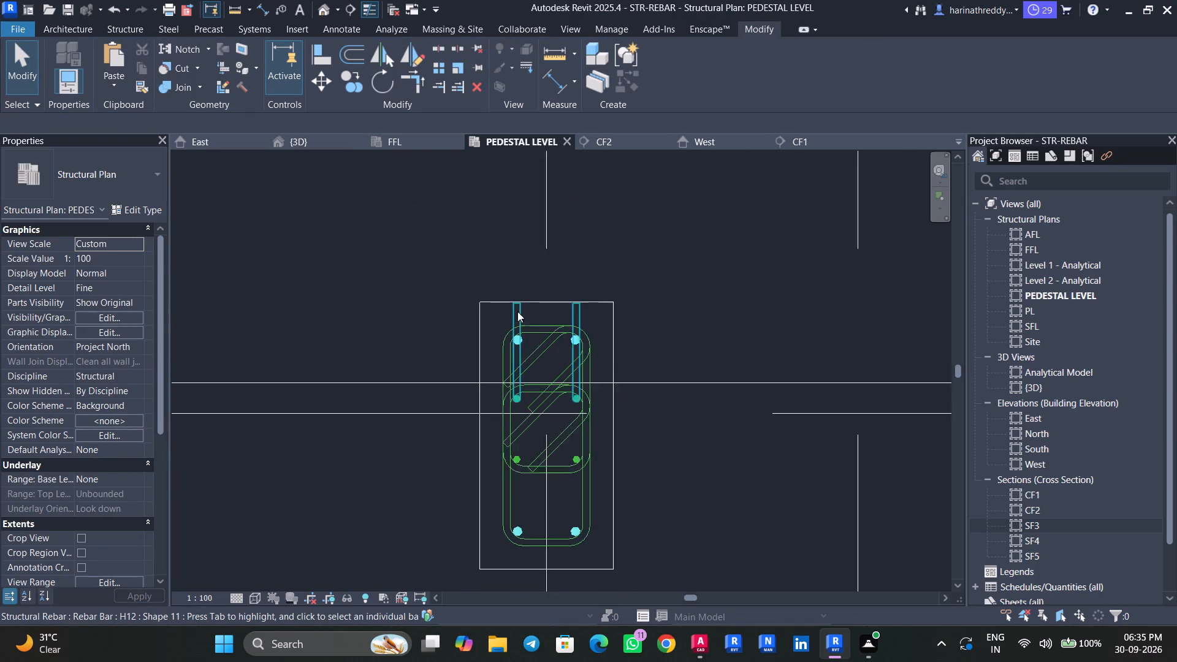
pyautogui.scroll(-1, 517, 311)
pyautogui.scroll(5, 538, 392)
pyautogui.scroll(3, 508, 290)
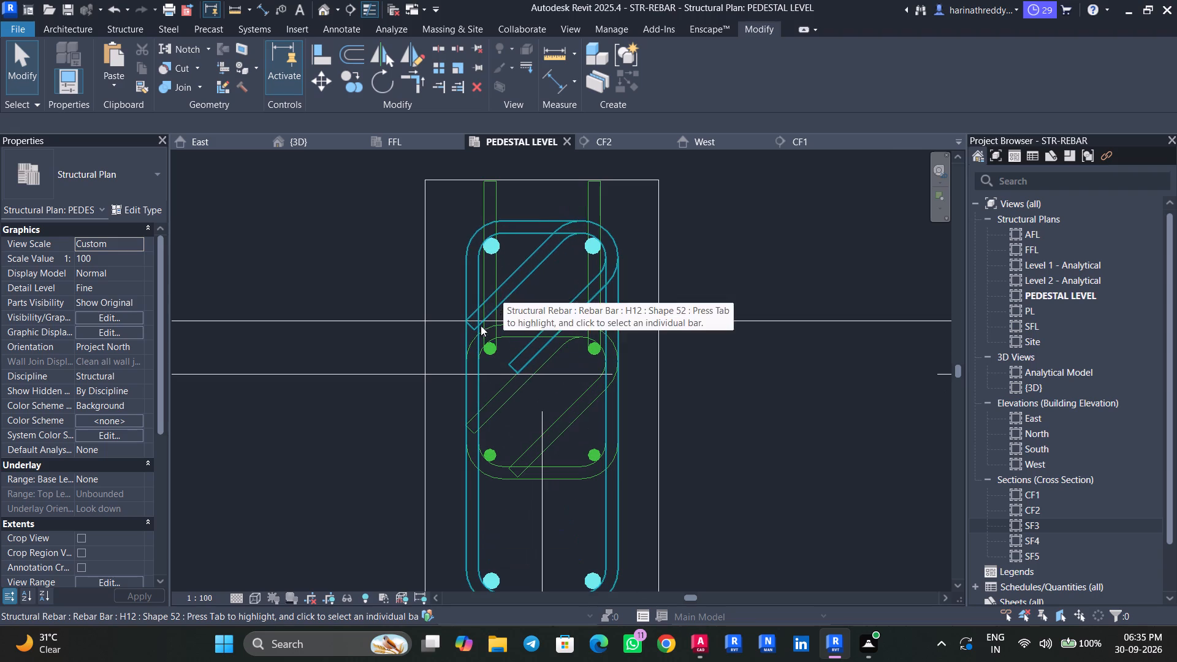
pyautogui.press('Escape')
pyautogui.press('Escape')
pyautogui.click(498, 211)
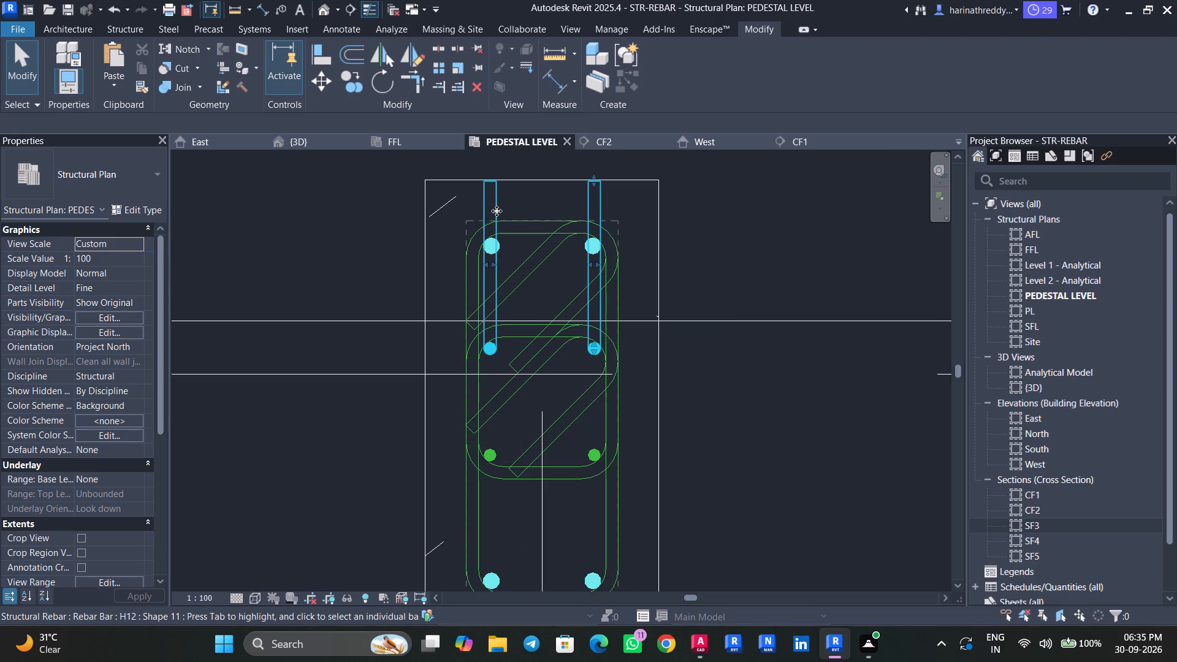
pyautogui.click(632, 77)
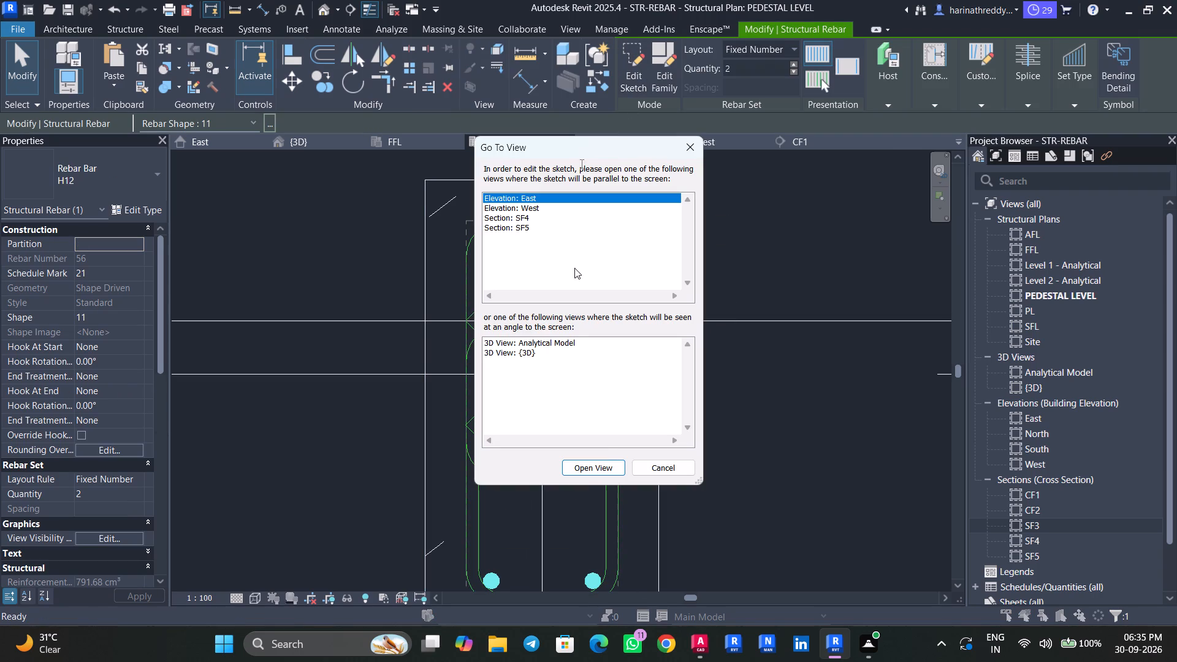
pyautogui.click(604, 465)
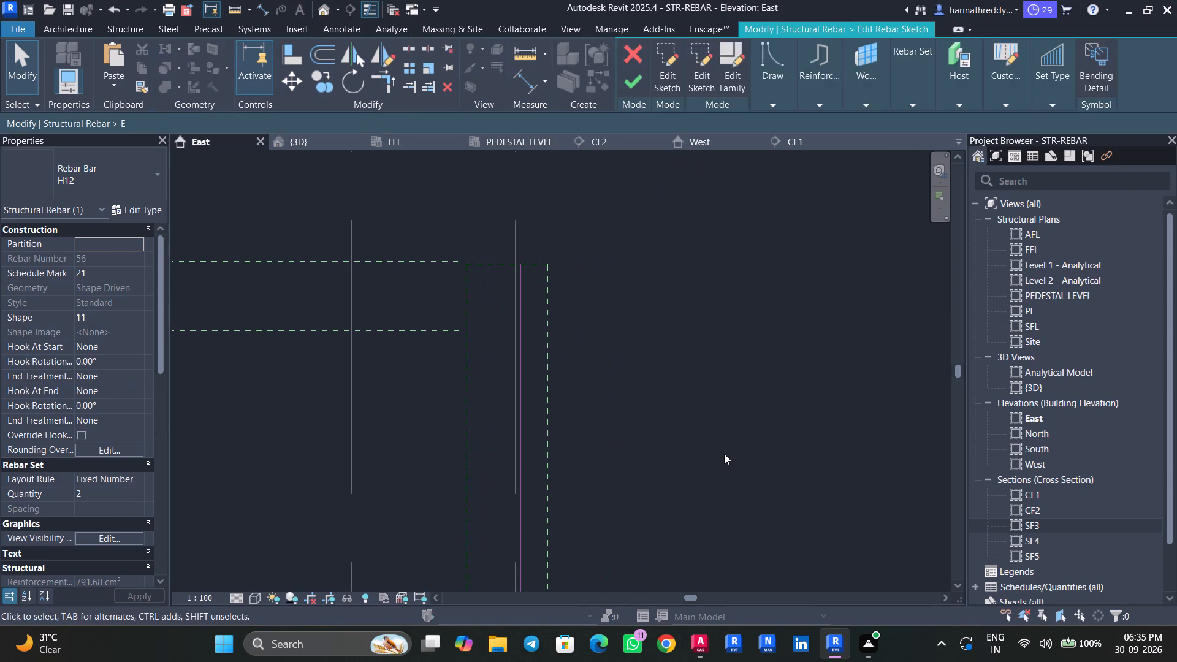
pyautogui.moveTo(713, 468); pyautogui.dragTo(691, 192, button='middle')
pyautogui.scroll(-4, 646, 403)
pyautogui.moveTo(642, 493); pyautogui.dragTo(617, 376, button='middle')
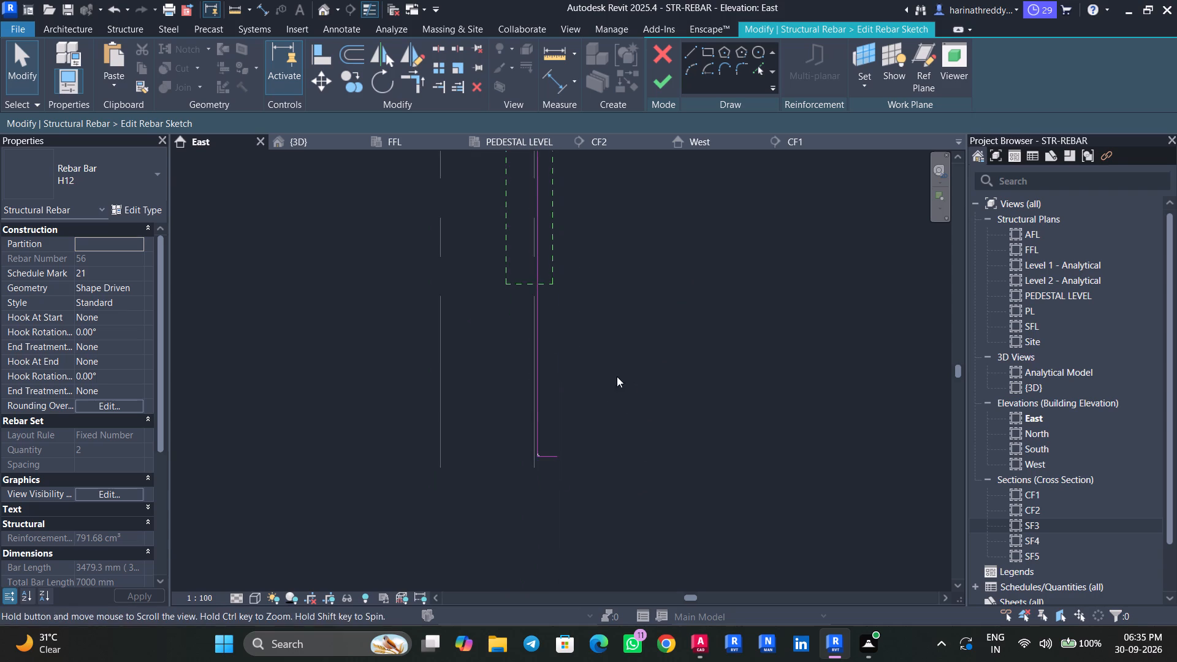
pyautogui.moveTo(617, 376); pyautogui.dragTo(617, 376, button='middle')
pyautogui.scroll(2, 535, 507)
pyautogui.scroll(-1, 535, 506)
pyautogui.scroll(9, 536, 504)
pyautogui.scroll(-1, 538, 428)
pyautogui.scroll(4, 538, 428)
pyautogui.moveTo(669, 499); pyautogui.dragTo(634, 465)
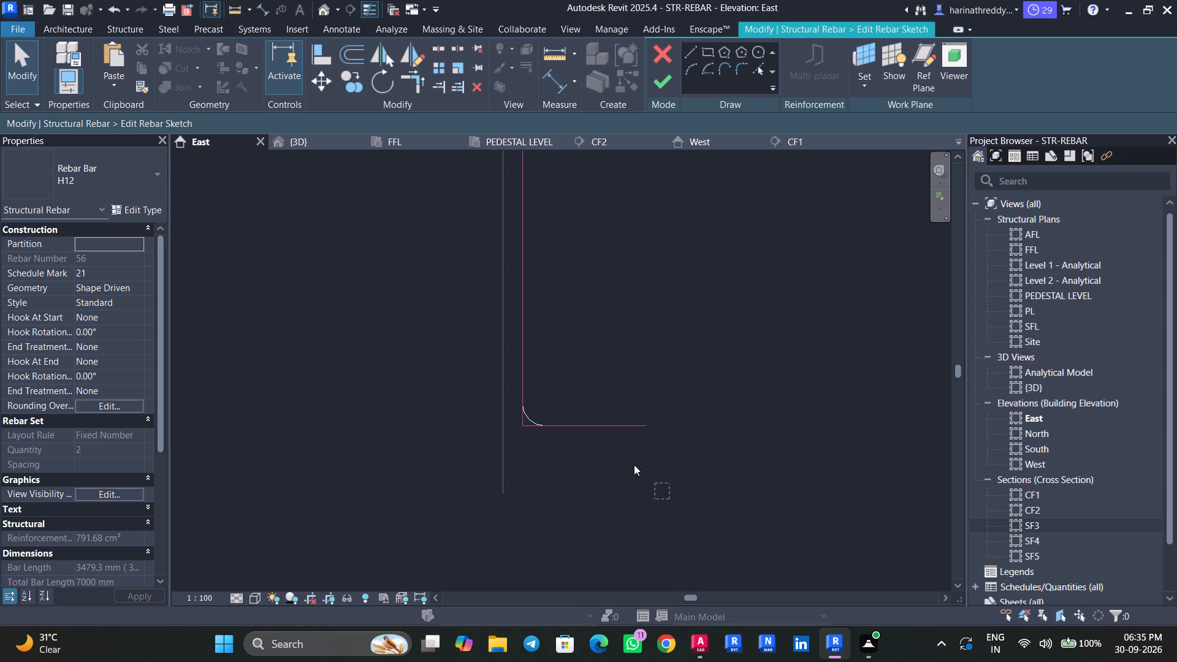
pyautogui.moveTo(634, 465); pyautogui.dragTo(574, 394)
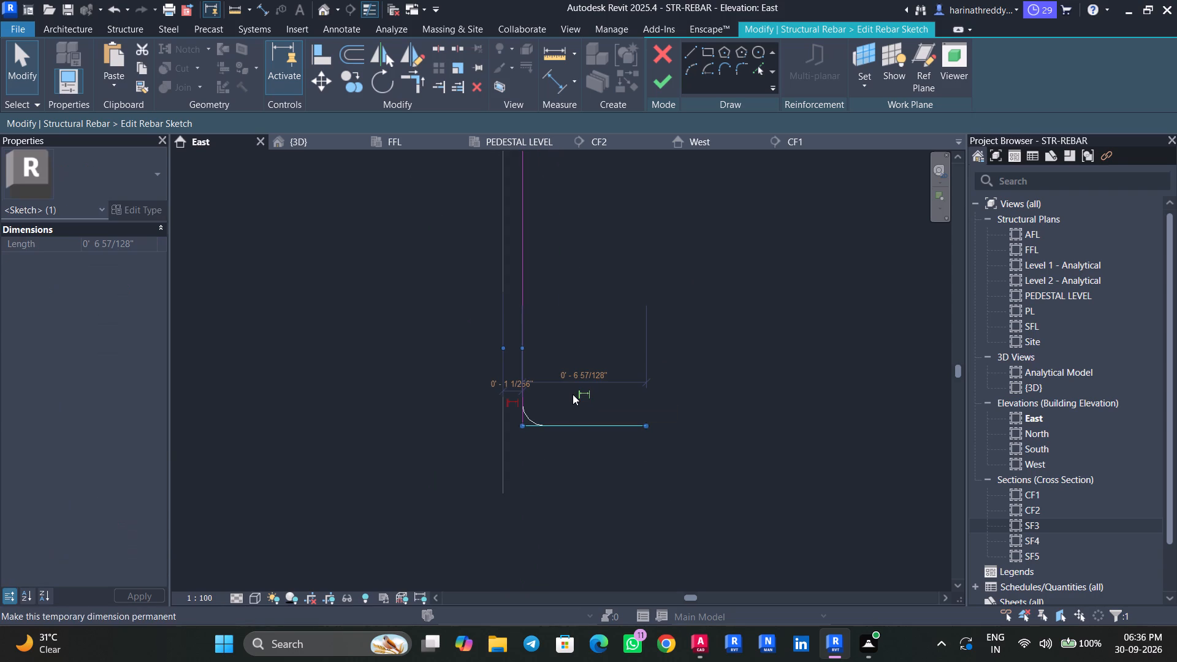
pyautogui.press('Delete')
pyautogui.click(650, 85)
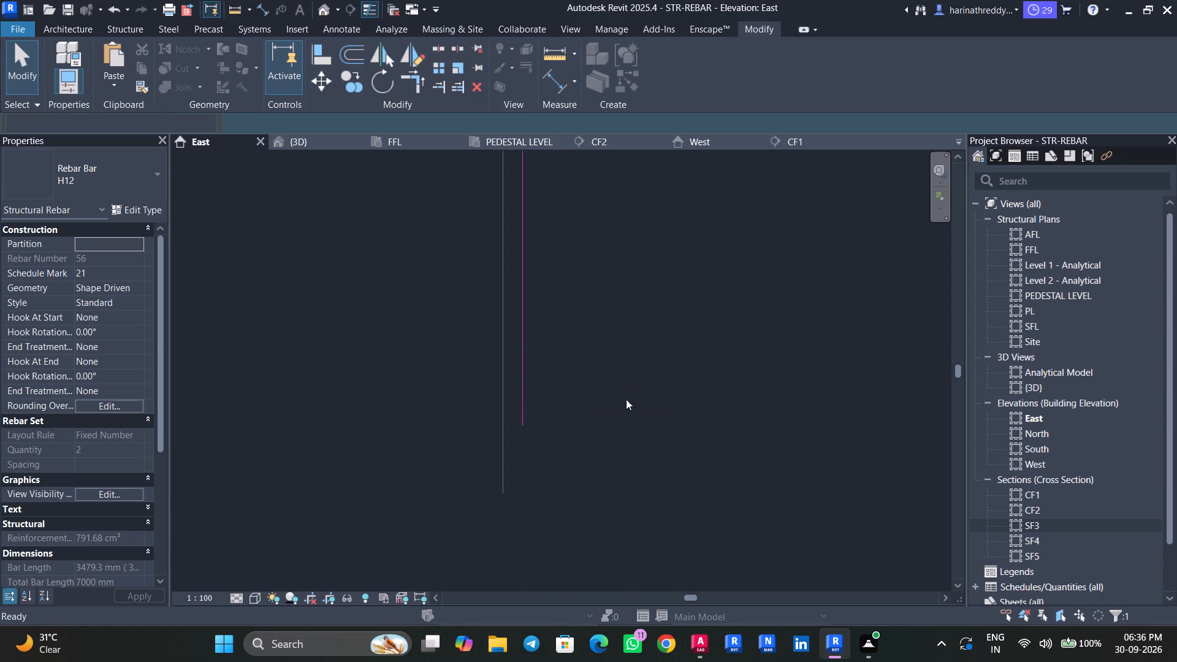
pyautogui.scroll(-15, 642, 472)
pyautogui.moveTo(644, 421); pyautogui.dragTo(611, 519, button='middle')
pyautogui.scroll(-10, 611, 519)
pyautogui.scroll(1, 610, 511)
pyautogui.scroll(-2, 610, 511)
pyautogui.press('Escape')
pyautogui.press('Escape')
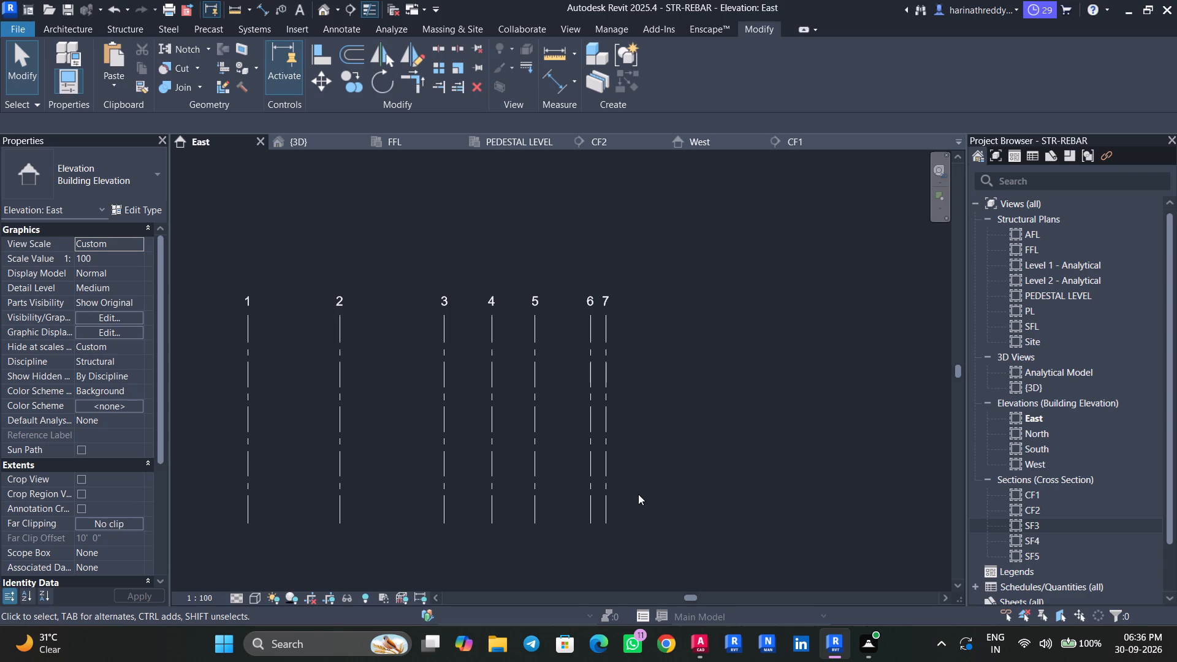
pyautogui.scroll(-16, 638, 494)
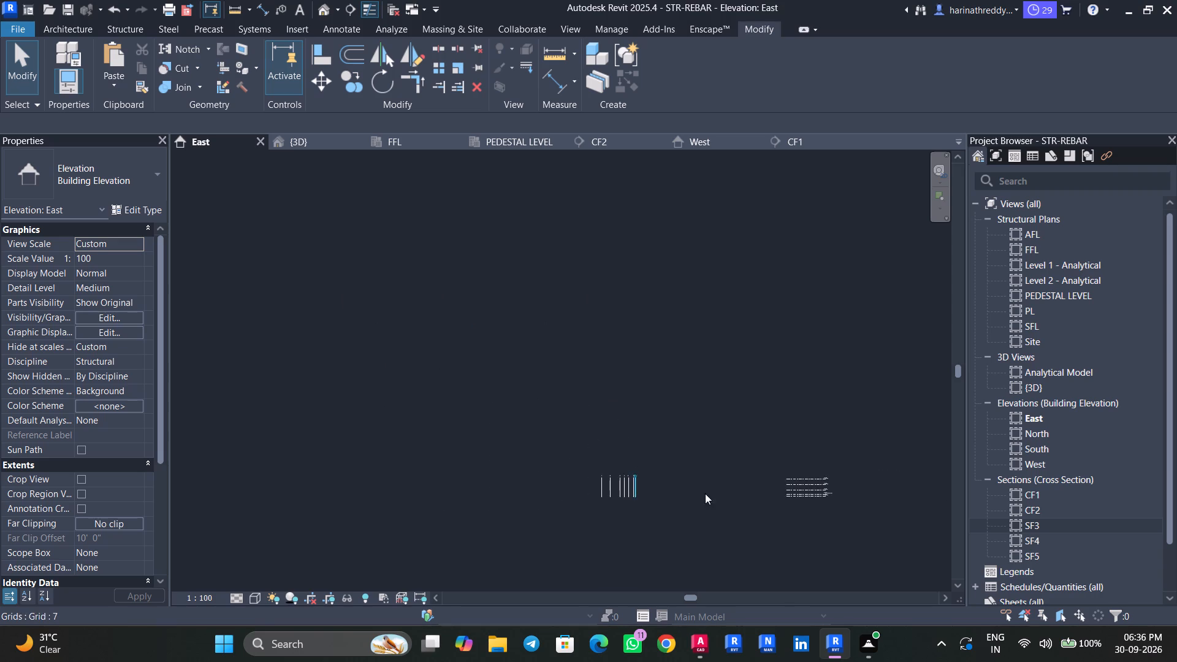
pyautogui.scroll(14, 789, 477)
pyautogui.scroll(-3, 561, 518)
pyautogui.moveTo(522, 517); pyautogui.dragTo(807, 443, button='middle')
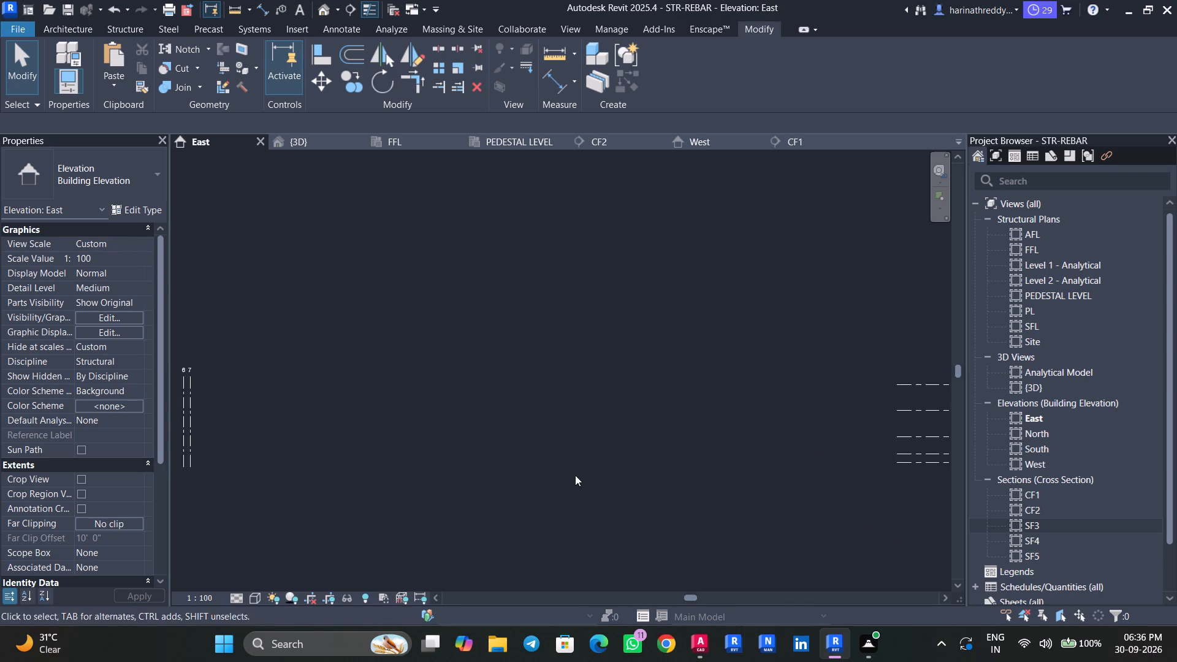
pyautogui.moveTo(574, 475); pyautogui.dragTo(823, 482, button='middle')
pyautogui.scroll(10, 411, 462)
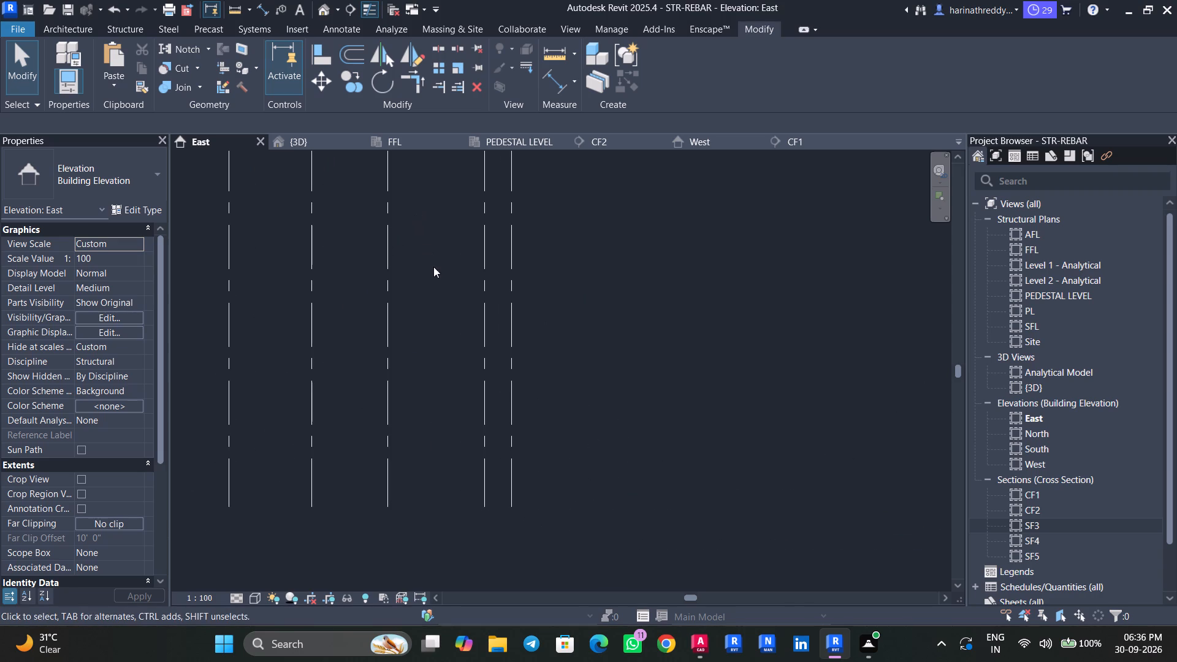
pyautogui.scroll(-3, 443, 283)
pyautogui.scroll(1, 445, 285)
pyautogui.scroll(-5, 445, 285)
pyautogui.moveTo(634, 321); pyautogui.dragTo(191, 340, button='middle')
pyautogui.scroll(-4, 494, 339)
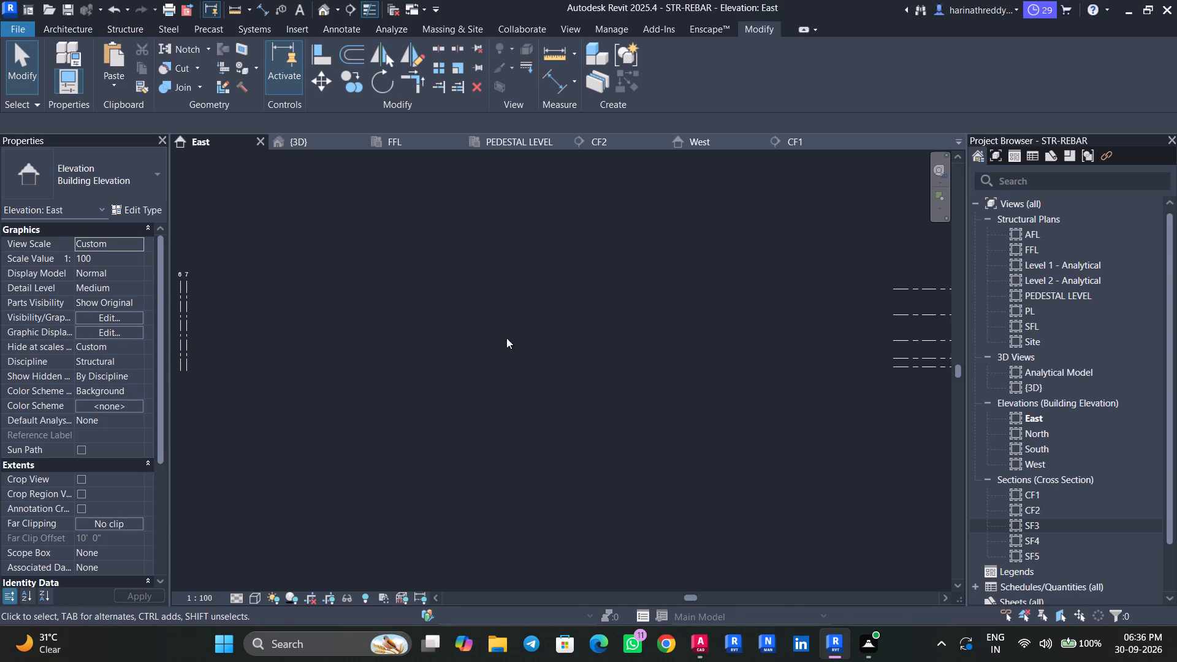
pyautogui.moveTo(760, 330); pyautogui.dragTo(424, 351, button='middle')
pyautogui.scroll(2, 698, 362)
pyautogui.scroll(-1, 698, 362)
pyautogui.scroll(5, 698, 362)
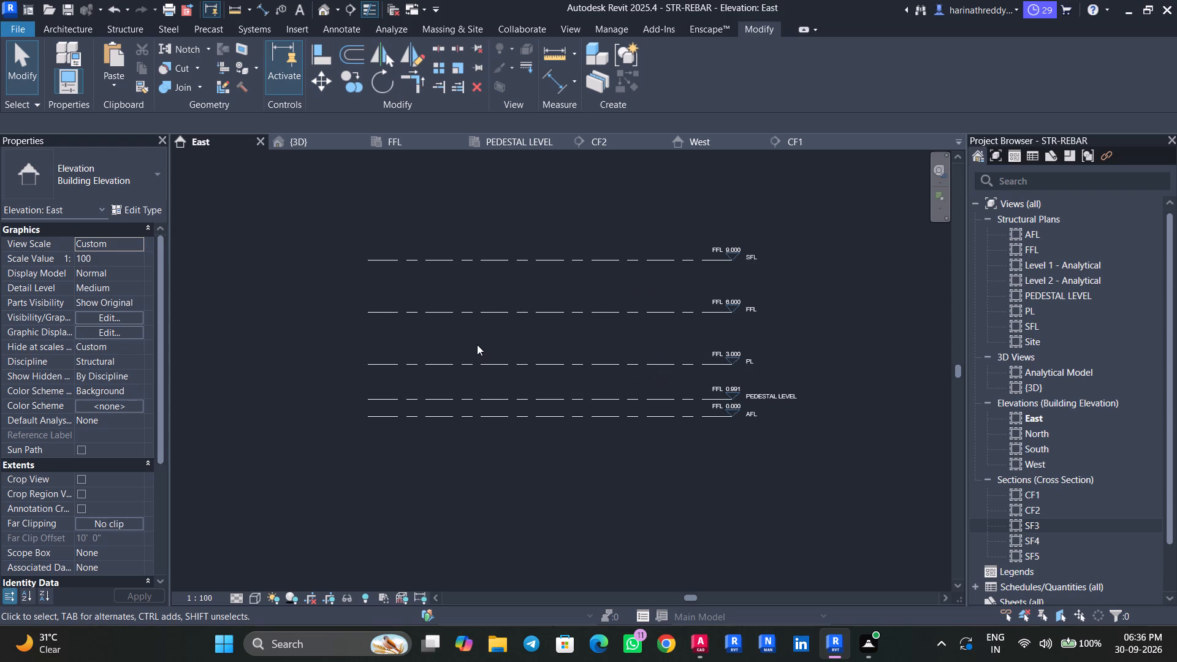
# Select the two-bar H16 vertical set at the column's north end in the PEDESTAL LEVEL plan and open its sketch in the South elevation.
pyautogui.click(516, 138)
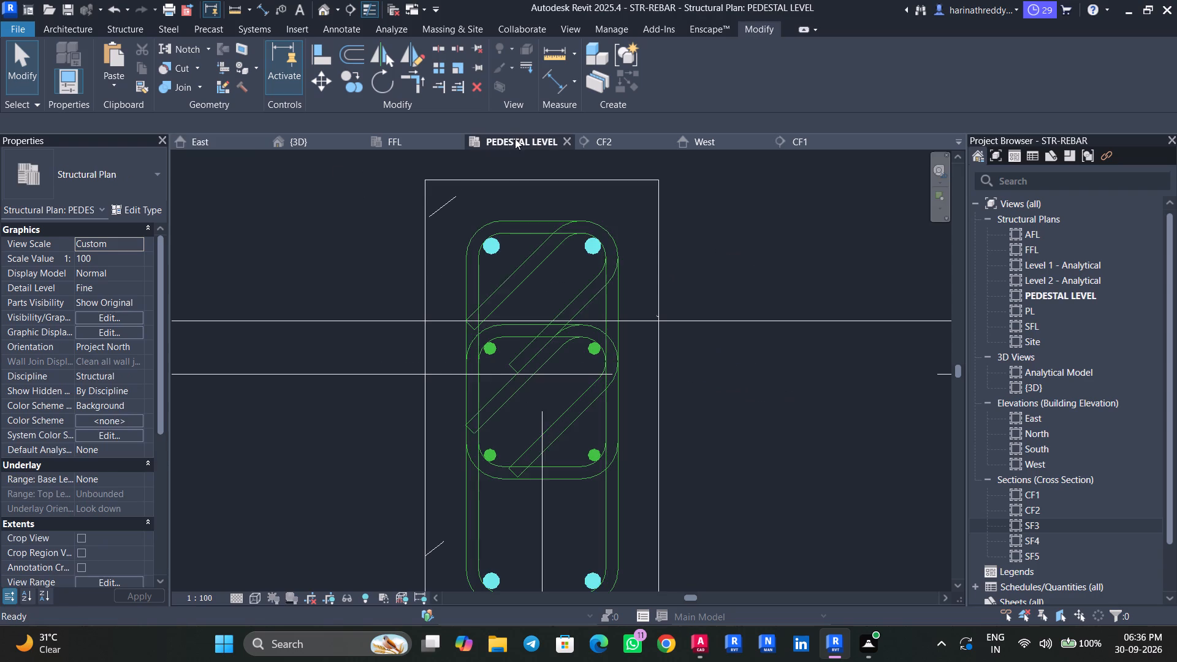
pyautogui.scroll(-4, 467, 317)
pyautogui.scroll(2, 481, 278)
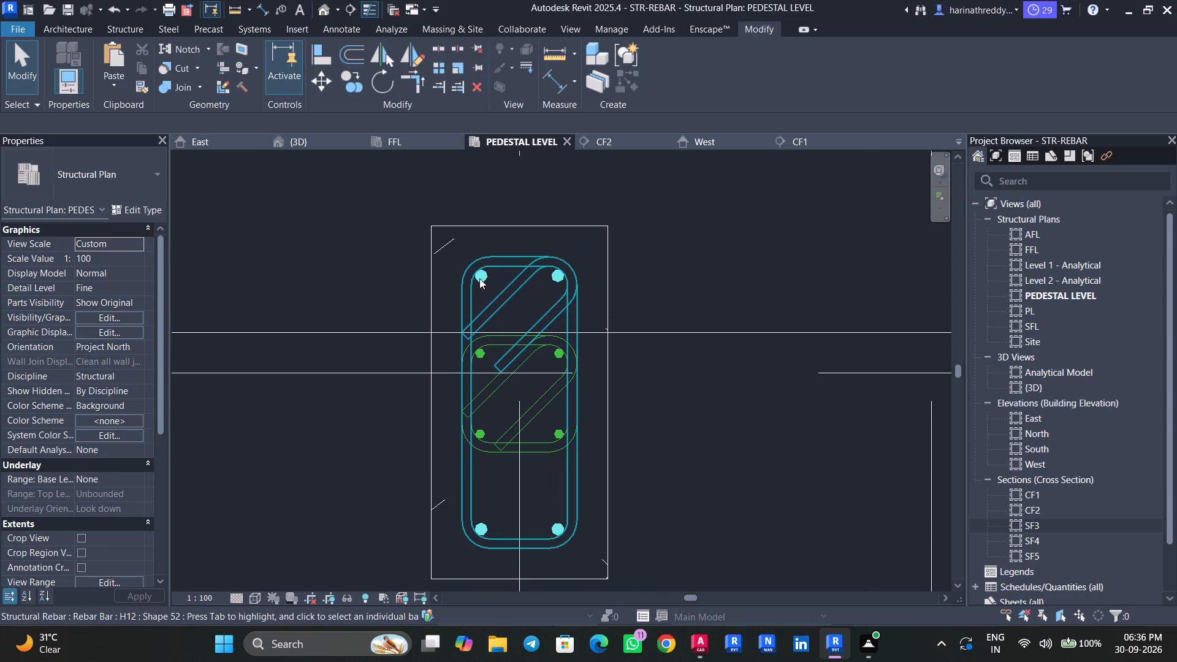
pyautogui.scroll(2, 479, 278)
pyautogui.press('Tab')
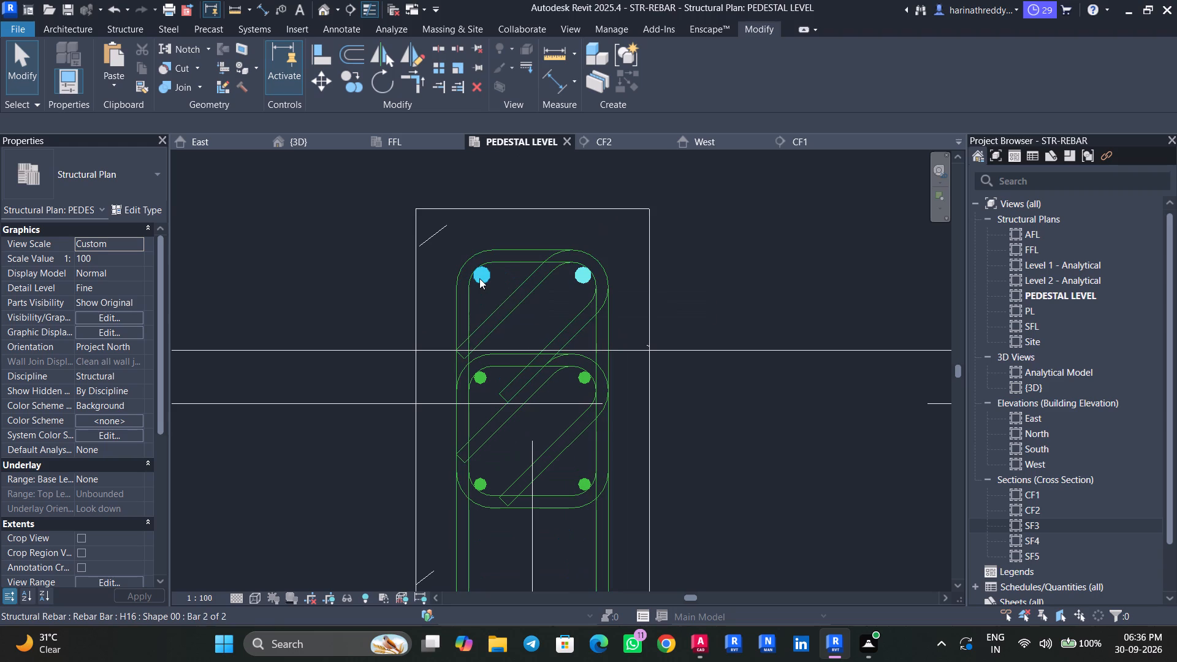
pyautogui.press('Tab')
pyautogui.press('Tab')
pyautogui.click(479, 278)
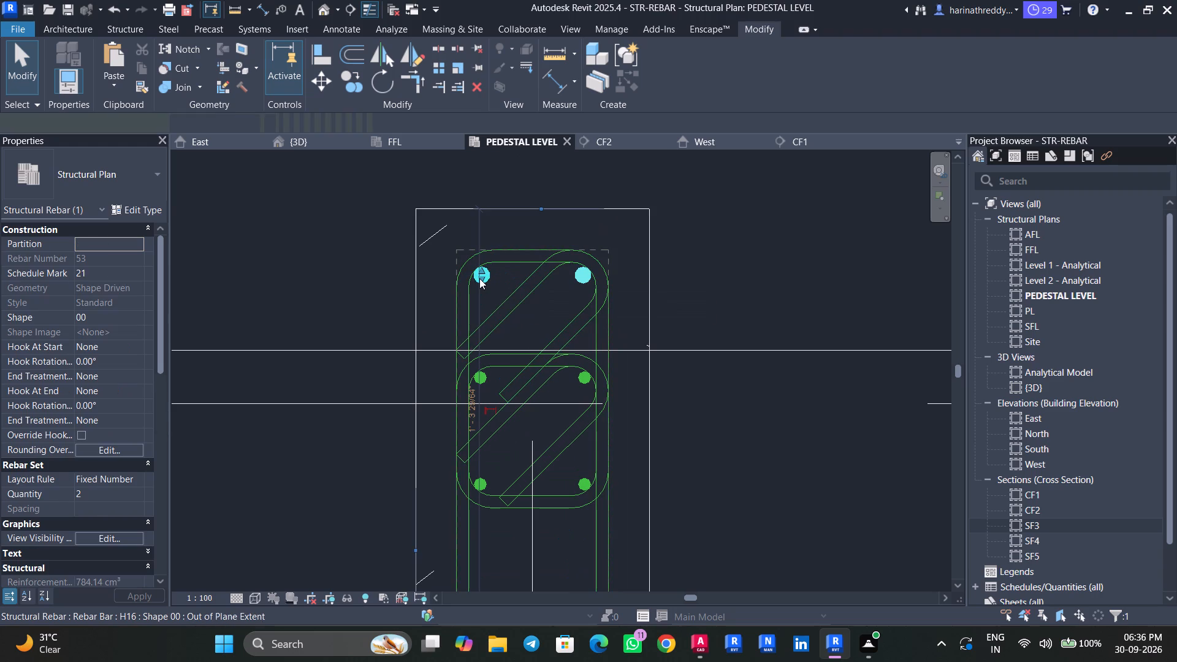
pyautogui.click(627, 68)
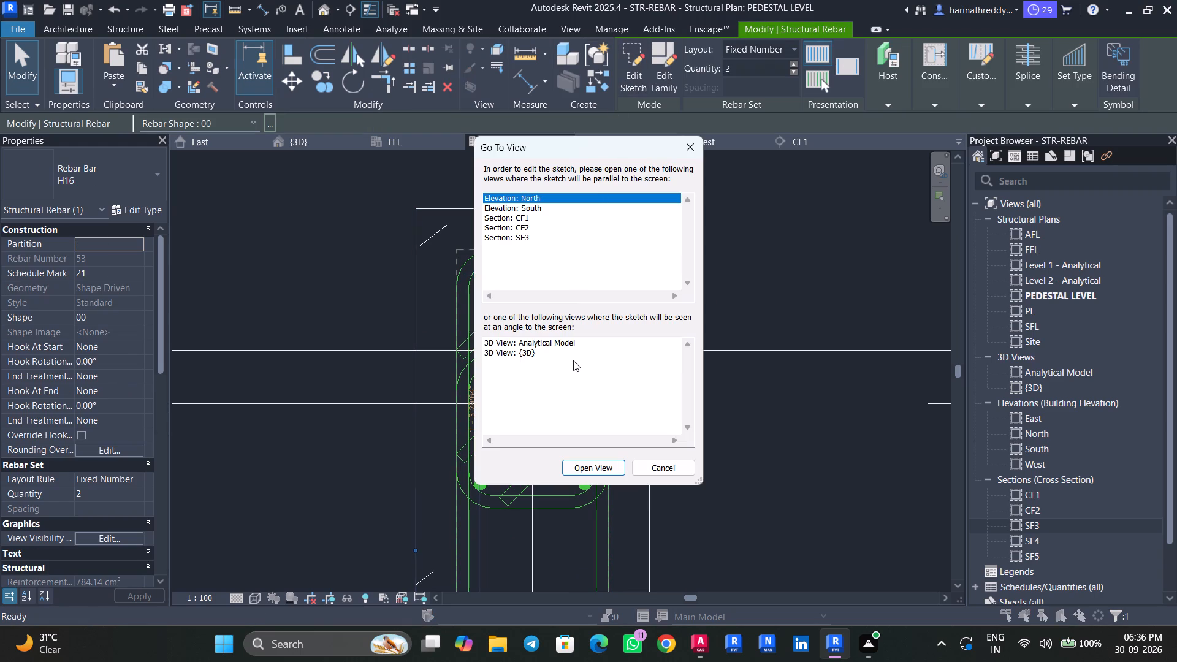
pyautogui.click(551, 212)
pyautogui.click(596, 465)
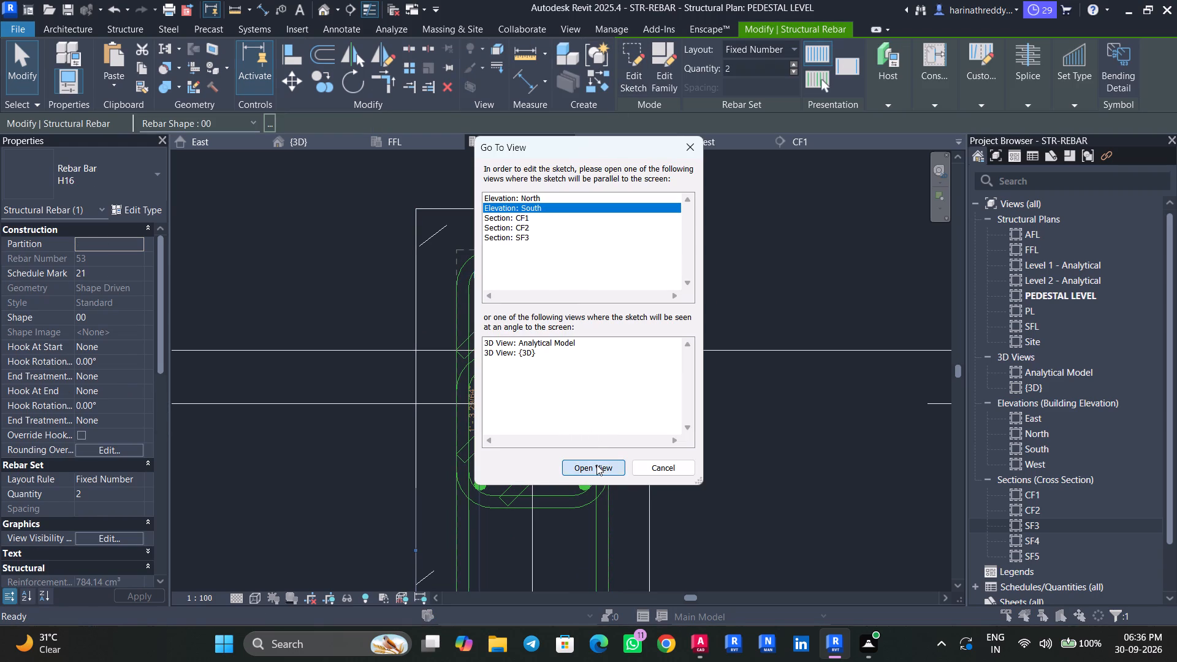
pyautogui.scroll(-5, 592, 430)
pyautogui.scroll(1, 592, 430)
pyautogui.scroll(-7, 592, 430)
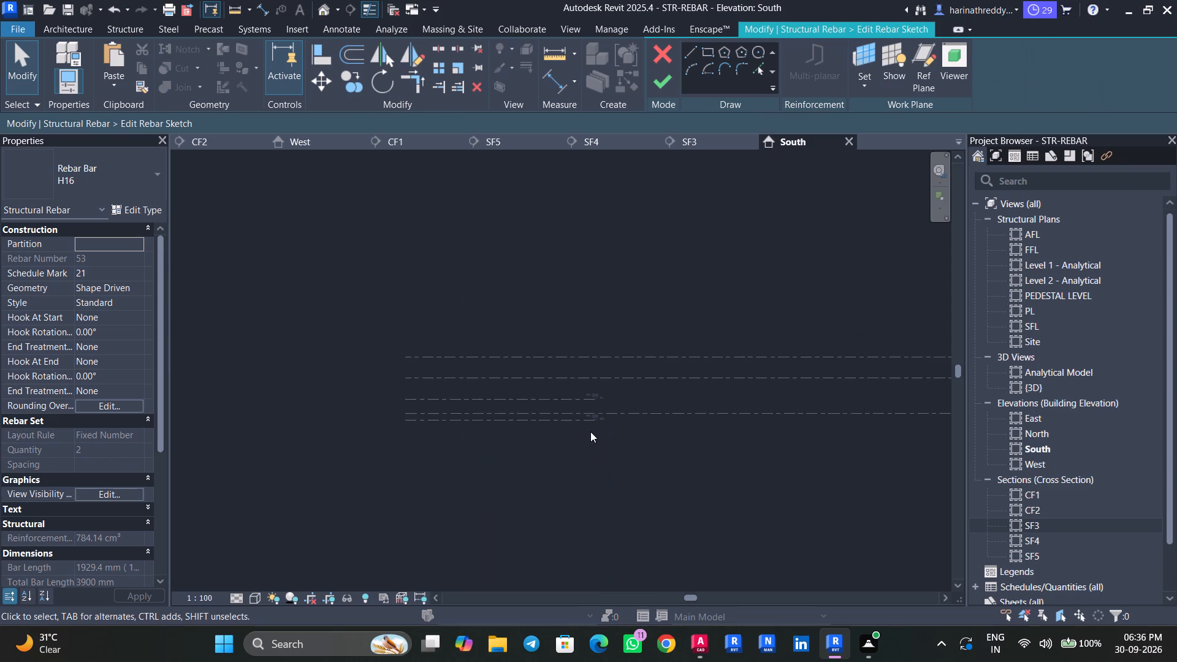
pyautogui.scroll(-12, 675, 435)
pyautogui.moveTo(807, 454); pyautogui.dragTo(659, 468, button='middle')
pyautogui.scroll(11, 704, 444)
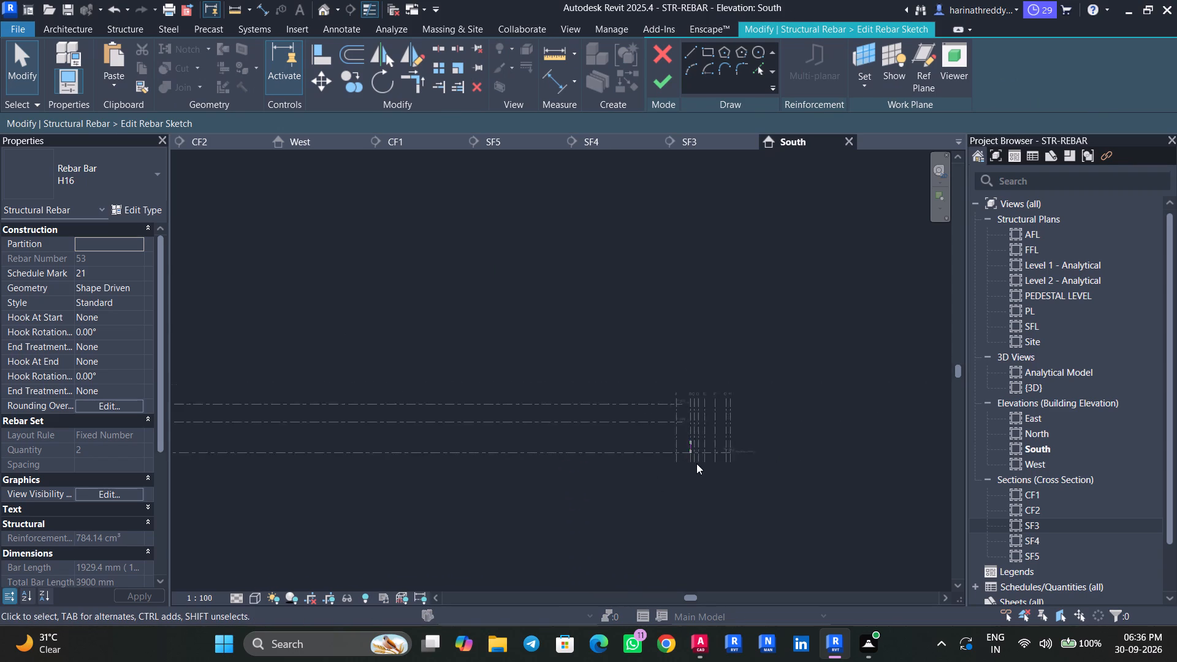
pyautogui.scroll(20, 696, 463)
pyautogui.scroll(18, 696, 463)
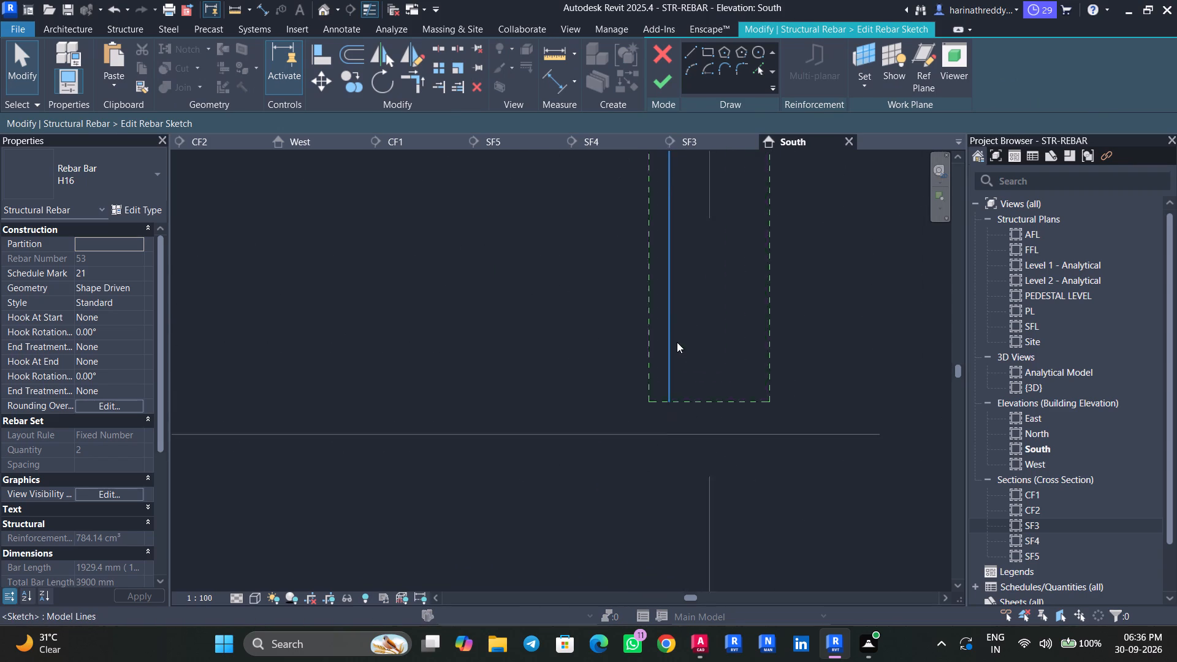
pyautogui.scroll(1, 677, 342)
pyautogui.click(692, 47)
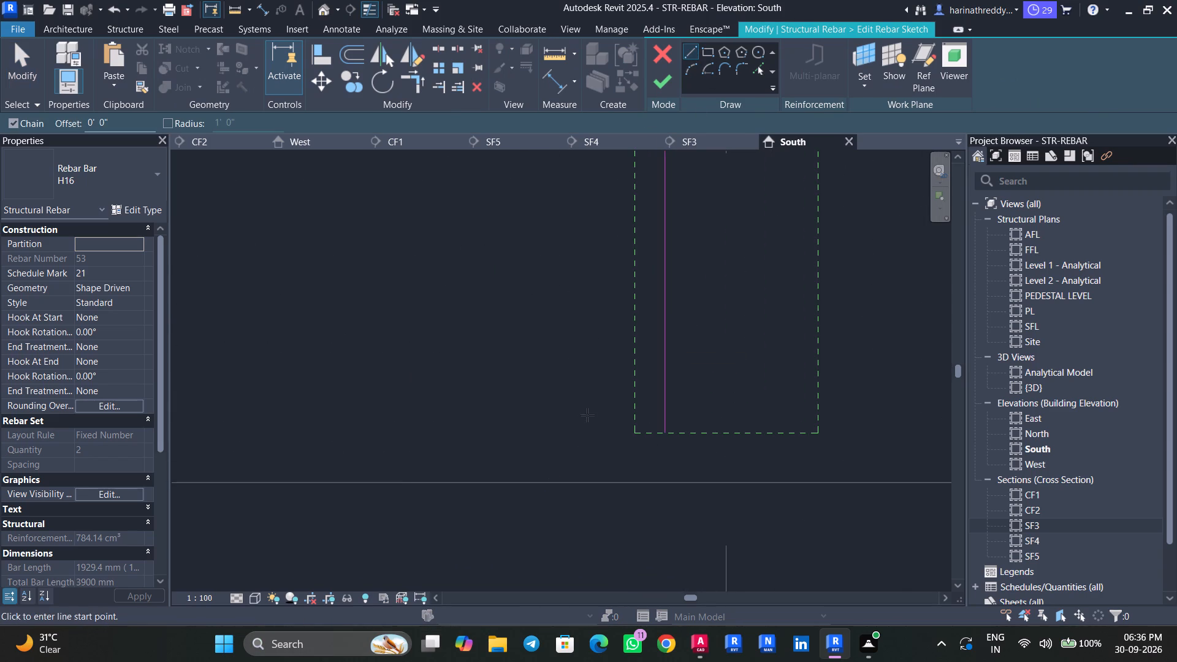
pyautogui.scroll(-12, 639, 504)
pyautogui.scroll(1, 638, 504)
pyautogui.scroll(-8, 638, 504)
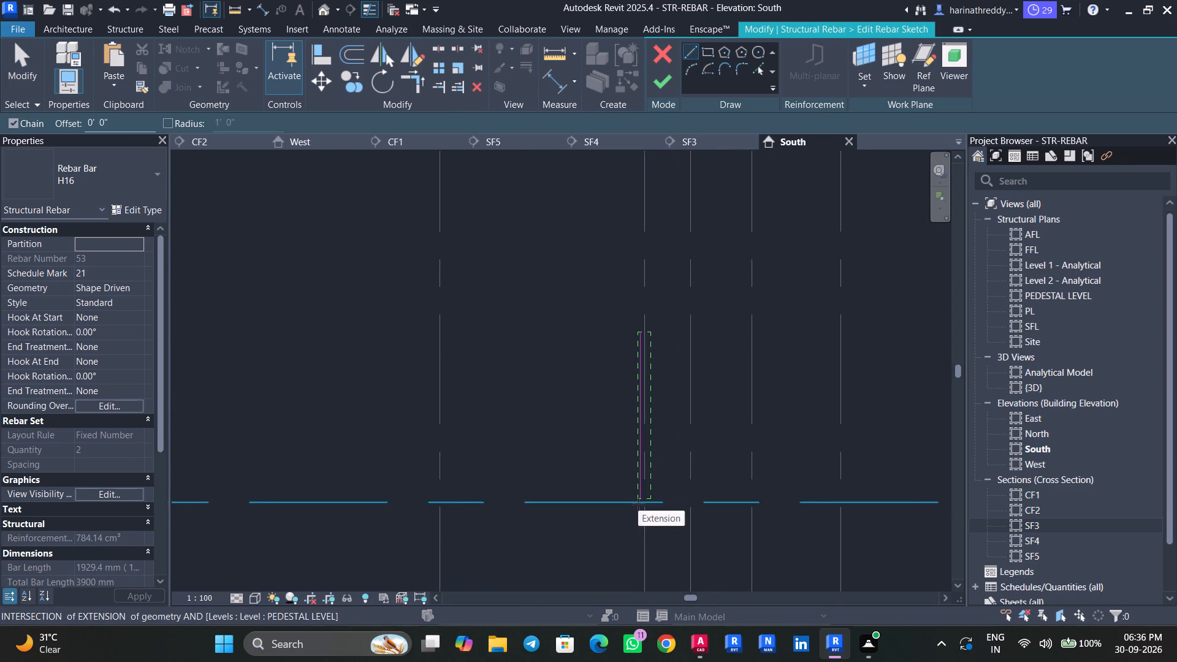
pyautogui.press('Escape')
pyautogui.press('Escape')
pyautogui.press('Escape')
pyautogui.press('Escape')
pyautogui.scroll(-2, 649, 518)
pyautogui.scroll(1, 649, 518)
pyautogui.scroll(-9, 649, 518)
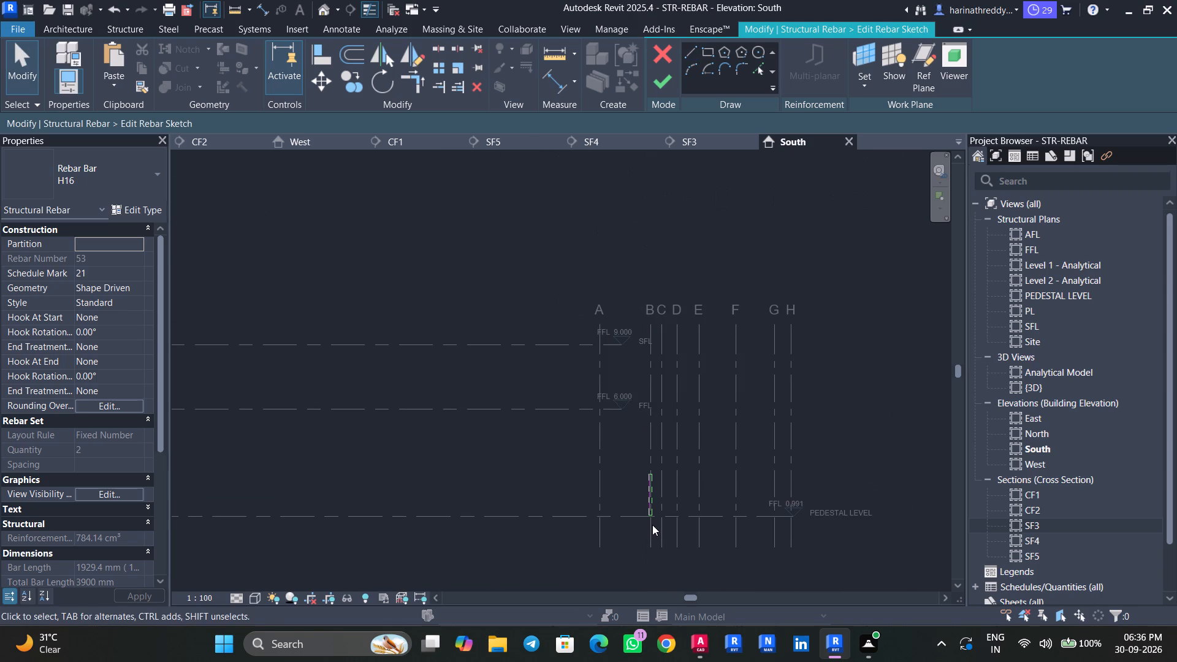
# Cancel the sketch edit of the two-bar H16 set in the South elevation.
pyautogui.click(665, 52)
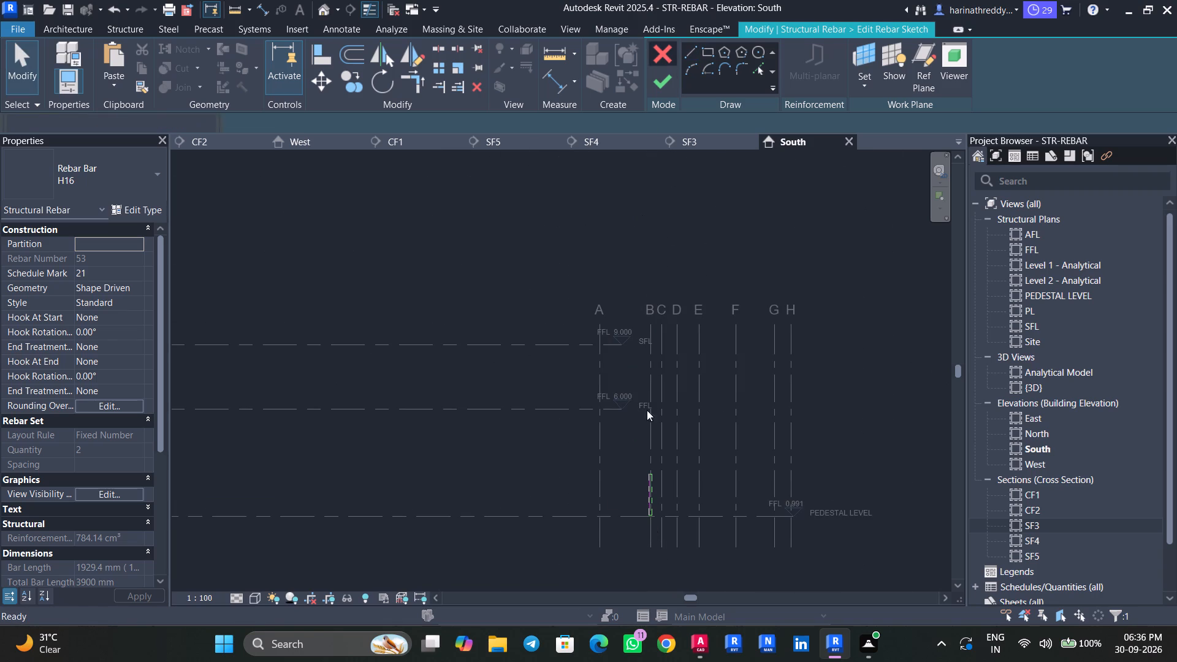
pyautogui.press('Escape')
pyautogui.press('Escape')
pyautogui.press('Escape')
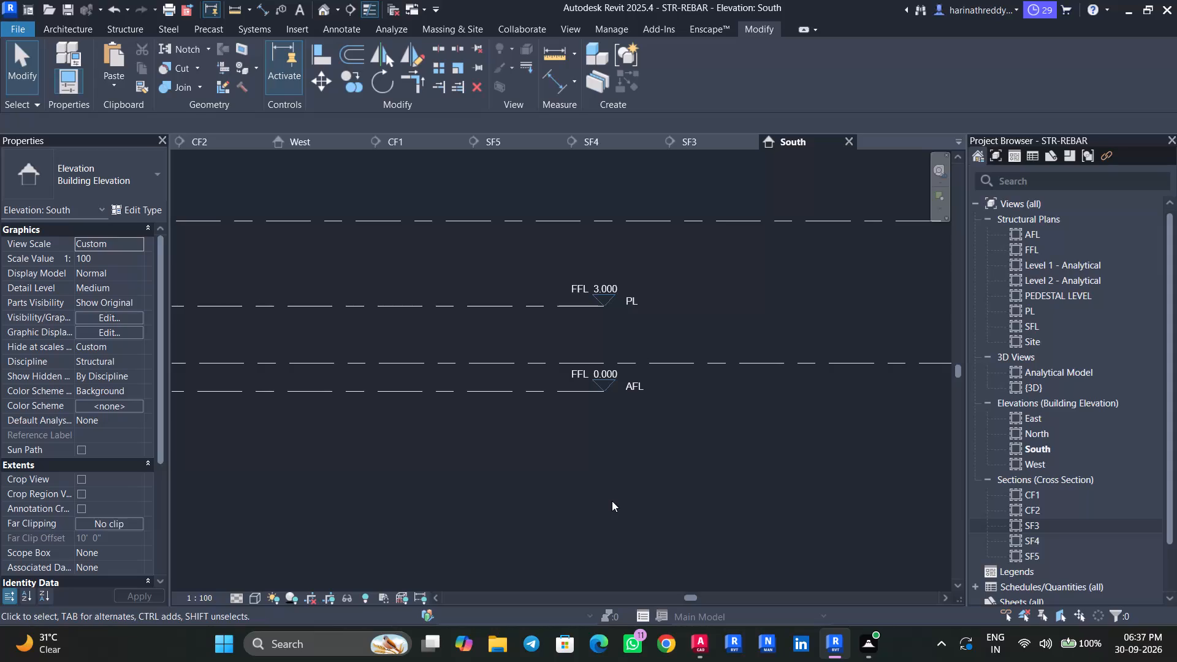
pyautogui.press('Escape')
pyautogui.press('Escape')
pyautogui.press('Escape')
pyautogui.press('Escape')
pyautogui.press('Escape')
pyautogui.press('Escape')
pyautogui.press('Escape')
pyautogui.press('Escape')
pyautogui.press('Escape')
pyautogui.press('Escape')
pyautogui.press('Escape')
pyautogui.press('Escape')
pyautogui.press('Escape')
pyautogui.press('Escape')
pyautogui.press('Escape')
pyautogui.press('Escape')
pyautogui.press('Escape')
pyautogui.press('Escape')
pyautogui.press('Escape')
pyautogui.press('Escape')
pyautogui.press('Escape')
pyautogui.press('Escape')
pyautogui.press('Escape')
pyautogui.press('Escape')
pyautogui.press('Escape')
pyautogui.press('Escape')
# Open the 3D view and examine the bottom ends of the four-bar bent H12 set at the column's footing.
pyautogui.click(325, 7)
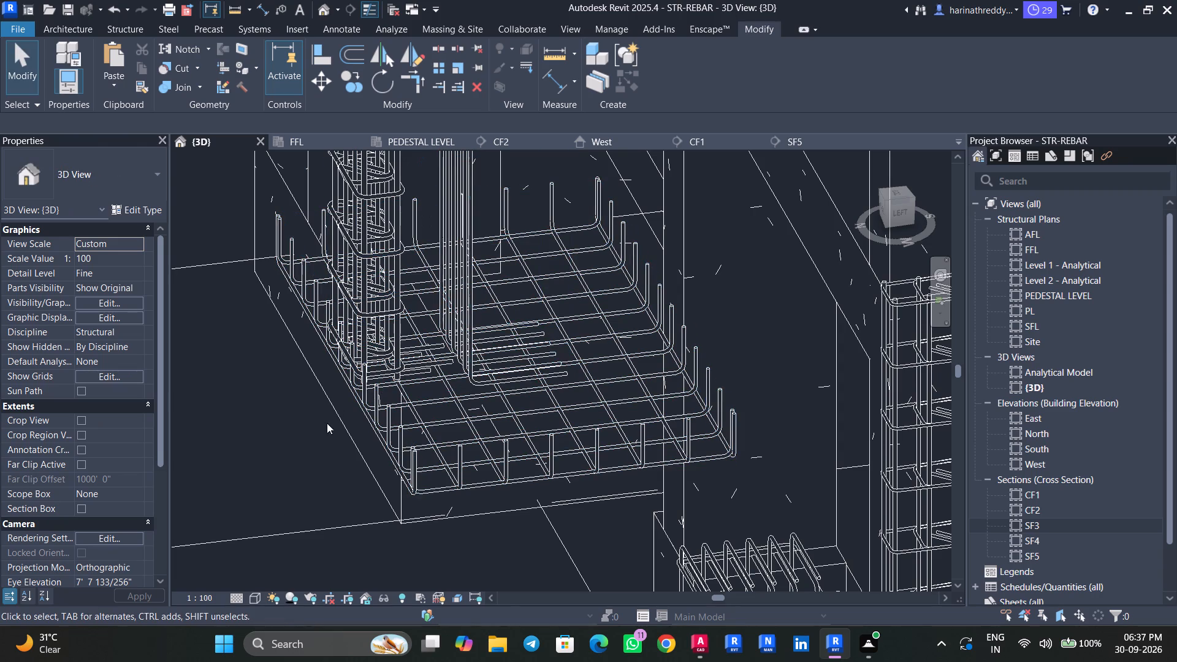
pyautogui.moveTo(303, 428); pyautogui.dragTo(306, 518, button='middle')
pyautogui.scroll(1, 306, 518)
pyautogui.scroll(-2, 305, 514)
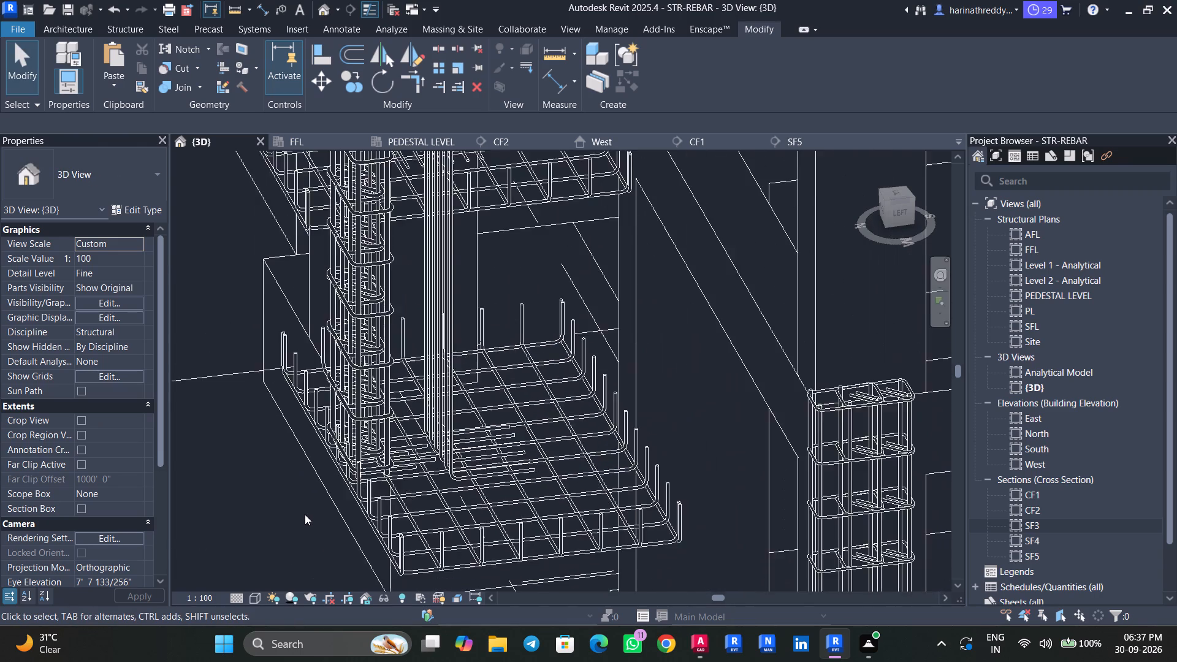
pyautogui.scroll(-6, 305, 514)
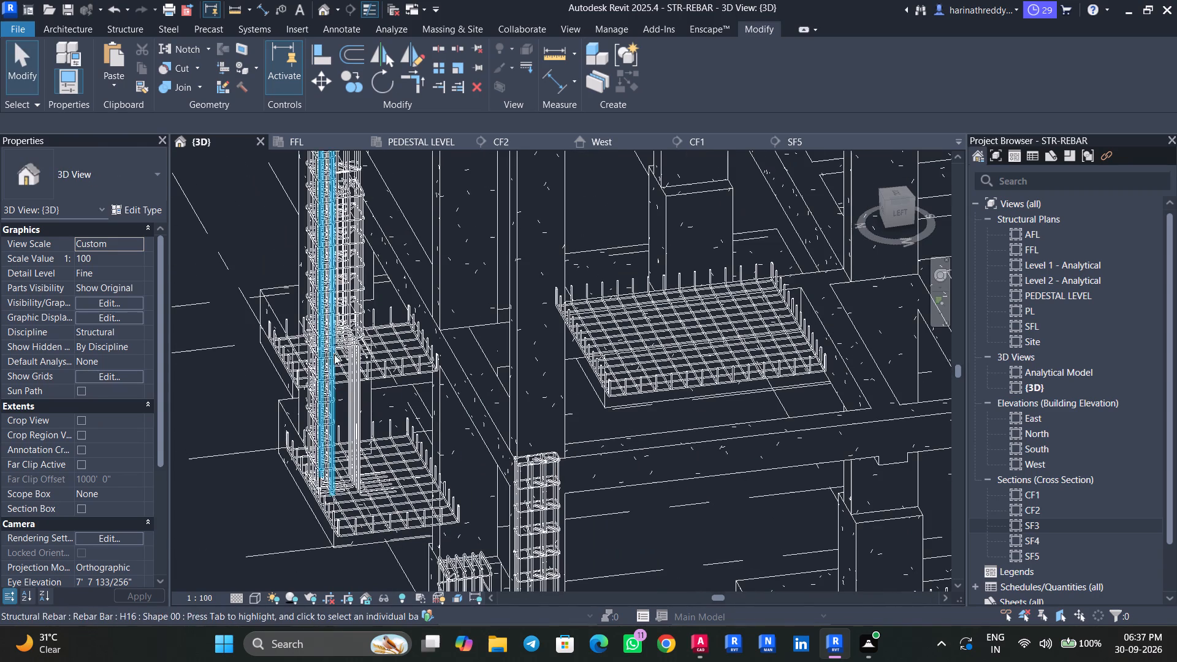
pyautogui.scroll(12, 365, 303)
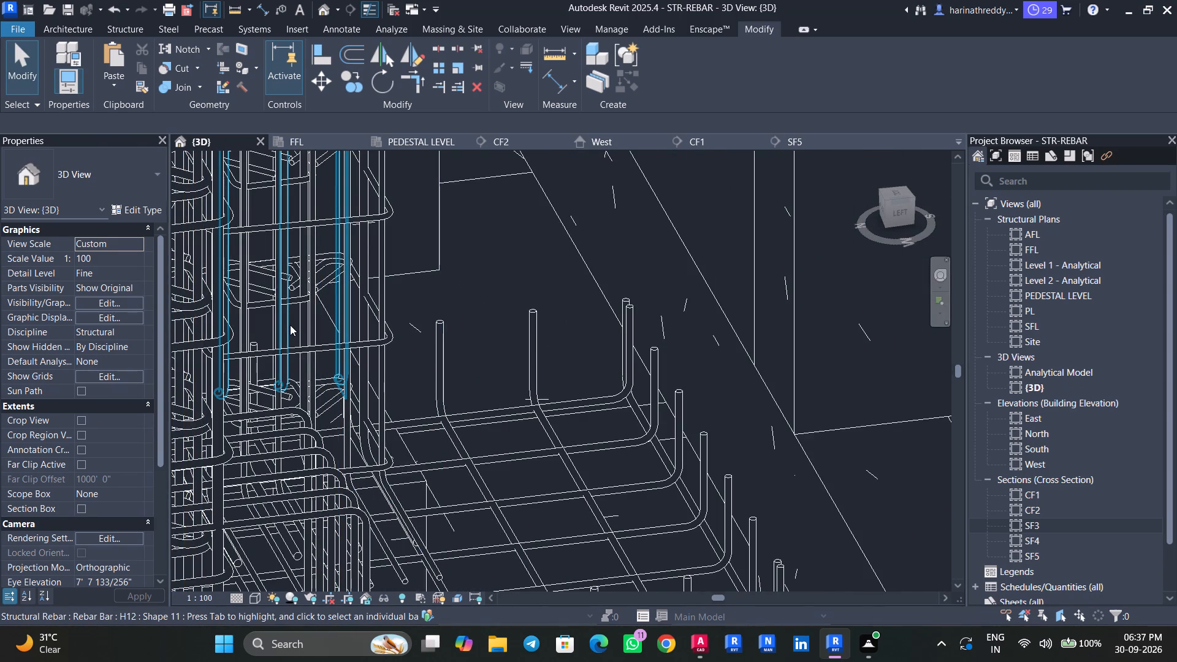
pyautogui.click(290, 325)
pyautogui.scroll(-8, 289, 324)
pyautogui.keyDown('shift'); pyautogui.moveTo(362, 385); pyautogui.dragTo(458, 352, button='middle'); pyautogui.keyUp('shift')
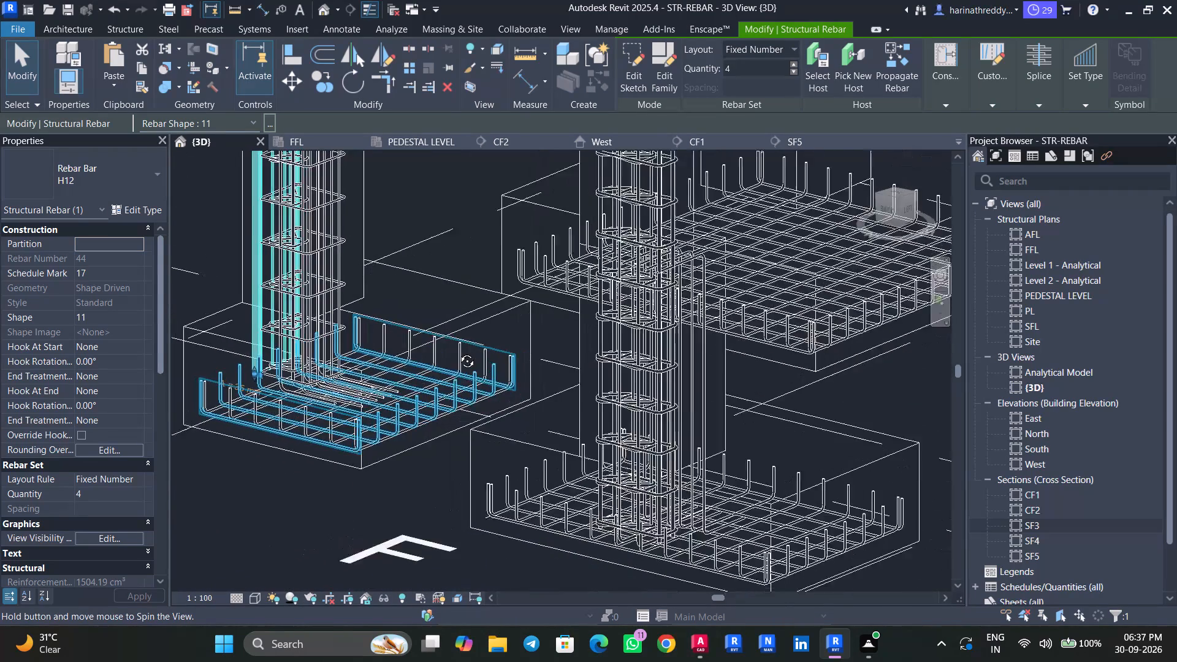
pyautogui.keyDown('shift'); pyautogui.moveTo(458, 352); pyautogui.dragTo(459, 352, button='middle'); pyautogui.keyUp('shift')
pyautogui.press('Escape')
pyautogui.press('Escape')
# Examine the column and pedestal bars' bottom ends in the footings around grids F, G and H from several sides.
pyautogui.moveTo(428, 465); pyautogui.dragTo(506, 513, button='middle')
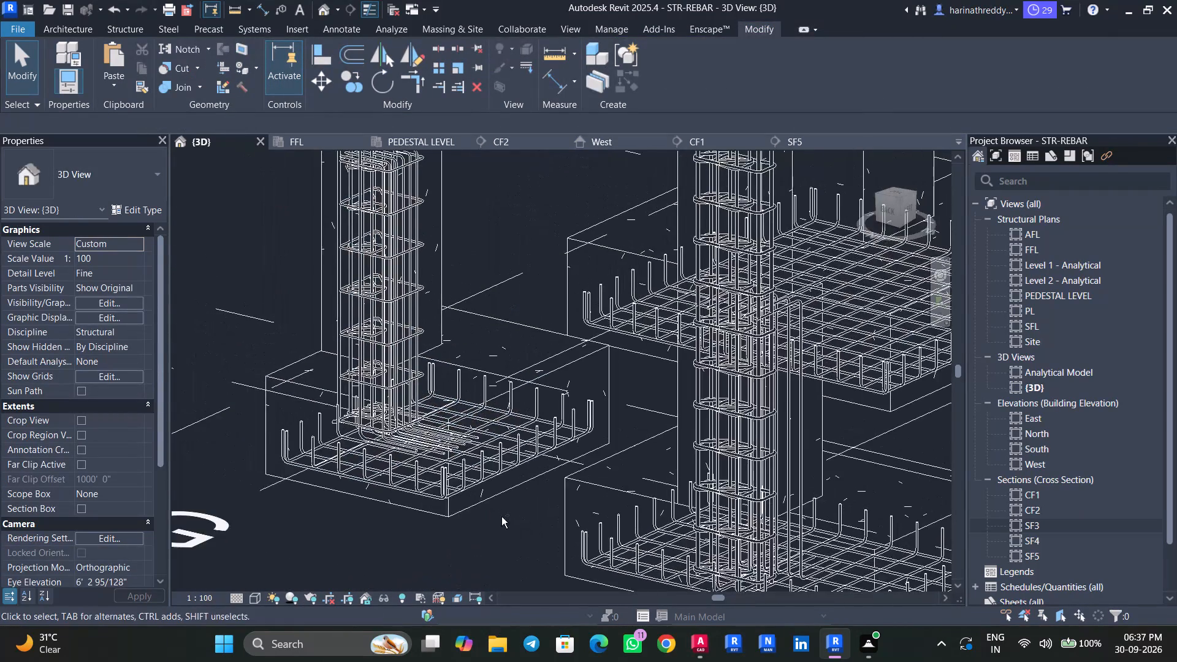
pyautogui.keyDown('shift'); pyautogui.moveTo(503, 517); pyautogui.dragTo(760, 517, button='middle'); pyautogui.keyUp('shift')
pyautogui.keyDown('shift'); pyautogui.scroll(1, 514, 512); pyautogui.keyUp('shift')
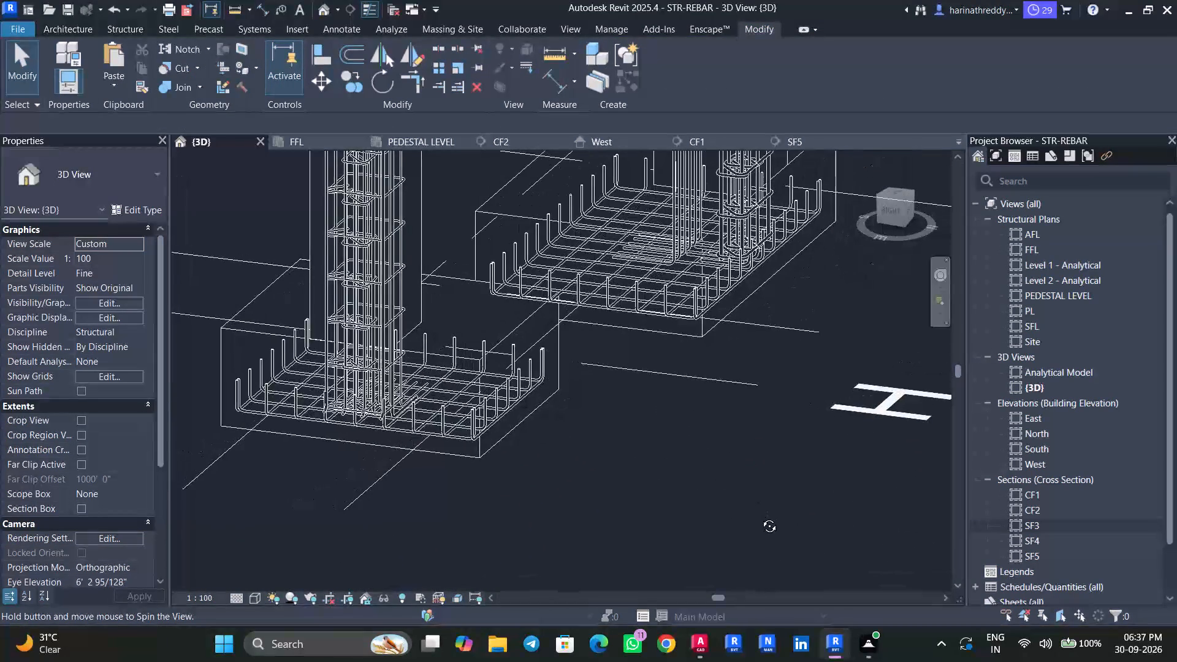
pyautogui.keyDown('shift'); pyautogui.moveTo(760, 517); pyautogui.dragTo(636, 538, button='middle'); pyautogui.keyUp('shift')
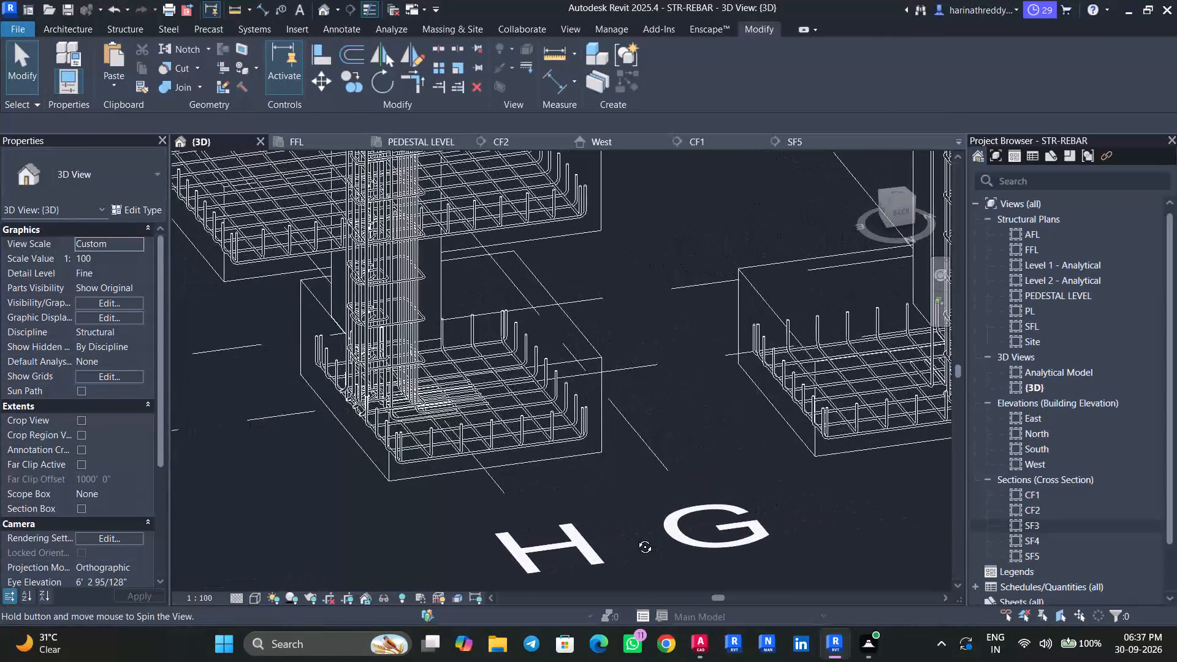
pyautogui.keyDown('shift'); pyautogui.moveTo(636, 538); pyautogui.dragTo(688, 529, button='middle'); pyautogui.keyUp('shift')
pyautogui.scroll(-7, 665, 515)
pyautogui.keyDown('shift'); pyautogui.moveTo(424, 510); pyautogui.dragTo(429, 515, button='middle'); pyautogui.keyUp('shift')
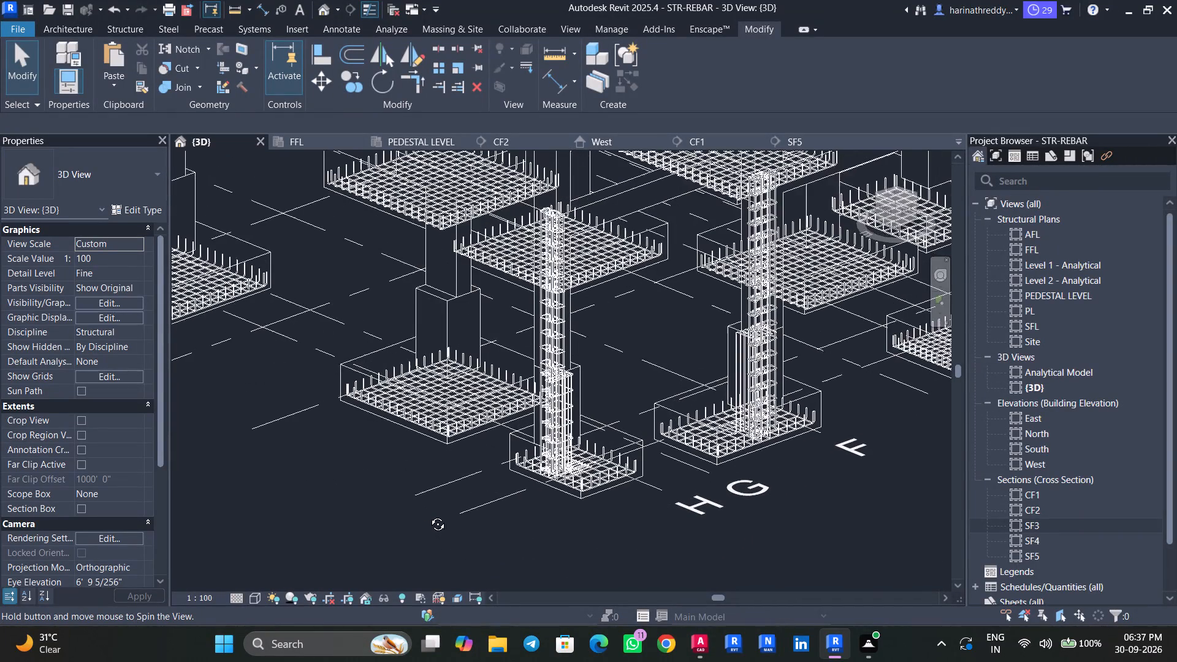
pyautogui.keyDown('shift'); pyautogui.moveTo(429, 515); pyautogui.dragTo(337, 524, button='middle'); pyautogui.keyUp('shift')
pyautogui.scroll(7, 543, 432)
pyautogui.scroll(-1, 543, 432)
pyautogui.scroll(2, 543, 432)
pyautogui.moveTo(464, 443); pyautogui.dragTo(448, 448, button='middle')
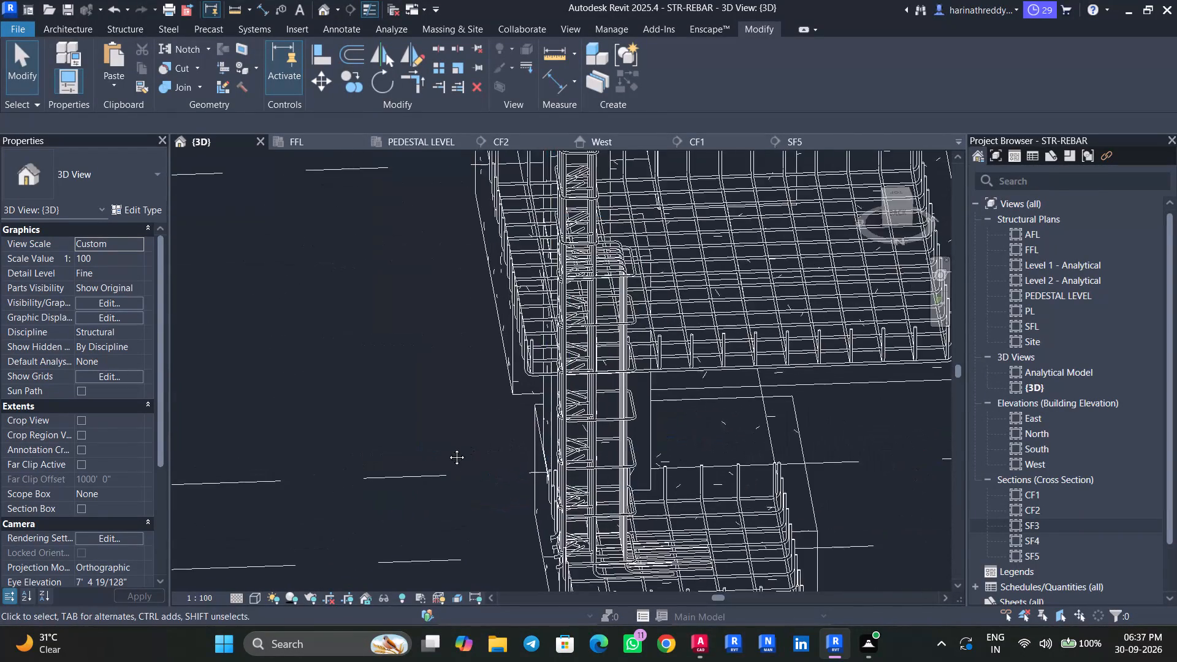
pyautogui.moveTo(448, 448); pyautogui.dragTo(383, 460, button='middle')
pyautogui.scroll(1, 382, 461)
pyautogui.scroll(3, 530, 371)
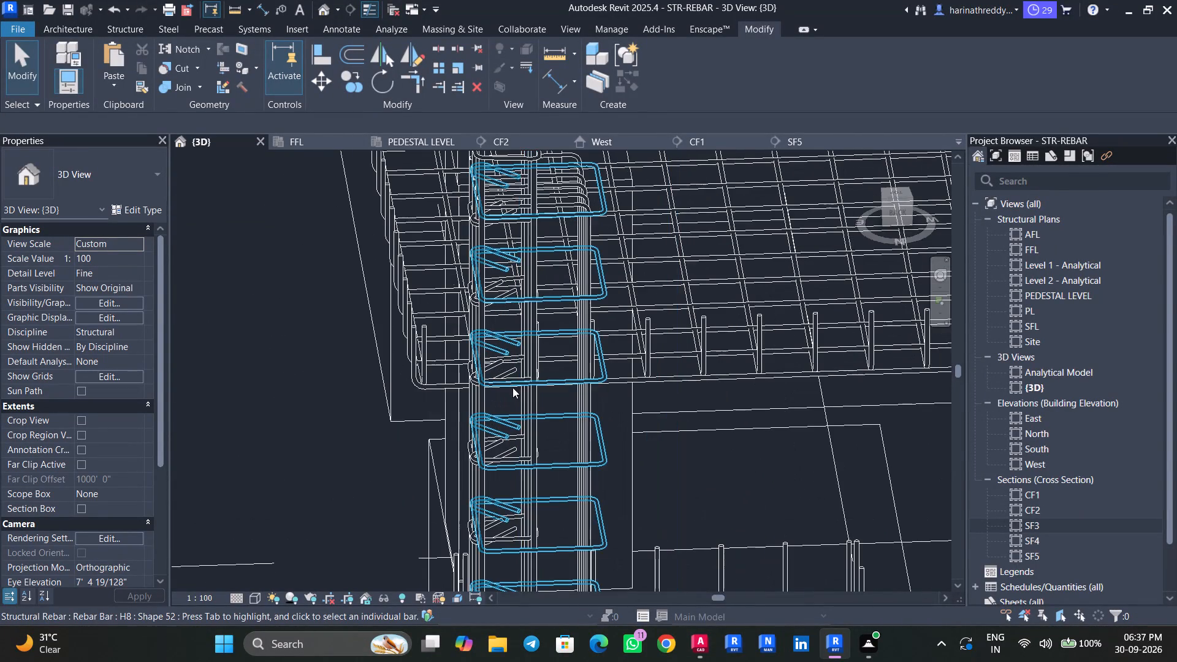
pyautogui.keyDown('shift'); pyautogui.moveTo(533, 411); pyautogui.dragTo(457, 419, button='middle'); pyautogui.keyUp('shift')
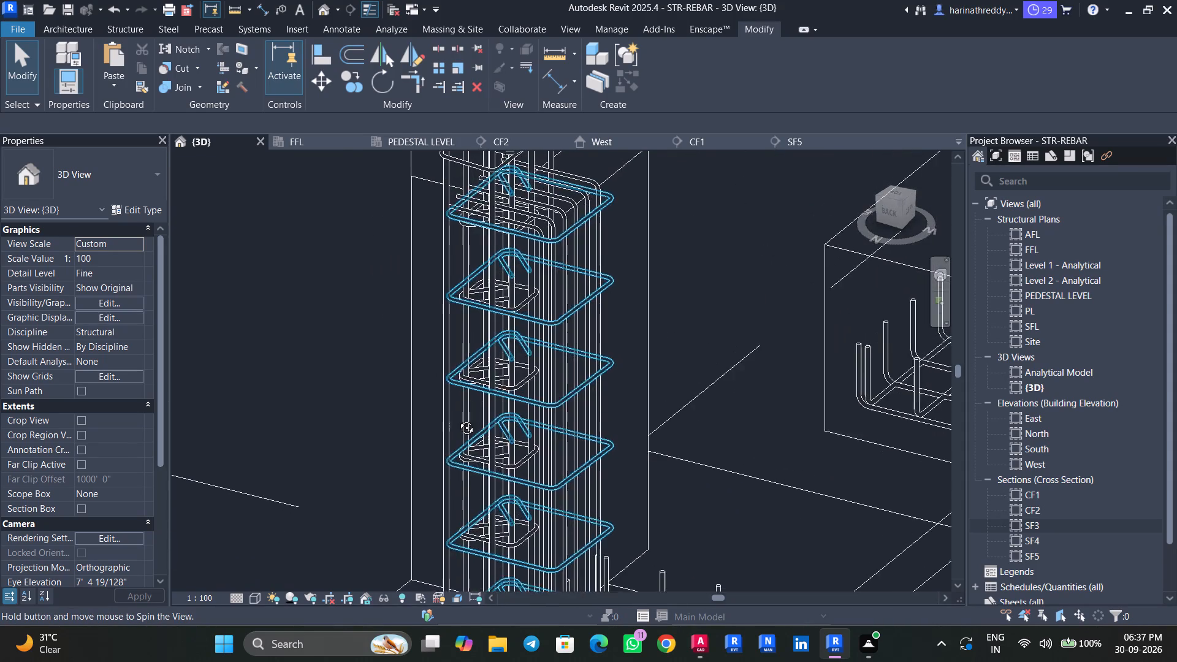
pyautogui.keyDown('shift'); pyautogui.moveTo(457, 419); pyautogui.dragTo(501, 404, button='middle'); pyautogui.keyUp('shift')
pyautogui.moveTo(550, 442); pyautogui.dragTo(497, 159, button='middle')
pyautogui.scroll(-3, 578, 405)
pyautogui.scroll(1, 578, 405)
pyautogui.scroll(-2, 578, 405)
pyautogui.scroll(1, 745, 451)
pyautogui.moveTo(747, 451); pyautogui.dragTo(402, 415, button='middle')
pyautogui.moveTo(568, 450); pyautogui.dragTo(406, 446, button='middle')
pyautogui.scroll(1, 607, 441)
pyautogui.scroll(-1, 607, 441)
pyautogui.scroll(3, 607, 441)
pyautogui.keyDown('shift'); pyautogui.moveTo(627, 454); pyautogui.dragTo(625, 468, button='middle'); pyautogui.keyUp('shift')
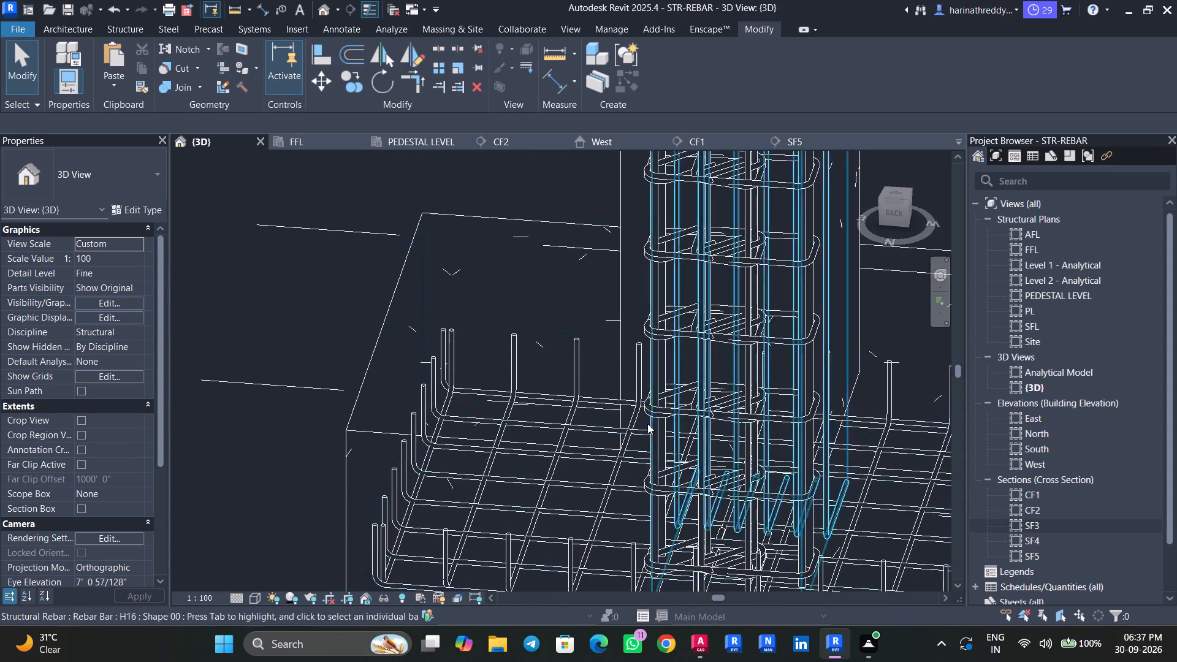
# Select the straight two-bar H16 set in the SF4 column near grid F and open its sketch, viewed from the back.
pyautogui.click(661, 386)
pyautogui.scroll(-11, 661, 386)
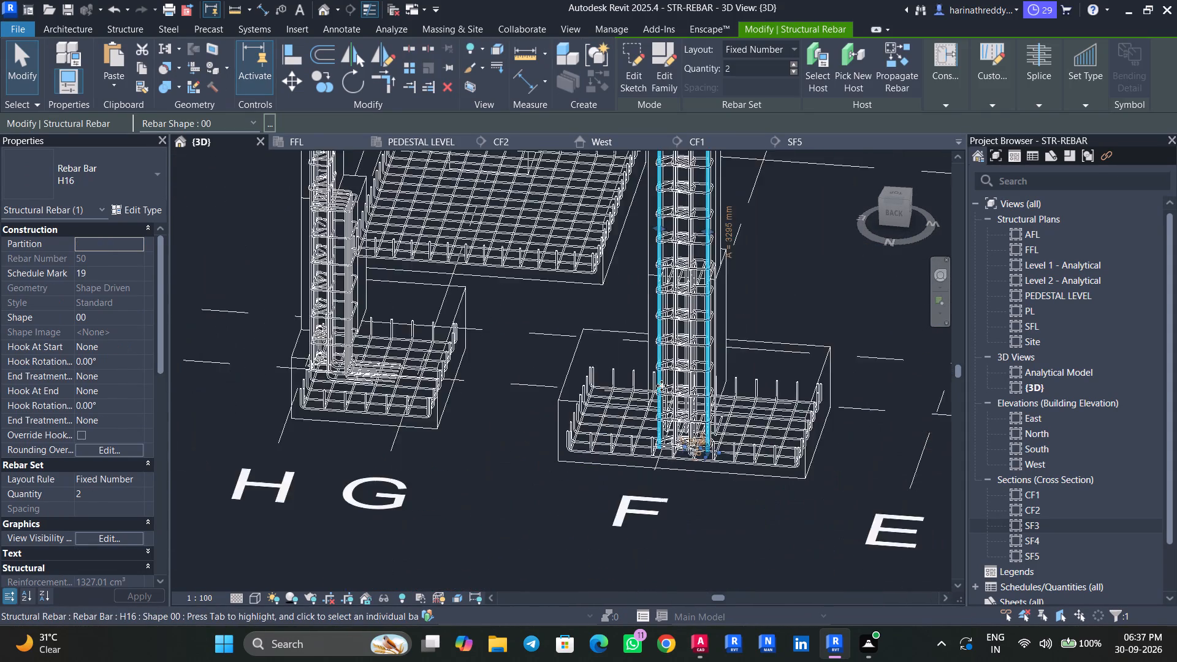
pyautogui.scroll(-1, 661, 386)
pyautogui.keyDown('shift'); pyautogui.moveTo(655, 443); pyautogui.dragTo(841, 417, button='middle'); pyautogui.keyUp('shift')
pyautogui.scroll(9, 629, 308)
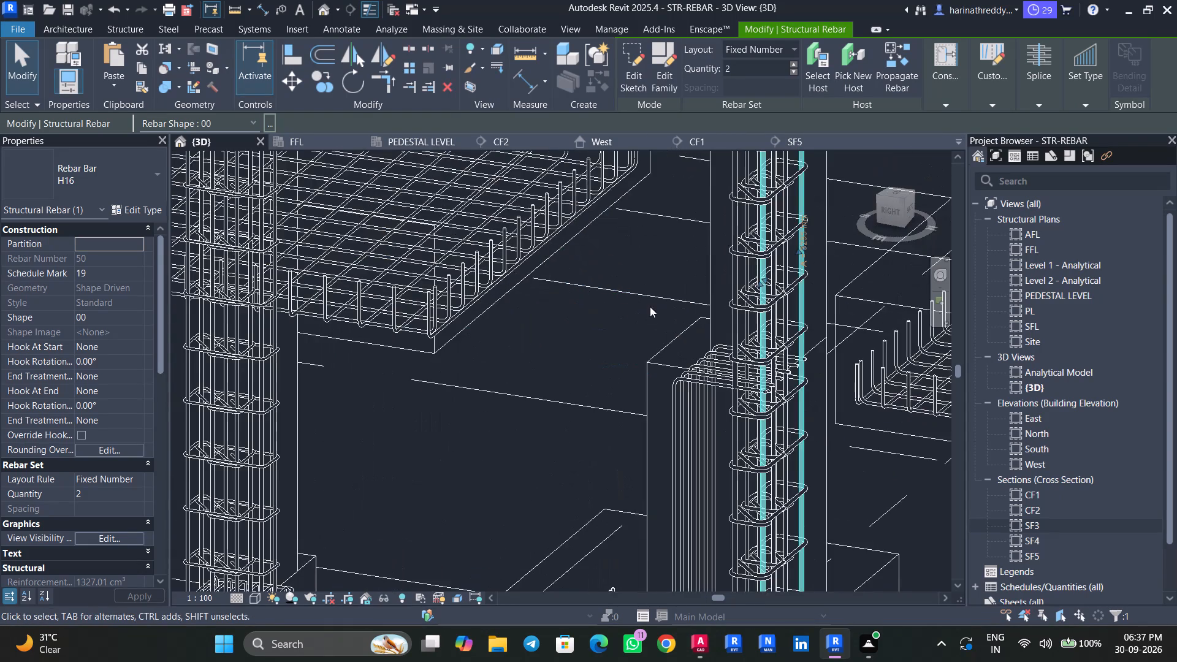
pyautogui.moveTo(650, 306); pyautogui.dragTo(546, 316, button='middle')
pyautogui.scroll(-1, 537, 313)
pyautogui.keyDown('shift'); pyautogui.moveTo(791, 439); pyautogui.dragTo(779, 436, button='middle'); pyautogui.keyUp('shift')
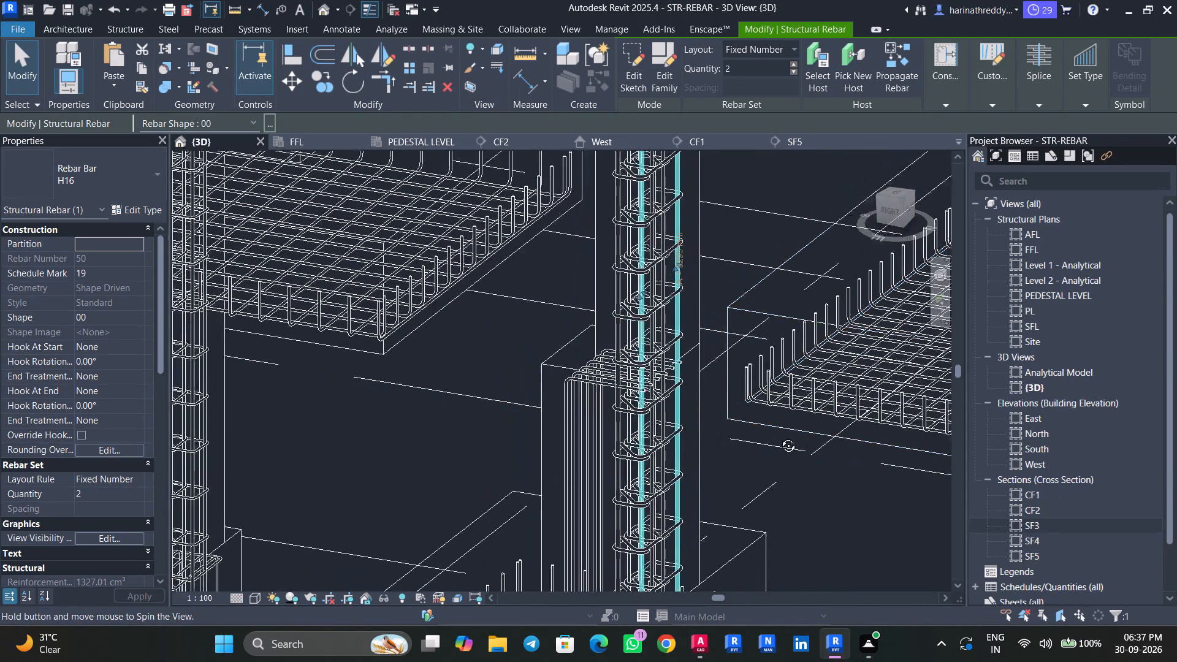
pyautogui.keyDown('shift'); pyautogui.moveTo(779, 436); pyautogui.dragTo(599, 427, button='middle'); pyautogui.keyUp('shift')
pyautogui.moveTo(580, 424); pyautogui.dragTo(556, 253, button='middle')
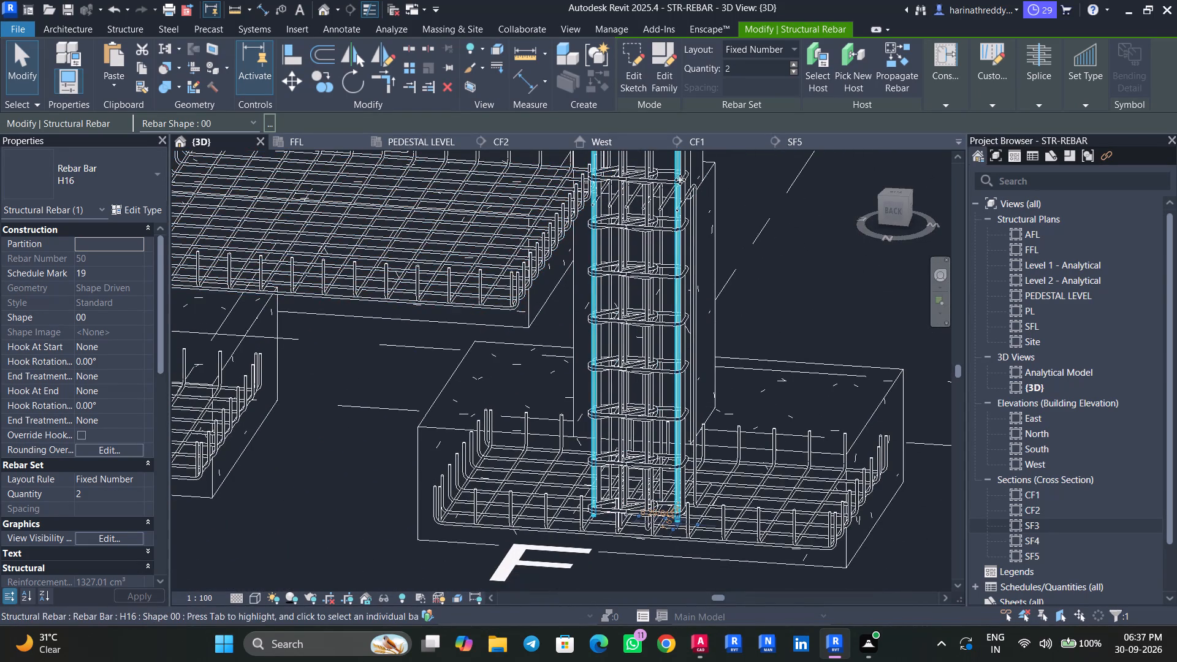
pyautogui.click(628, 77)
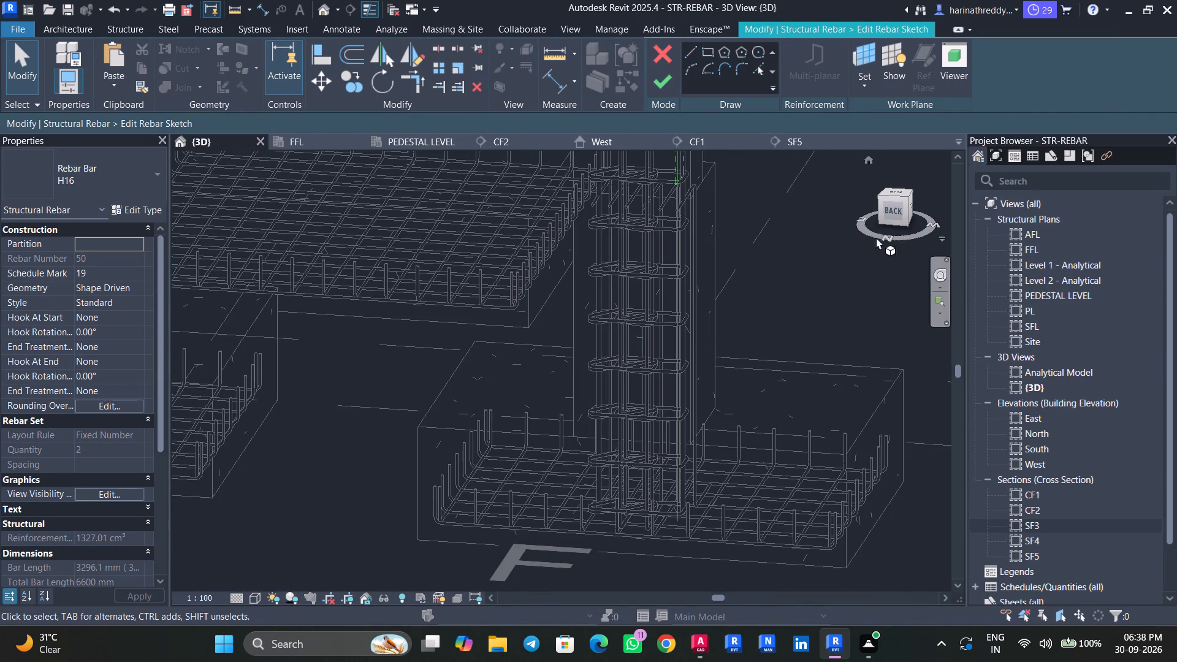
pyautogui.click(891, 210)
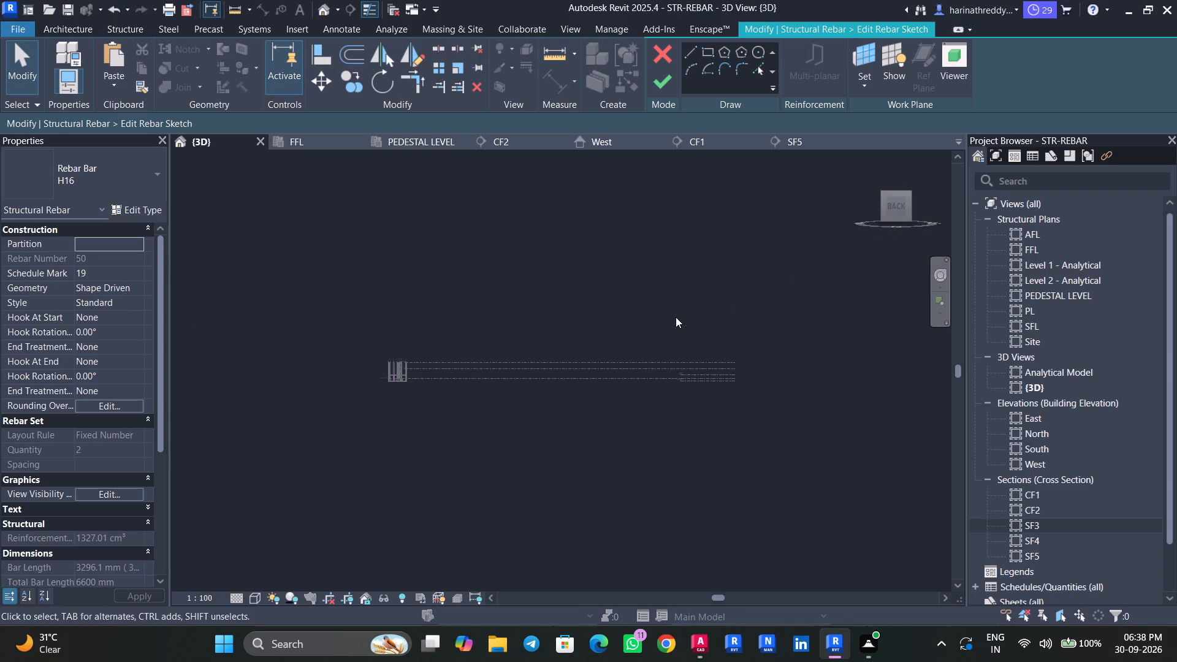
pyautogui.scroll(3, 394, 392)
pyautogui.scroll(-1, 408, 379)
pyautogui.scroll(20, 408, 379)
pyautogui.scroll(9, 408, 379)
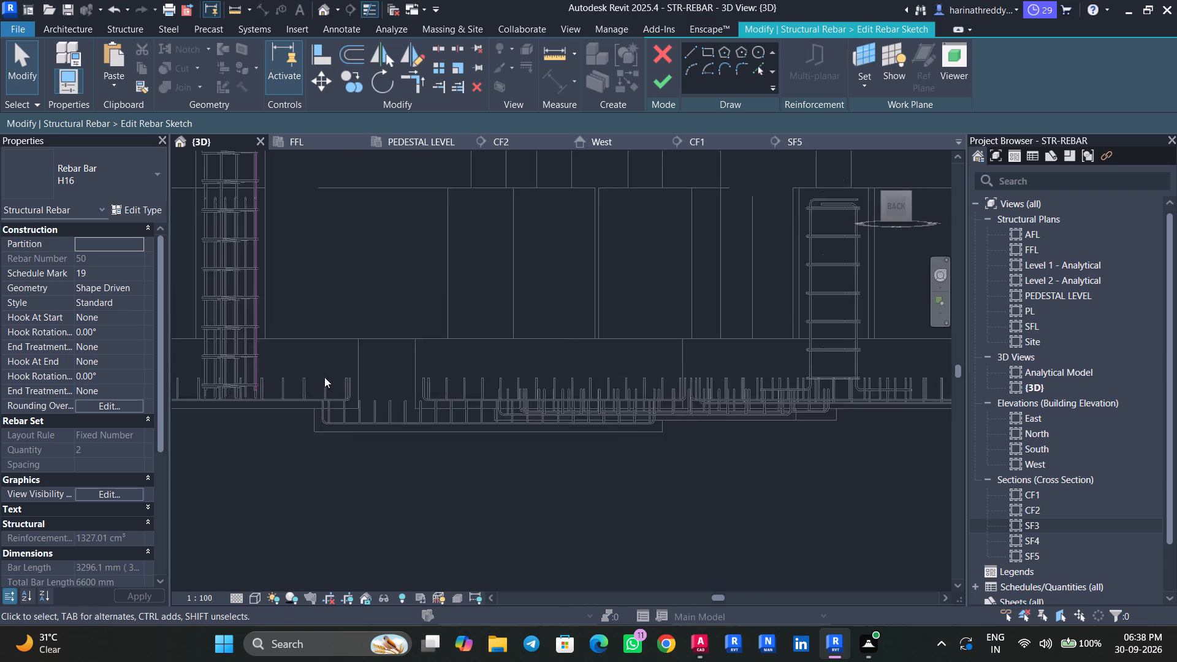
pyautogui.scroll(5, 324, 377)
pyautogui.moveTo(281, 386); pyautogui.dragTo(577, 395, button='middle')
pyautogui.scroll(5, 508, 390)
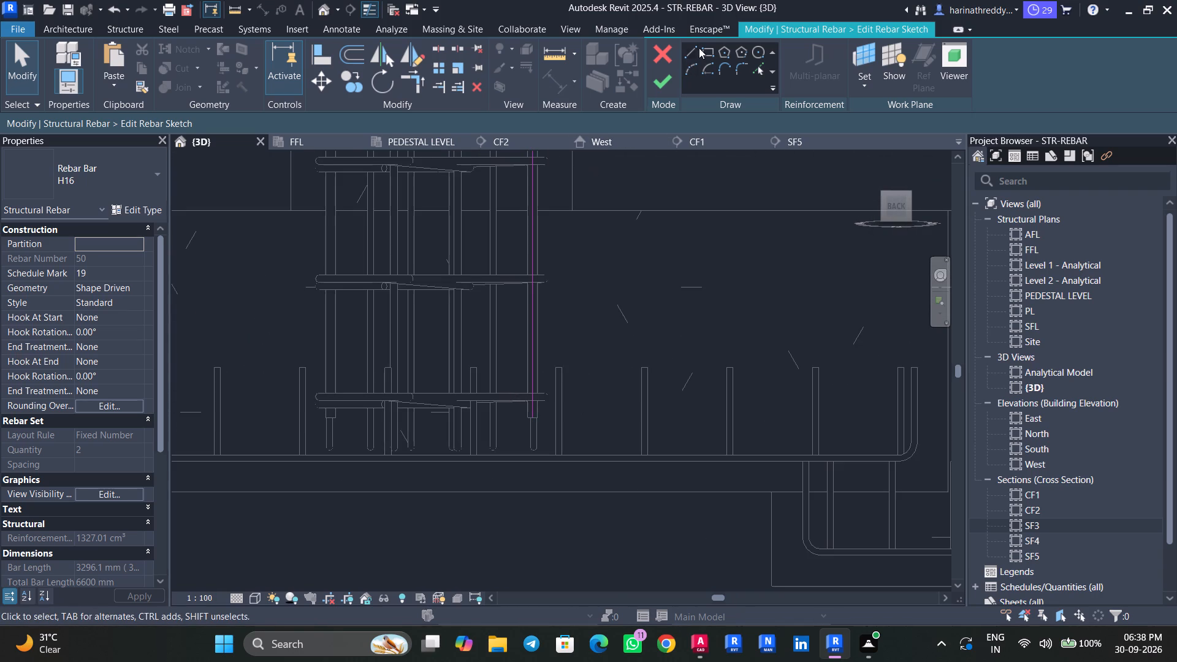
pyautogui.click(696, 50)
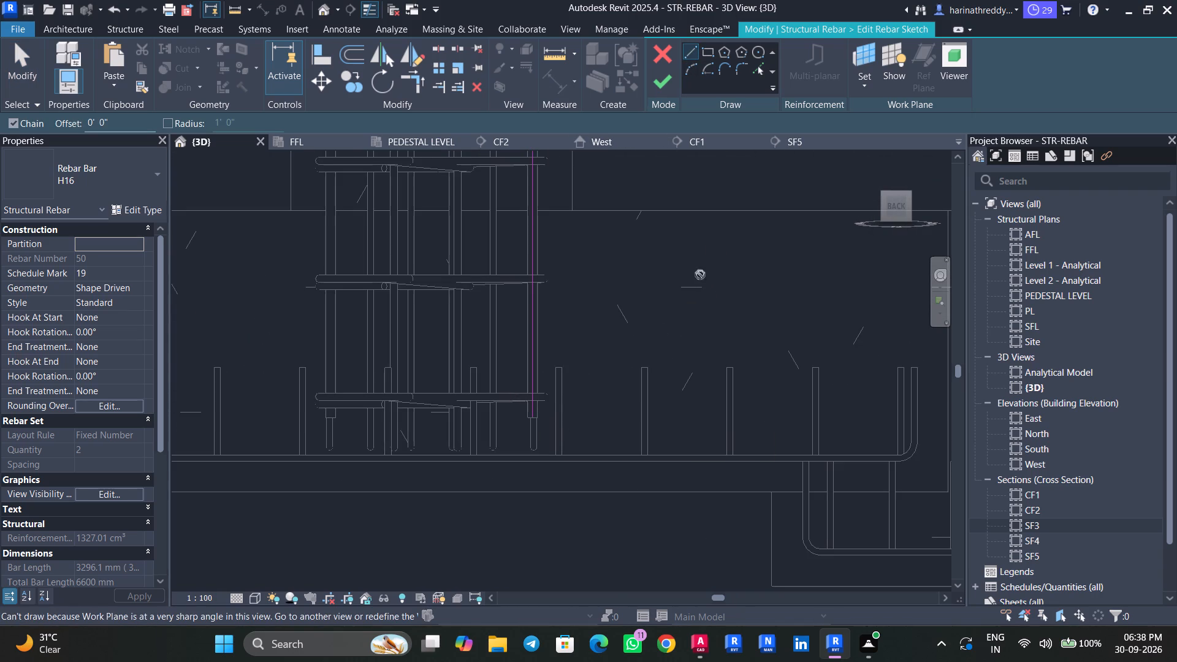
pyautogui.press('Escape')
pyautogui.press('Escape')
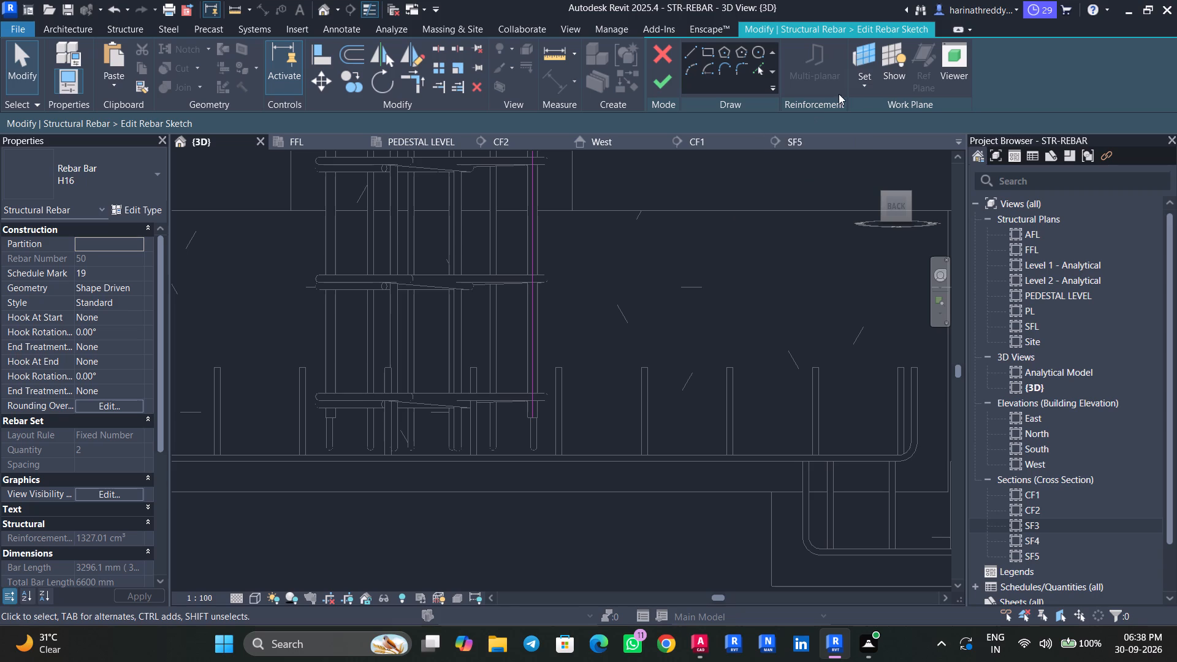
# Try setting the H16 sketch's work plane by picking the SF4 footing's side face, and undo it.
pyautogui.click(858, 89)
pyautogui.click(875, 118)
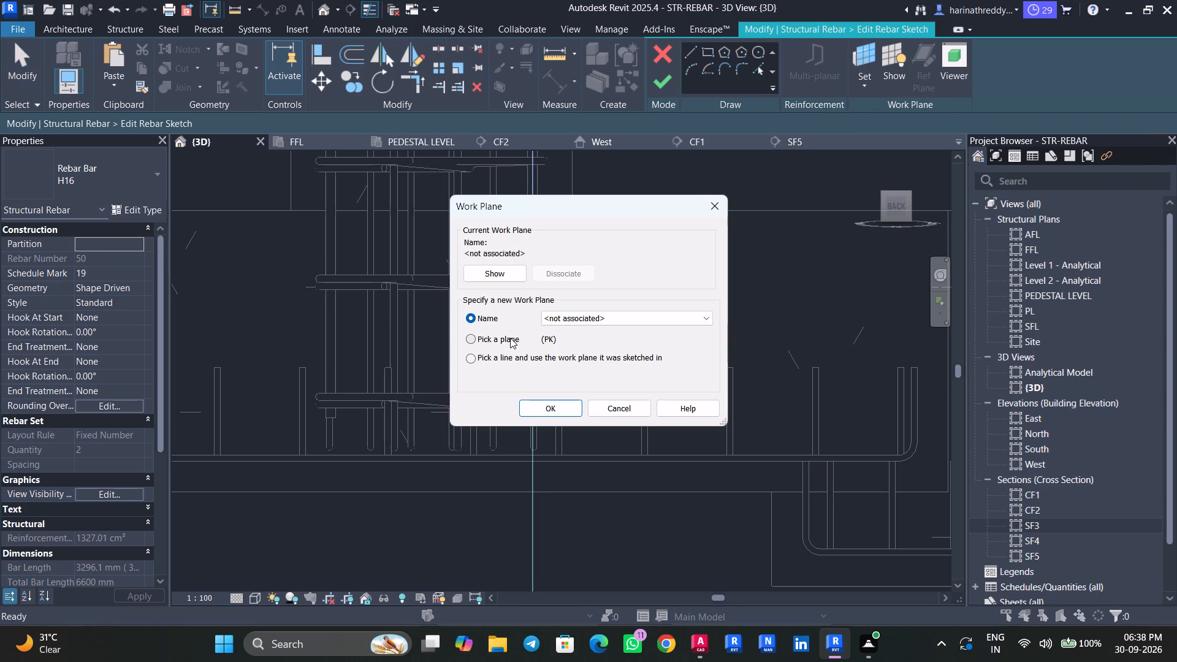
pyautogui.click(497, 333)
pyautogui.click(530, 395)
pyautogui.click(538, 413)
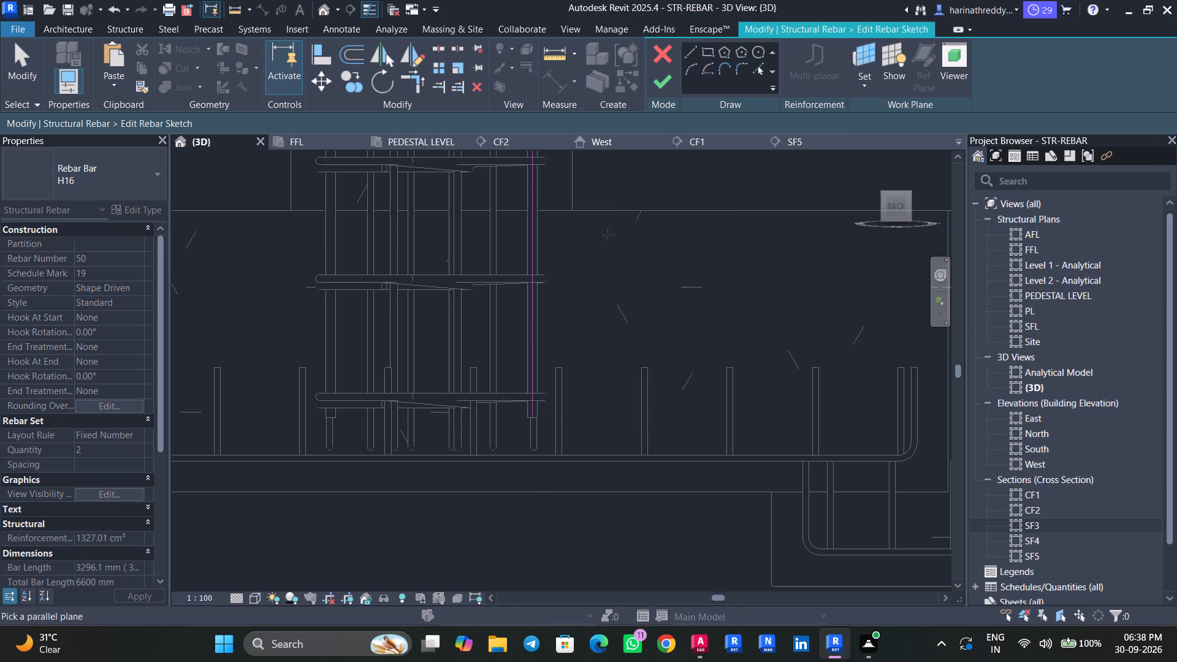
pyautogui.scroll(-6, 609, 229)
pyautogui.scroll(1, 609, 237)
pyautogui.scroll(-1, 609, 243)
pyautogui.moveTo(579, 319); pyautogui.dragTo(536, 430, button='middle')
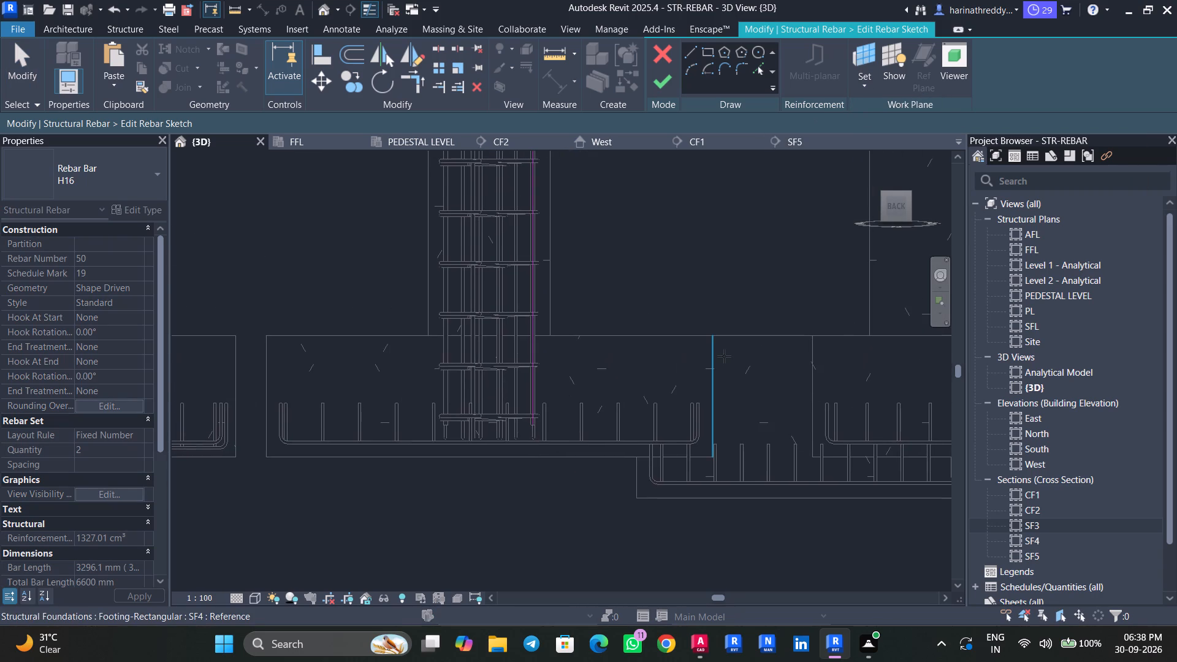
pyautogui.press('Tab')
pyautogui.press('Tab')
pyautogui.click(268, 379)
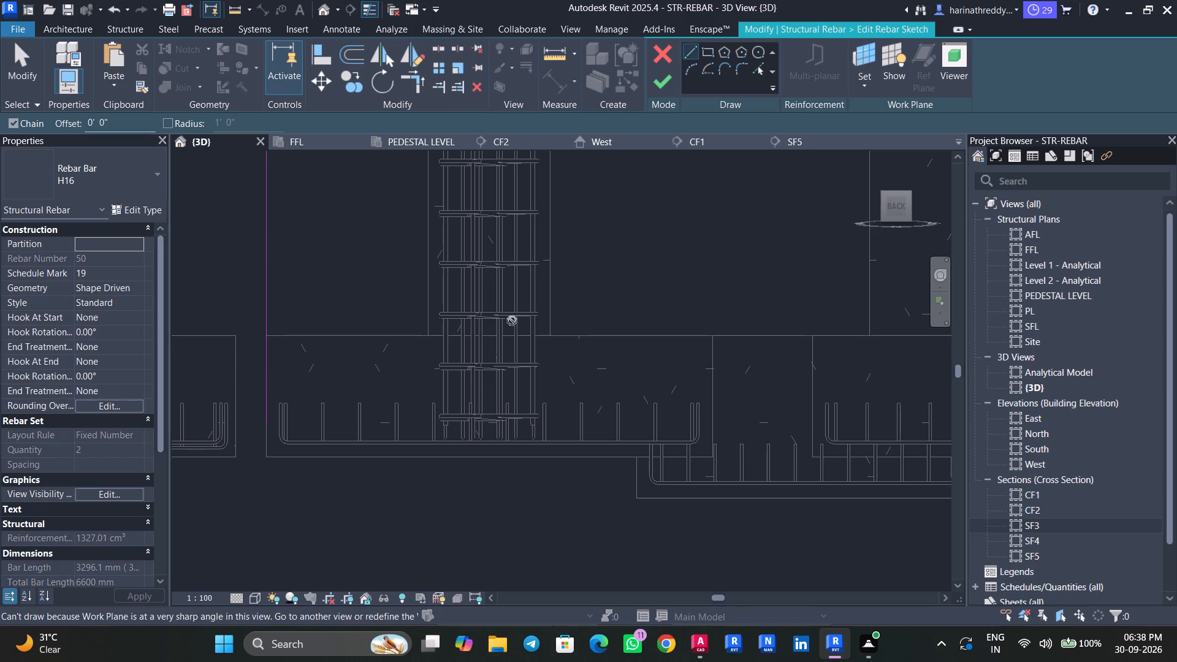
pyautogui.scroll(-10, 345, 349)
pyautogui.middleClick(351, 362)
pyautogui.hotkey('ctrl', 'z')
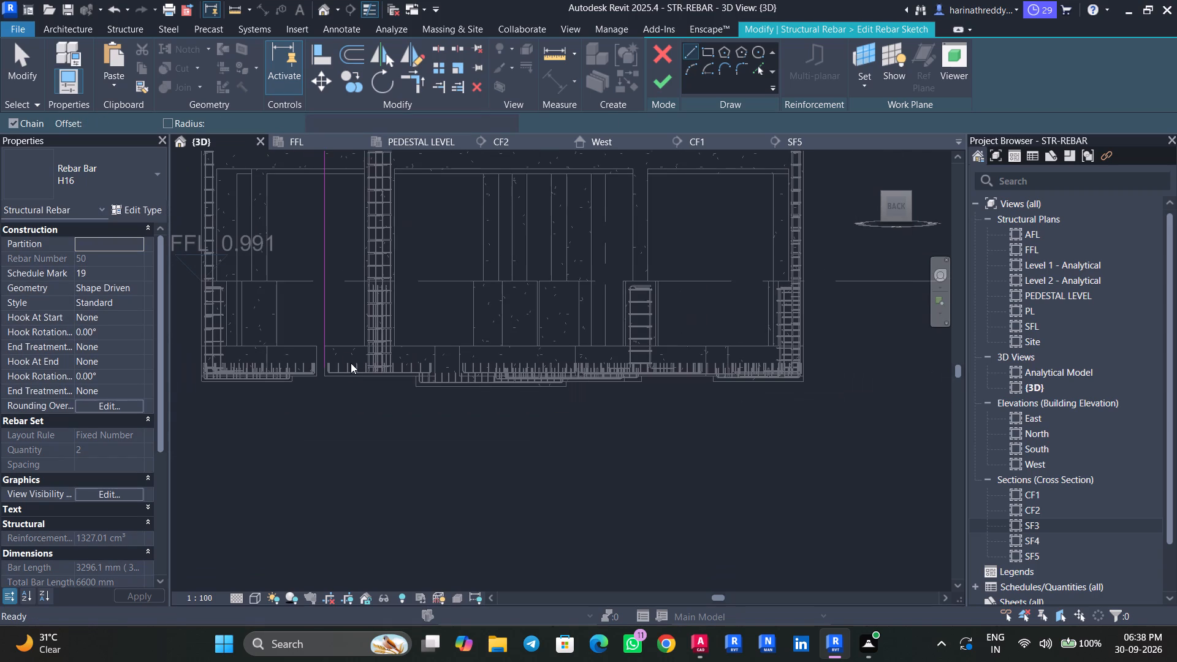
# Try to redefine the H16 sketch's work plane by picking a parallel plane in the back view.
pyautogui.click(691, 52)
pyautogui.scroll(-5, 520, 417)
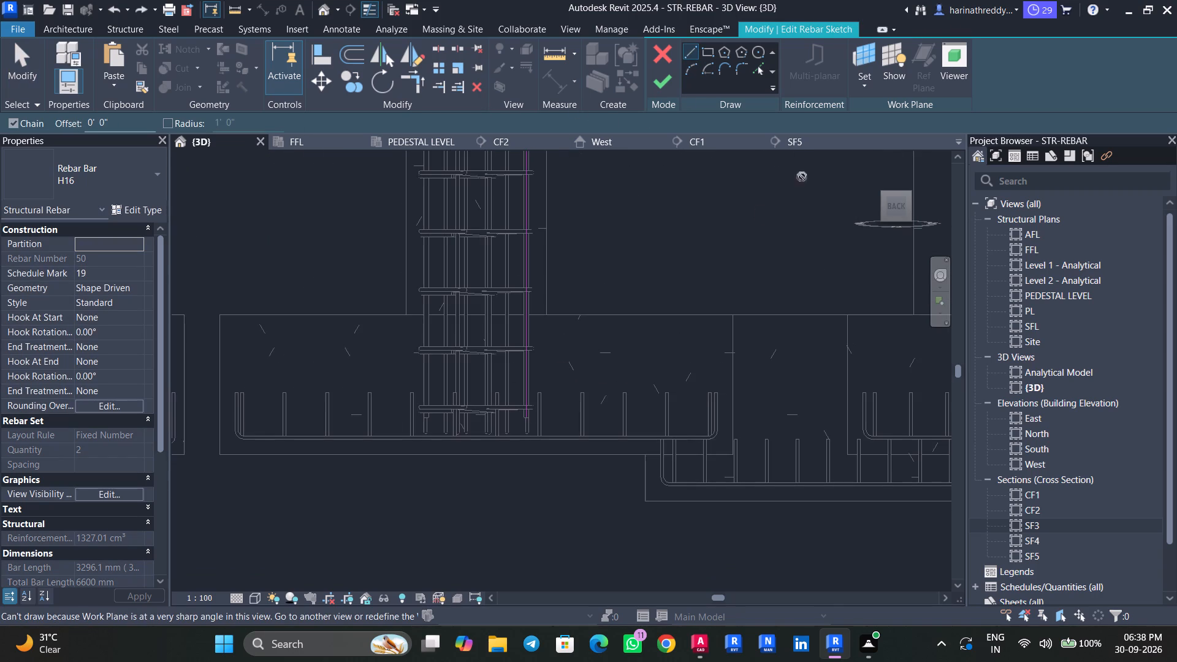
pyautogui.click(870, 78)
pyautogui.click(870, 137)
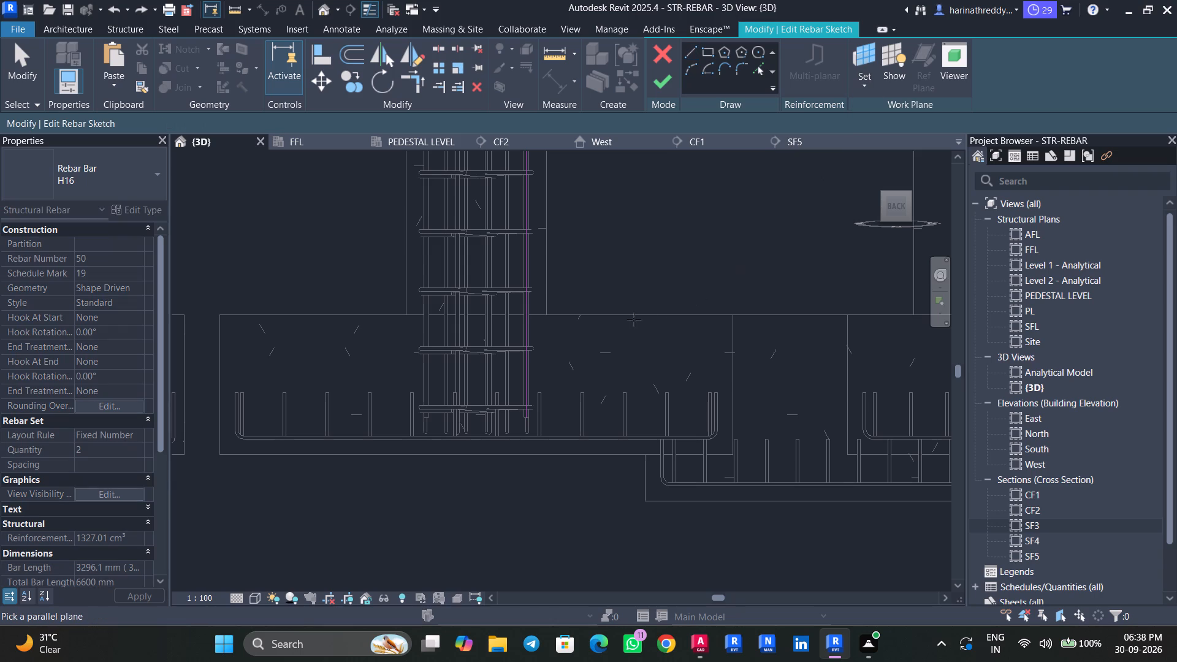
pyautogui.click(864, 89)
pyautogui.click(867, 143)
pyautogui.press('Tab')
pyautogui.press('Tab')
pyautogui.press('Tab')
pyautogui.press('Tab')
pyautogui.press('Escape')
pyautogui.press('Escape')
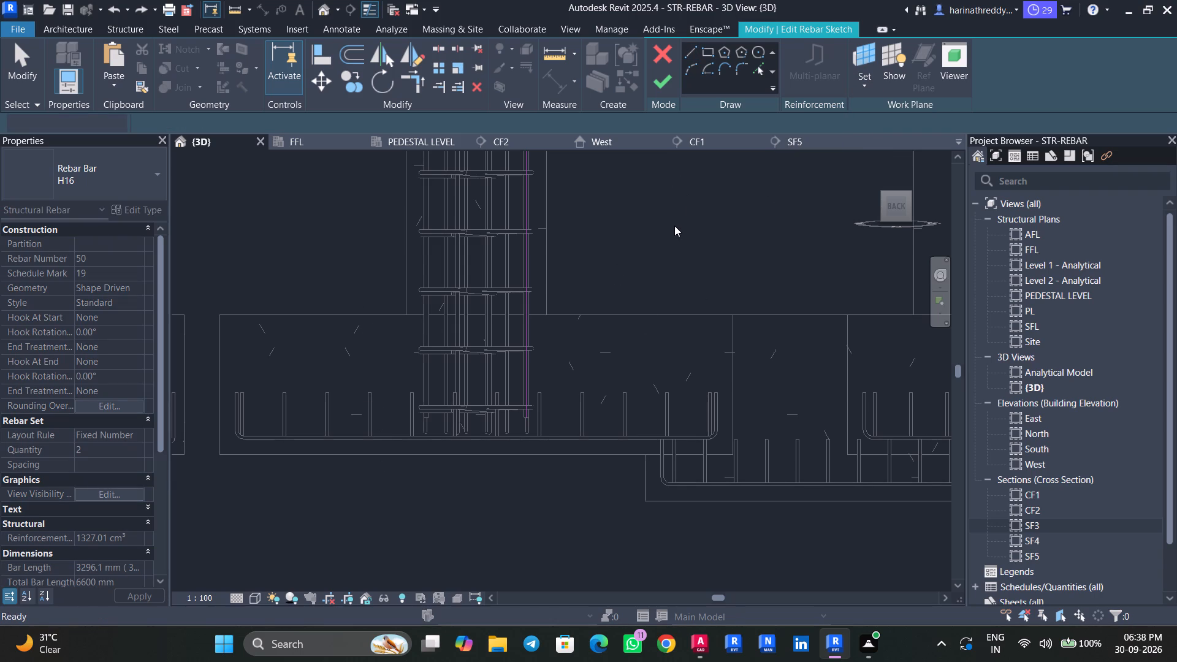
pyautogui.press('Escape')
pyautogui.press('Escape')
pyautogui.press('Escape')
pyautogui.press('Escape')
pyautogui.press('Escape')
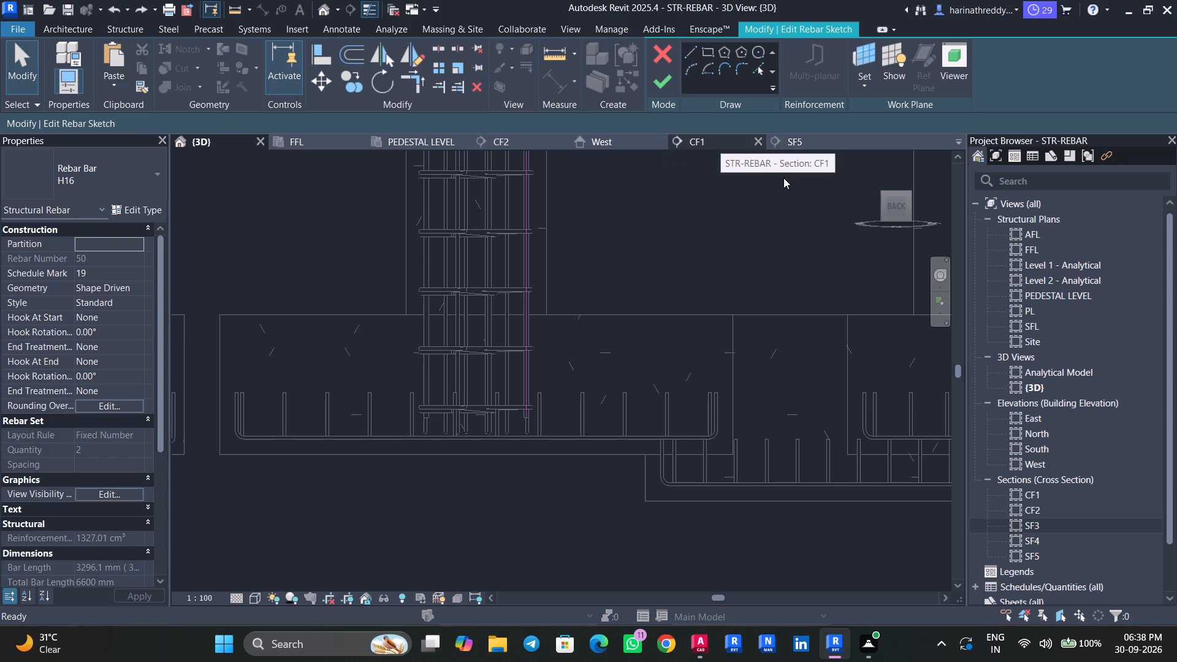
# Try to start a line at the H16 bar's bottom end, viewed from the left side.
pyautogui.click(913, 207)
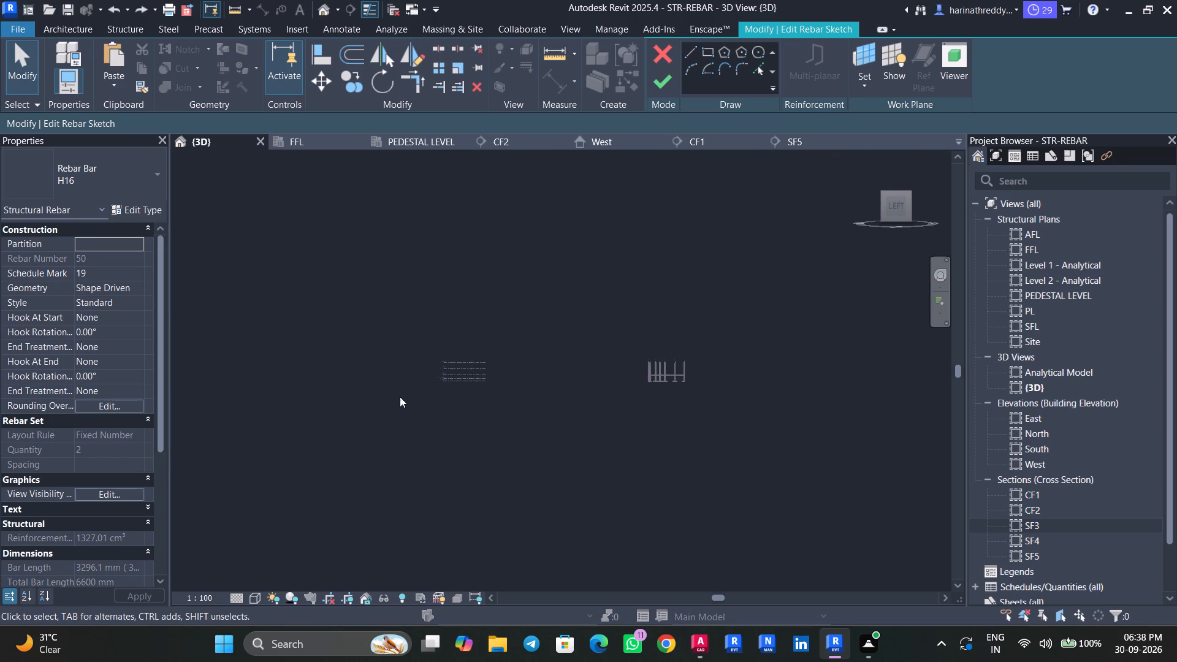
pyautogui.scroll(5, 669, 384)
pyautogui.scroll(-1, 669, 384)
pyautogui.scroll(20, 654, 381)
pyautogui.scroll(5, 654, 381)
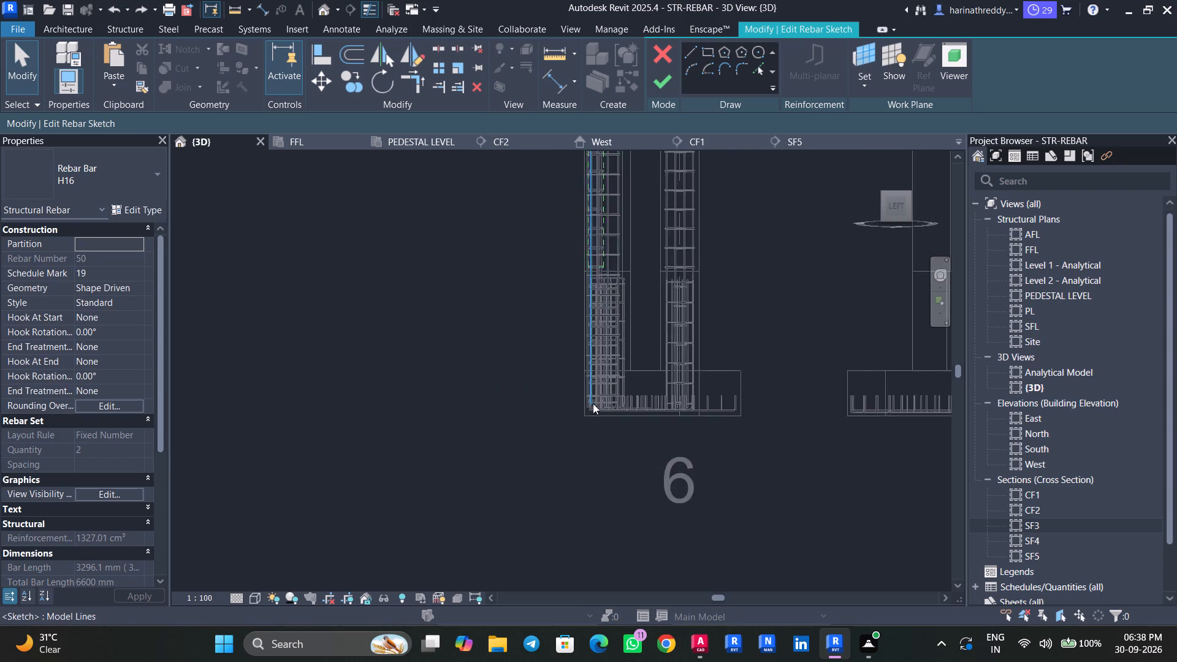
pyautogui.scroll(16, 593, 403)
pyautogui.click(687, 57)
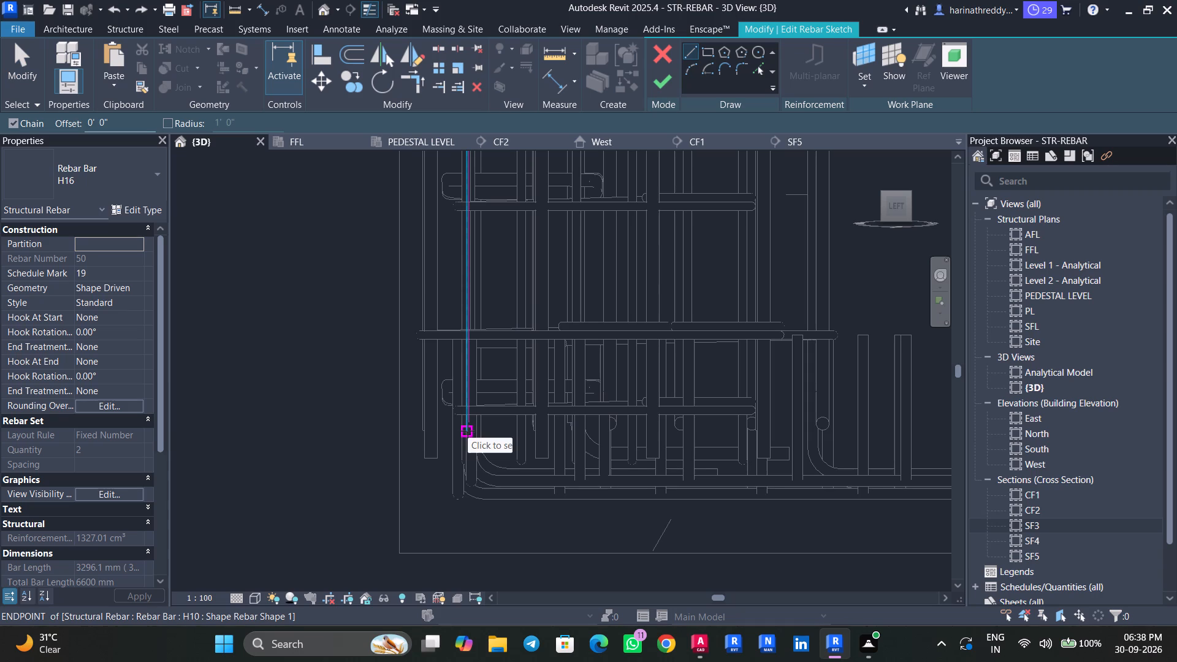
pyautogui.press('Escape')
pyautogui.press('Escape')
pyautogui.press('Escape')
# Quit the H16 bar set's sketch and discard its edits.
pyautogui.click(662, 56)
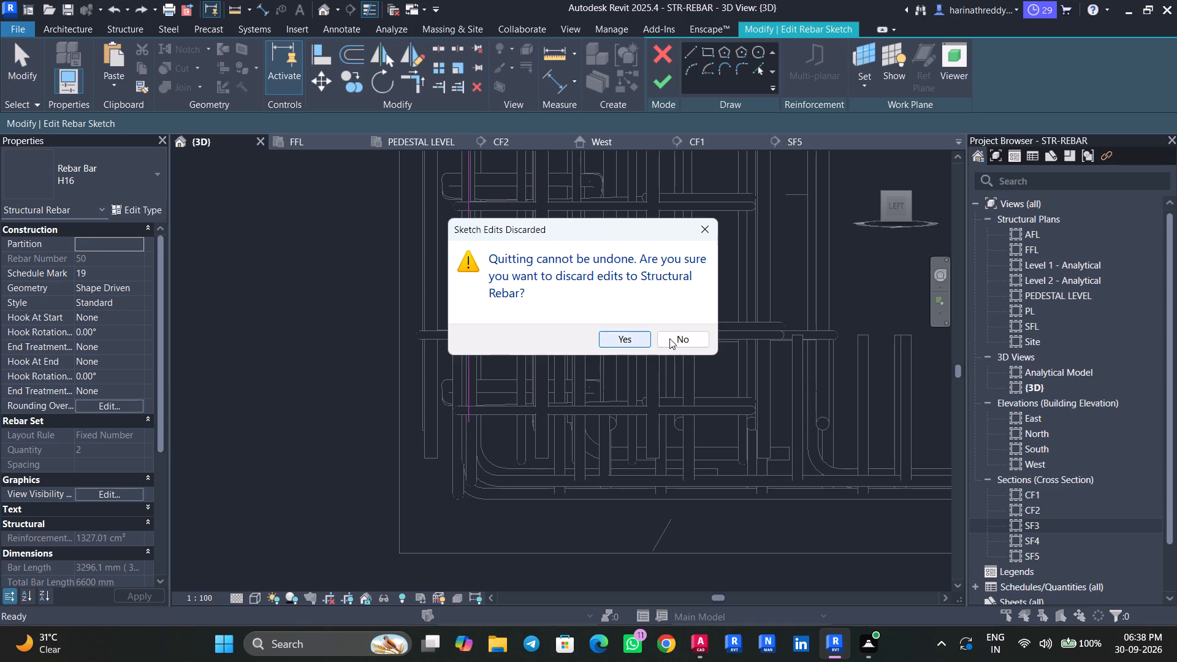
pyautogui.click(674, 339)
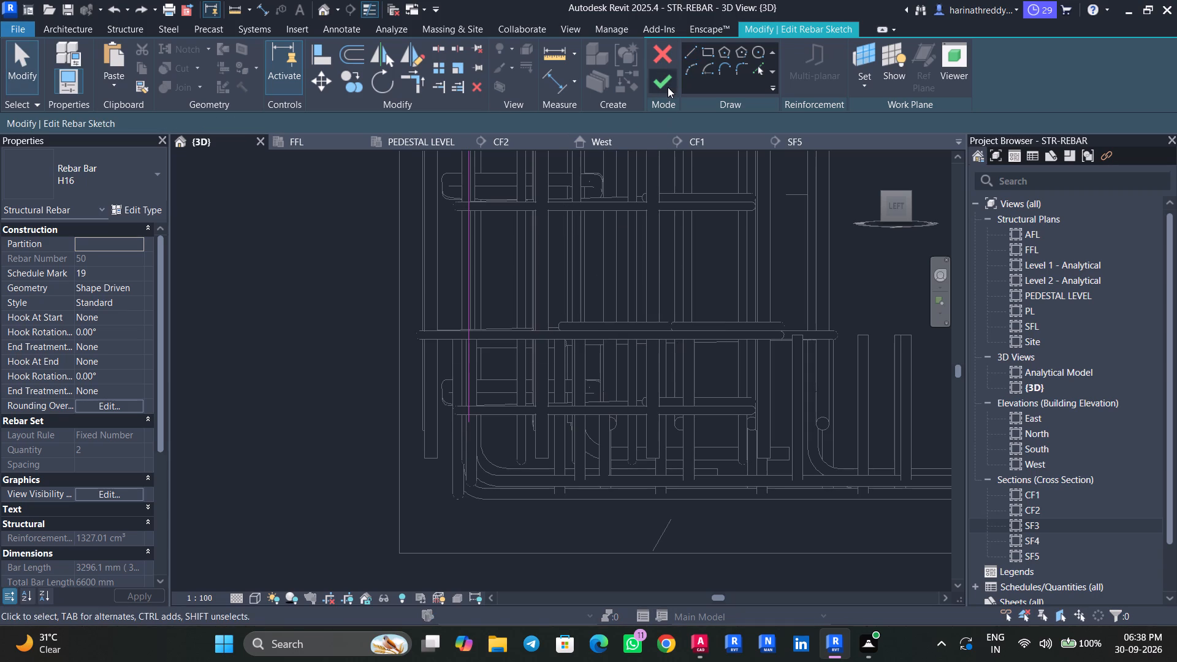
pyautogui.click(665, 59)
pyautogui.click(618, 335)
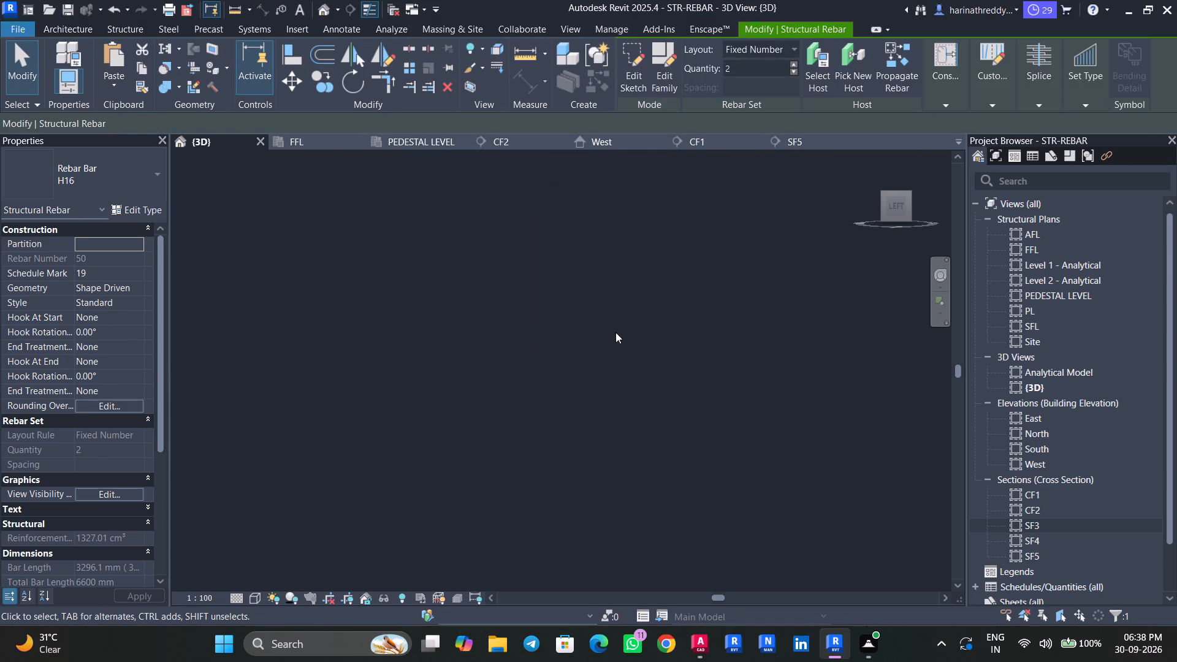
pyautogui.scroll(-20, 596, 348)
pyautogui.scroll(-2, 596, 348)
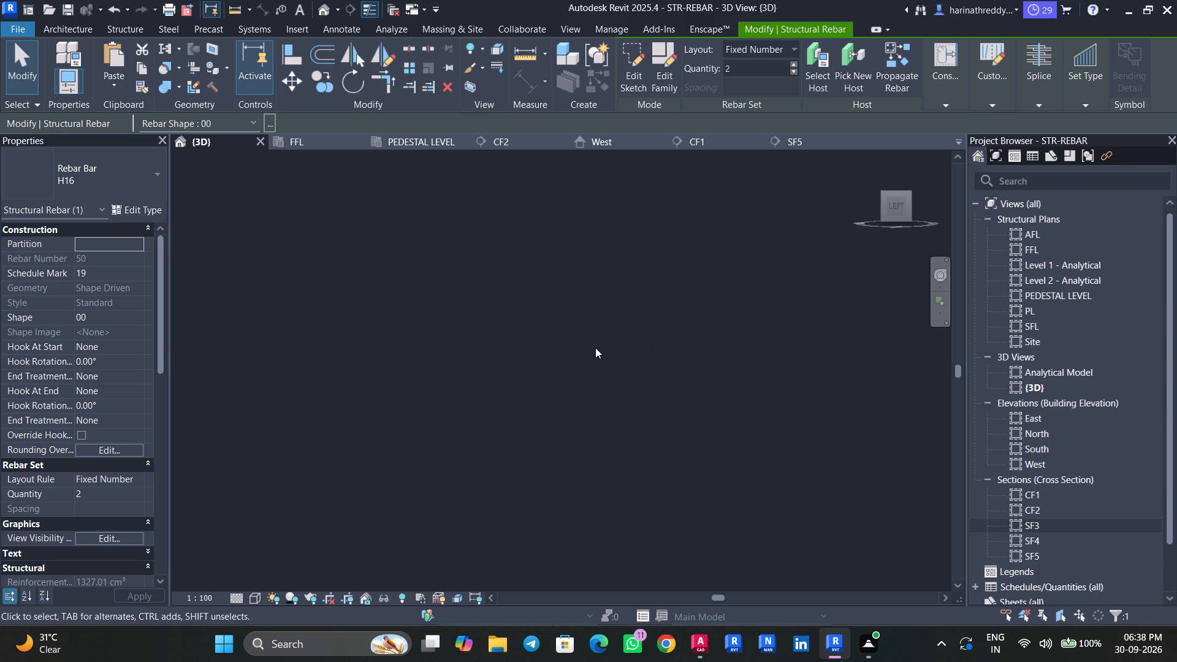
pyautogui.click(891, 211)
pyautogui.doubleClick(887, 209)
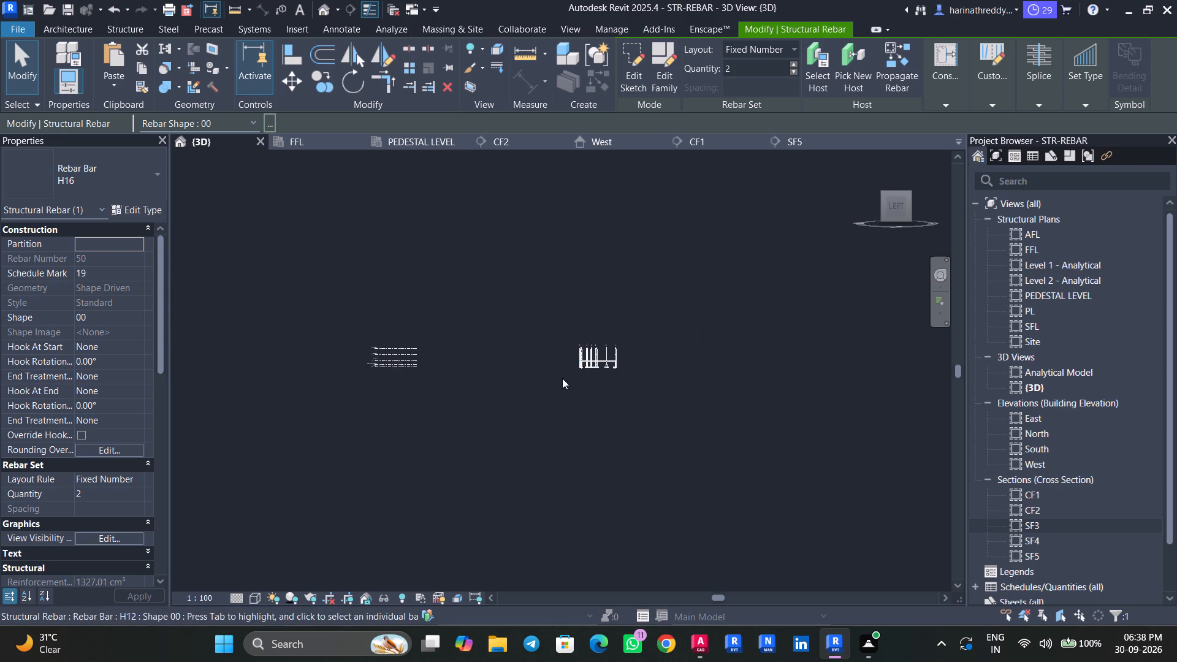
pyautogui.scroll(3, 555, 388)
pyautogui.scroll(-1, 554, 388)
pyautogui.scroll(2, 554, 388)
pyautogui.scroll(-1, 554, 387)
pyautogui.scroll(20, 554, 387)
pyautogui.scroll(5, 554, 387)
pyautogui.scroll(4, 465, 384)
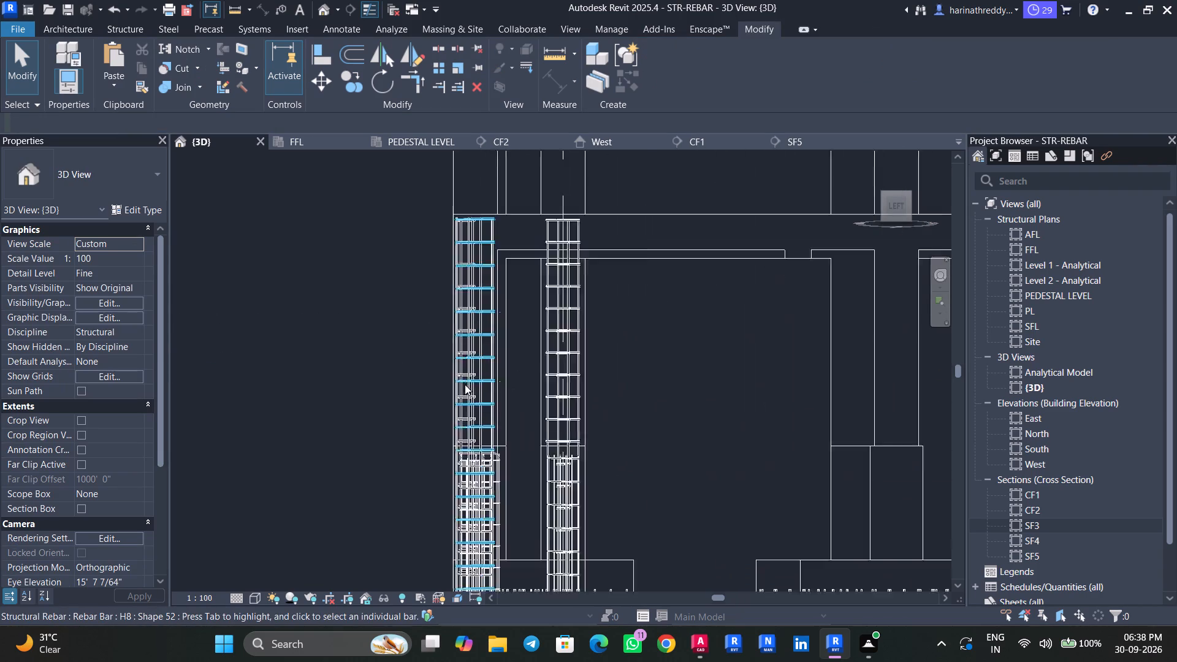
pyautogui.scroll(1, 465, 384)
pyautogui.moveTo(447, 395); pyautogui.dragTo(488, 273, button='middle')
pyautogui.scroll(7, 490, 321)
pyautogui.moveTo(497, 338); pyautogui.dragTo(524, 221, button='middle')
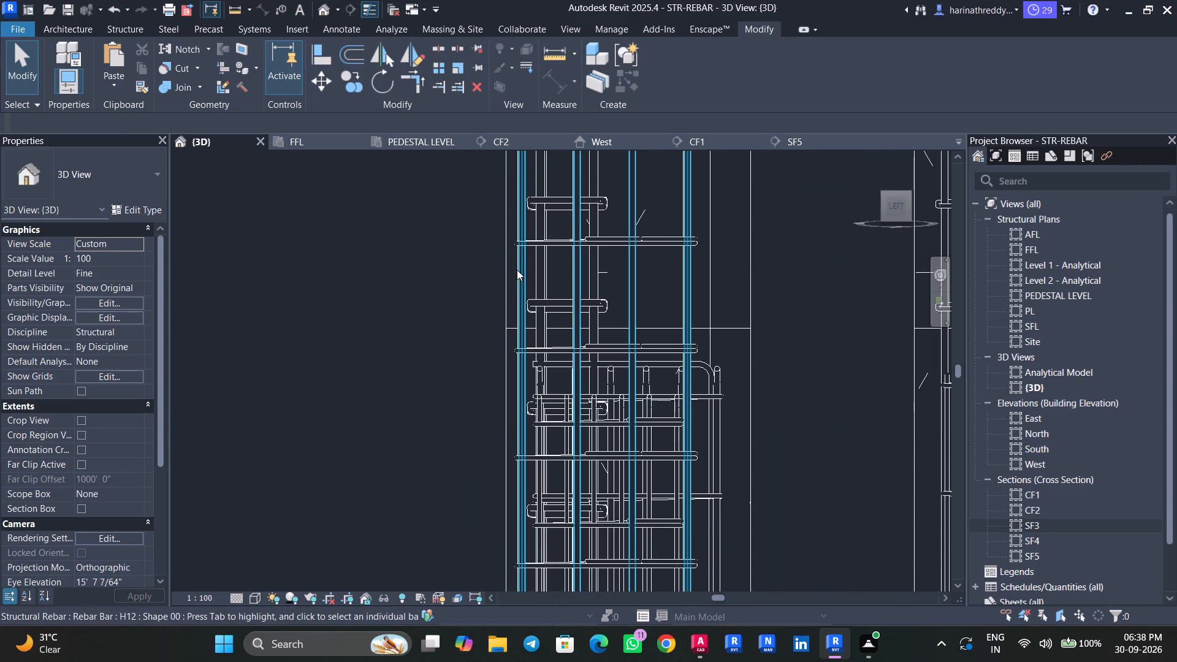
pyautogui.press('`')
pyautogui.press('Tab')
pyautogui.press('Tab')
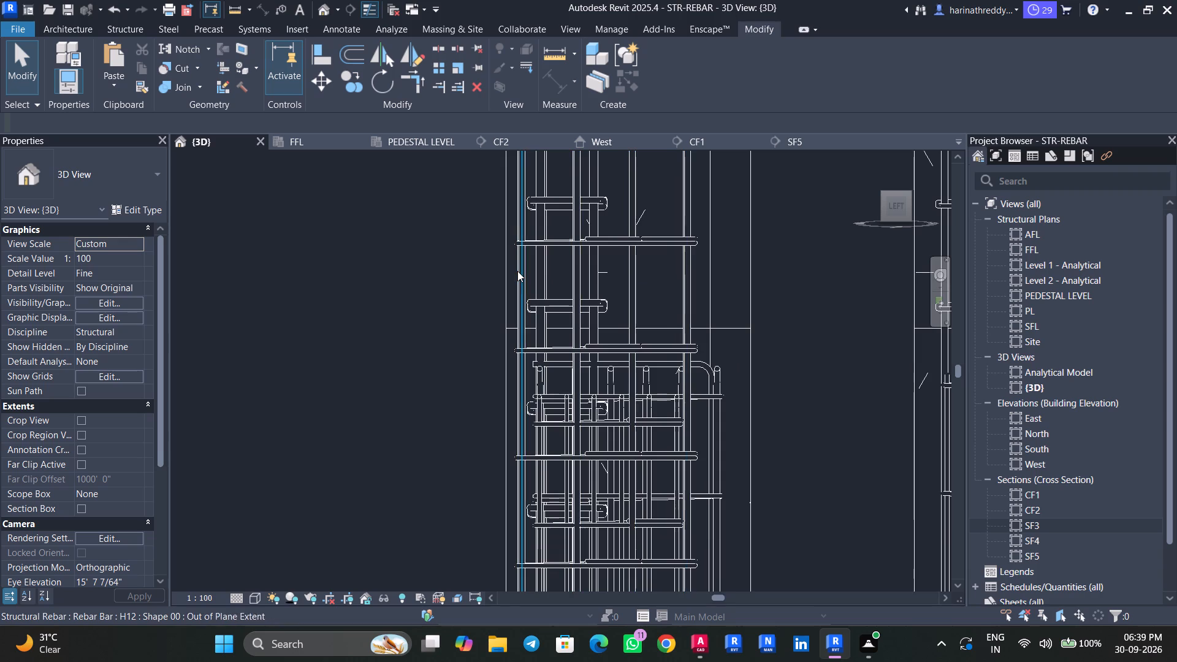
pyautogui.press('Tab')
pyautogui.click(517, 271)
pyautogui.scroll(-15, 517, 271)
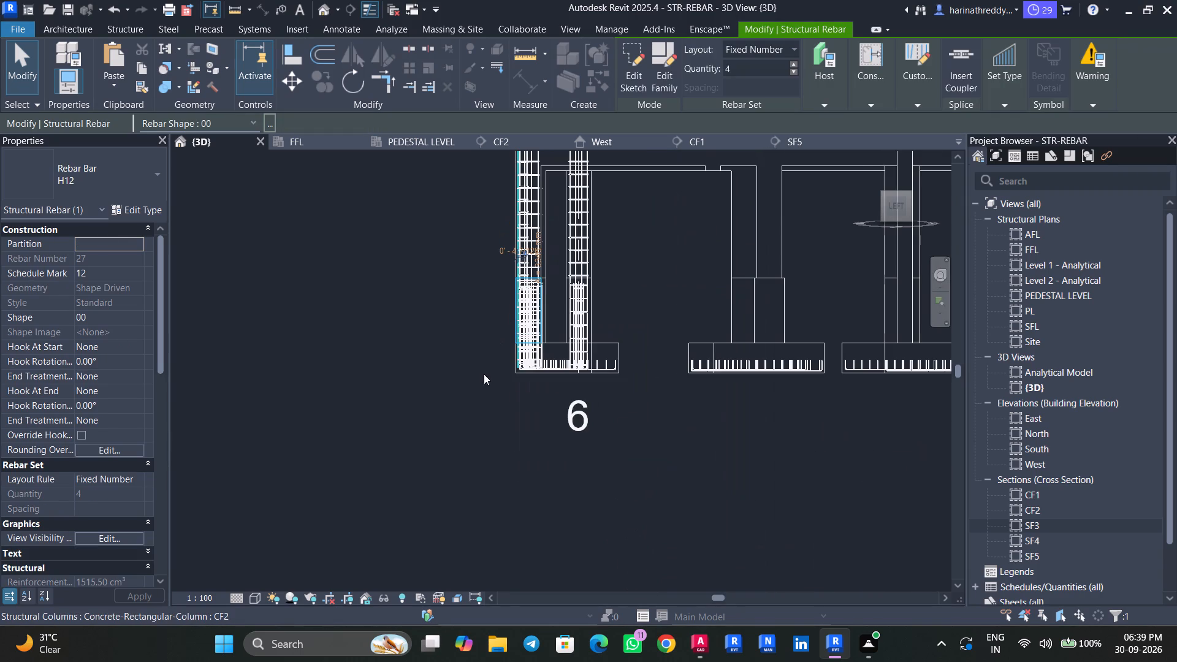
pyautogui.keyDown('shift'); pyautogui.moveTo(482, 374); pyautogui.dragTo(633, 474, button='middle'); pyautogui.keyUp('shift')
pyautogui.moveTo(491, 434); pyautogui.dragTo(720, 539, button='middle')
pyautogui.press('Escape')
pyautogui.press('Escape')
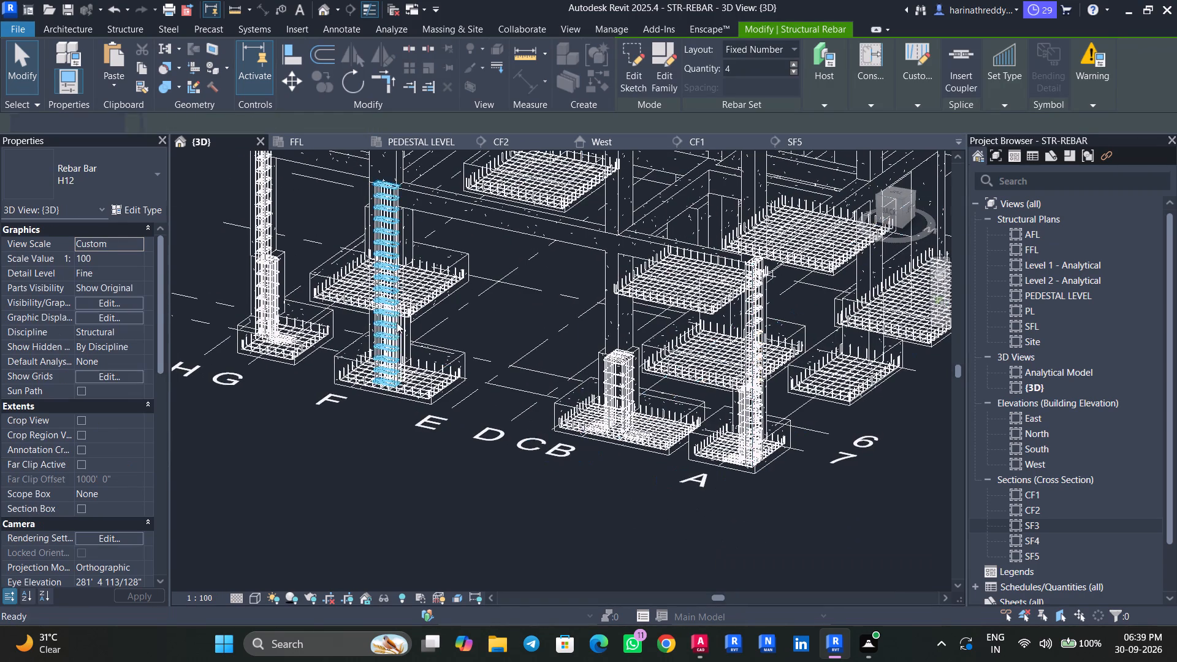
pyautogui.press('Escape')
# Select the straight two-bar H16 set in the SF4 column near grid F and open its sketch, viewed from the left side.
pyautogui.scroll(13, 388, 284)
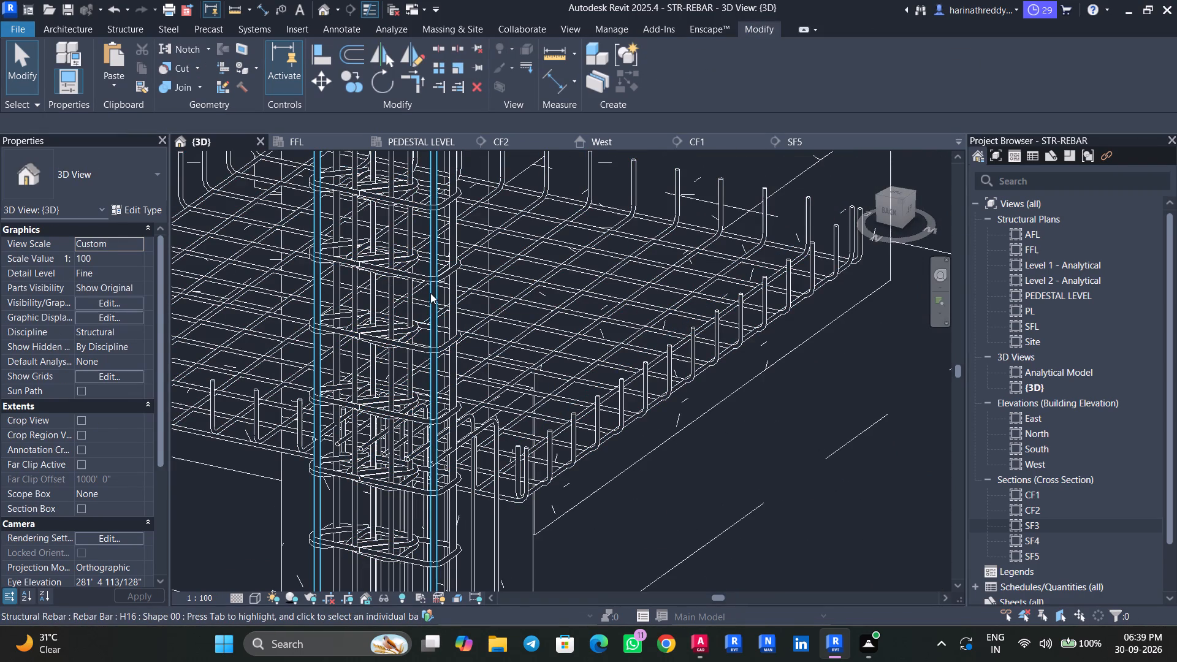
pyautogui.click(430, 293)
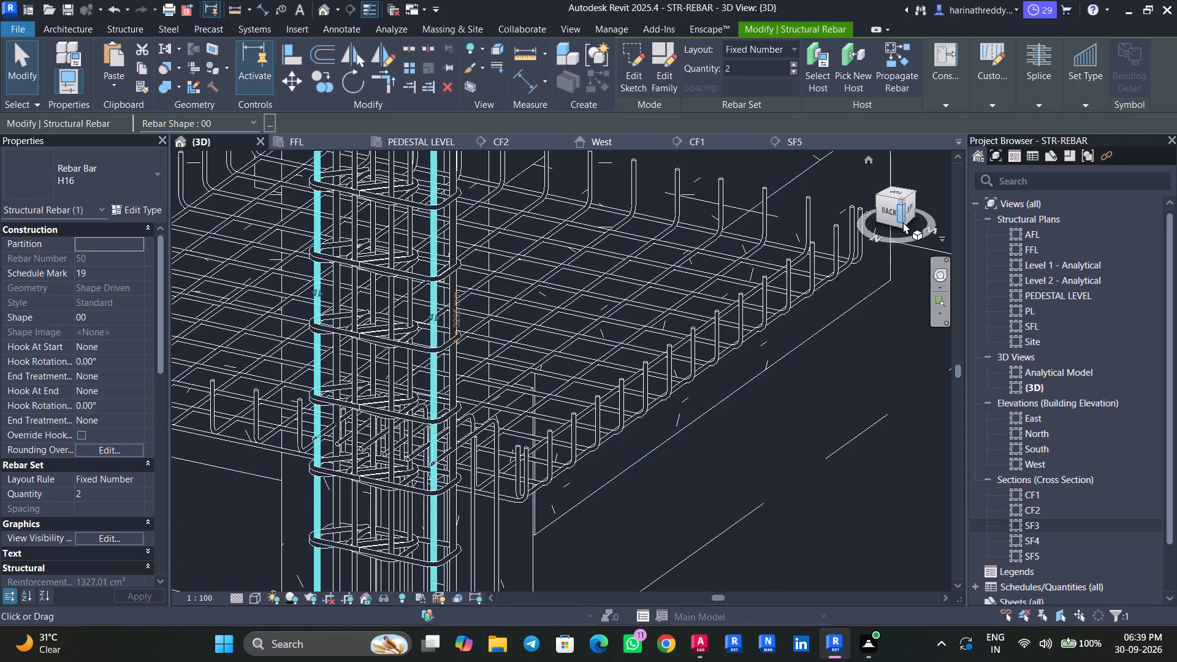
pyautogui.click(907, 216)
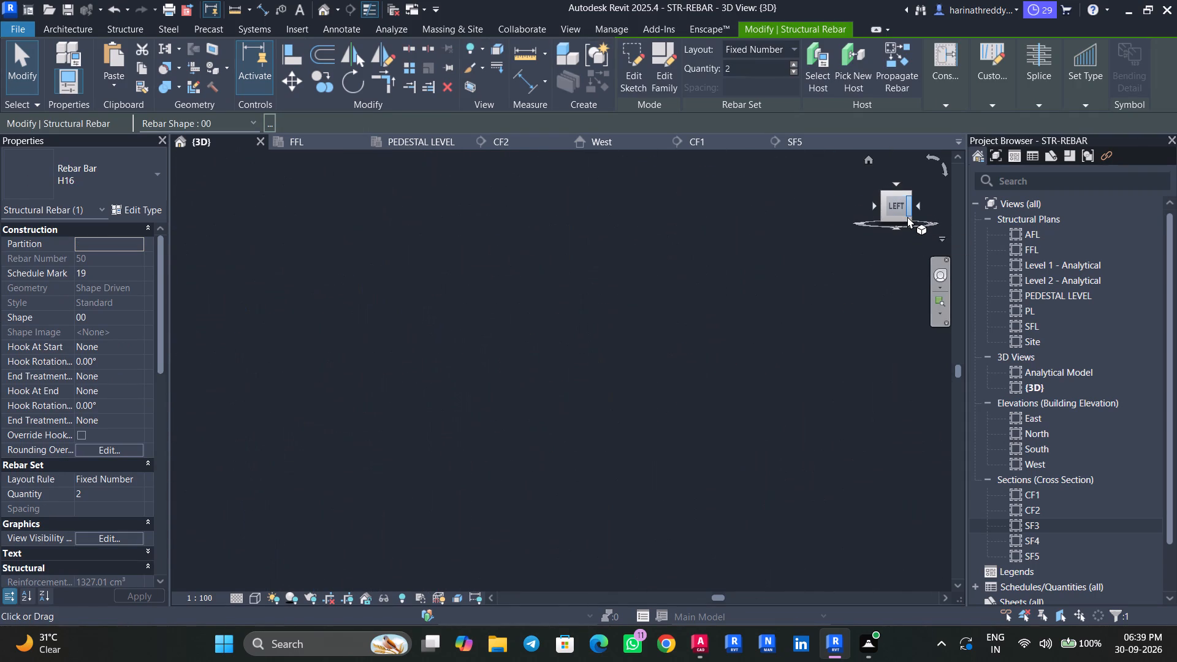
pyautogui.click(635, 83)
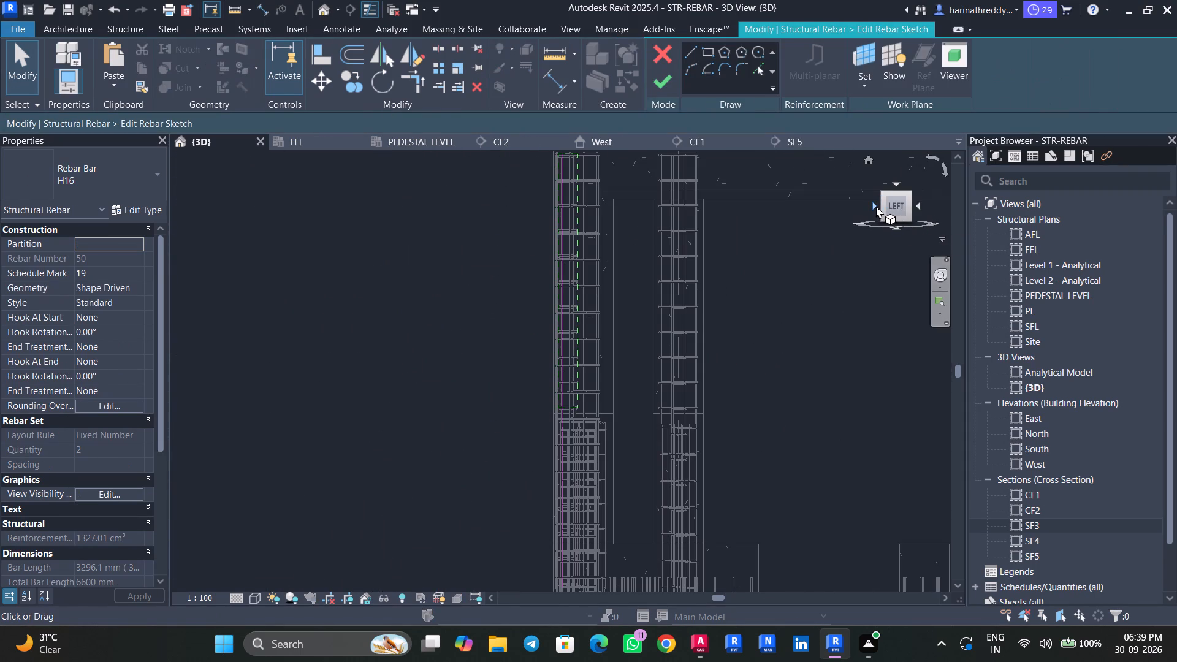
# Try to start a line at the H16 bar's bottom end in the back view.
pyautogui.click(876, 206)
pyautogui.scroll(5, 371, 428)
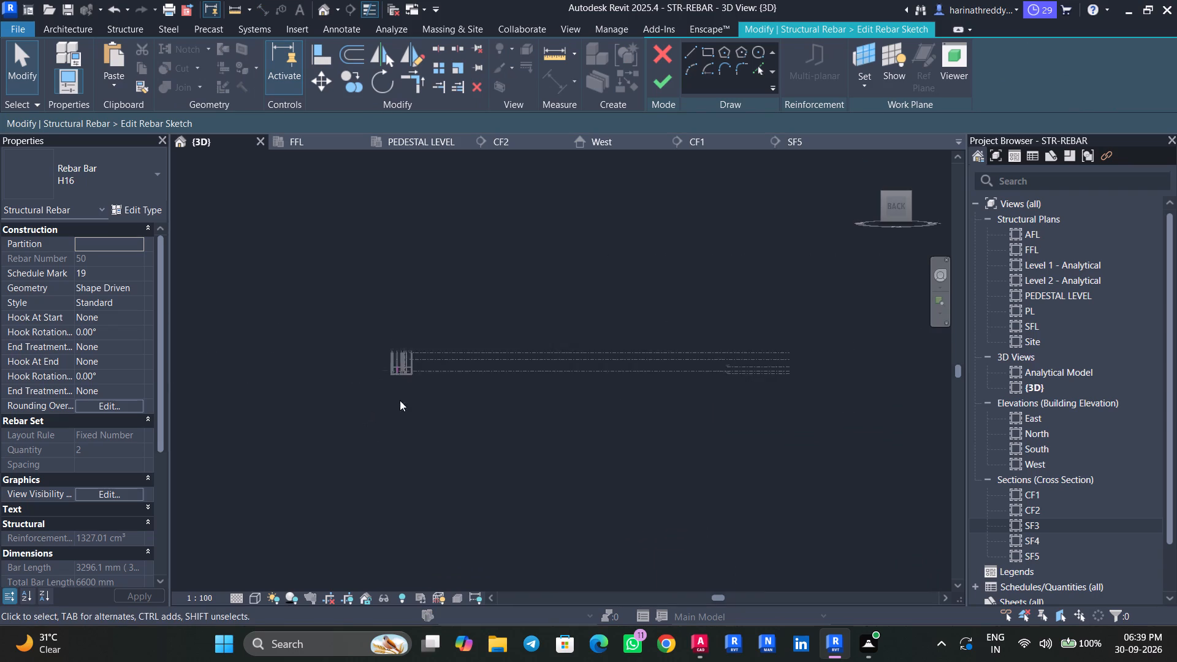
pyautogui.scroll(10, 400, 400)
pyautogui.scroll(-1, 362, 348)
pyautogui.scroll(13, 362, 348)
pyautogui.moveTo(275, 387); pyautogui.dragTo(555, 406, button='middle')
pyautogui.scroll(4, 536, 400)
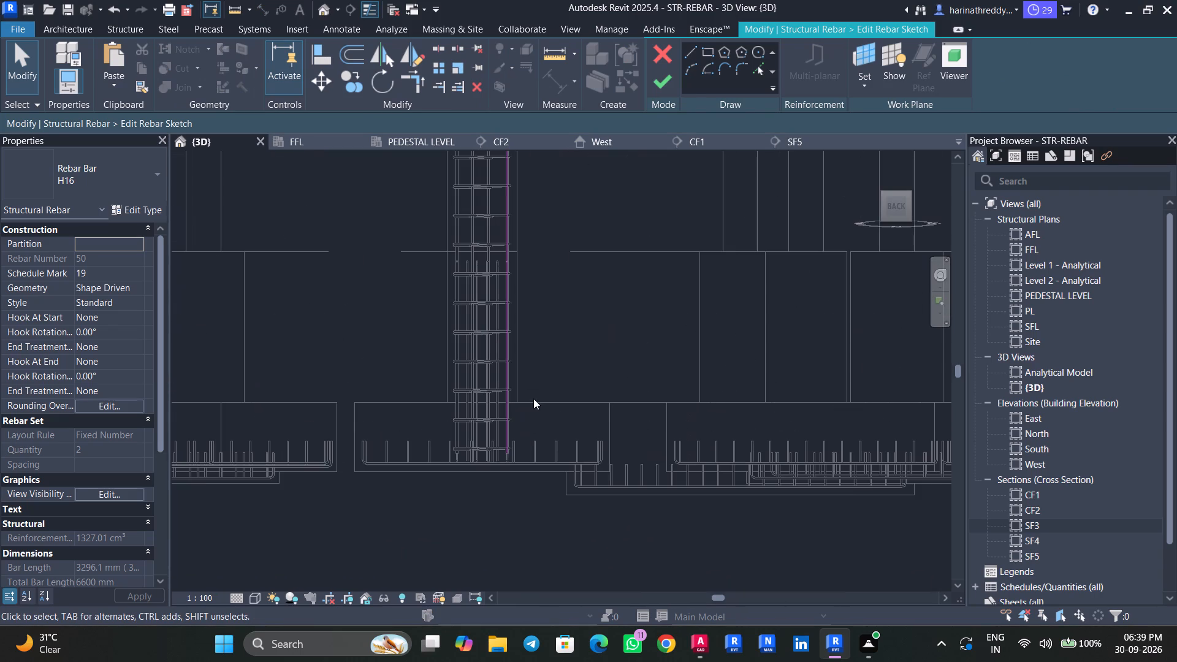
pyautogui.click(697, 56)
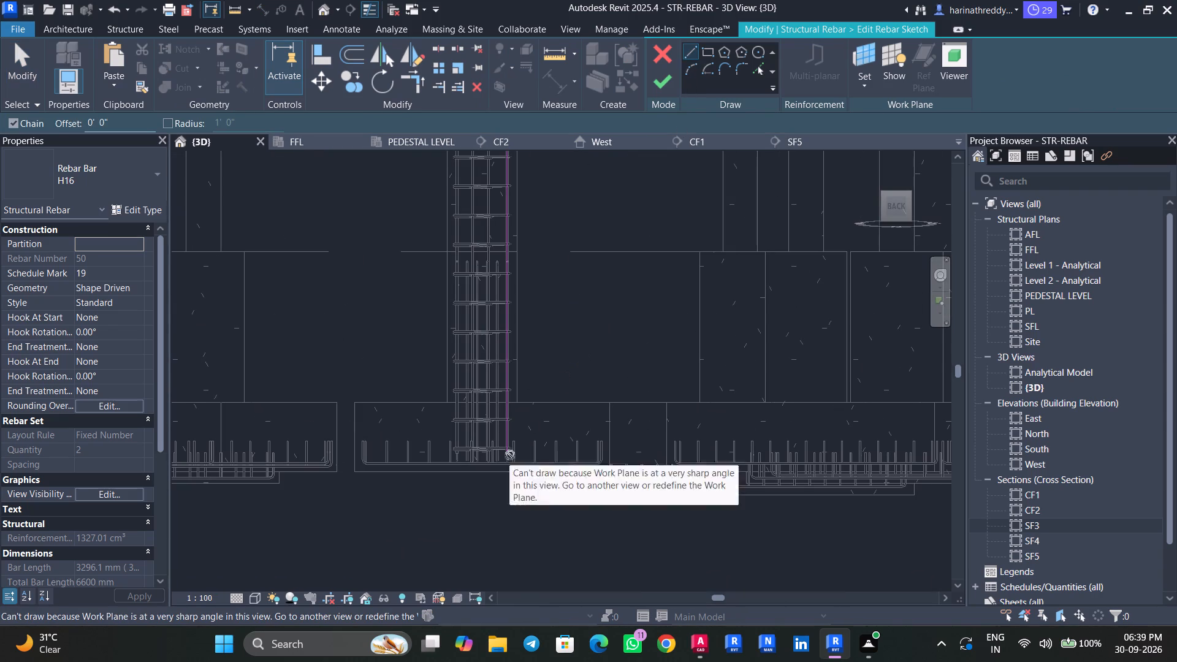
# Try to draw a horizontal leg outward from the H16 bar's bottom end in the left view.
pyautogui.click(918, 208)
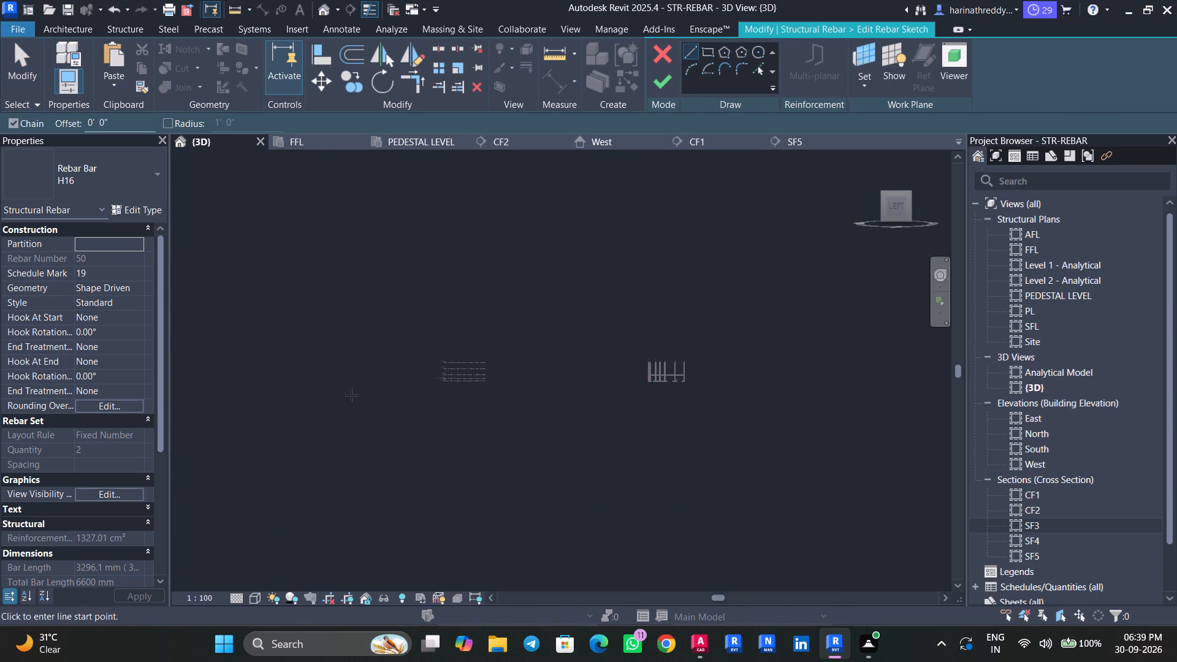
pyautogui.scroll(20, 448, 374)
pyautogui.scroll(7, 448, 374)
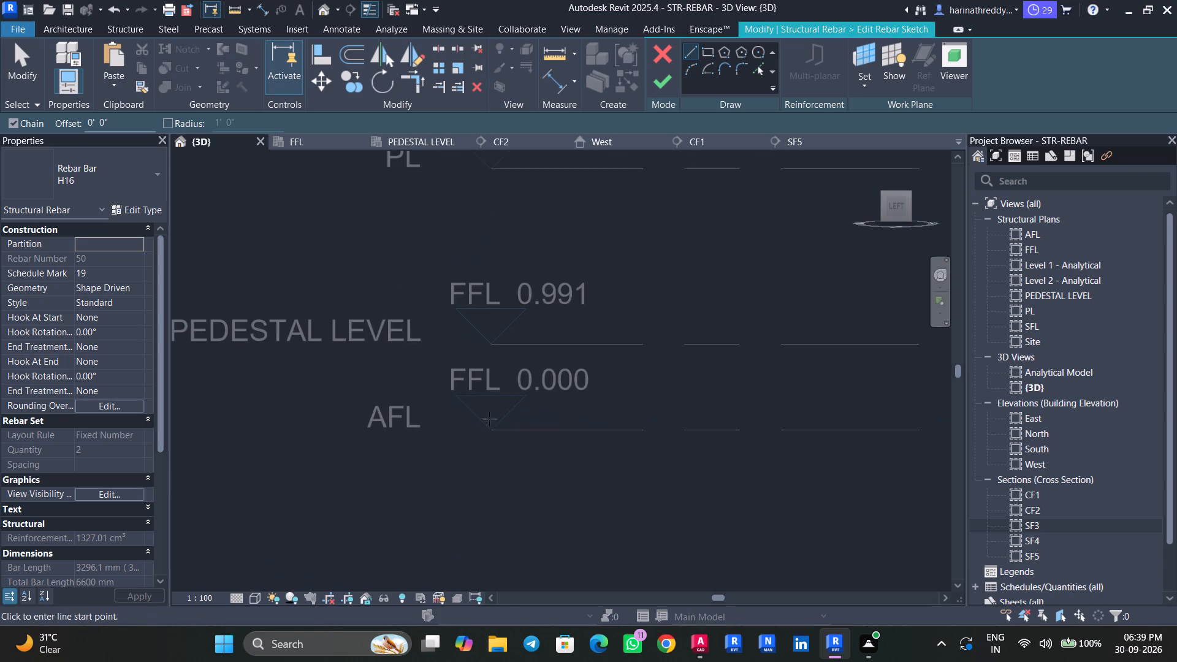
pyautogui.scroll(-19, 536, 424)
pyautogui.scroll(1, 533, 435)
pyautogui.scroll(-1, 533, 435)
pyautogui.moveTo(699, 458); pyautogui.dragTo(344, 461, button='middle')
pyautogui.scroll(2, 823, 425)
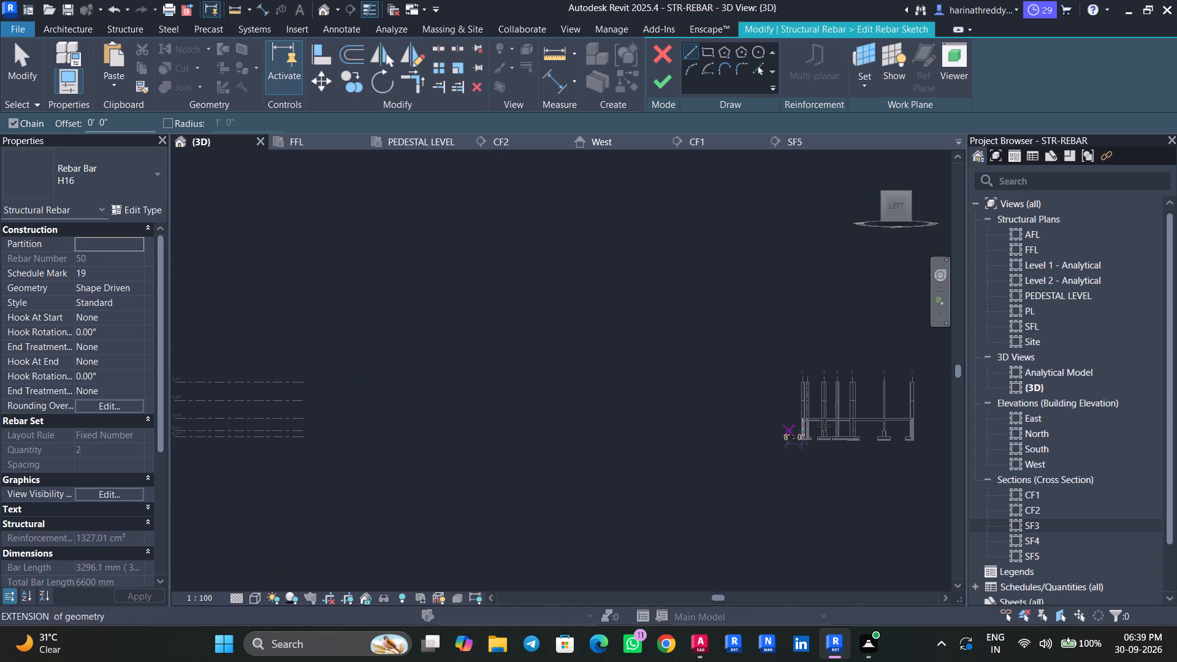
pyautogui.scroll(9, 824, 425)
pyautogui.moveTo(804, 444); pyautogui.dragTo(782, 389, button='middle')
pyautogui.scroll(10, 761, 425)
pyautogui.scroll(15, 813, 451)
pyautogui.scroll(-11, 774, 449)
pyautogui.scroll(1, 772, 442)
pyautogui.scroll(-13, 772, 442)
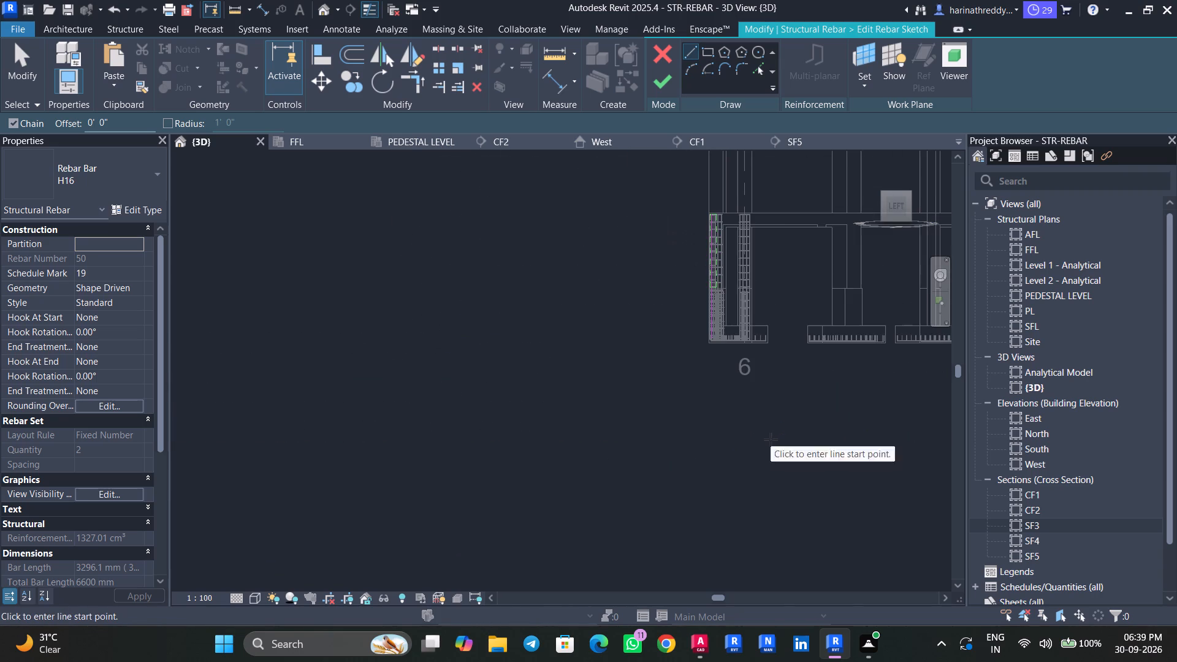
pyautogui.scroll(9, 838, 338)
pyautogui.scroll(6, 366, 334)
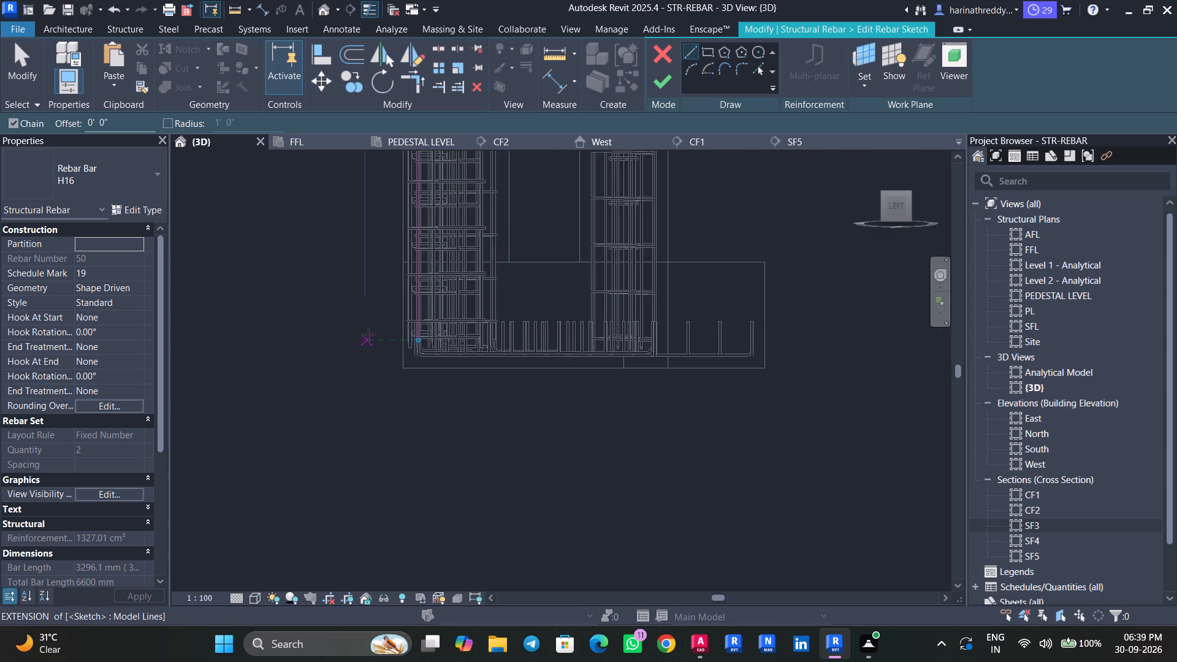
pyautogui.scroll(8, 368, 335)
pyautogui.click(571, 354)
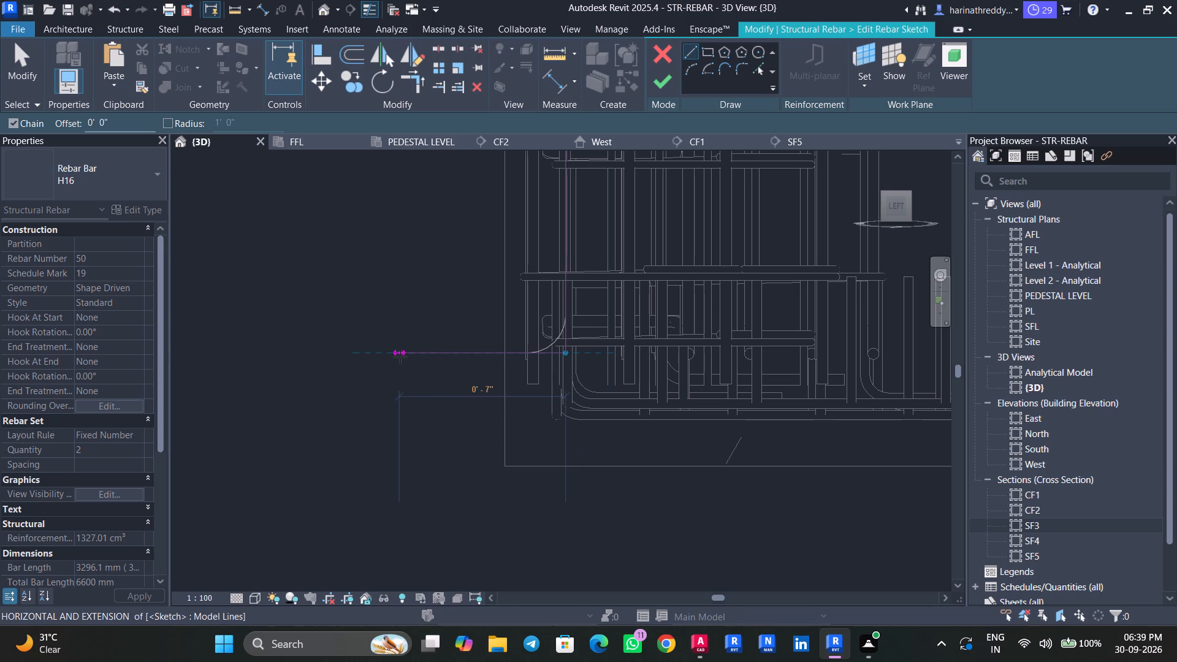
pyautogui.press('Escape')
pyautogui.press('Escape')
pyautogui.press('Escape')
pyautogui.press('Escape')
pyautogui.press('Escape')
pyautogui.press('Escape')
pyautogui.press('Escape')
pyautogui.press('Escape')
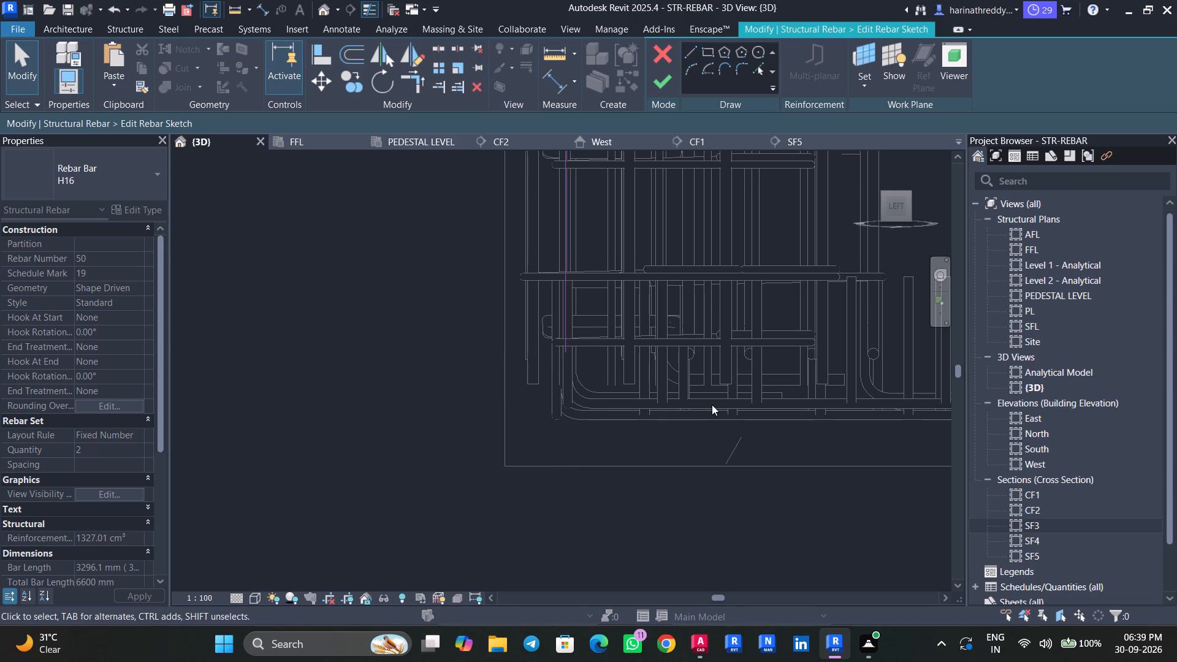
# Save the project.
pyautogui.hotkey('ctrl', 's')
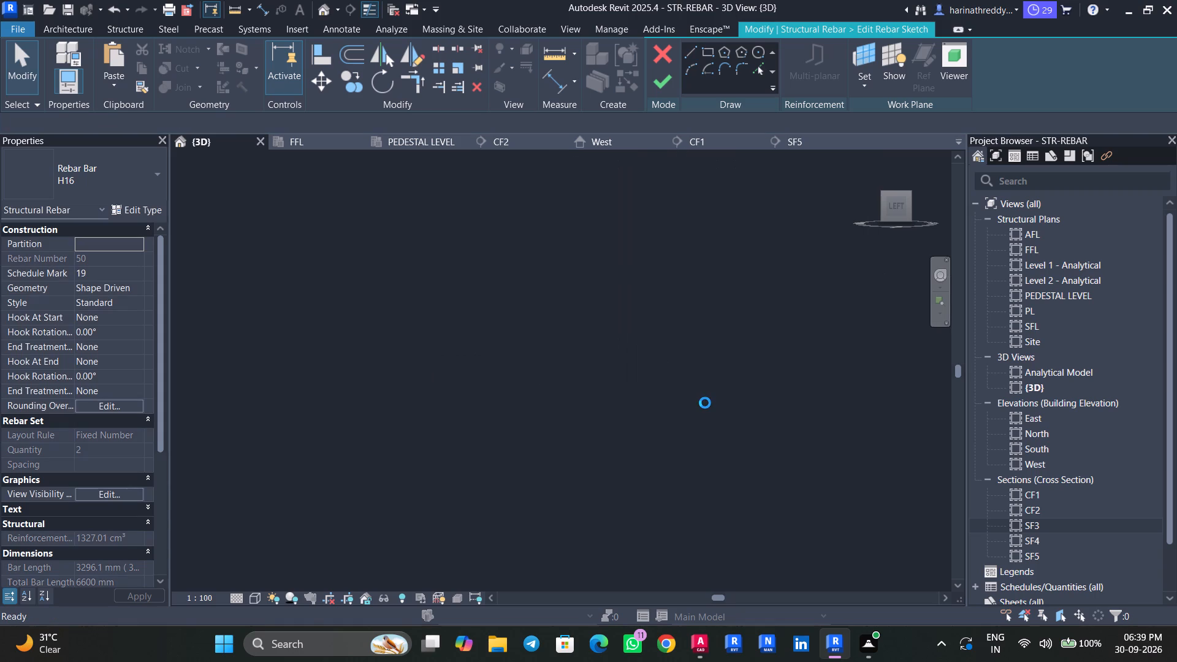
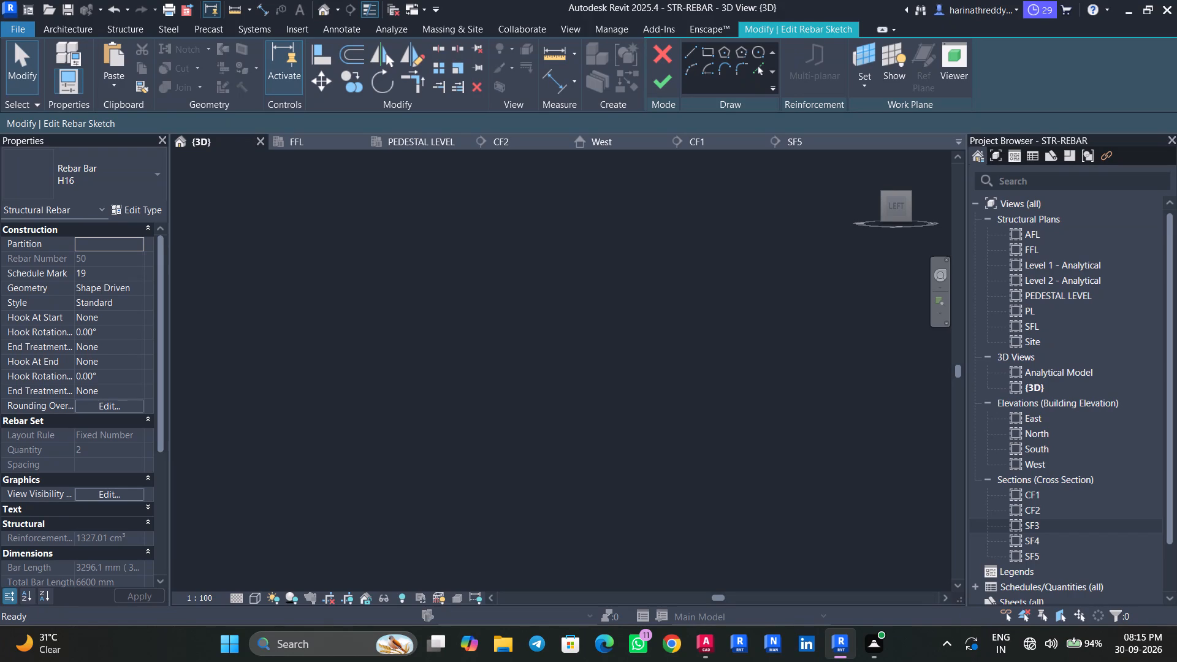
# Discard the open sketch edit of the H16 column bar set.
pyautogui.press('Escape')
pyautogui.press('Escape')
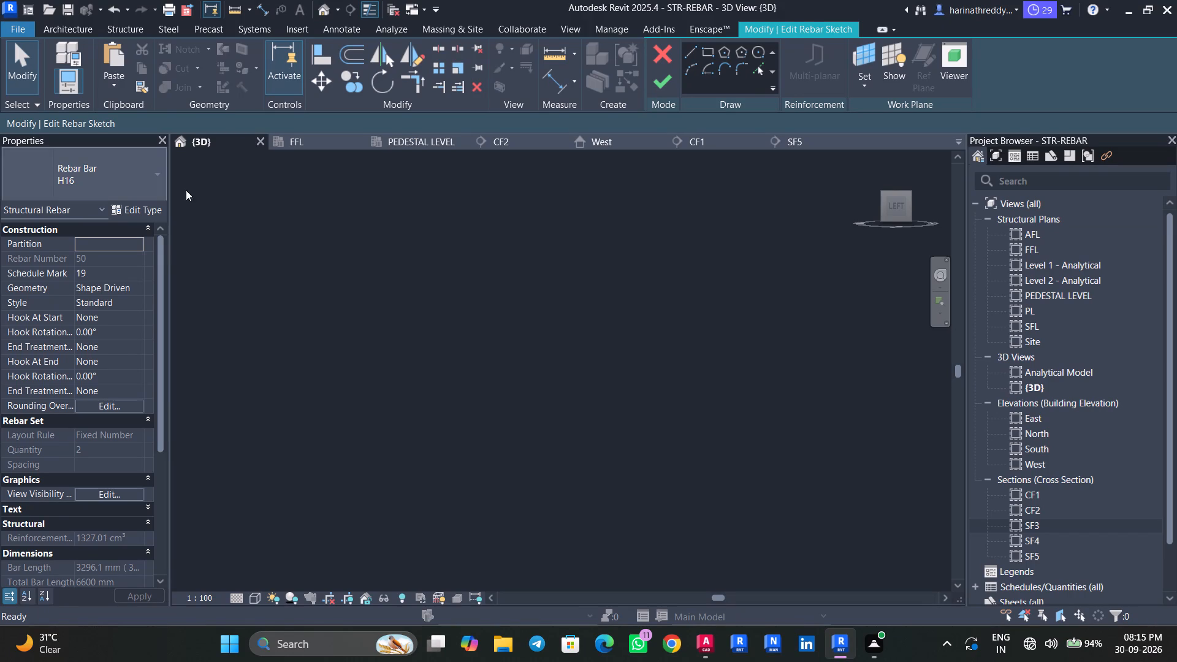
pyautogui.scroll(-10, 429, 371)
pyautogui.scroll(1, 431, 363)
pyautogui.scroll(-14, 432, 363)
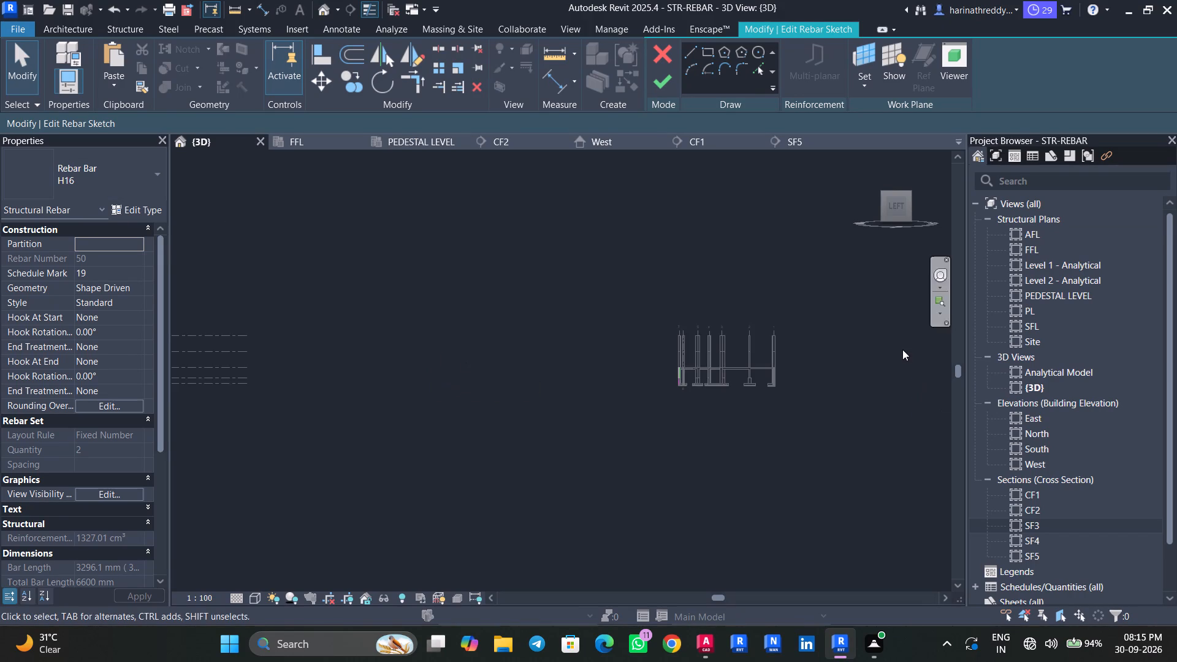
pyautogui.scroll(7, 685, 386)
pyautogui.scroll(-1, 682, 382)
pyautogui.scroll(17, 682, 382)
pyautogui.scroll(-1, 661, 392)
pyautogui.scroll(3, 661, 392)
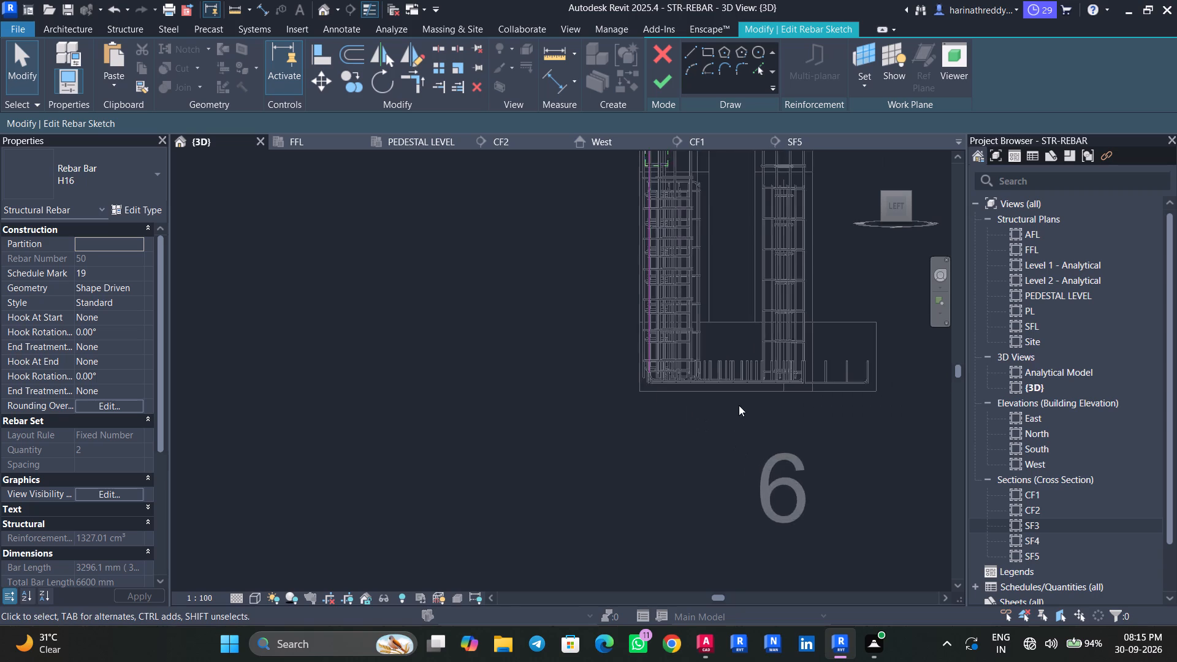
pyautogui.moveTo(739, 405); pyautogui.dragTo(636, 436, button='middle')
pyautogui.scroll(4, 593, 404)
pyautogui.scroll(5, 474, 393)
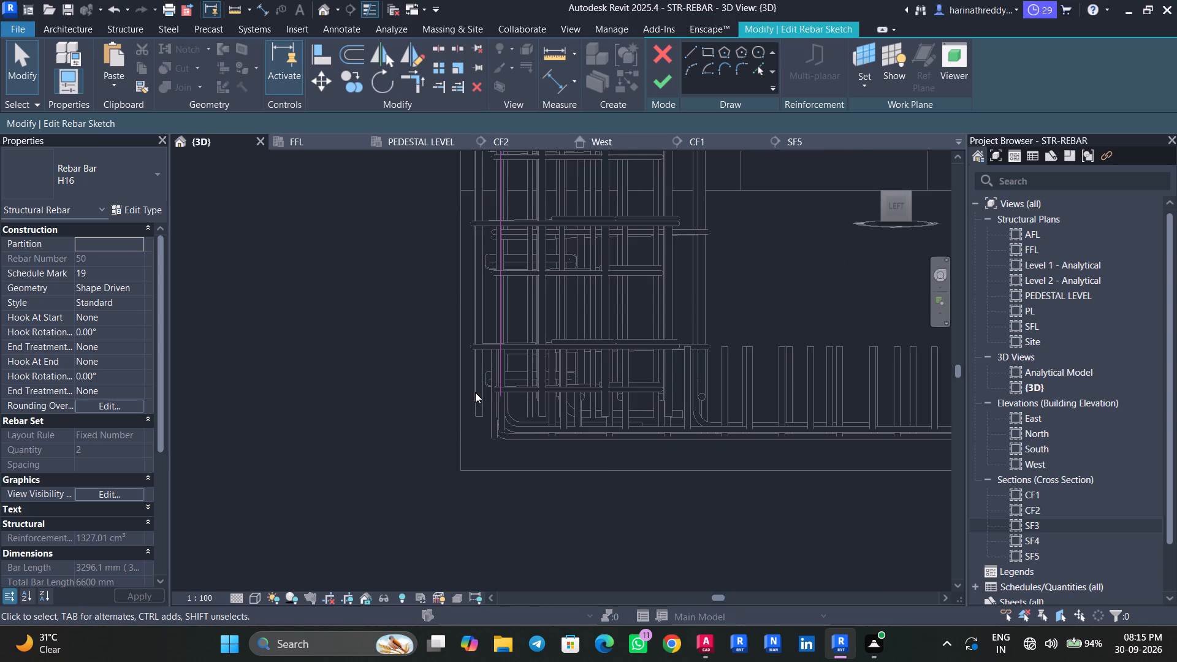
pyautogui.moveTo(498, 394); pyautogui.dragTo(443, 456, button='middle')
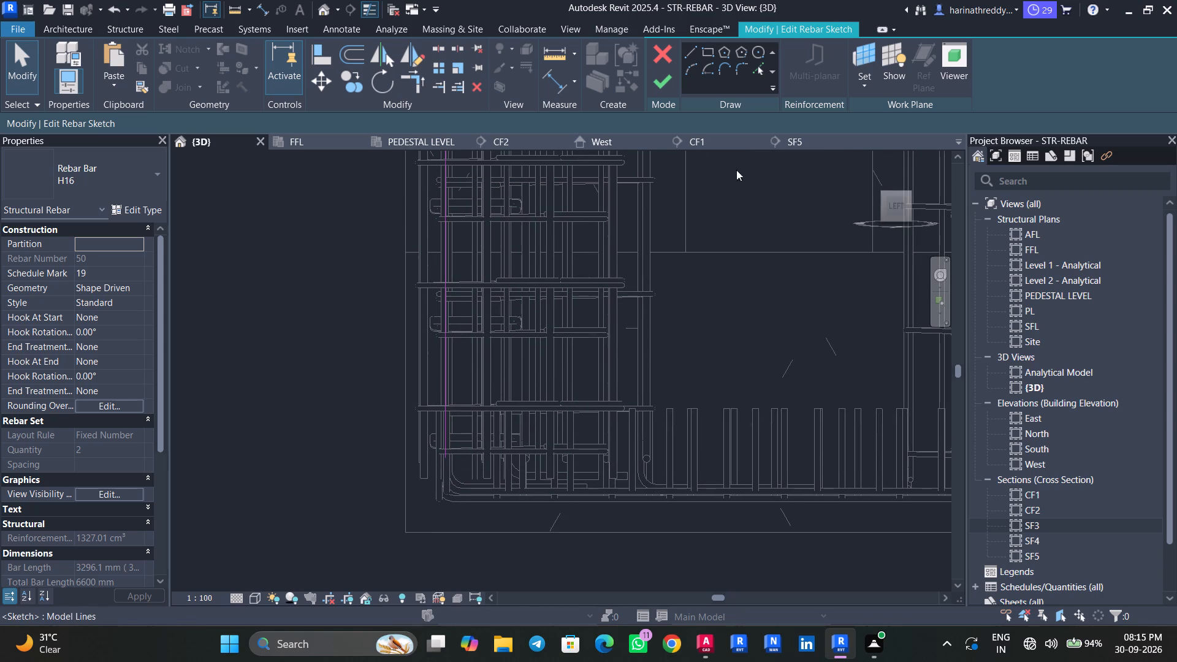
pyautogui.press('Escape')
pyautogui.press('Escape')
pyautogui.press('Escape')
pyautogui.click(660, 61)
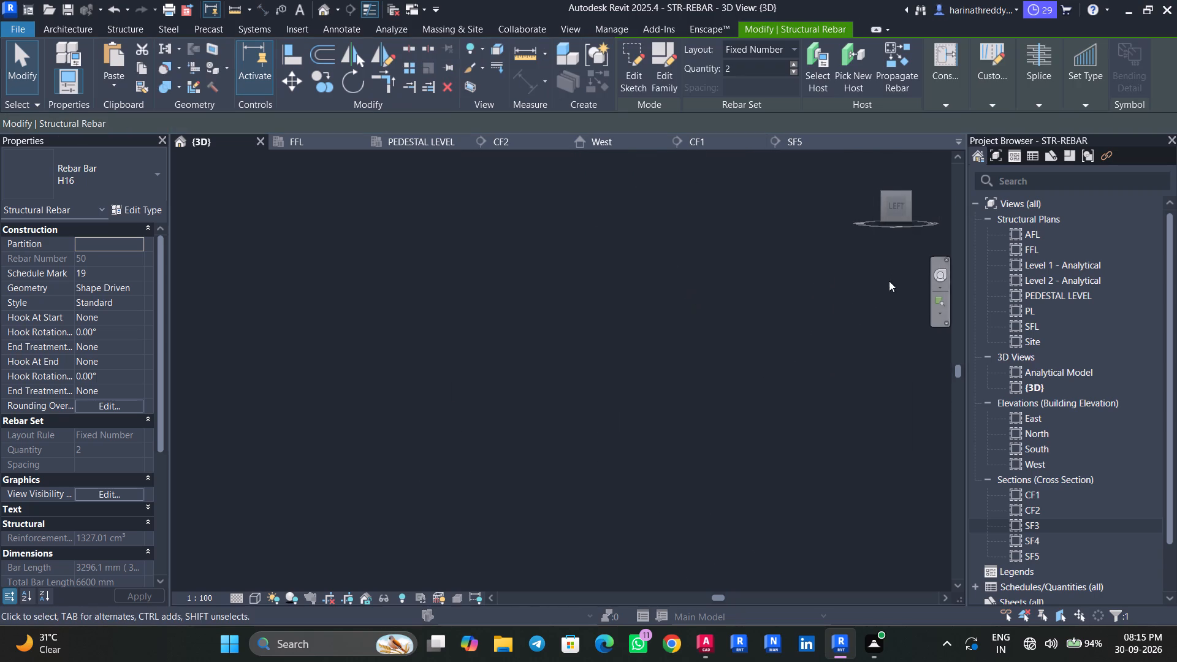
# Examine the footing and pedestal reinforcement from the front in the 3D view.
pyautogui.click(921, 202)
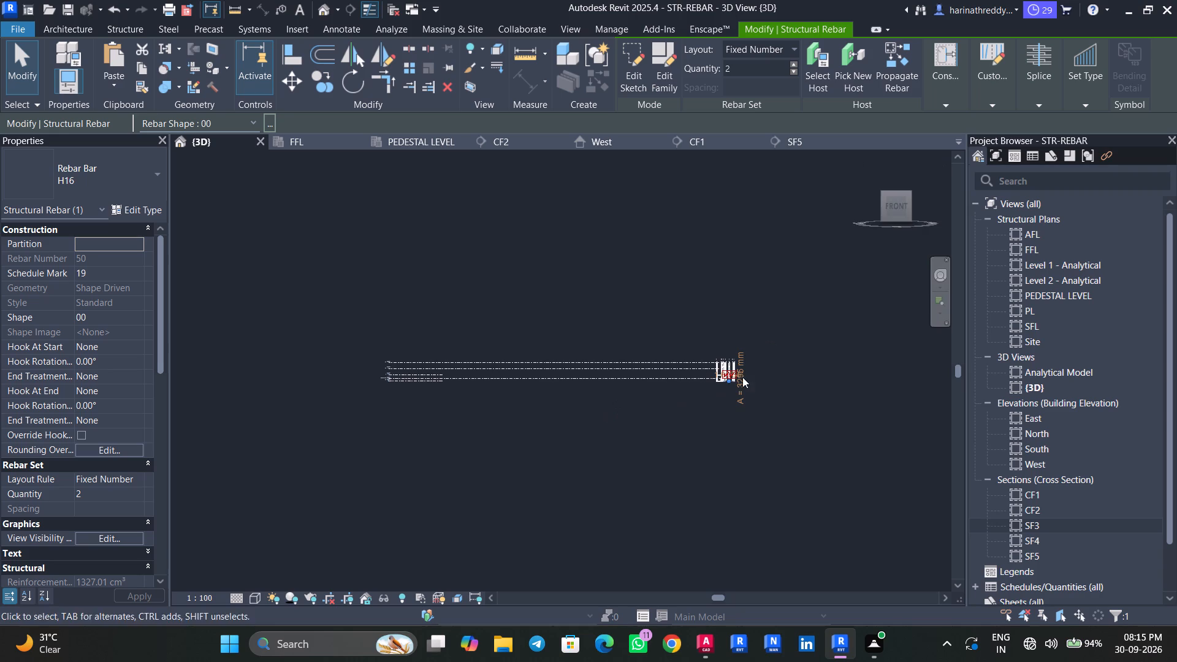
pyautogui.scroll(20, 742, 377)
pyautogui.scroll(8, 742, 377)
pyautogui.moveTo(672, 374); pyautogui.dragTo(672, 385, button='middle')
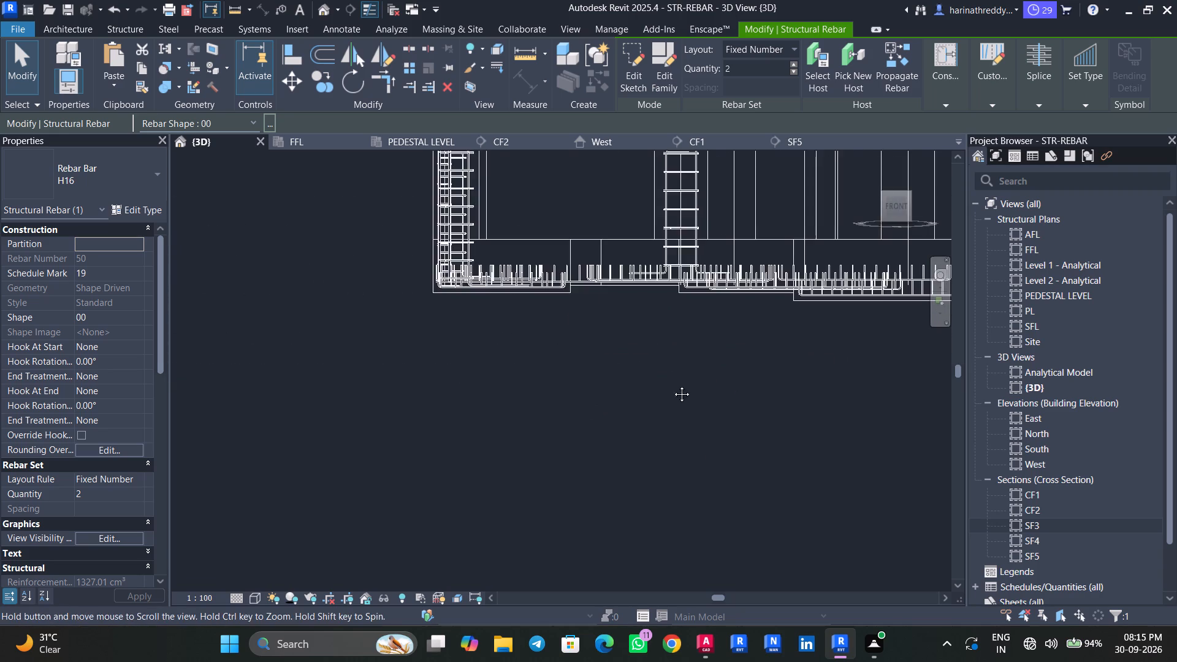
pyautogui.moveTo(672, 385); pyautogui.dragTo(692, 490, button='middle')
pyautogui.press('Escape')
pyautogui.press('Escape')
pyautogui.click(685, 360)
pyautogui.scroll(15, 685, 360)
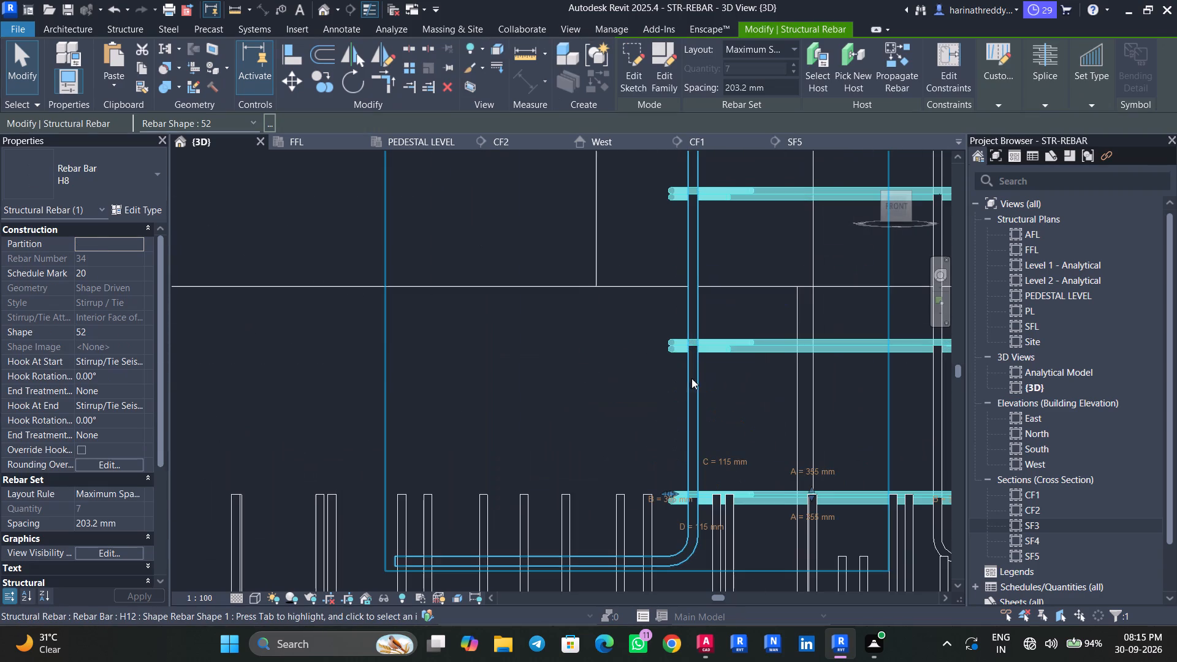
pyautogui.moveTo(736, 448); pyautogui.dragTo(646, 385, button='middle')
pyautogui.scroll(-13, 687, 394)
pyautogui.press('Escape')
pyautogui.press('Escape')
pyautogui.press('Escape')
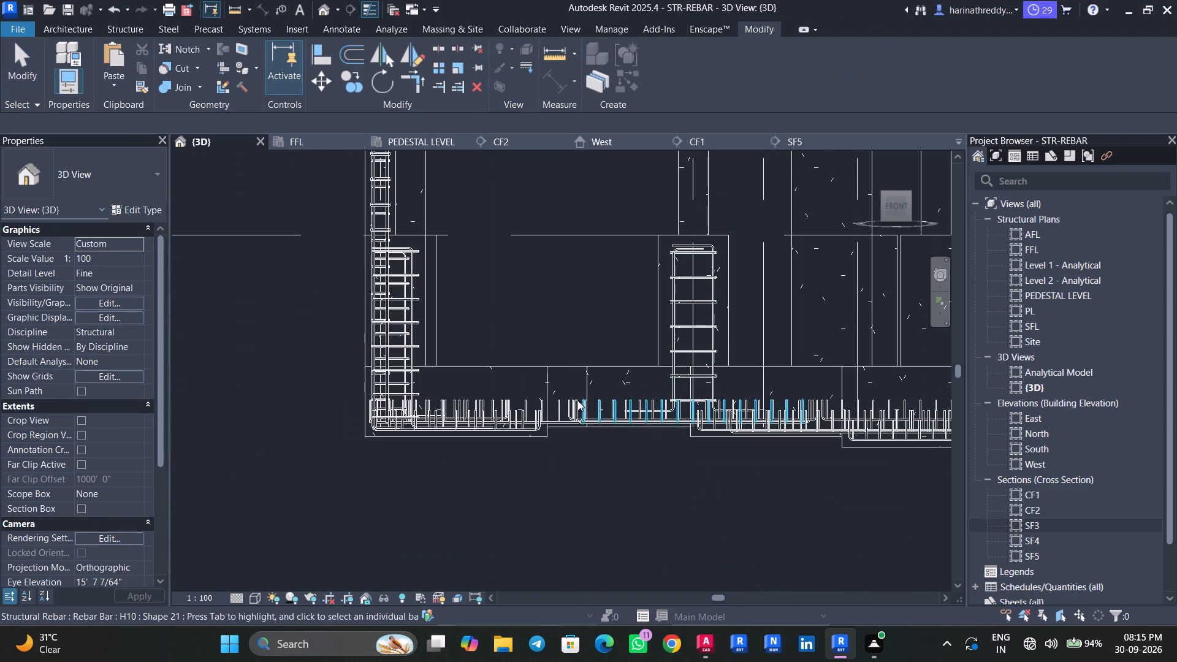
# From section SF3, select the column's straight two-bar H12 set and open its sketch in section SF4.
pyautogui.doubleClick(1033, 523)
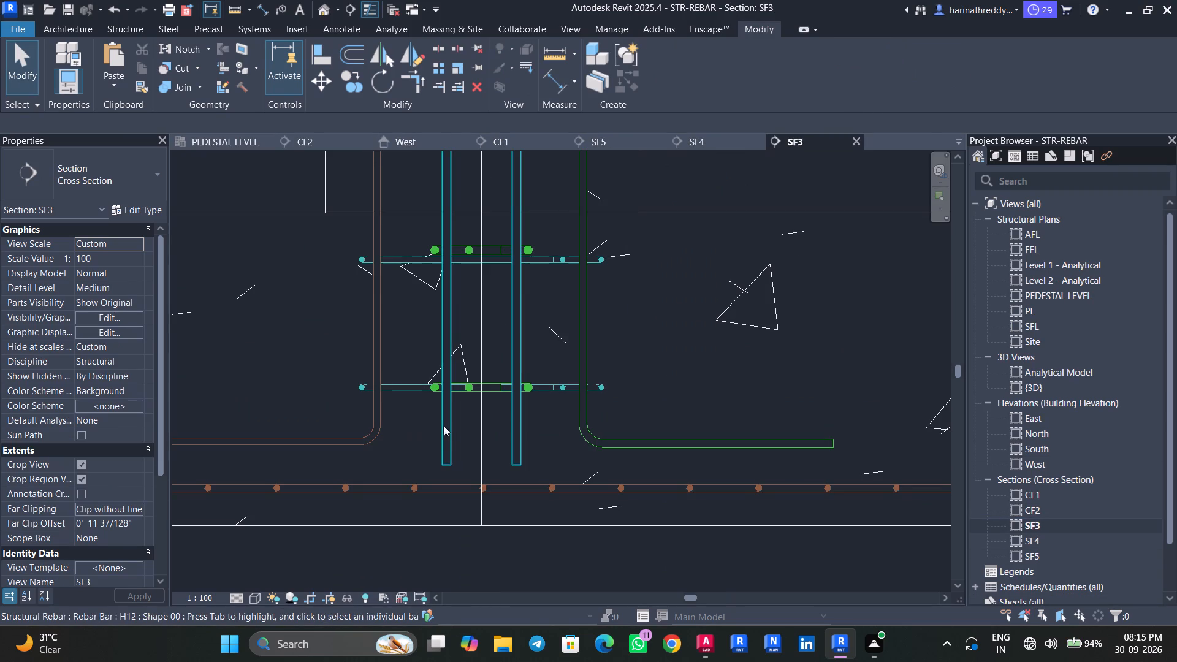
pyautogui.click(616, 433)
pyautogui.scroll(-8, 615, 384)
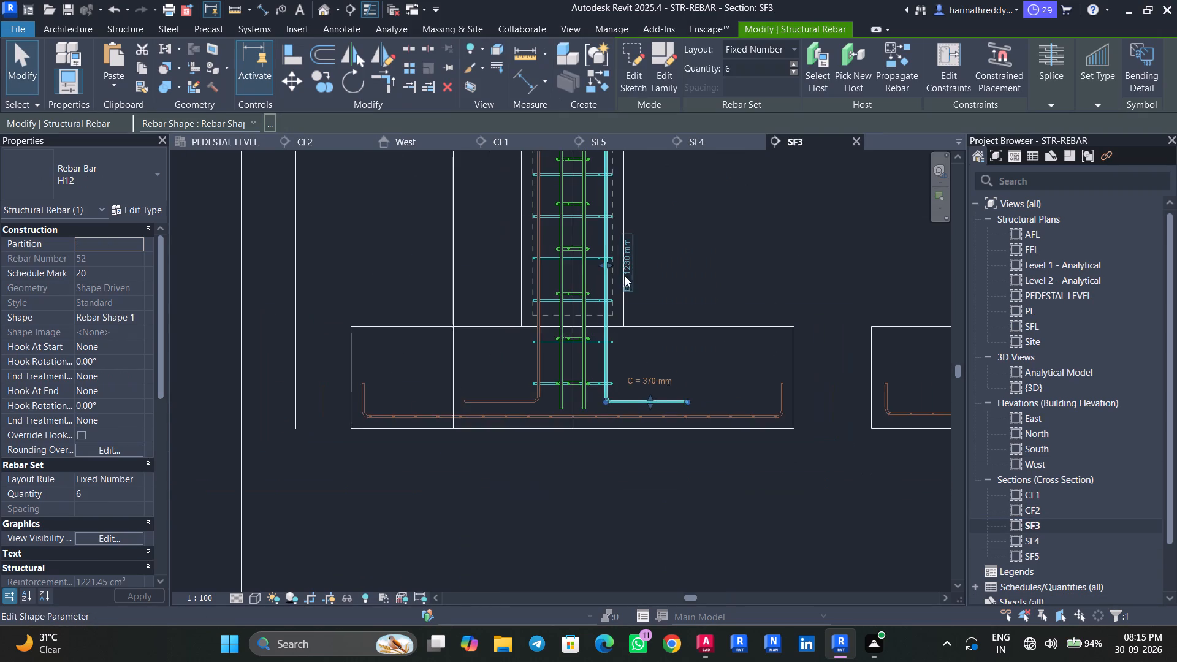
pyautogui.moveTo(627, 314); pyautogui.dragTo(642, 458, button='middle')
pyautogui.press('Escape')
pyautogui.press('Escape')
pyautogui.scroll(2, 573, 319)
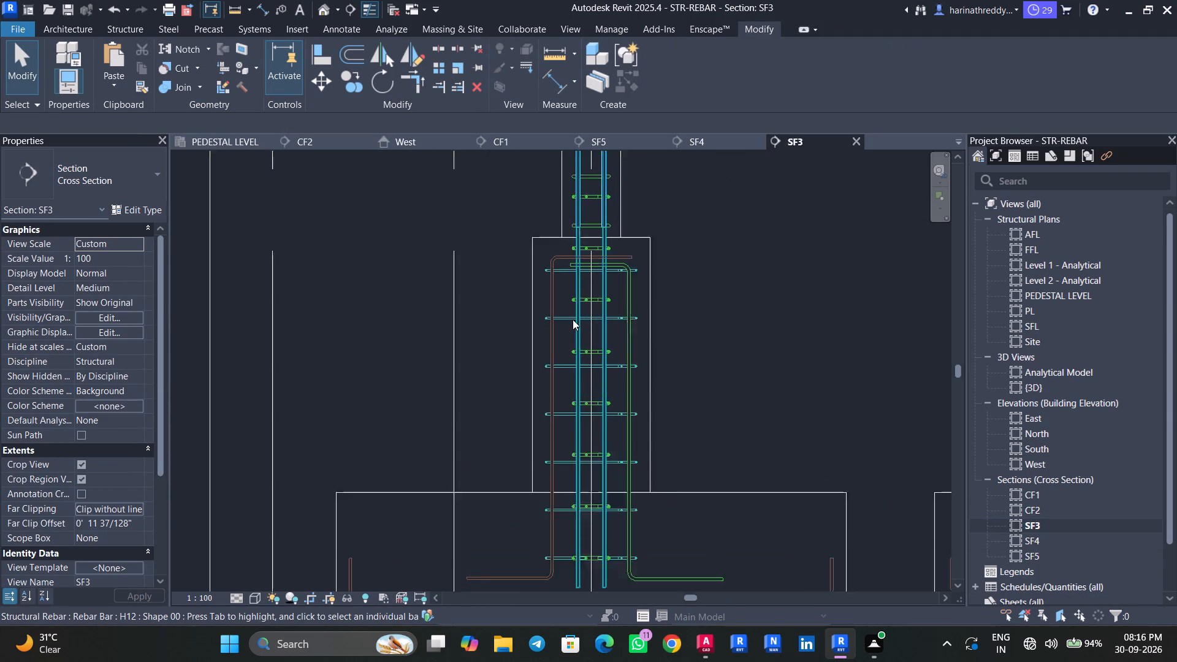
pyautogui.scroll(6, 573, 319)
pyautogui.click(587, 337)
pyautogui.scroll(-11, 587, 337)
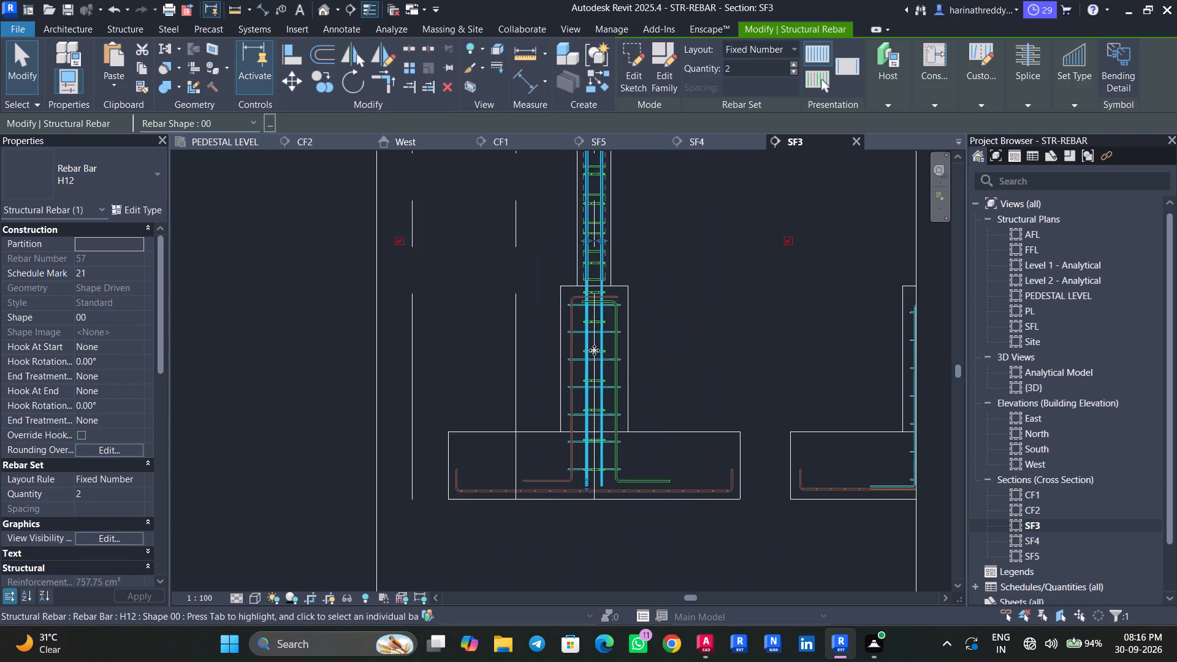
pyautogui.moveTo(673, 436); pyautogui.dragTo(673, 395, button='middle')
pyautogui.scroll(10, 566, 441)
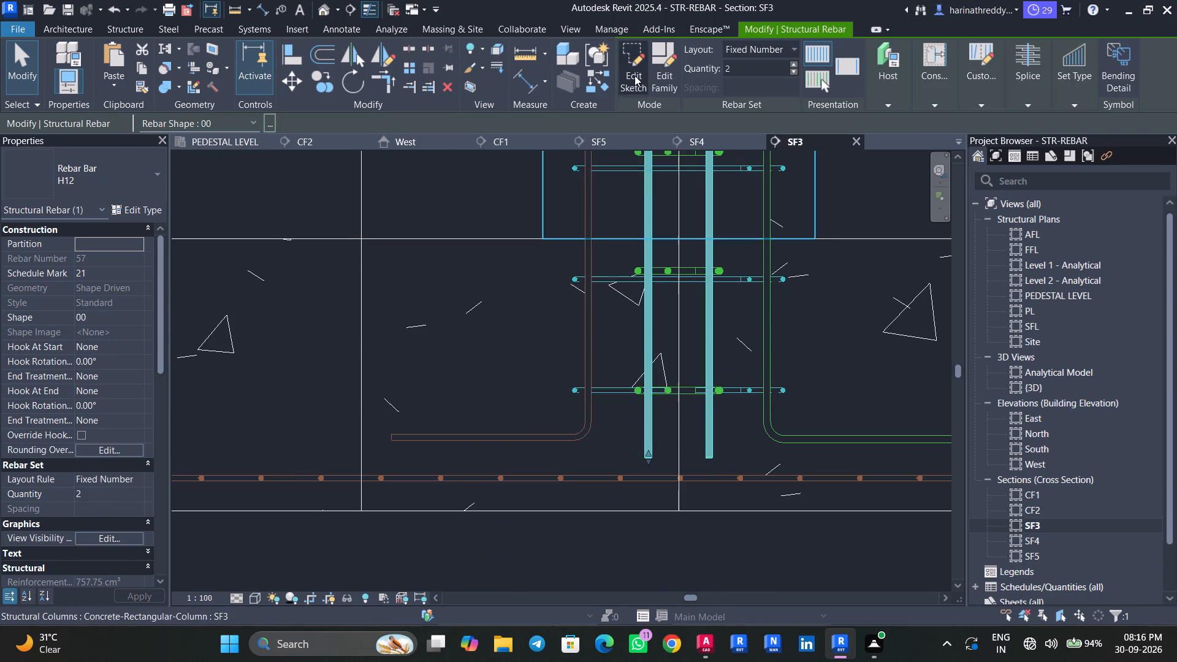
pyautogui.click(634, 75)
pyautogui.click(540, 214)
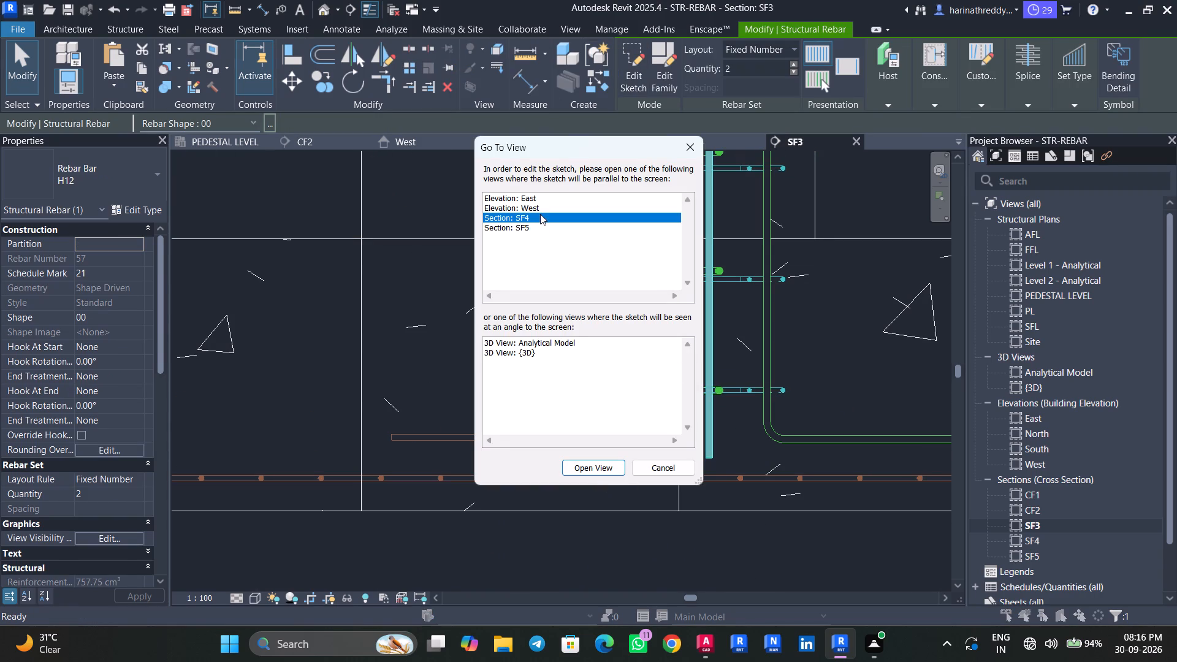
pyautogui.click(543, 209)
pyautogui.click(541, 221)
pyautogui.click(584, 472)
# Draw a horizontal leg about 7 3/4" inward from the H12 bar's bottom end, level with the adjacent bent bar's end, and finish the sketch.
pyautogui.scroll(2, 756, 354)
pyautogui.scroll(-1, 756, 354)
pyautogui.scroll(5, 756, 354)
pyautogui.scroll(-2, 742, 362)
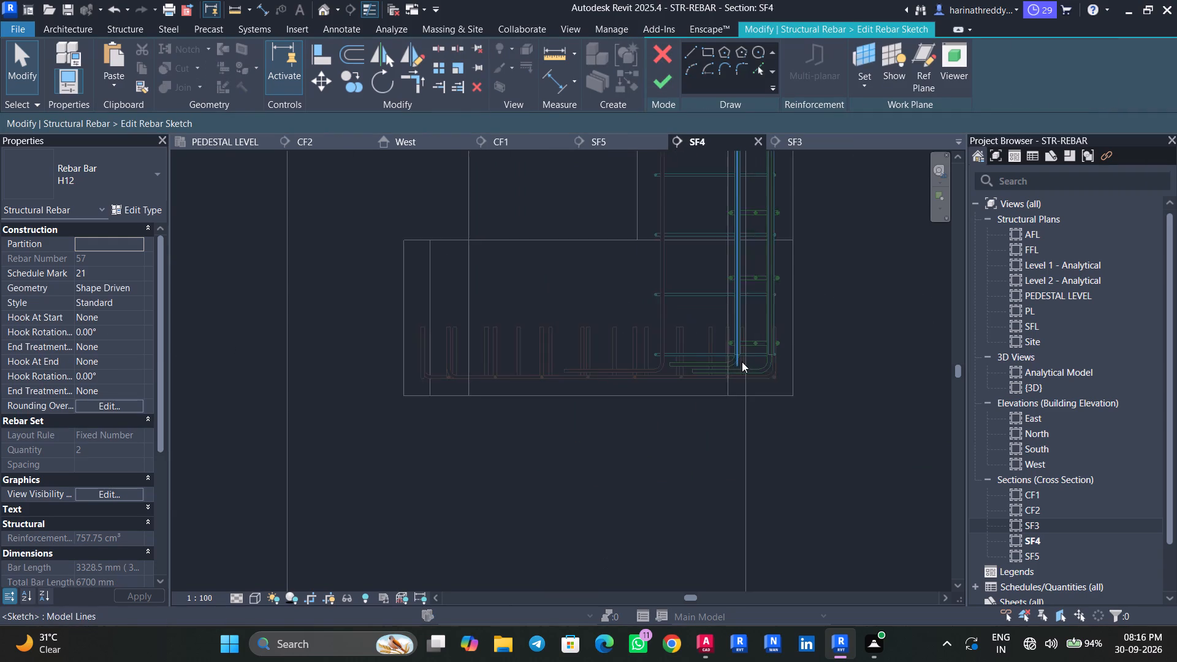
pyautogui.scroll(1, 739, 362)
pyautogui.moveTo(738, 362); pyautogui.dragTo(606, 479, button='middle')
pyautogui.scroll(6, 640, 471)
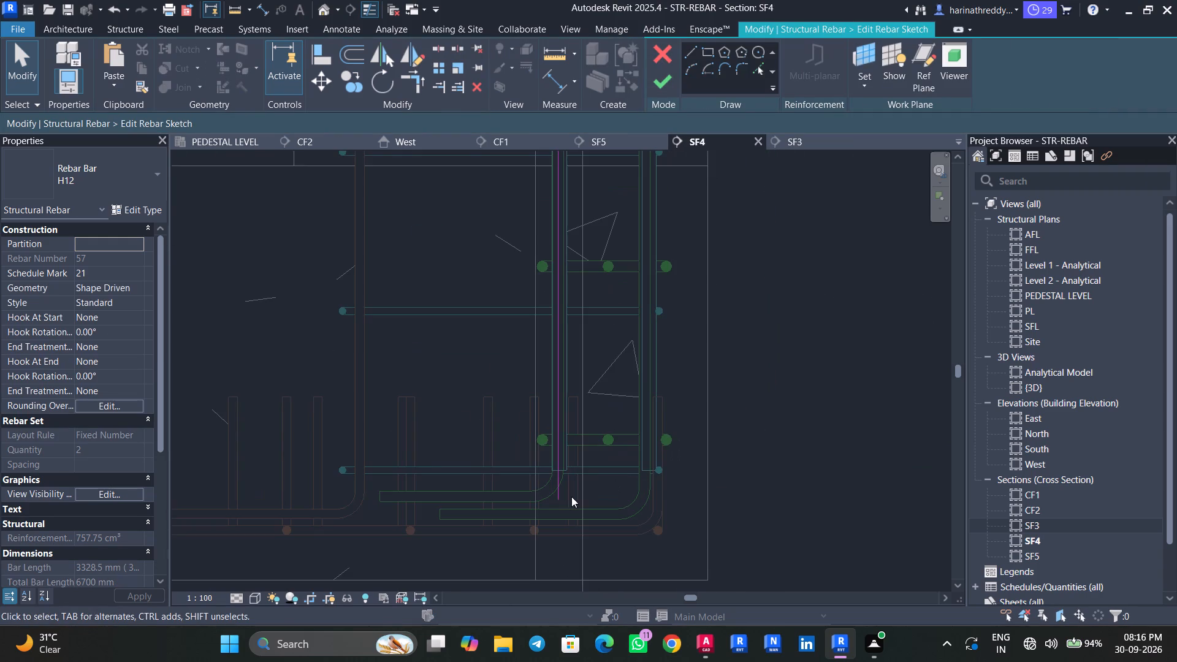
pyautogui.moveTo(572, 494); pyautogui.dragTo(617, 458, button='middle')
pyautogui.scroll(2, 630, 462)
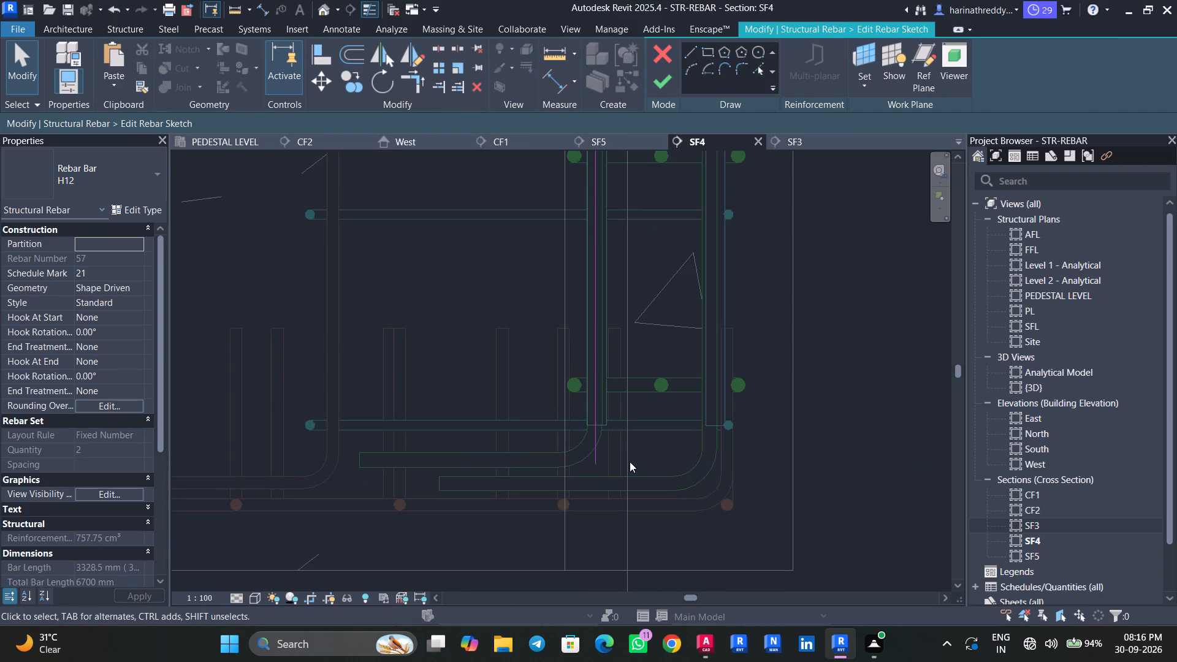
pyautogui.click(693, 53)
pyautogui.click(596, 461)
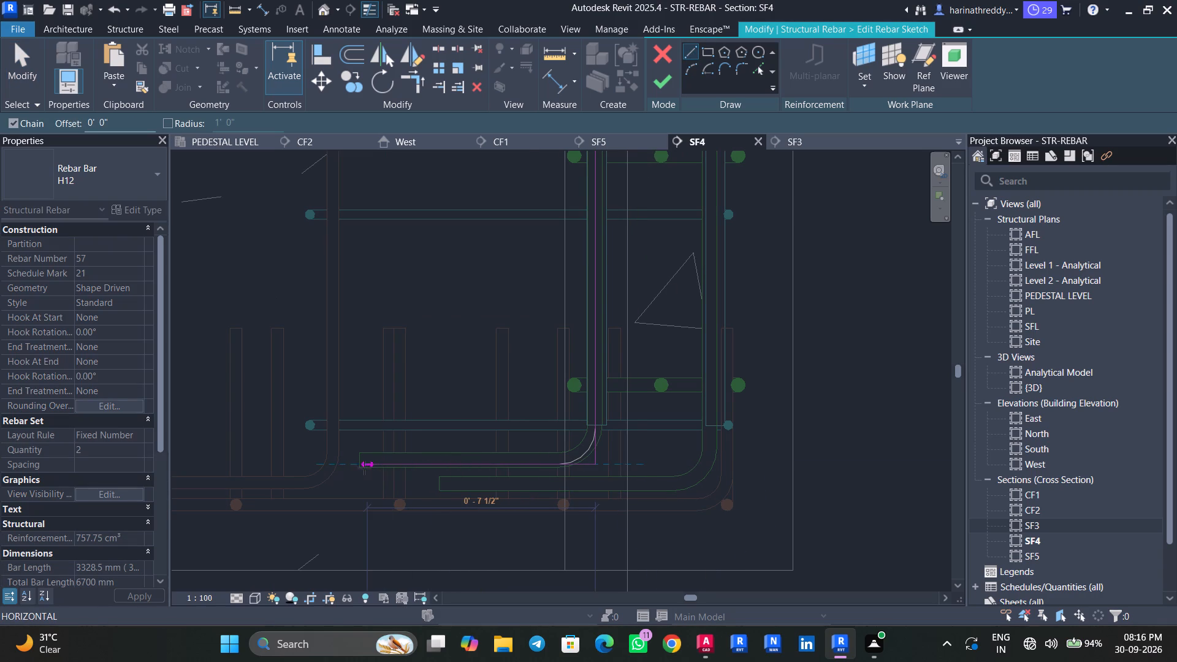
pyautogui.scroll(6, 359, 467)
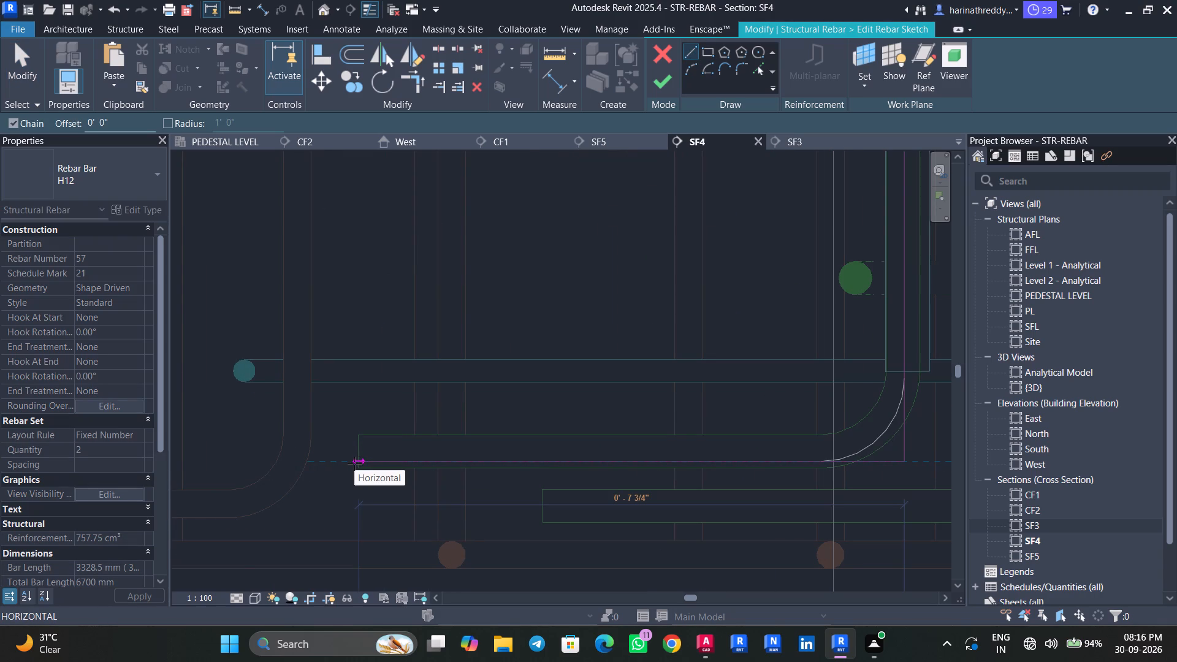
pyautogui.scroll(10, 354, 463)
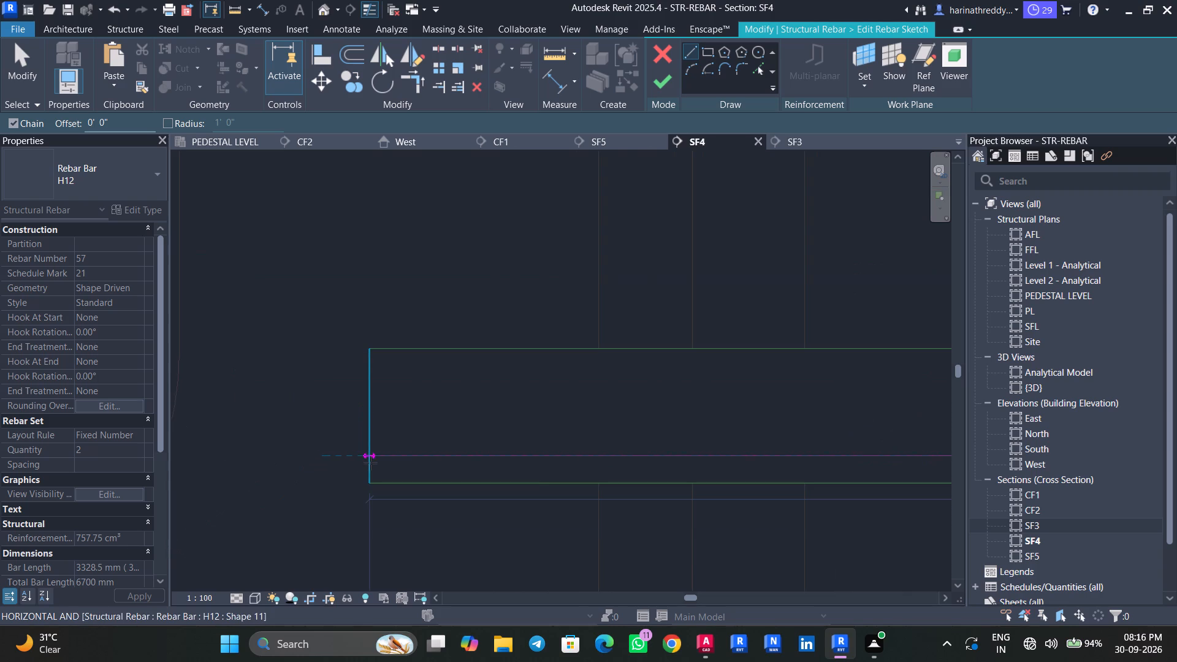
pyautogui.click(370, 463)
pyautogui.scroll(-12, 370, 463)
pyautogui.press('Escape')
pyautogui.press('Escape')
pyautogui.press('Escape')
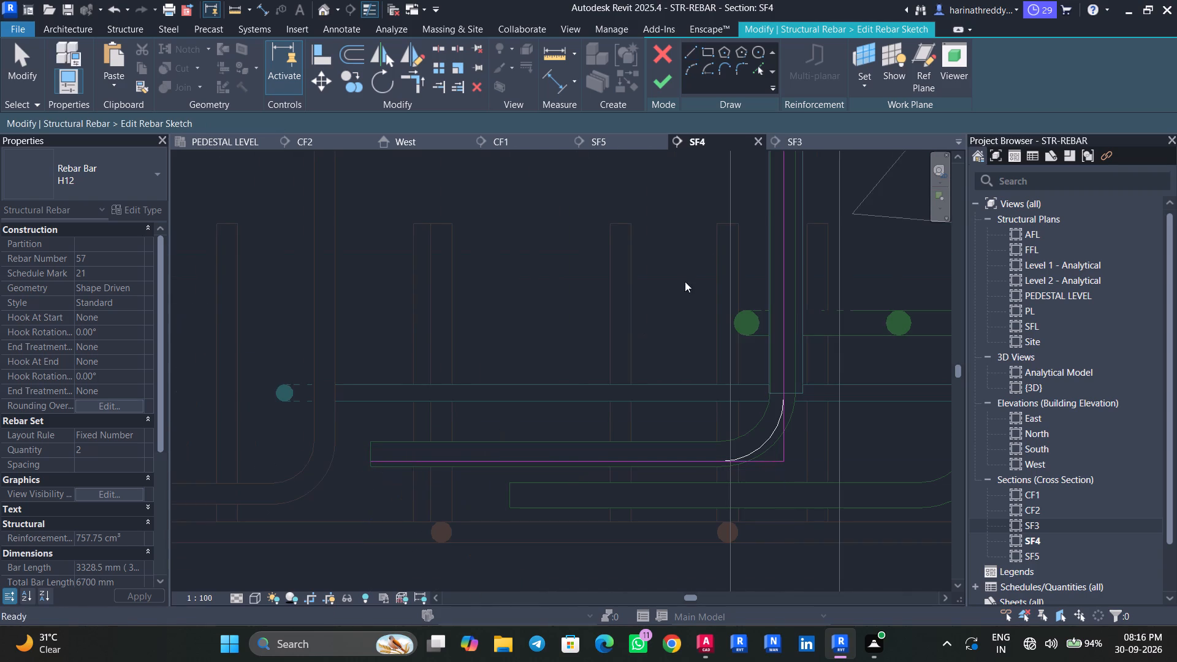
pyautogui.press('Escape')
pyautogui.click(663, 88)
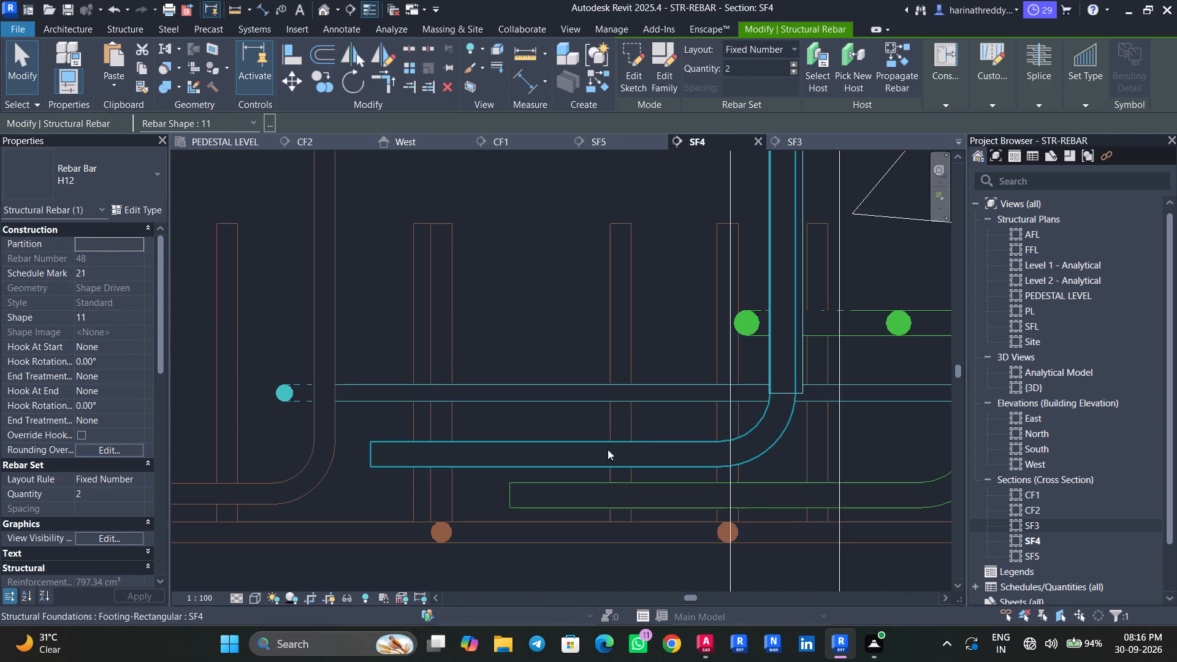
# Examine the overlapping H12 and H16 column bars near their bottom ends in section SF4.
pyautogui.press('Escape')
pyautogui.press('Escape')
pyautogui.click(556, 462)
pyautogui.scroll(-9, 556, 462)
pyautogui.press('Escape')
pyautogui.press('Escape')
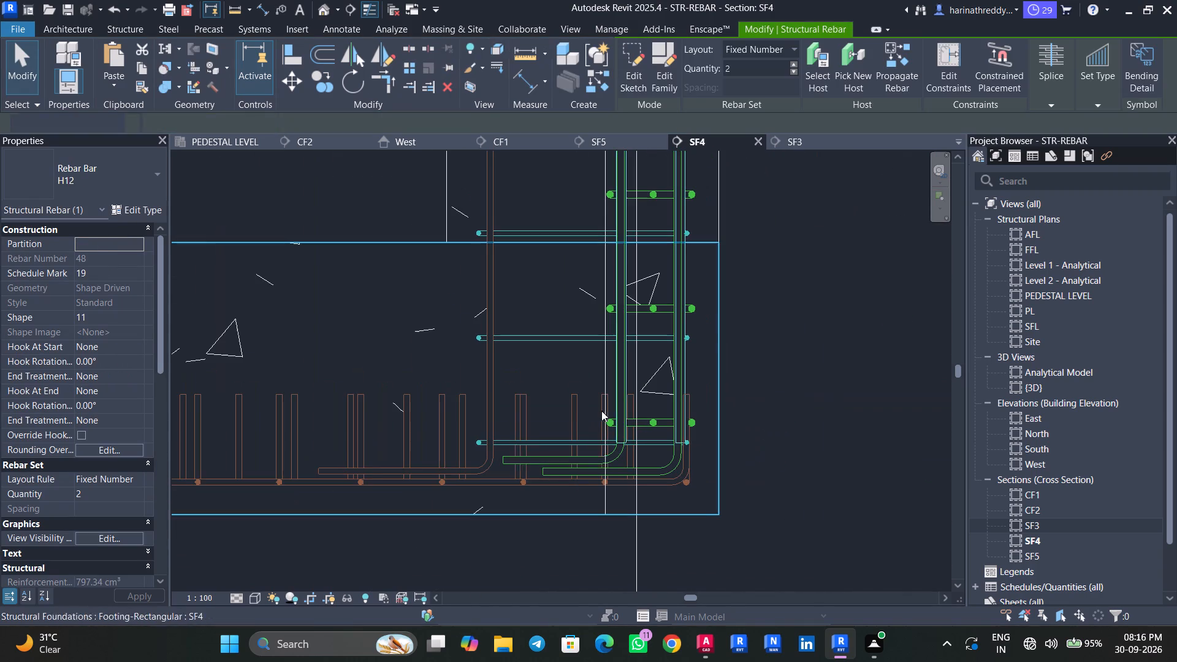
pyautogui.press('Tab')
pyautogui.scroll(4, 619, 392)
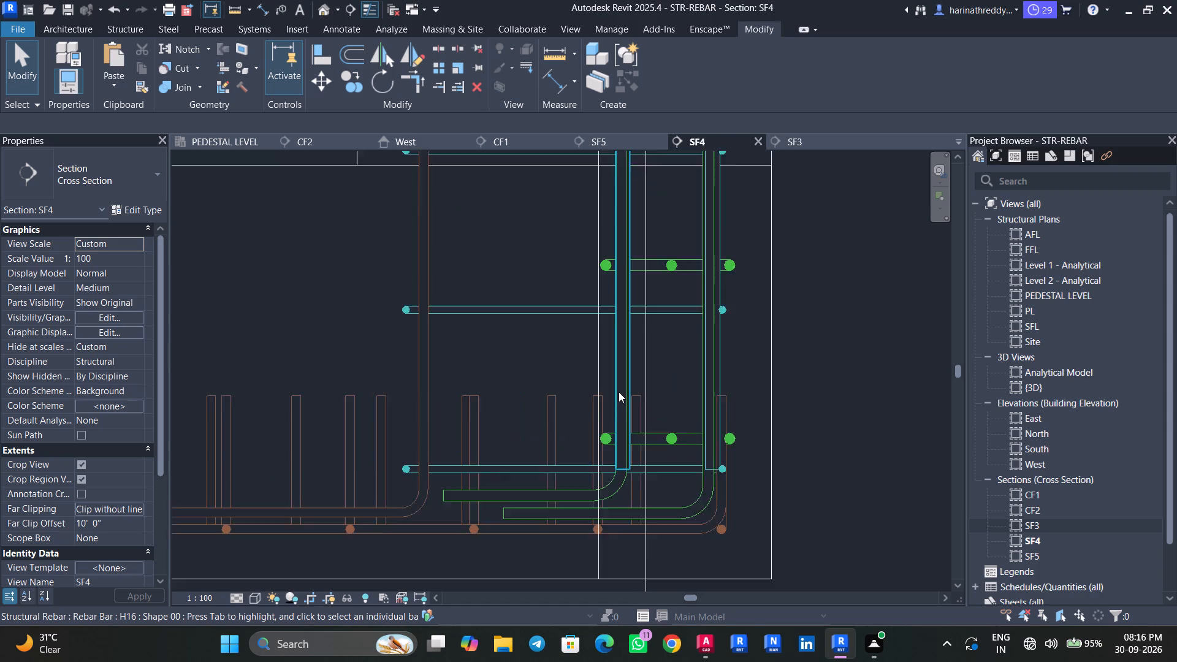
pyautogui.press('Tab')
pyautogui.press('Tab')
pyautogui.press('Tab')
pyautogui.press('Tab')
pyautogui.press('Tab')
pyautogui.press('Tab')
pyautogui.press('Tab')
pyautogui.press('Tab')
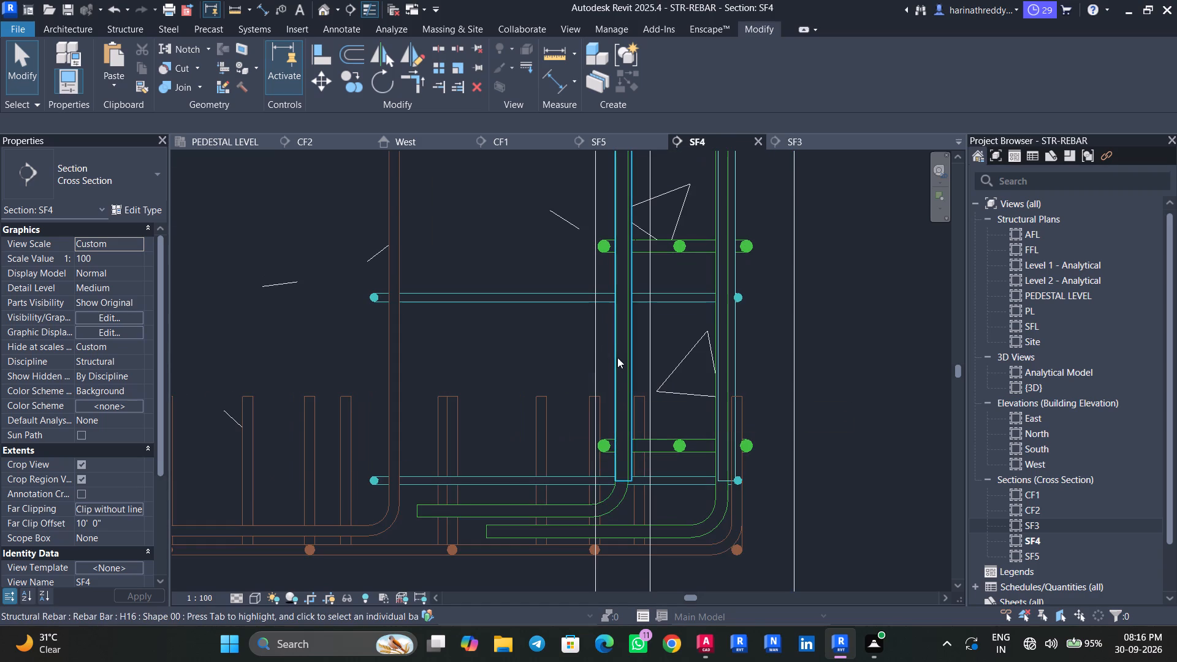
pyautogui.click(620, 358)
pyautogui.press('Escape')
pyautogui.press('Escape')
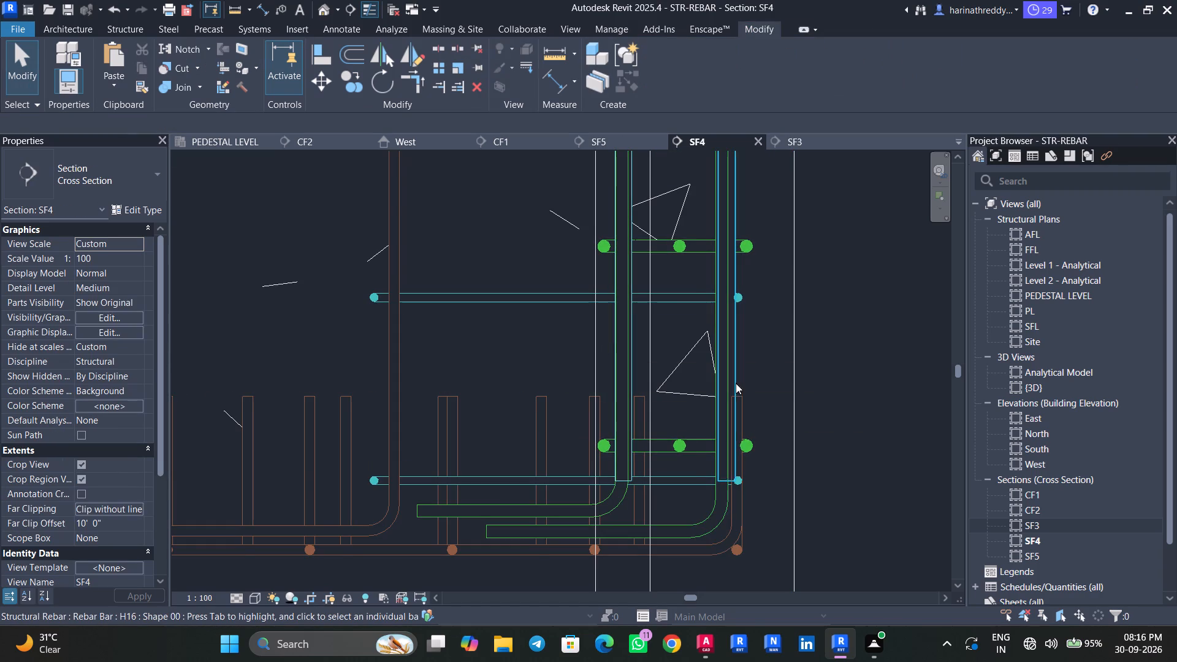
pyautogui.press('Tab')
pyautogui.press('Tab')
pyautogui.click(728, 373)
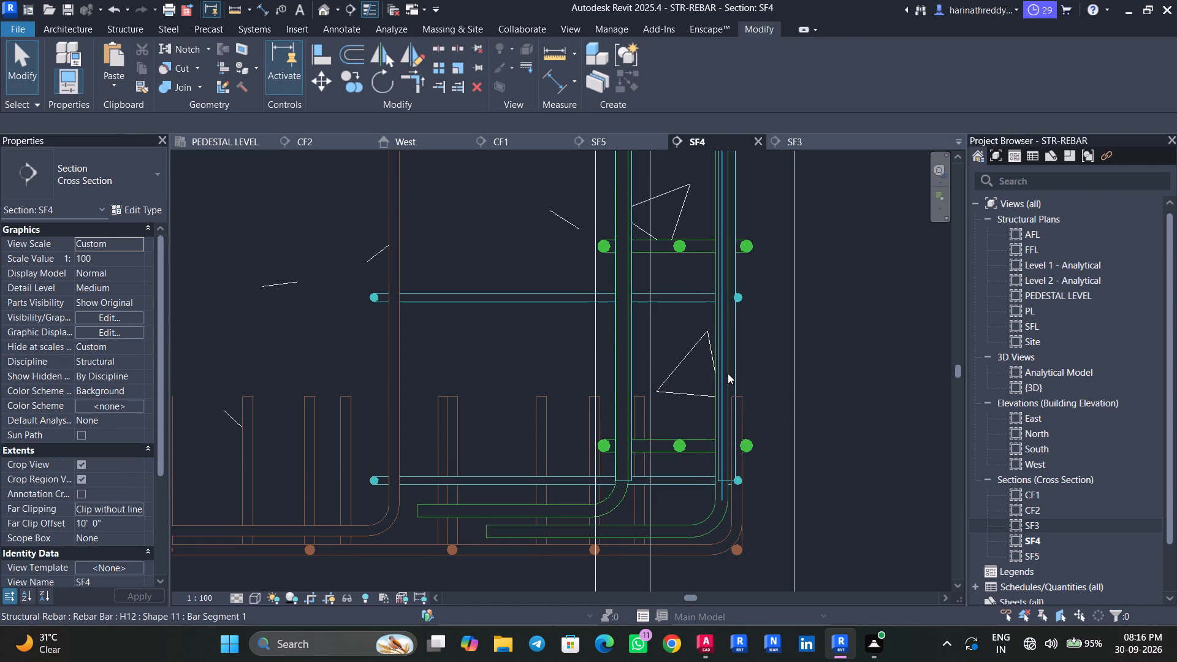
pyautogui.press('Escape')
pyautogui.press('Escape')
pyautogui.press('Escape')
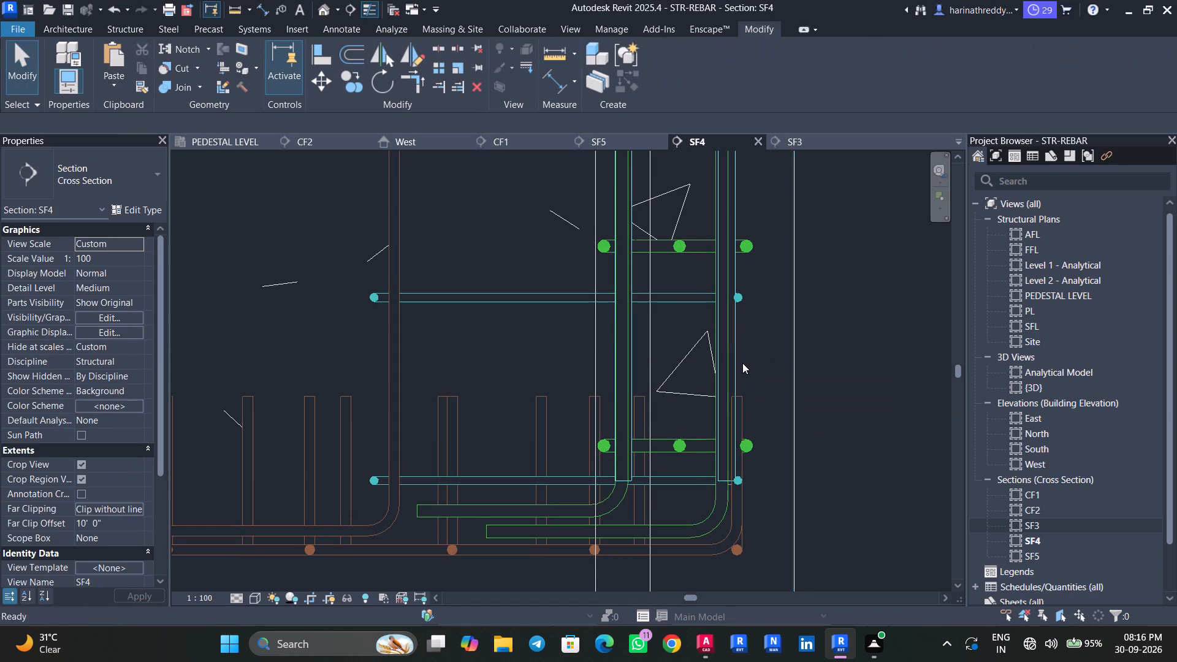
pyautogui.press('Escape')
pyautogui.press('Escape')
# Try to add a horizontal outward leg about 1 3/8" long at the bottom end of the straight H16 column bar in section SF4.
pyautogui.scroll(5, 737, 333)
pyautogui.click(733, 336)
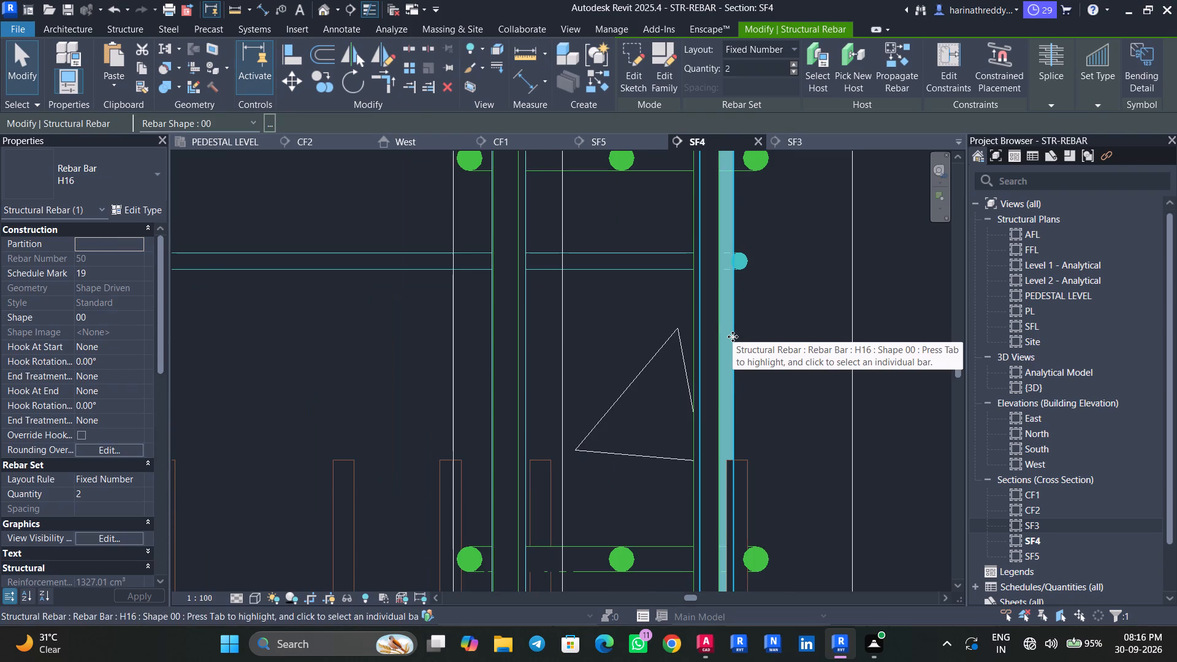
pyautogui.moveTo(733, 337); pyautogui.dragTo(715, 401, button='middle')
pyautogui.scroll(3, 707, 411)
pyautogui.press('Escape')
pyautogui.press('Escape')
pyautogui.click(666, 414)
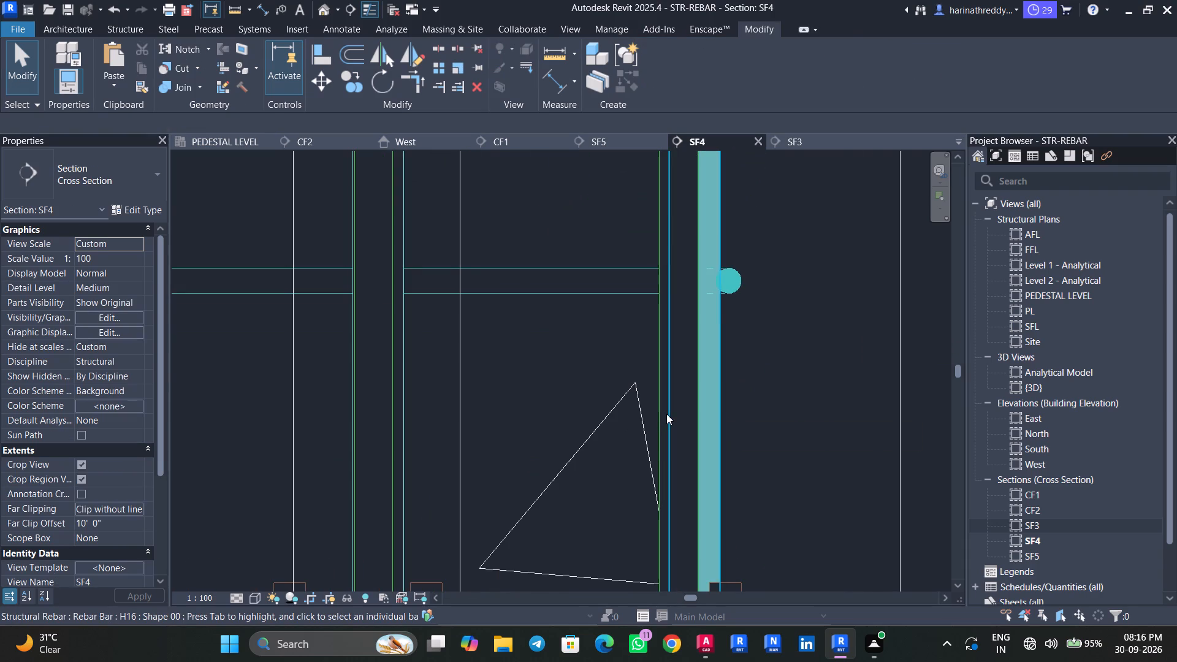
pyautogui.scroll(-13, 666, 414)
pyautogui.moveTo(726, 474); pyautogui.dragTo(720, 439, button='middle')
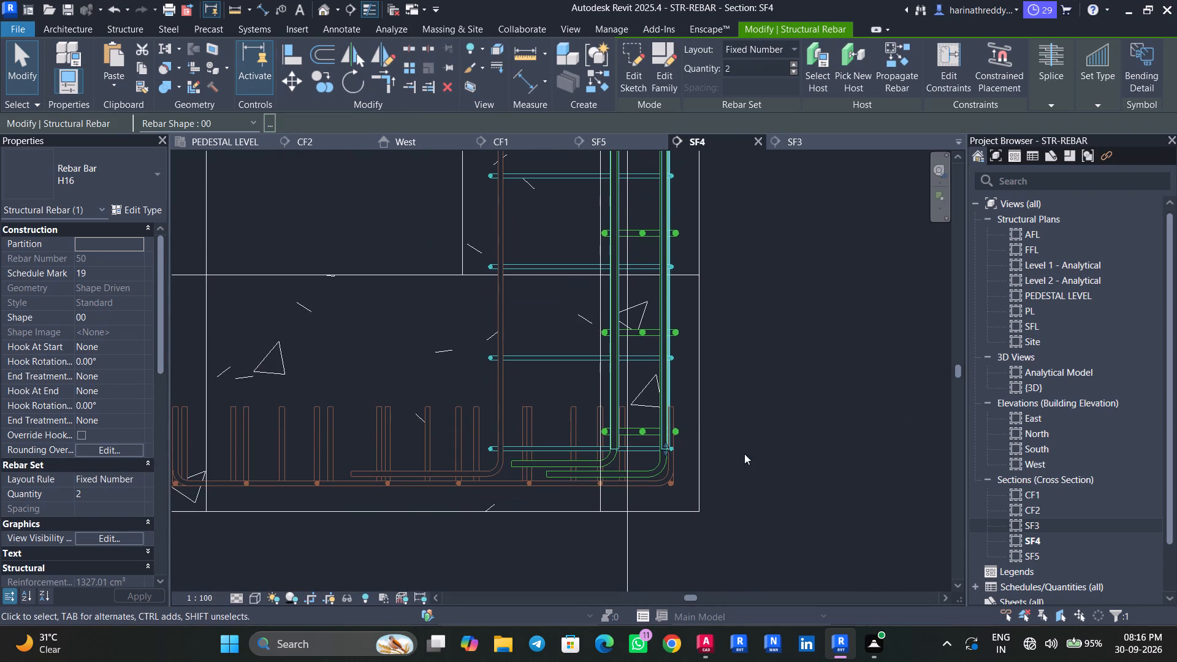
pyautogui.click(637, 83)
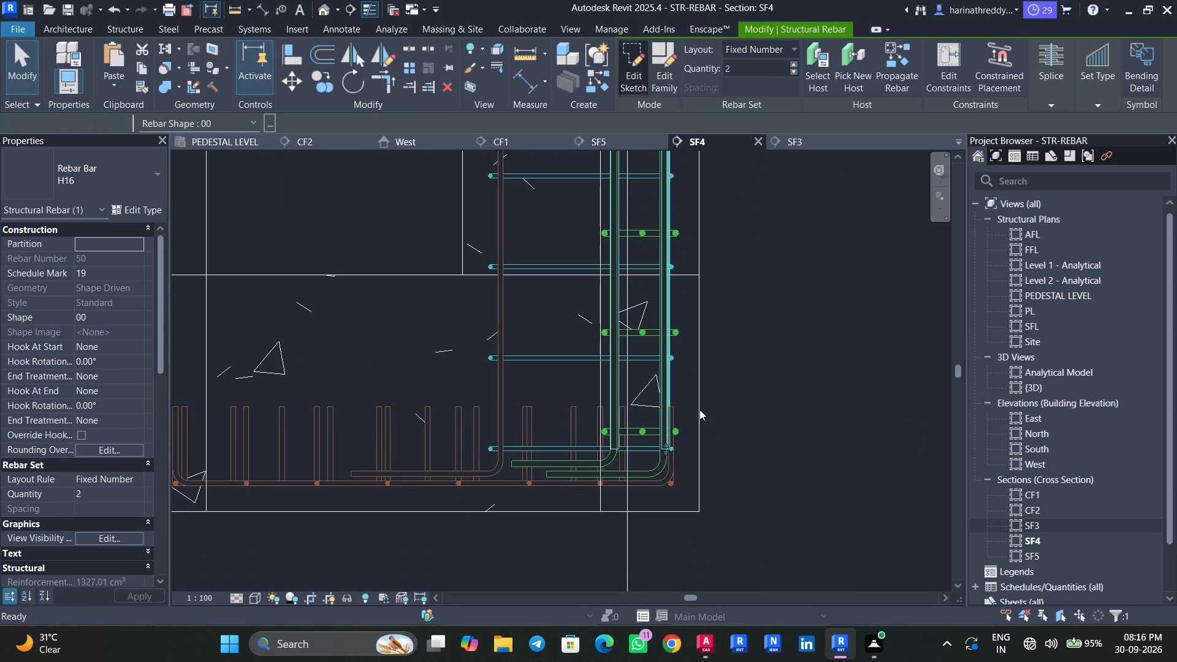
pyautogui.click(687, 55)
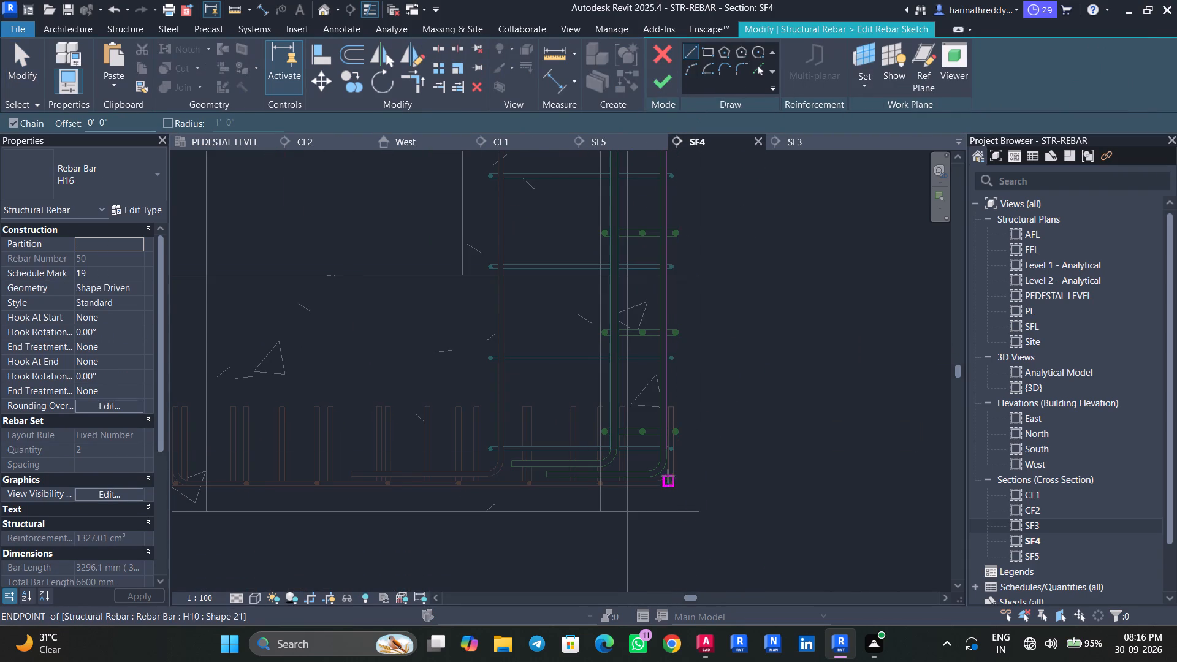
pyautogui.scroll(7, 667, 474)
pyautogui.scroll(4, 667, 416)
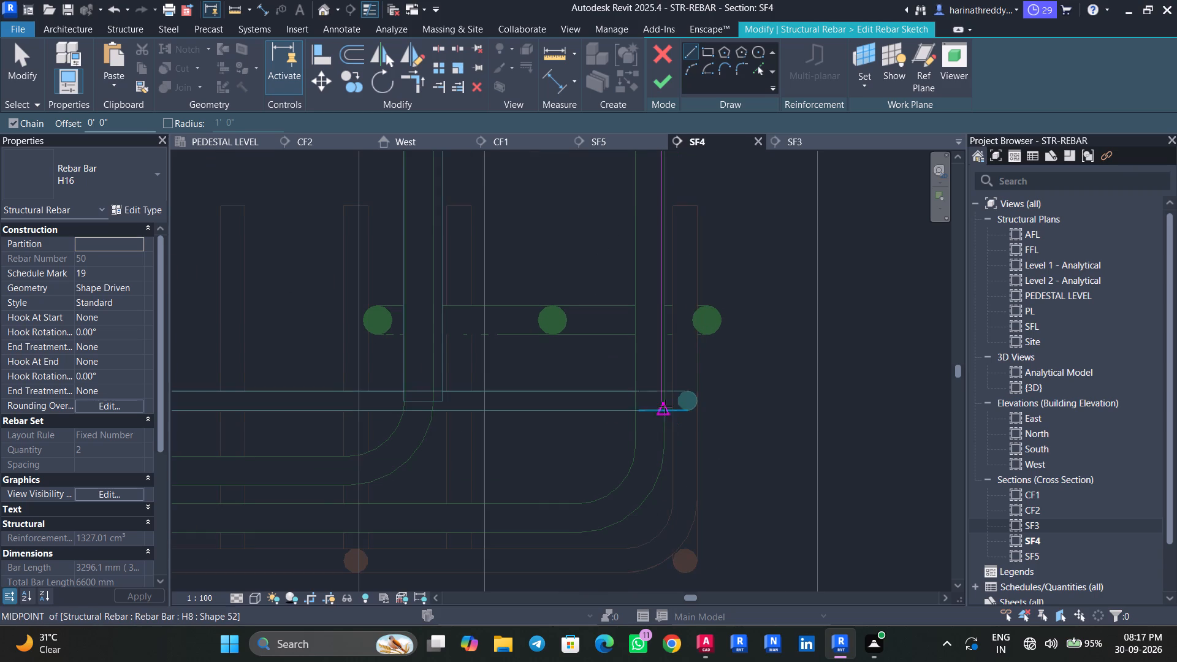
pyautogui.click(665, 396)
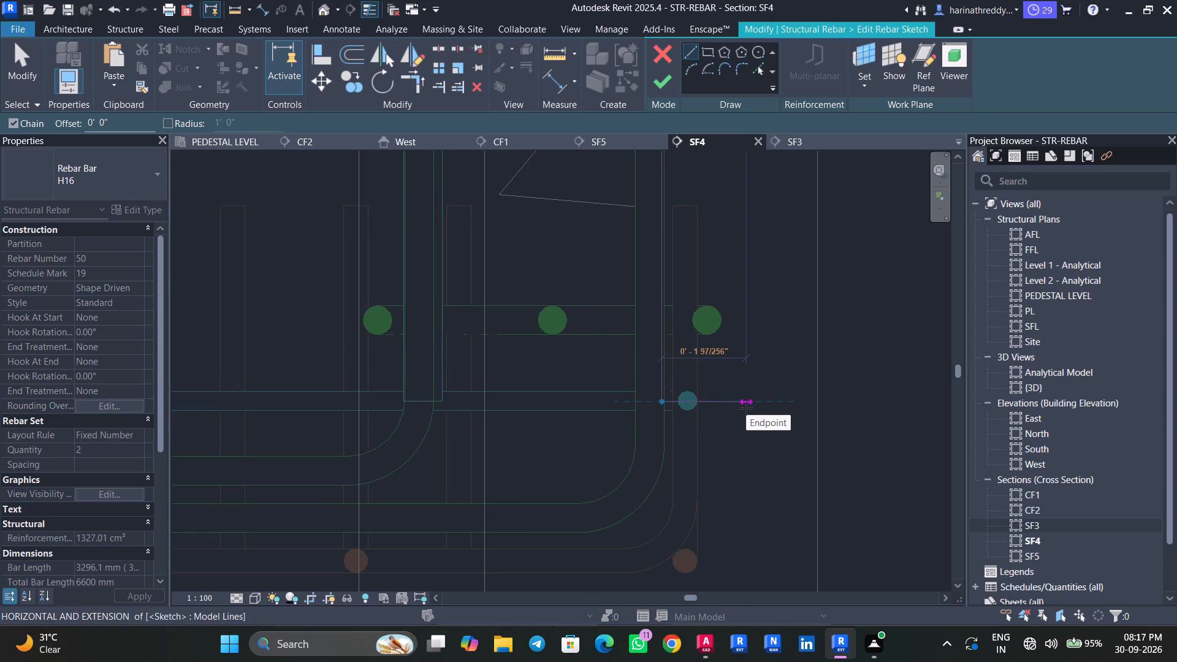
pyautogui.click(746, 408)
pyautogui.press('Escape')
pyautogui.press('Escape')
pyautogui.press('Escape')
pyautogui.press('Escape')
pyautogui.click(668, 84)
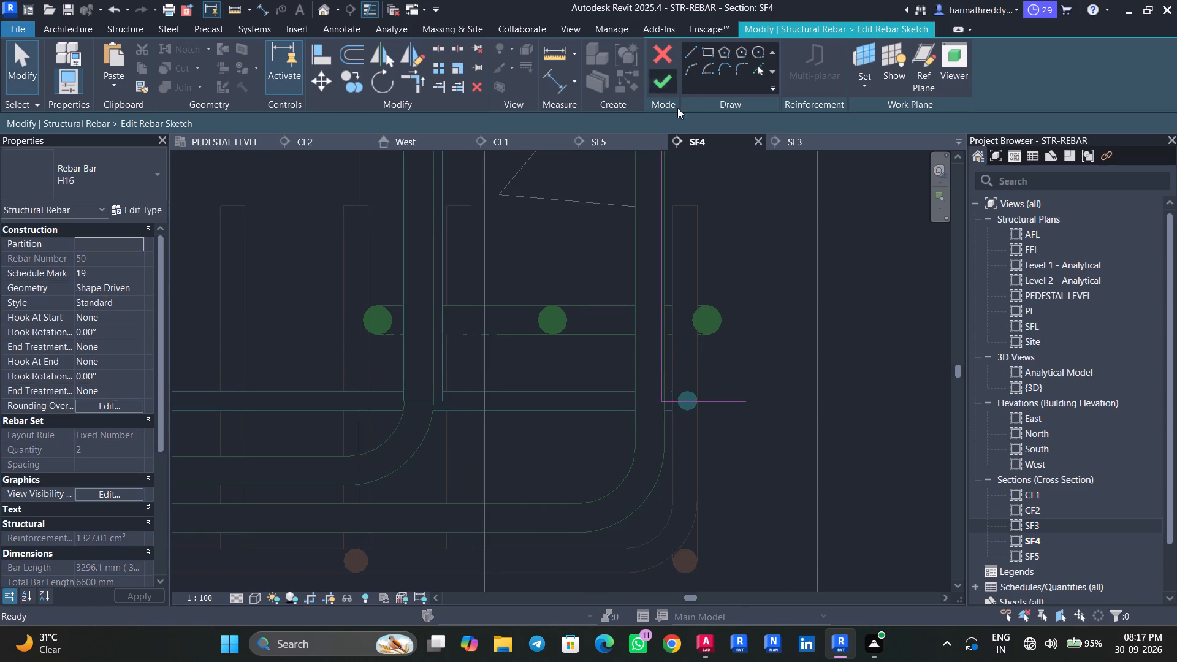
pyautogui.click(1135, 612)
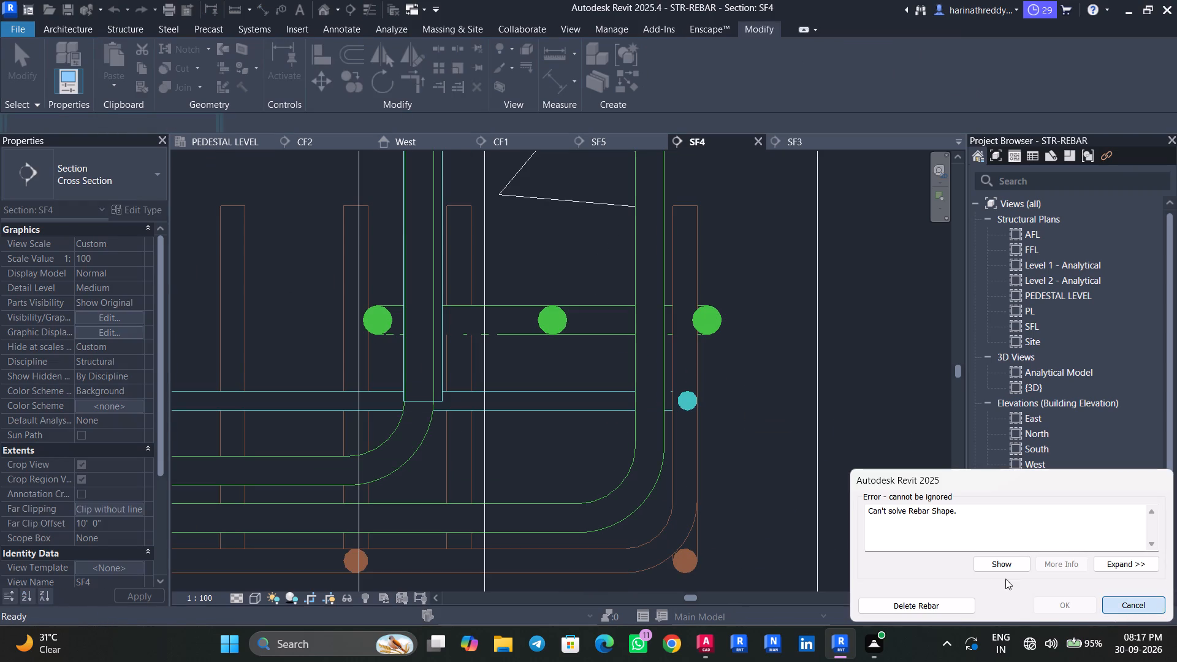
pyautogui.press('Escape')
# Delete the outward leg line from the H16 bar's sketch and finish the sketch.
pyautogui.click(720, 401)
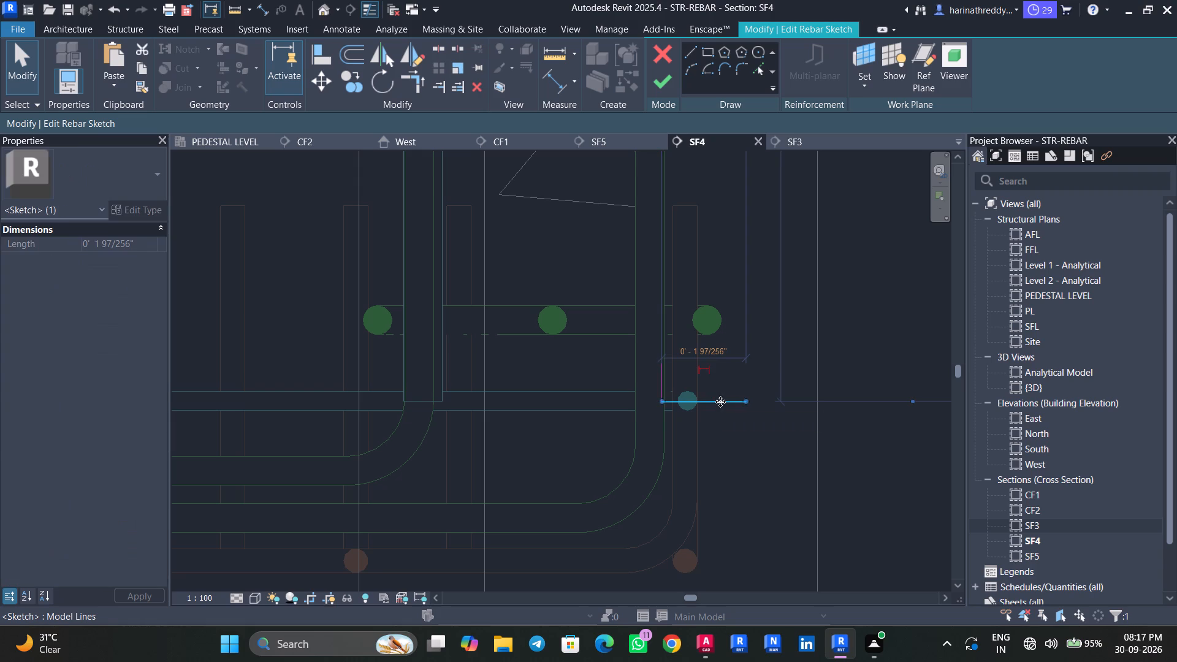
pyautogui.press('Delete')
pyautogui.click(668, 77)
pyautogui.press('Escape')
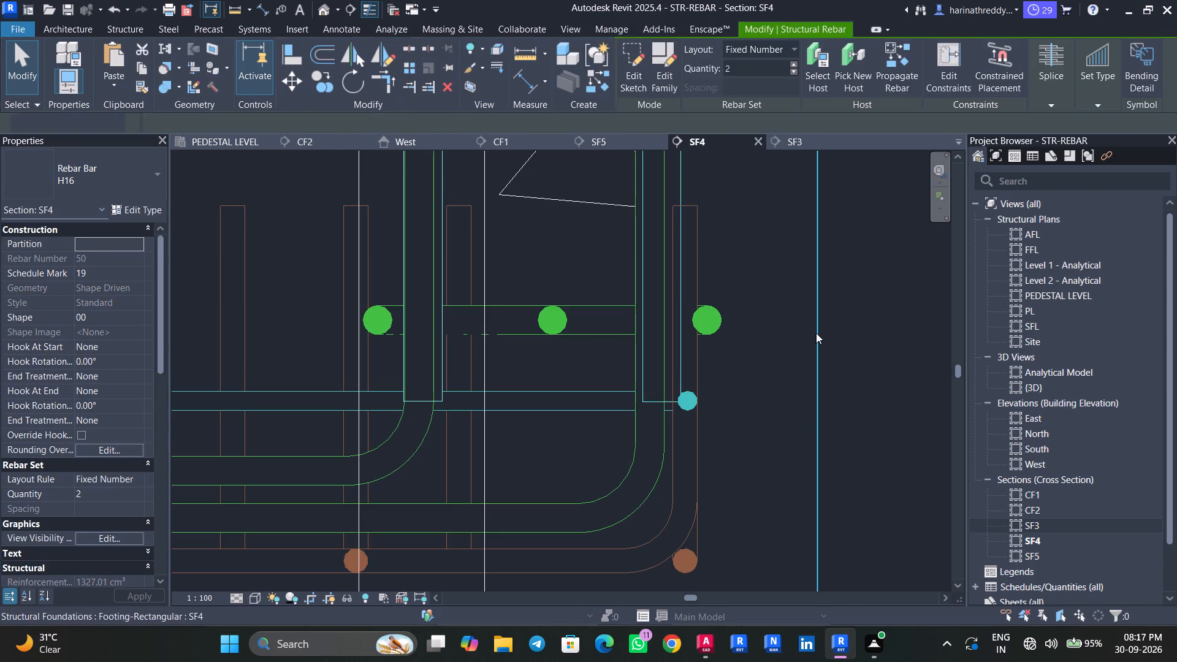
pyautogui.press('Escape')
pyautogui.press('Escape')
# Select the SF4 footing in its section and examine the footings and their reinforcement in the 3D view.
pyautogui.scroll(-12, 847, 340)
pyautogui.scroll(1, 845, 334)
pyautogui.scroll(-1, 845, 334)
pyautogui.scroll(1, 845, 334)
pyautogui.scroll(-3, 845, 334)
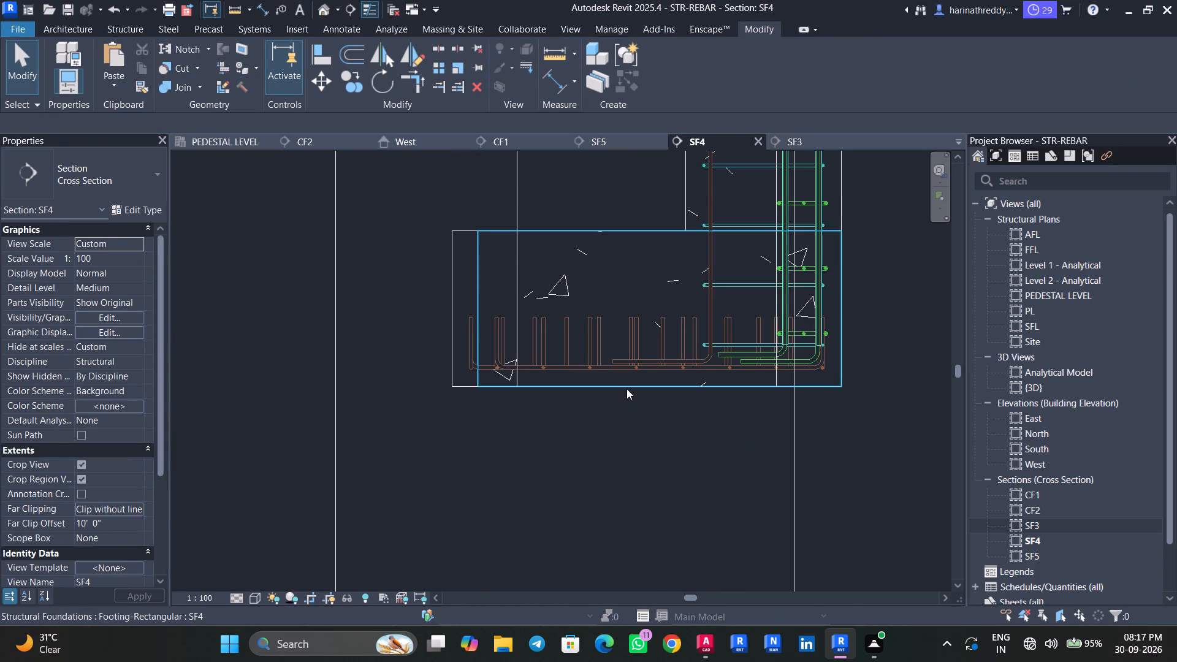
pyautogui.click(627, 389)
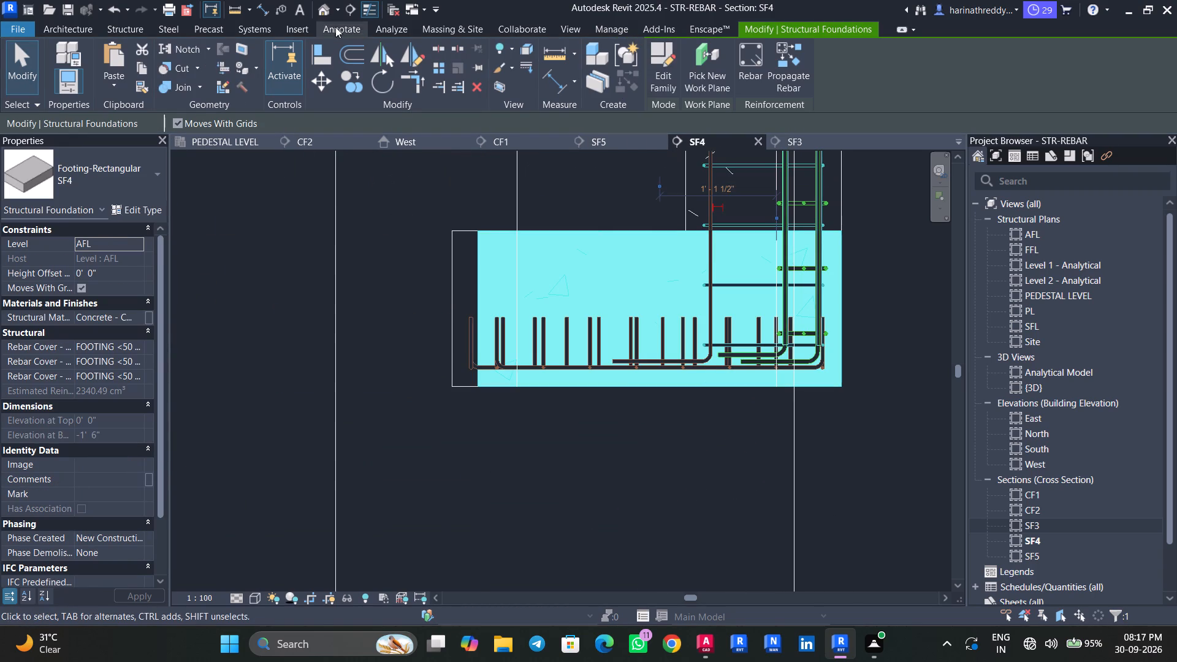
pyautogui.click(326, 13)
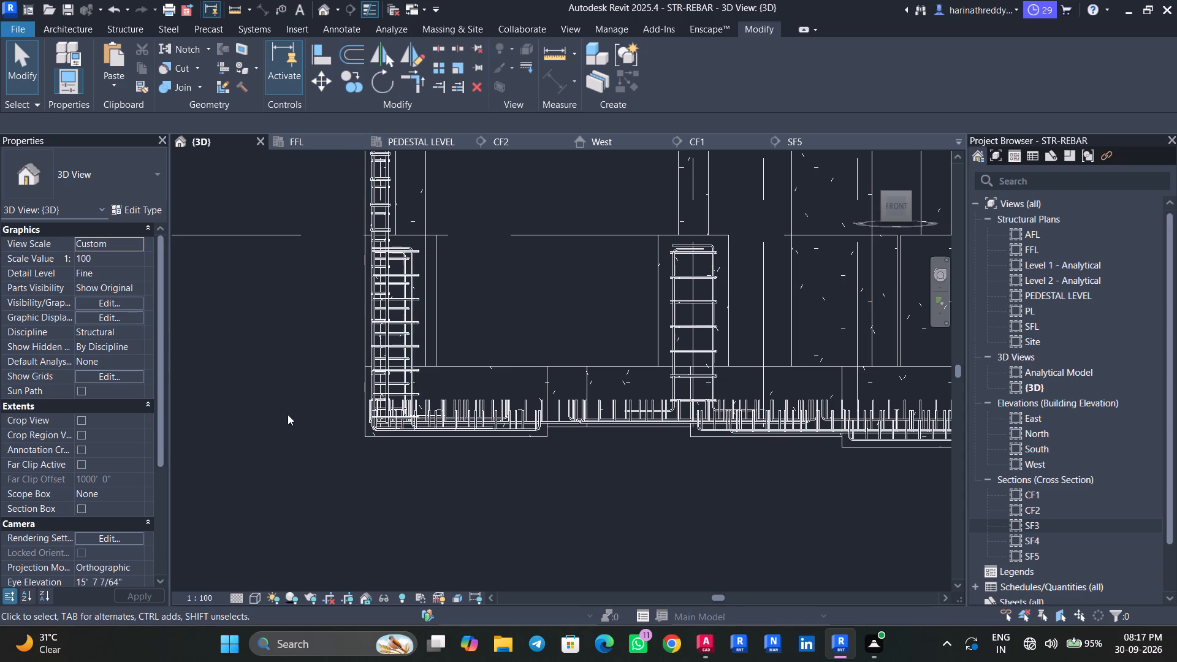
pyautogui.scroll(-9, 273, 430)
pyautogui.keyDown('shift'); pyautogui.moveTo(273, 432); pyautogui.dragTo(382, 501, button='middle'); pyautogui.keyUp('shift')
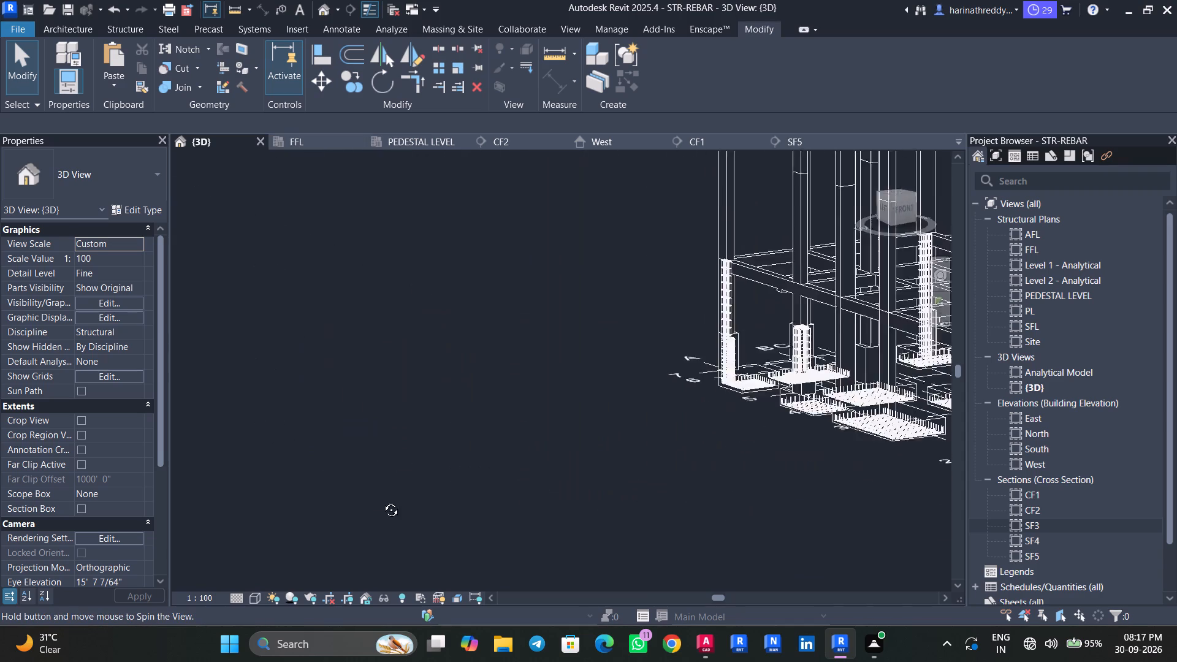
pyautogui.keyDown('shift'); pyautogui.moveTo(382, 501); pyautogui.dragTo(400, 492, button='middle'); pyautogui.keyUp('shift')
pyautogui.scroll(1, 492, 299)
pyautogui.moveTo(491, 302); pyautogui.dragTo(305, 539, button='middle')
pyautogui.moveTo(405, 399); pyautogui.dragTo(323, 508, button='middle')
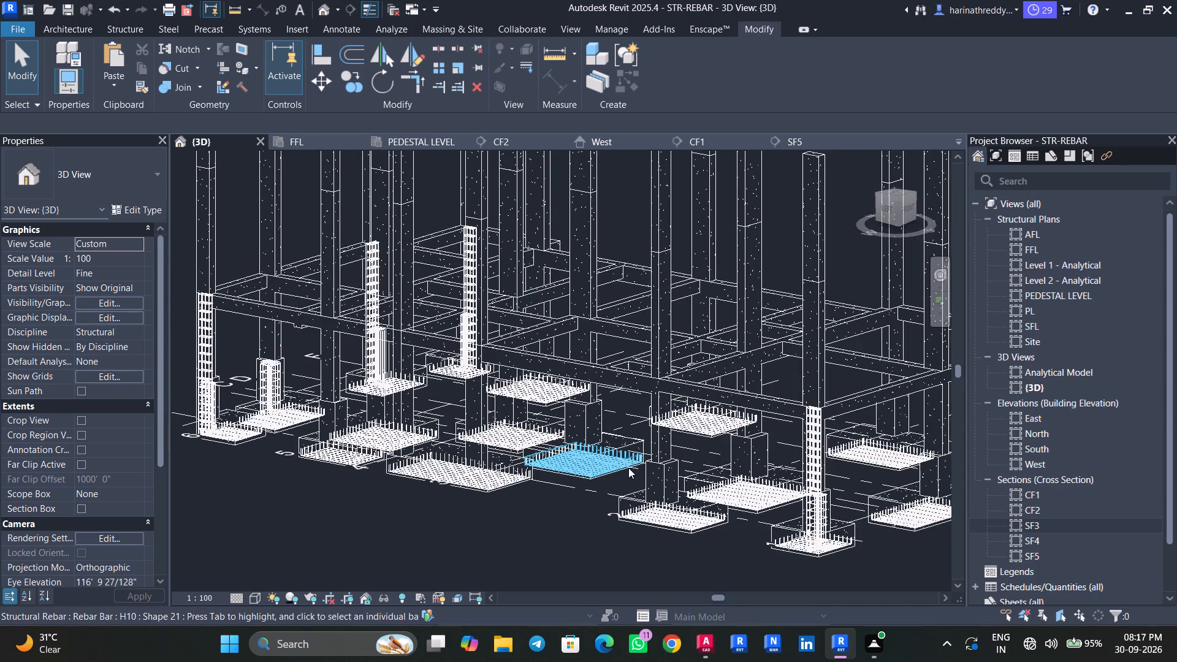
pyautogui.scroll(4, 633, 463)
pyautogui.scroll(5, 617, 401)
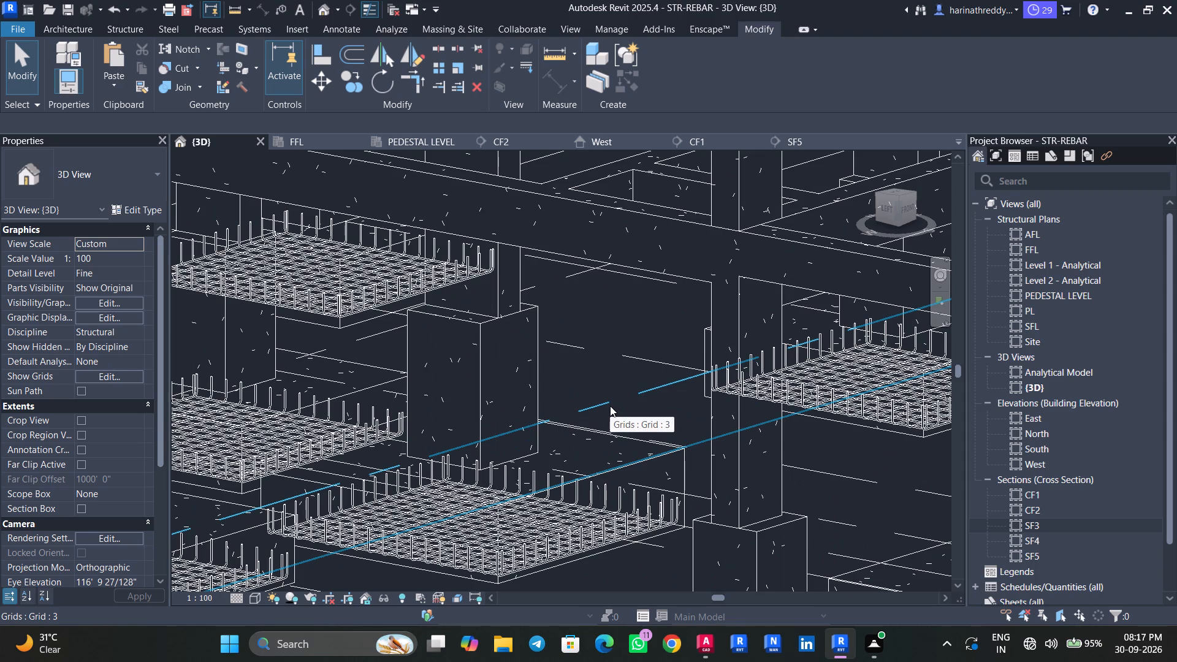
pyautogui.press('Escape')
pyautogui.press('Escape')
pyautogui.press('Escape')
pyautogui.press('Escape')
pyautogui.press('Escape')
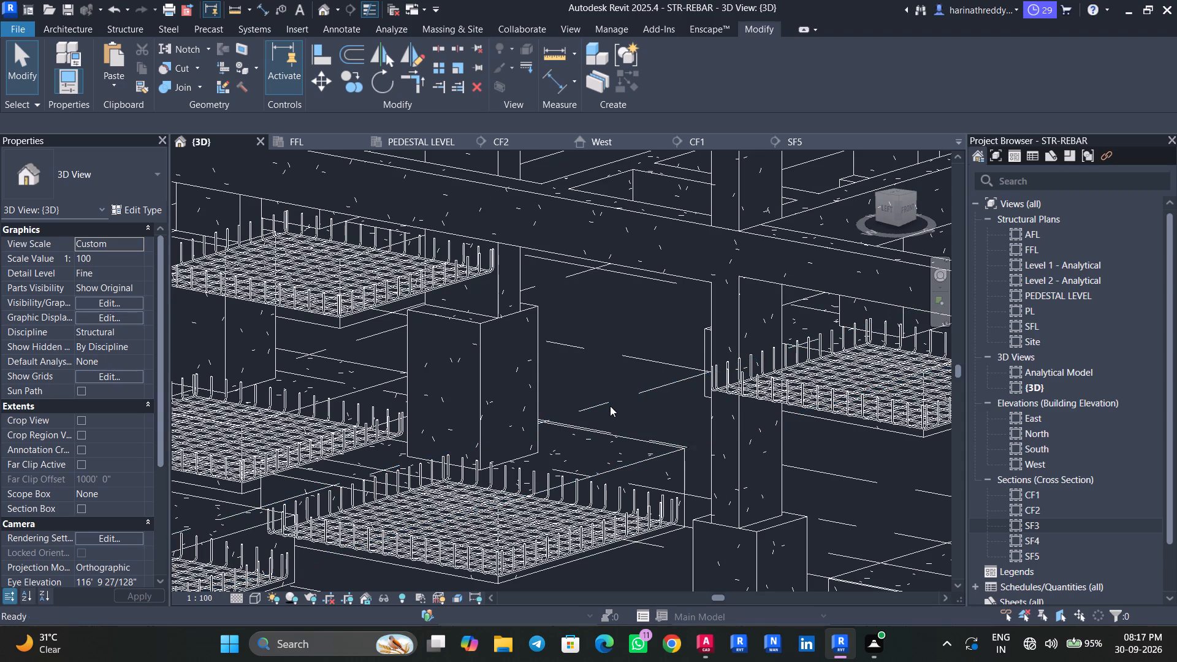
pyautogui.press('Escape')
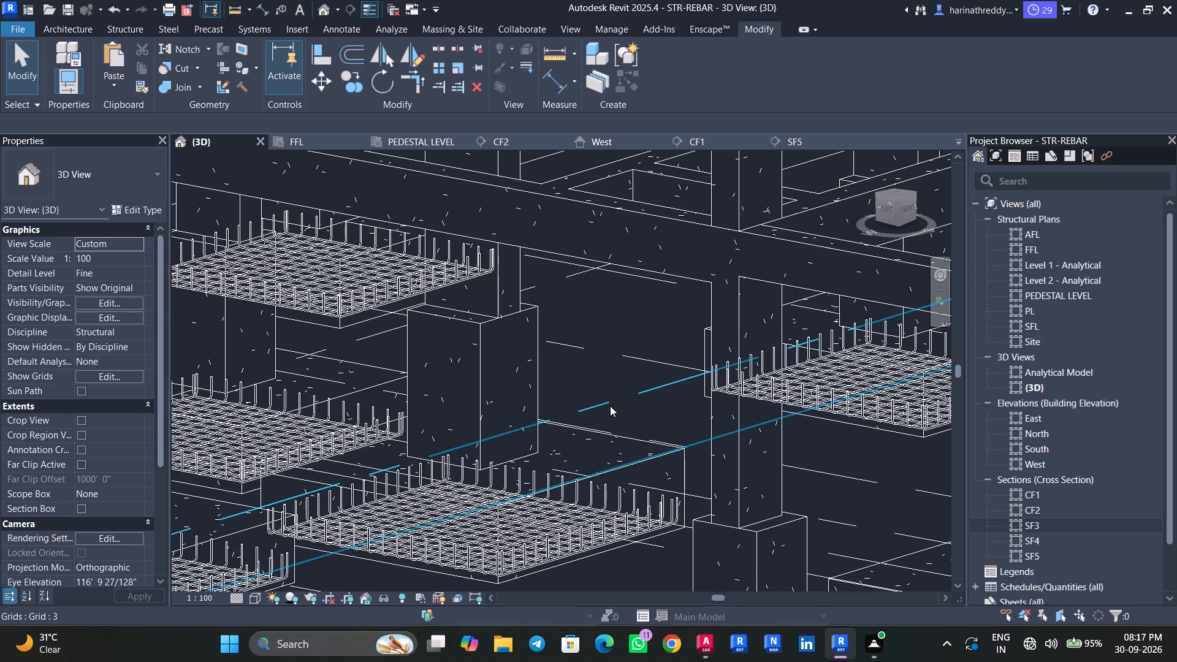
pyautogui.press('Escape')
pyautogui.press('Escape')
pyautogui.press('Escape')
pyautogui.scroll(-5, 653, 384)
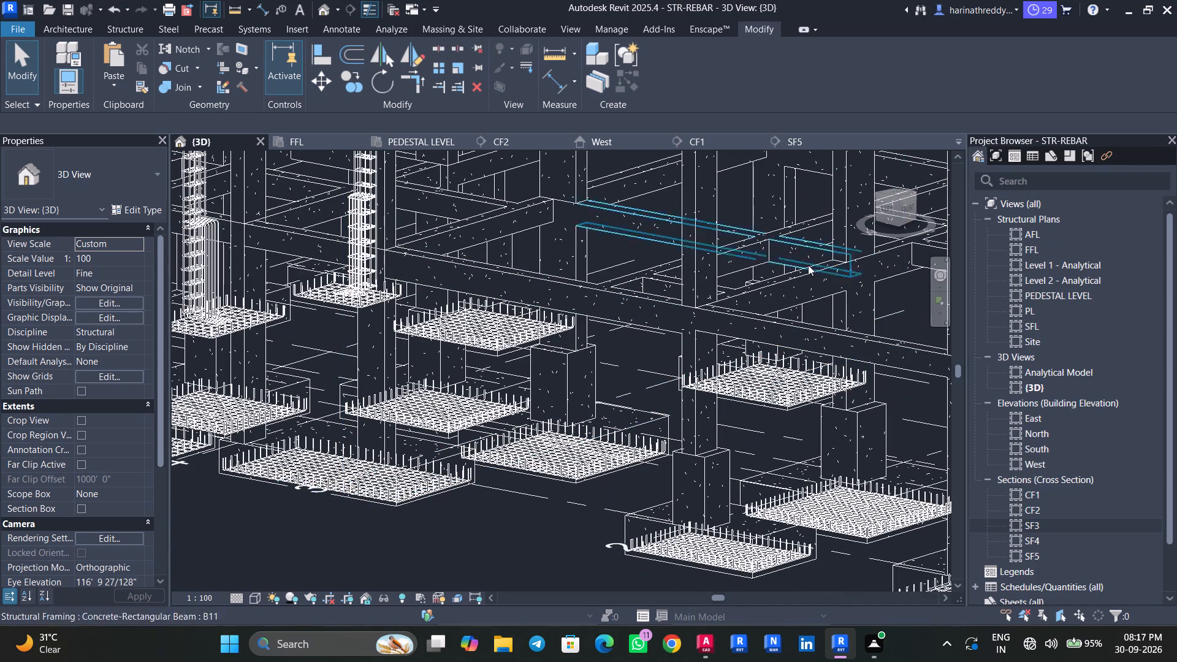
# Select the SF3 footing in section SF3 and examine the surrounding footings and column cages from several sides in 3D.
pyautogui.doubleClick(1045, 531)
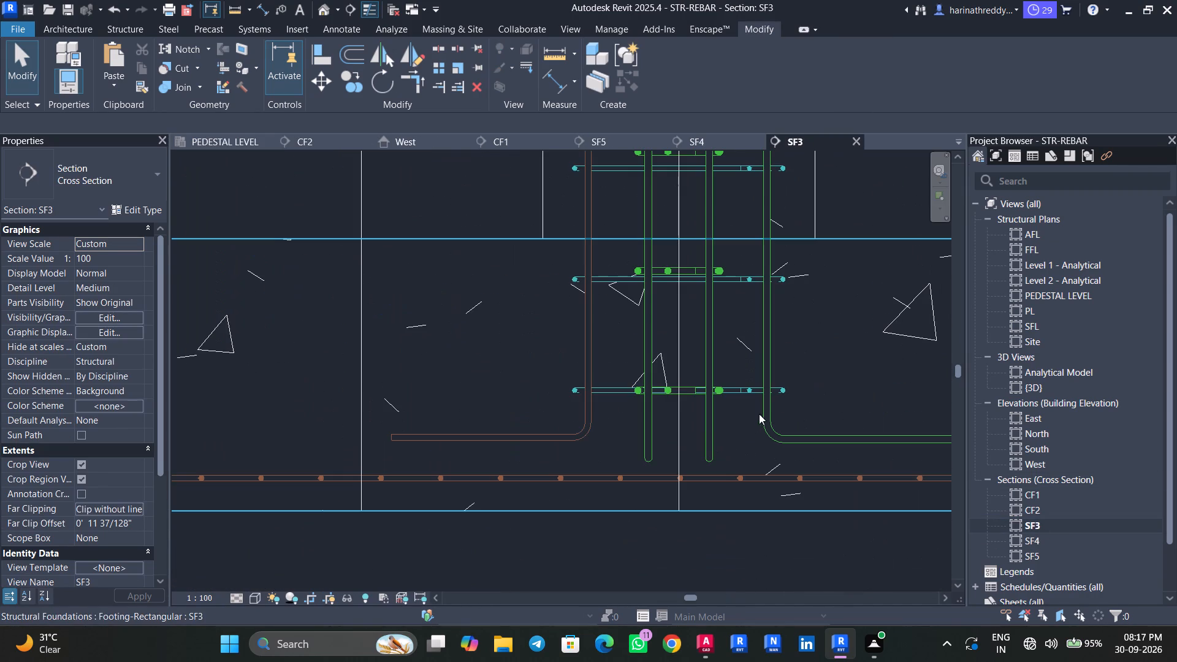
pyautogui.scroll(-4, 603, 353)
pyautogui.click(771, 291)
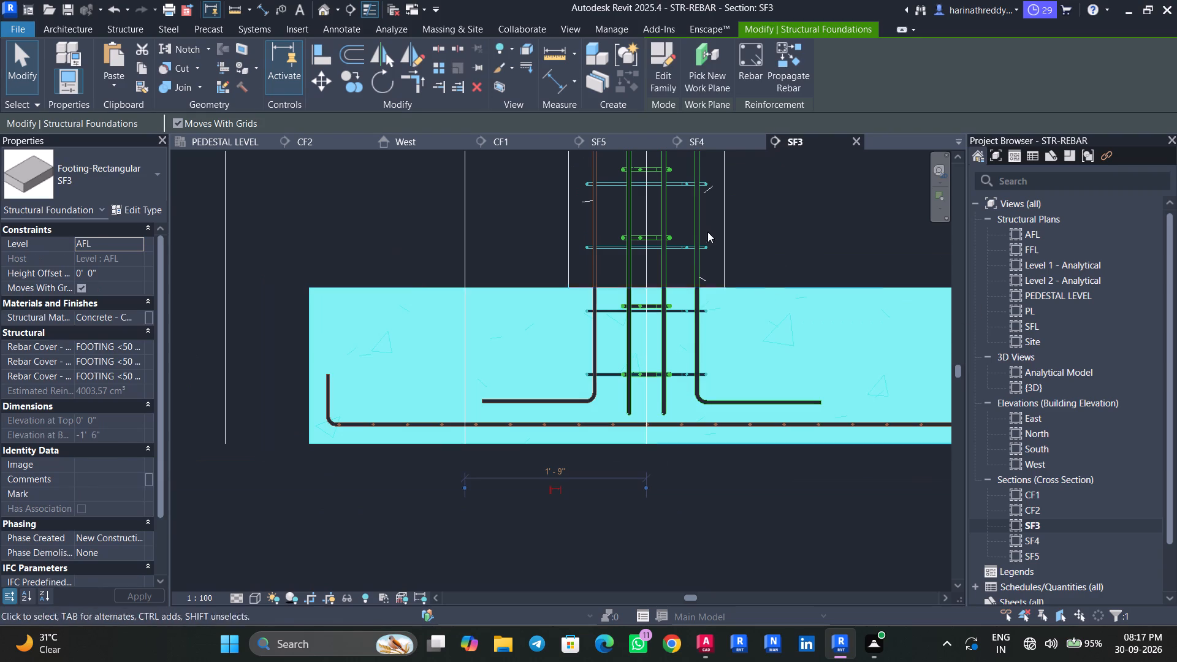
pyautogui.click(325, 15)
pyautogui.scroll(-11, 574, 297)
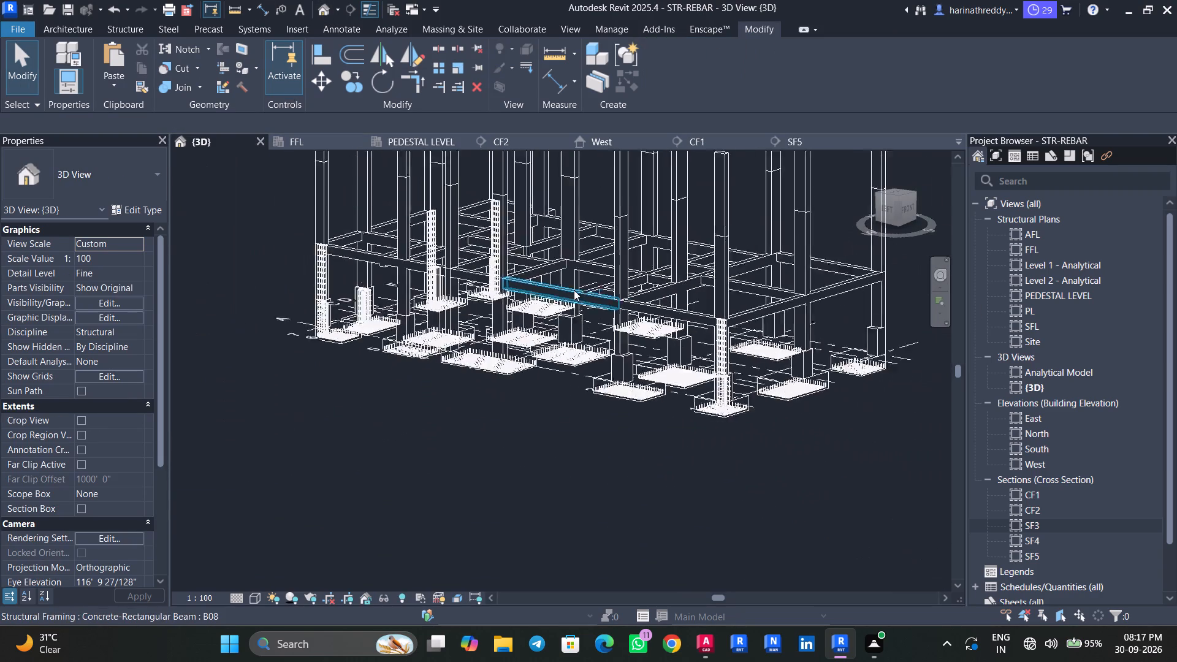
pyautogui.keyDown('shift'); pyautogui.moveTo(529, 411); pyautogui.dragTo(394, 389, button='middle'); pyautogui.keyUp('shift')
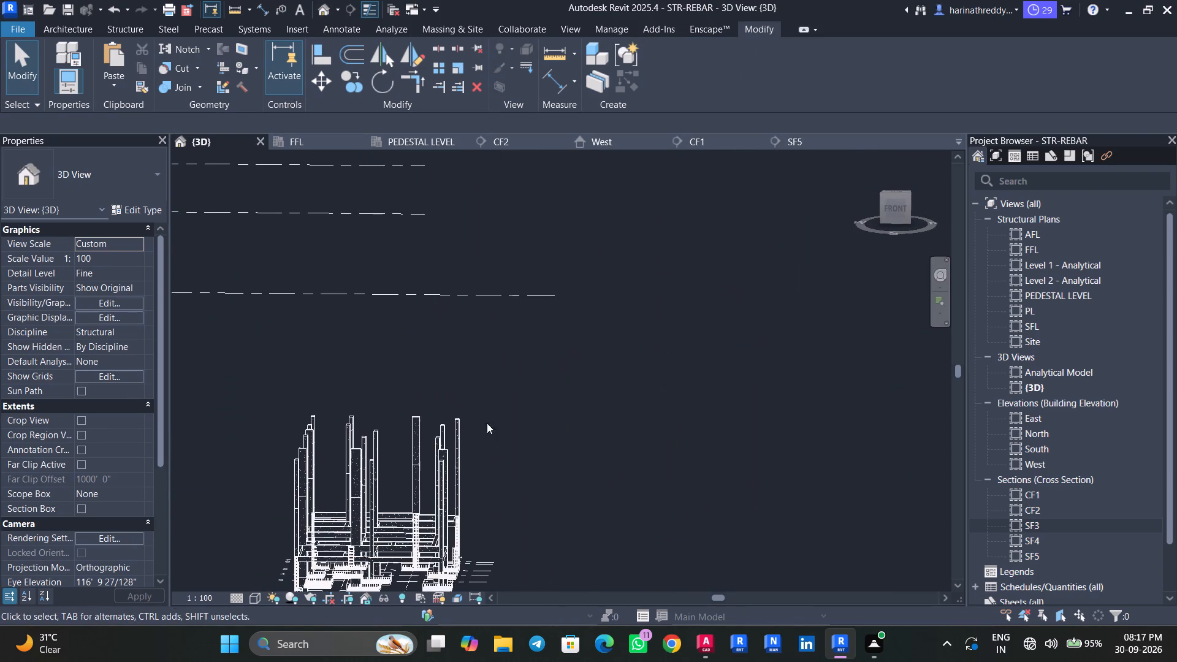
pyautogui.moveTo(505, 411); pyautogui.dragTo(595, 247, button='middle')
pyautogui.keyDown('shift'); pyautogui.scroll(1, 651, 443); pyautogui.keyUp('shift')
pyautogui.keyDown('shift'); pyautogui.moveTo(650, 443); pyautogui.dragTo(558, 462, button='middle'); pyautogui.keyUp('shift')
pyautogui.moveTo(400, 436); pyautogui.dragTo(744, 357, button='middle')
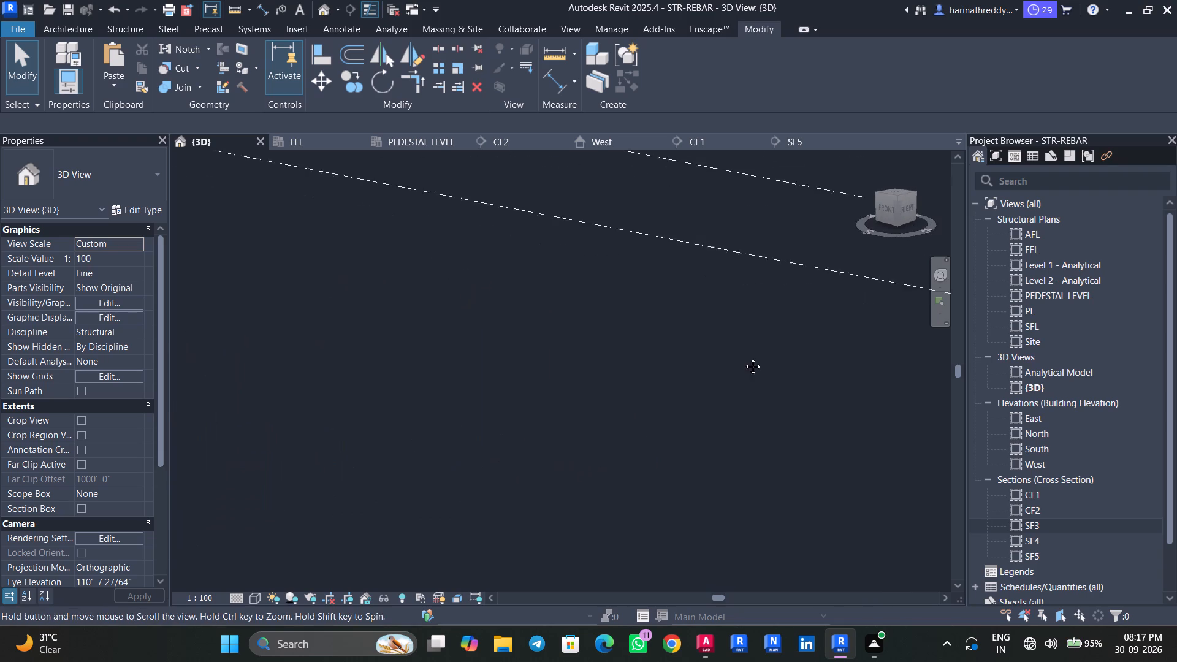
pyautogui.moveTo(744, 357); pyautogui.dragTo(918, 308, button='middle')
pyautogui.moveTo(632, 371); pyautogui.dragTo(866, 307, button='middle')
pyautogui.scroll(11, 866, 307)
pyautogui.moveTo(499, 541); pyautogui.dragTo(737, 458, button='middle')
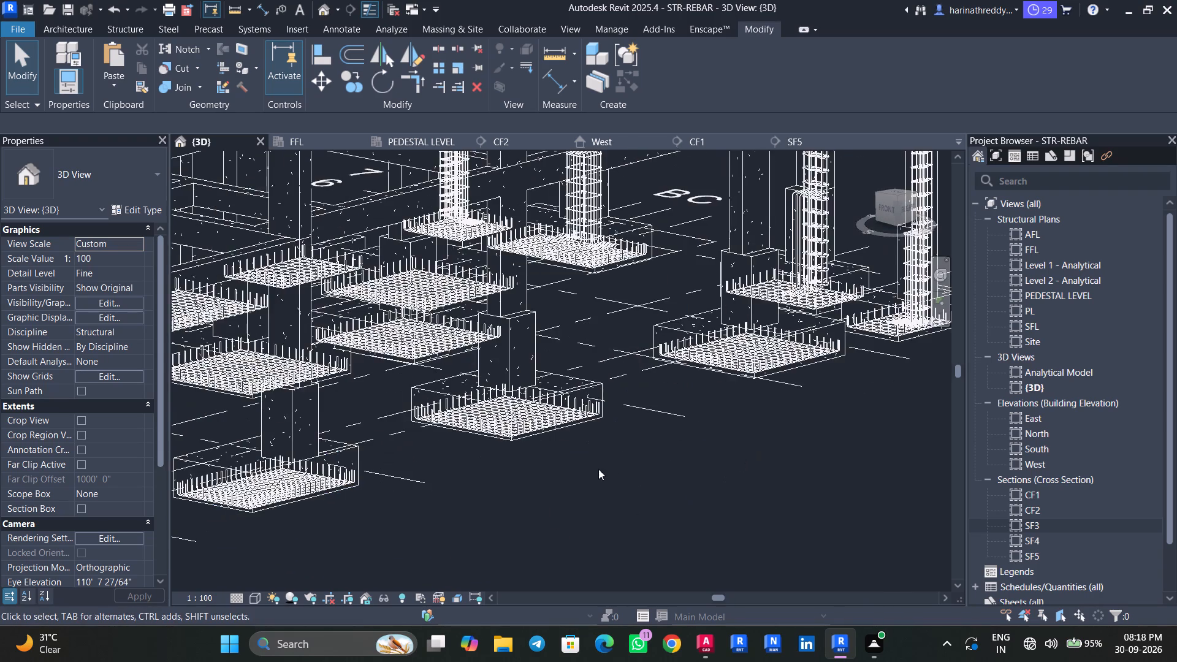
pyautogui.scroll(-4, 715, 471)
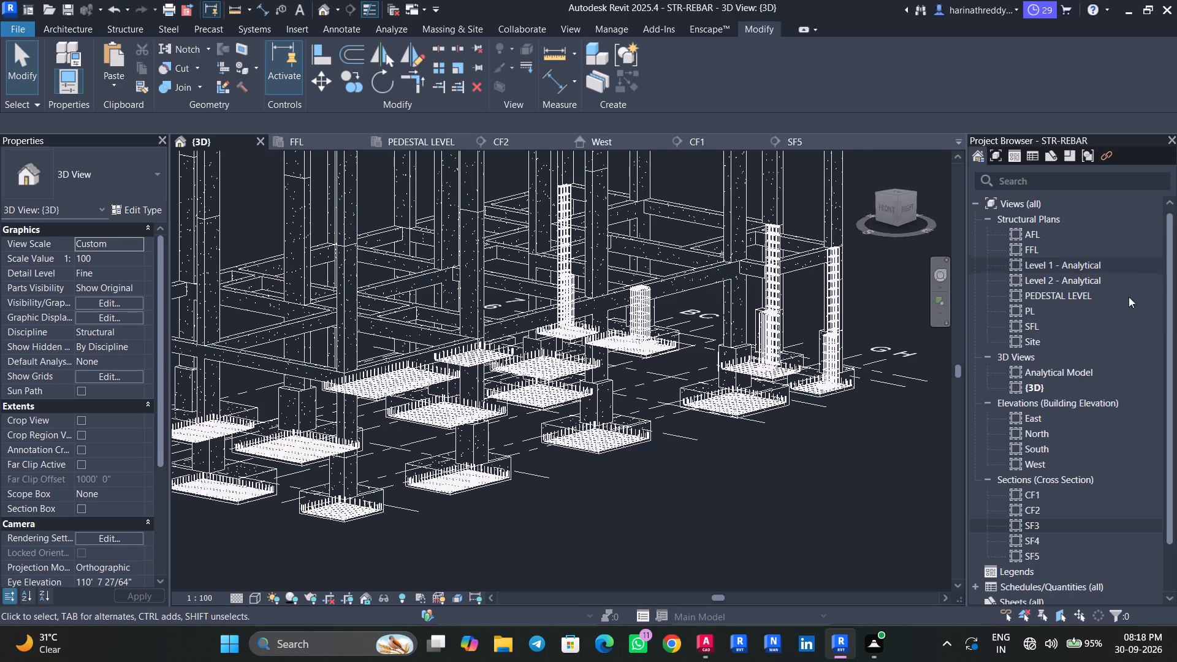
# Select the SF3 footing again in section SF3 and look for it among the footings in the 3D view.
pyautogui.doubleClick(1026, 525)
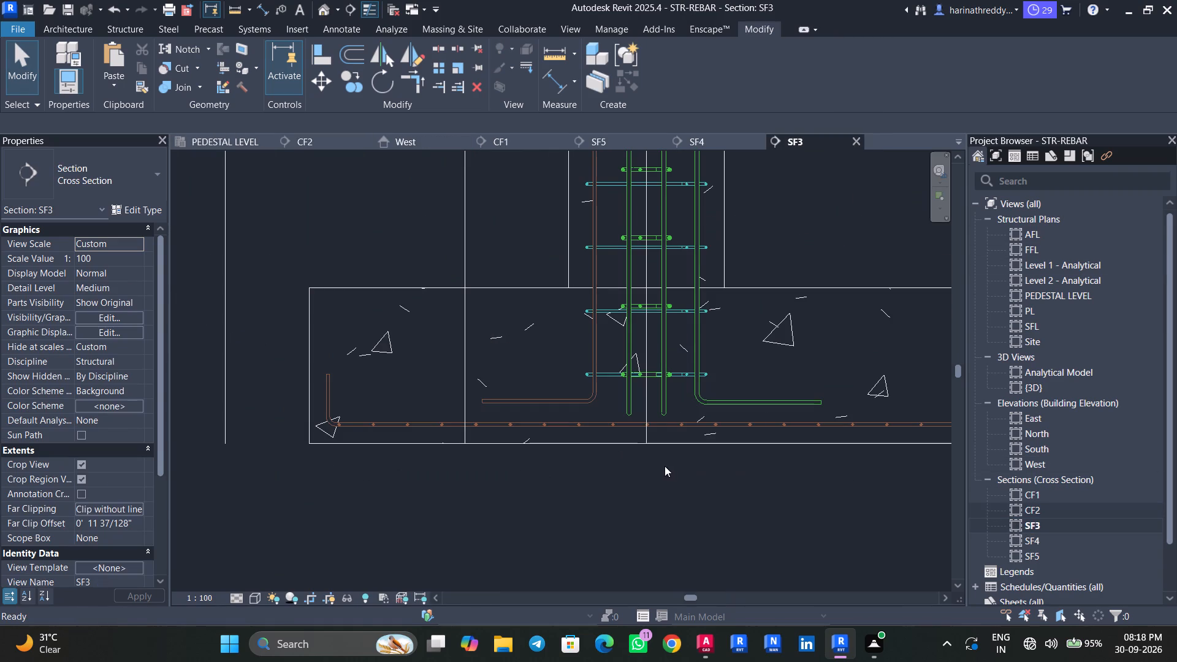
pyautogui.click(521, 439)
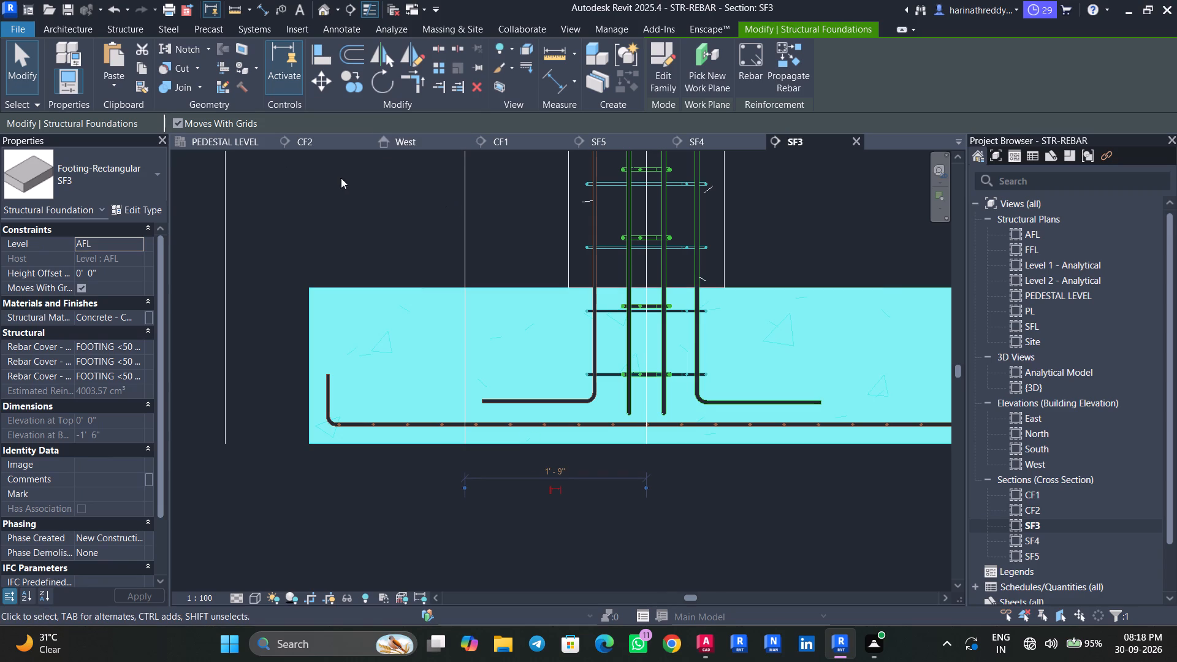
pyautogui.click(328, 12)
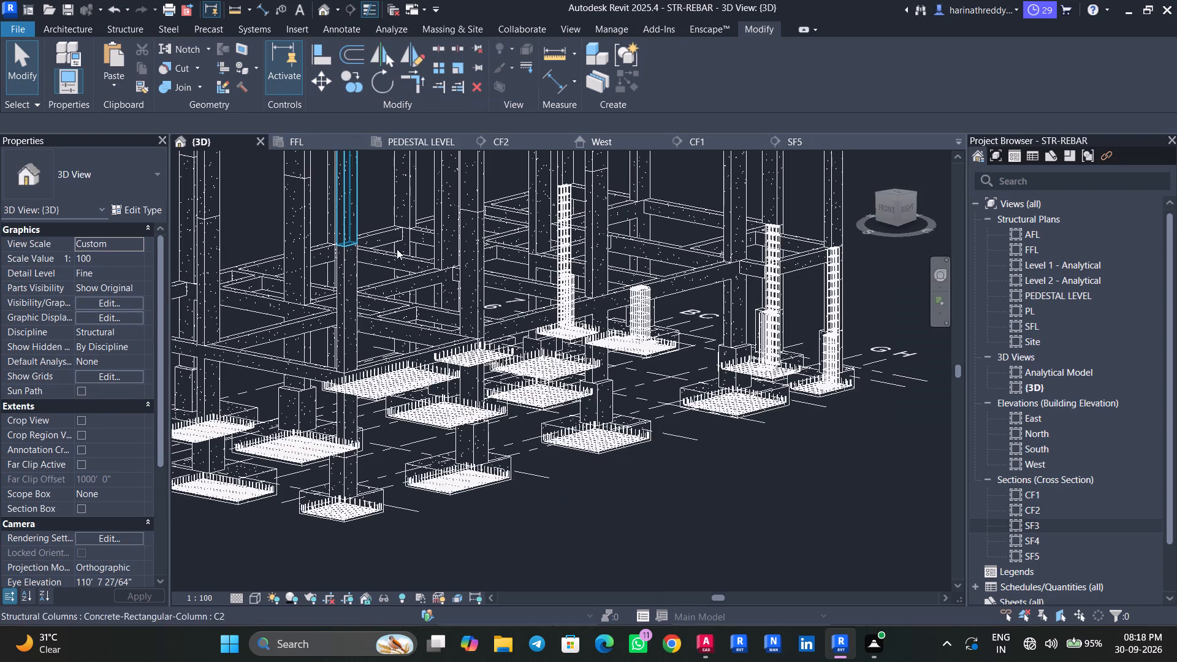
pyautogui.keyDown('shift'); pyautogui.moveTo(664, 503); pyautogui.dragTo(680, 501, button='middle'); pyautogui.keyUp('shift')
pyautogui.moveTo(677, 485); pyautogui.dragTo(527, 522, button='middle')
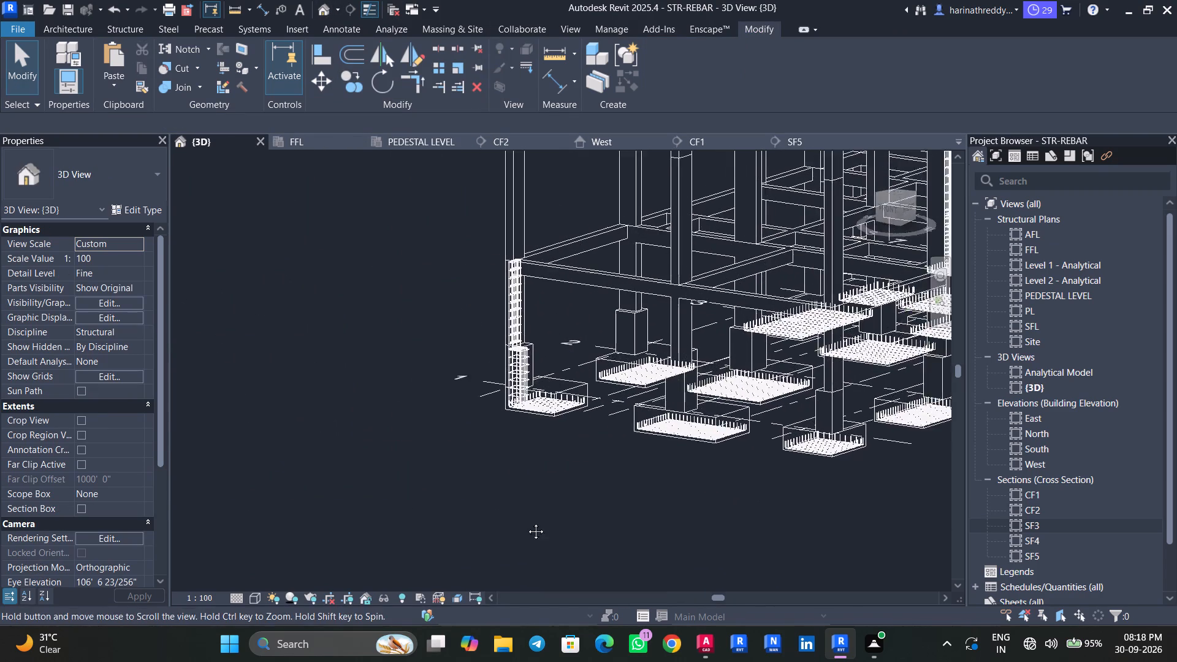
pyautogui.moveTo(527, 522); pyautogui.dragTo(498, 514, button='middle')
# Set the 3D view's visual style to Realistic and its detail level to Fine.
pyautogui.click(253, 597)
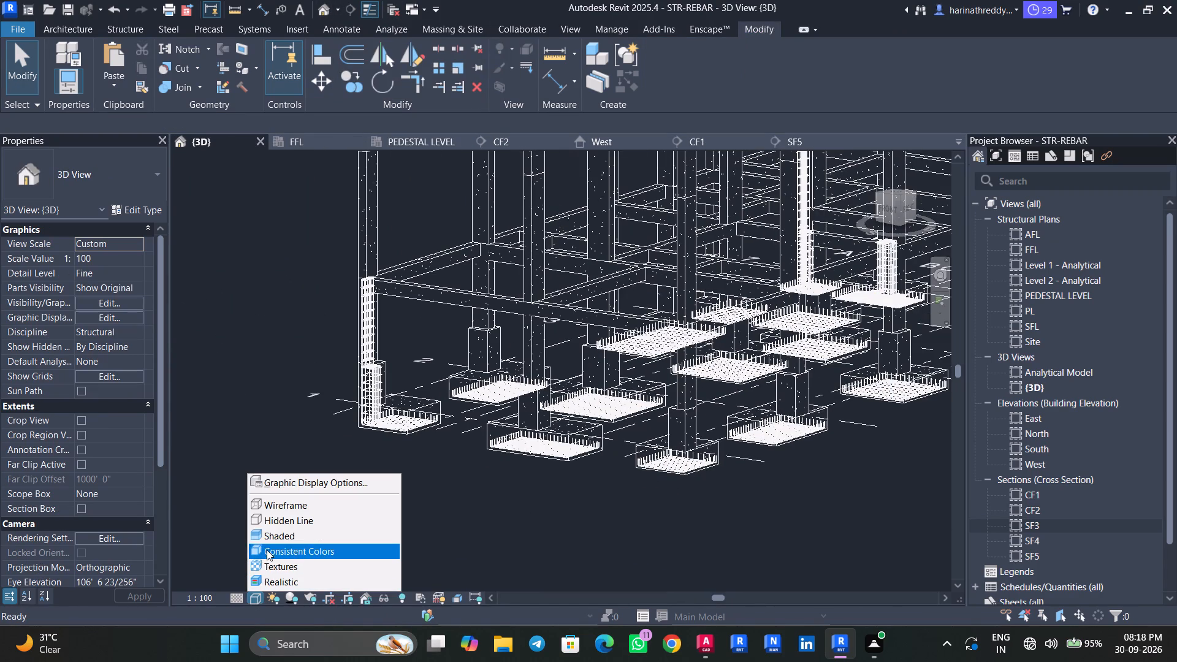
pyautogui.click(267, 586)
pyautogui.click(234, 596)
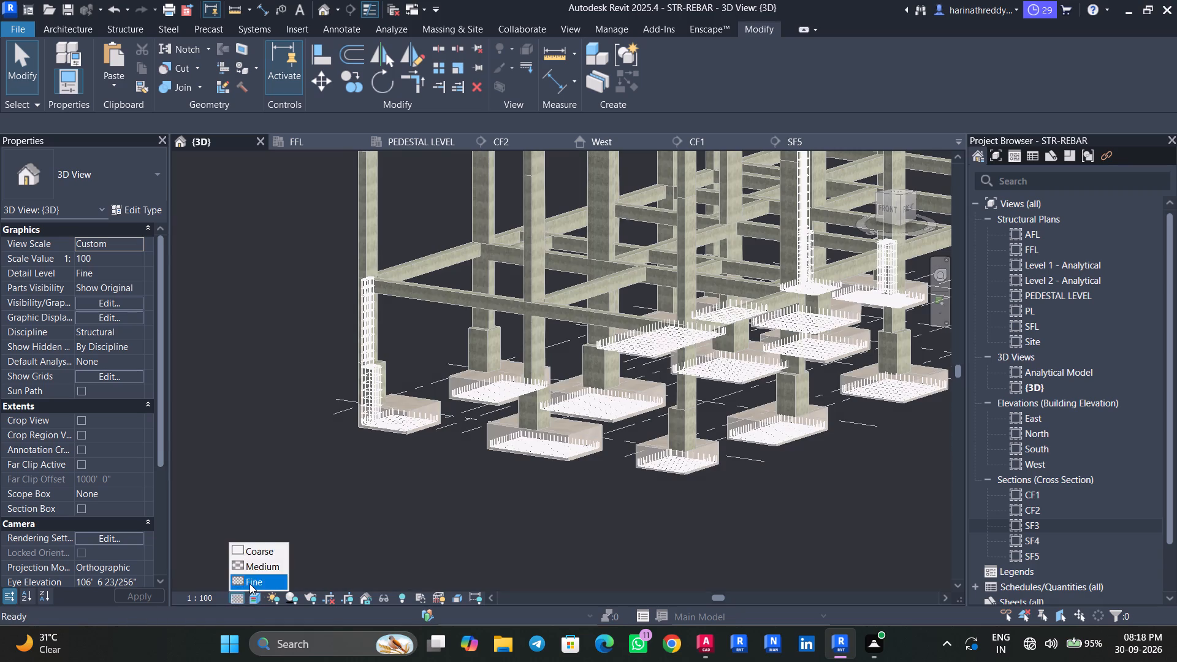
pyautogui.click(249, 584)
# Examine the footings, pedestals and their reinforcement from several sides in the 3D view.
pyautogui.scroll(4, 565, 435)
pyautogui.moveTo(587, 501); pyautogui.dragTo(313, 506, button='middle')
pyautogui.keyDown('shift'); pyautogui.moveTo(766, 523); pyautogui.dragTo(762, 523, button='middle'); pyautogui.keyUp('shift')
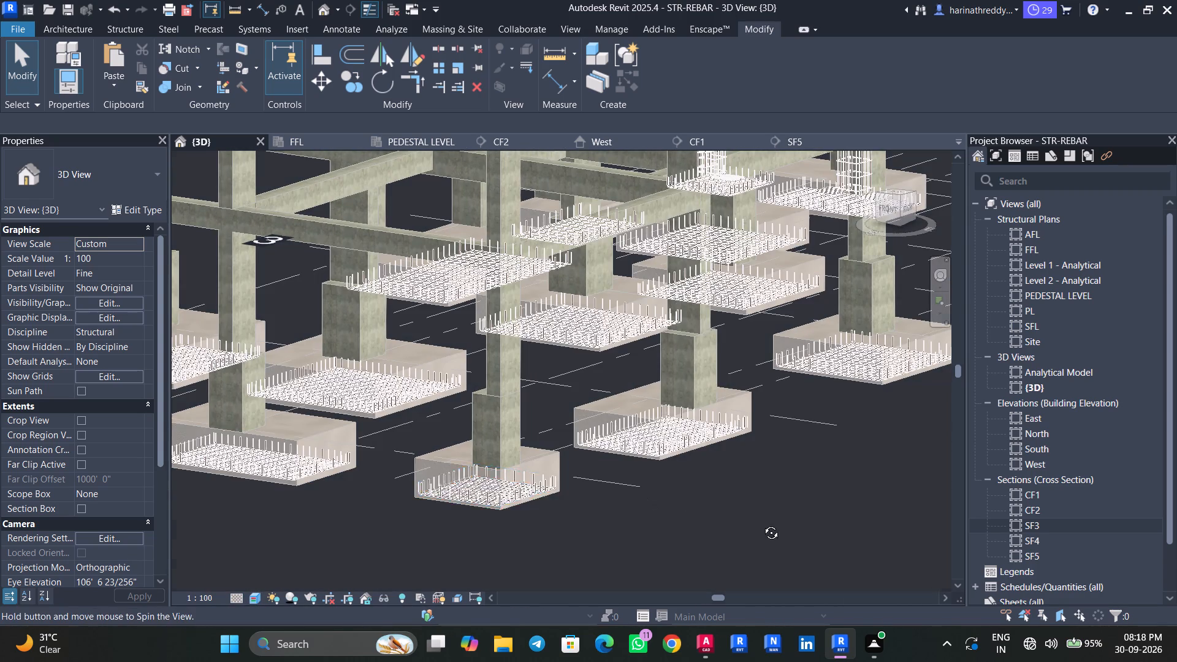
pyautogui.keyDown('shift'); pyautogui.moveTo(762, 523); pyautogui.dragTo(693, 525, button='middle'); pyautogui.keyUp('shift')
pyautogui.keyDown('shift'); pyautogui.scroll(1, 694, 525); pyautogui.keyUp('shift')
pyautogui.scroll(-17, 696, 523)
pyautogui.scroll(1, 668, 488)
pyautogui.moveTo(386, 544); pyautogui.dragTo(404, 546, button='middle')
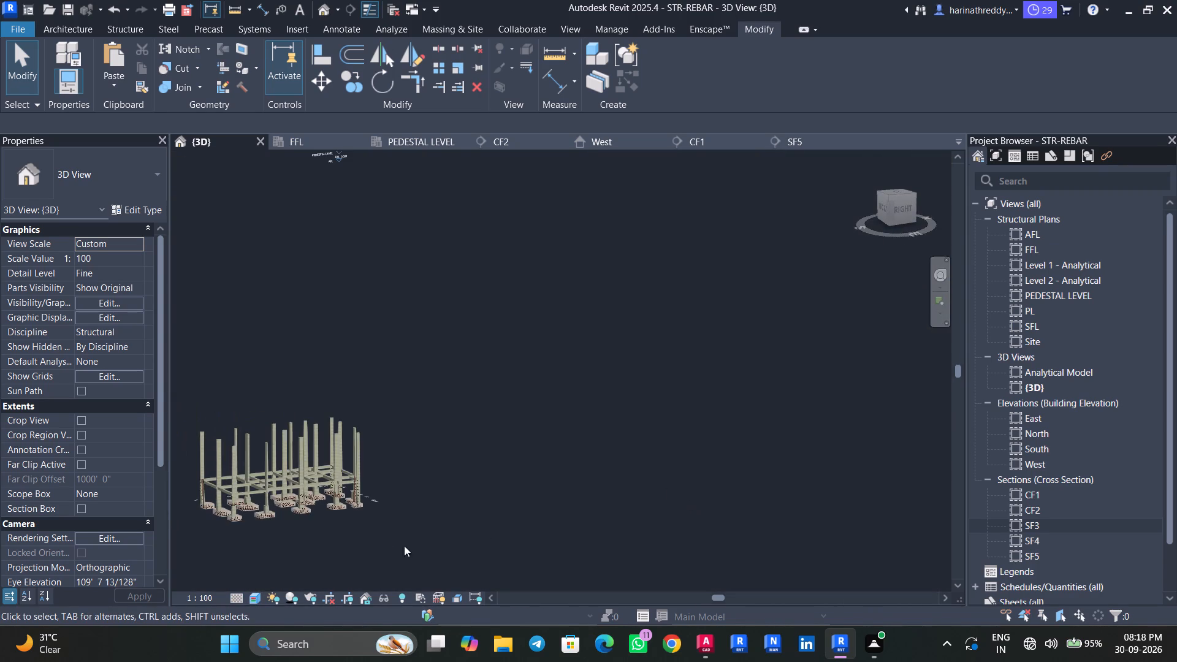
pyautogui.moveTo(404, 546); pyautogui.dragTo(641, 564, button='middle')
pyautogui.scroll(13, 498, 532)
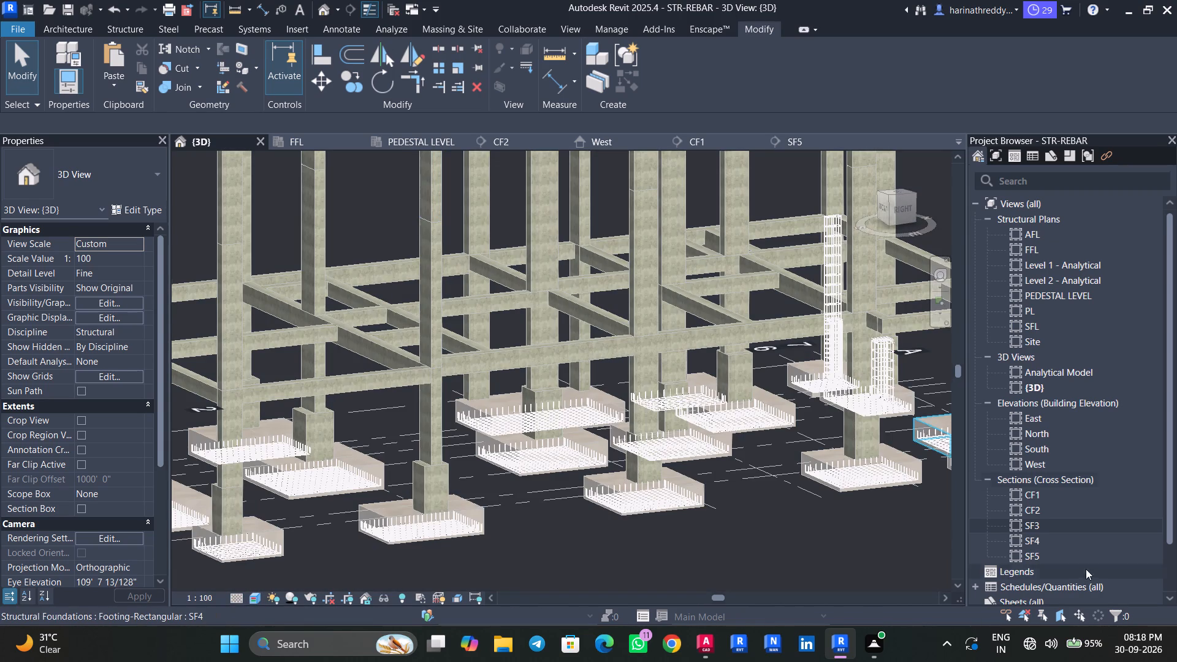
# Select the SF3 footing in section SF3 and inspect its pedestal and column reinforcement up past the beam.
pyautogui.doubleClick(1047, 525)
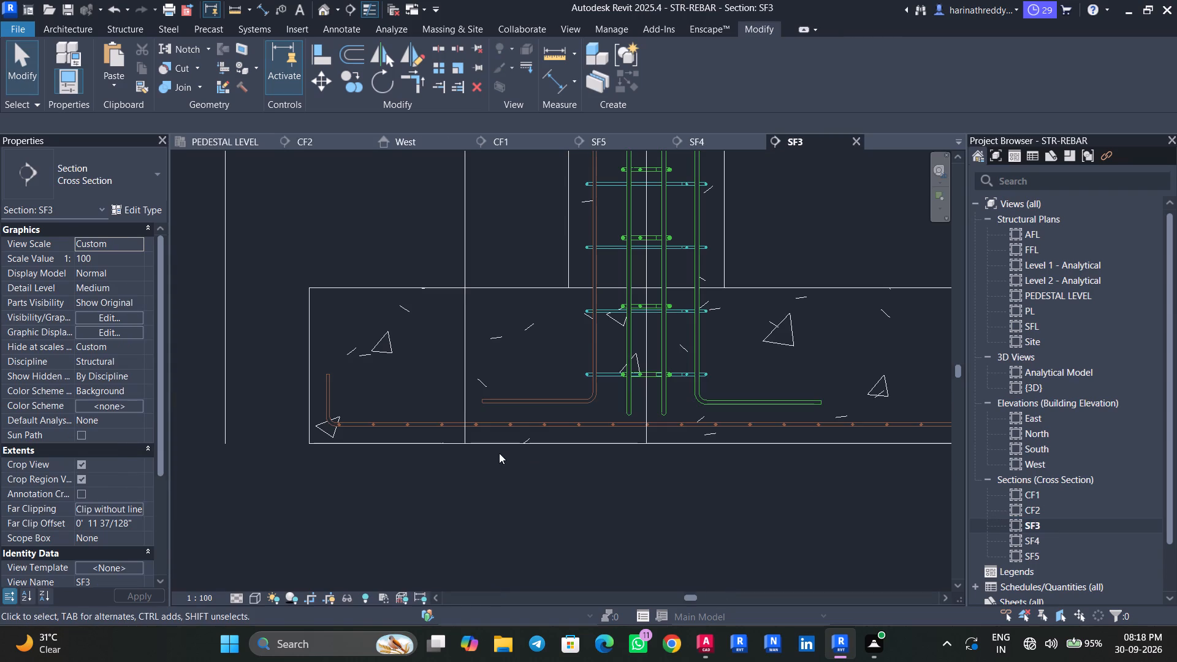
pyautogui.click(501, 447)
pyautogui.scroll(-9, 501, 447)
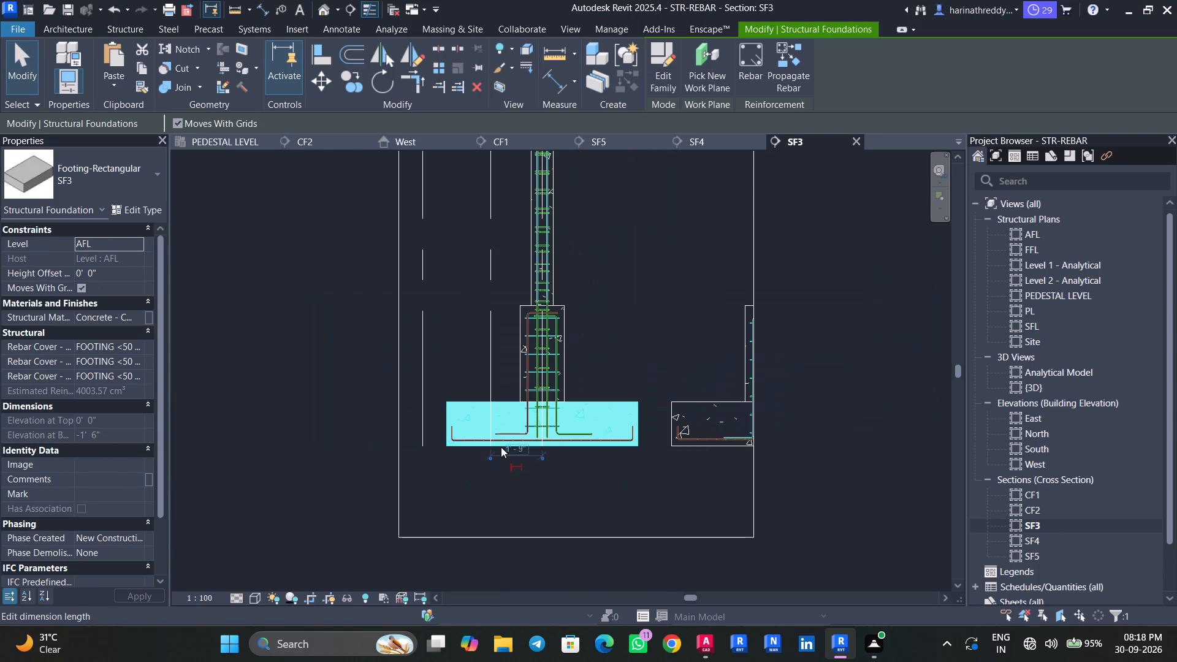
pyautogui.scroll(-3, 501, 447)
pyautogui.moveTo(600, 316); pyautogui.dragTo(601, 442, button='middle')
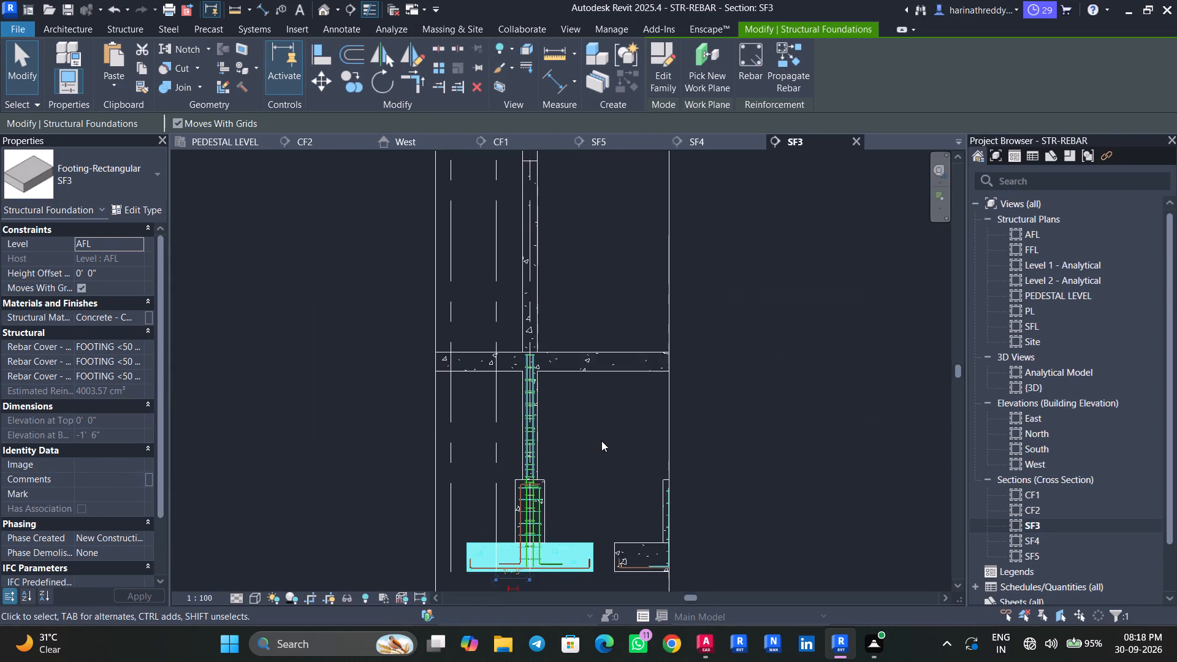
pyautogui.scroll(-3, 601, 441)
pyautogui.scroll(1, 601, 441)
pyautogui.scroll(-1, 601, 441)
pyautogui.scroll(1, 601, 441)
pyautogui.scroll(-5, 601, 441)
pyautogui.scroll(4, 601, 441)
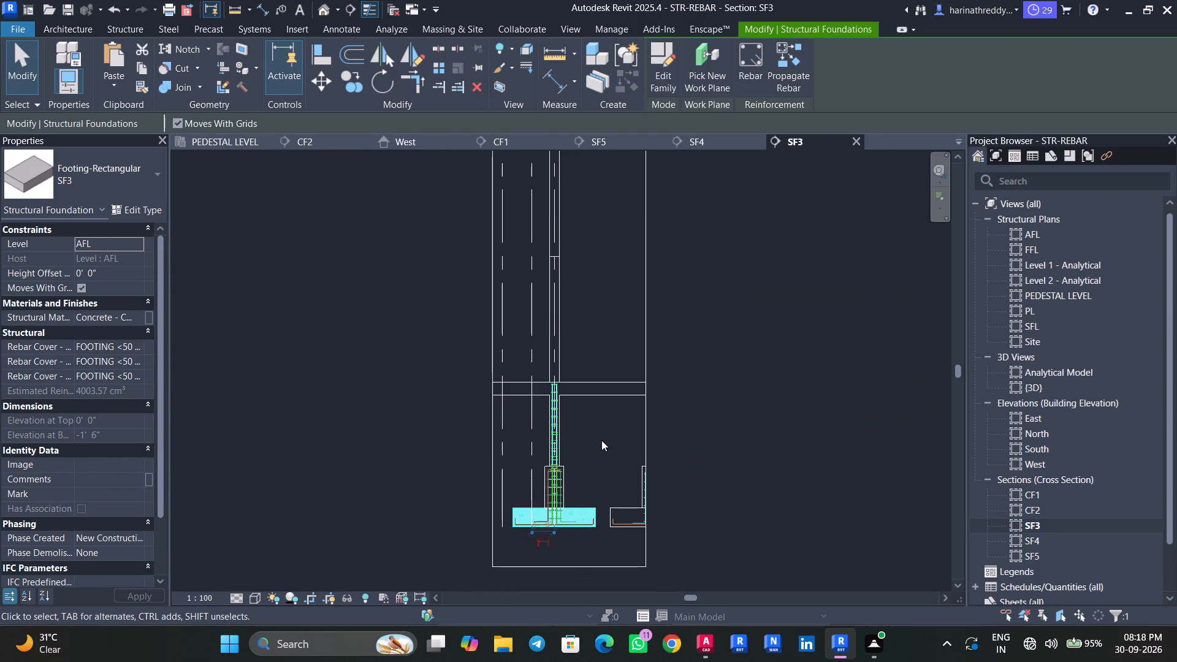
pyautogui.scroll(3, 601, 440)
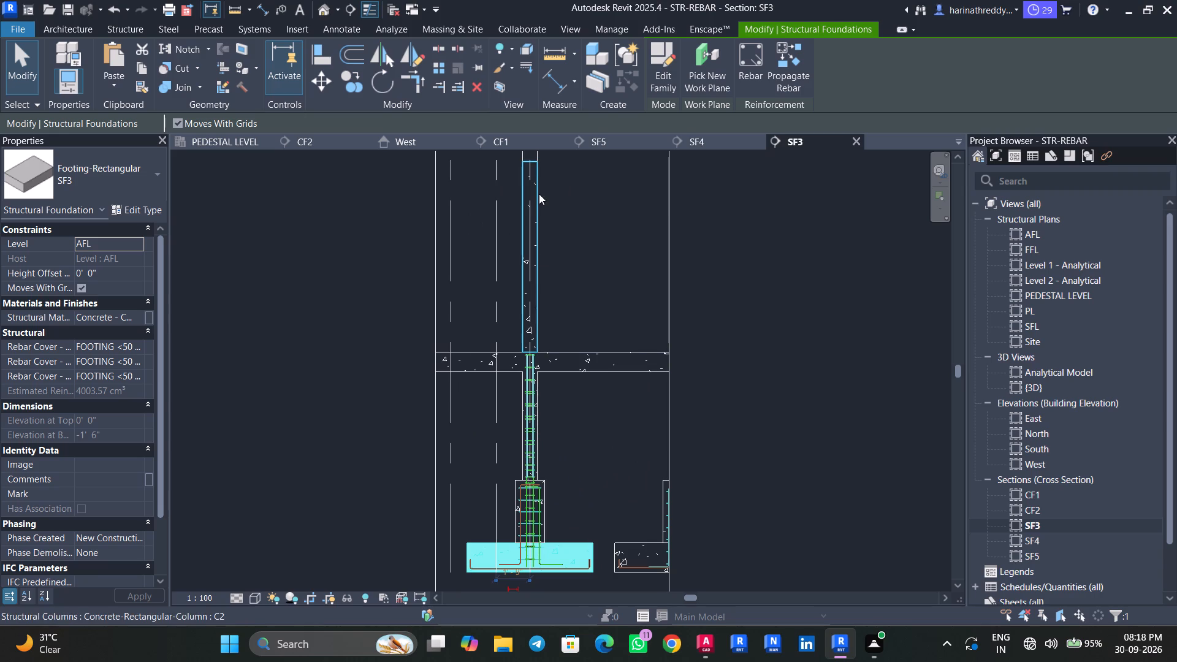
# Return to the 3D view and look along the footings for the one shown in section SF3.
pyautogui.click(329, 17)
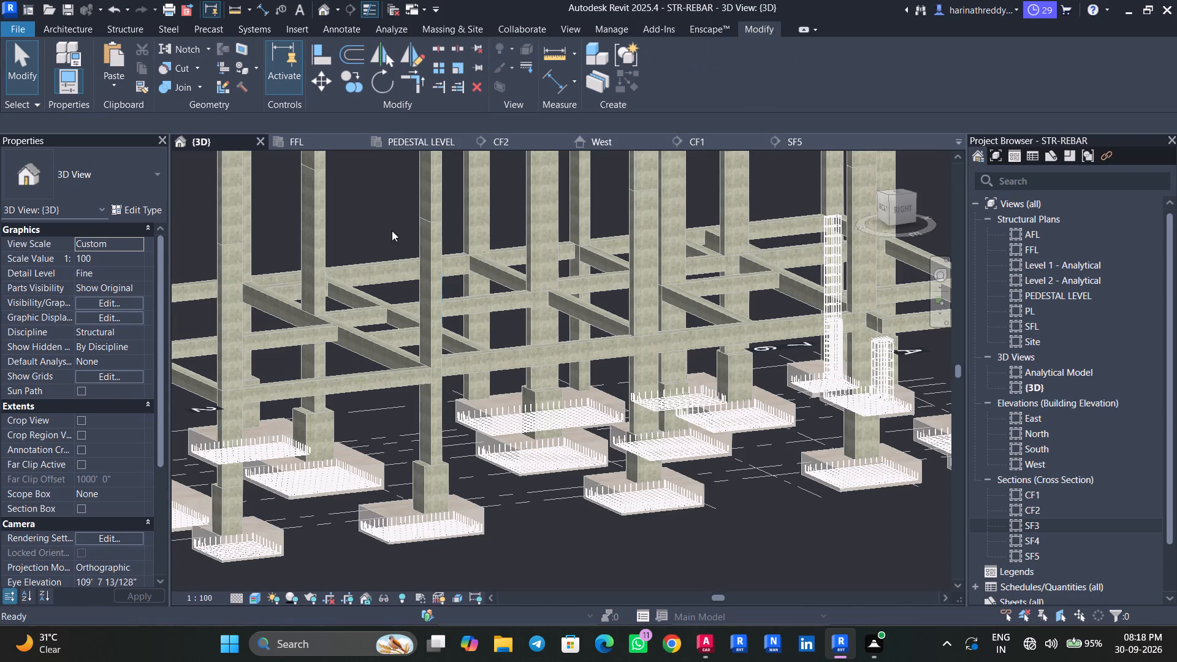
pyautogui.moveTo(772, 572); pyautogui.dragTo(913, 442, button='middle')
pyautogui.scroll(1, 850, 395)
pyautogui.scroll(-1, 850, 395)
pyautogui.scroll(2, 850, 395)
pyautogui.moveTo(593, 465); pyautogui.dragTo(840, 445, button='middle')
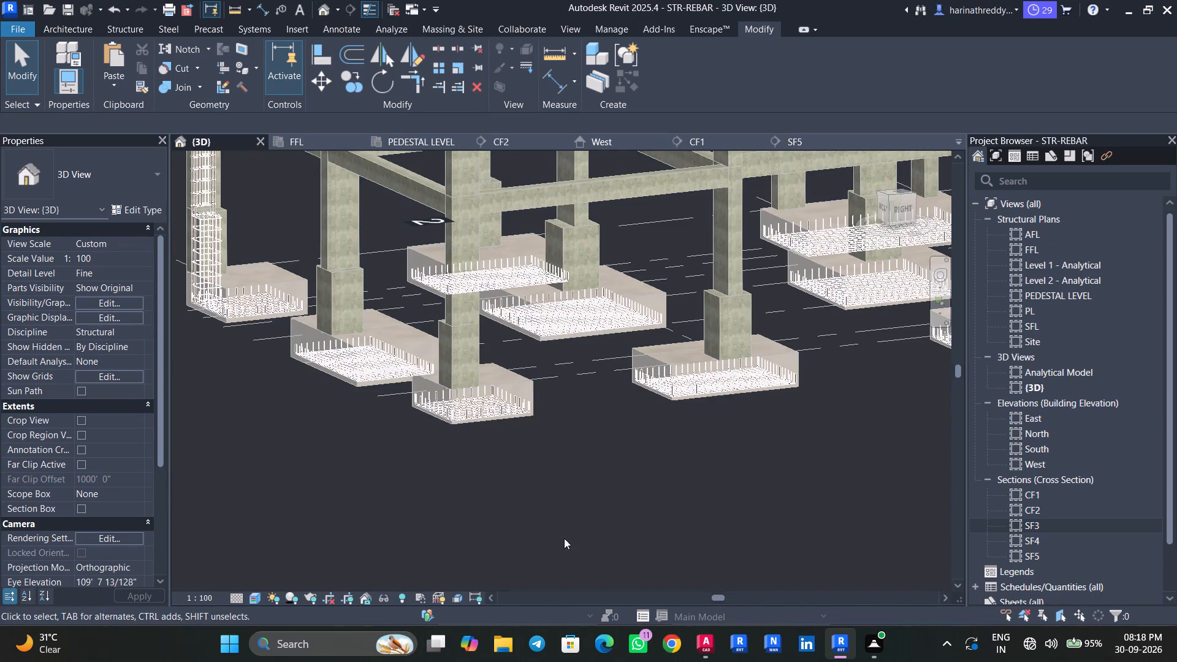
pyautogui.moveTo(463, 549); pyautogui.dragTo(533, 547, button='middle')
pyautogui.keyDown('shift'); pyautogui.moveTo(525, 547); pyautogui.dragTo(567, 544, button='middle'); pyautogui.keyUp('shift')
pyautogui.keyDown('shift'); pyautogui.scroll(1, 567, 544); pyautogui.keyUp('shift')
pyautogui.scroll(-10, 567, 540)
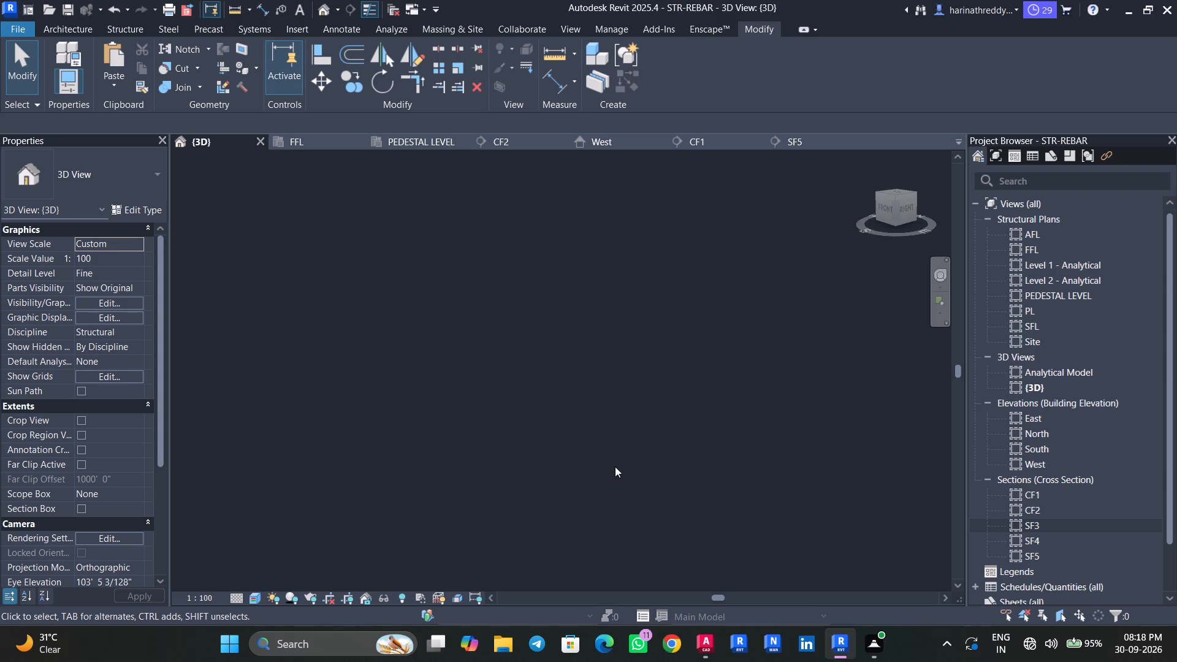
pyautogui.scroll(-2, 615, 466)
pyautogui.moveTo(718, 444); pyautogui.dragTo(519, 463, button='middle')
pyautogui.scroll(8, 639, 433)
pyautogui.scroll(-1, 707, 428)
pyautogui.scroll(3, 707, 428)
pyautogui.scroll(-1, 736, 441)
pyautogui.scroll(2, 736, 441)
pyautogui.moveTo(735, 441); pyautogui.dragTo(461, 405, button='middle')
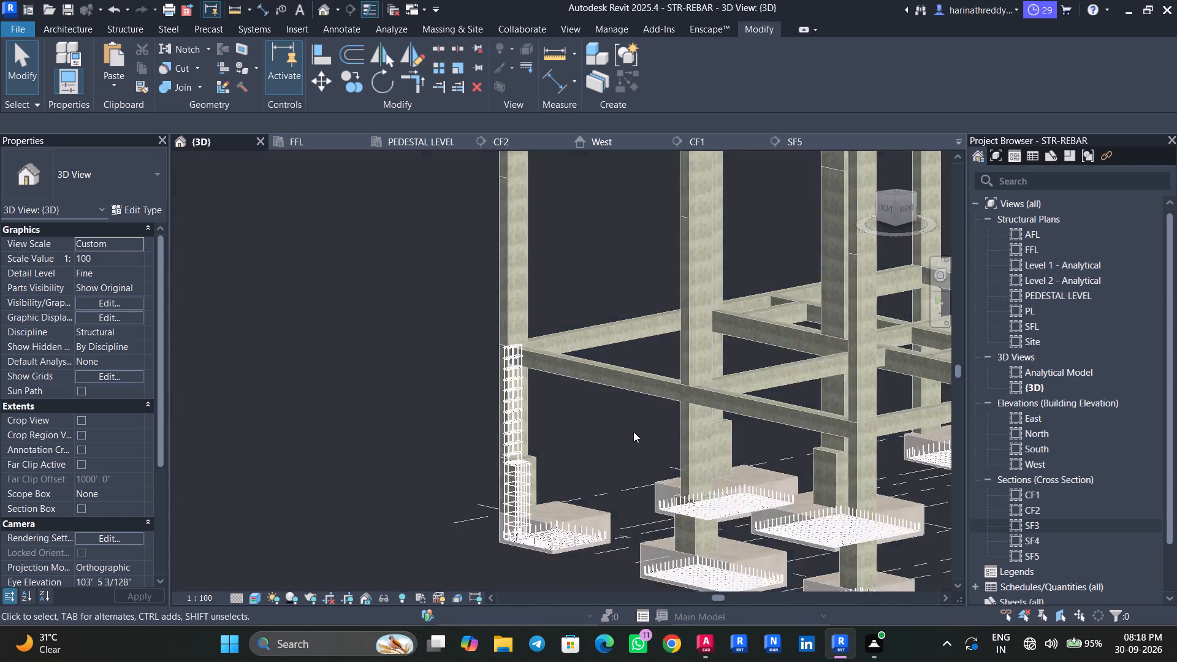
pyautogui.scroll(5, 633, 432)
pyautogui.moveTo(625, 430); pyautogui.dragTo(445, 403, button='middle')
pyautogui.scroll(-8, 444, 403)
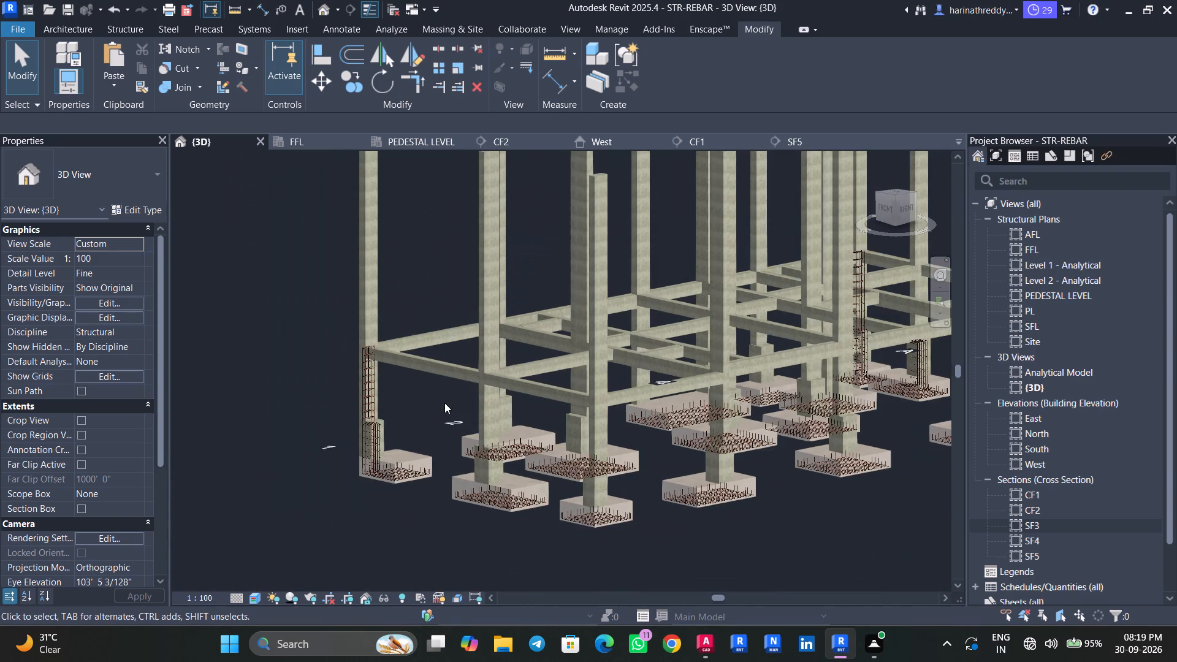
pyautogui.scroll(1, 795, 496)
pyautogui.scroll(-1, 795, 496)
pyautogui.scroll(6, 795, 496)
pyautogui.moveTo(786, 496); pyautogui.dragTo(727, 524, button='middle')
pyautogui.keyDown('shift'); pyautogui.moveTo(715, 510); pyautogui.dragTo(715, 516, button='middle'); pyautogui.keyUp('shift')
pyautogui.scroll(-9, 715, 518)
pyautogui.scroll(1, 715, 518)
pyautogui.scroll(-2, 715, 518)
pyautogui.moveTo(719, 571); pyautogui.dragTo(778, 476, button='middle')
pyautogui.scroll(6, 595, 479)
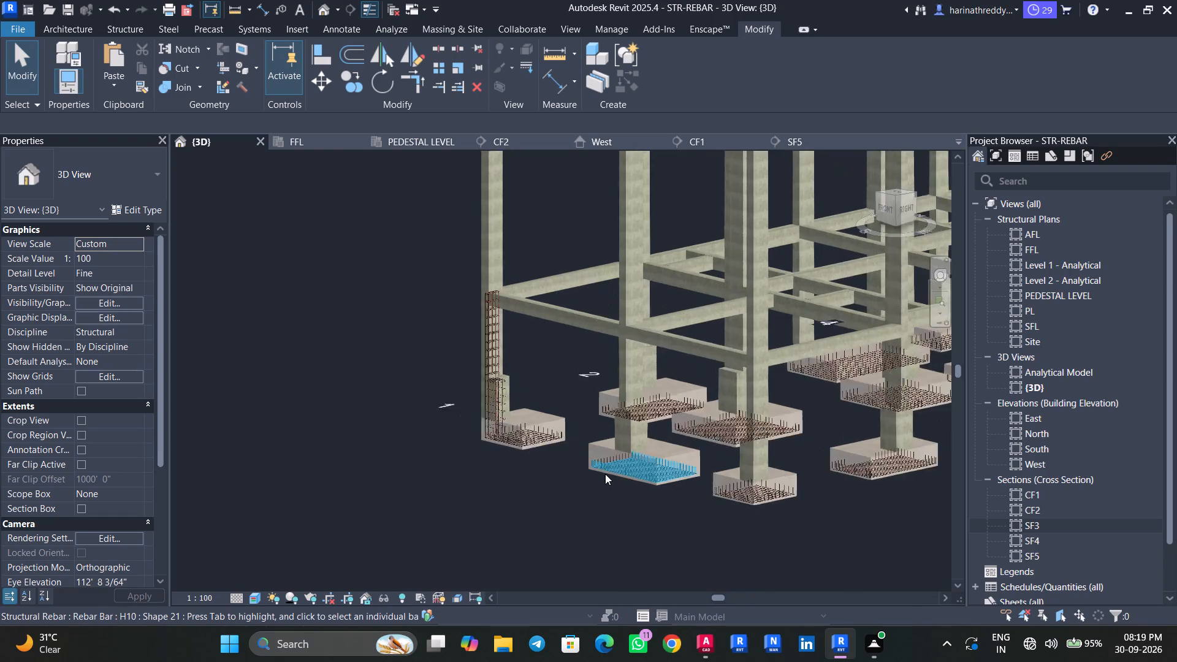
# Select the two outer footings near the caged corner column in 3D, one after the other, to identify their types.
pyautogui.scroll(3, 605, 474)
pyautogui.press('Escape')
pyautogui.click(581, 424)
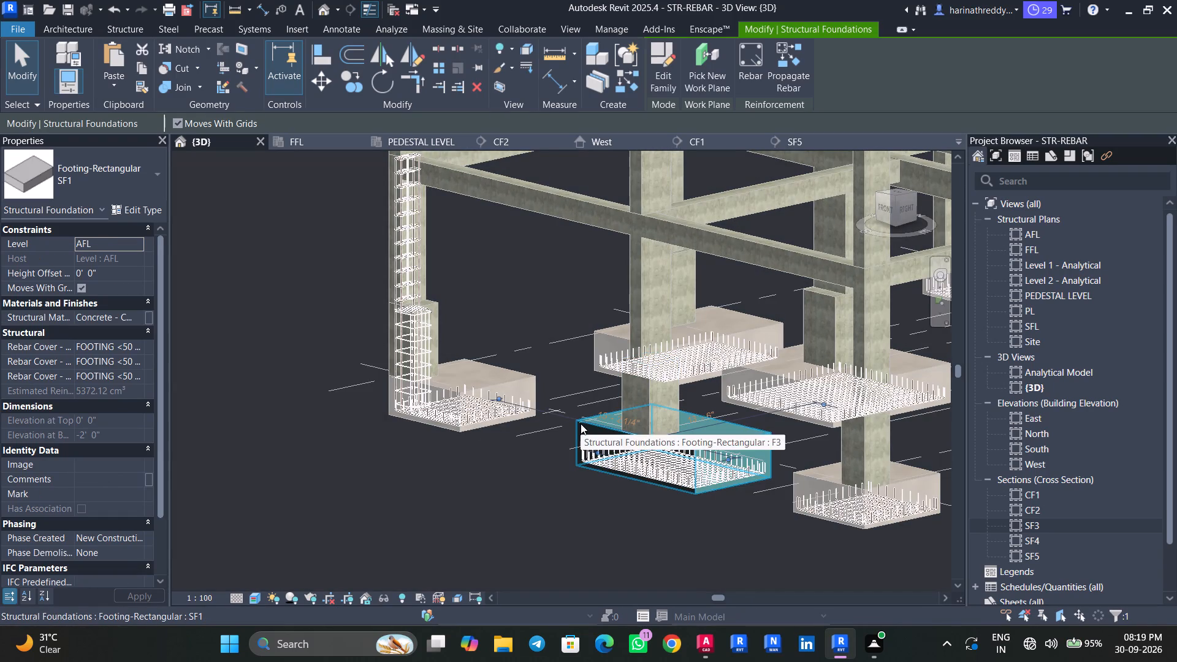
pyautogui.press('Escape')
pyautogui.press('Escape')
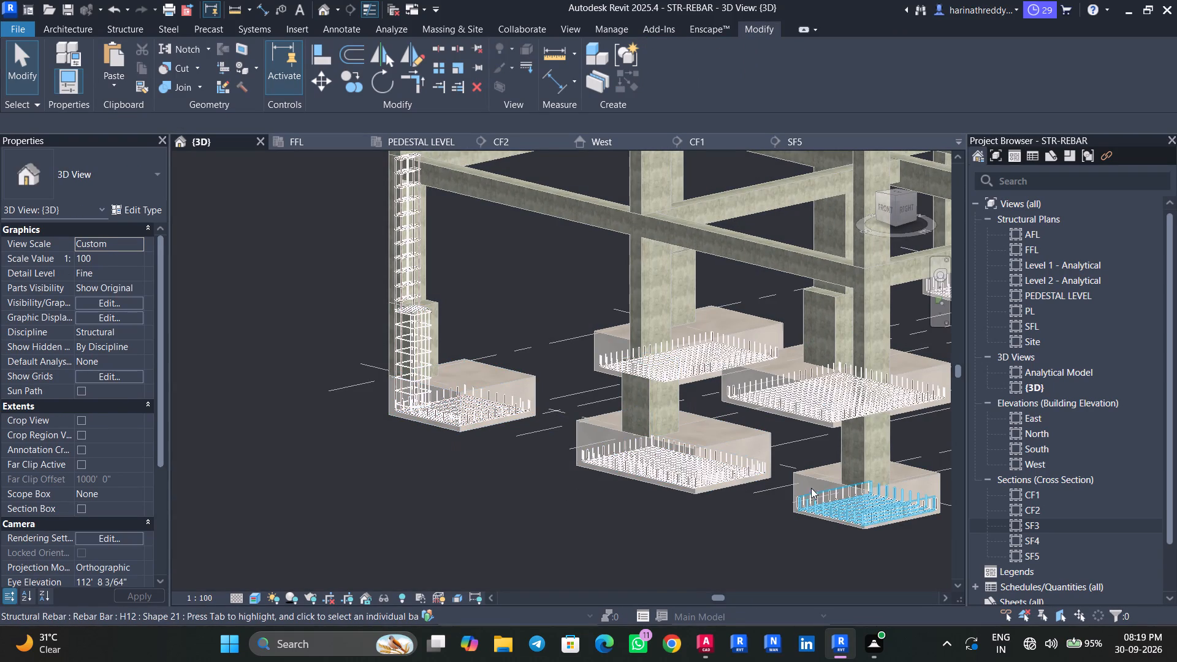
pyautogui.click(814, 477)
pyautogui.scroll(-7, 730, 527)
pyautogui.press('Escape')
pyautogui.press('Escape')
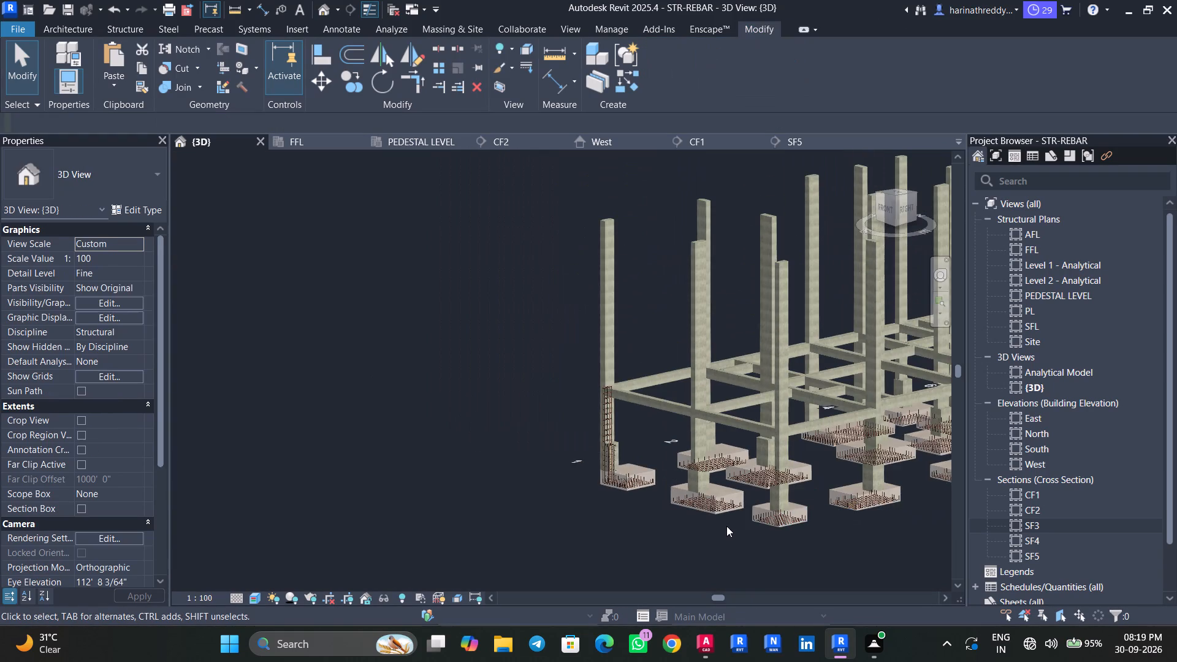
# Examine the footings from the building's back in 3D and select the caged footing near grid F to identify its type.
pyautogui.keyDown('shift'); pyautogui.moveTo(874, 555); pyautogui.dragTo(825, 546, button='middle'); pyautogui.keyUp('shift')
pyautogui.scroll(-11, 802, 519)
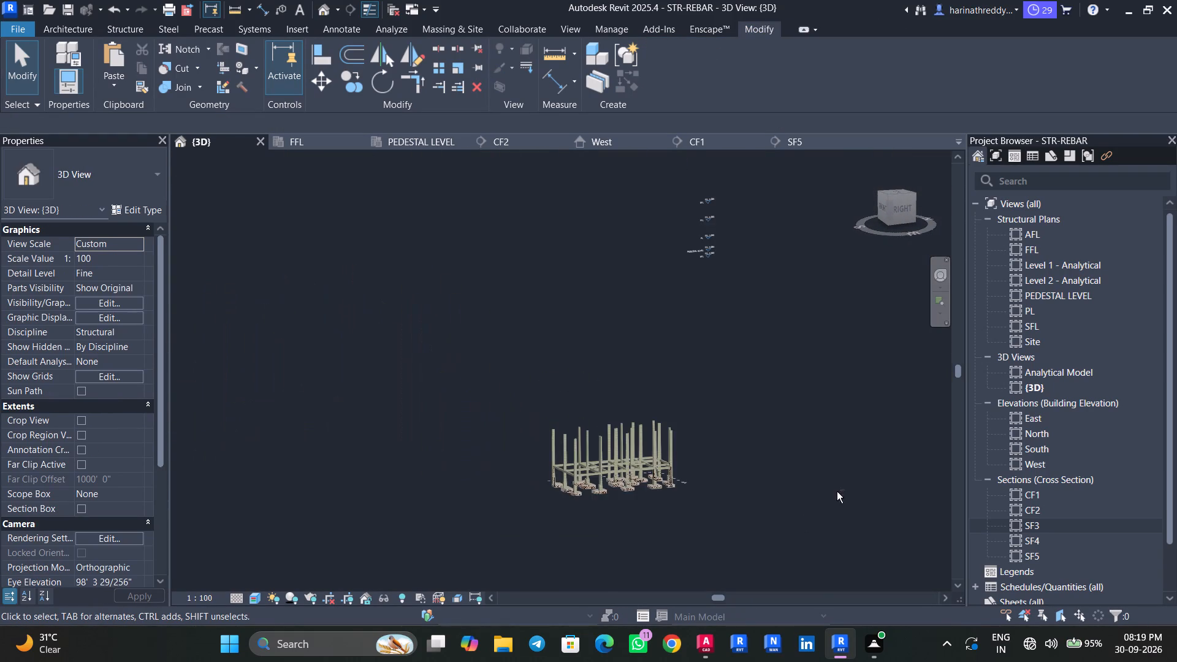
pyautogui.keyDown('shift'); pyautogui.moveTo(812, 518); pyautogui.dragTo(679, 535, button='middle'); pyautogui.keyUp('shift')
pyautogui.moveTo(634, 501); pyautogui.dragTo(1049, 579, button='middle')
pyautogui.scroll(6, 685, 520)
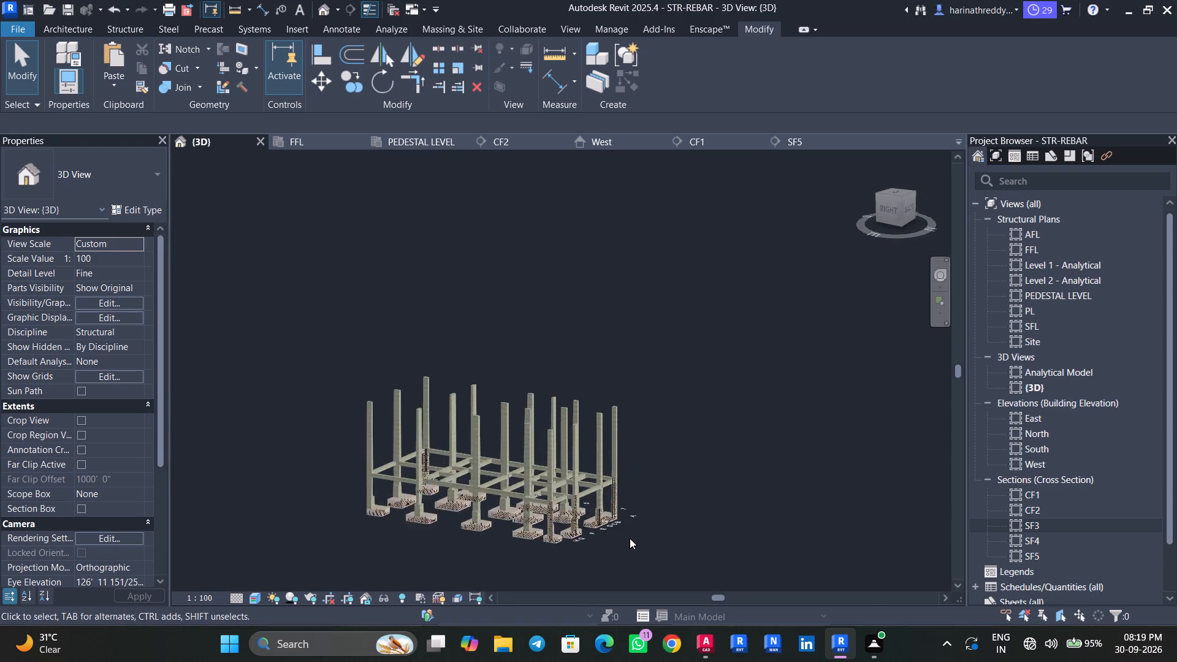
pyautogui.scroll(6, 630, 538)
pyautogui.scroll(4, 536, 489)
pyautogui.keyDown('shift'); pyautogui.moveTo(686, 560); pyautogui.dragTo(669, 566, button='middle'); pyautogui.keyUp('shift')
pyautogui.scroll(-15, 674, 549)
pyautogui.keyDown('shift'); pyautogui.moveTo(790, 521); pyautogui.dragTo(706, 531, button='middle'); pyautogui.keyUp('shift')
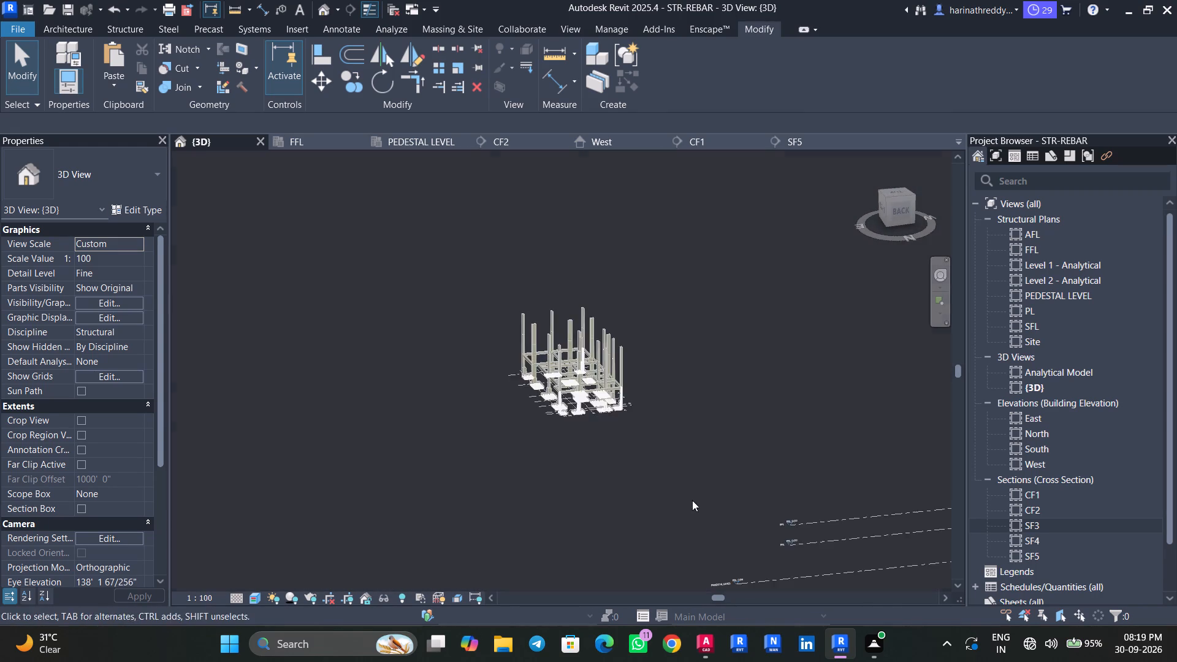
pyautogui.scroll(3, 608, 406)
pyautogui.scroll(12, 543, 426)
pyautogui.moveTo(562, 457); pyautogui.dragTo(577, 558, button='middle')
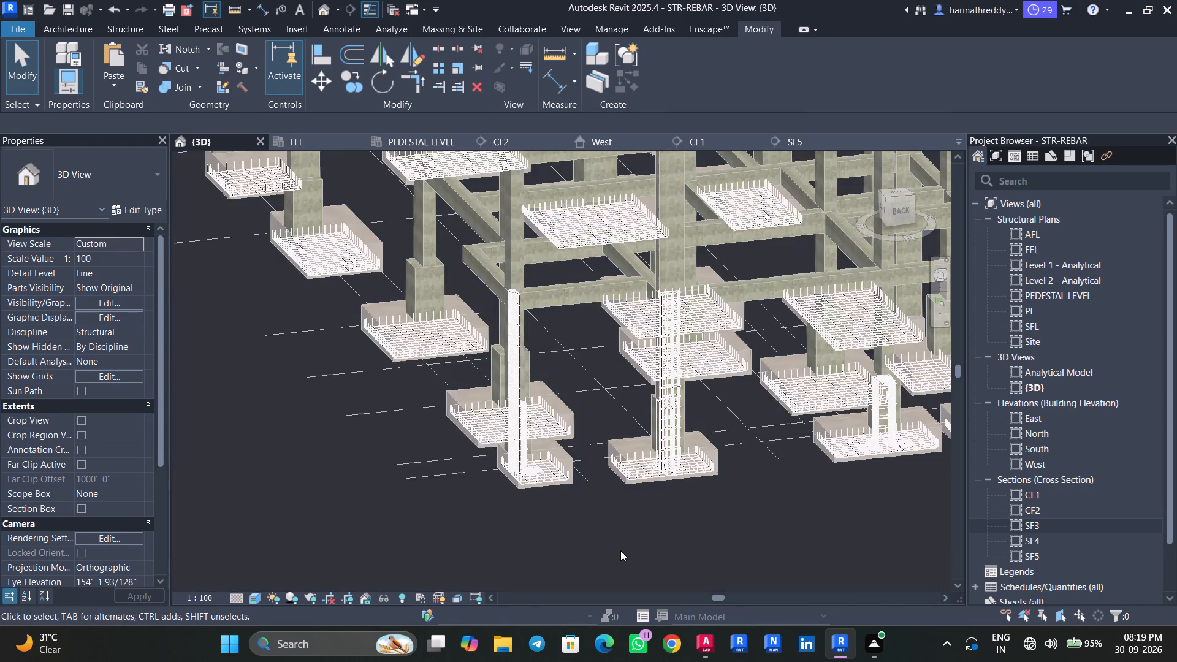
pyautogui.scroll(3, 620, 550)
pyautogui.moveTo(631, 544); pyautogui.dragTo(554, 599, button='middle')
pyautogui.scroll(3, 558, 522)
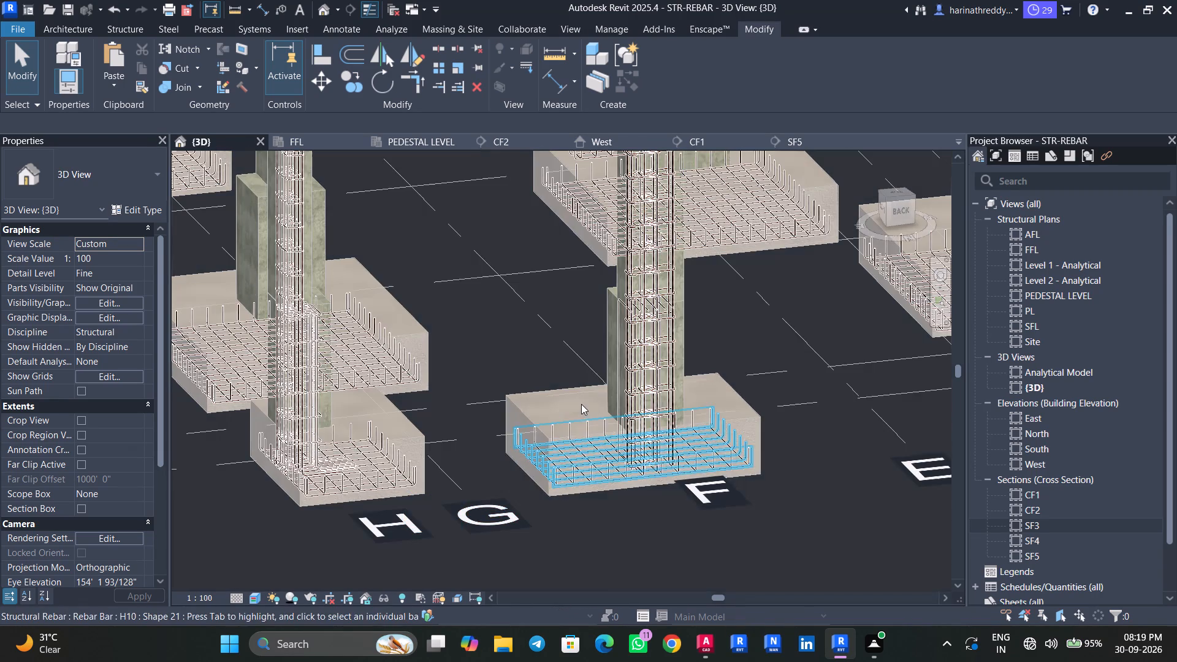
pyautogui.click(581, 404)
pyautogui.moveTo(801, 546); pyautogui.dragTo(533, 614, button='middle')
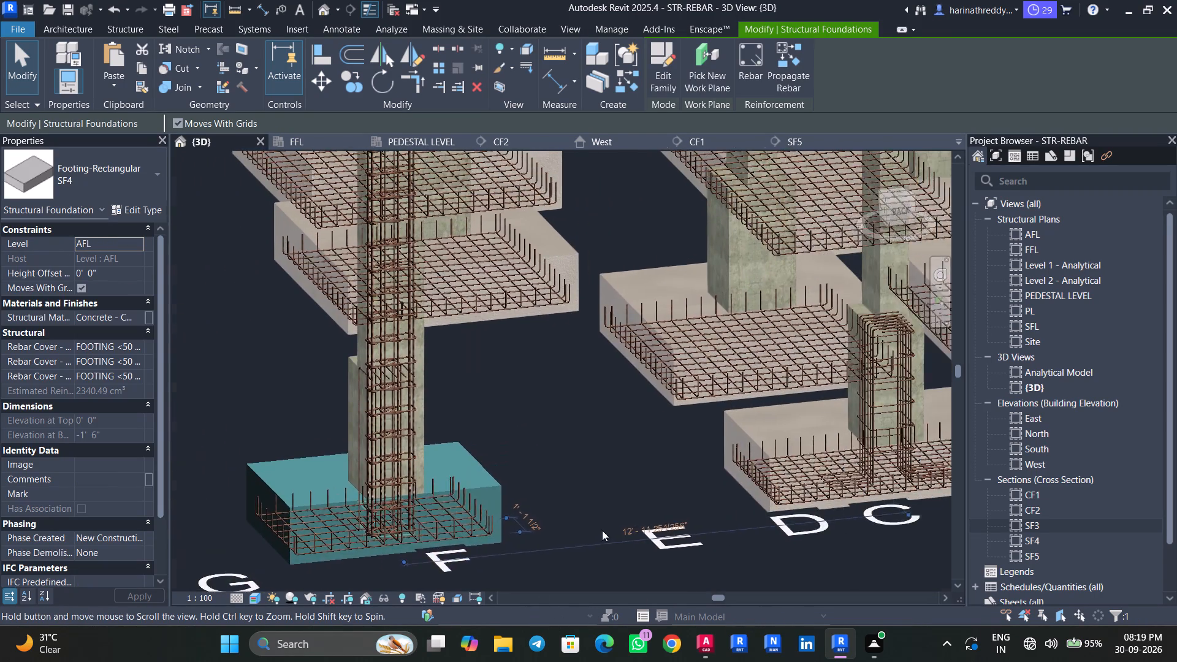
pyautogui.press('Escape')
pyautogui.press('Escape')
pyautogui.press('Escape')
# Select the caged footing near grids B and C in 3D and inspect its bottom bars, pedestal bars and ties.
pyautogui.click(731, 419)
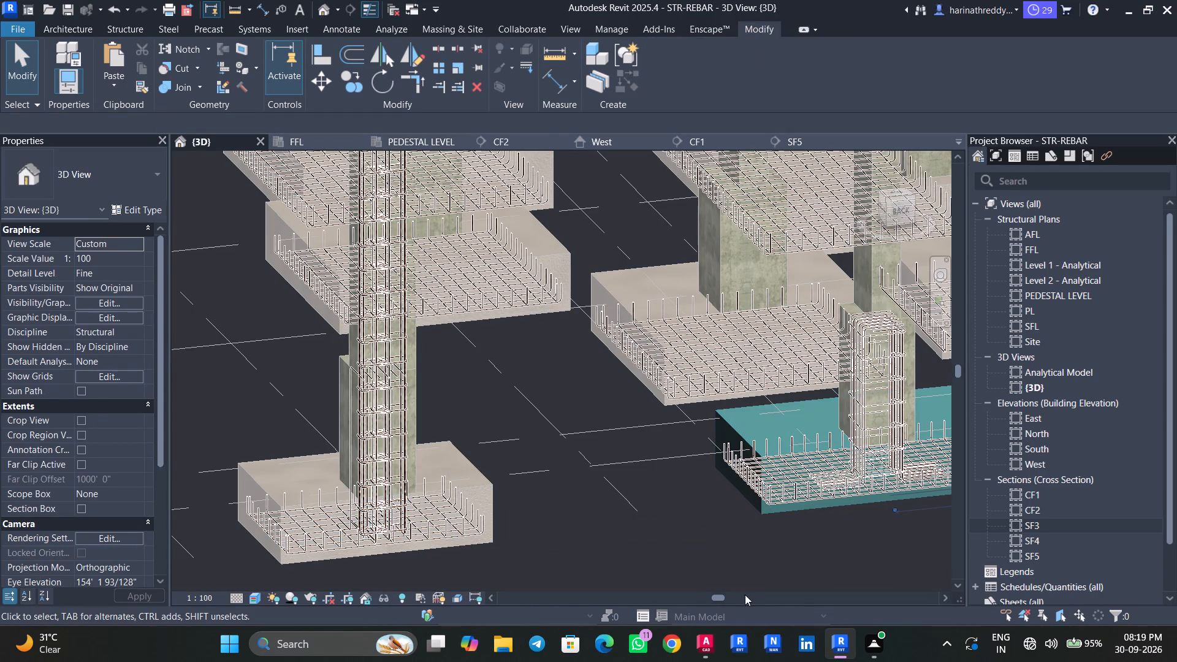
pyautogui.moveTo(741, 594); pyautogui.dragTo(478, 594, button='middle')
pyautogui.scroll(4, 715, 520)
pyautogui.moveTo(720, 520); pyautogui.dragTo(395, 587, button='middle')
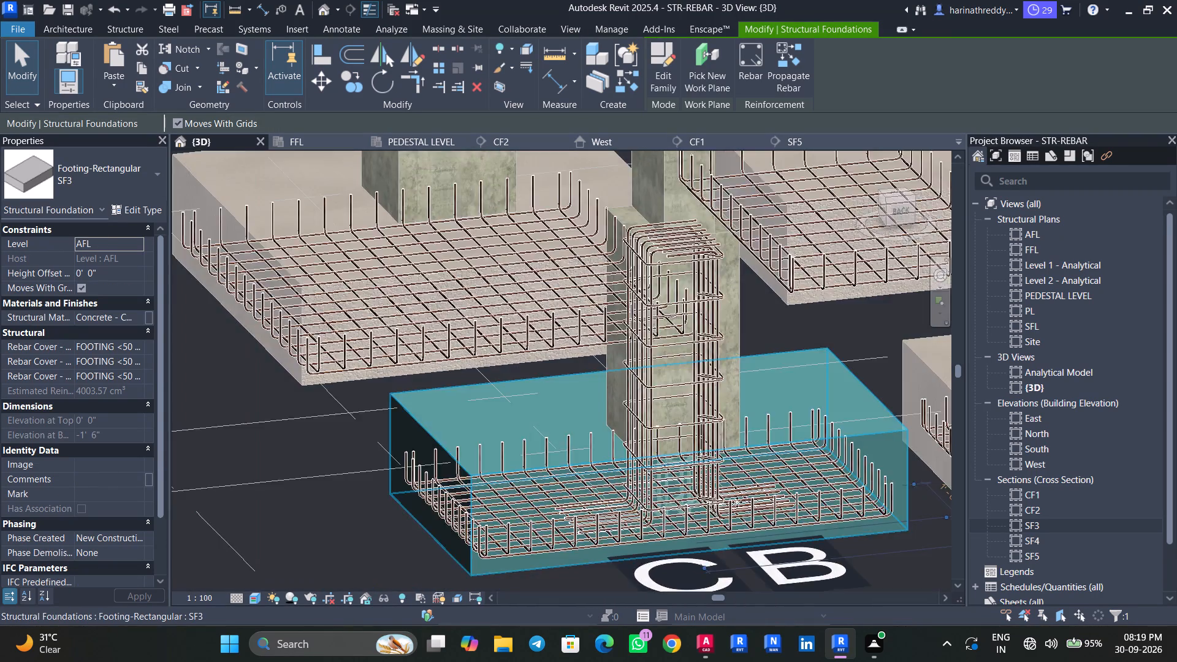
pyautogui.scroll(6, 737, 502)
pyautogui.press('Escape')
pyautogui.press('Escape')
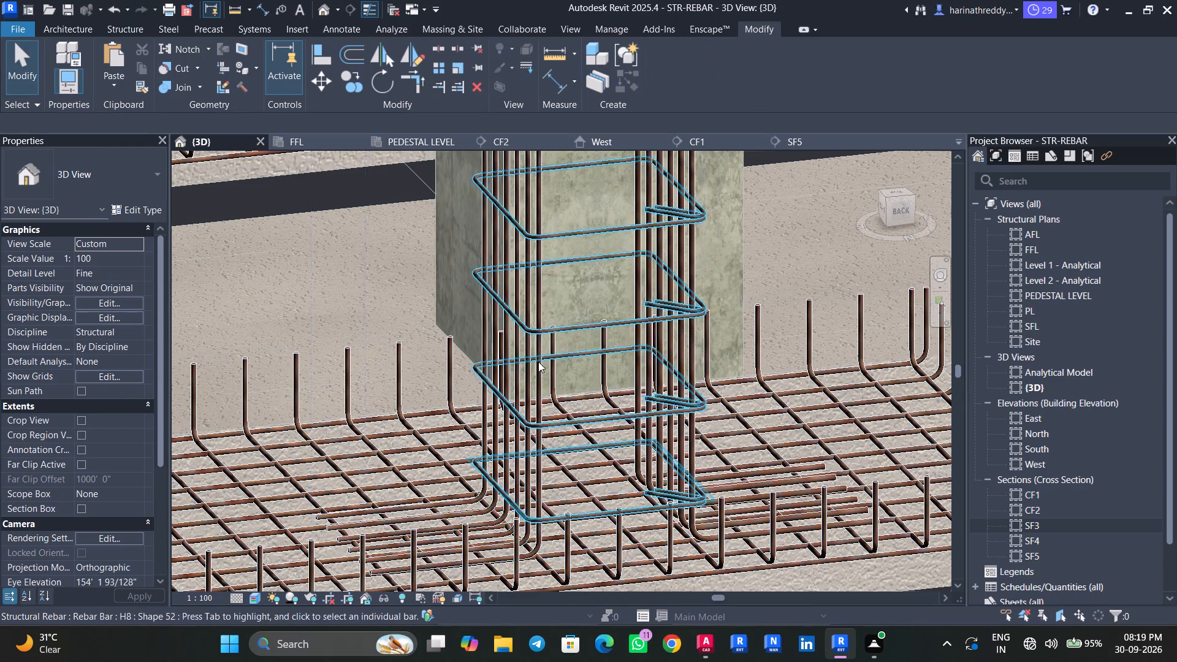
pyautogui.click(538, 362)
pyautogui.scroll(-9, 540, 426)
pyautogui.moveTo(543, 424); pyautogui.dragTo(546, 506, button='middle')
pyautogui.press('Escape')
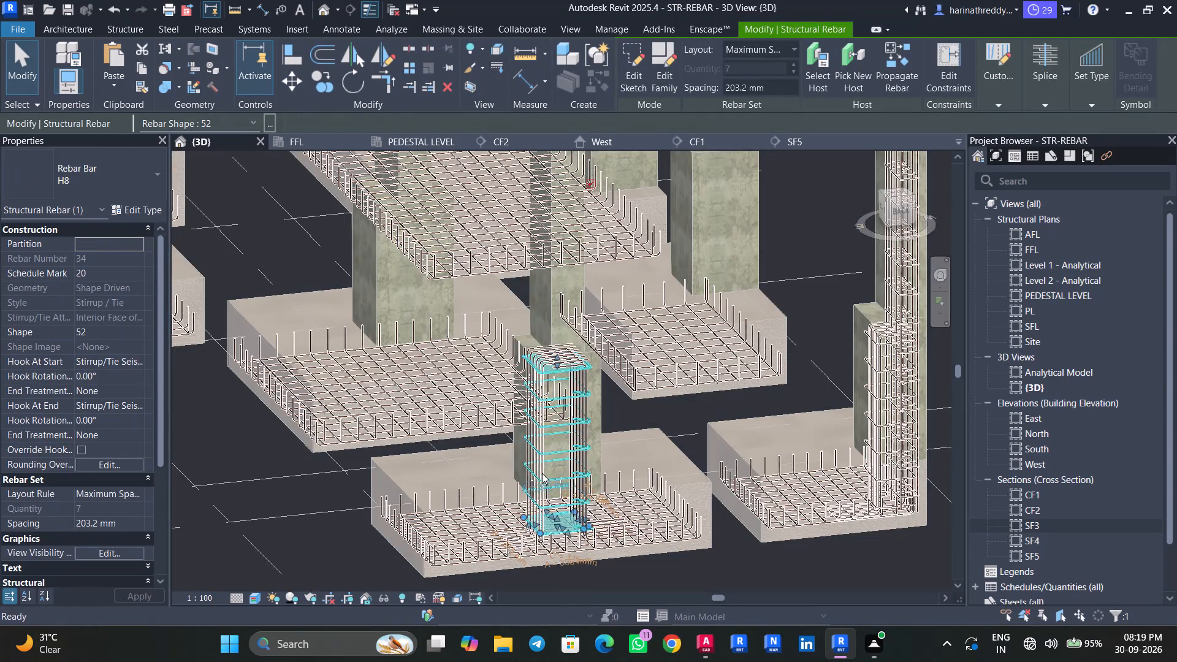
pyautogui.press('Escape')
pyautogui.press('Escape')
pyautogui.scroll(5, 522, 456)
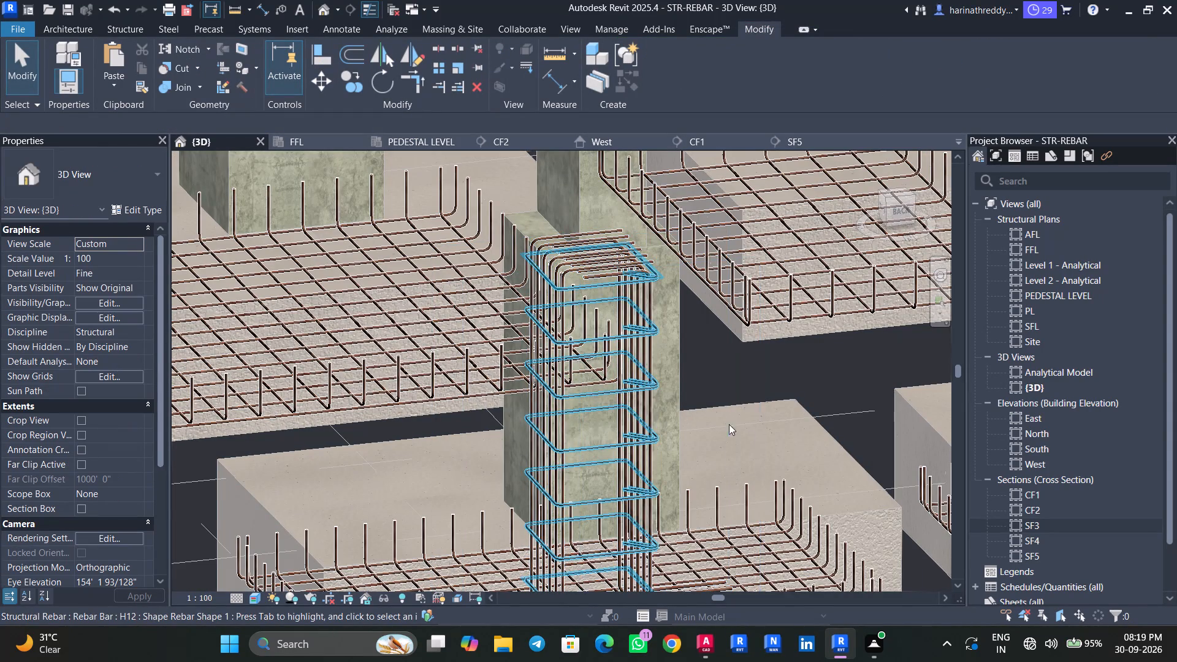
pyautogui.click(806, 416)
pyautogui.moveTo(806, 416); pyautogui.dragTo(764, 362, button='middle')
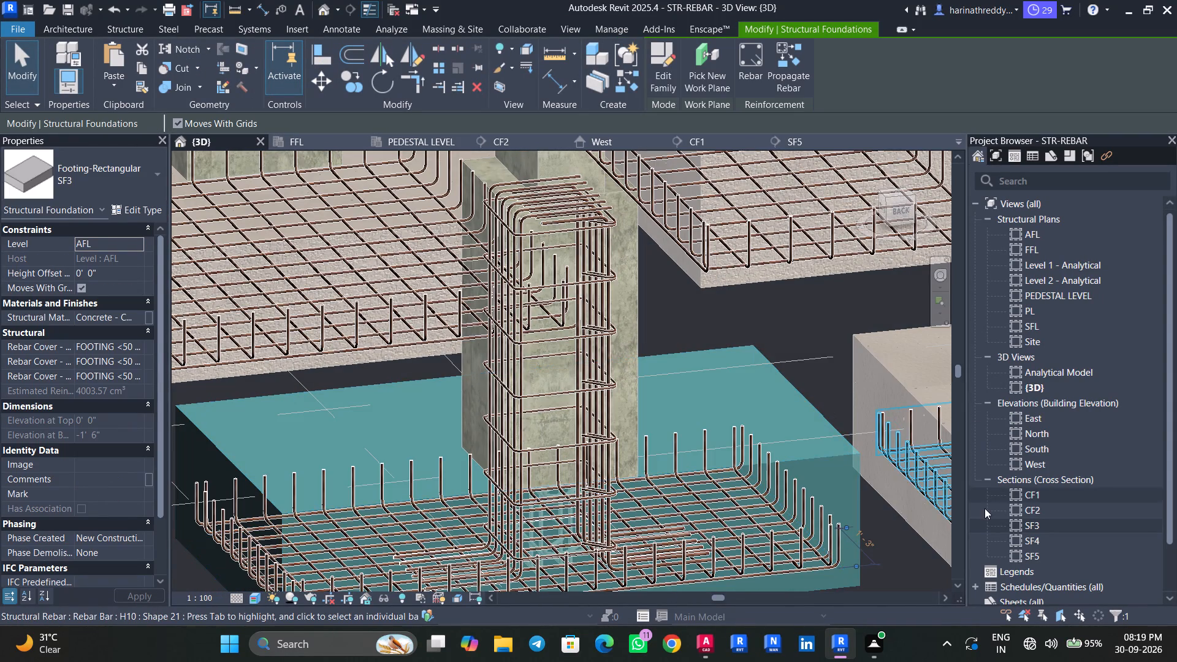
pyautogui.press('Escape')
pyautogui.press('Escape')
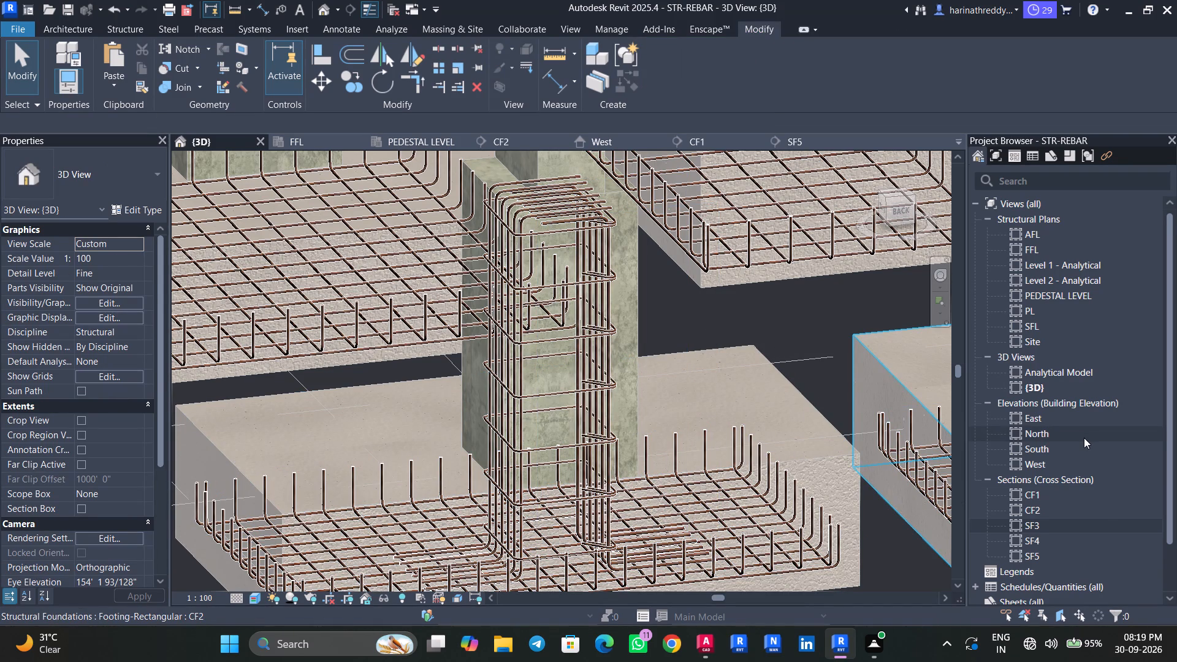
# In section SF3, select all H12 rebar matching the column's vertical bars and show them unobscured in the {3D} view.
pyautogui.doubleClick(1048, 526)
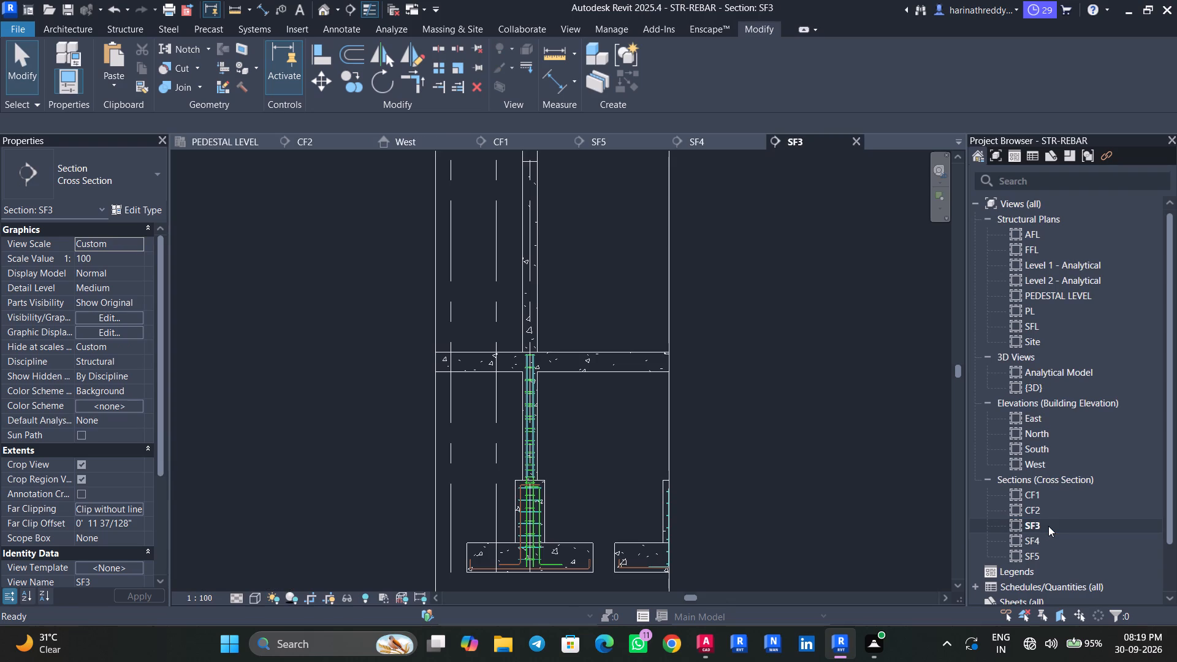
pyautogui.scroll(8, 540, 424)
pyautogui.scroll(-1, 541, 426)
pyautogui.scroll(3, 541, 426)
pyautogui.moveTo(546, 422); pyautogui.dragTo(703, 293, button='middle')
pyautogui.moveTo(683, 381); pyautogui.dragTo(705, 280, button='middle')
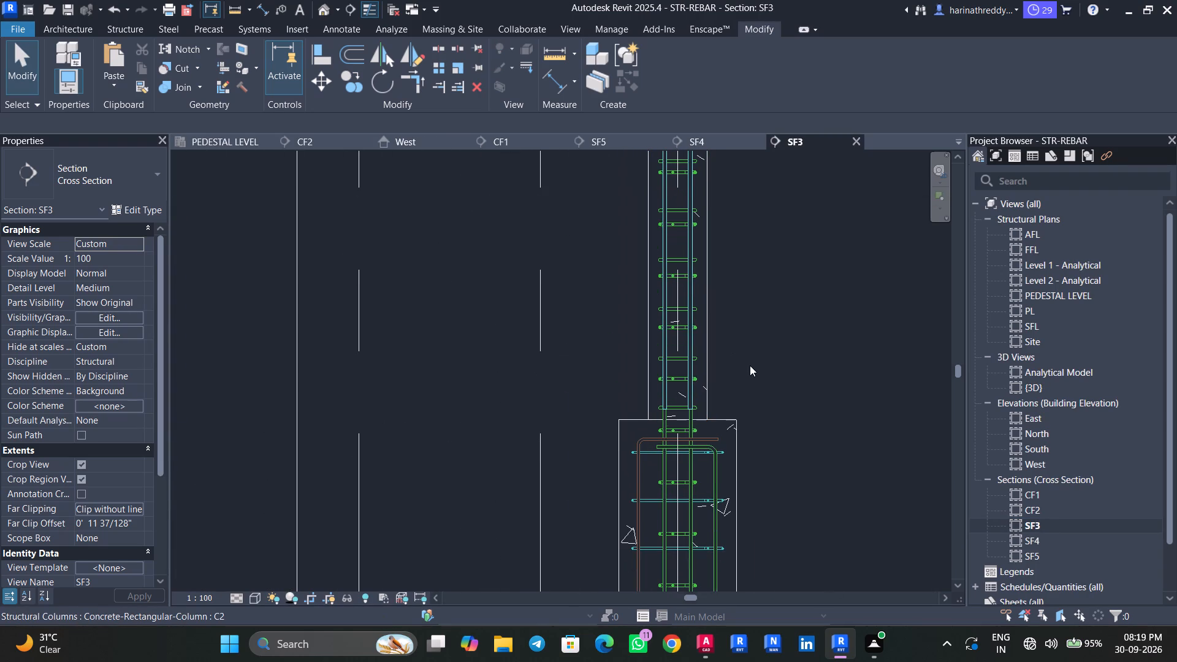
pyautogui.click(694, 379)
pyautogui.scroll(8, 692, 365)
pyautogui.press('Escape')
pyautogui.press('Escape')
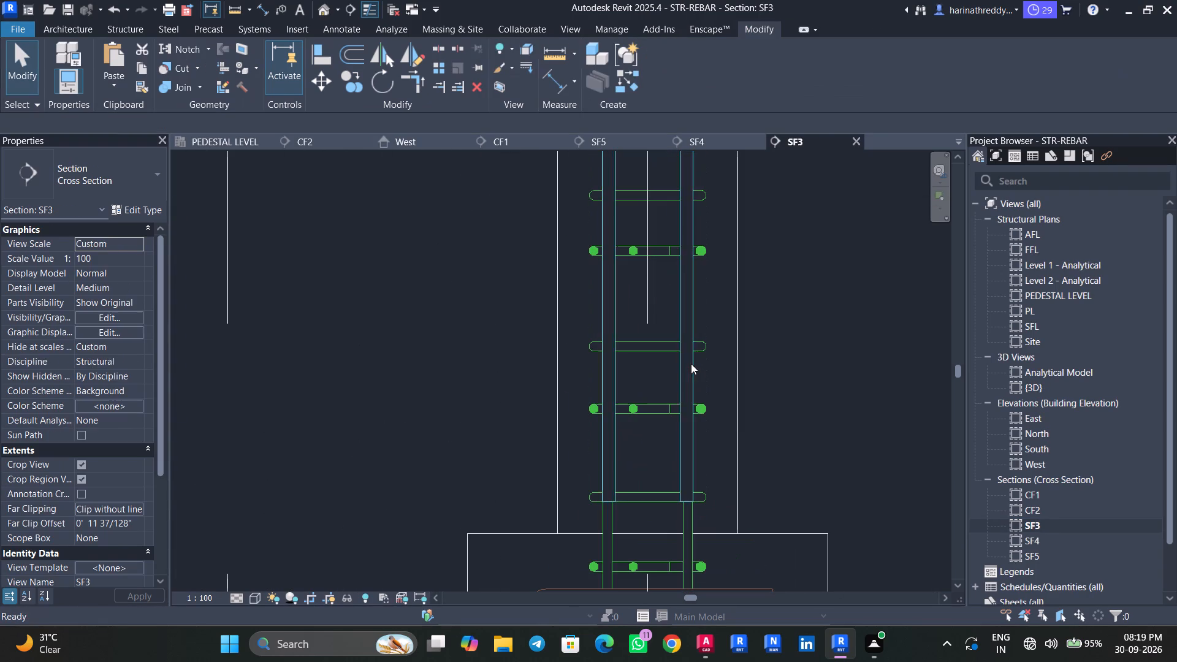
pyautogui.click(689, 363)
pyautogui.write('SA')
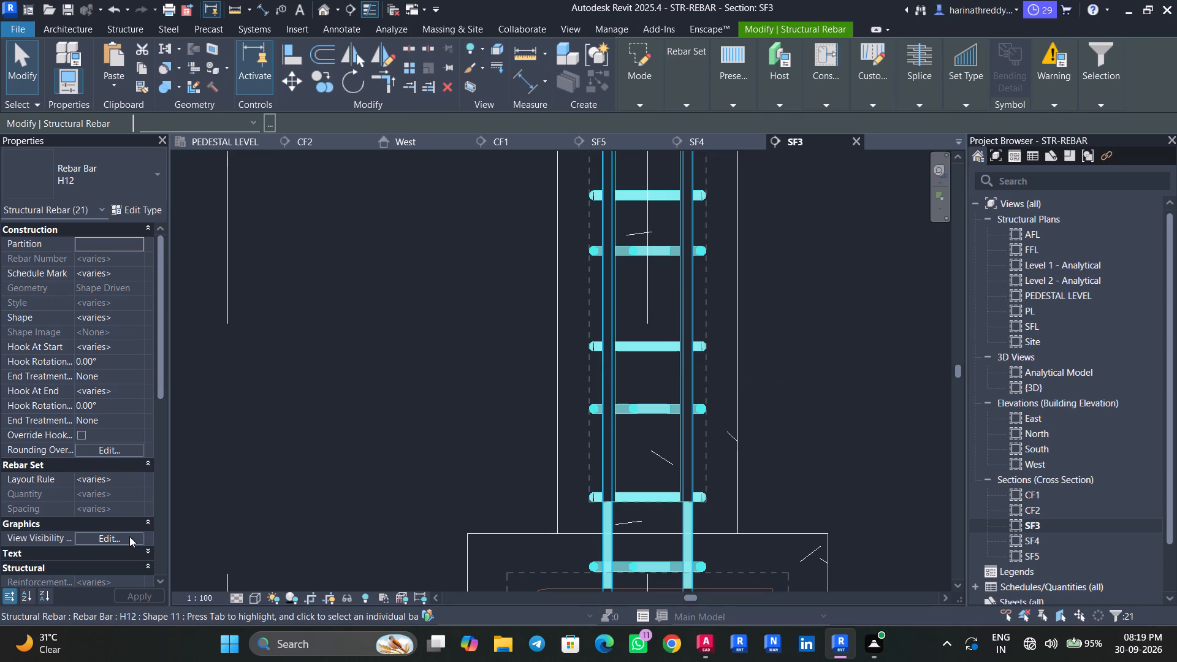
pyautogui.click(129, 537)
pyautogui.click(699, 285)
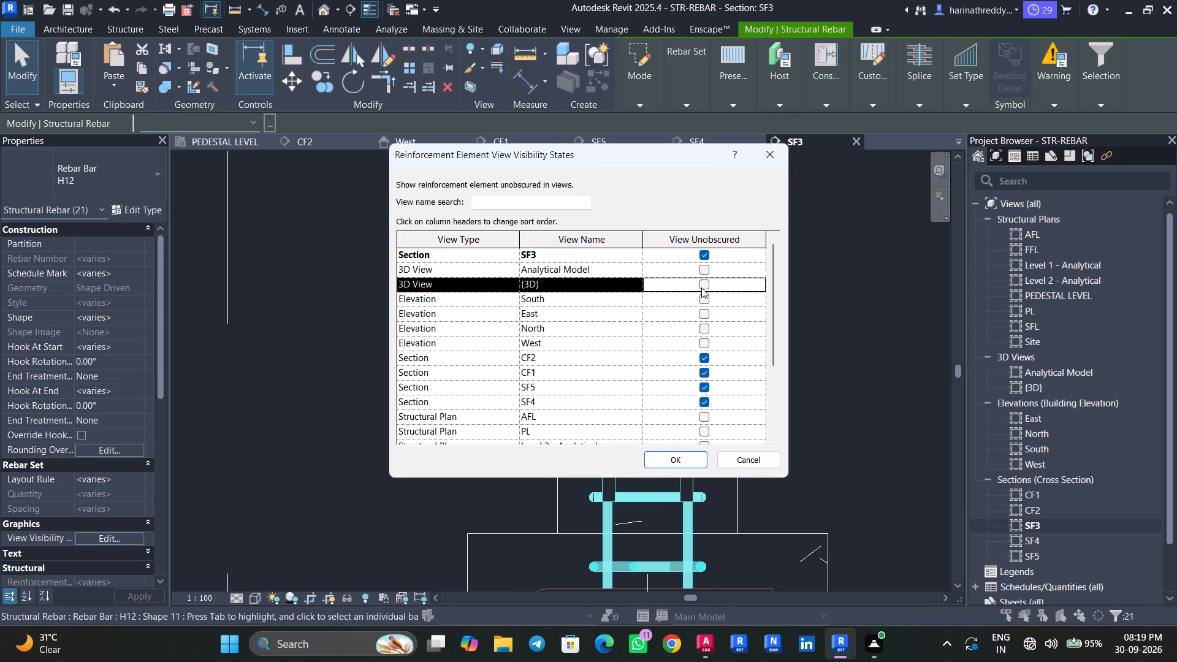
pyautogui.click(702, 288)
pyautogui.click(661, 467)
pyautogui.press('Escape')
pyautogui.press('Escape')
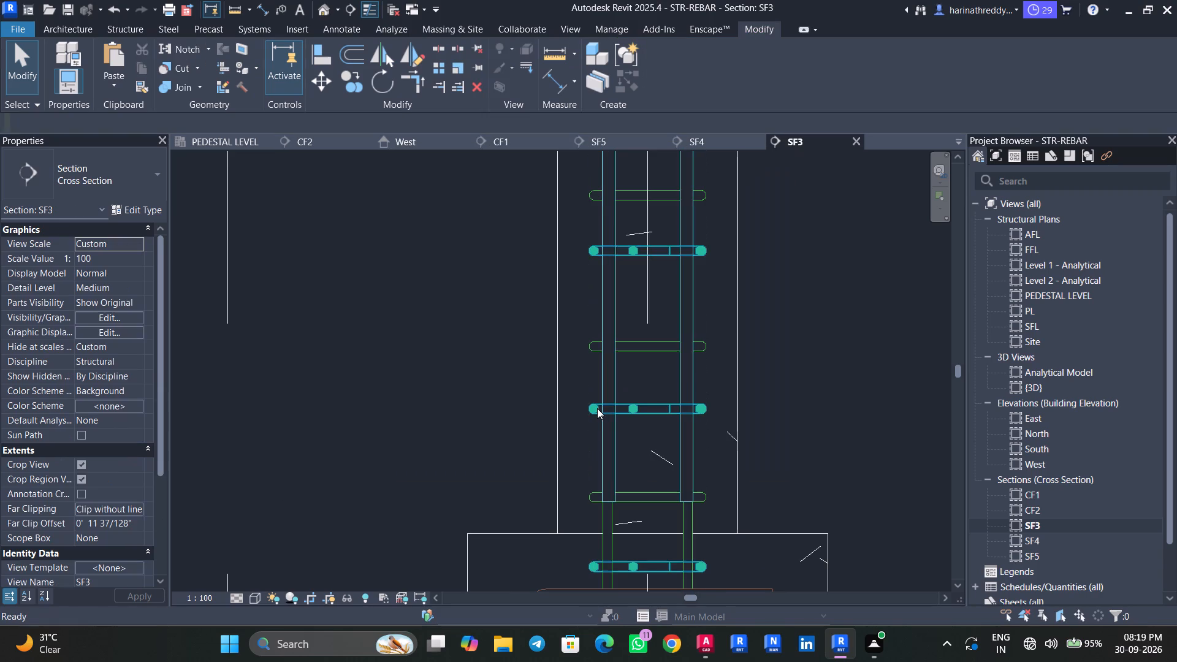
# Select all matching H12 column bars in SF3 again and review their view visibility states.
pyautogui.scroll(1, 604, 376)
pyautogui.click(604, 376)
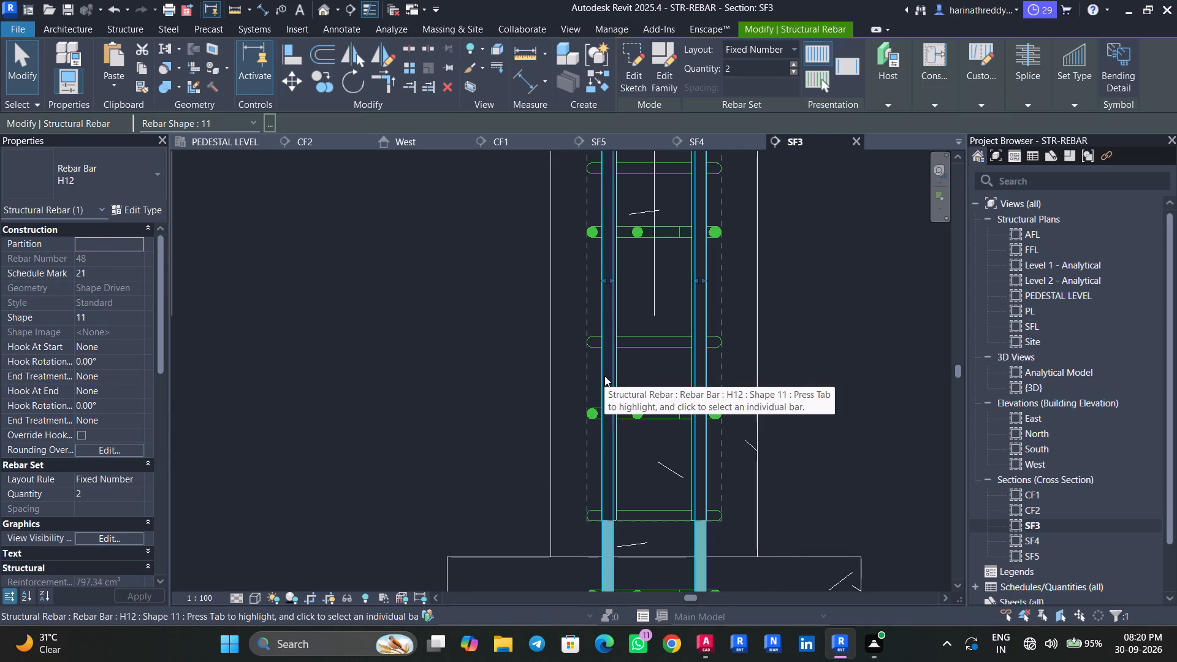
pyautogui.write('SA')
pyautogui.click(85, 534)
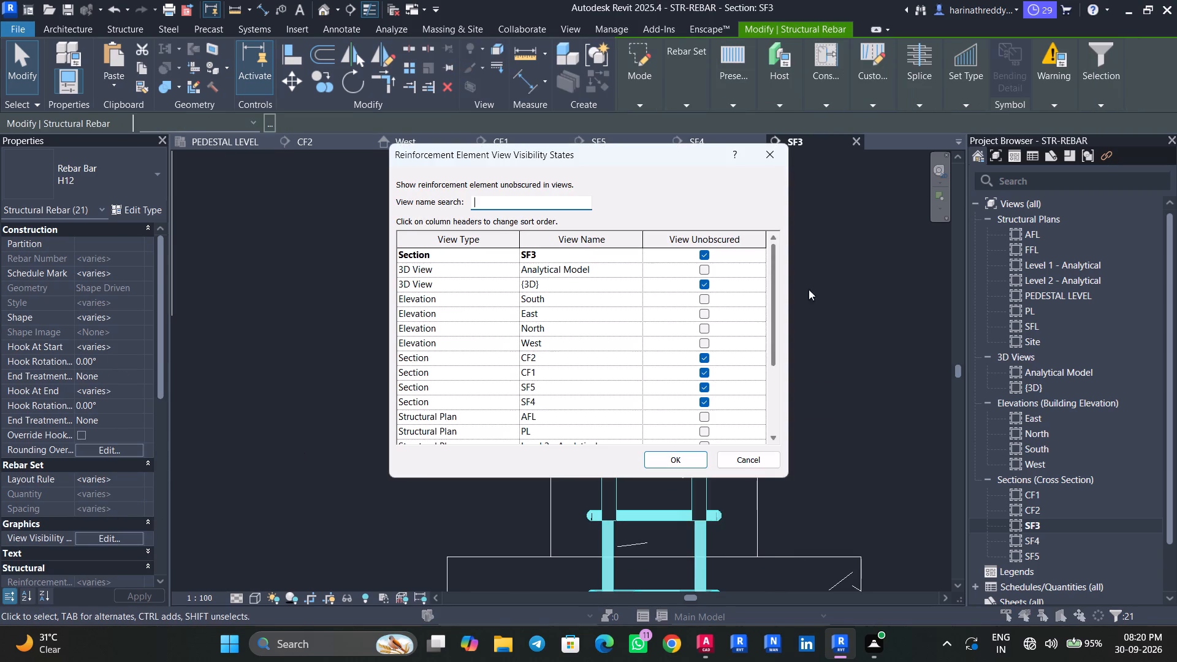
pyautogui.click(669, 457)
pyautogui.press('Escape')
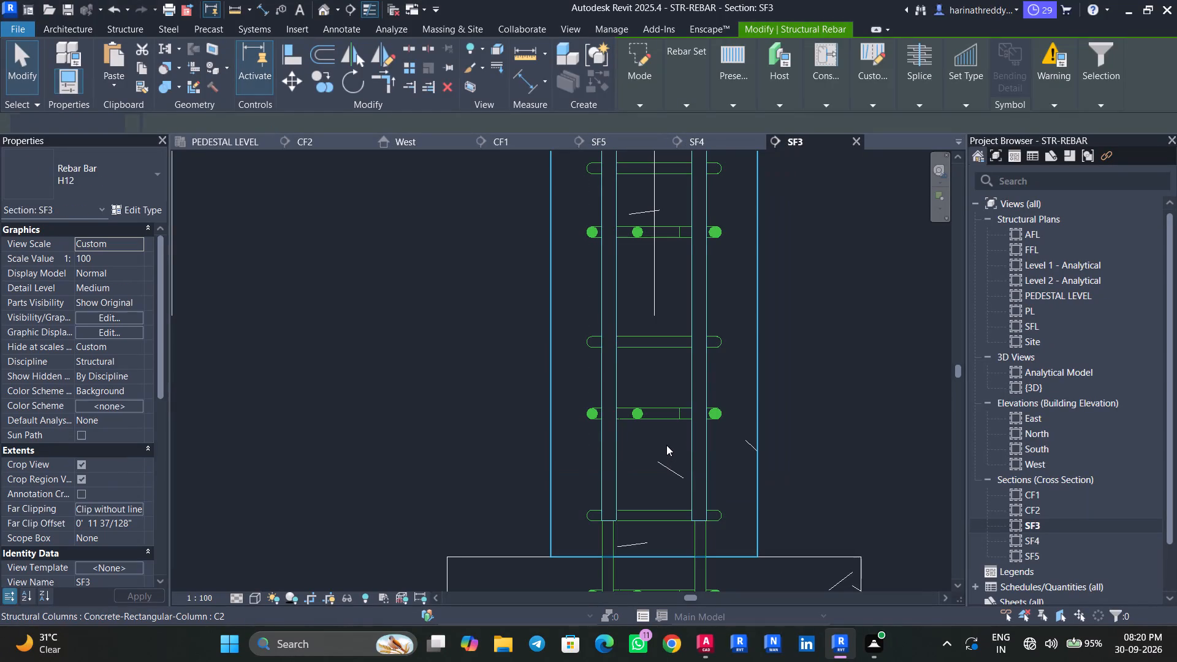
pyautogui.press('Escape')
pyautogui.press('Escape')
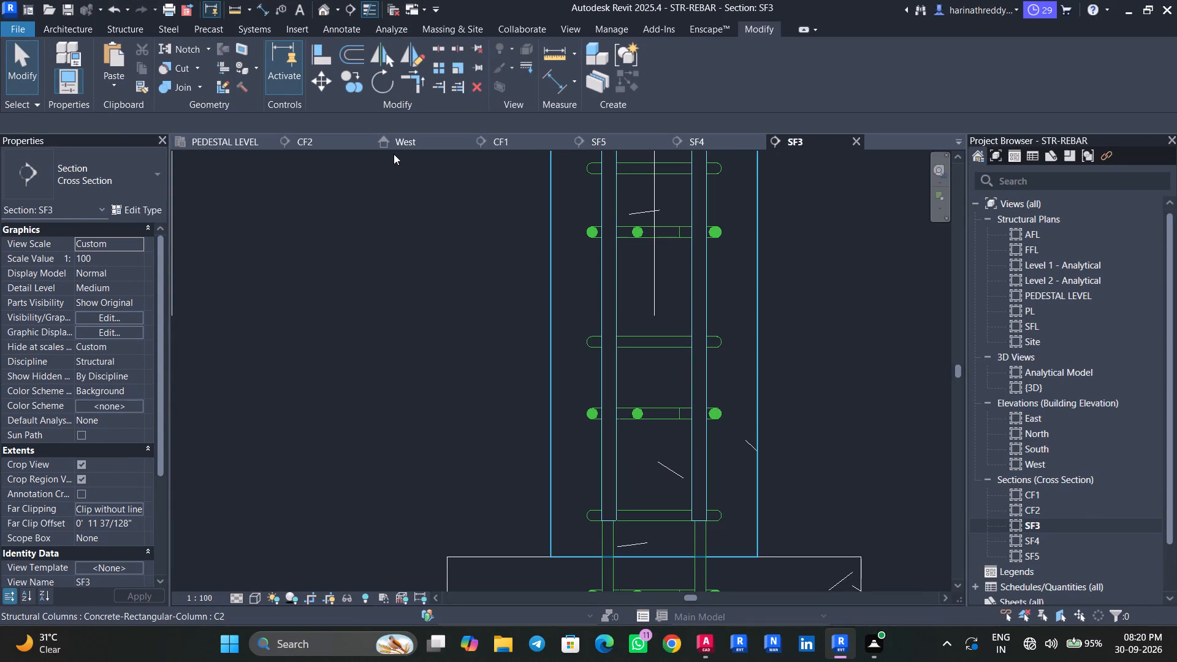
# Inspect the column cage above the pedestal in 3D, following its vertical bars and ties up to the top.
pyautogui.click(324, 14)
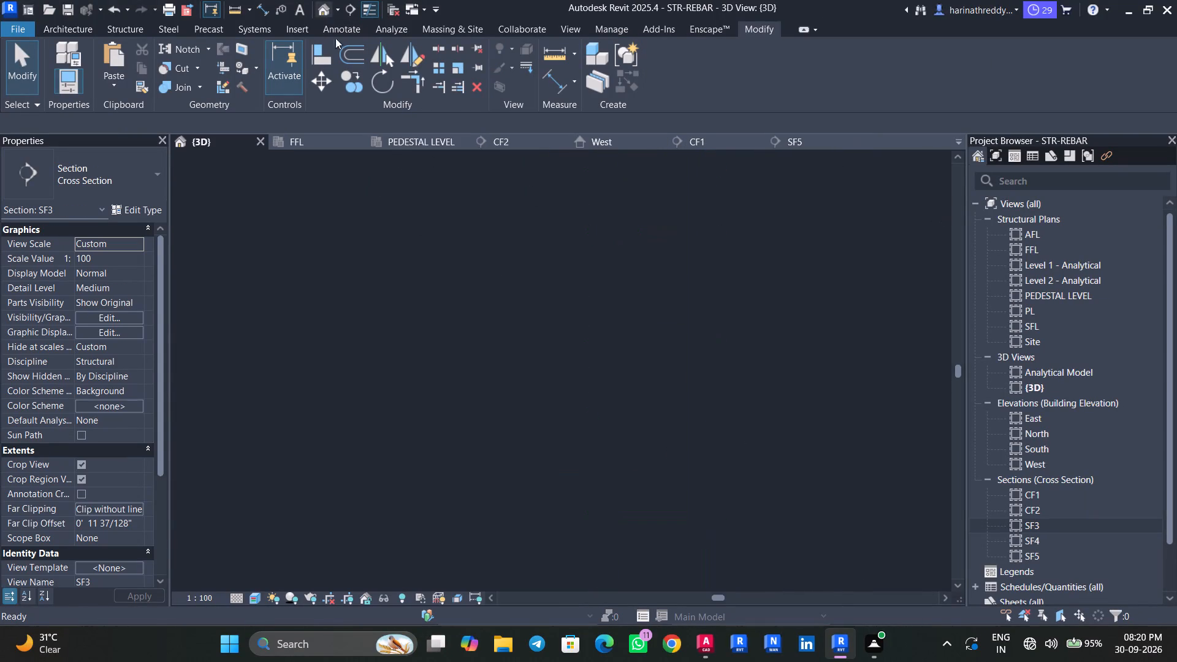
pyautogui.moveTo(715, 329); pyautogui.dragTo(751, 515, button='middle')
pyautogui.scroll(1, 752, 519)
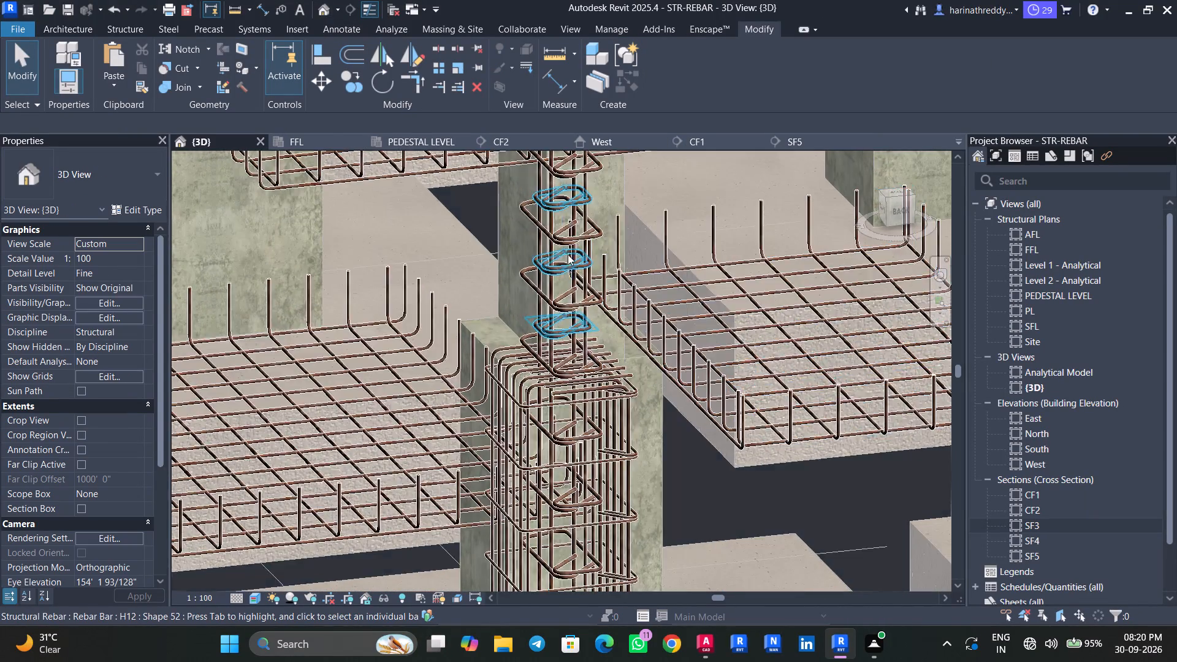
pyautogui.scroll(4, 568, 250)
pyautogui.moveTo(568, 264); pyautogui.dragTo(609, 498, button='middle')
pyautogui.scroll(5, 576, 353)
pyautogui.scroll(-2, 619, 322)
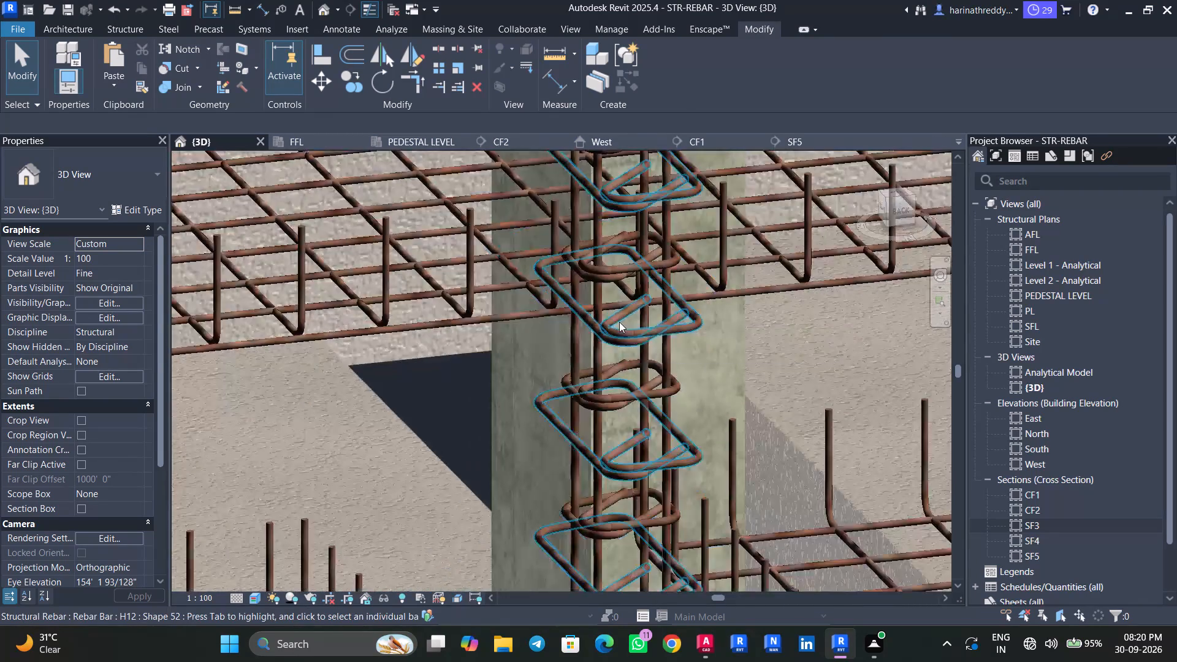
pyautogui.scroll(-9, 619, 322)
pyautogui.scroll(1, 618, 323)
pyautogui.scroll(-2, 618, 323)
pyautogui.scroll(1, 618, 323)
pyautogui.scroll(-2, 618, 323)
pyautogui.moveTo(638, 313); pyautogui.dragTo(679, 520, button='middle')
pyautogui.scroll(15, 649, 234)
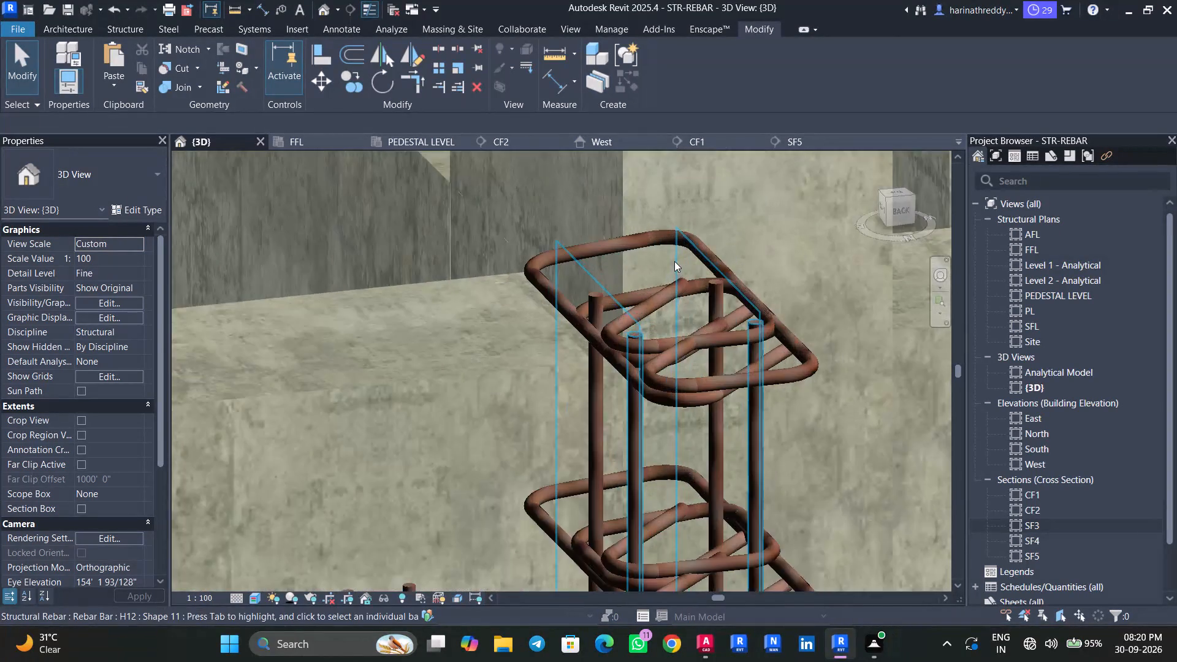
pyautogui.moveTo(763, 294); pyautogui.dragTo(703, 94, button='middle')
pyautogui.scroll(1, 703, 94)
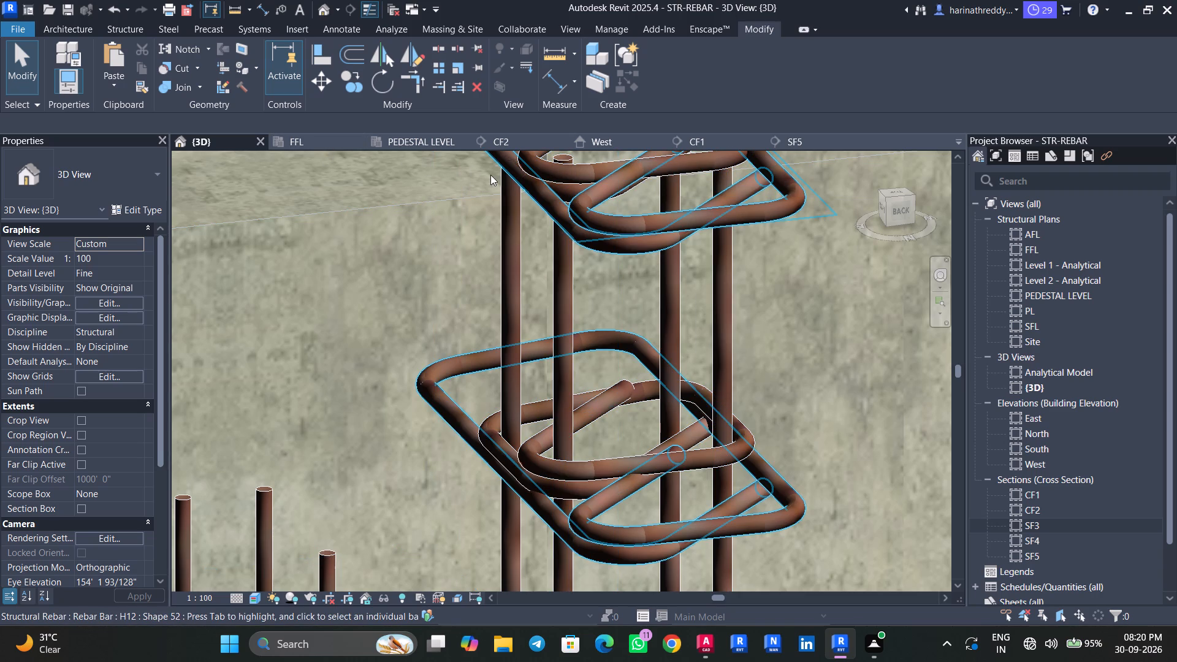
# In the PEDESTAL LEVEL plan, select all H16 column bars and show them unobscured in the {3D} view.
pyautogui.click(430, 141)
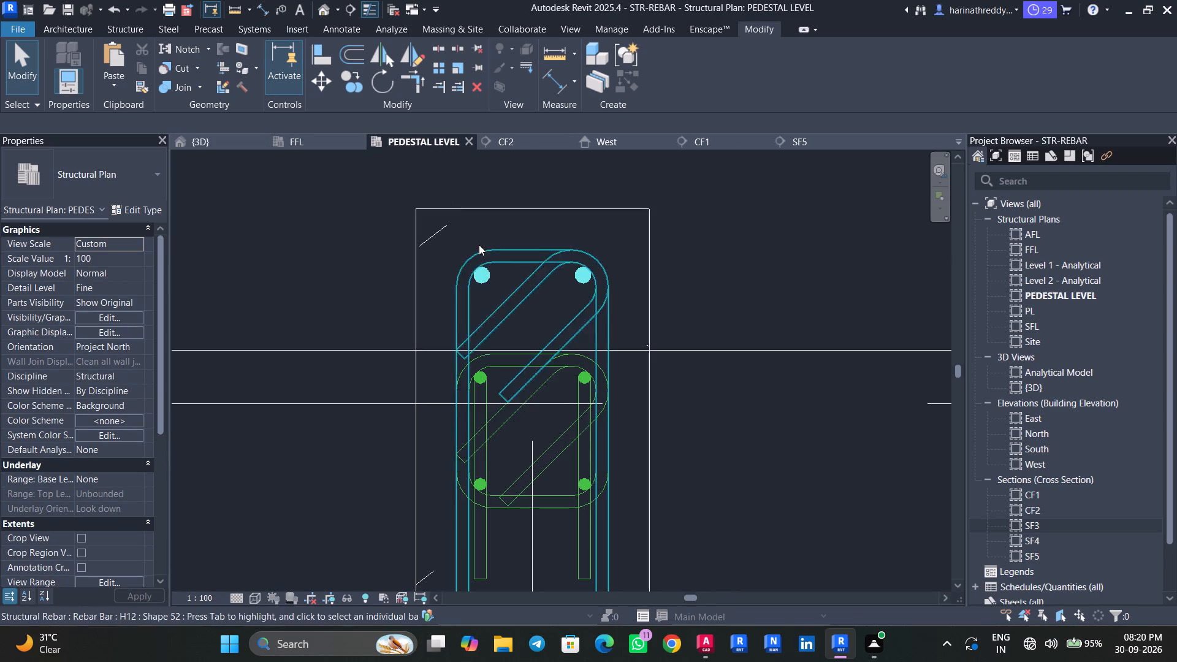
pyautogui.scroll(6, 481, 268)
pyautogui.press('Escape')
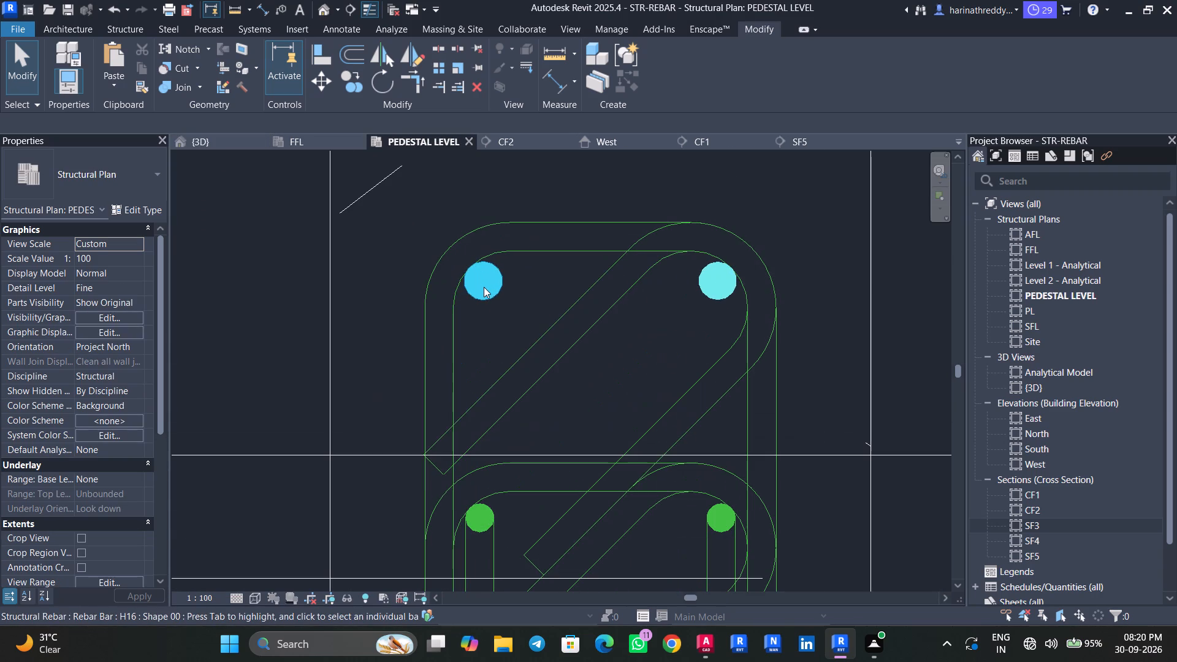
pyautogui.click(485, 287)
pyautogui.write('SA')
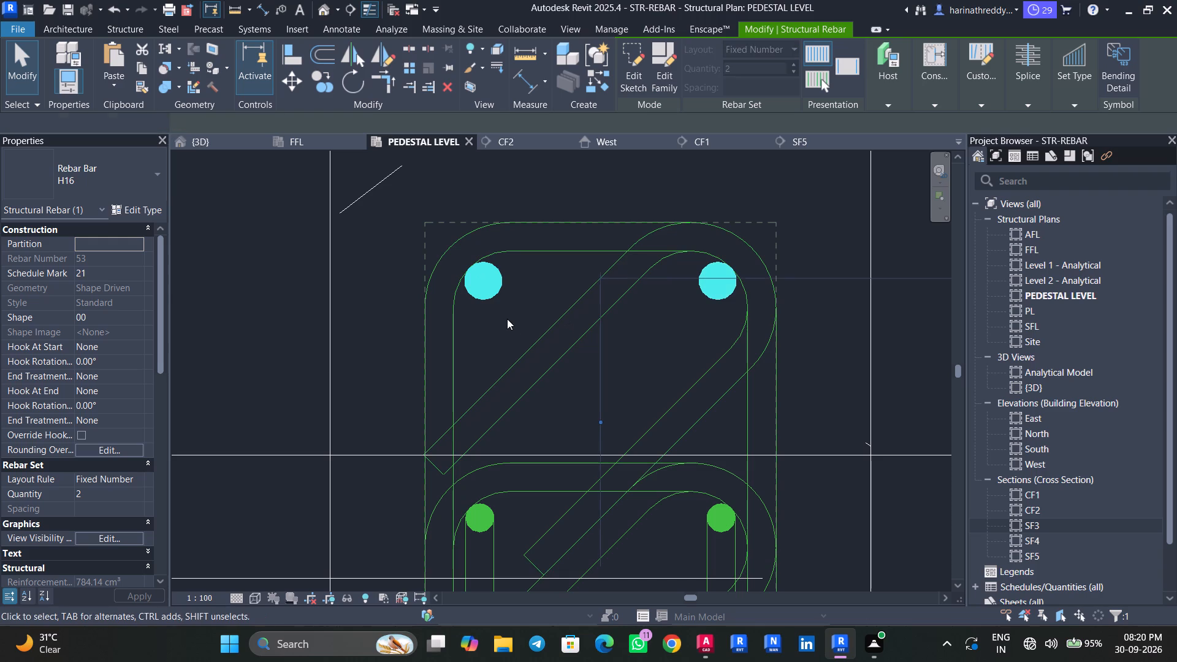
pyautogui.click(128, 538)
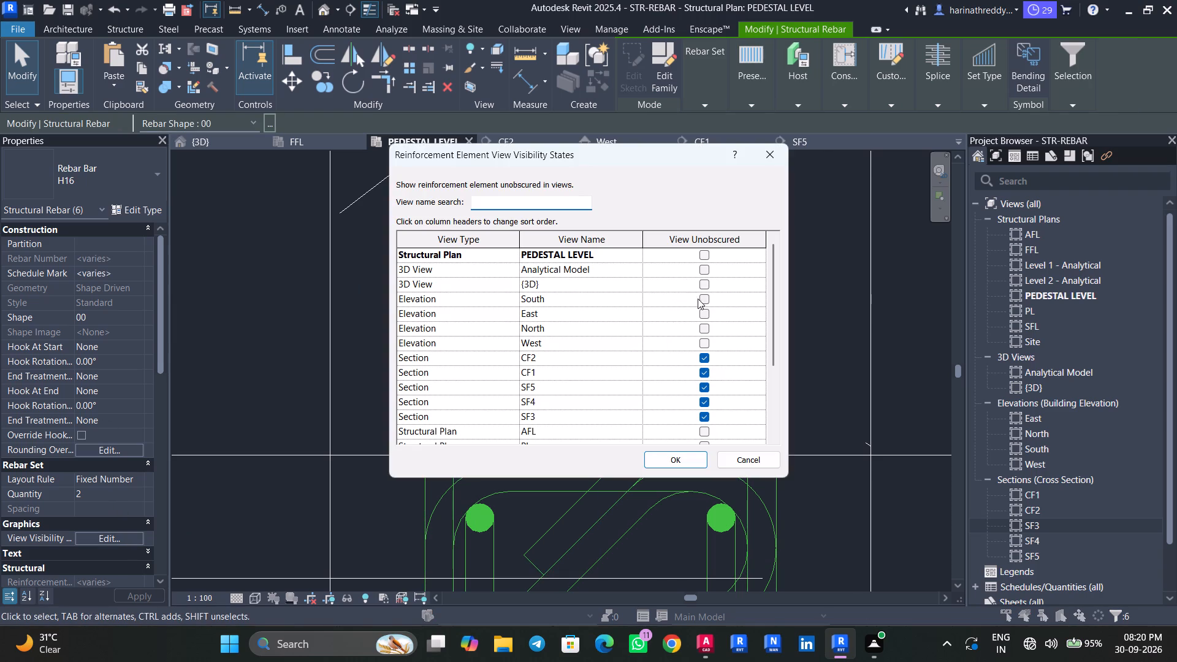
pyautogui.click(704, 286)
pyautogui.click(679, 460)
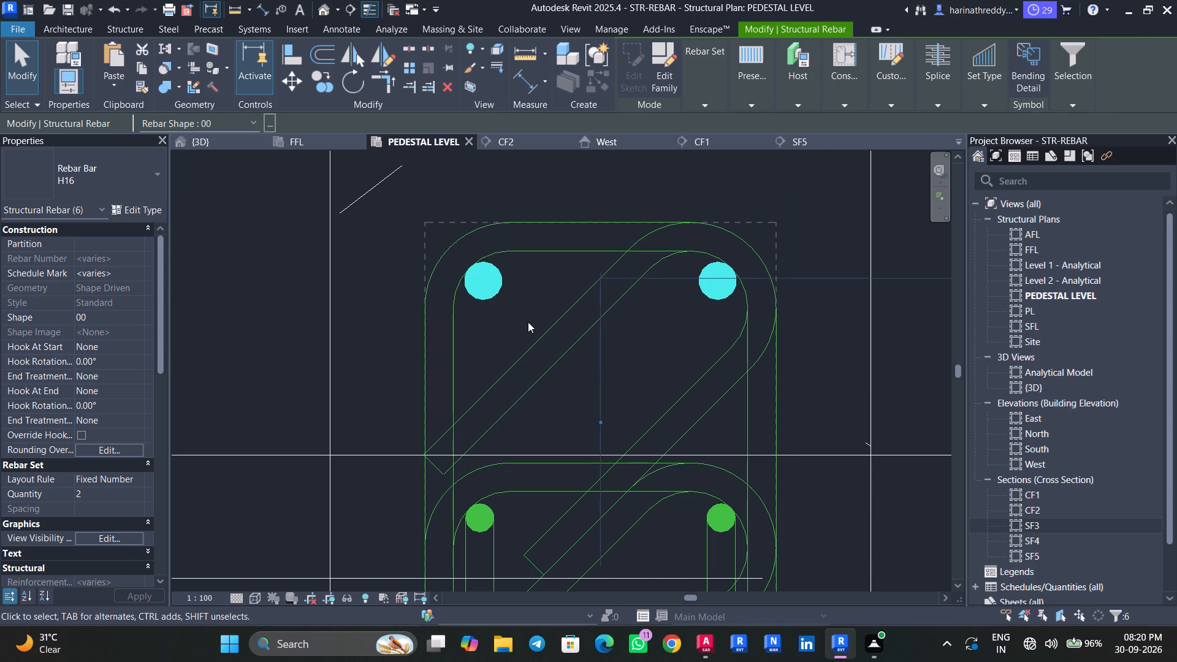
pyautogui.press('Escape')
pyautogui.press('Escape')
pyautogui.press('Escape')
# Select all H12 rebar matching the column's outer tie in the PEDESTAL LEVEL plan and review its view visibility states.
pyautogui.click(538, 244)
pyautogui.press('Escape')
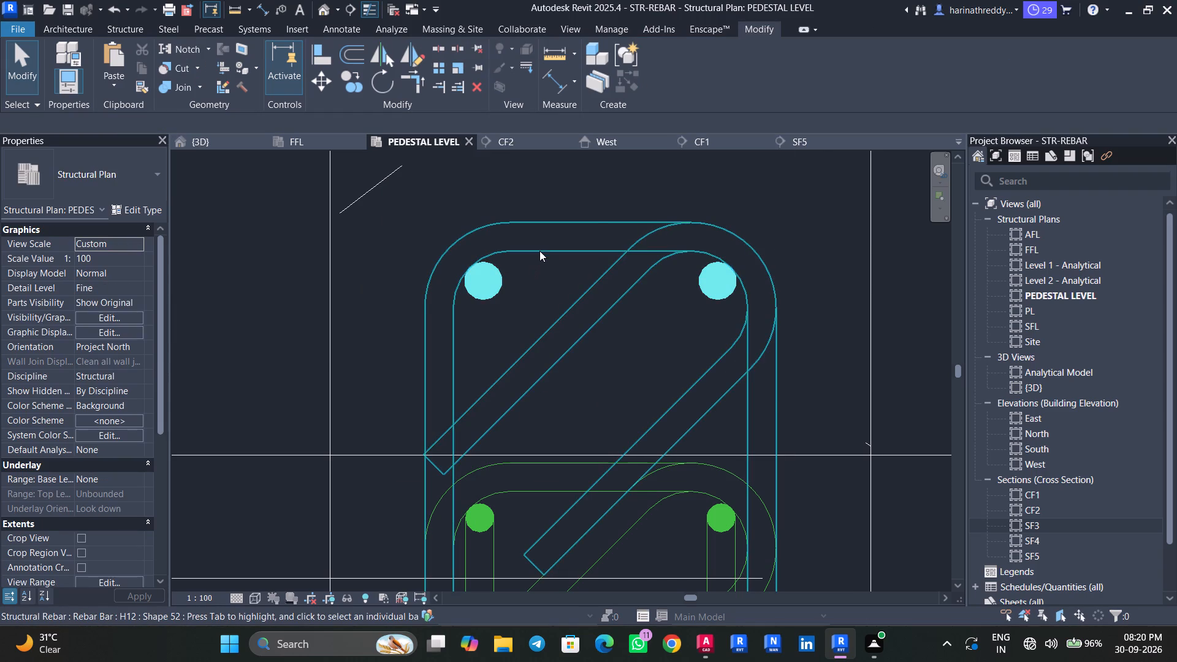
pyautogui.click(539, 251)
pyautogui.press('s')
pyautogui.press('a')
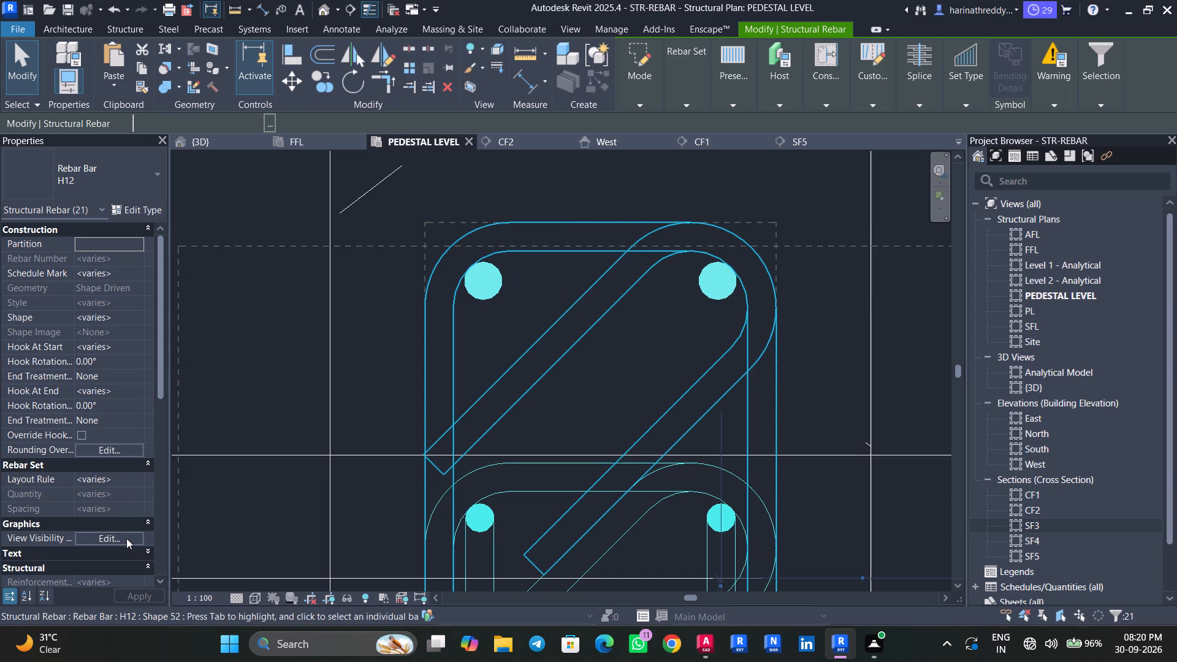
pyautogui.click(127, 536)
pyautogui.click(666, 460)
pyautogui.press('Escape')
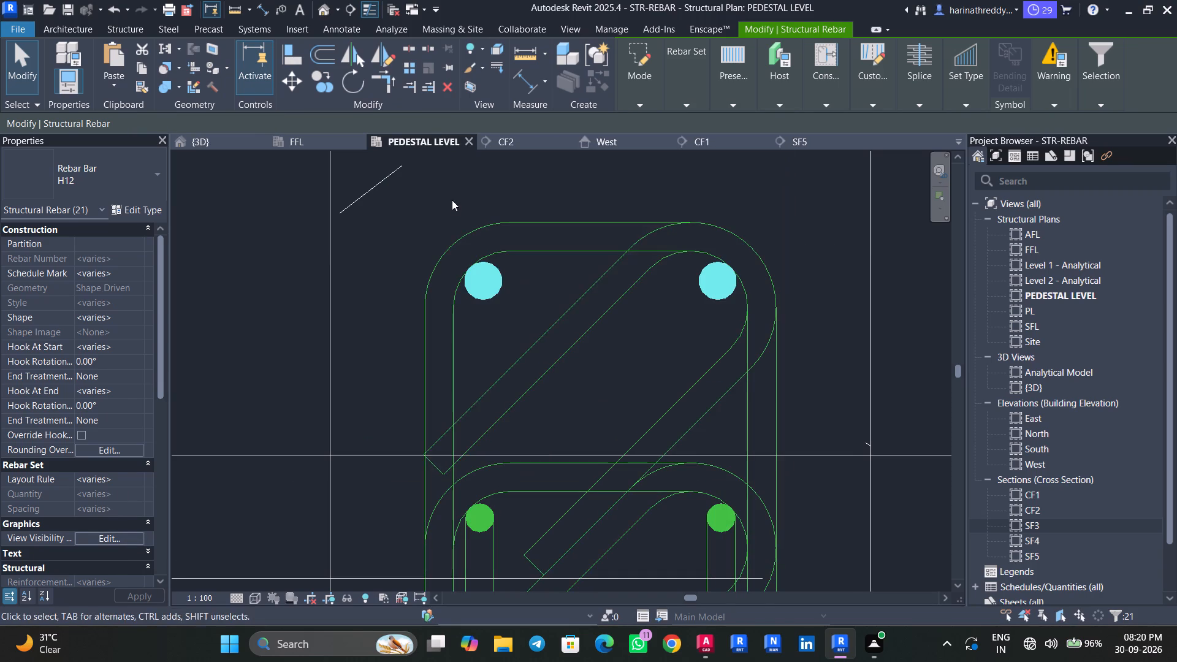
pyautogui.press('Escape')
pyautogui.press('Escape')
# Inspect the column cage in 3D from the pedestal up to the bar ends, checking the H16 and H12 verticals.
pyautogui.click(327, 9)
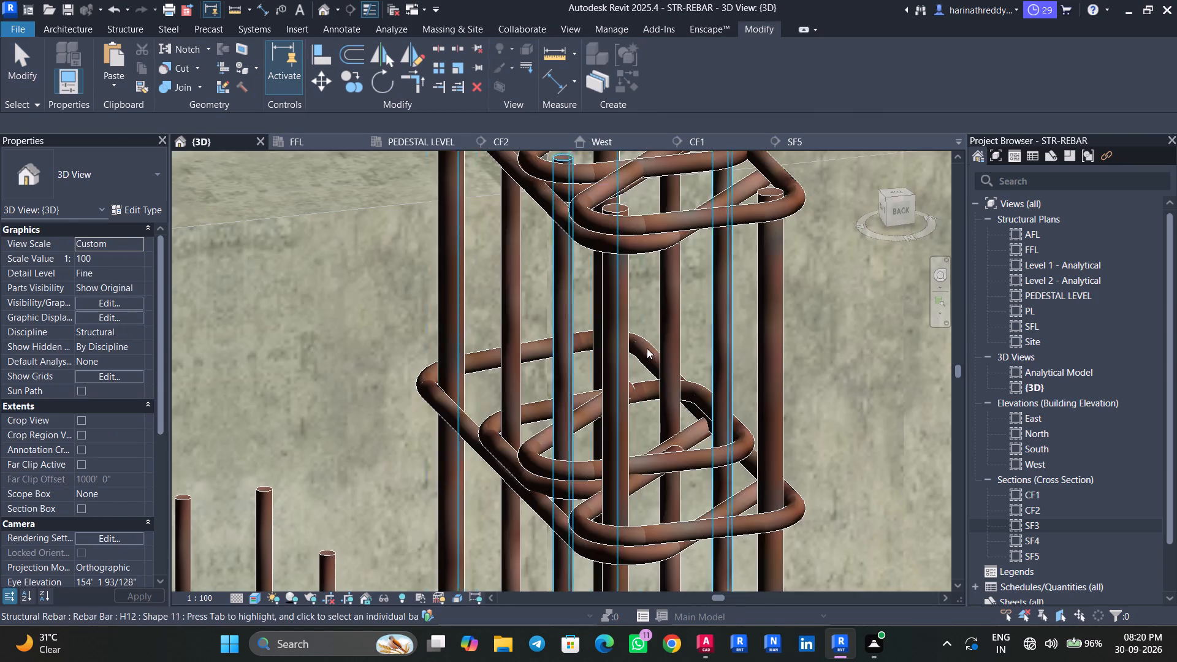
pyautogui.scroll(-9, 844, 313)
pyautogui.moveTo(839, 311); pyautogui.dragTo(695, 15, button='middle')
pyautogui.moveTo(744, 231); pyautogui.dragTo(739, 0, button='middle')
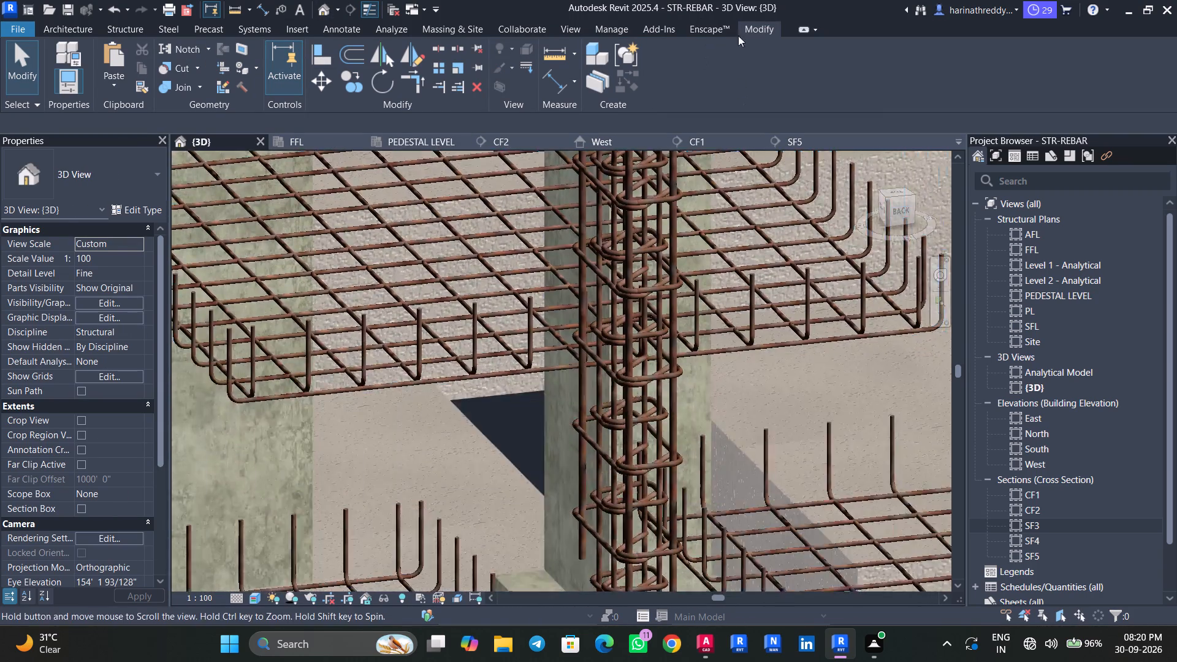
pyautogui.moveTo(704, 308); pyautogui.dragTo(712, 59, button='middle')
pyautogui.scroll(2, 640, 347)
pyautogui.scroll(-1, 623, 347)
pyautogui.scroll(2, 623, 347)
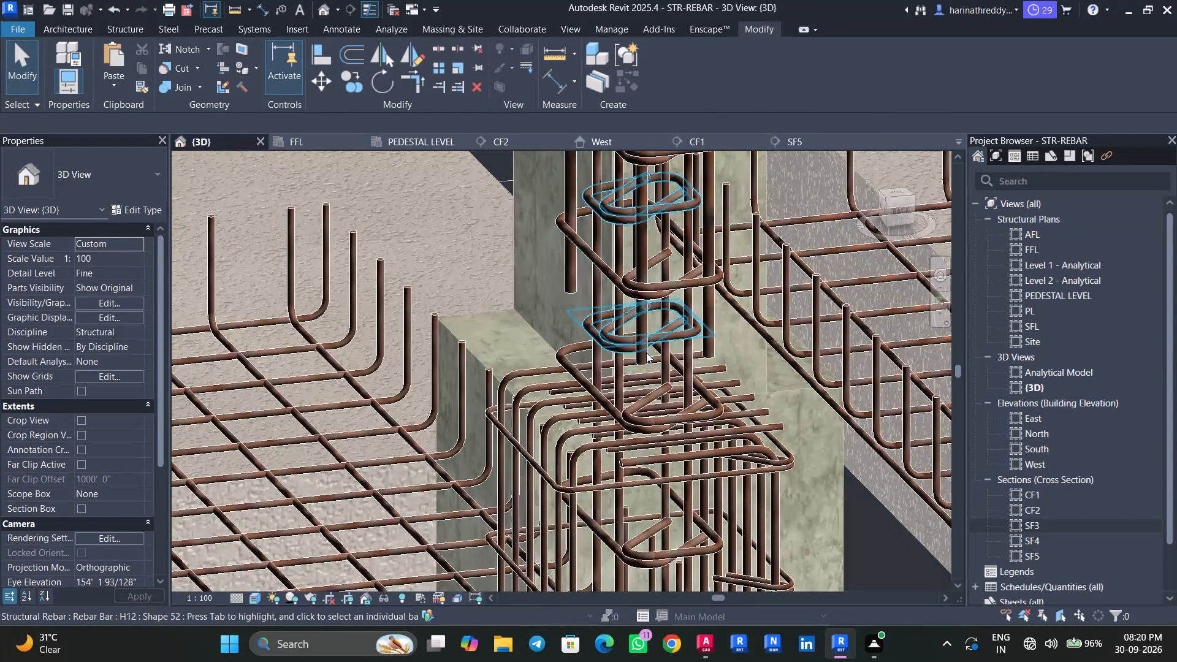
pyautogui.scroll(-4, 646, 352)
pyautogui.moveTo(704, 362); pyautogui.dragTo(662, 568, button='middle')
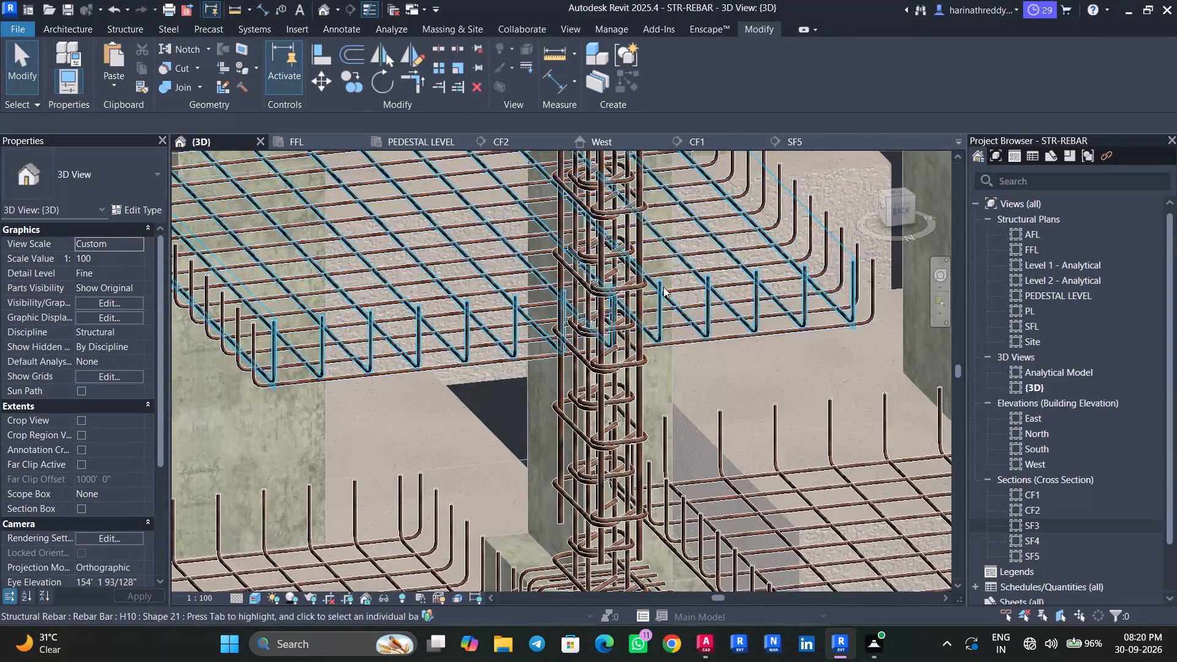
pyautogui.moveTo(663, 289); pyautogui.dragTo(750, 636, button='middle')
pyautogui.moveTo(680, 180); pyautogui.dragTo(691, 346, button='middle')
pyautogui.scroll(12, 691, 348)
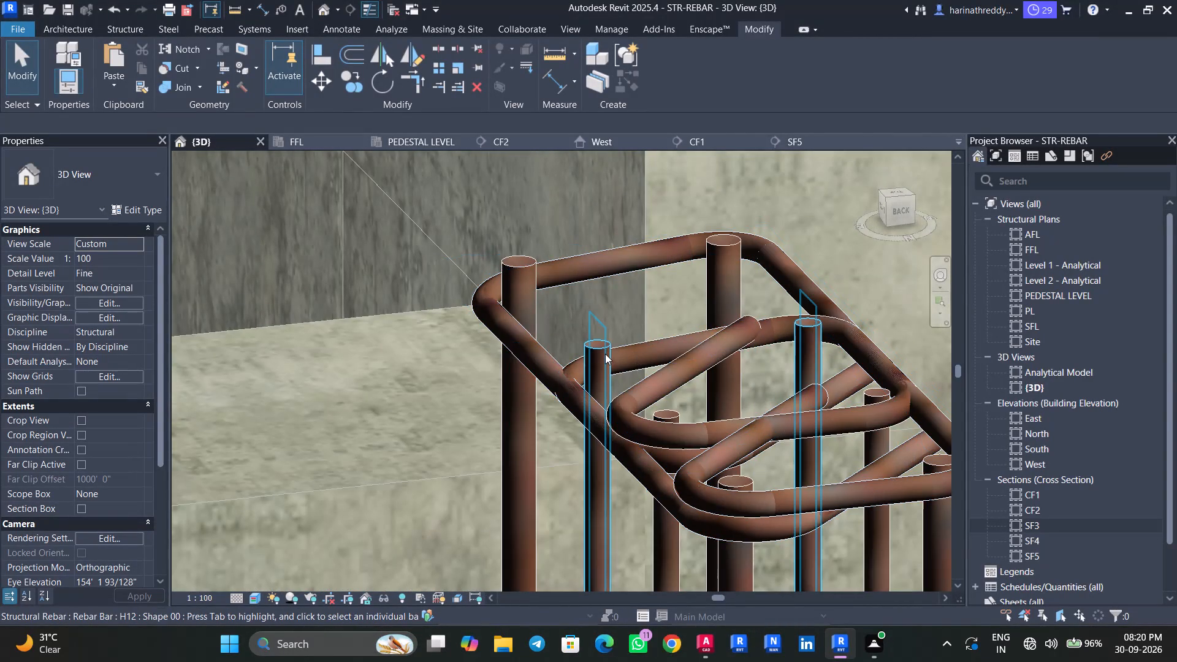
# Select individual vertical bars at the top of the column cage in 3D to identify their type.
pyautogui.click(605, 354)
pyautogui.press('Escape')
pyautogui.press('Escape')
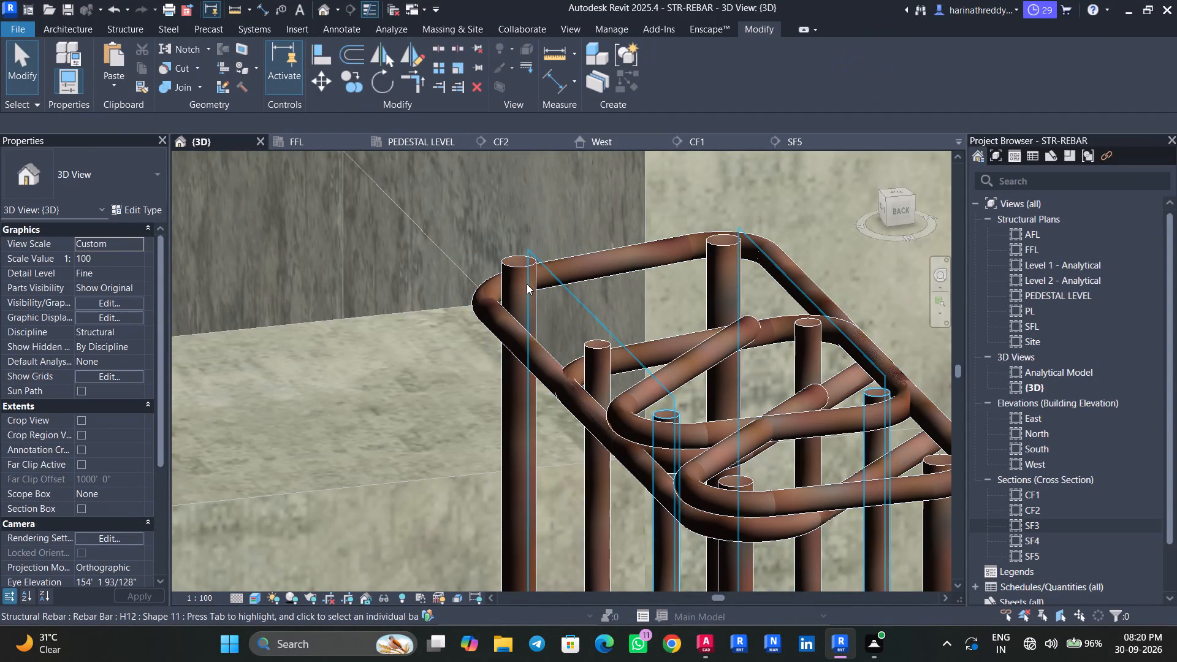
pyautogui.click(527, 284)
pyautogui.press('Escape')
pyautogui.click(509, 276)
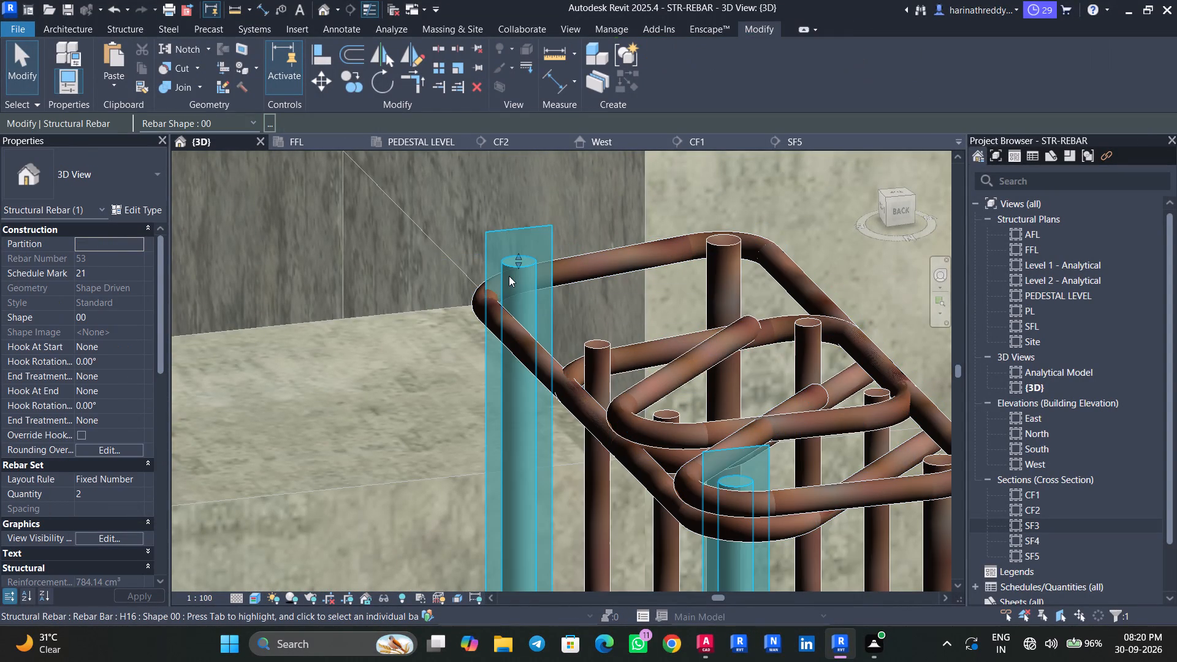
pyautogui.scroll(-10, 509, 276)
pyautogui.press('Escape')
pyautogui.press('Escape')
pyautogui.press('Escape')
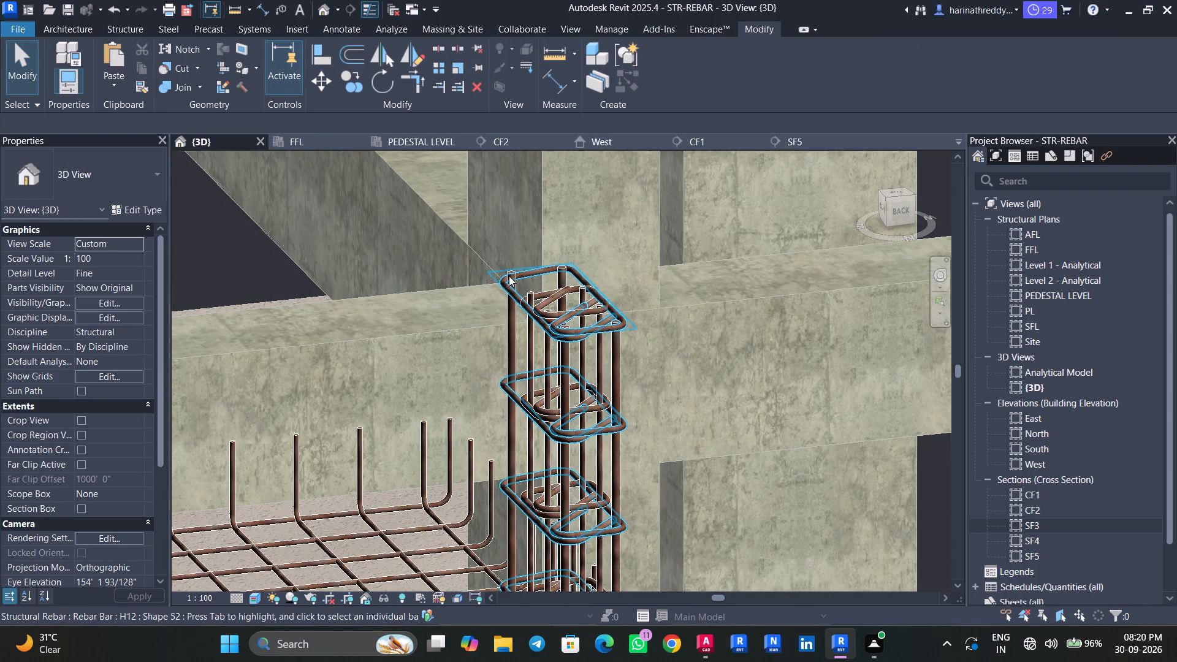
pyautogui.press('Escape')
pyautogui.press('Escape')
pyautogui.press('Escape')
pyautogui.press('Escape')
pyautogui.press('Escape')
pyautogui.press('Escape')
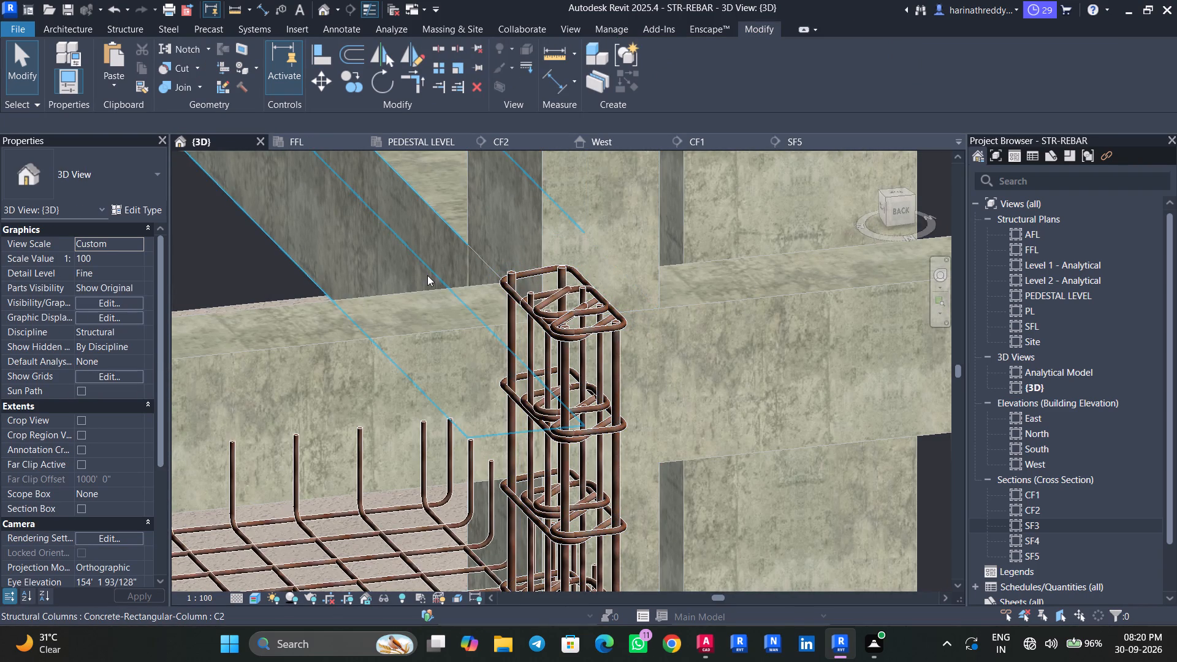
# Open the SF3 section and examine the column's H12 vertical bars through the pedestal and into the footing.
pyautogui.doubleClick(1062, 527)
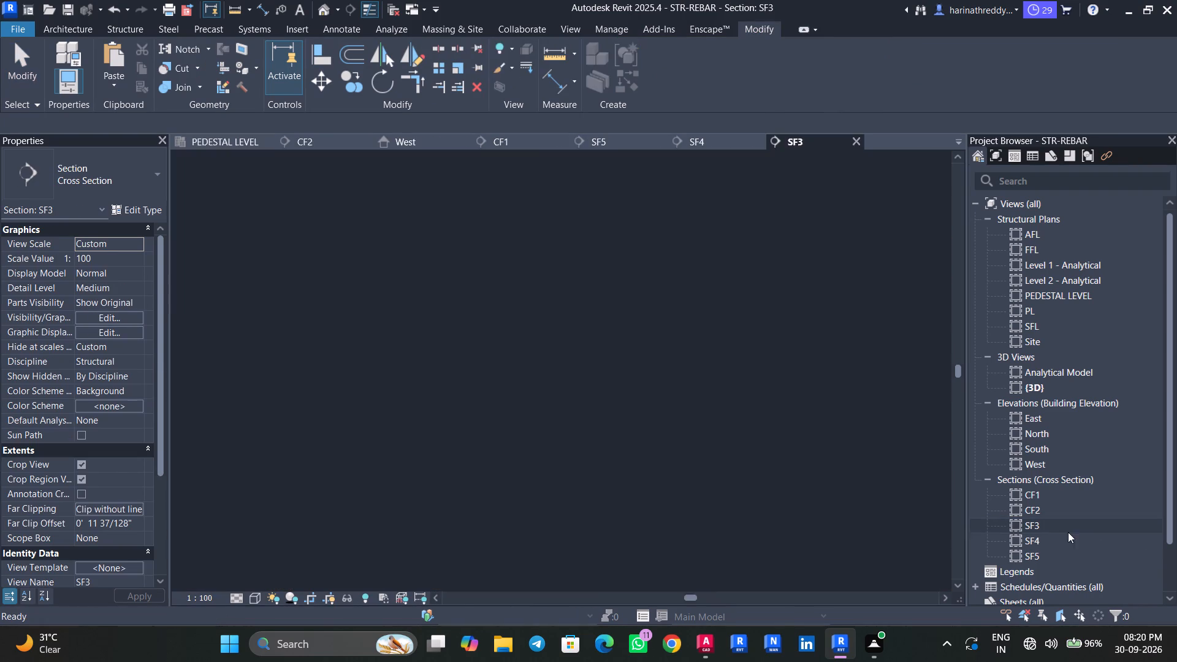
pyautogui.click(697, 456)
pyautogui.moveTo(767, 463); pyautogui.dragTo(718, 219, button='middle')
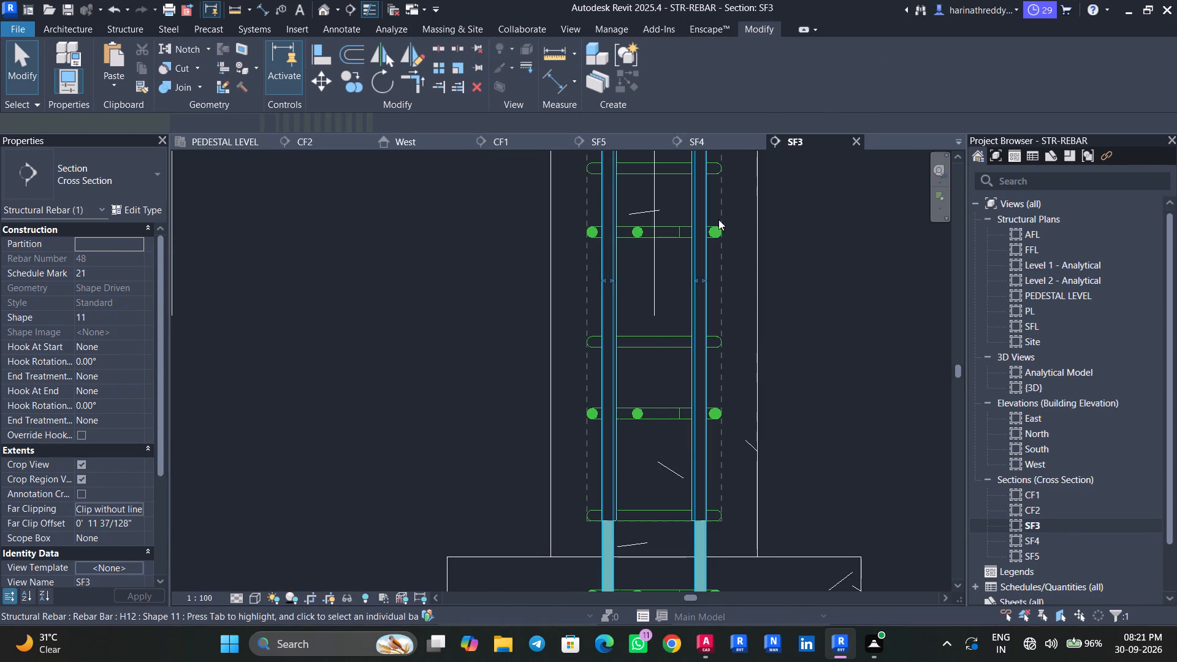
pyautogui.moveTo(718, 219); pyautogui.dragTo(718, 219, button='middle')
pyautogui.scroll(-3, 774, 386)
pyautogui.moveTo(777, 399); pyautogui.dragTo(773, 235, button='middle')
pyautogui.moveTo(785, 394); pyautogui.dragTo(787, 201, button='middle')
pyautogui.scroll(-5, 796, 303)
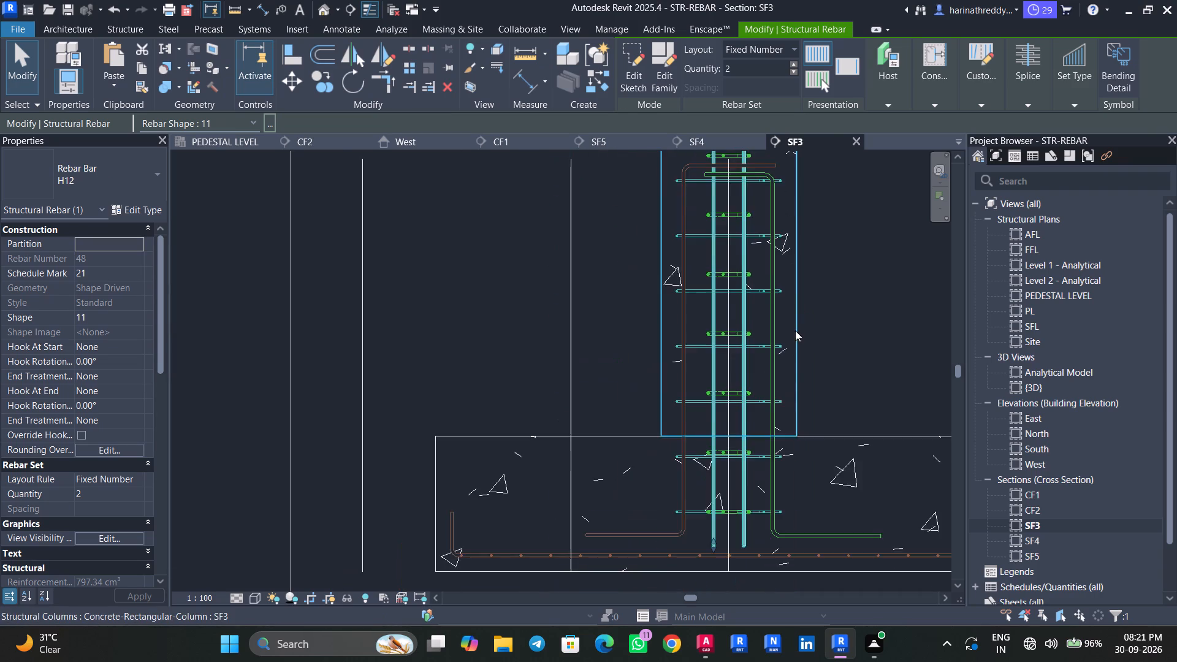
pyautogui.moveTo(795, 330); pyautogui.dragTo(783, 426, button='middle')
pyautogui.moveTo(783, 327); pyautogui.dragTo(787, 458, button='middle')
pyautogui.press('Escape')
pyautogui.press('Escape')
# Examine the H12 column ties along the SF3 column, pedestal and footing in the section.
pyautogui.click(739, 325)
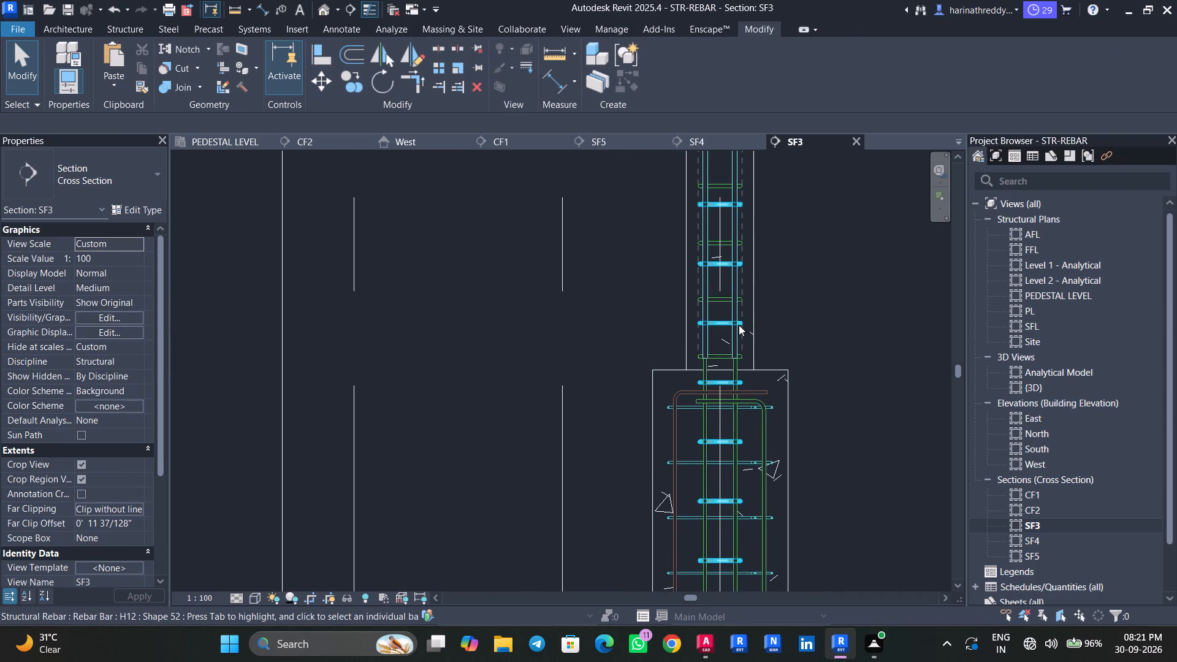
pyautogui.moveTo(814, 399); pyautogui.dragTo(807, 165, button='middle')
pyautogui.scroll(1, 807, 165)
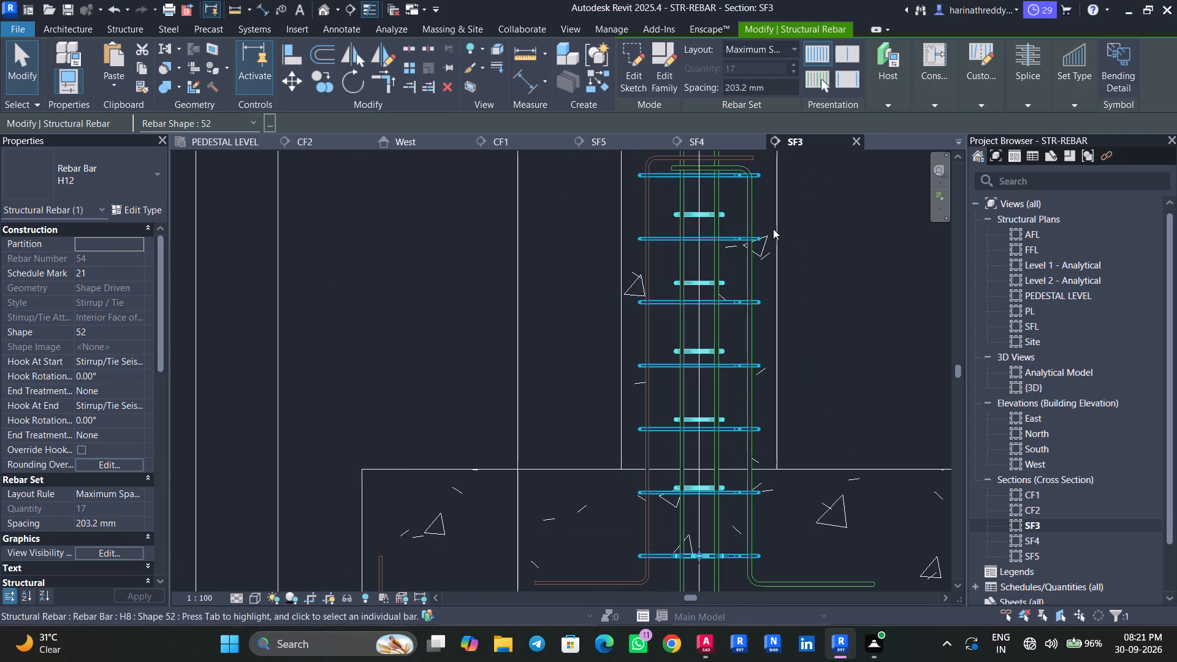
pyautogui.moveTo(782, 251); pyautogui.dragTo(804, 508, button='middle')
pyautogui.scroll(3, 805, 514)
pyautogui.scroll(-1, 698, 280)
pyautogui.scroll(5, 698, 280)
pyautogui.press('Escape')
pyautogui.press('Escape')
pyautogui.scroll(-1, 685, 296)
pyautogui.scroll(3, 685, 296)
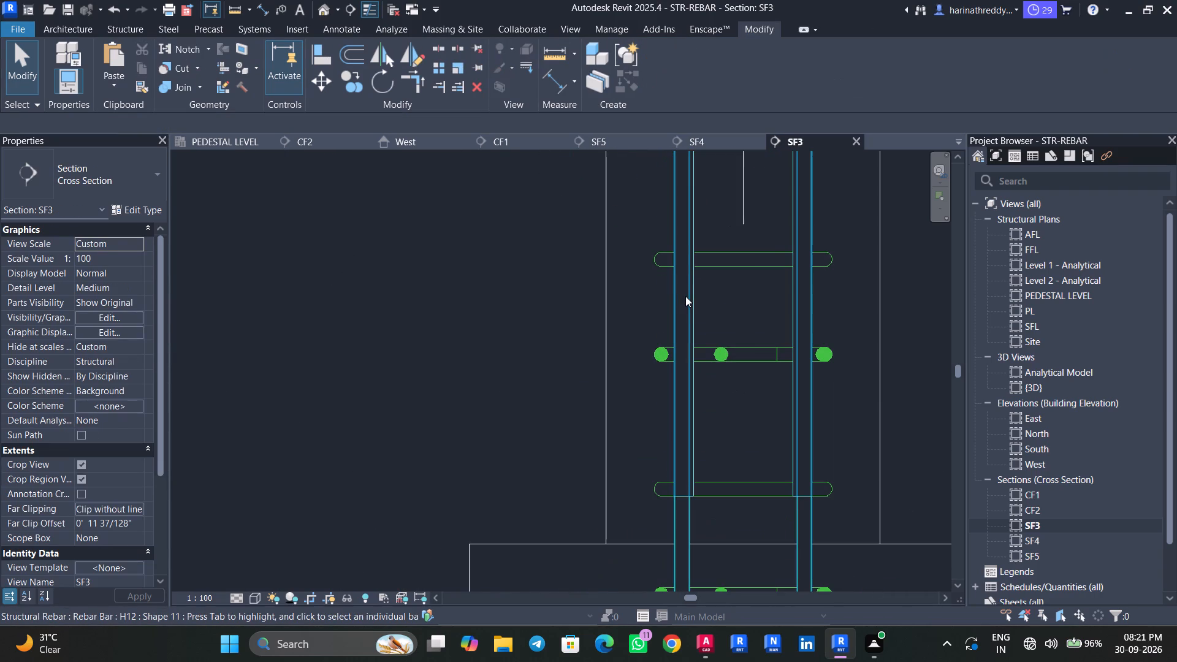
# Select the H12 vertical bars in the SF3 section and examine where their lower ends stop in the footing.
pyautogui.click(679, 297)
pyautogui.scroll(-4, 679, 297)
pyautogui.scroll(1, 679, 297)
pyautogui.scroll(-2, 679, 297)
pyautogui.scroll(1, 679, 297)
pyautogui.scroll(-12, 679, 297)
pyautogui.moveTo(772, 303); pyautogui.dragTo(798, 232, button='middle')
pyautogui.scroll(7, 693, 430)
pyautogui.scroll(-1, 701, 422)
pyautogui.scroll(1, 701, 422)
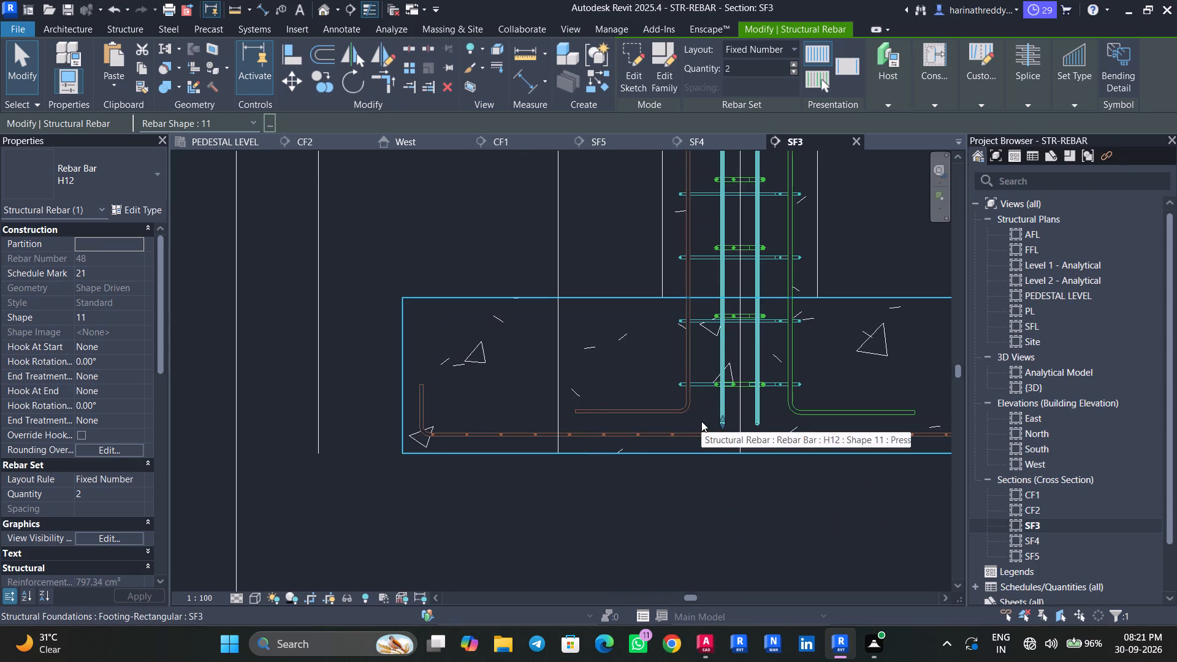
pyautogui.scroll(6, 715, 400)
pyautogui.scroll(-5, 715, 400)
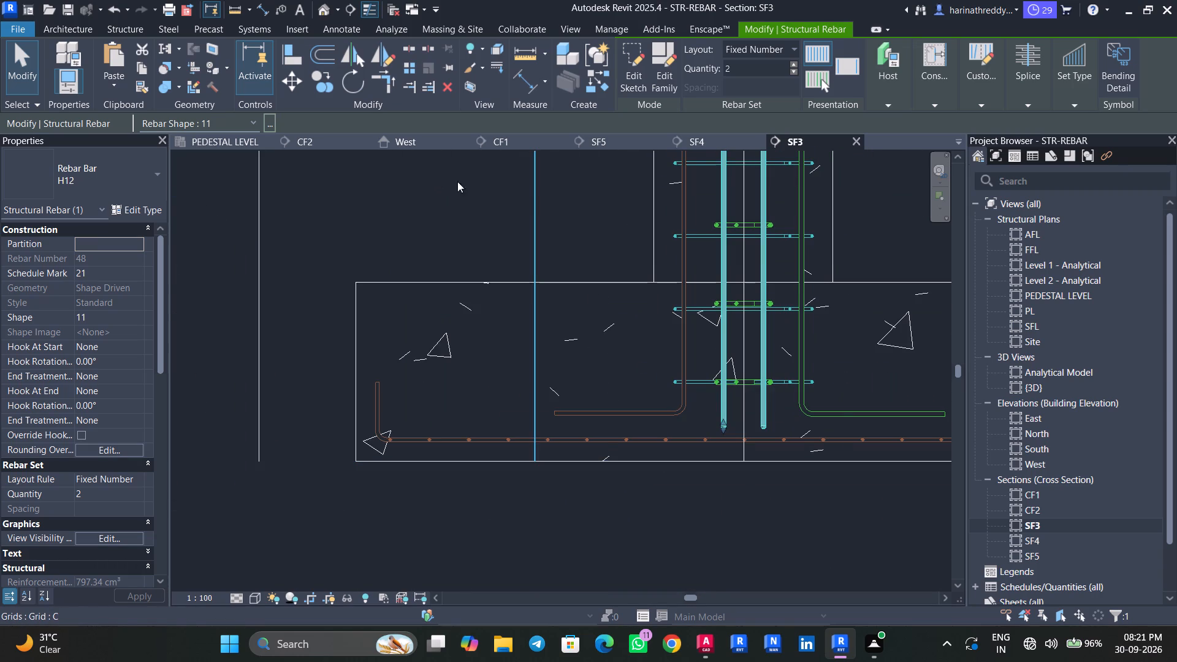
# In the back orientation of the {3D} view, extend the lower end of the SF3 column's two-bar H16 set into the pedestal.
pyautogui.click(327, 15)
pyautogui.scroll(-1, 633, 281)
pyautogui.scroll(2, 633, 282)
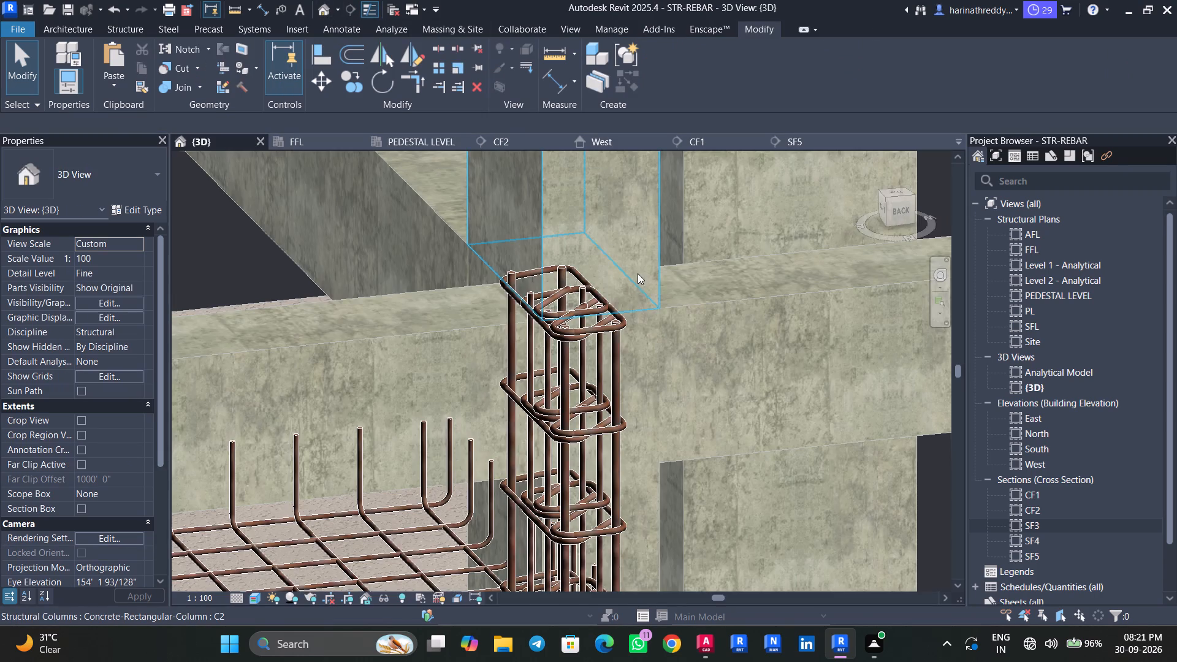
pyautogui.scroll(-8, 638, 272)
pyautogui.moveTo(735, 379); pyautogui.dragTo(737, 50, button='middle')
pyautogui.press('Escape')
pyautogui.press('Escape')
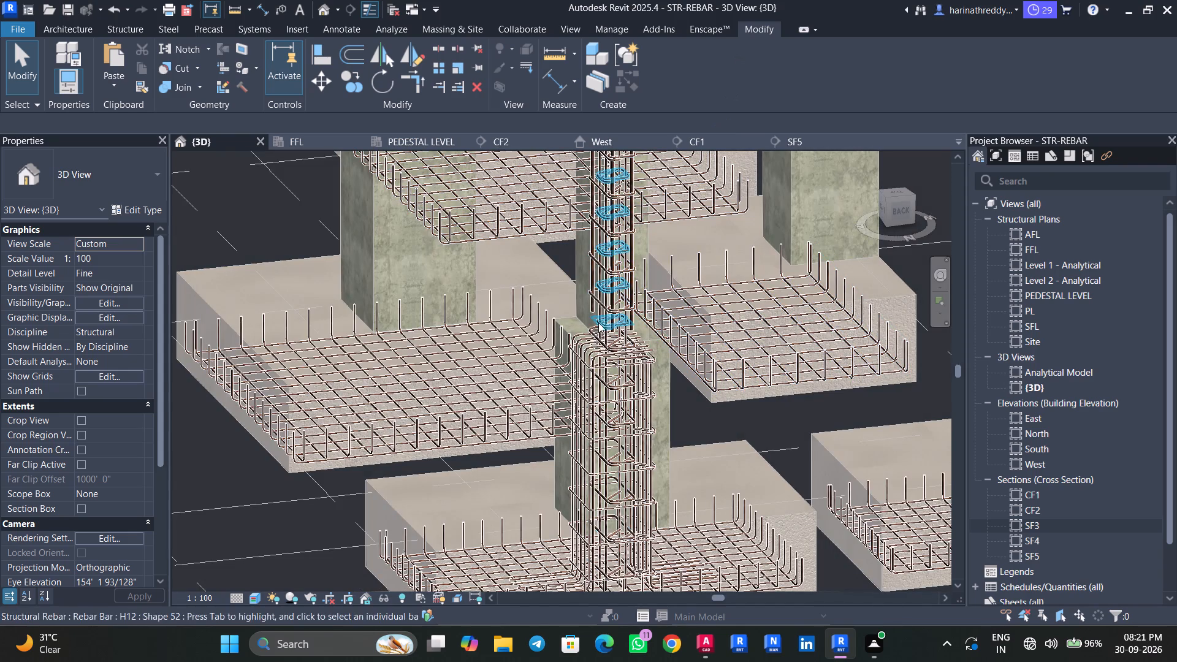
pyautogui.scroll(10, 621, 352)
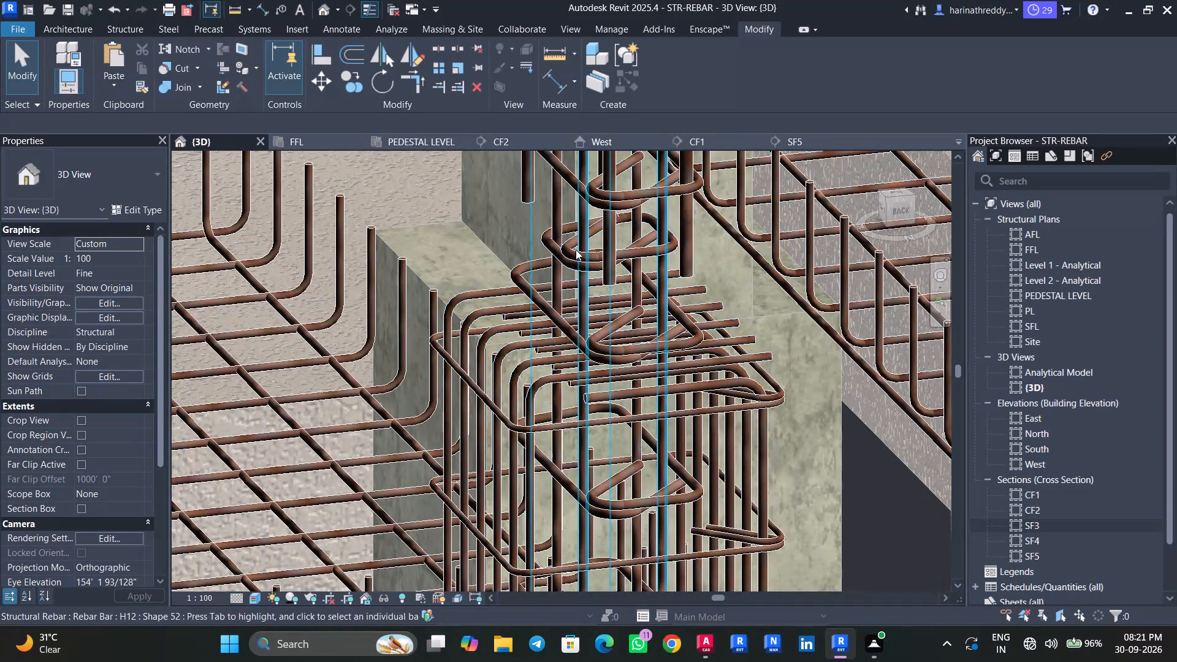
pyautogui.click(602, 256)
pyautogui.scroll(-12, 614, 280)
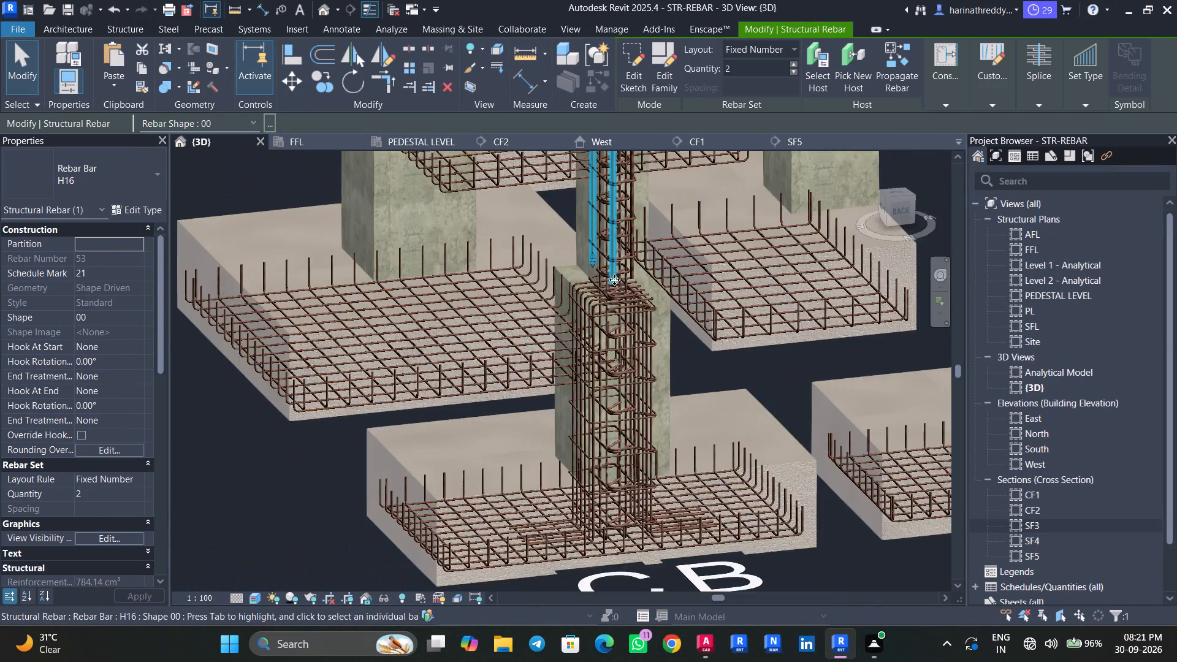
pyautogui.scroll(-2, 614, 280)
pyautogui.click(898, 213)
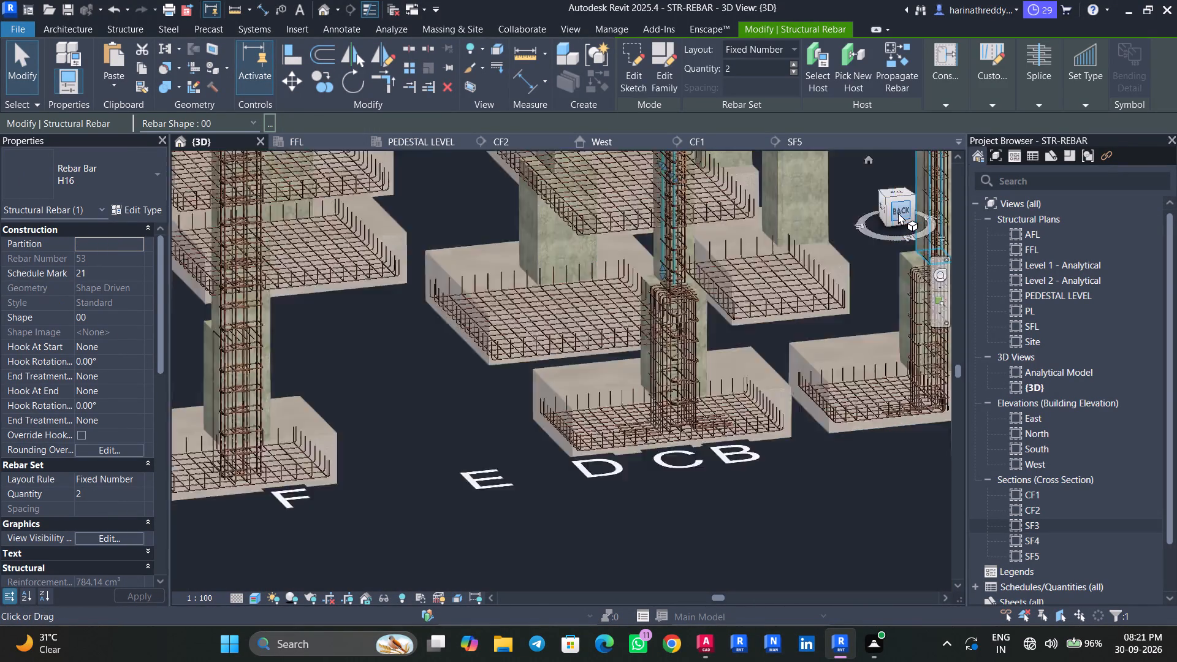
pyautogui.moveTo(662, 445); pyautogui.dragTo(670, 55, button='middle')
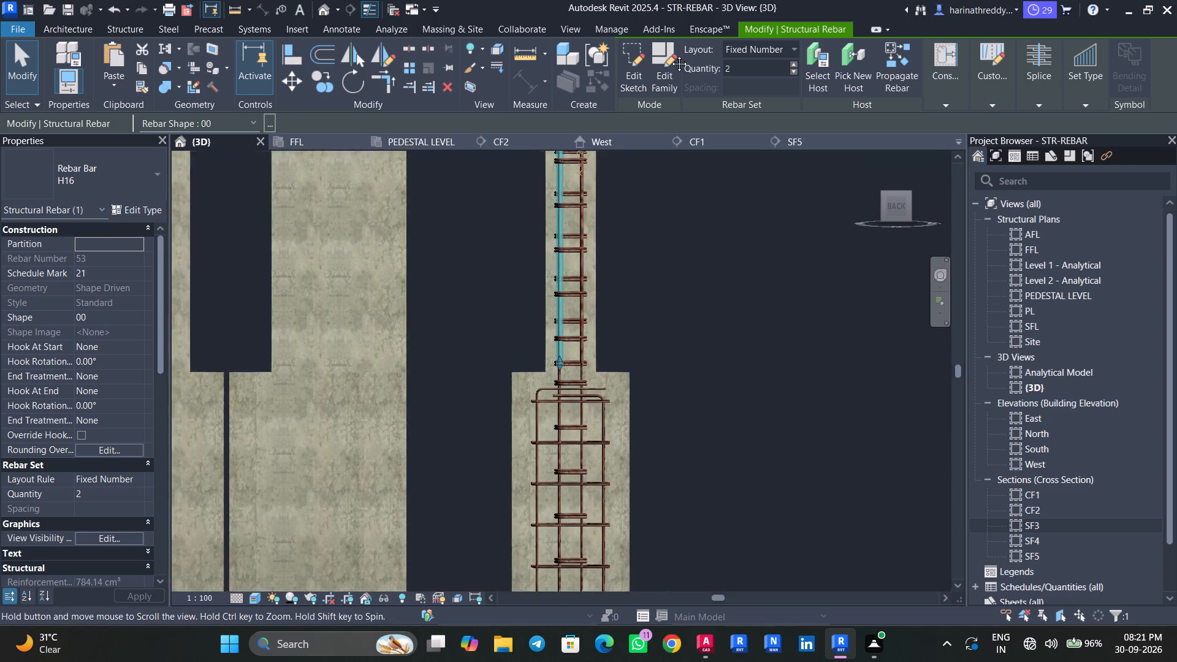
pyautogui.moveTo(670, 55); pyautogui.dragTo(673, 44, button='middle')
pyautogui.scroll(11, 537, 162)
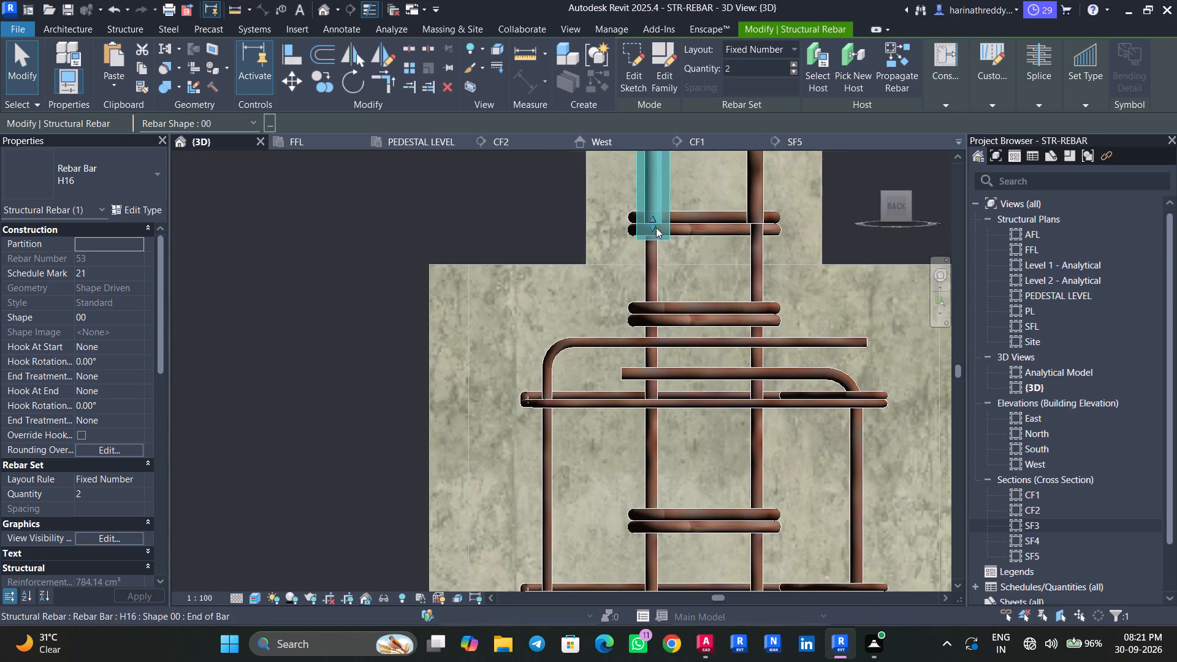
pyautogui.moveTo(652, 224); pyautogui.dragTo(657, 489)
# Extend the H16 bars' lower end further down the pedestal, past the next inner tie to above the outer tie.
pyautogui.moveTo(708, 476); pyautogui.dragTo(690, 88, button='middle')
pyautogui.scroll(-2, 691, 199)
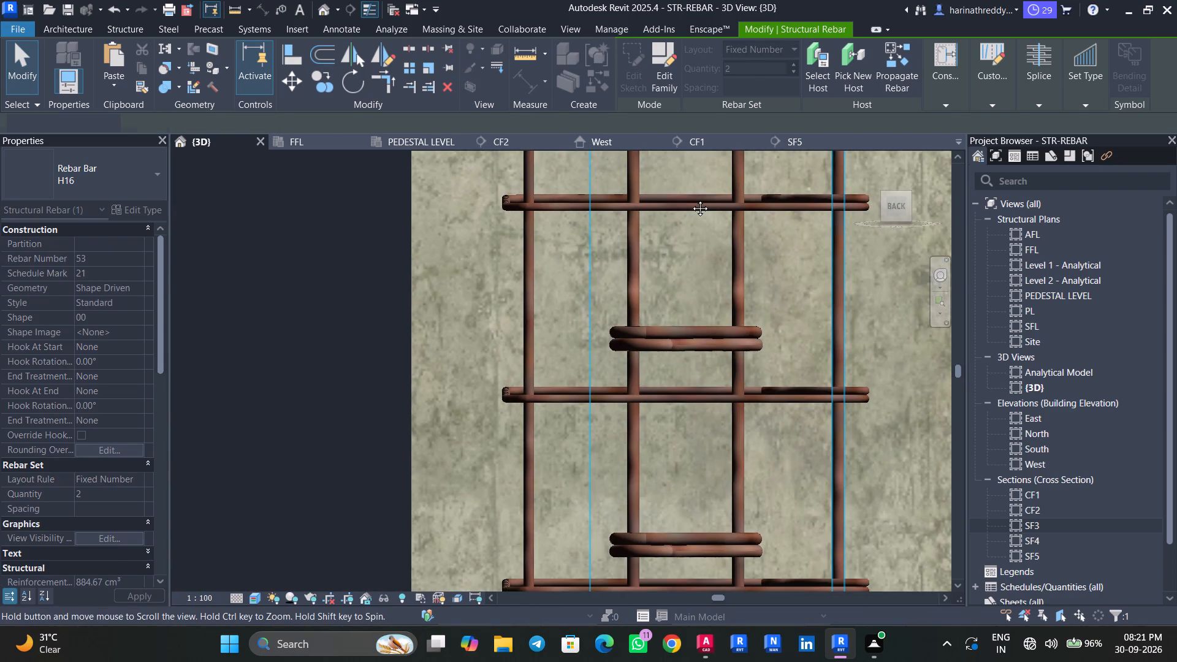
pyautogui.scroll(-4, 691, 199)
pyautogui.scroll(1, 690, 202)
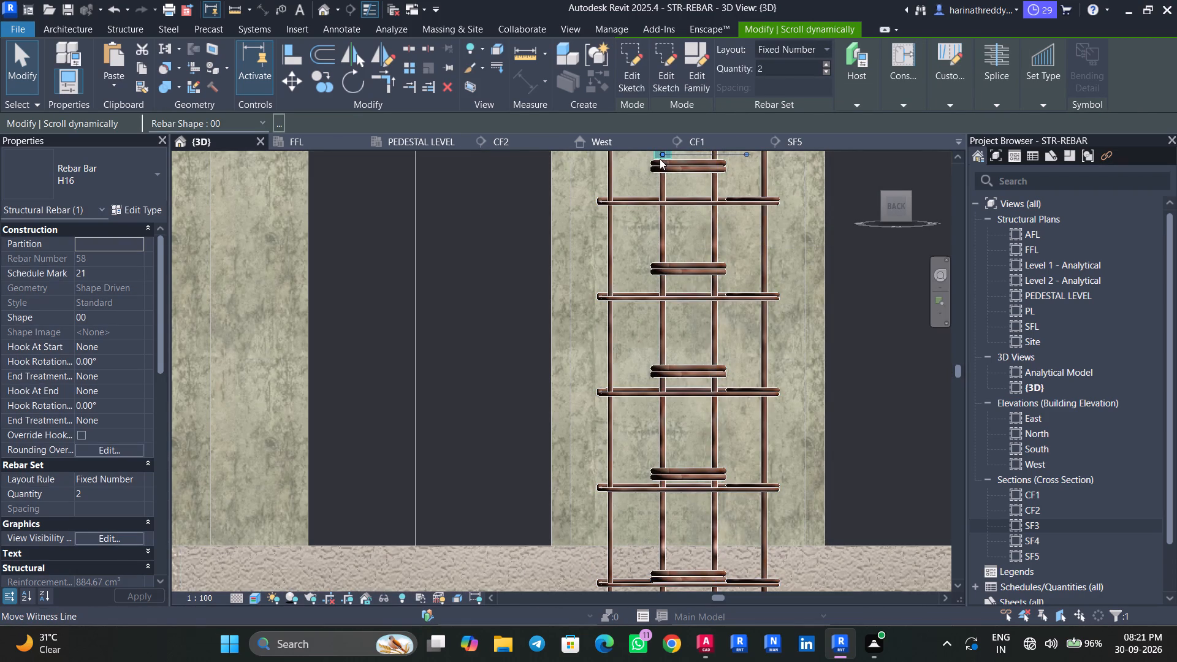
pyautogui.moveTo(659, 156); pyautogui.dragTo(660, 211)
pyautogui.moveTo(672, 206); pyautogui.dragTo(679, 261, button='middle')
pyautogui.scroll(-1, 679, 261)
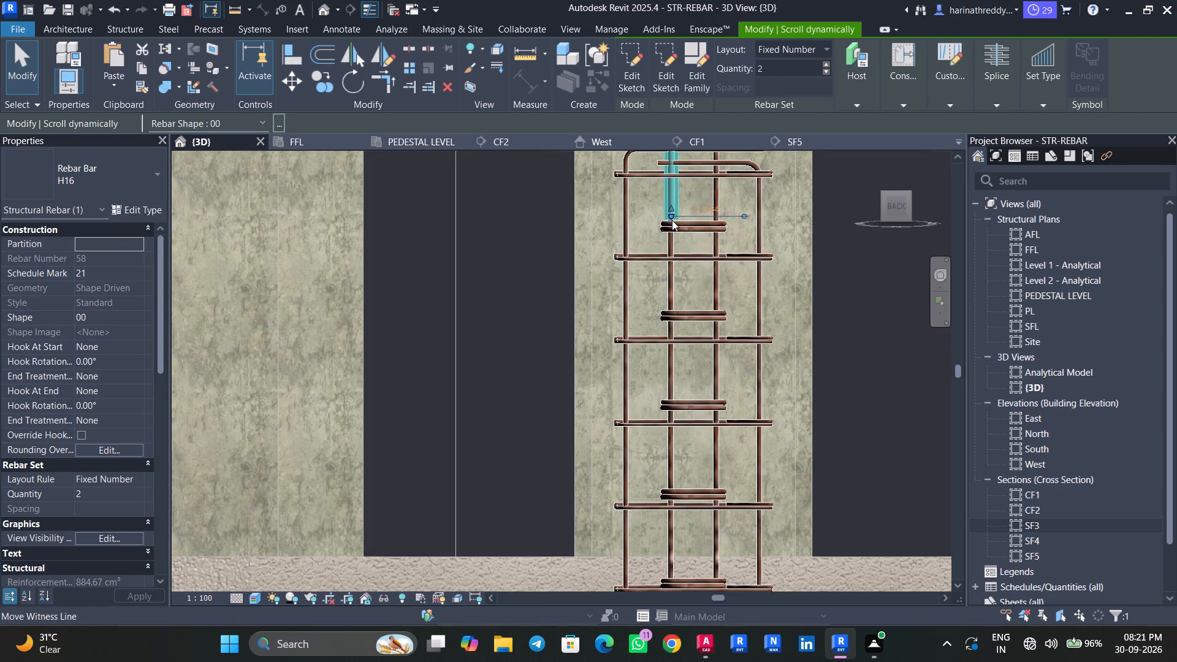
pyautogui.moveTo(669, 215); pyautogui.dragTo(670, 357)
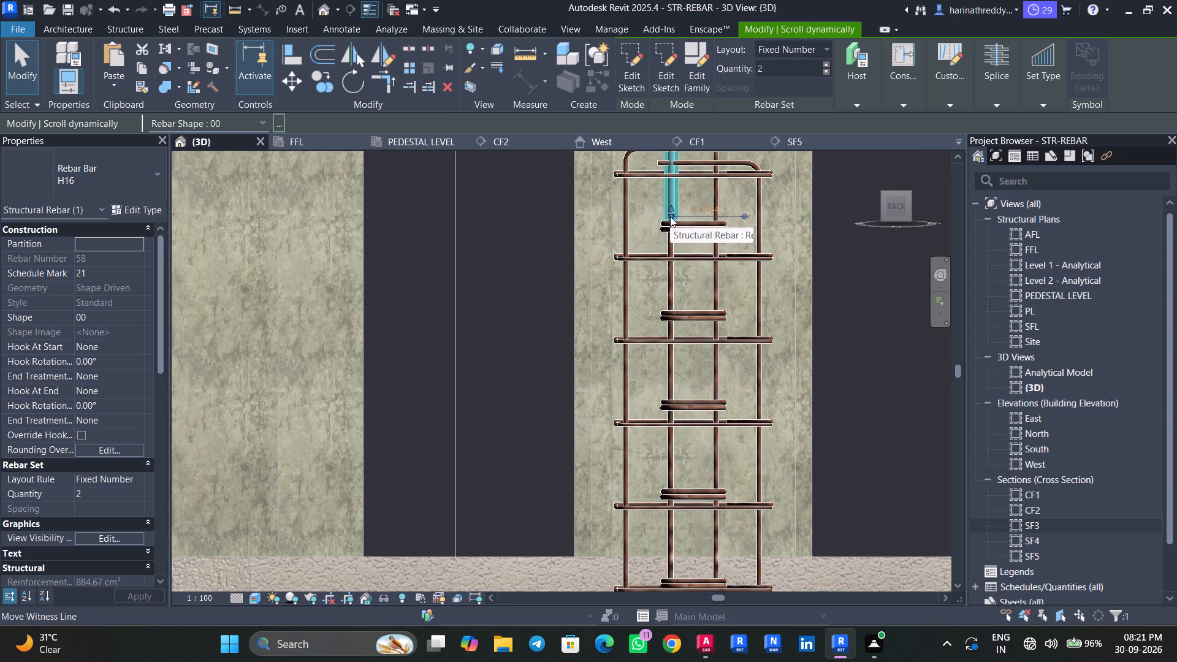
pyautogui.moveTo(670, 216); pyautogui.dragTo(674, 326)
pyautogui.scroll(5, 669, 217)
pyautogui.moveTo(671, 215); pyautogui.dragTo(674, 327)
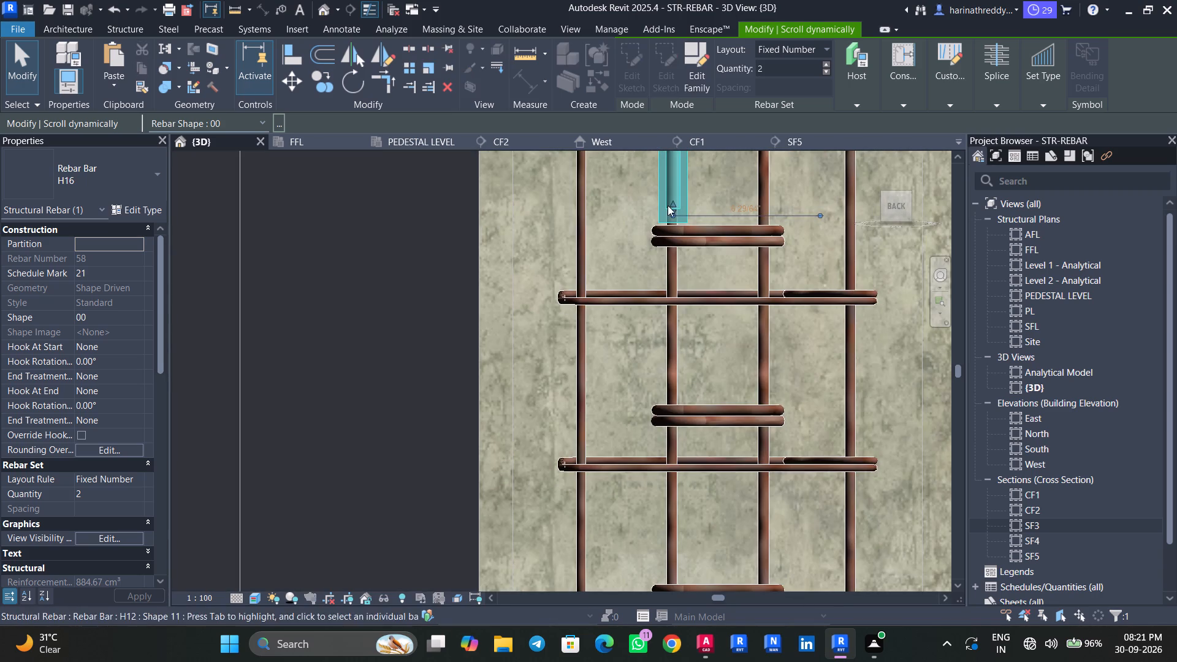
pyautogui.scroll(9, 668, 205)
pyautogui.moveTo(684, 211); pyautogui.dragTo(696, 446)
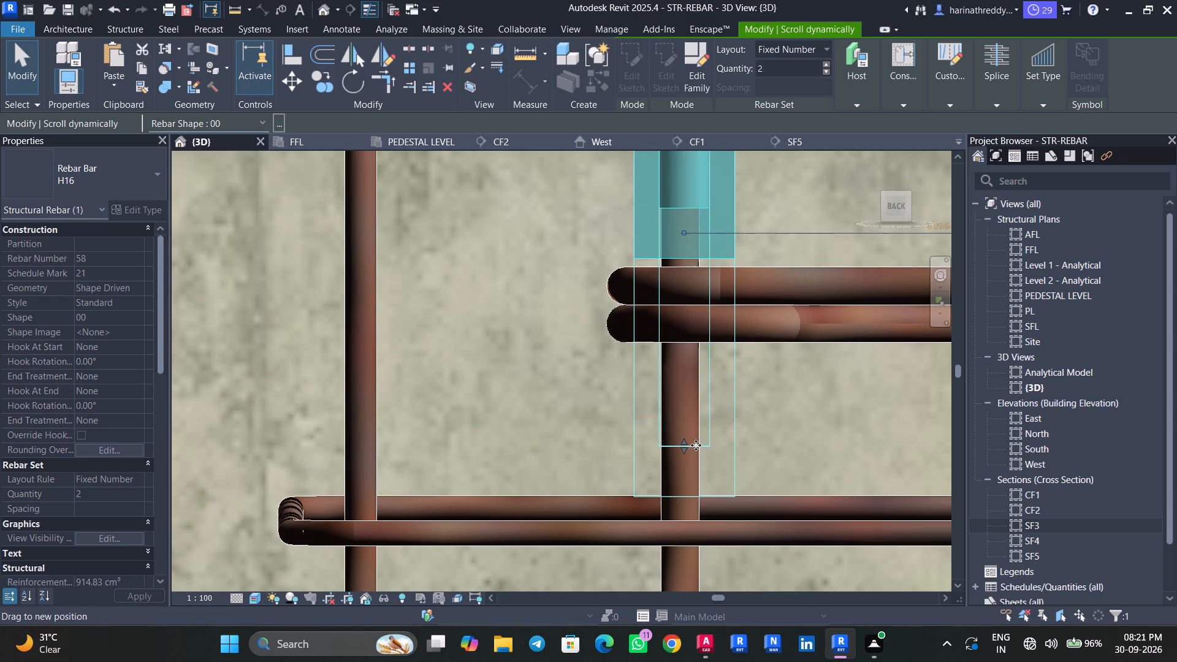
# Extend the H16 bars' lower end past the next outer pedestal tie, stopping above the following inner tie.
pyautogui.scroll(1, 696, 444)
pyautogui.scroll(-20, 696, 444)
pyautogui.scroll(-1, 696, 444)
pyautogui.moveTo(719, 449); pyautogui.dragTo(675, 149, button='middle')
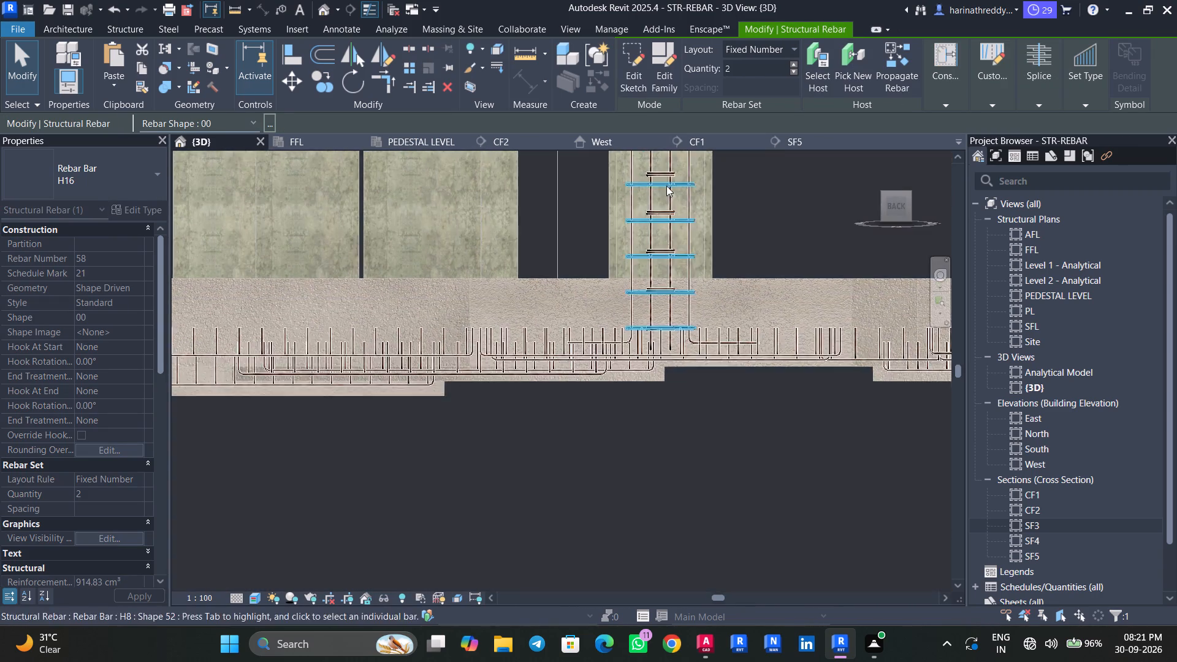
pyautogui.moveTo(666, 192); pyautogui.dragTo(689, 273, button='middle')
pyautogui.scroll(9, 670, 217)
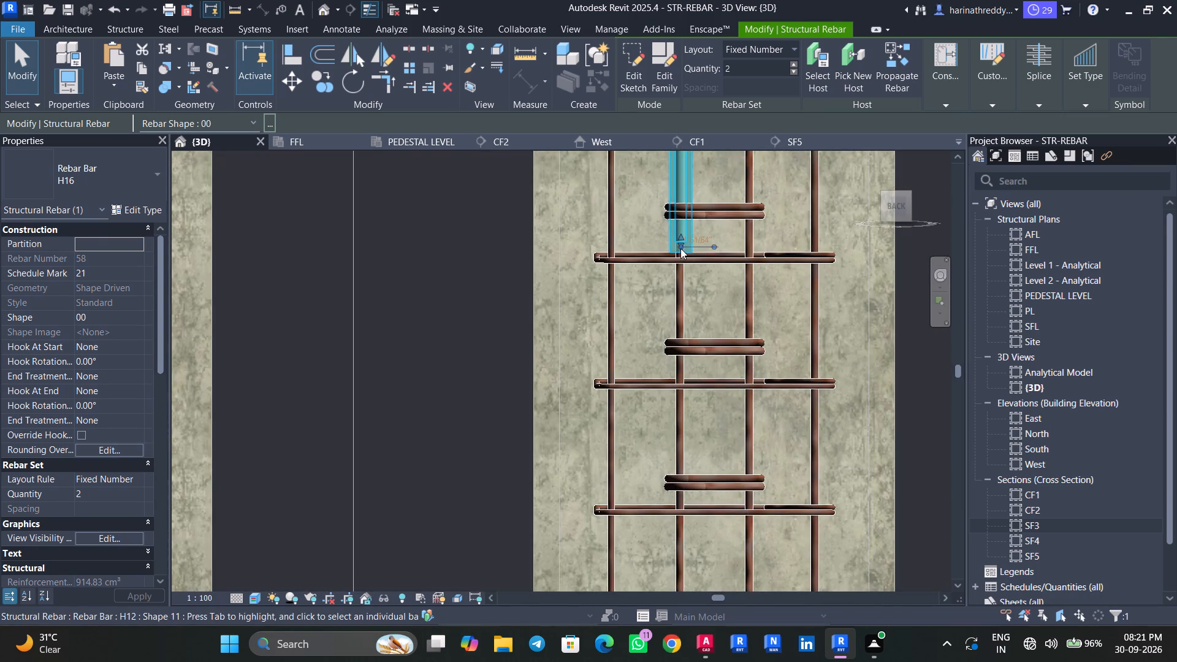
pyautogui.scroll(3, 678, 245)
pyautogui.moveTo(680, 243); pyautogui.dragTo(685, 382)
pyautogui.scroll(1, 684, 253)
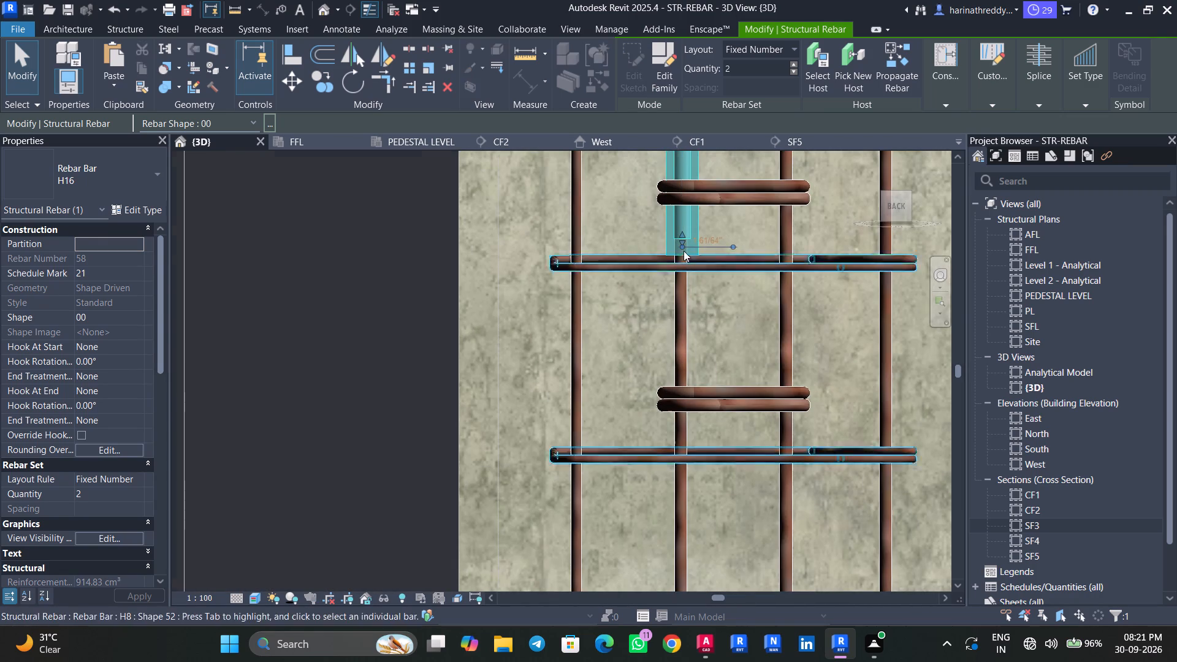
pyautogui.moveTo(679, 241); pyautogui.dragTo(680, 338)
pyautogui.scroll(5, 672, 220)
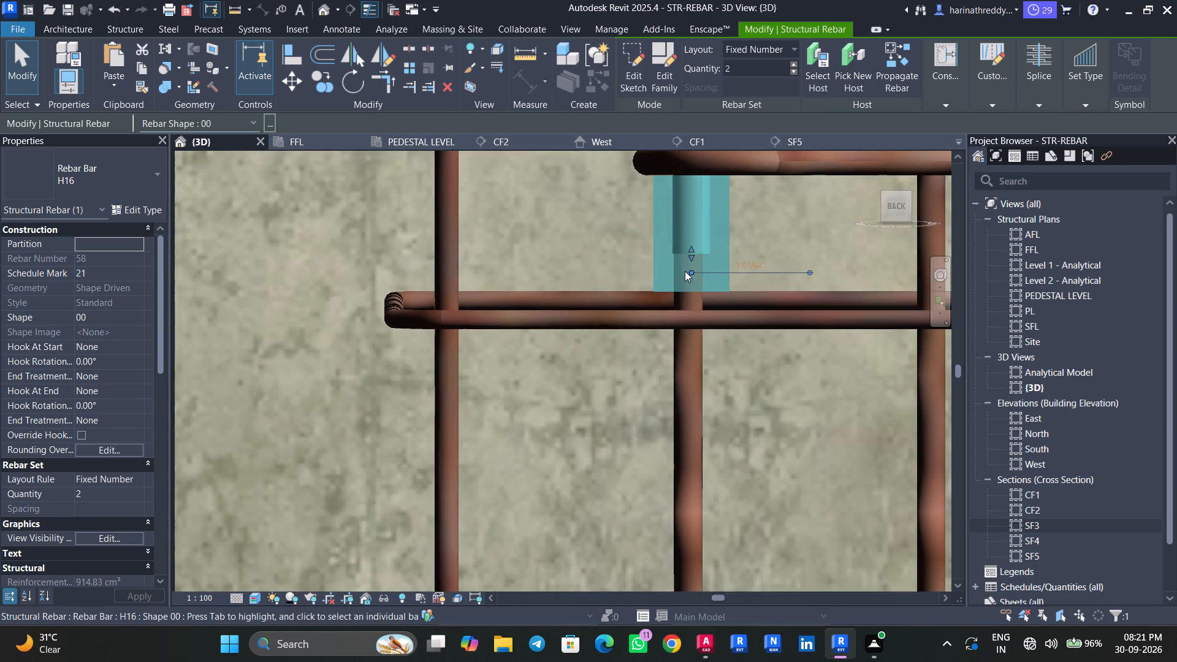
pyautogui.moveTo(691, 260); pyautogui.dragTo(704, 416)
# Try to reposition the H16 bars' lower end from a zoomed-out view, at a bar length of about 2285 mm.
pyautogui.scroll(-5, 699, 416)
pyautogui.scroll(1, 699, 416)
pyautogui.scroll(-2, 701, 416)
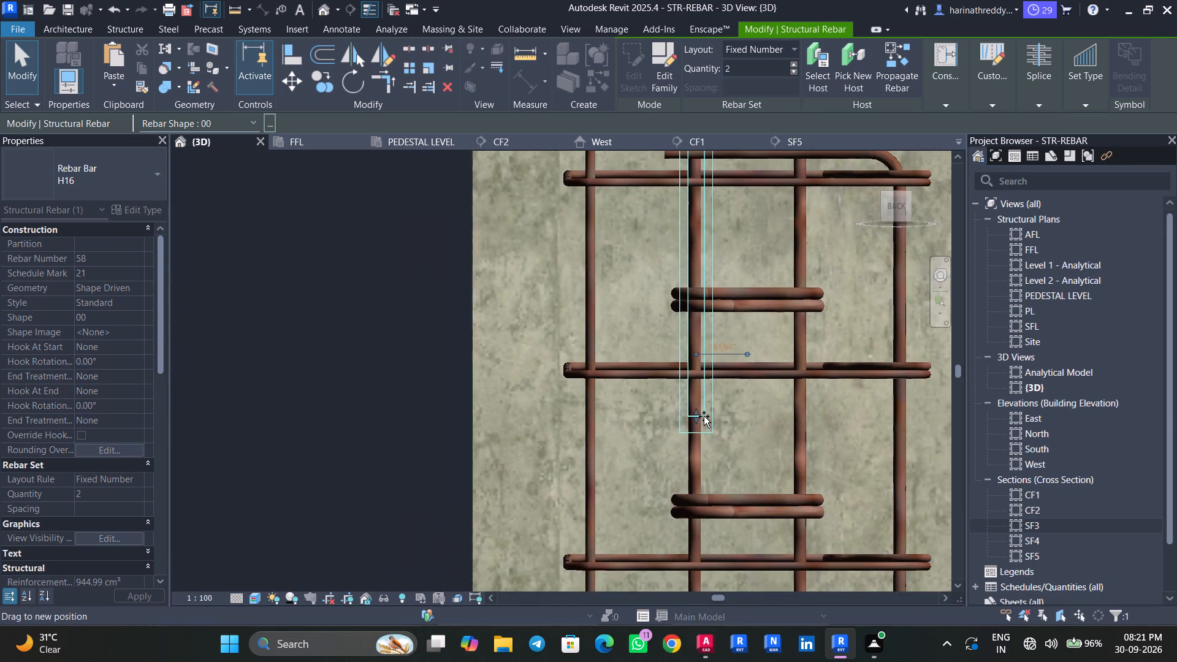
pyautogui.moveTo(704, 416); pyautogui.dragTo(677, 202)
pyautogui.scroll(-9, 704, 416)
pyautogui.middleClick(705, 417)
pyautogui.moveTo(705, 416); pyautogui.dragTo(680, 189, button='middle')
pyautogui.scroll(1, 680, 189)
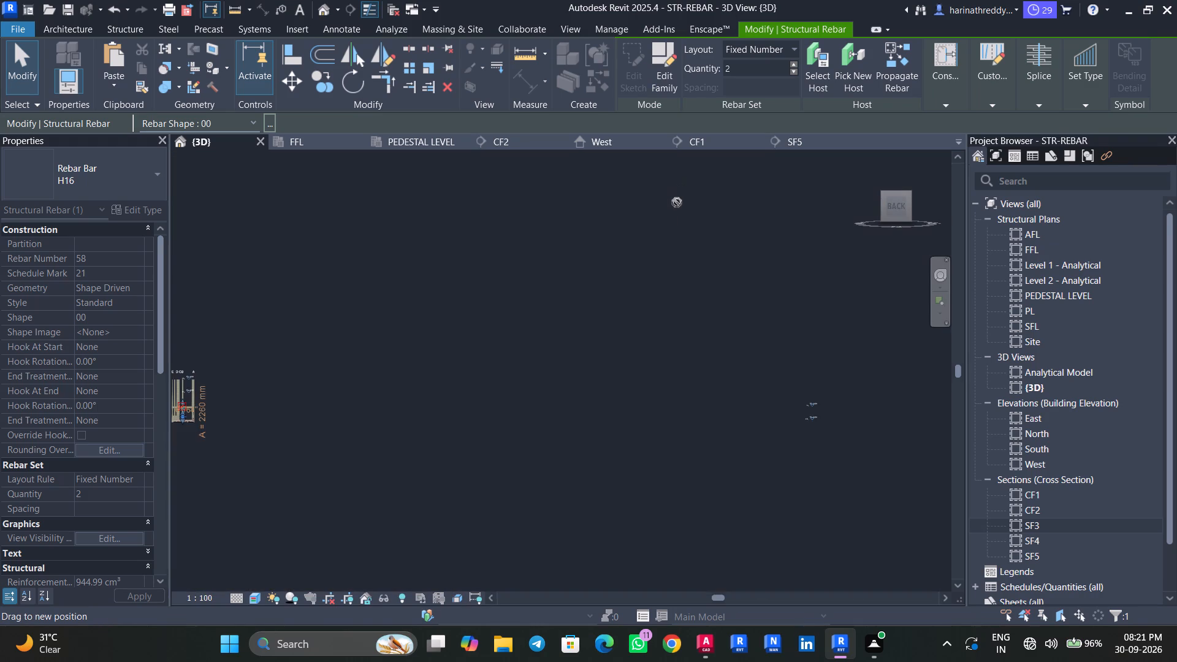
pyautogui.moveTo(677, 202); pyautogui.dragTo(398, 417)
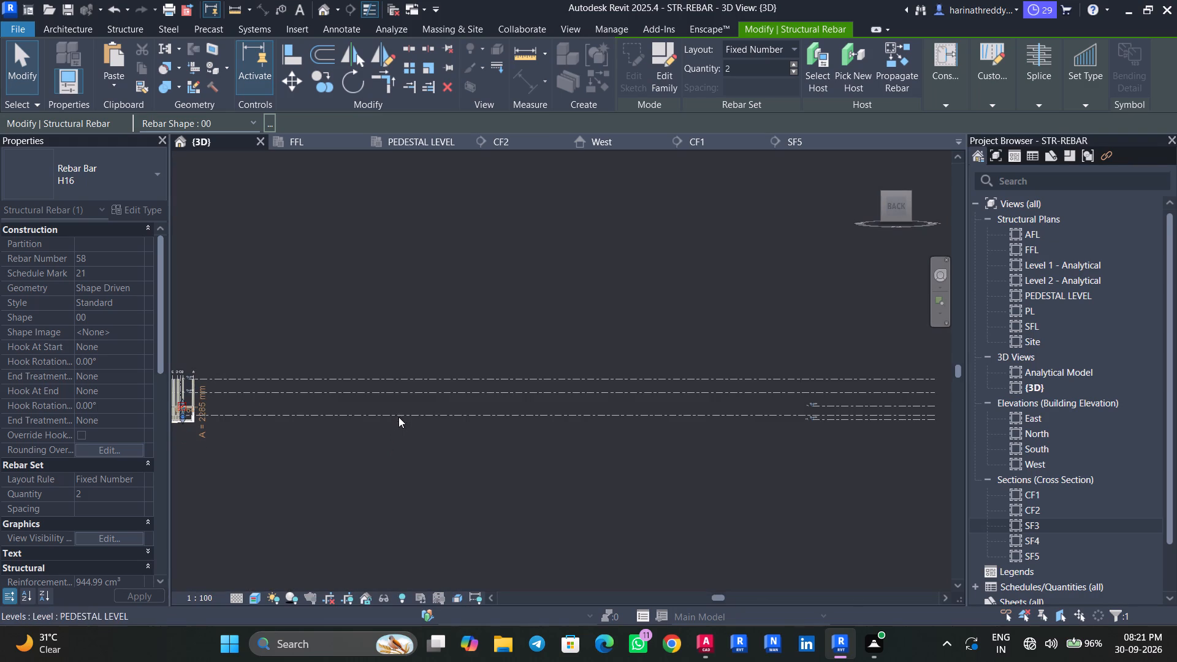
# Return to the SF3 pedestal and extend the H16 bars' lower end to just below the next inner tie.
pyautogui.moveTo(472, 464); pyautogui.dragTo(802, 416, button='middle')
pyautogui.scroll(19, 490, 332)
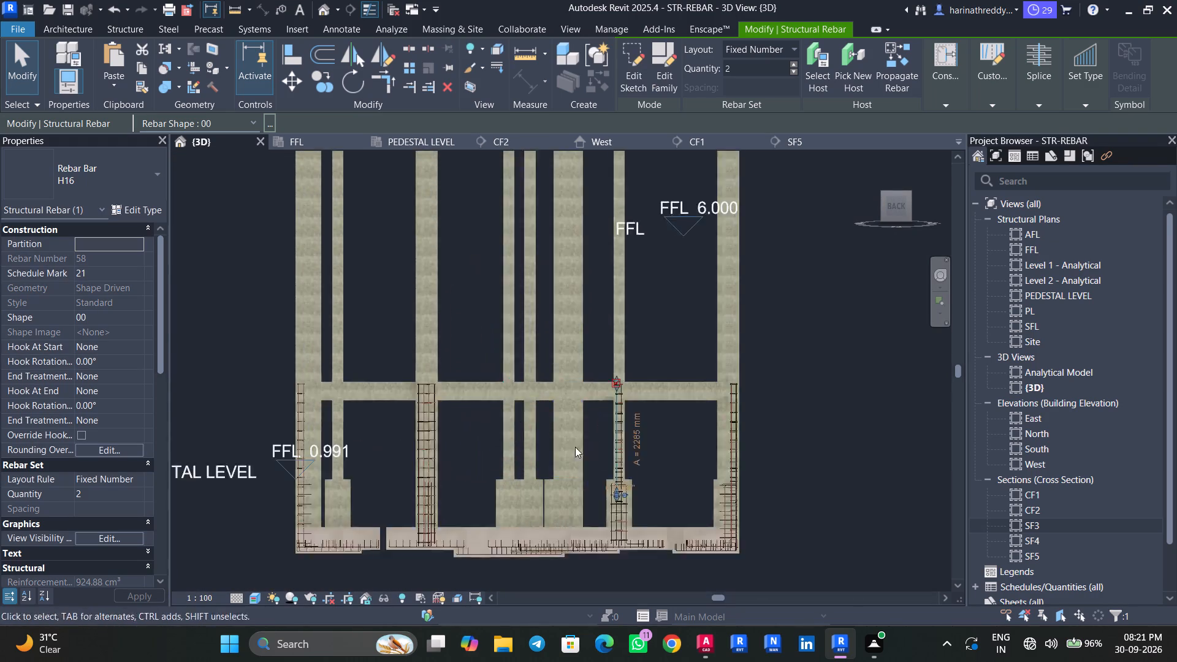
pyautogui.scroll(4, 575, 447)
pyautogui.moveTo(579, 445); pyautogui.dragTo(547, 275, button='middle')
pyautogui.scroll(4, 579, 353)
pyautogui.moveTo(607, 378); pyautogui.dragTo(521, 156, button='middle')
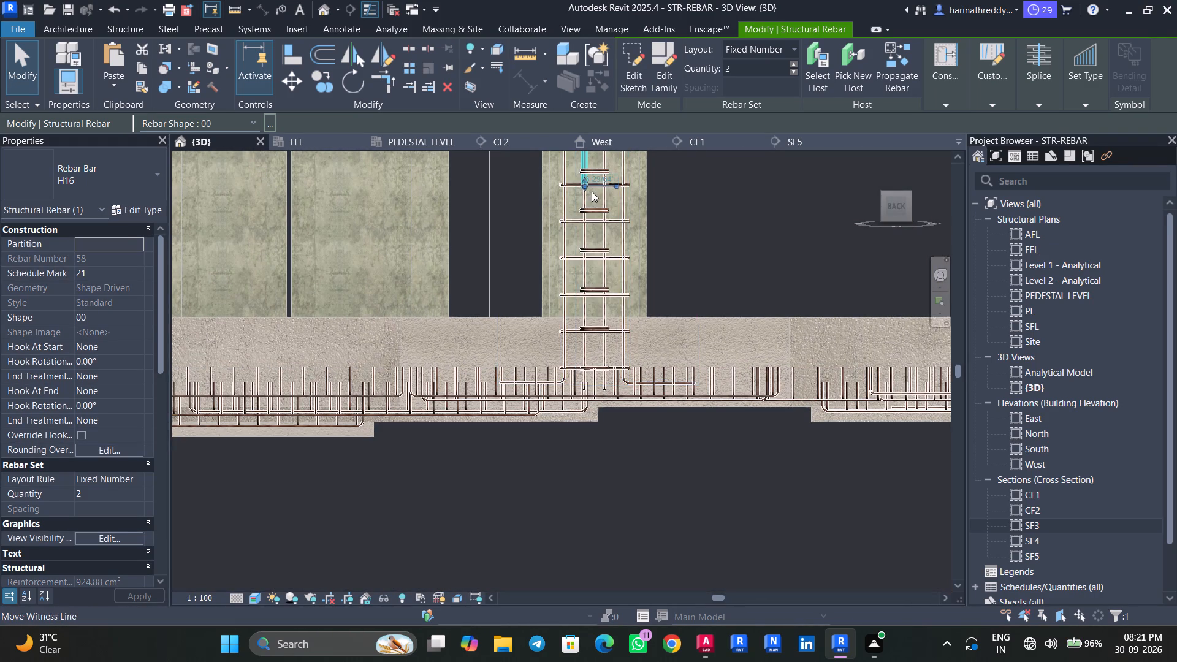
pyautogui.scroll(3, 582, 180)
pyautogui.moveTo(584, 188); pyautogui.dragTo(588, 229)
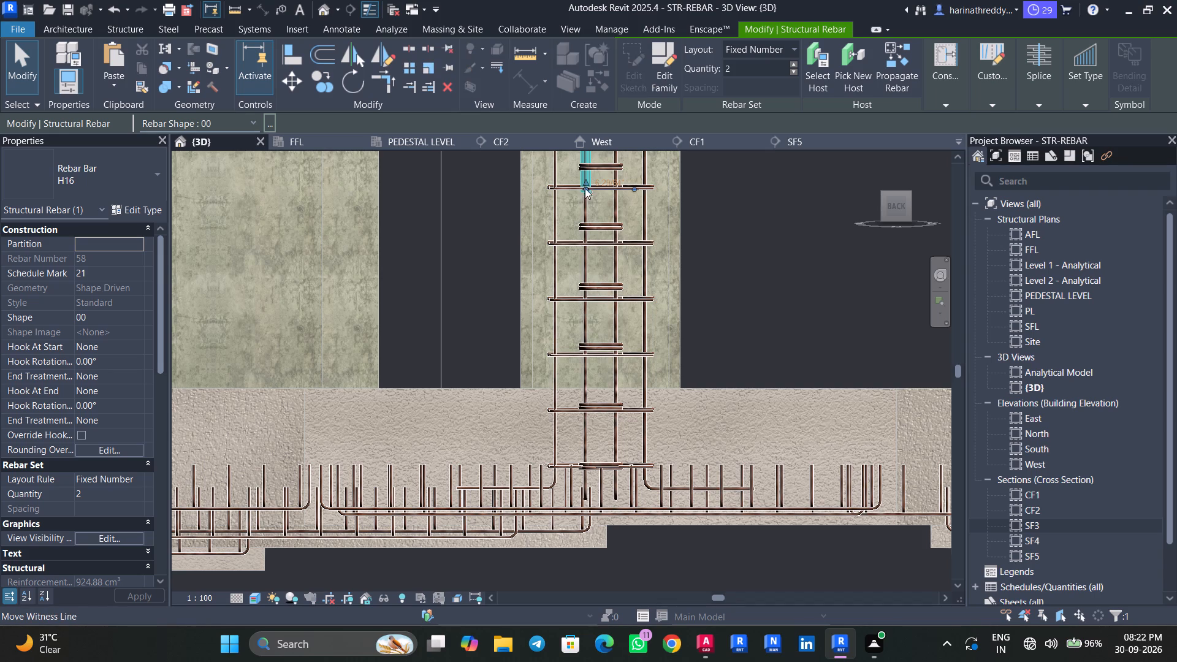
pyautogui.scroll(4, 582, 185)
pyautogui.moveTo(587, 192); pyautogui.dragTo(585, 232)
pyautogui.scroll(2, 590, 189)
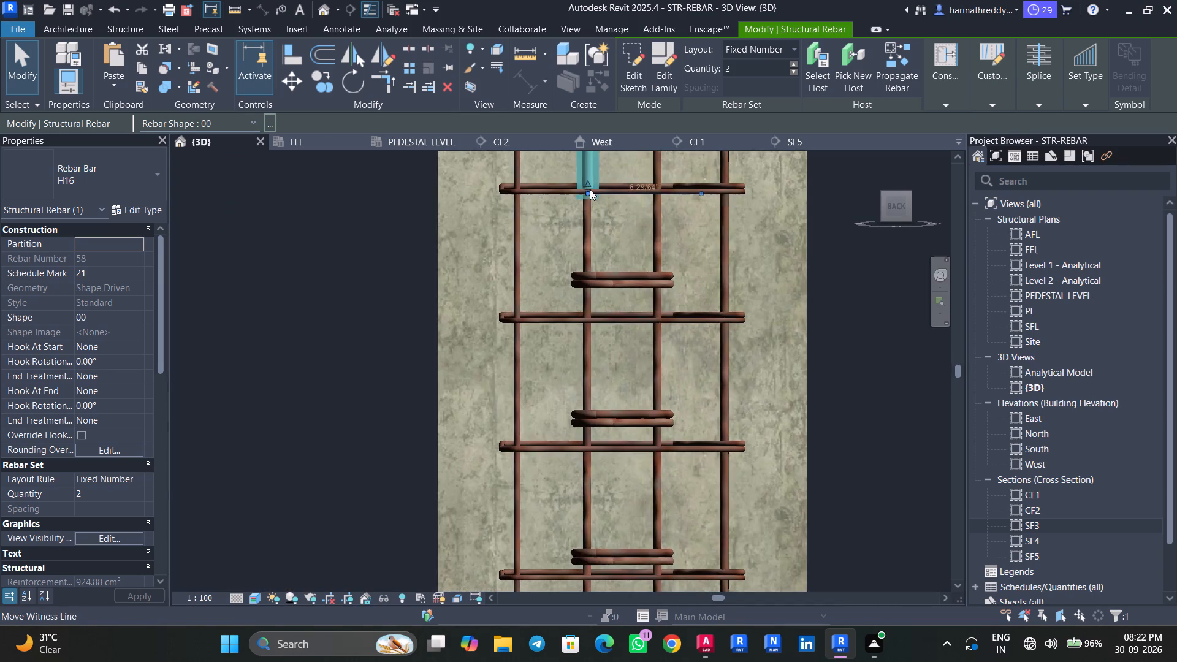
pyautogui.moveTo(587, 191); pyautogui.dragTo(587, 224)
pyautogui.scroll(5, 589, 197)
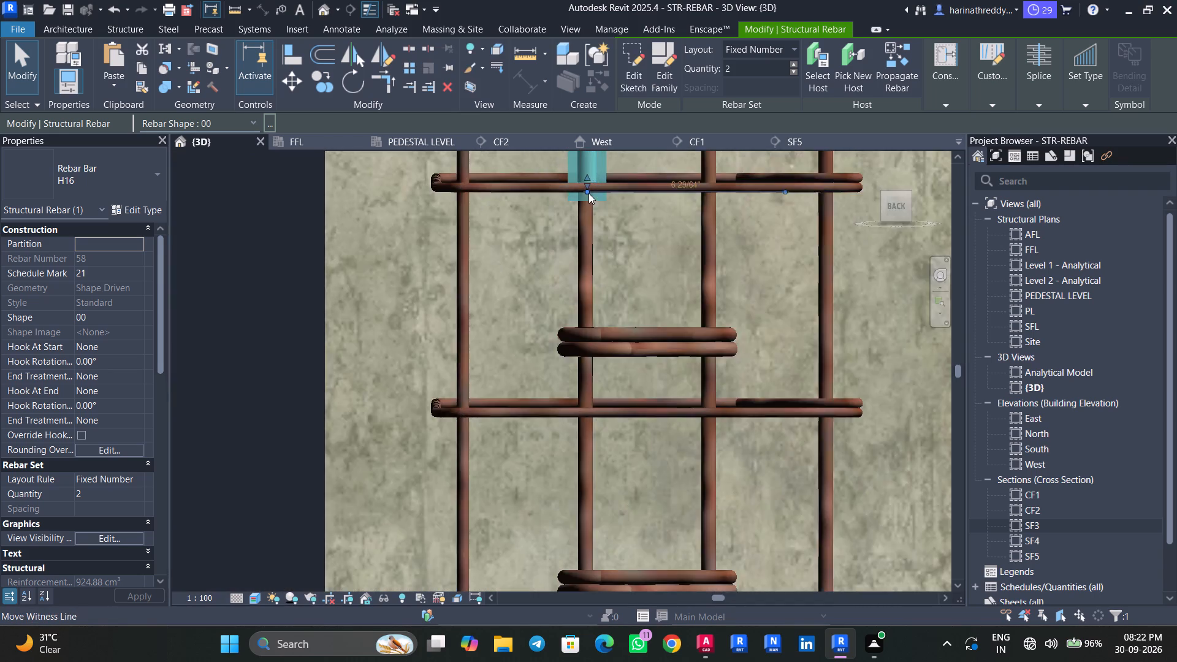
pyautogui.scroll(4, 588, 193)
pyautogui.moveTo(585, 175); pyautogui.dragTo(577, 598)
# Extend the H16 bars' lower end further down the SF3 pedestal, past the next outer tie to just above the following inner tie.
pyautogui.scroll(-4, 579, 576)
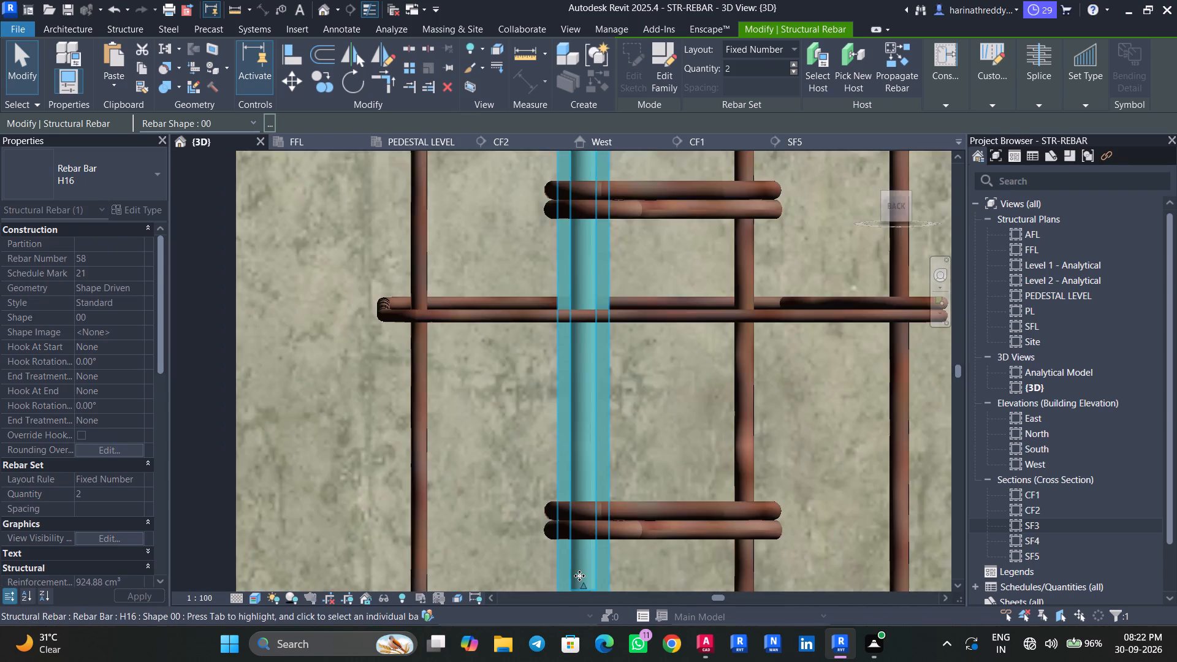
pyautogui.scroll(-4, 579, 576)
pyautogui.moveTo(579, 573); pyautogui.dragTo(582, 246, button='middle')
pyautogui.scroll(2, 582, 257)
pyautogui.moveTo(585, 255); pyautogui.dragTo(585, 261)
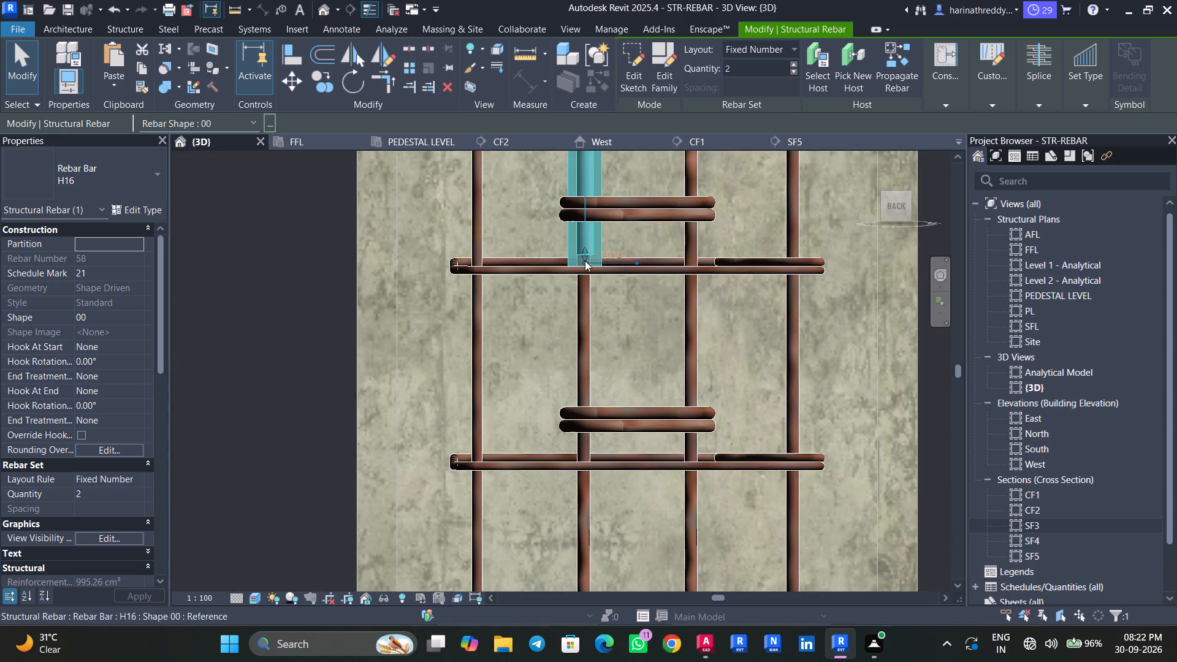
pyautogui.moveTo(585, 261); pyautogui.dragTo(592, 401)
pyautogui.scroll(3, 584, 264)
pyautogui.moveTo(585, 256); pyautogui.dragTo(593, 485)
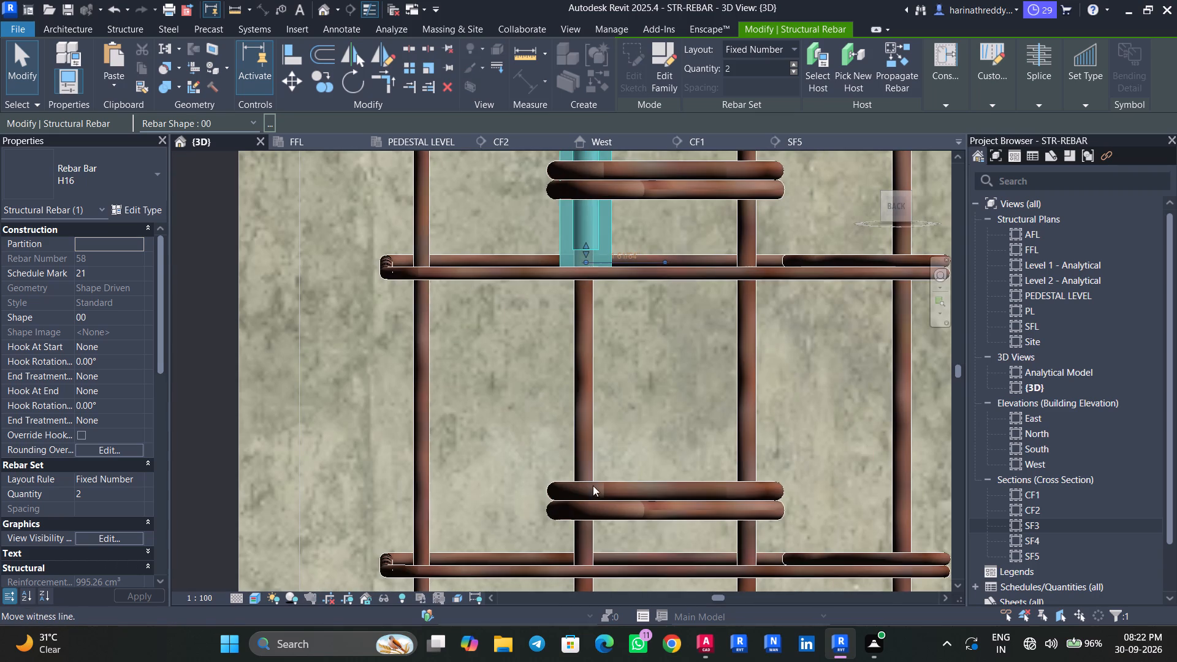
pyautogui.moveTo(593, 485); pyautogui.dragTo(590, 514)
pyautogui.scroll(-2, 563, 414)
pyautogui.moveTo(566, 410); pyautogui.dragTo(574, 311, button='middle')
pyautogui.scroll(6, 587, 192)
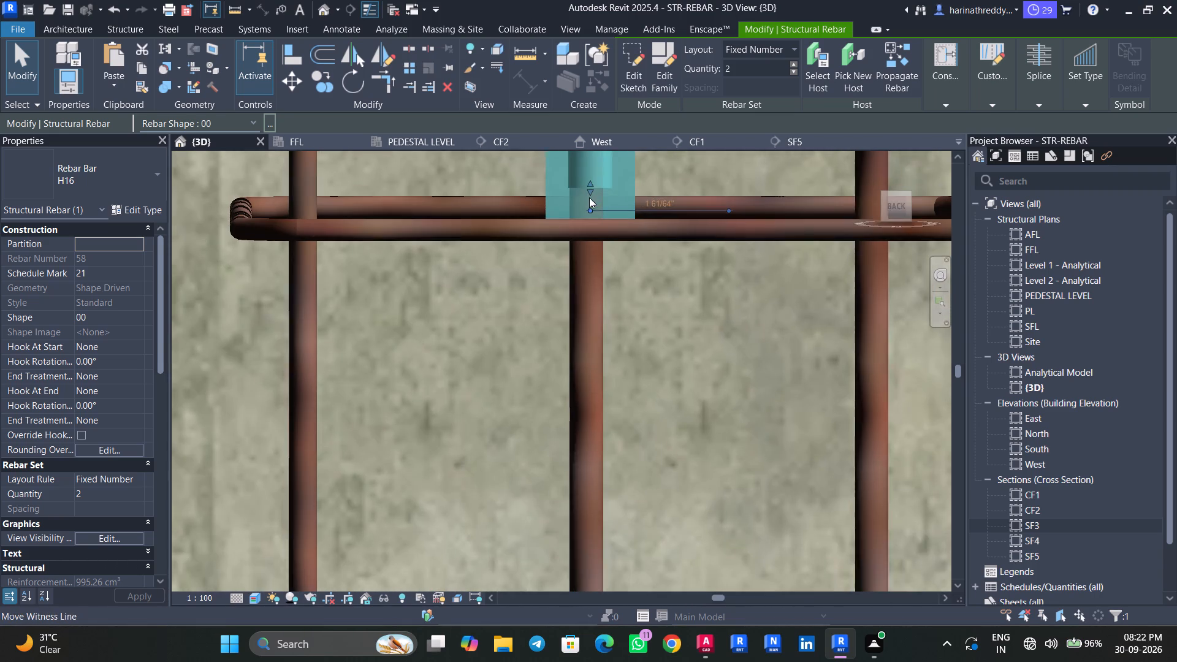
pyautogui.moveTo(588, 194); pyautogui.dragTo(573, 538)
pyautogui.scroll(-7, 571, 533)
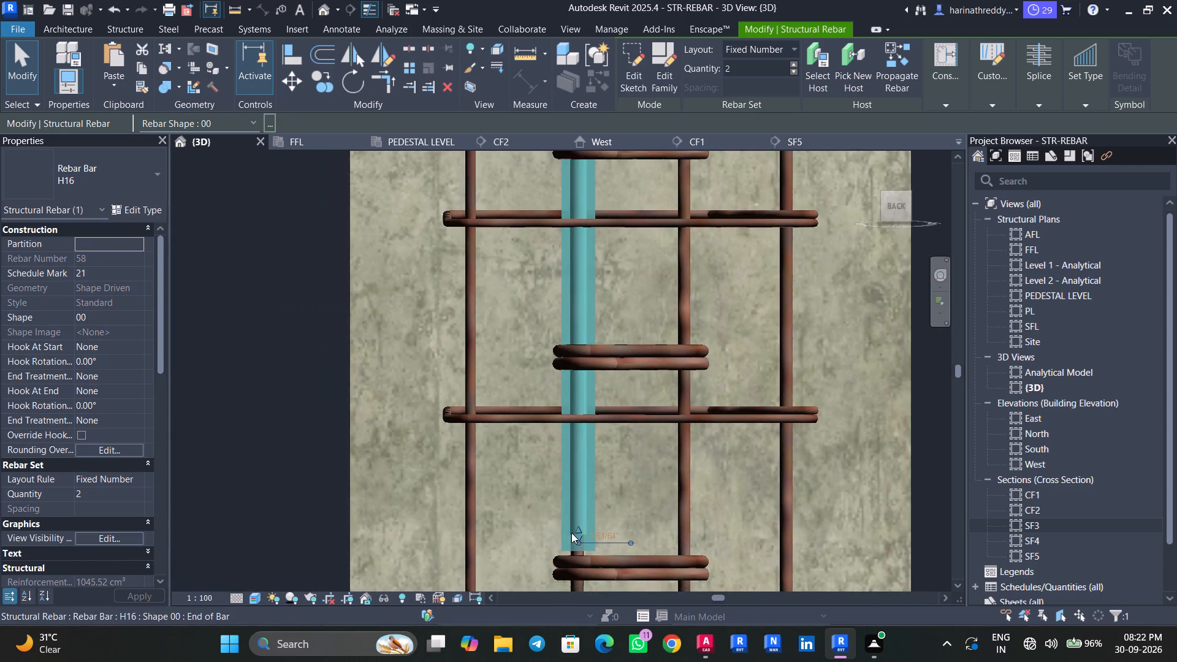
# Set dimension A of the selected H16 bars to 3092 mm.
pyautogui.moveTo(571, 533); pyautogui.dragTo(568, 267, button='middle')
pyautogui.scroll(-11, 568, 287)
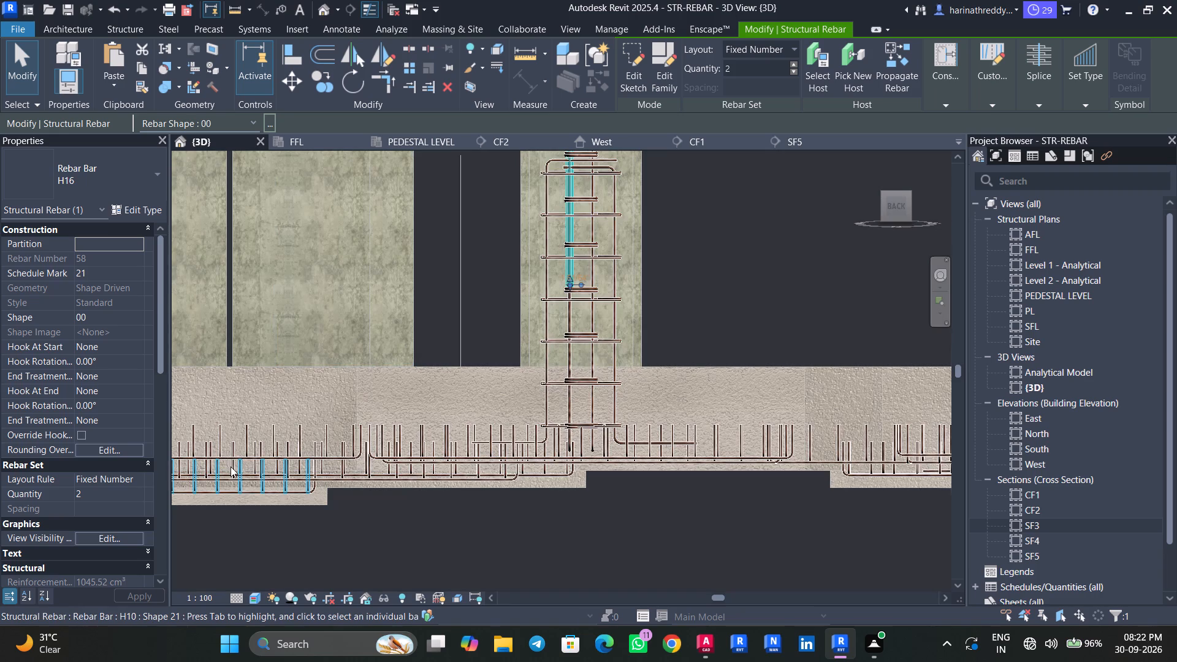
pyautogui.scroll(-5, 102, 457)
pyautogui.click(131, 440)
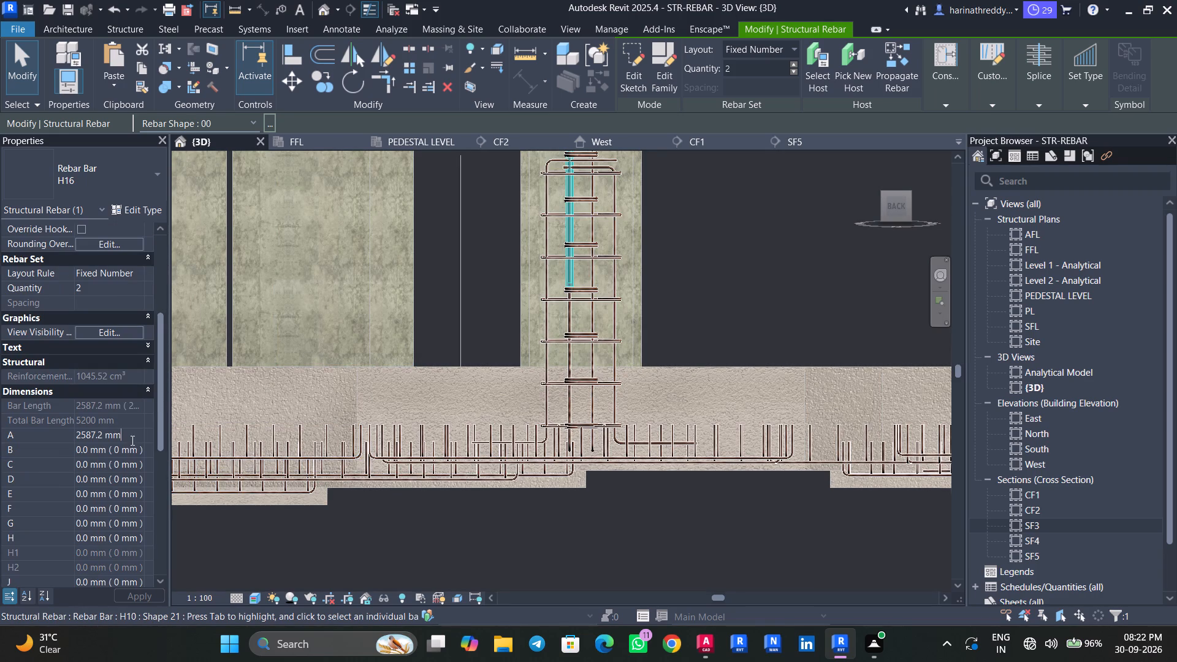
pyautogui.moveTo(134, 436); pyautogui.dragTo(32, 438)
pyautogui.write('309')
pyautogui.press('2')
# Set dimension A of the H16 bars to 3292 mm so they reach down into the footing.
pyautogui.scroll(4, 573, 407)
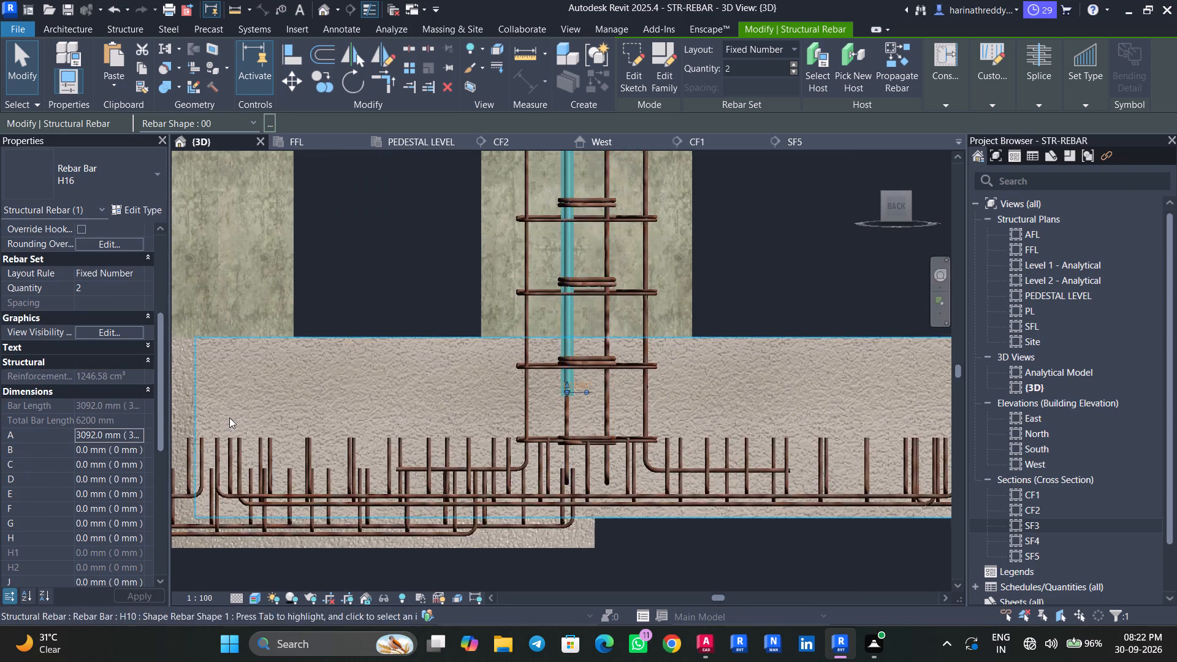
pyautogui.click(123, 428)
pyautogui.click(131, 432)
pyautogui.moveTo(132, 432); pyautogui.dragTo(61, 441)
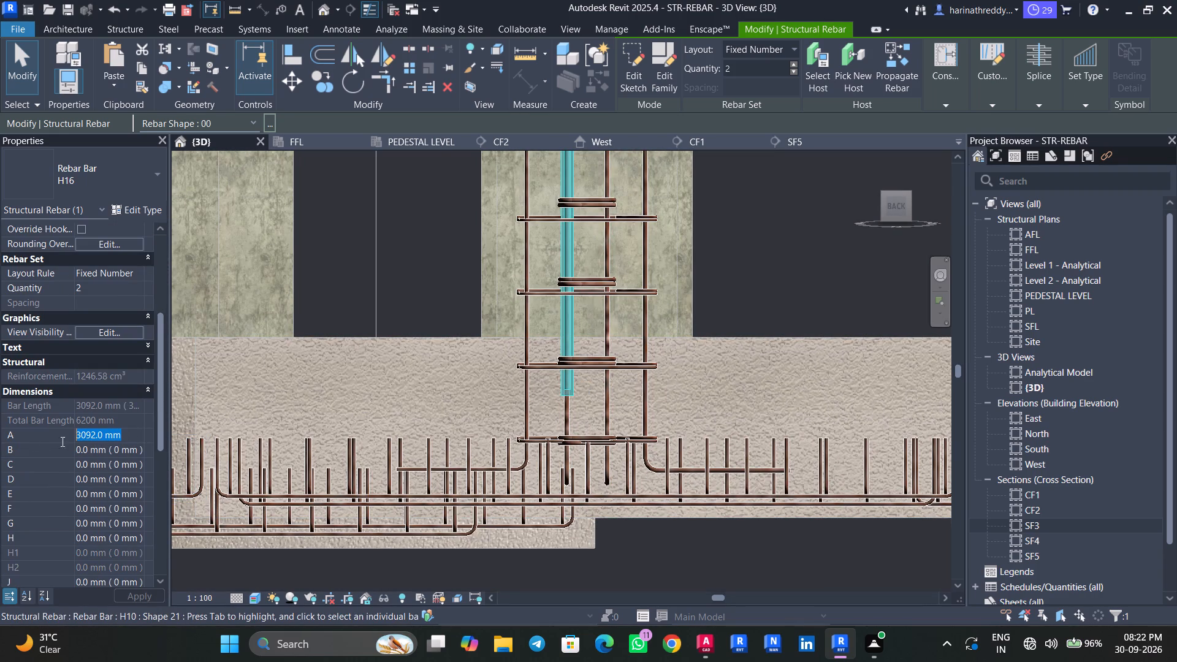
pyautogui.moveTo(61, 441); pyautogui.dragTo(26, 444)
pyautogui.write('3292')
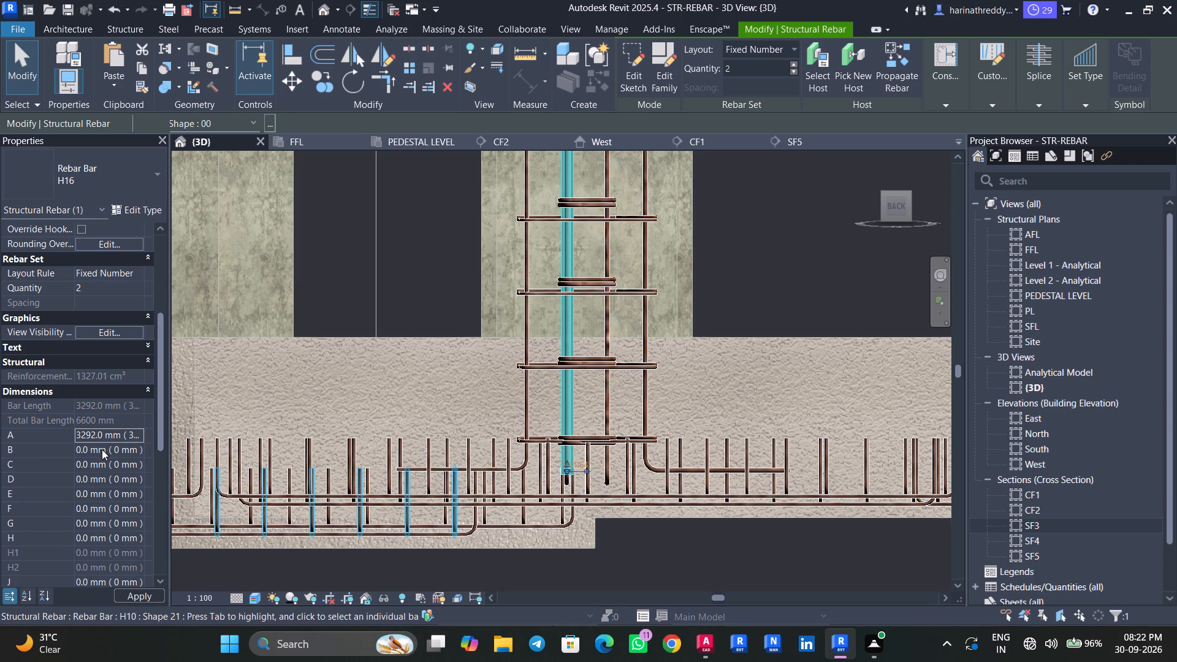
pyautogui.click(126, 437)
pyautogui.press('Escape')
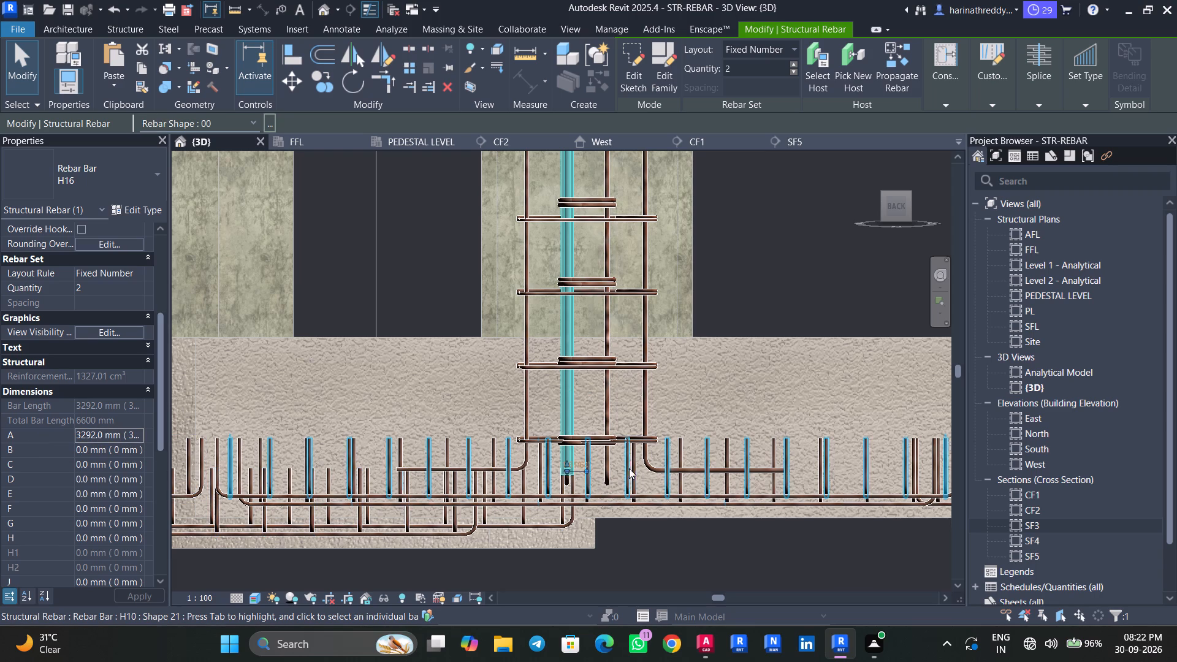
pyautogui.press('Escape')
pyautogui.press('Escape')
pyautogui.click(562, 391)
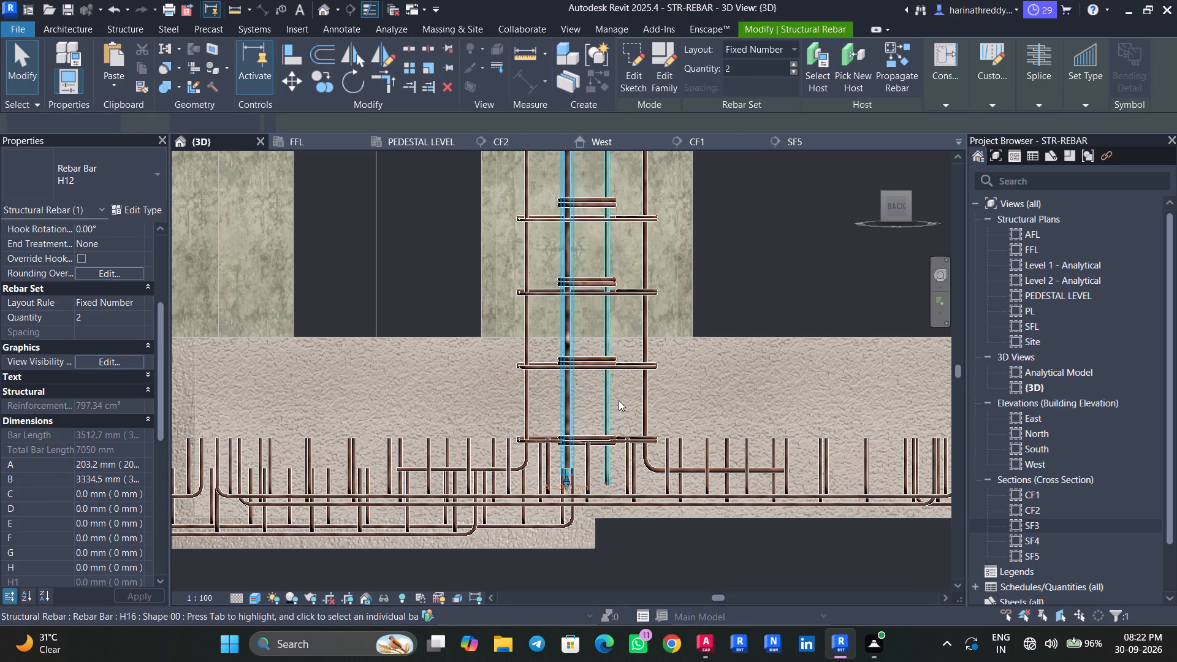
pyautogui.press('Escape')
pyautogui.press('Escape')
# Select all matching H16 column bars together and set their dimension A to 3290 mm.
pyautogui.scroll(-5, 679, 213)
pyautogui.moveTo(695, 184); pyautogui.dragTo(696, 498, button='middle')
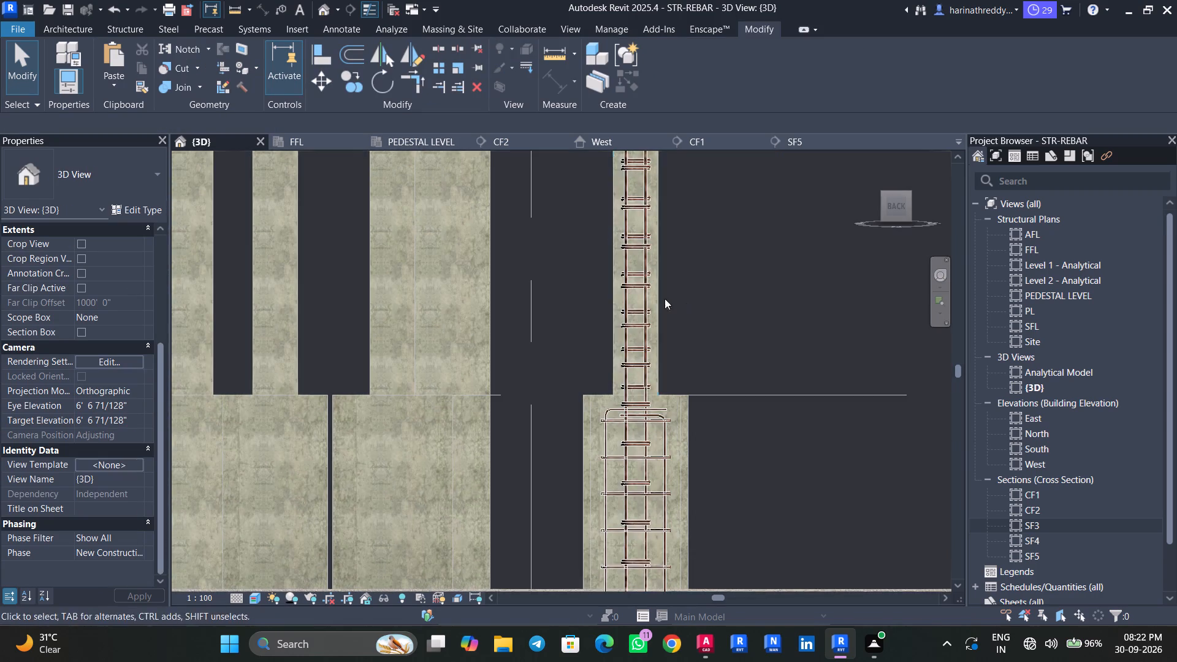
pyautogui.scroll(2, 647, 295)
pyautogui.press('Tab')
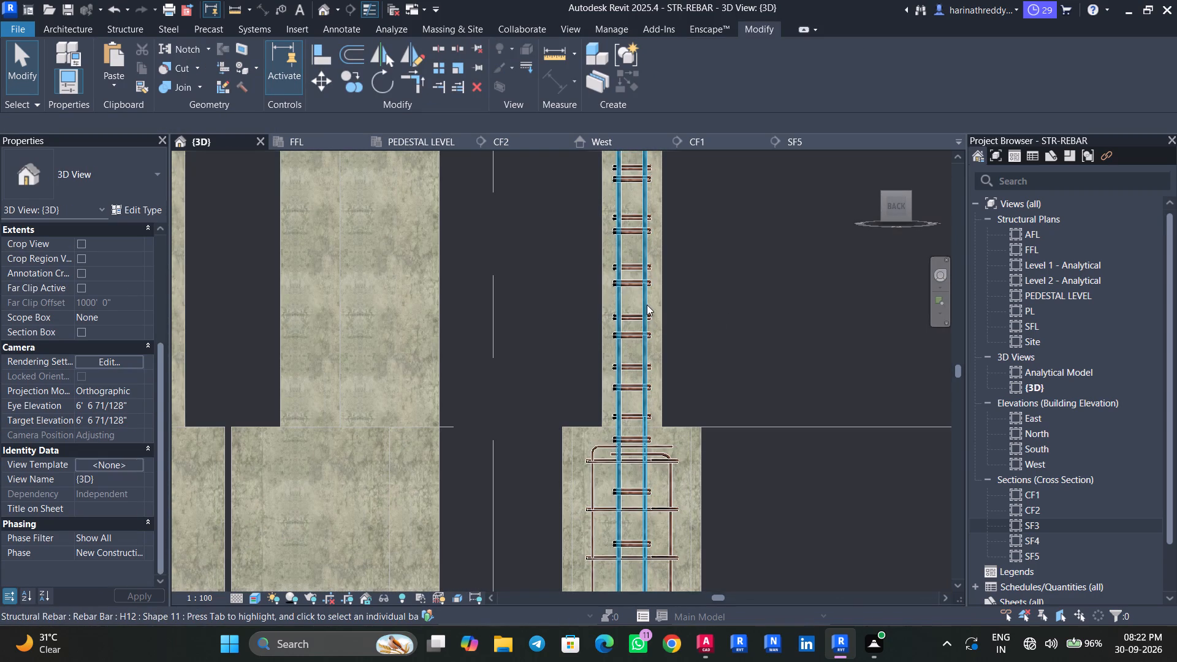
pyautogui.press('Tab')
pyautogui.click(647, 305)
pyautogui.write('SA')
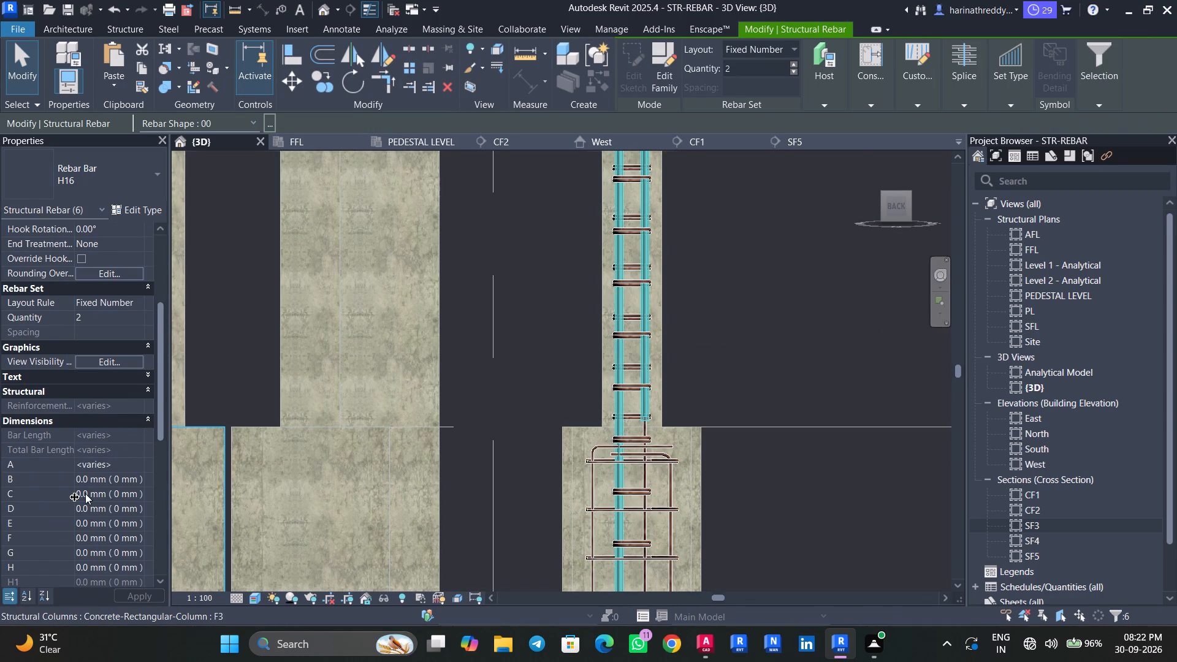
pyautogui.click(127, 469)
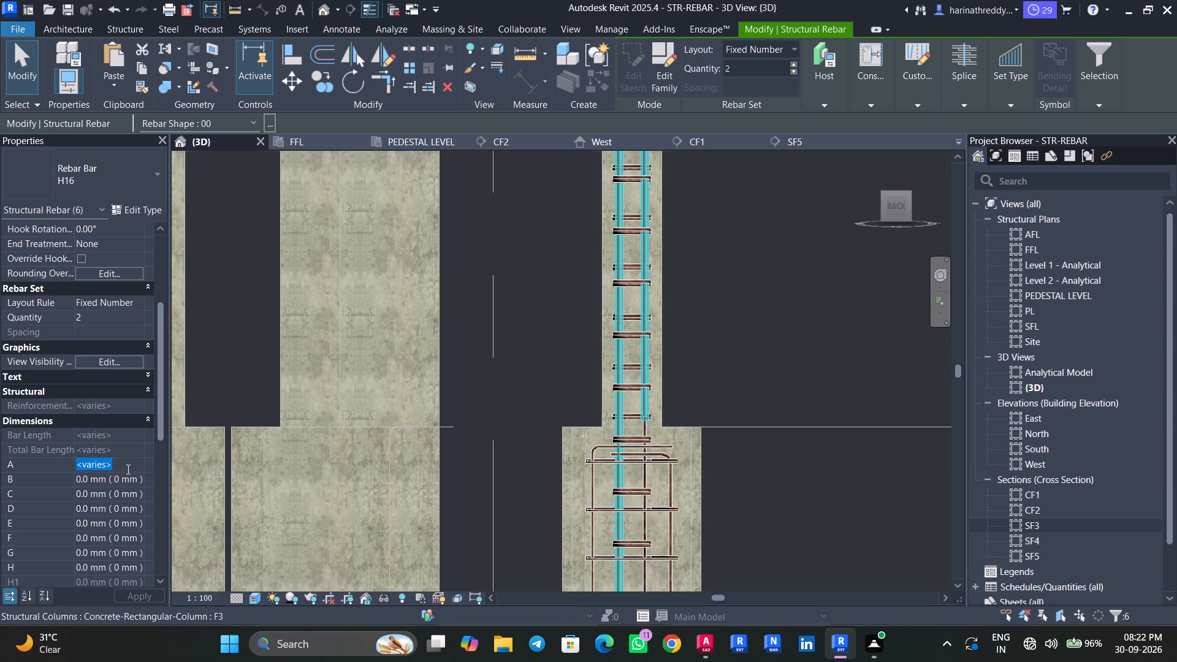
pyautogui.write('3290')
pyautogui.moveTo(690, 274); pyautogui.dragTo(660, 170, button='middle')
pyautogui.moveTo(685, 287); pyautogui.dragTo(677, 101, button='middle')
pyautogui.moveTo(693, 330); pyautogui.dragTo(723, 106, button='middle')
pyautogui.press('Escape')
pyautogui.press('Escape')
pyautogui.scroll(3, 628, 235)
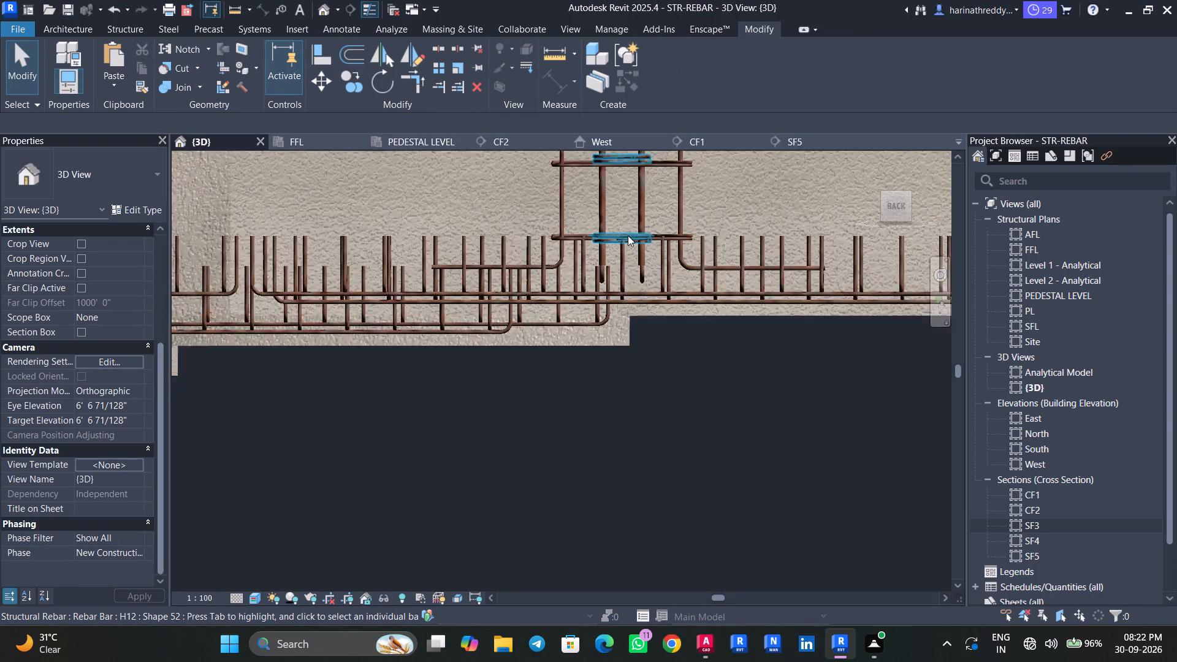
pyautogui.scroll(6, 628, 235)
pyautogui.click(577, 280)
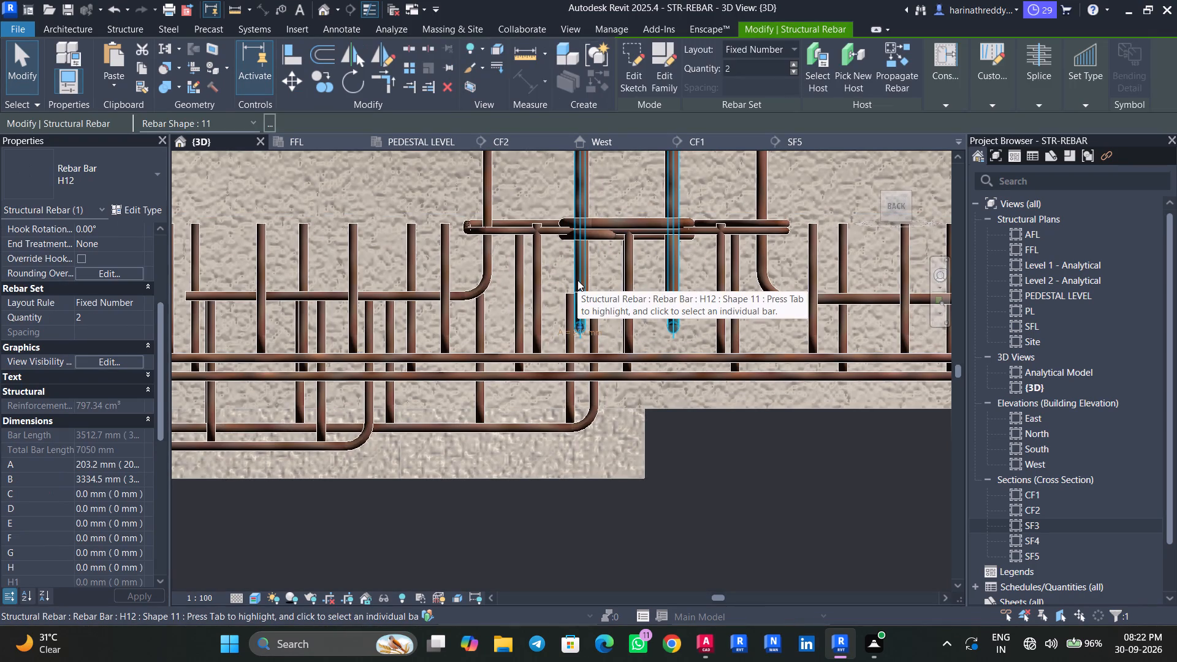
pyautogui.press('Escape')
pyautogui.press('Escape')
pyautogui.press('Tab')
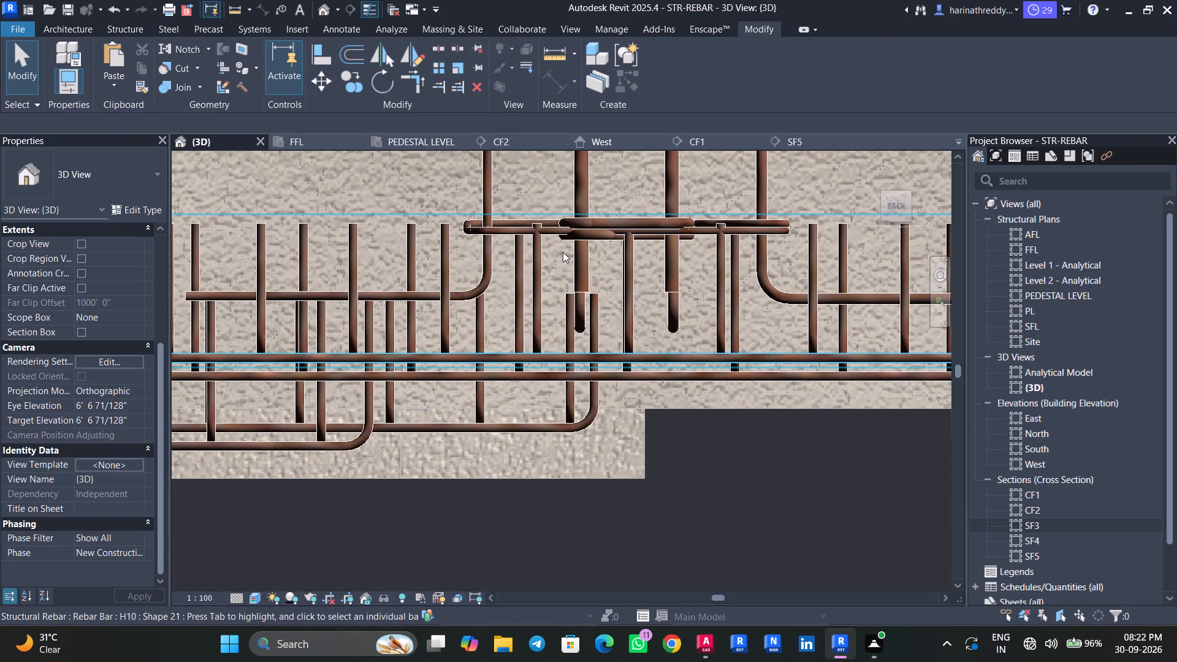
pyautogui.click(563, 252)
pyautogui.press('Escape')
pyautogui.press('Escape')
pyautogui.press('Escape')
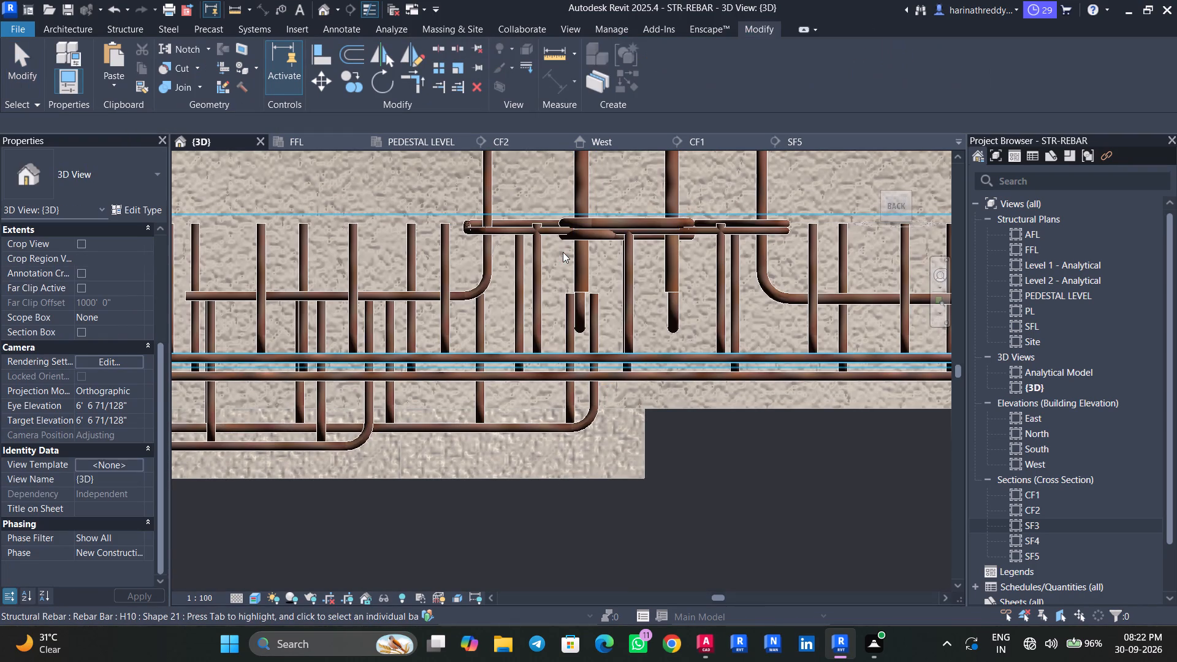
# Edit the H16 bar set's sketch, adding a horizontal footing leg from its lower end outward past the adjacent pedestal bars' bent leg.
pyautogui.press('Tab')
pyautogui.press('Tab')
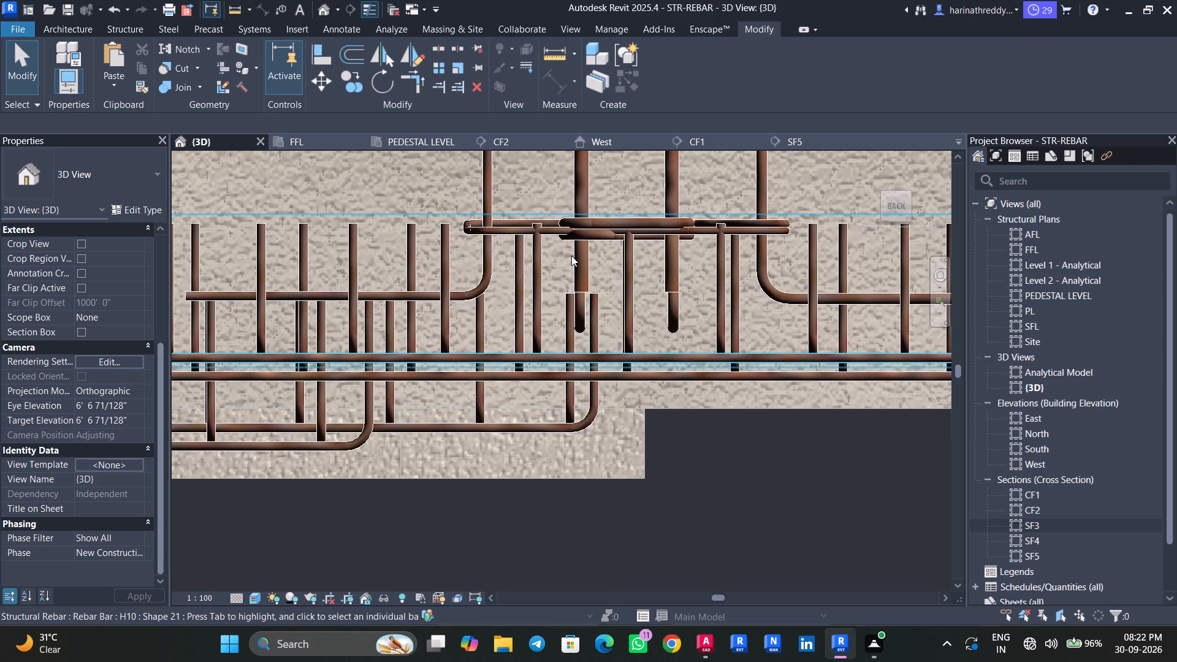
pyautogui.press('Tab')
pyautogui.press('Tab')
pyautogui.press('Tab')
pyautogui.press('Tab')
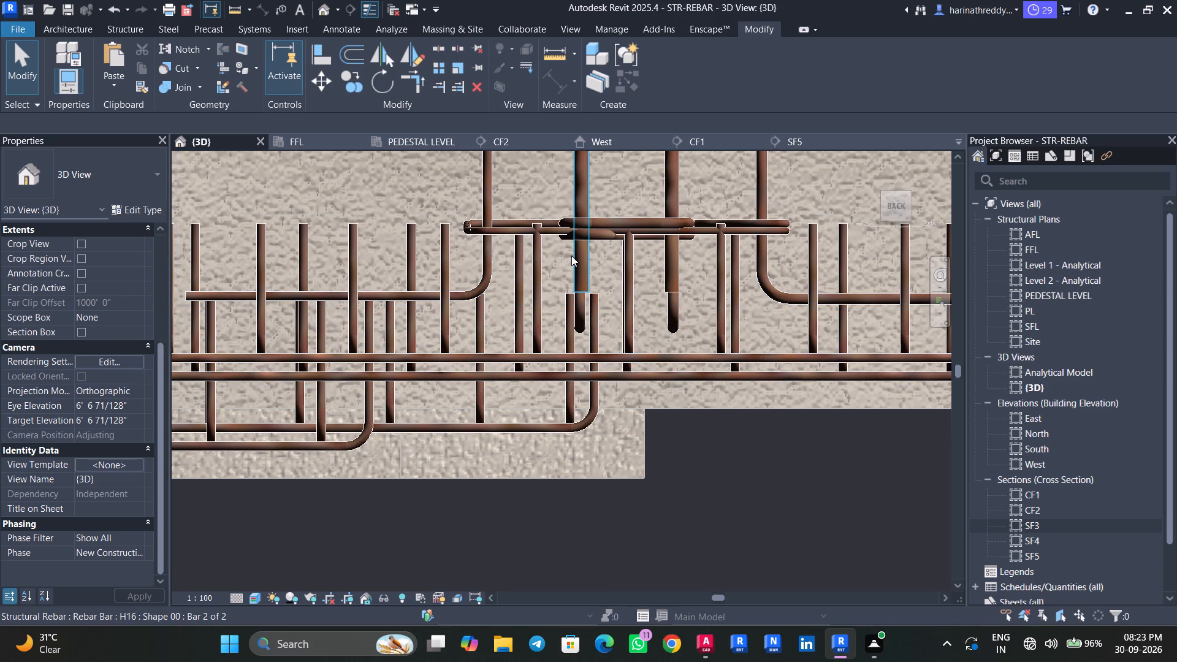
pyautogui.click(571, 256)
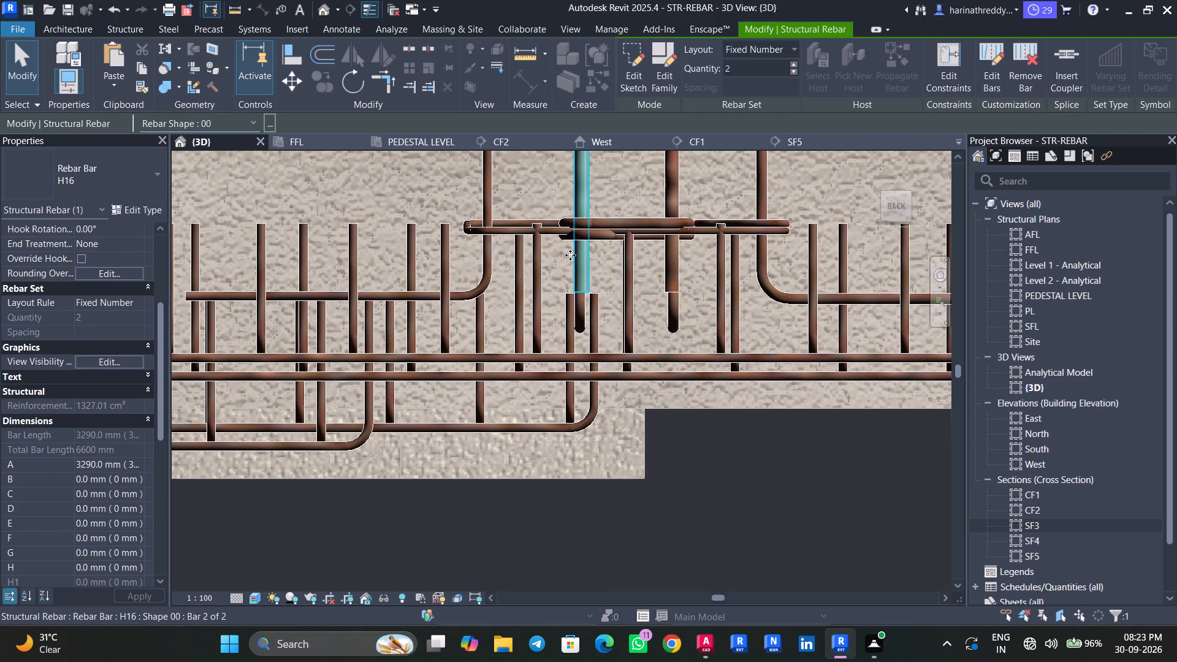
pyautogui.click(633, 80)
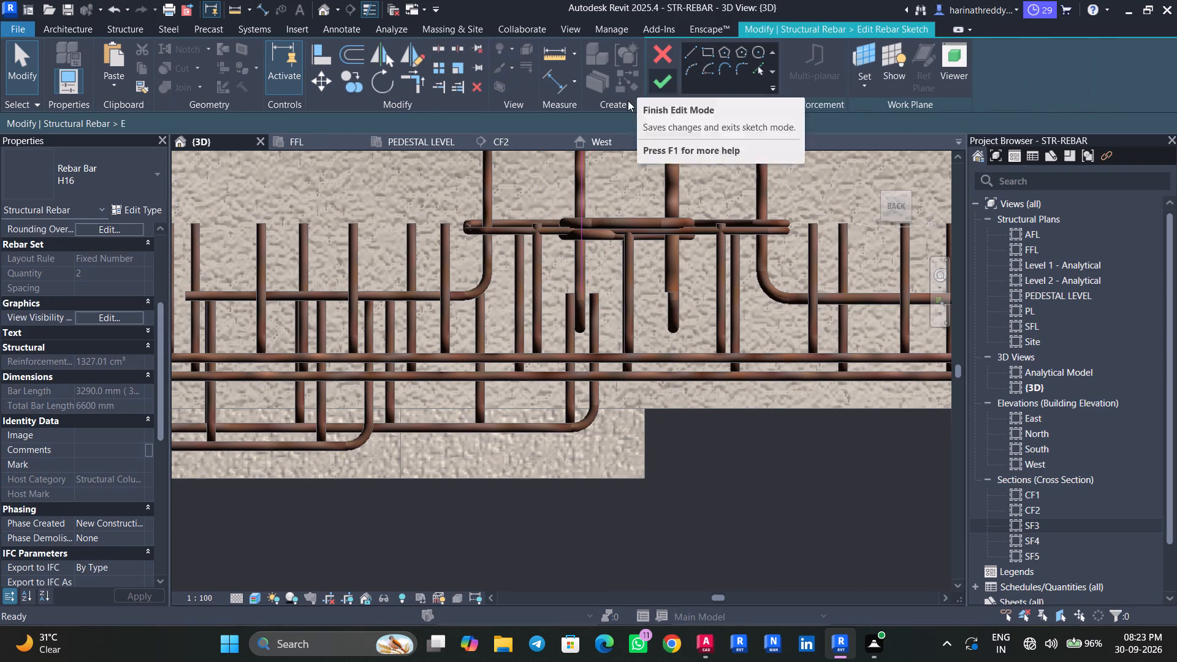
pyautogui.click(691, 53)
pyautogui.click(582, 297)
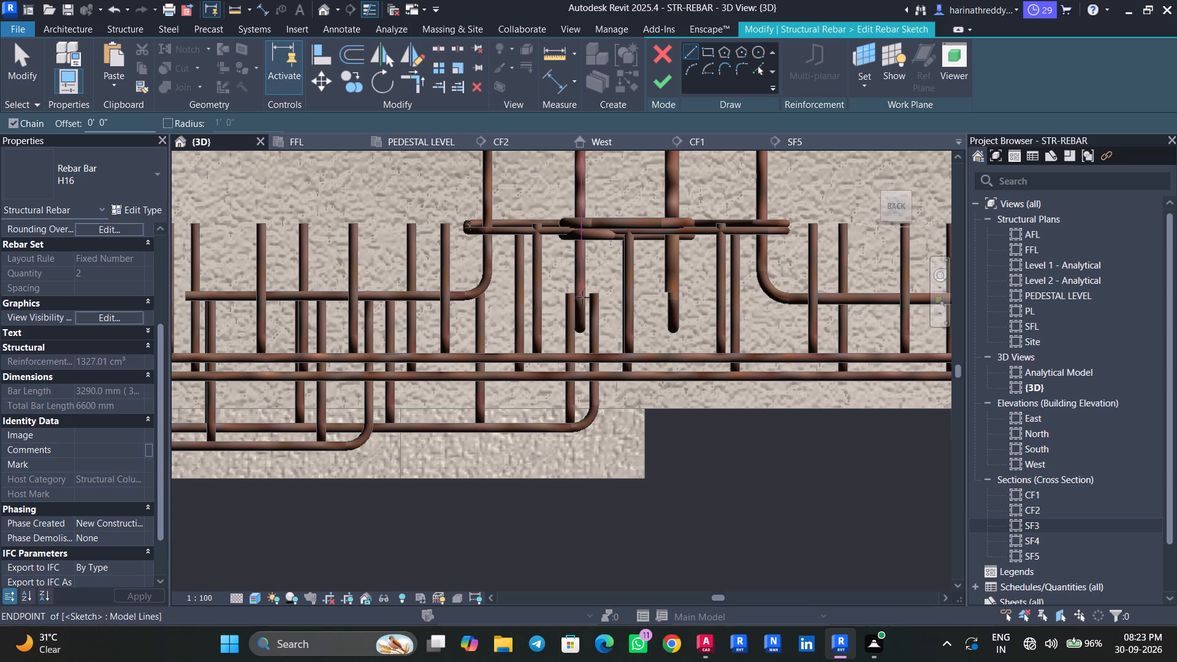
pyautogui.moveTo(441, 311); pyautogui.dragTo(668, 314, button='middle')
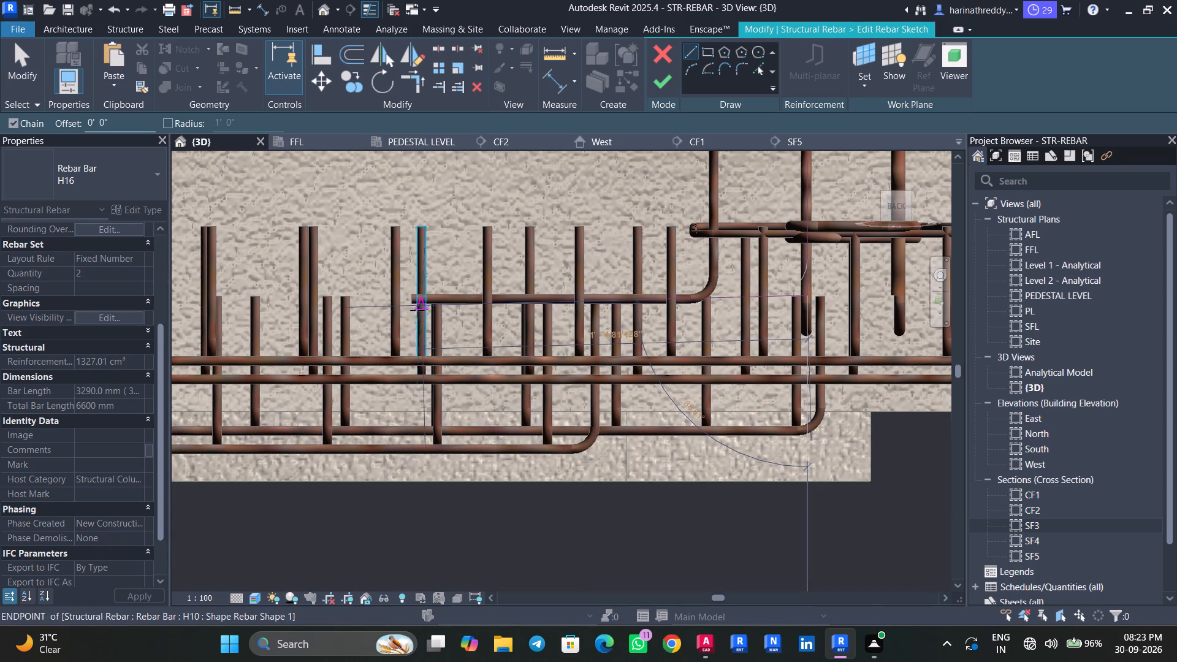
pyautogui.scroll(2, 312, 293)
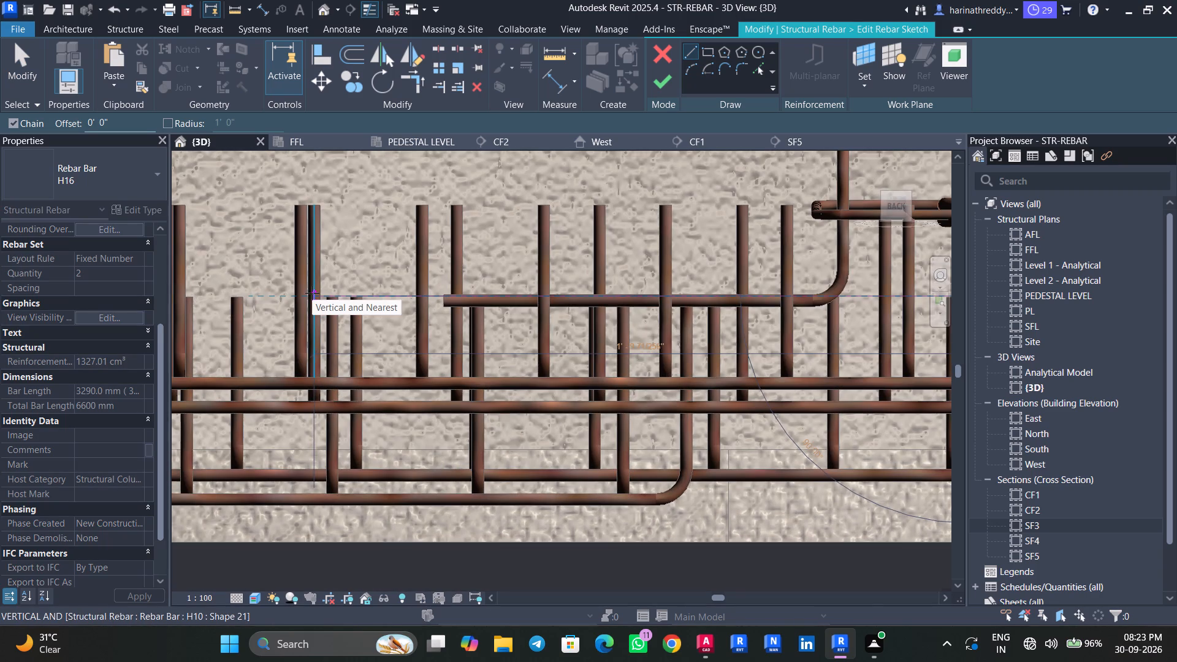
pyautogui.click(312, 293)
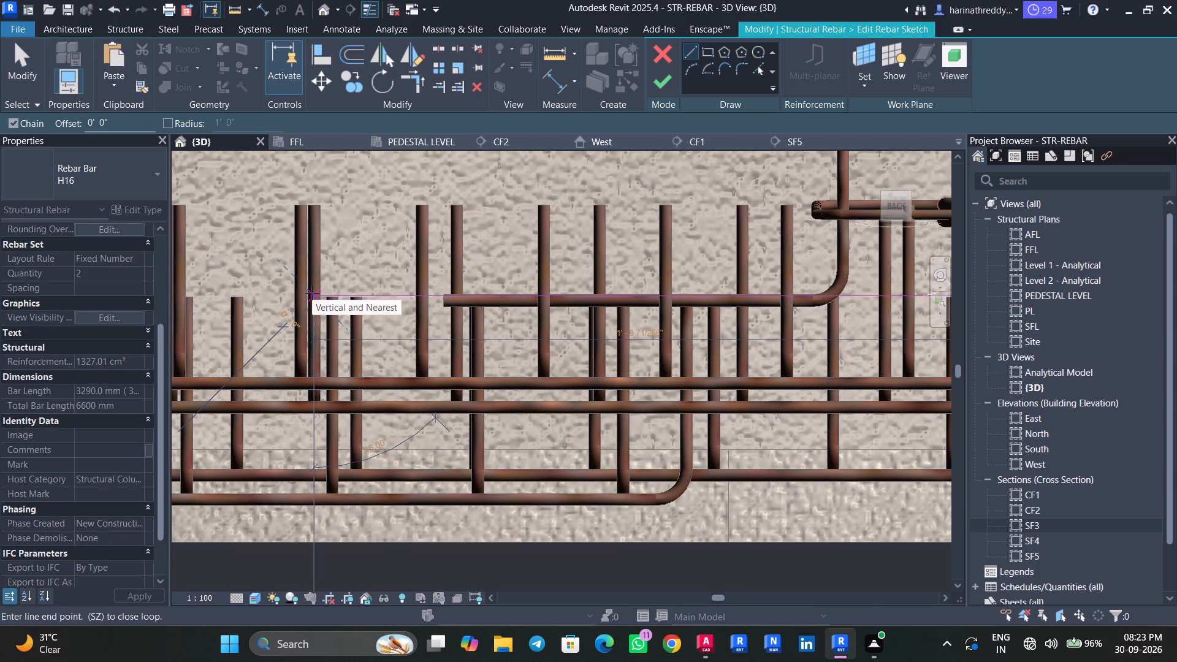
pyautogui.press('Escape')
pyautogui.press('Escape')
pyautogui.press('Escape')
pyautogui.press('Escape')
pyautogui.scroll(-6, 572, 188)
pyautogui.moveTo(573, 188); pyautogui.dragTo(441, 298, button='middle')
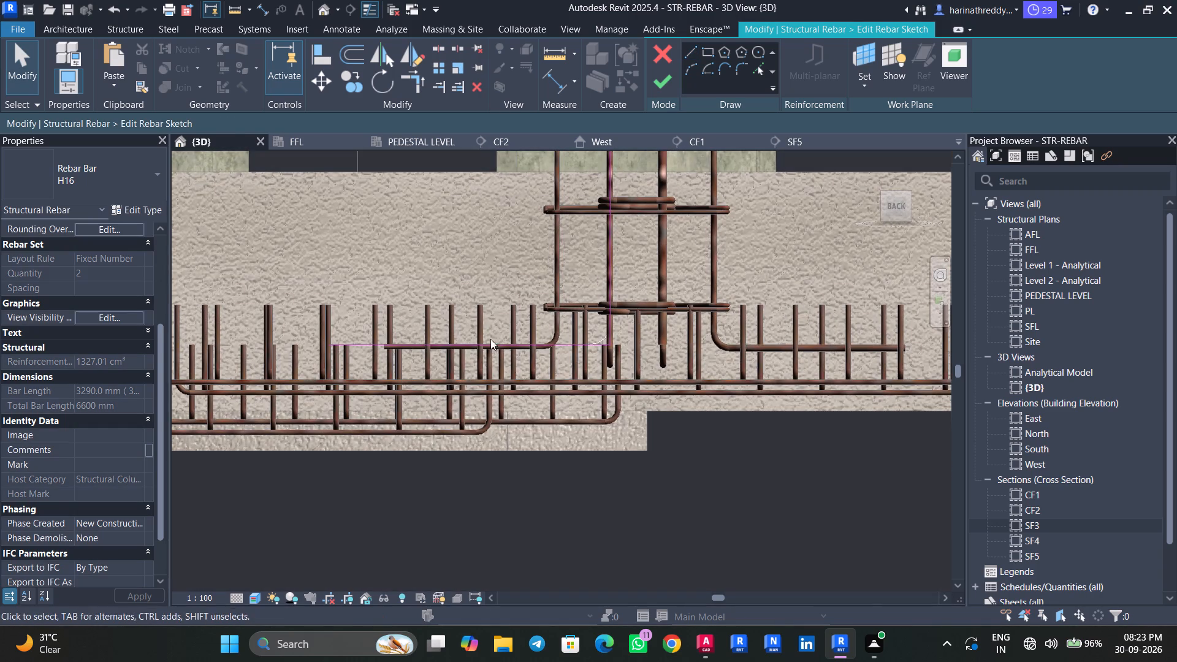
pyautogui.click(669, 83)
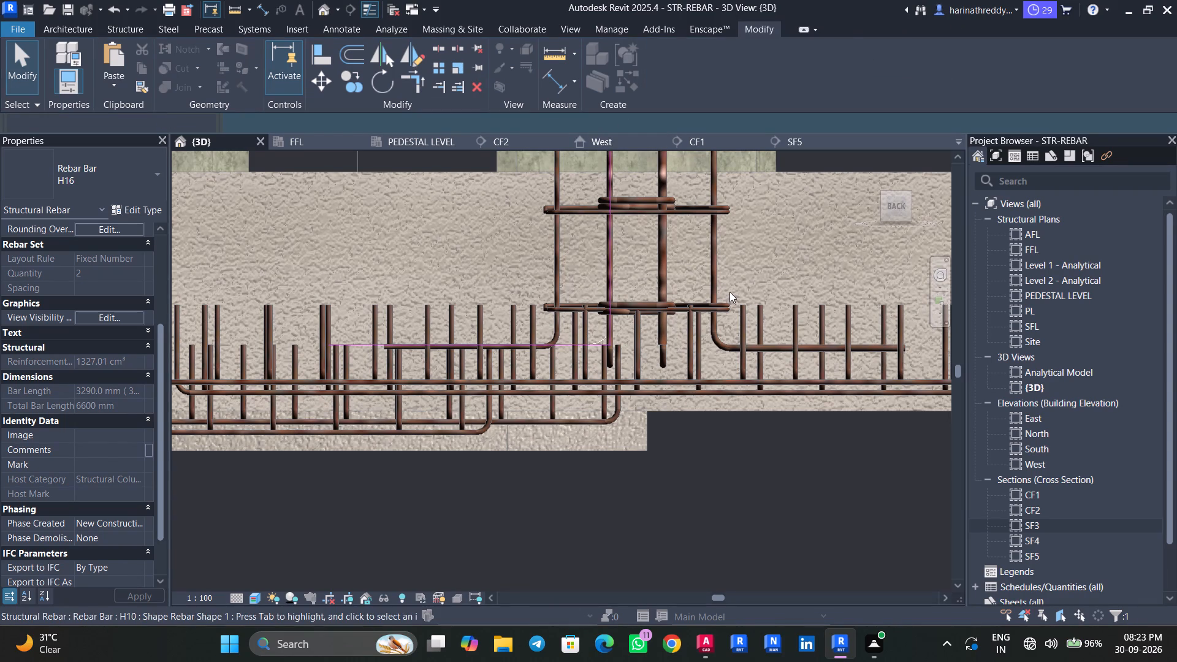
pyautogui.press('Escape')
pyautogui.press('Escape')
pyautogui.press('Escape')
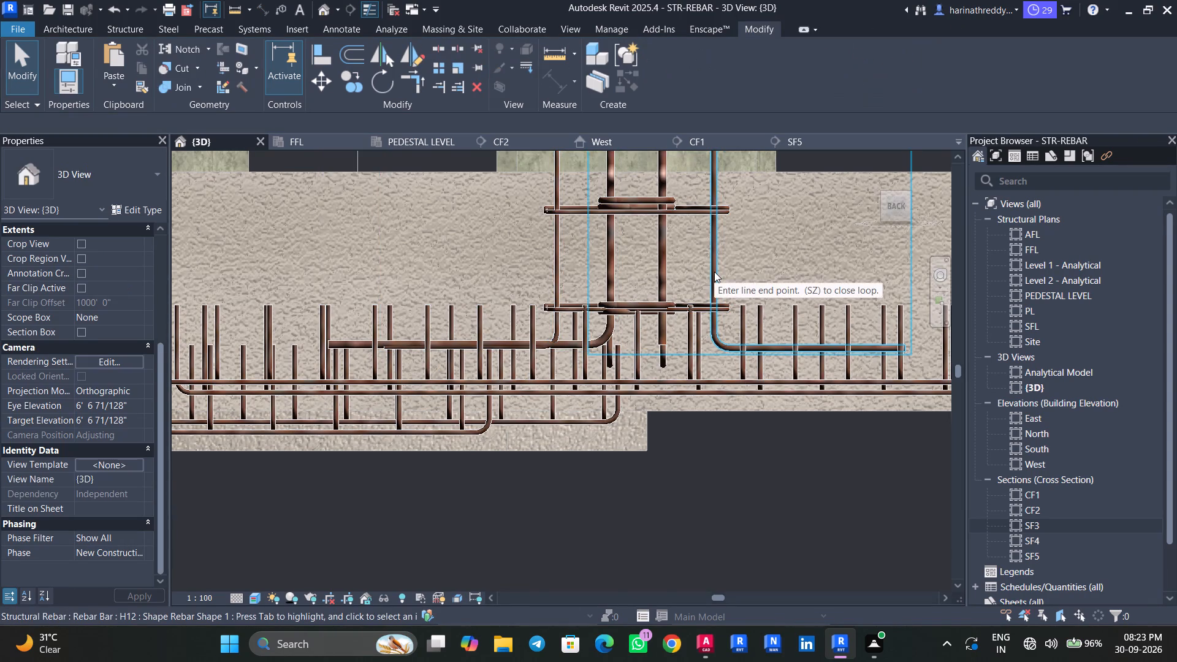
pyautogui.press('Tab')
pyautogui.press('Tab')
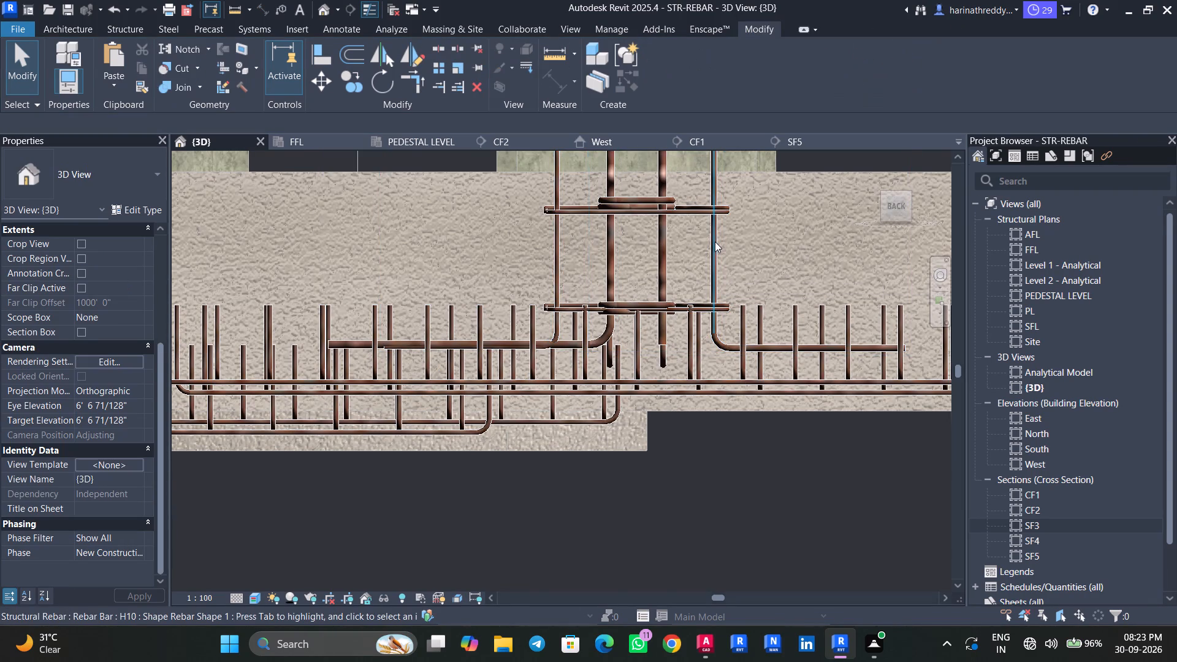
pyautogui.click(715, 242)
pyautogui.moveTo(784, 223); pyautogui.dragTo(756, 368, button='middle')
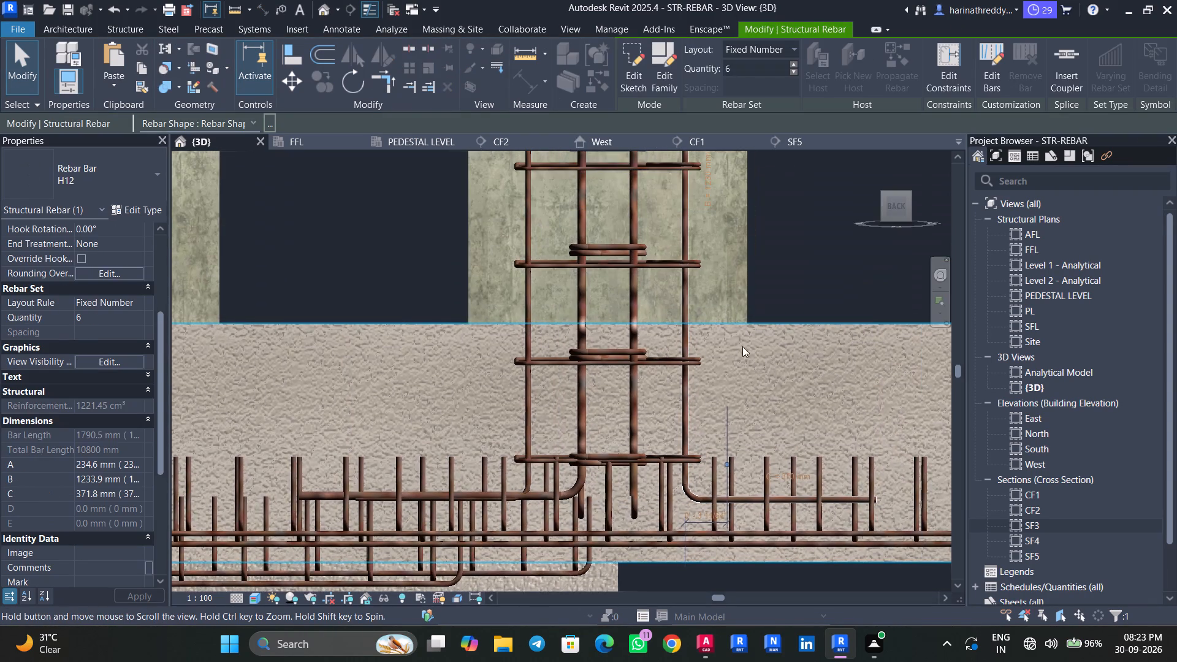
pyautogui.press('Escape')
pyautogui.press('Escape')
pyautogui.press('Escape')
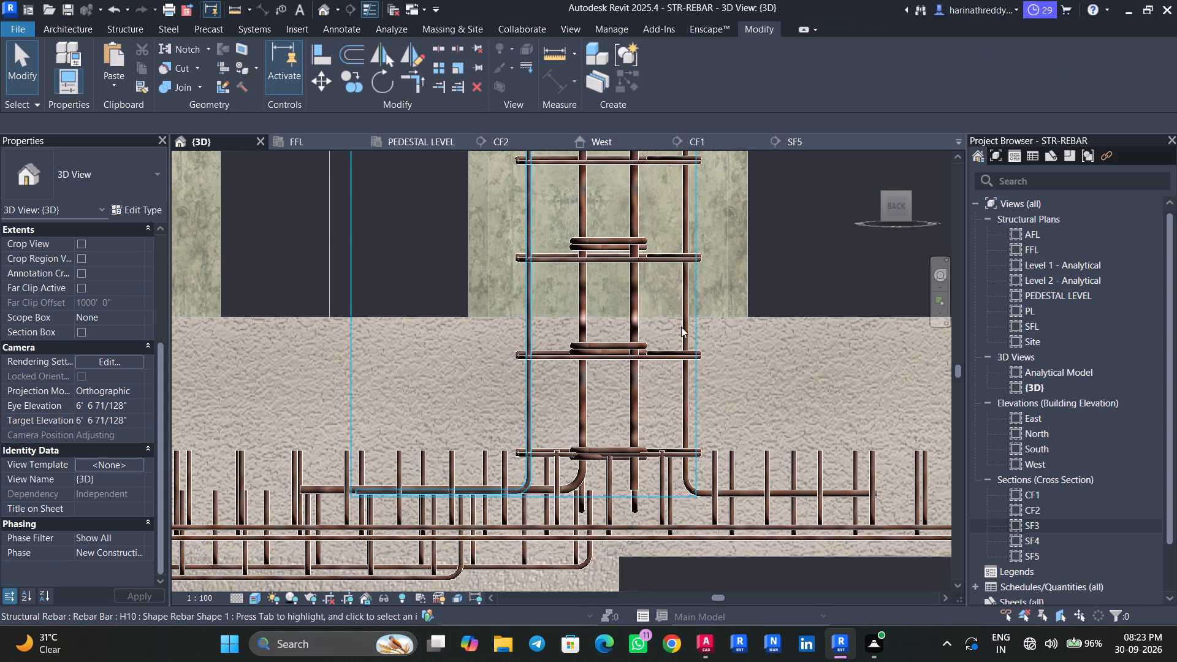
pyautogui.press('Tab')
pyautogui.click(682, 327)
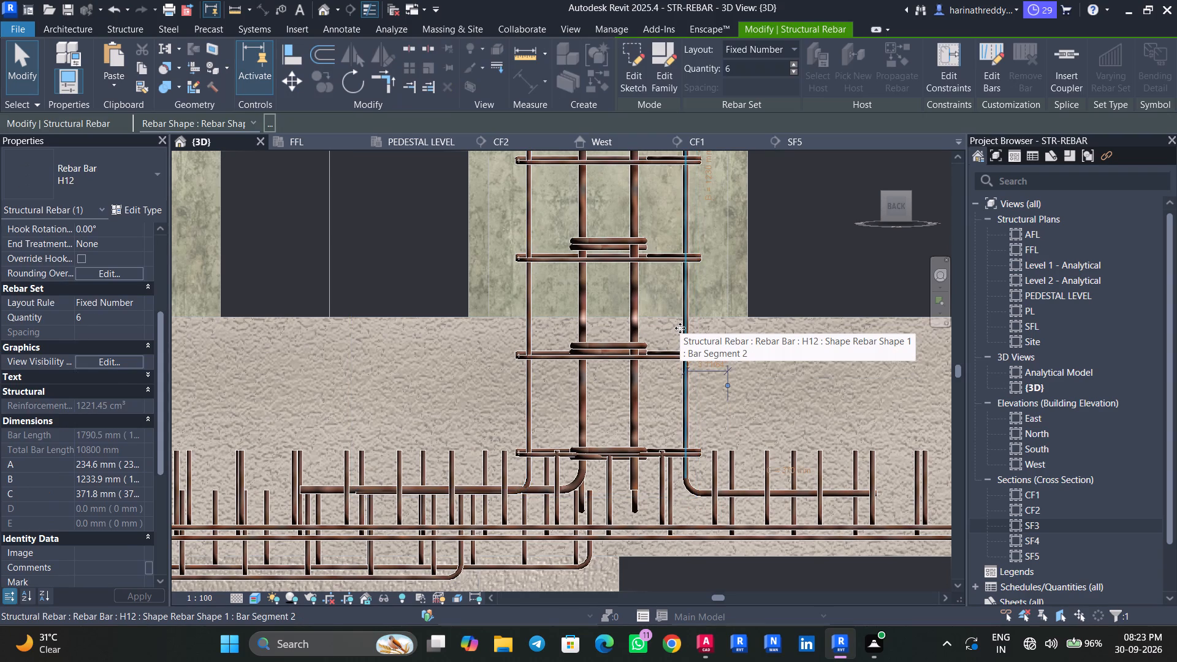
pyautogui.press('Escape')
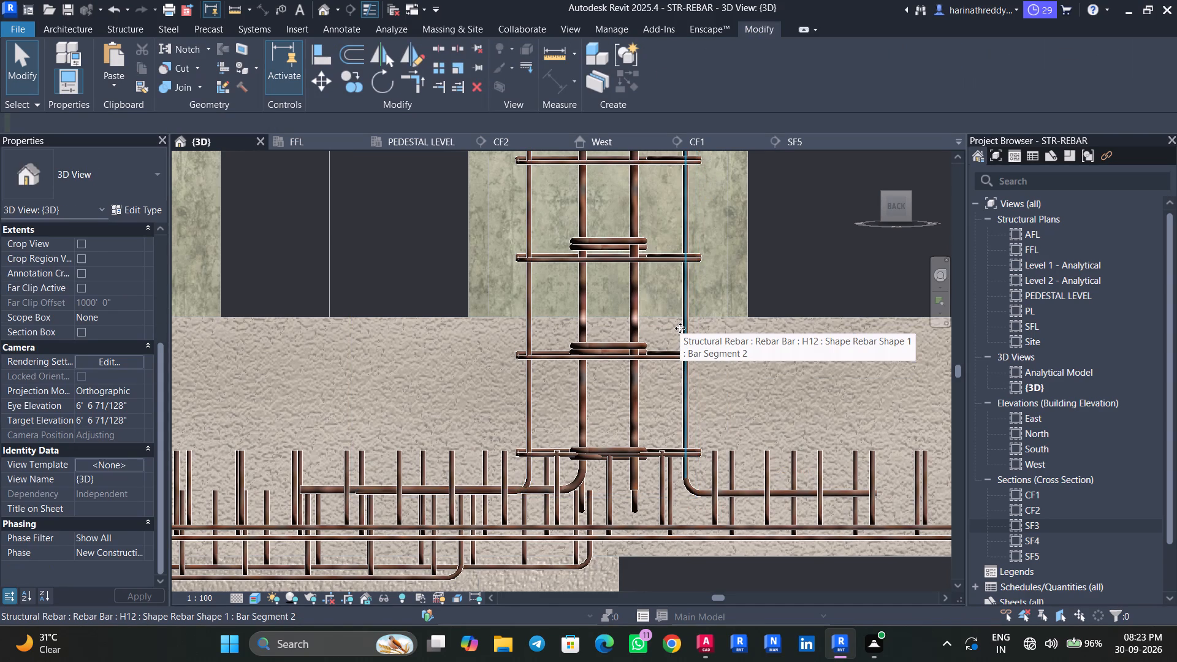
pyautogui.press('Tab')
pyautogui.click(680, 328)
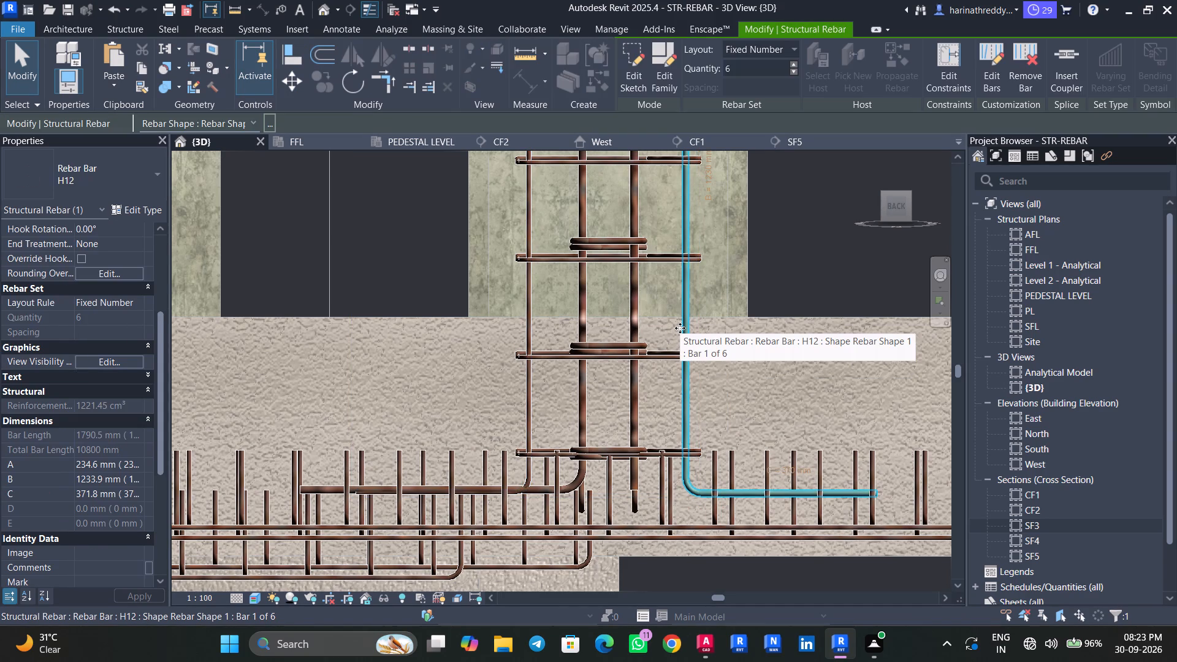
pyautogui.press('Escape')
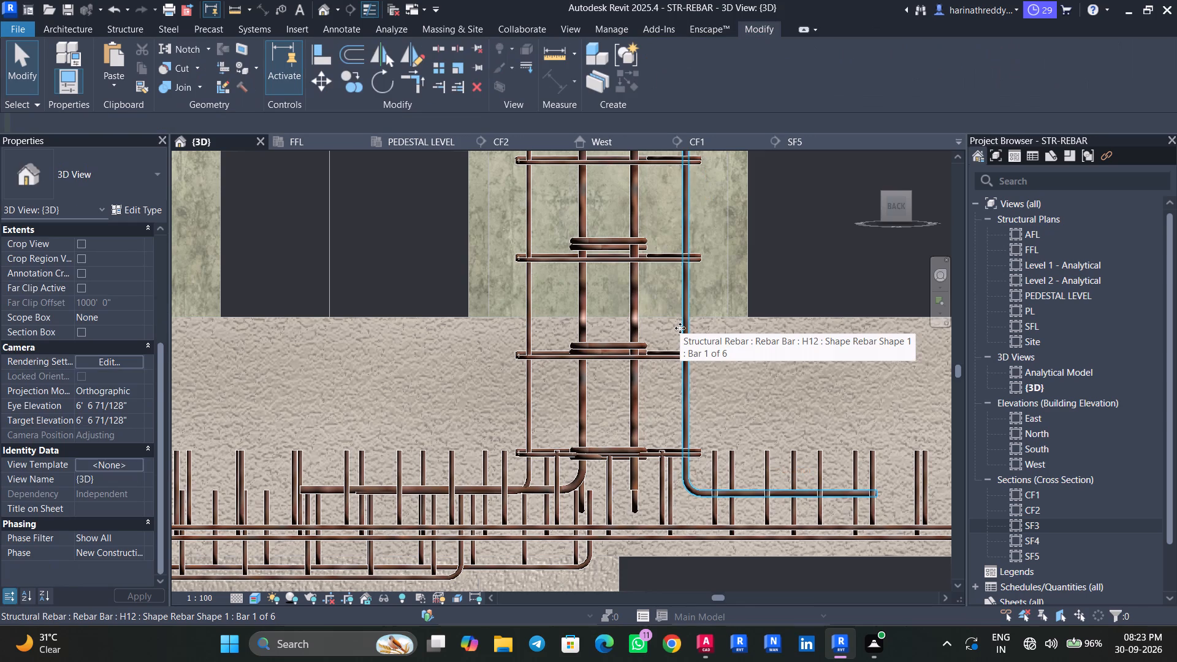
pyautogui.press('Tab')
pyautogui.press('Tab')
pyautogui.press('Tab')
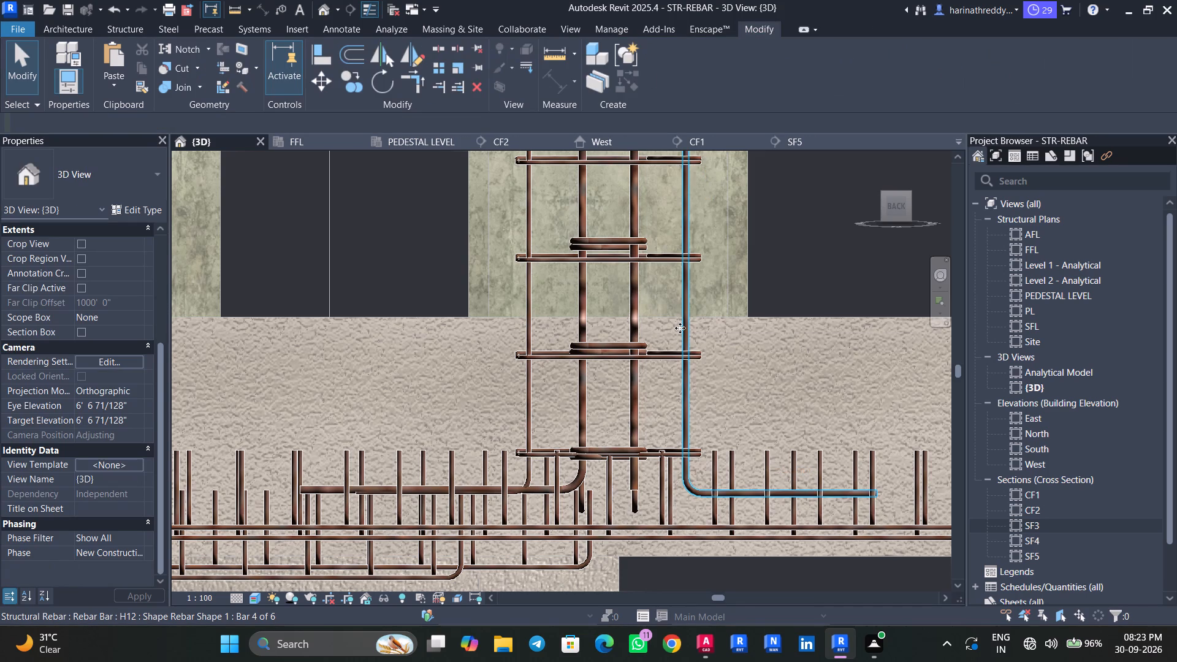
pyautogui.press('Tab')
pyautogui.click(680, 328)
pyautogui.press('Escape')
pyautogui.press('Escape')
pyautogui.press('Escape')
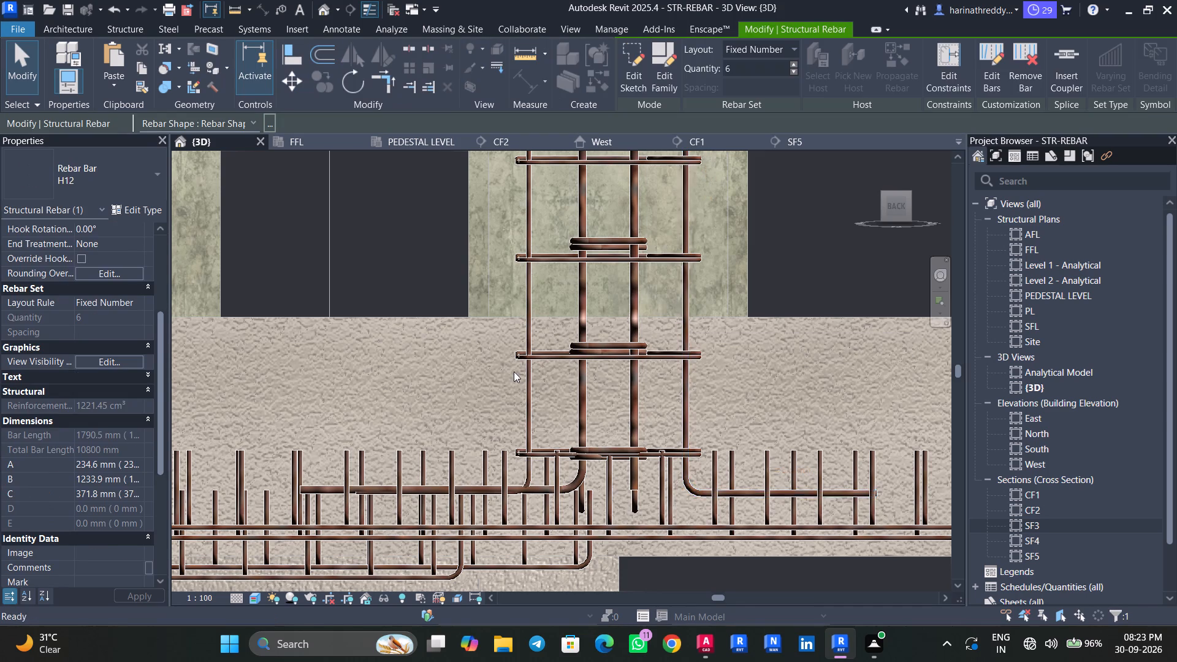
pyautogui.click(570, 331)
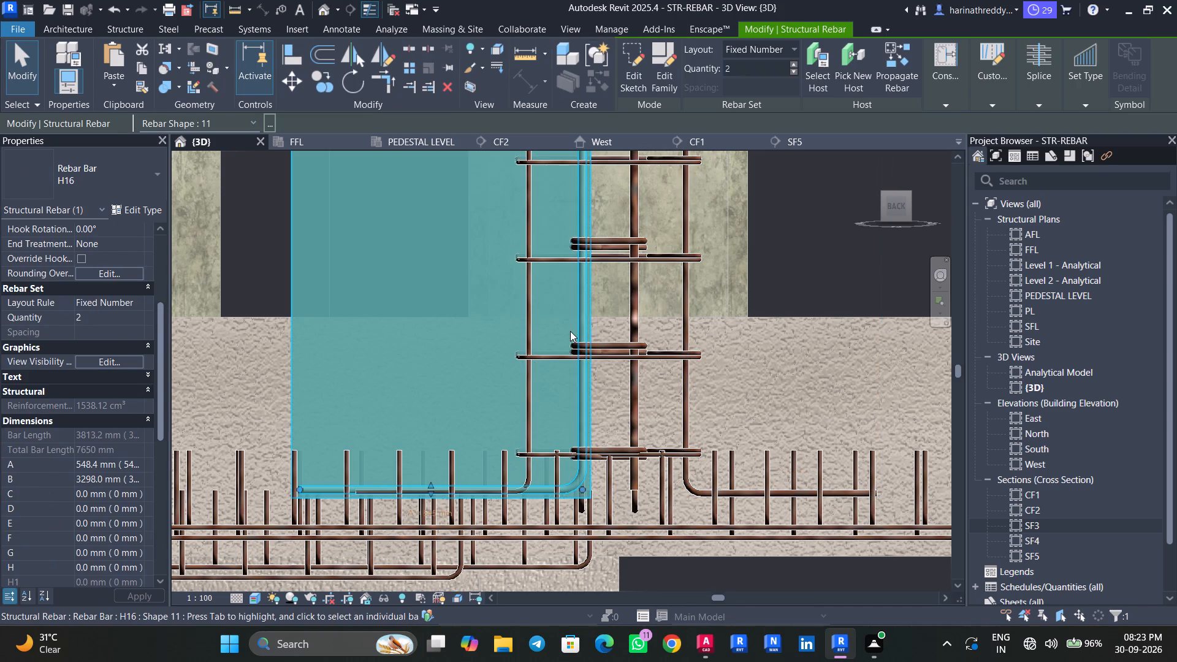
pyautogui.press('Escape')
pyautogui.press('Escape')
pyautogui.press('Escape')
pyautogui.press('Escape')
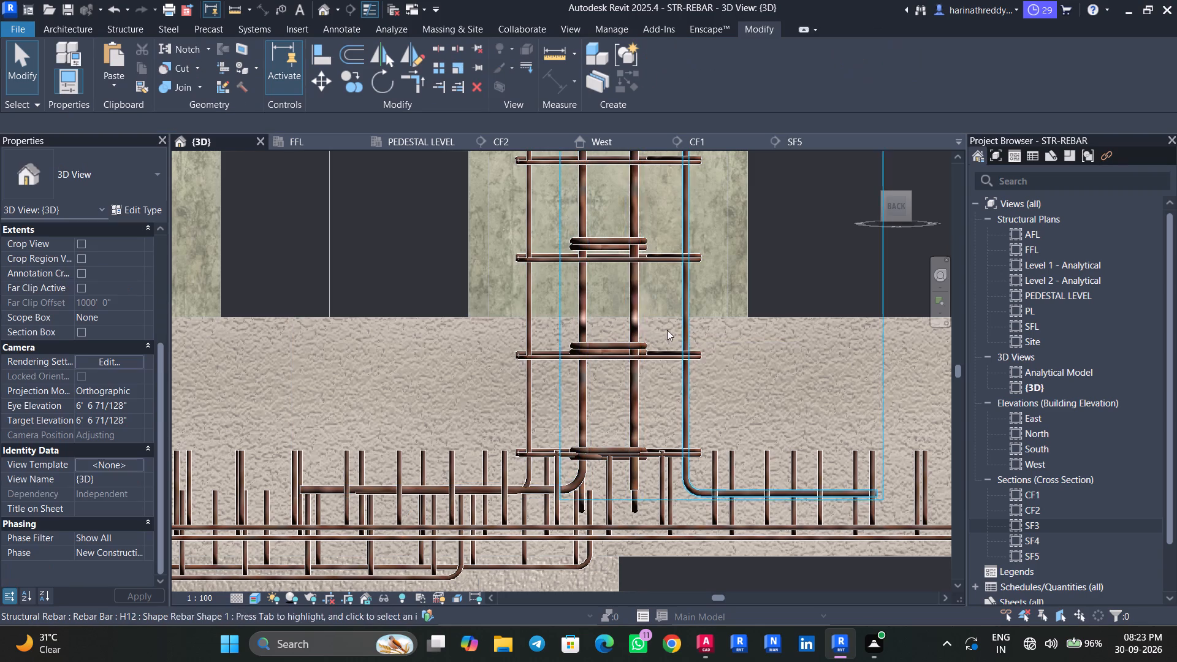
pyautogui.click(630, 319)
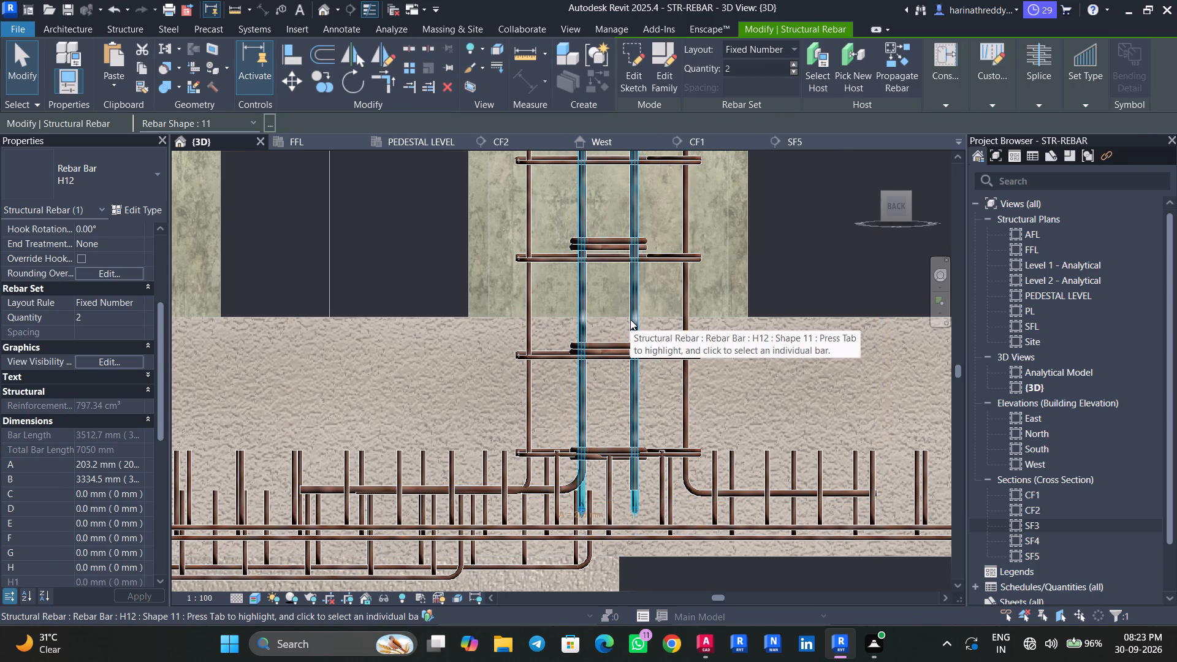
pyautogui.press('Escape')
# In wireframe display, edit the straight H16 column bar set's sketch, adding a 1' horizontal footing leg outward from its lower end, opposite the existing leg.
pyautogui.press('Tab')
pyautogui.press('Tab')
pyautogui.click(630, 319)
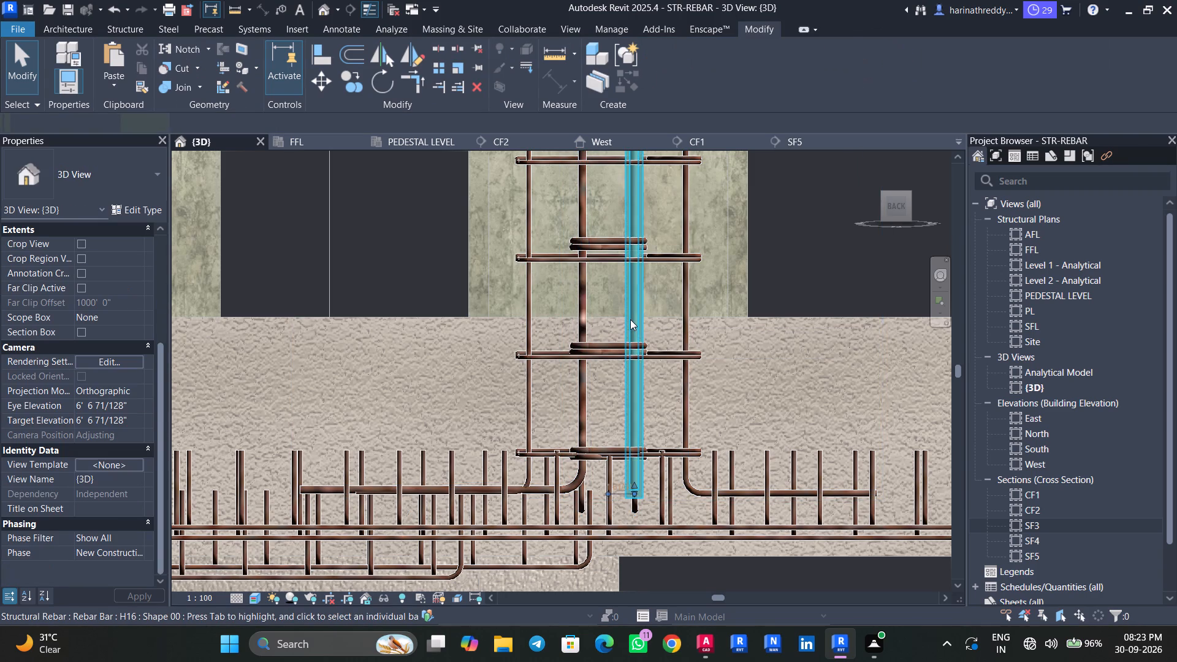
pyautogui.moveTo(714, 371); pyautogui.dragTo(661, 253, button='middle')
pyautogui.click(641, 70)
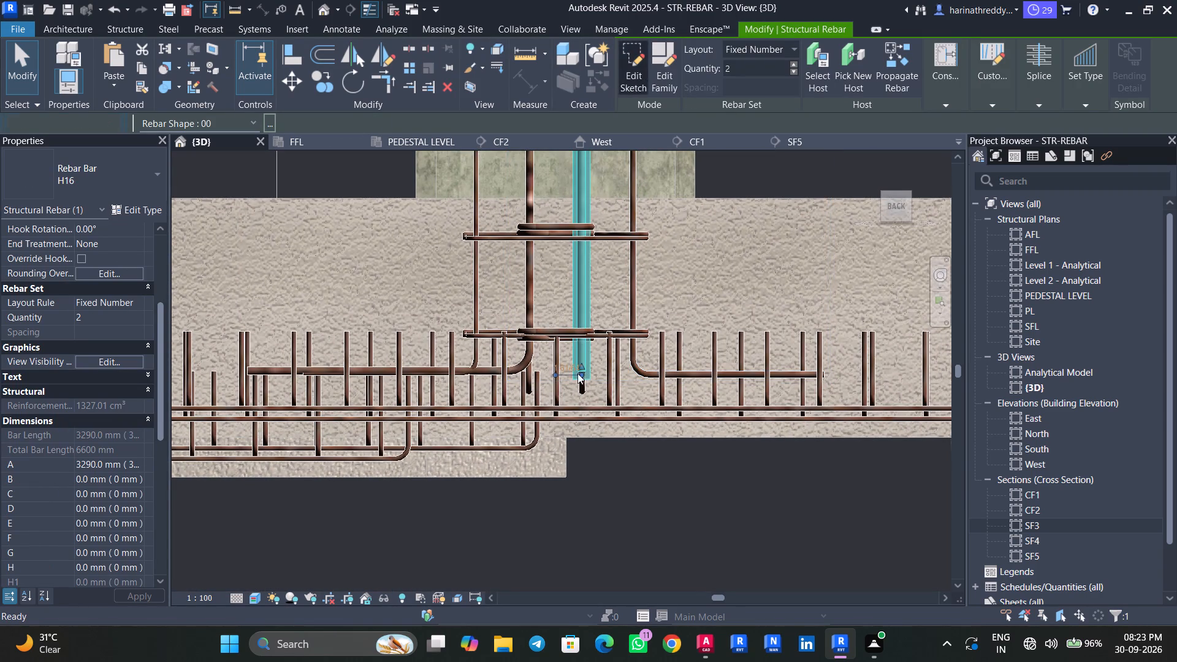
pyautogui.scroll(4, 581, 379)
pyautogui.click(691, 56)
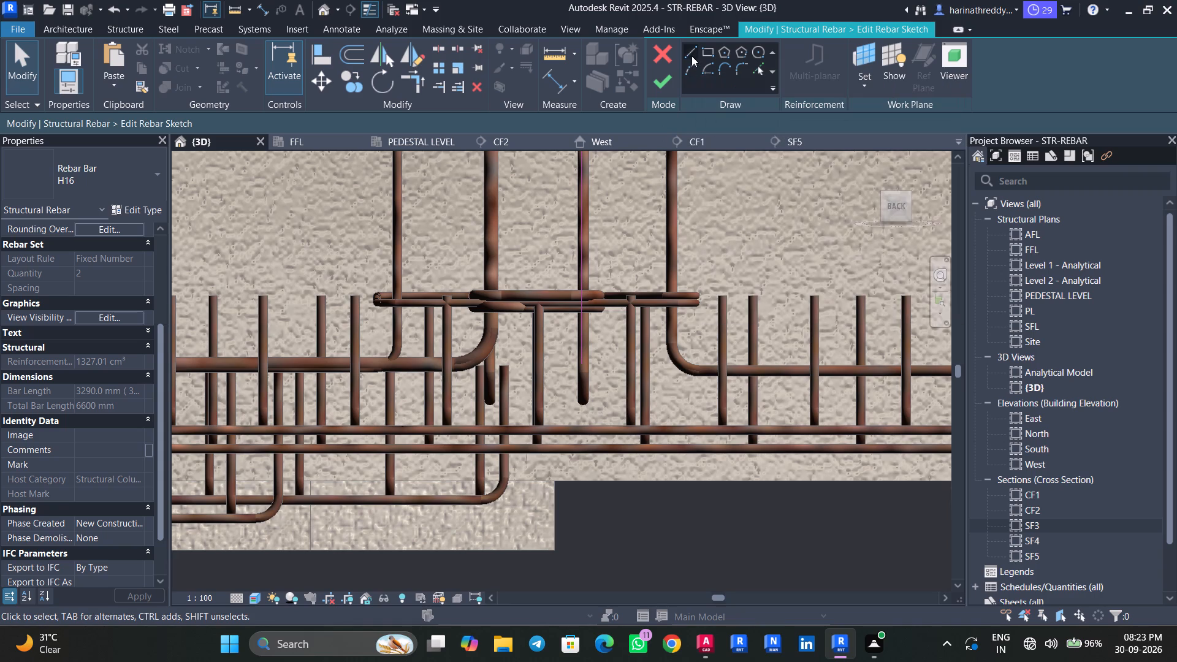
pyautogui.scroll(11, 582, 373)
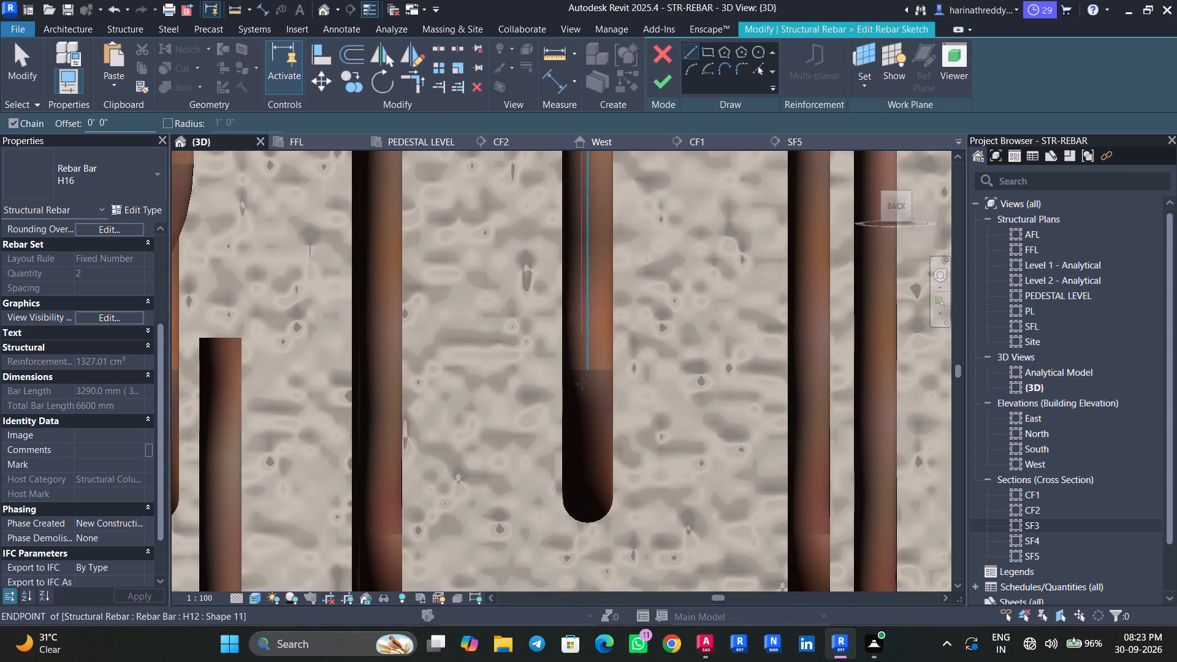
pyautogui.click(259, 596)
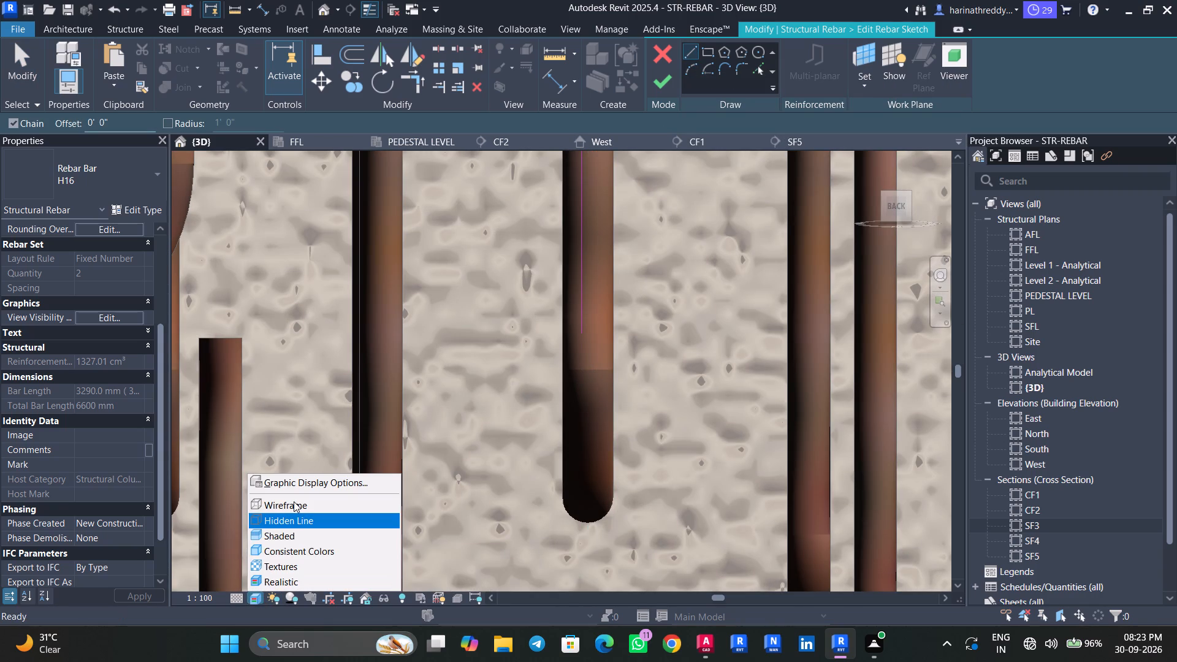
pyautogui.click(295, 512)
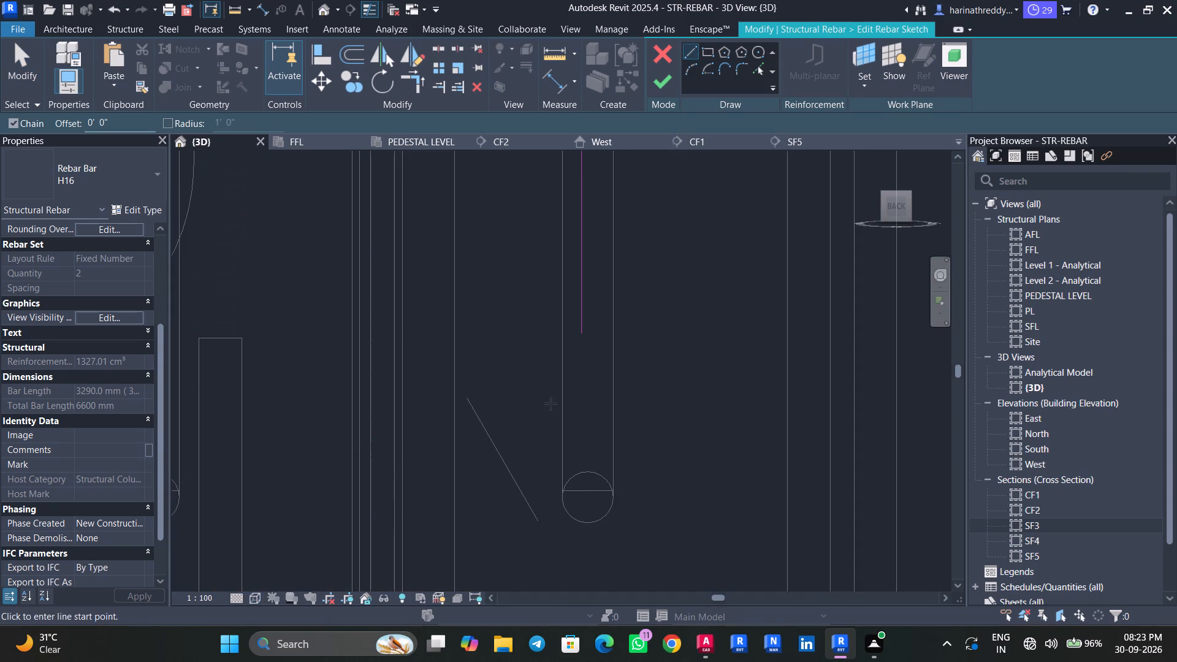
pyautogui.click(582, 333)
pyautogui.scroll(-9, 634, 362)
pyautogui.moveTo(634, 362); pyautogui.dragTo(630, 363, button='middle')
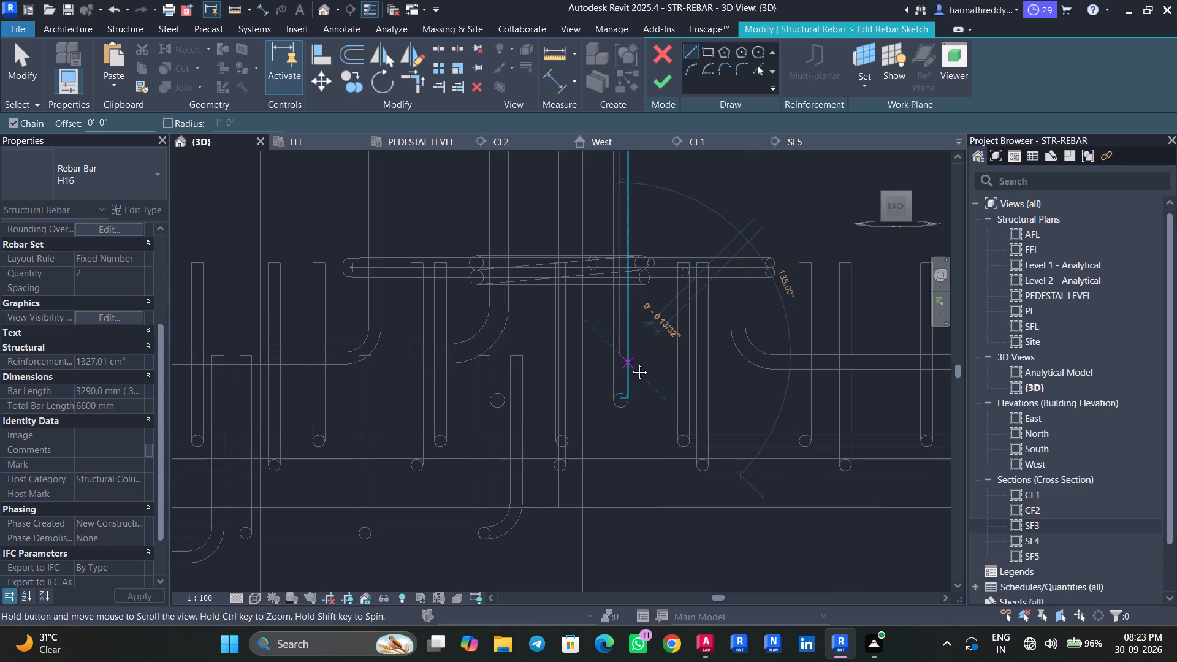
pyautogui.moveTo(630, 363); pyautogui.dragTo(473, 414, button='middle')
pyautogui.scroll(-2, 473, 414)
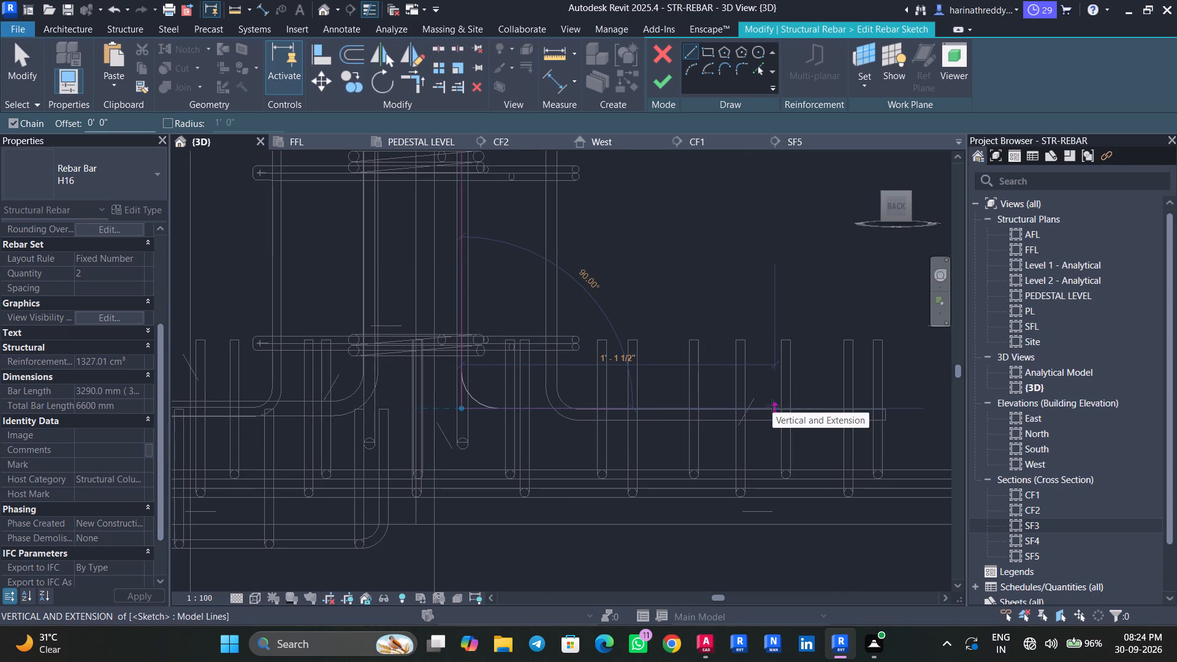
pyautogui.write("1'")
pyautogui.press('Return')
pyautogui.press('Escape')
pyautogui.press('Escape')
pyautogui.press('Escape')
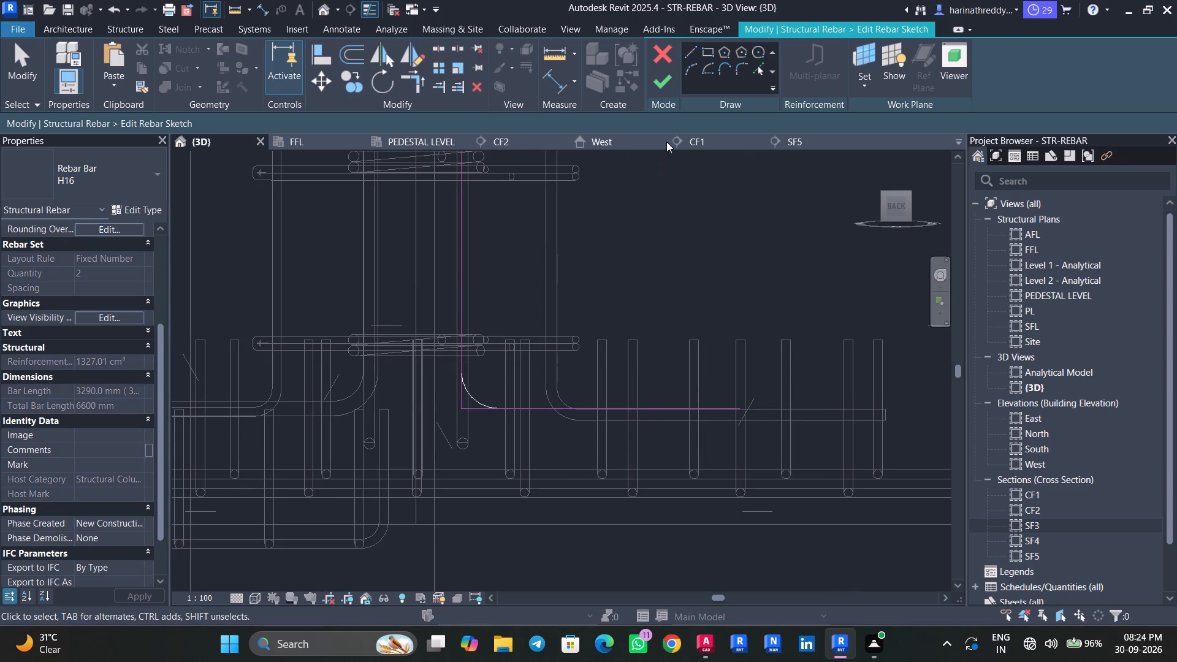
pyautogui.click(671, 79)
# Set the 3D view's visual style back to Realistic with the footing seen at an angle.
pyautogui.scroll(-3, 506, 310)
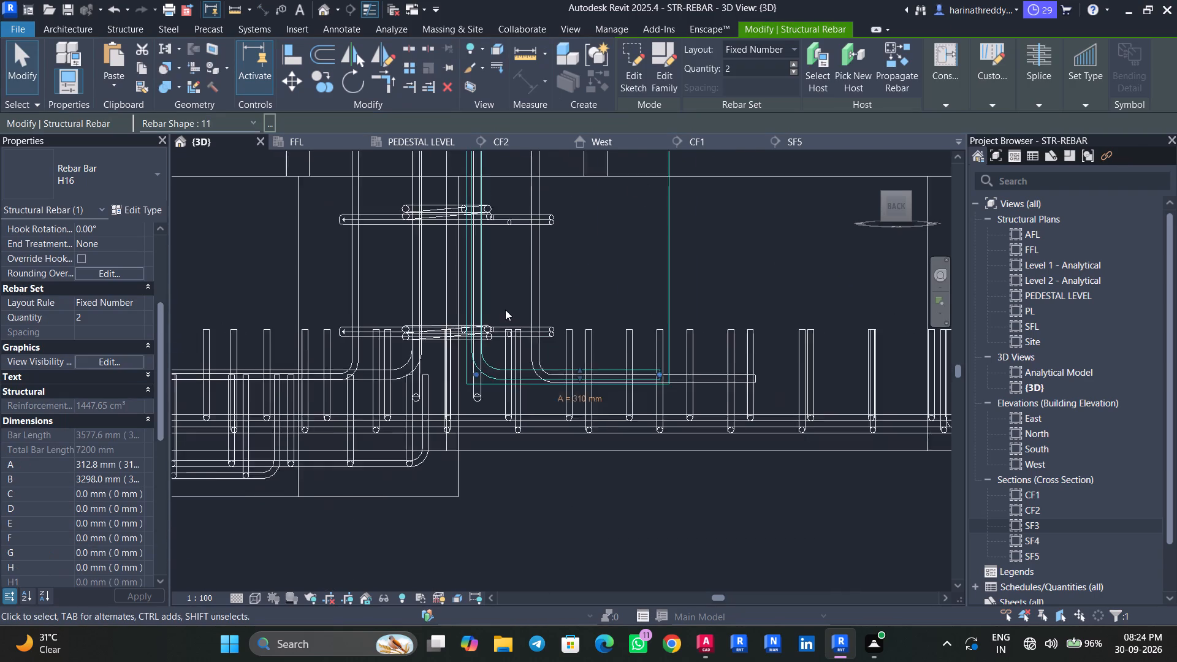
pyautogui.scroll(-9, 505, 310)
pyautogui.keyDown('shift'); pyautogui.moveTo(528, 397); pyautogui.dragTo(448, 569, button='middle'); pyautogui.keyUp('shift')
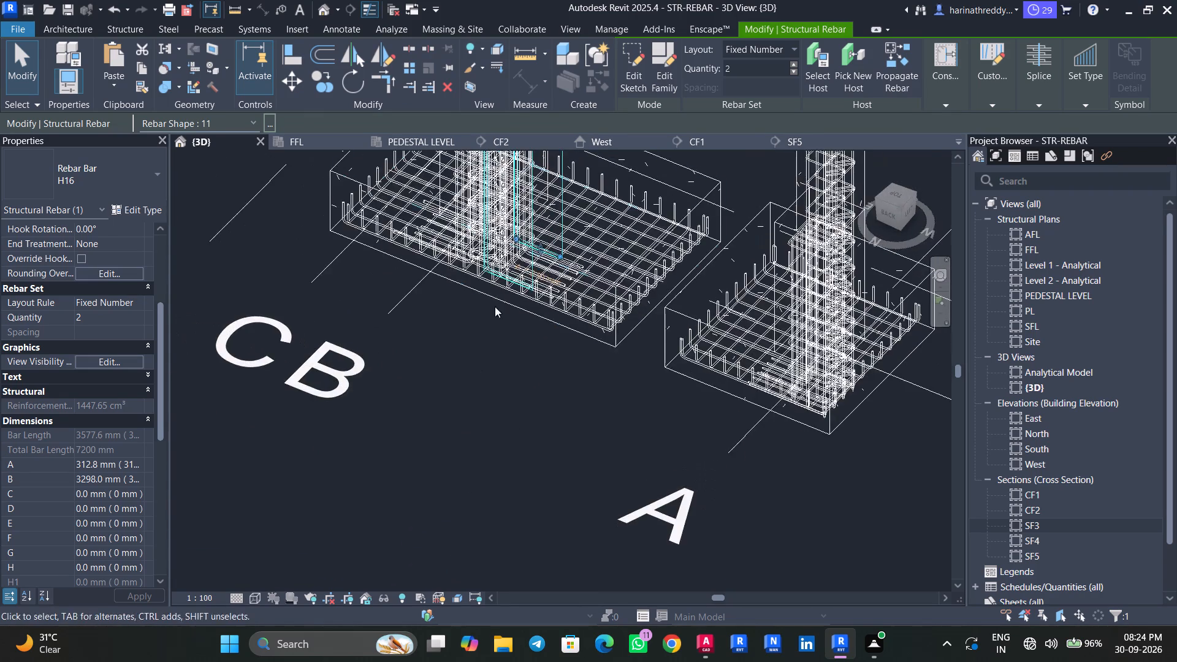
pyautogui.scroll(10, 498, 274)
pyautogui.press('Escape')
pyautogui.press('Escape')
pyautogui.click(242, 595)
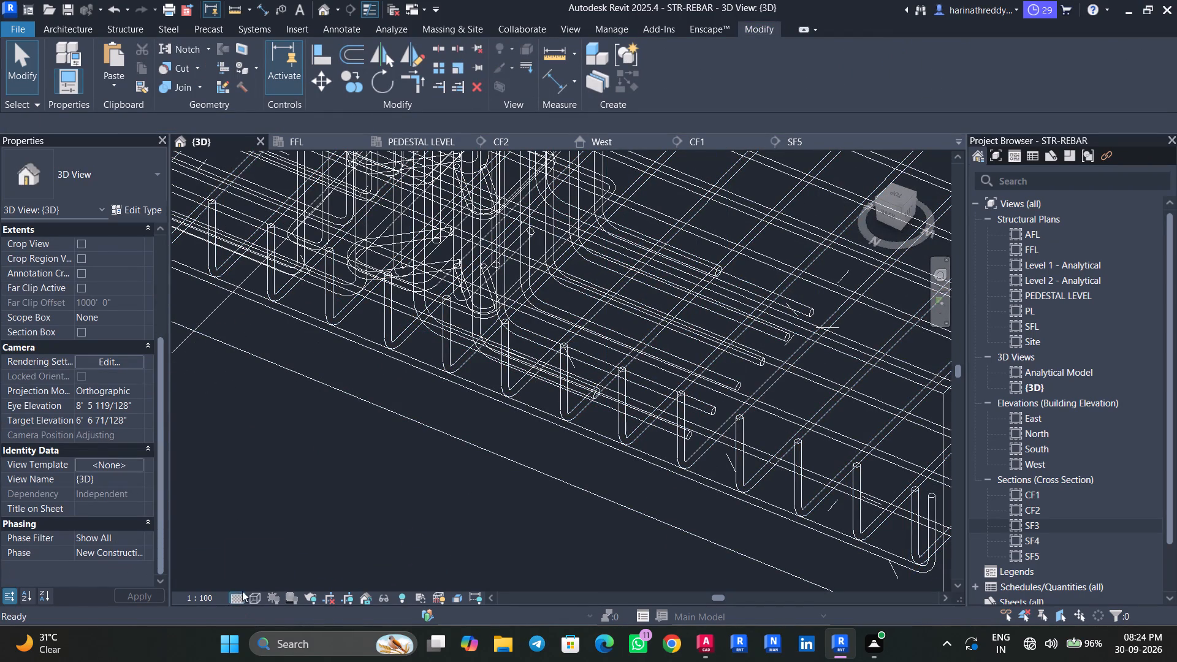
pyautogui.click(245, 581)
pyautogui.click(257, 592)
pyautogui.click(275, 581)
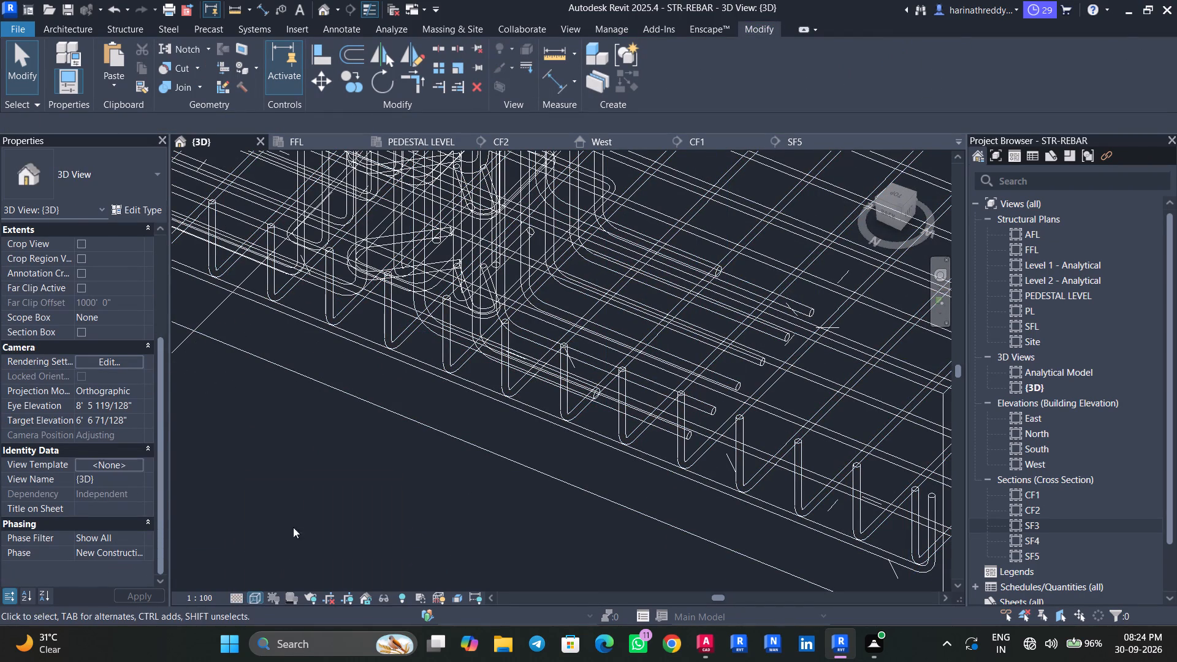
# Examine the bent legs of the column and pedestal bars around the column base in the footing.
pyautogui.moveTo(310, 446); pyautogui.dragTo(301, 512, button='middle')
pyautogui.scroll(7, 493, 362)
pyautogui.scroll(1, 542, 386)
pyautogui.scroll(-11, 542, 386)
pyautogui.scroll(5, 614, 388)
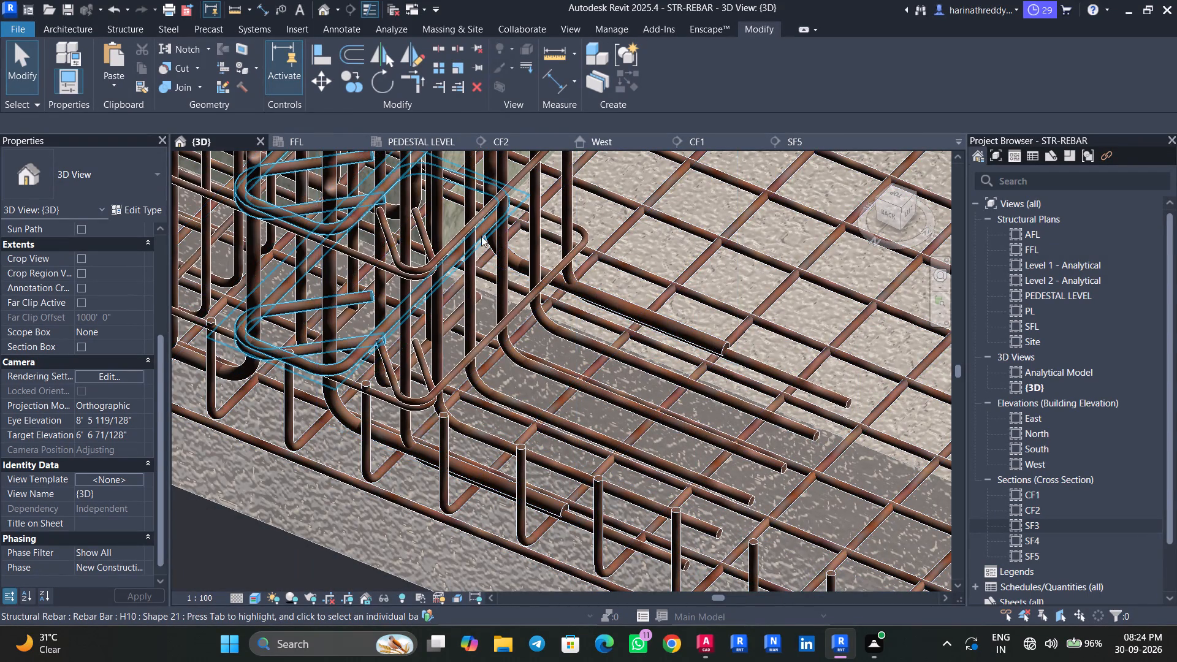
pyautogui.moveTo(478, 199); pyautogui.dragTo(531, 411, button='middle')
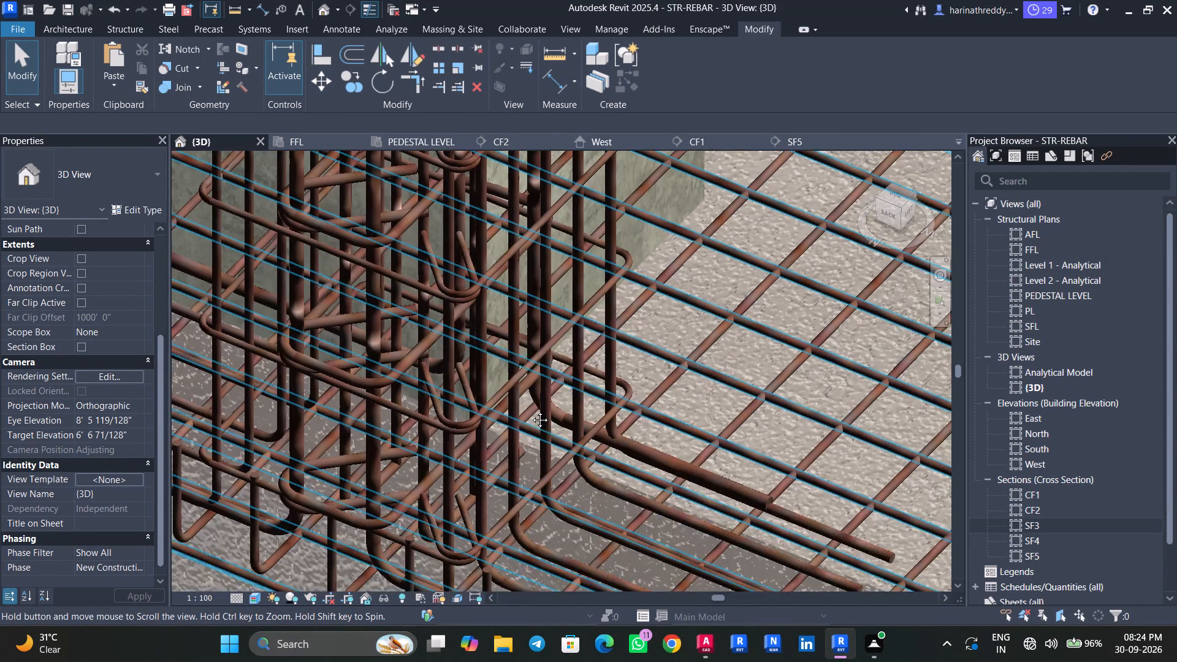
pyautogui.moveTo(531, 411); pyautogui.dragTo(533, 419, button='middle')
pyautogui.press('Escape')
pyautogui.press('Escape')
pyautogui.press('Tab')
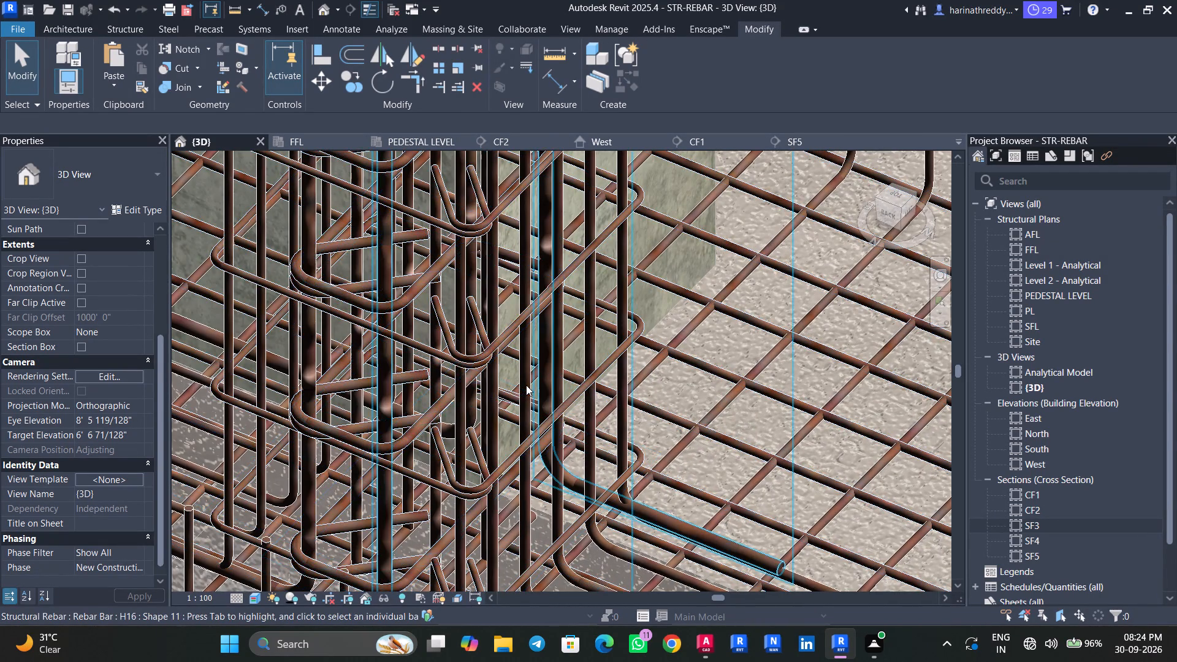
pyautogui.click(526, 385)
pyautogui.scroll(-4, 526, 385)
pyautogui.press('Escape')
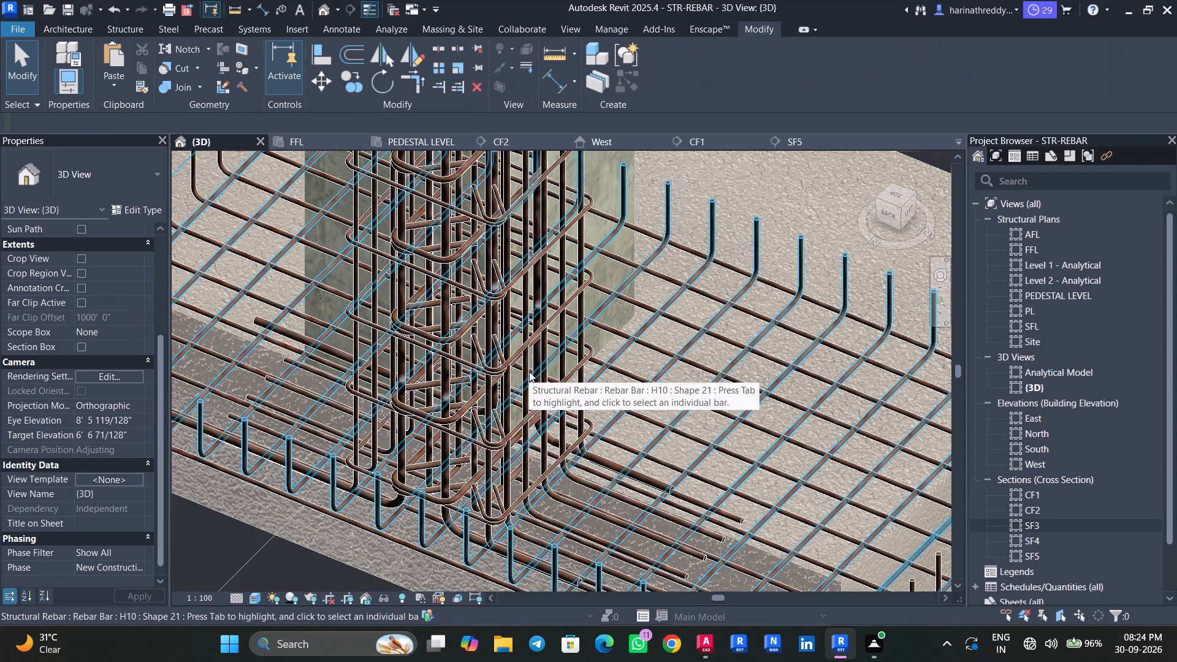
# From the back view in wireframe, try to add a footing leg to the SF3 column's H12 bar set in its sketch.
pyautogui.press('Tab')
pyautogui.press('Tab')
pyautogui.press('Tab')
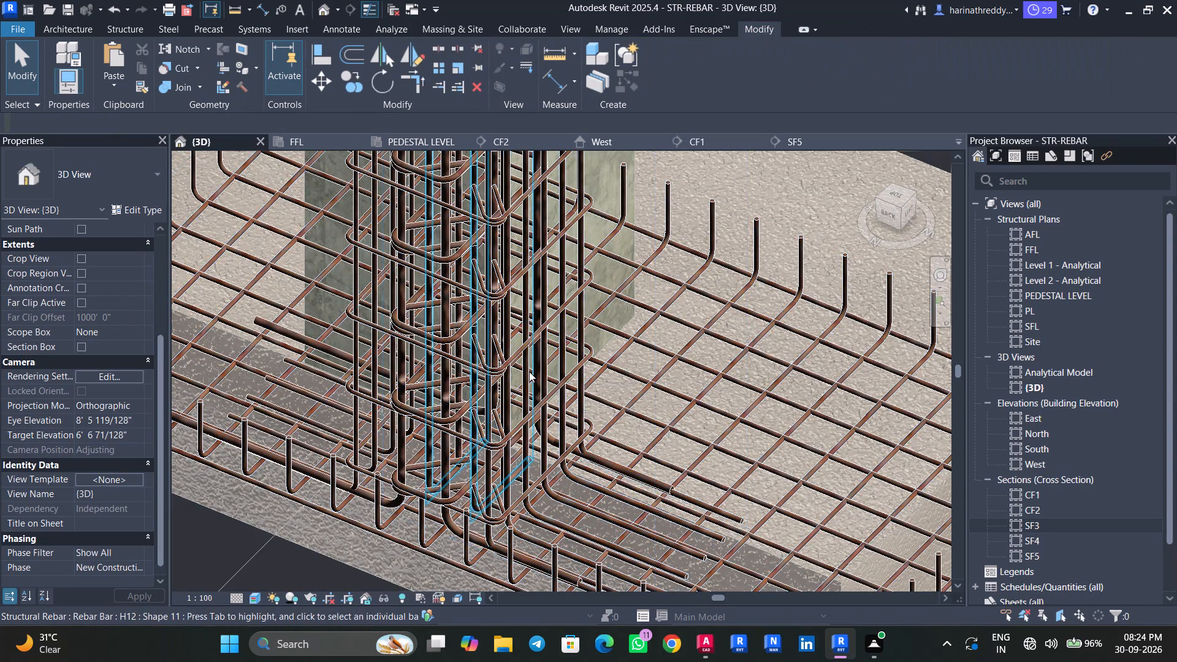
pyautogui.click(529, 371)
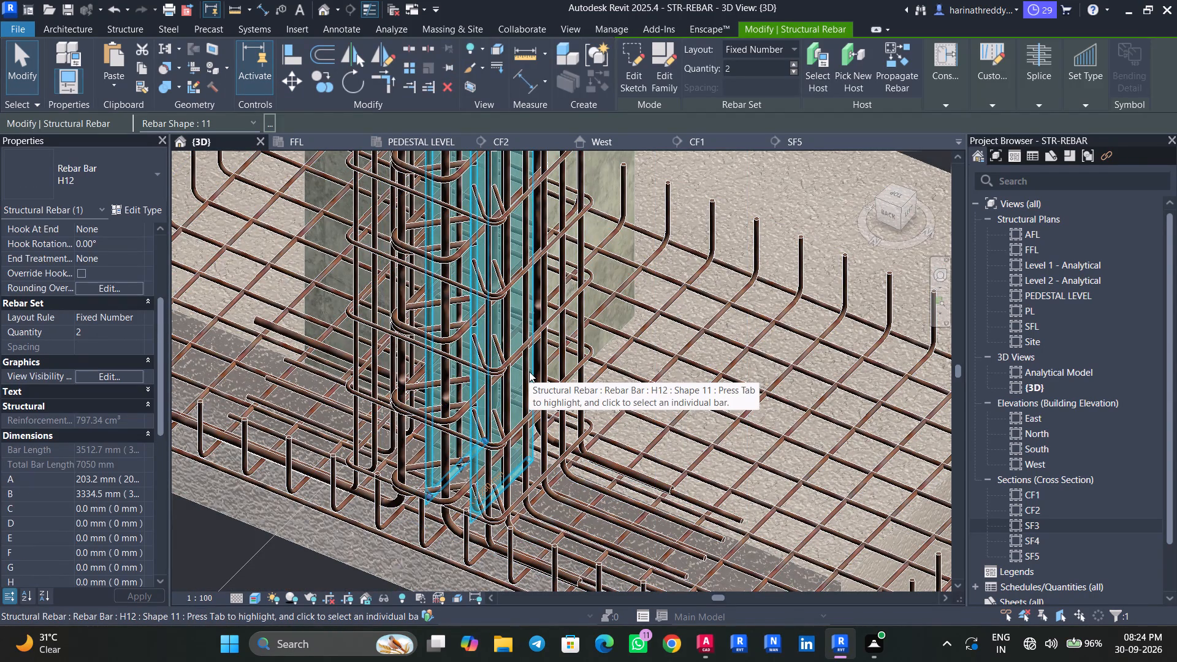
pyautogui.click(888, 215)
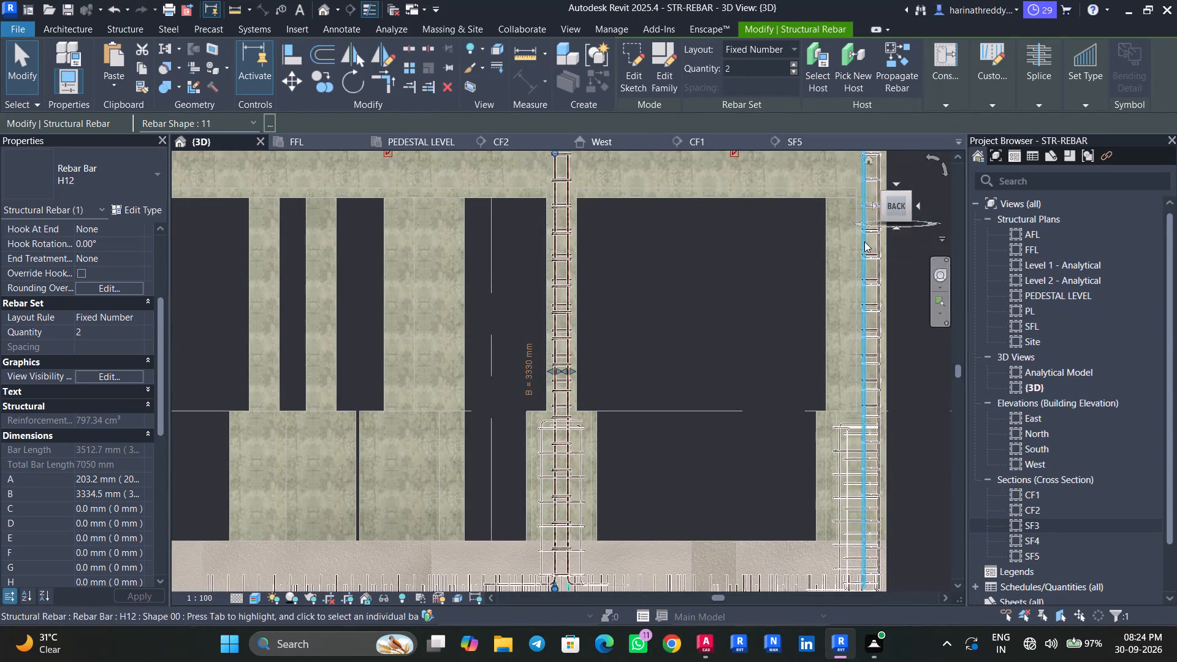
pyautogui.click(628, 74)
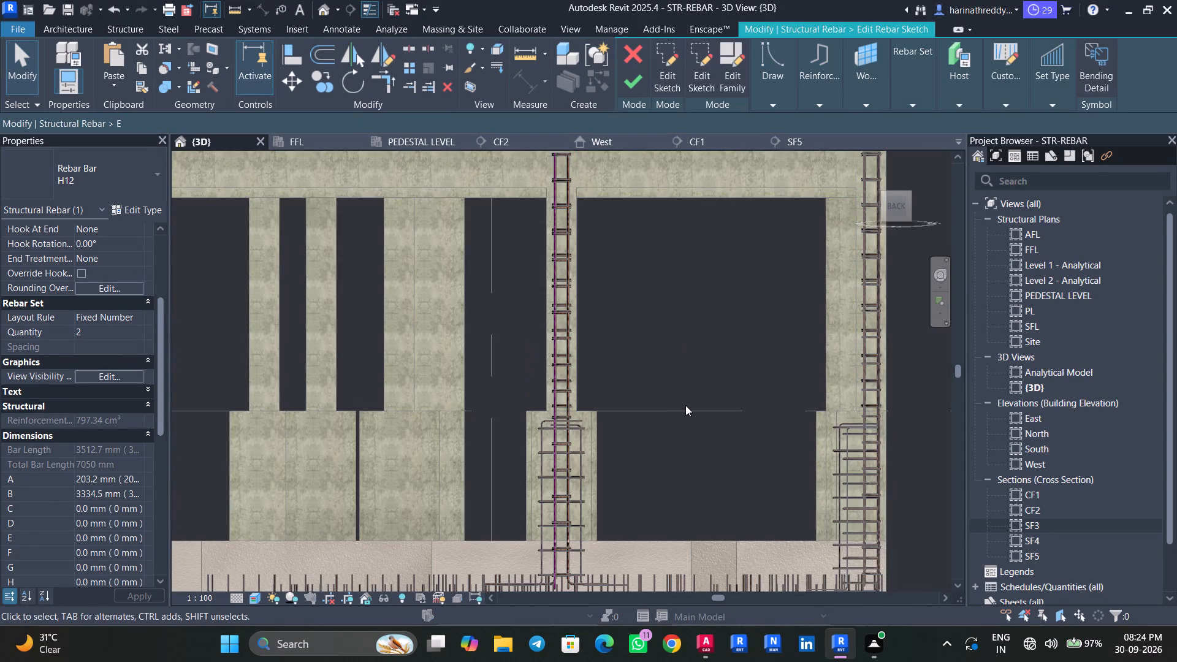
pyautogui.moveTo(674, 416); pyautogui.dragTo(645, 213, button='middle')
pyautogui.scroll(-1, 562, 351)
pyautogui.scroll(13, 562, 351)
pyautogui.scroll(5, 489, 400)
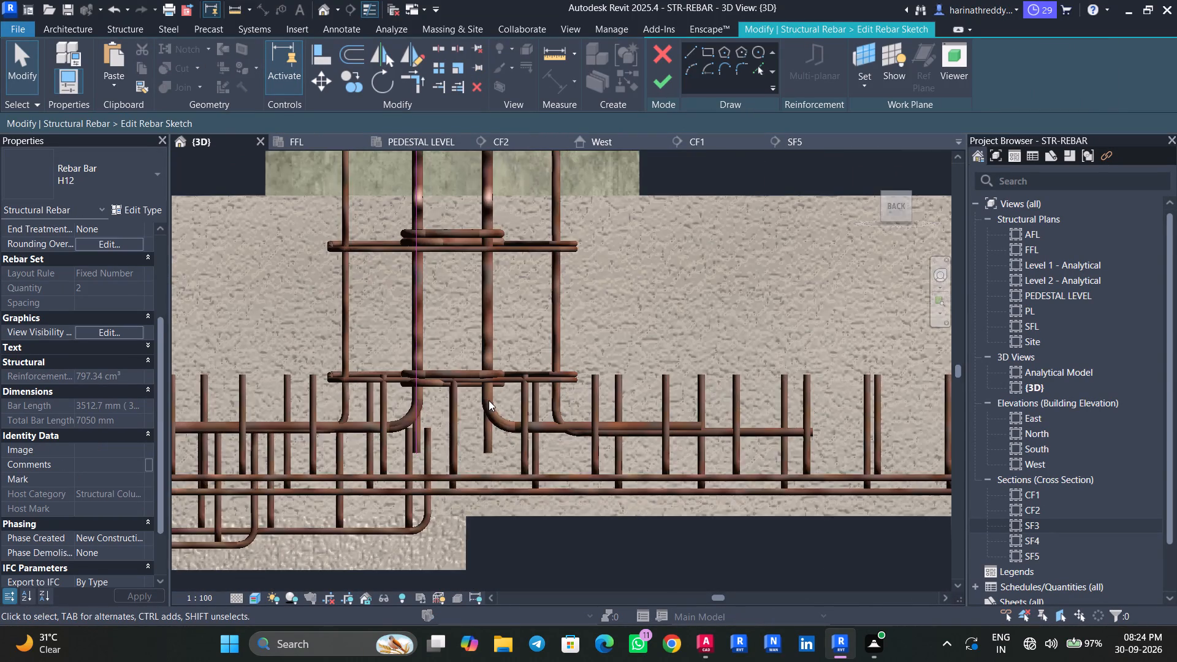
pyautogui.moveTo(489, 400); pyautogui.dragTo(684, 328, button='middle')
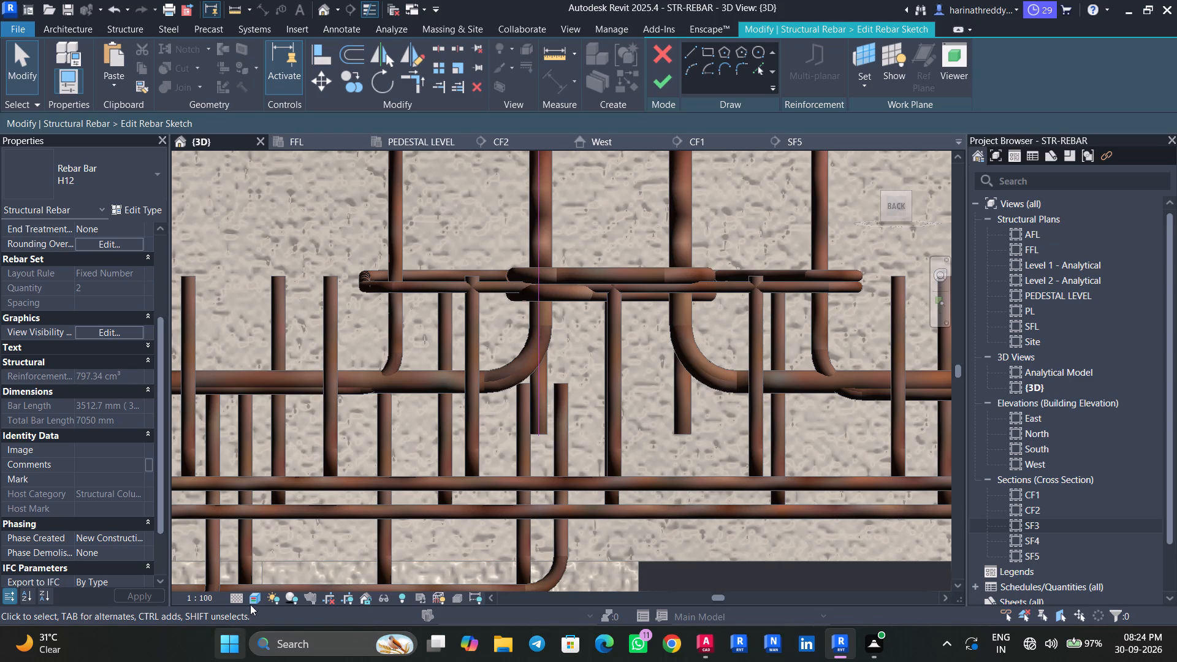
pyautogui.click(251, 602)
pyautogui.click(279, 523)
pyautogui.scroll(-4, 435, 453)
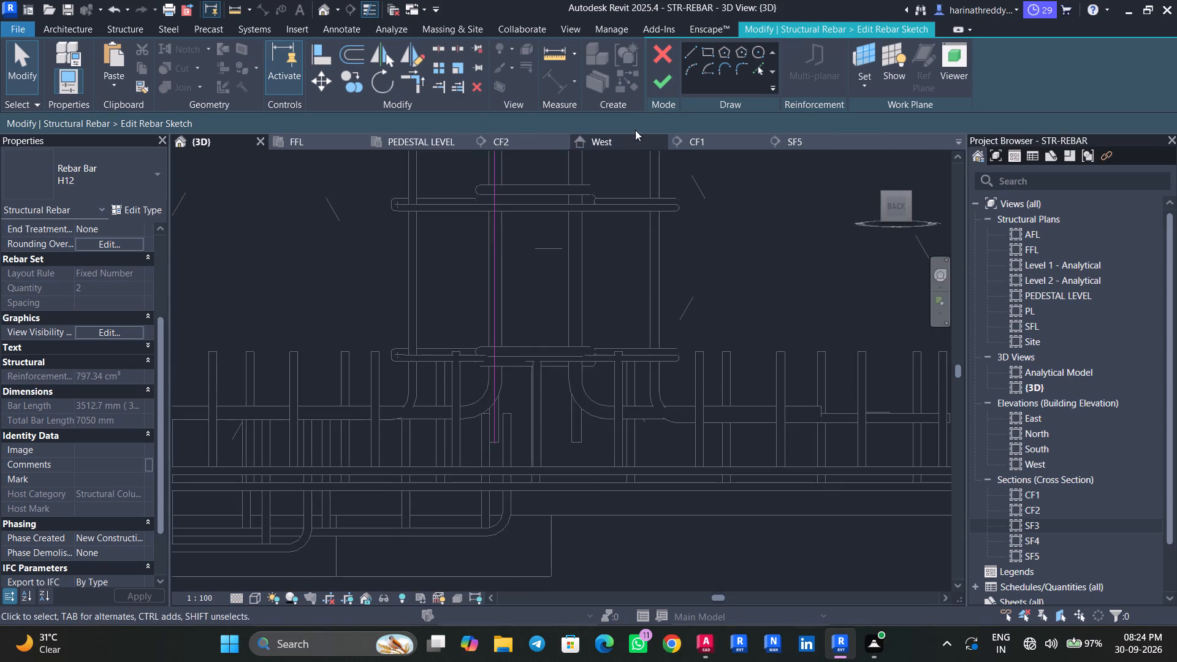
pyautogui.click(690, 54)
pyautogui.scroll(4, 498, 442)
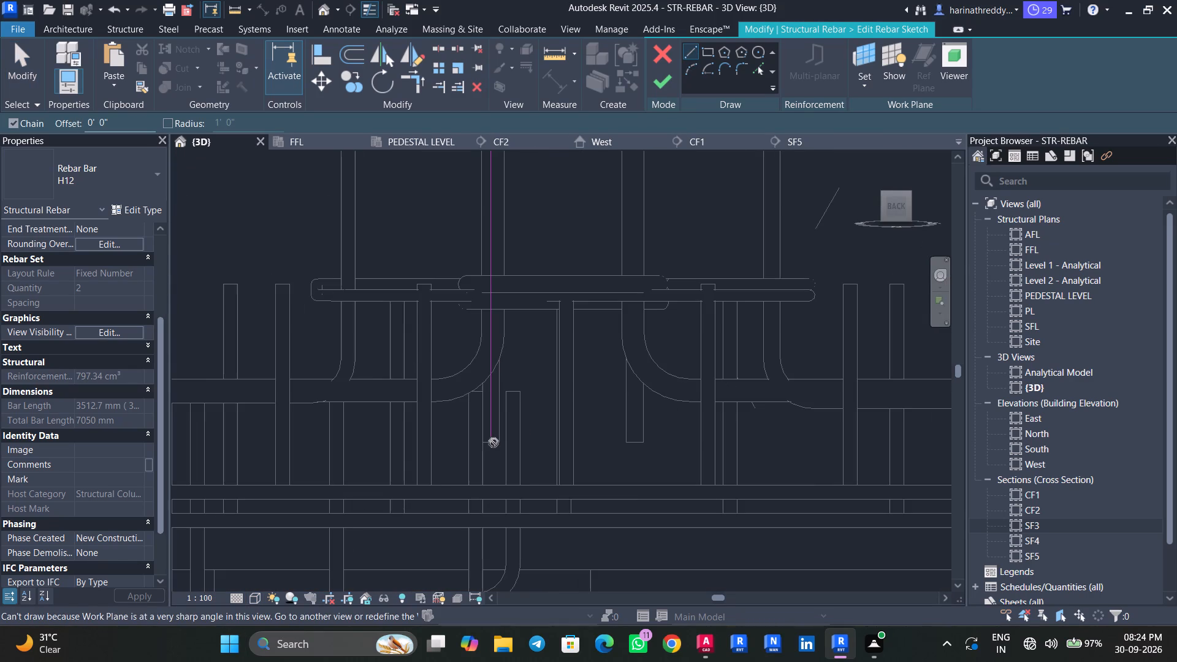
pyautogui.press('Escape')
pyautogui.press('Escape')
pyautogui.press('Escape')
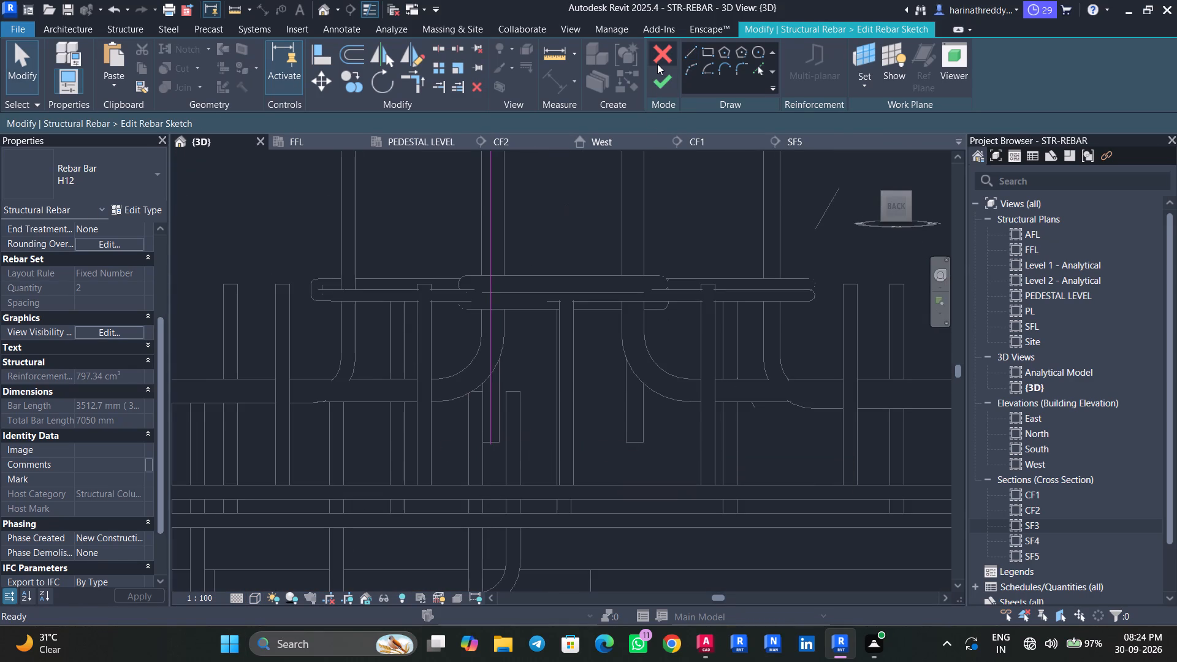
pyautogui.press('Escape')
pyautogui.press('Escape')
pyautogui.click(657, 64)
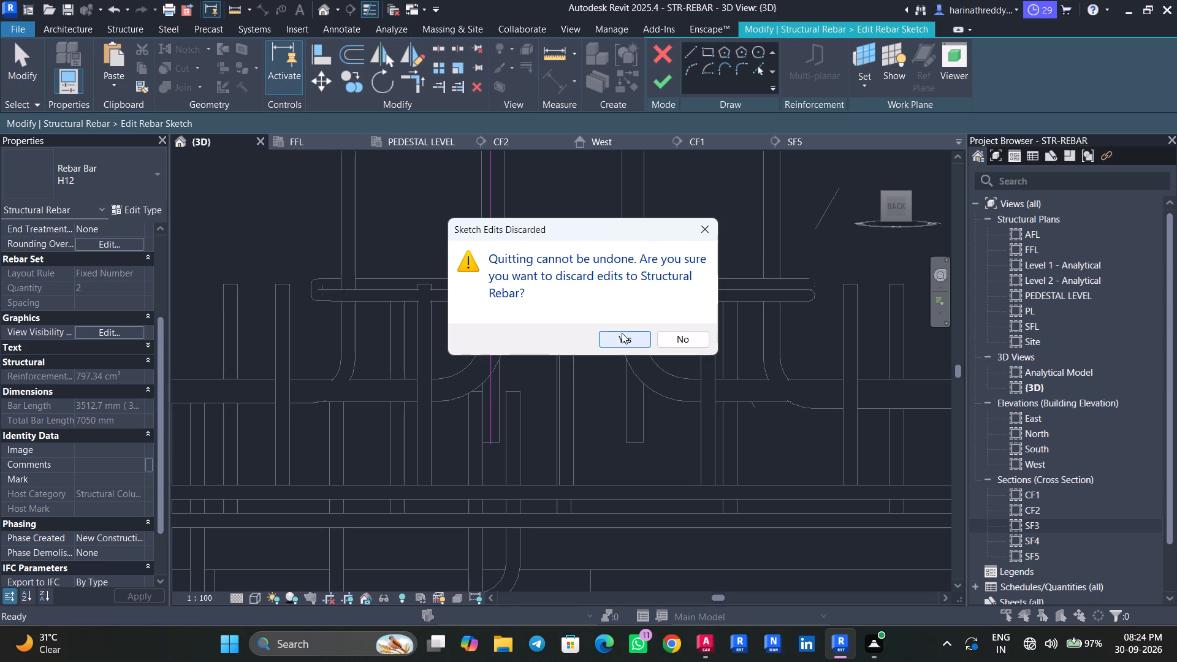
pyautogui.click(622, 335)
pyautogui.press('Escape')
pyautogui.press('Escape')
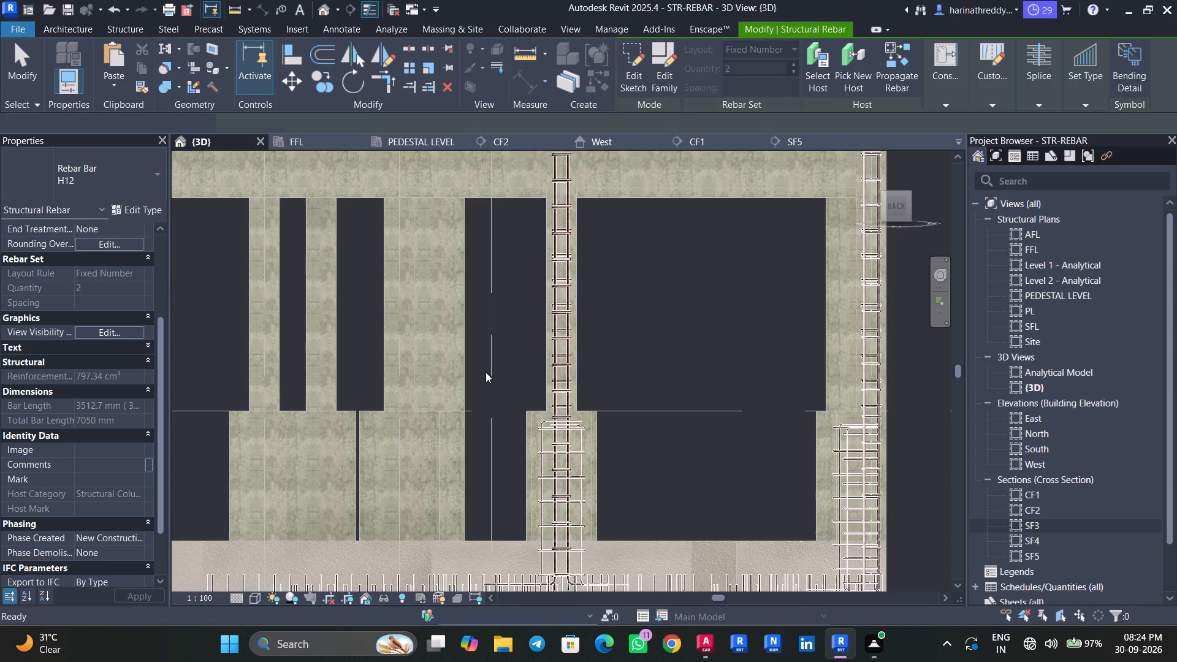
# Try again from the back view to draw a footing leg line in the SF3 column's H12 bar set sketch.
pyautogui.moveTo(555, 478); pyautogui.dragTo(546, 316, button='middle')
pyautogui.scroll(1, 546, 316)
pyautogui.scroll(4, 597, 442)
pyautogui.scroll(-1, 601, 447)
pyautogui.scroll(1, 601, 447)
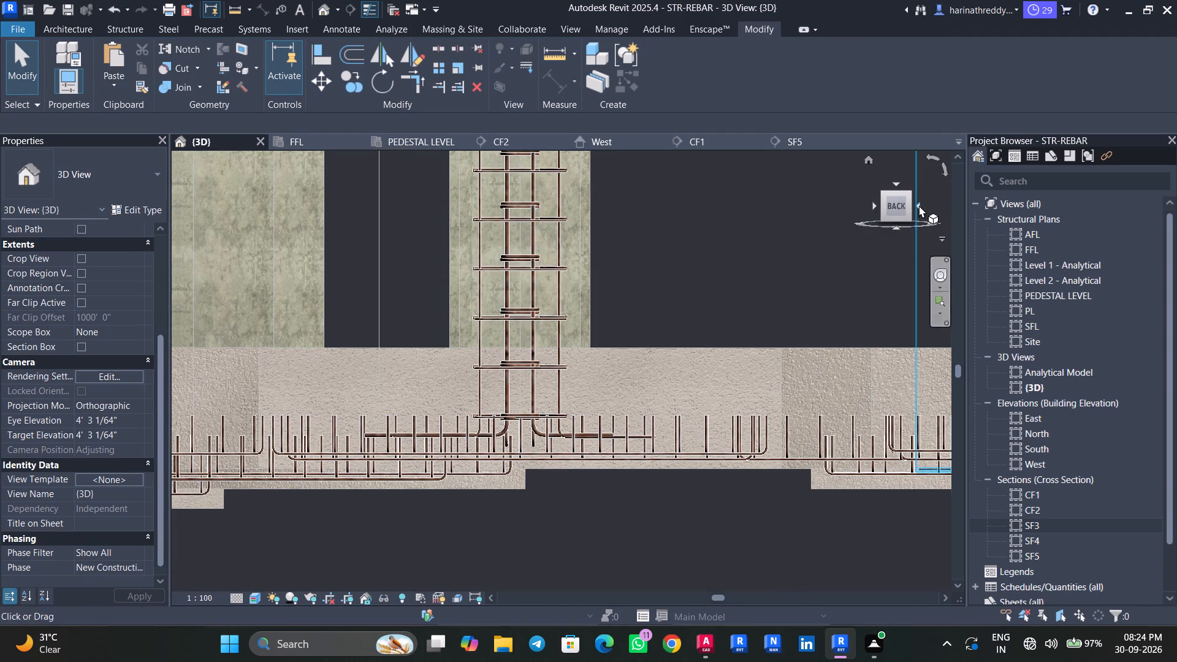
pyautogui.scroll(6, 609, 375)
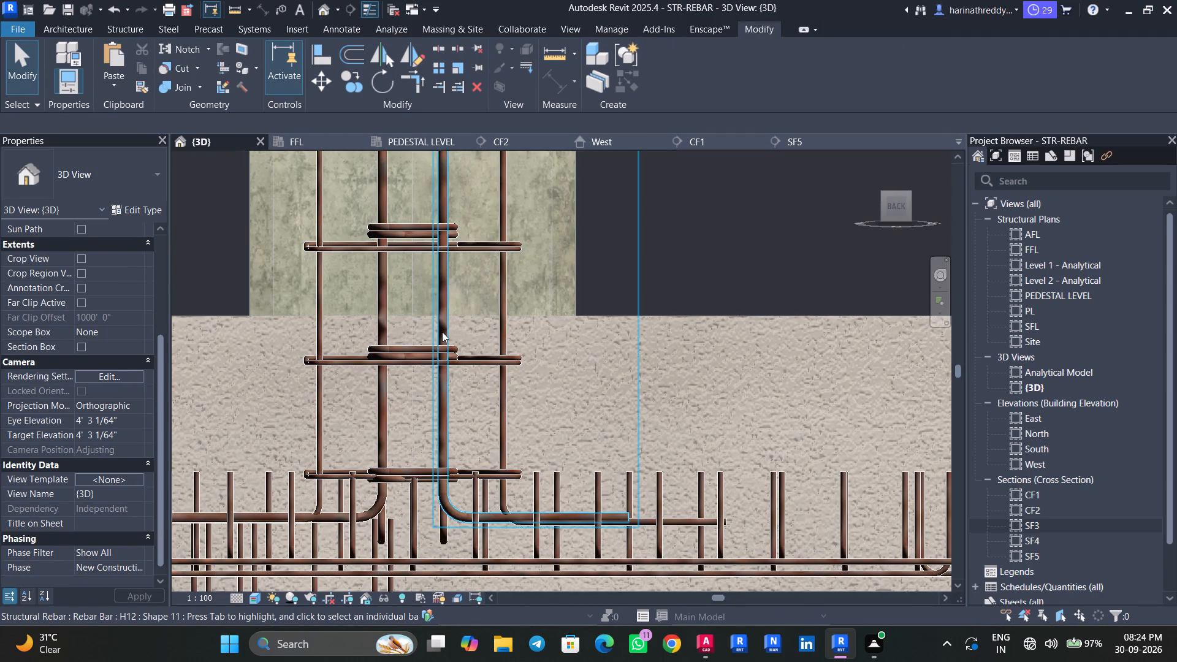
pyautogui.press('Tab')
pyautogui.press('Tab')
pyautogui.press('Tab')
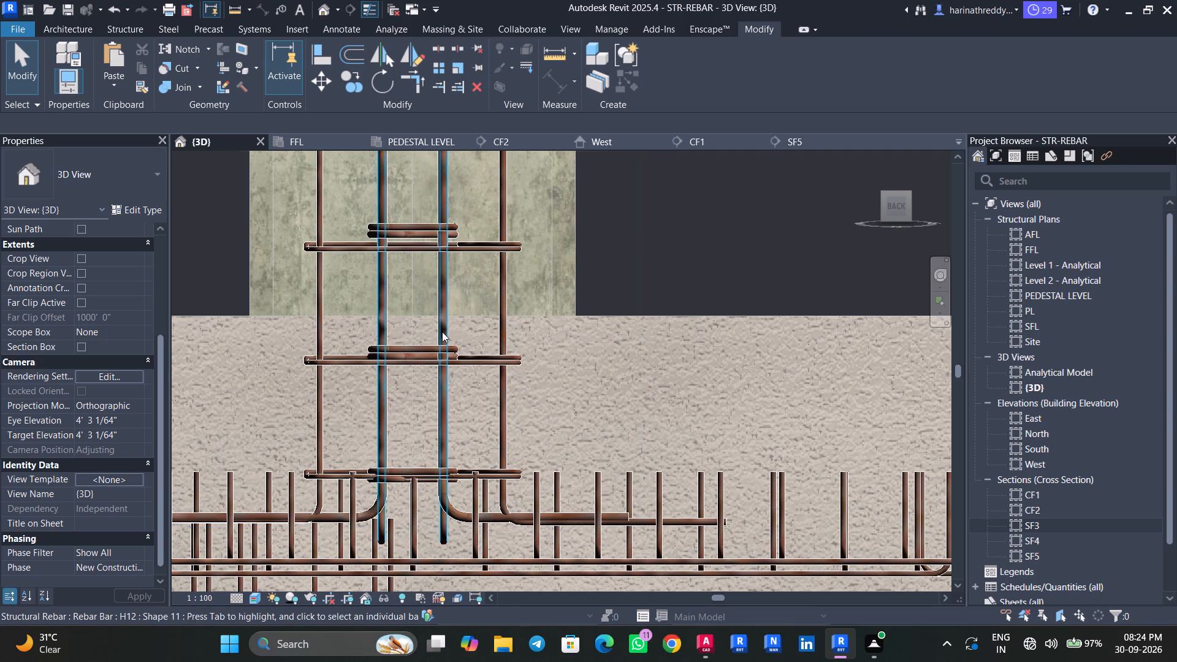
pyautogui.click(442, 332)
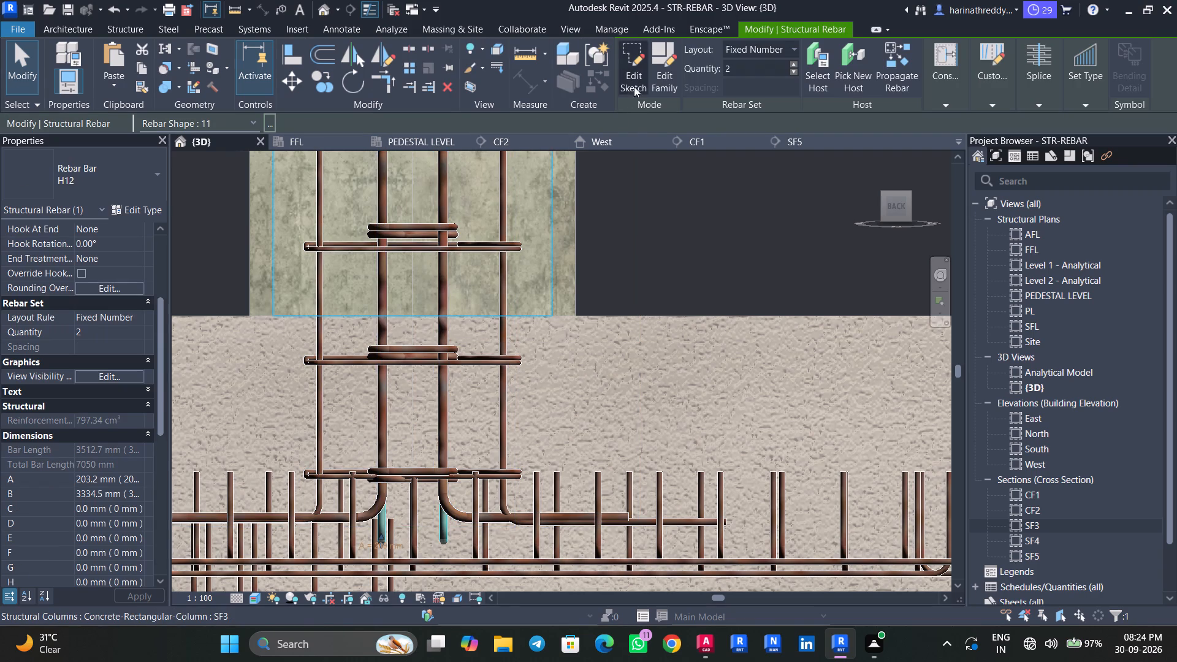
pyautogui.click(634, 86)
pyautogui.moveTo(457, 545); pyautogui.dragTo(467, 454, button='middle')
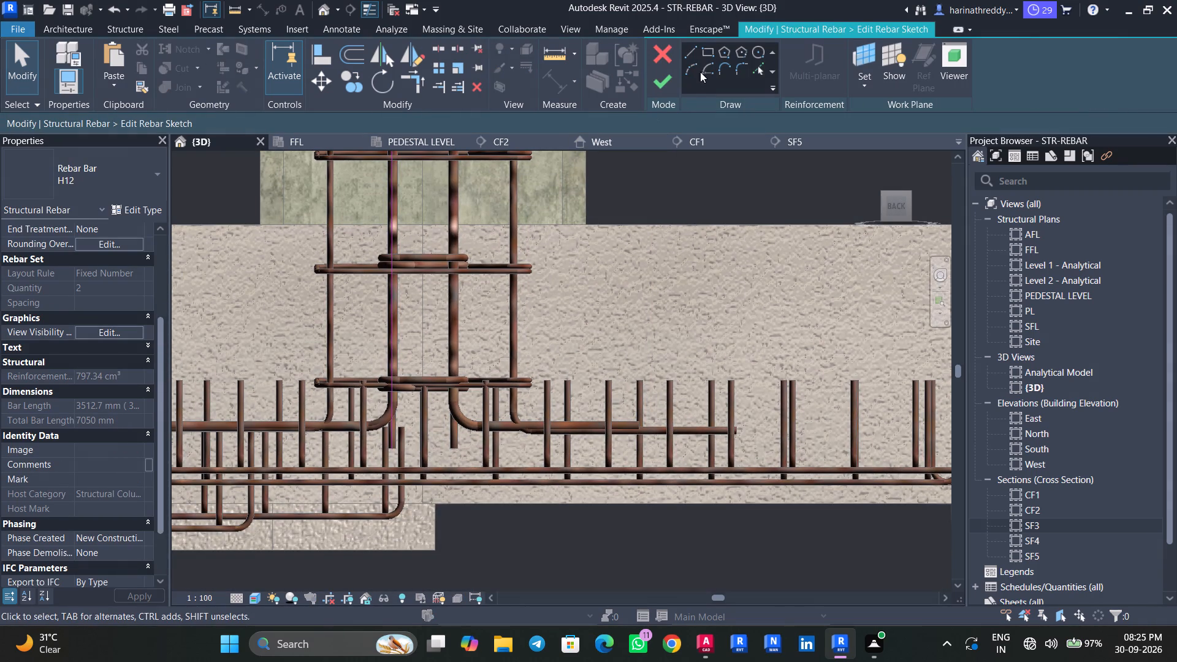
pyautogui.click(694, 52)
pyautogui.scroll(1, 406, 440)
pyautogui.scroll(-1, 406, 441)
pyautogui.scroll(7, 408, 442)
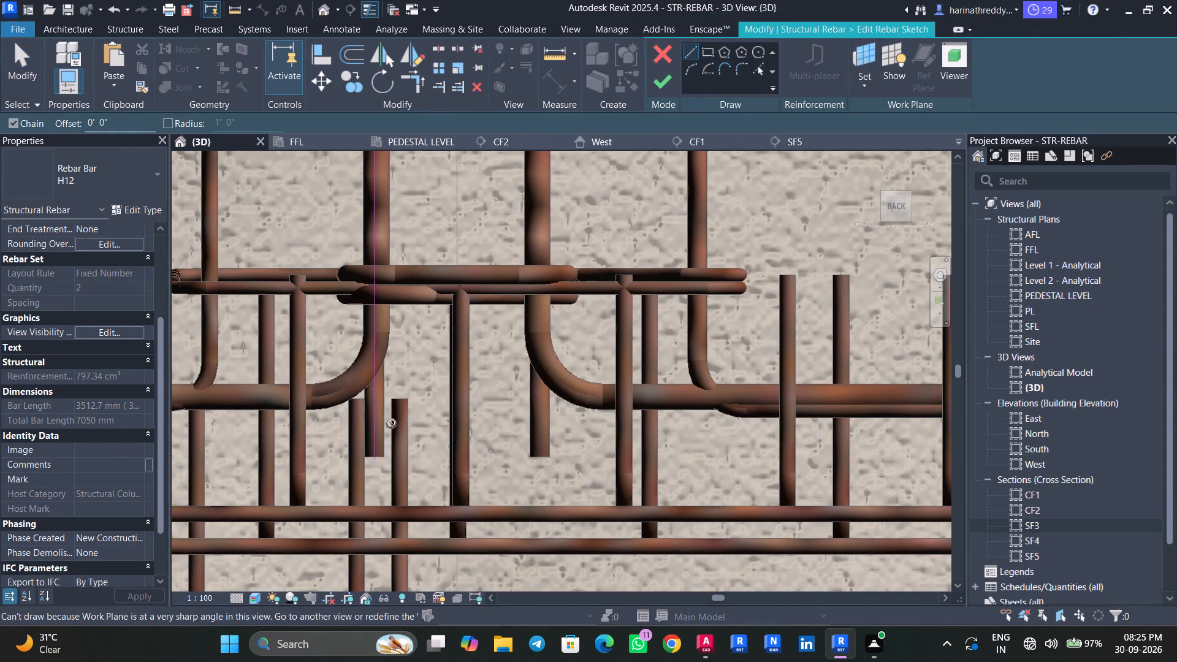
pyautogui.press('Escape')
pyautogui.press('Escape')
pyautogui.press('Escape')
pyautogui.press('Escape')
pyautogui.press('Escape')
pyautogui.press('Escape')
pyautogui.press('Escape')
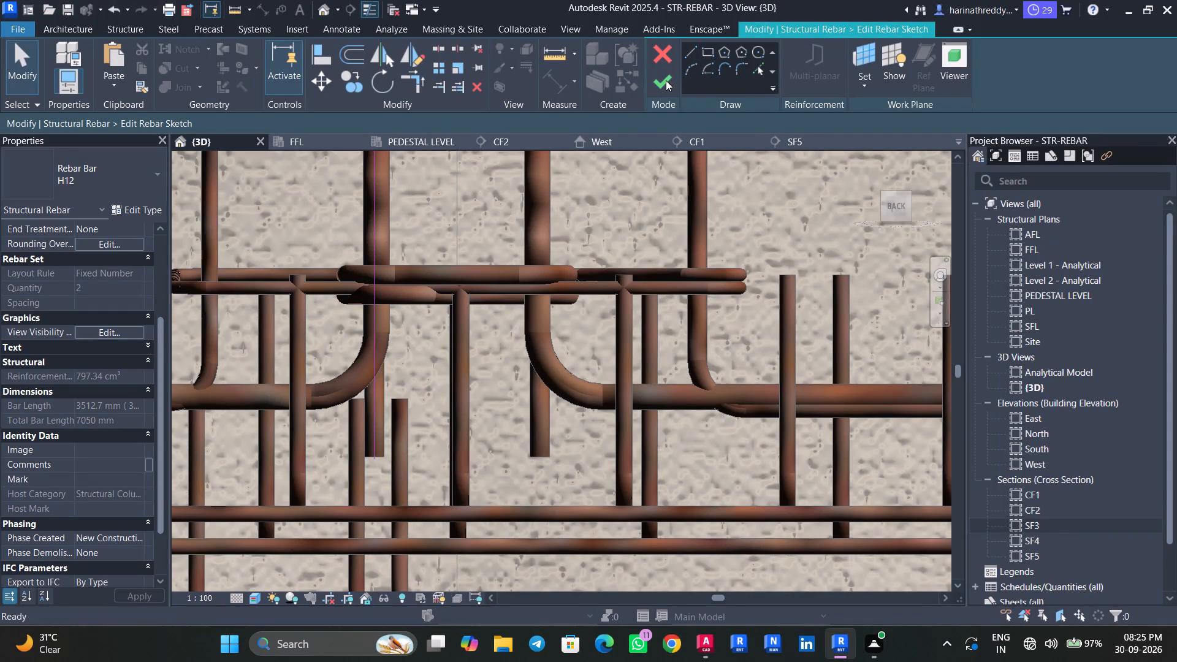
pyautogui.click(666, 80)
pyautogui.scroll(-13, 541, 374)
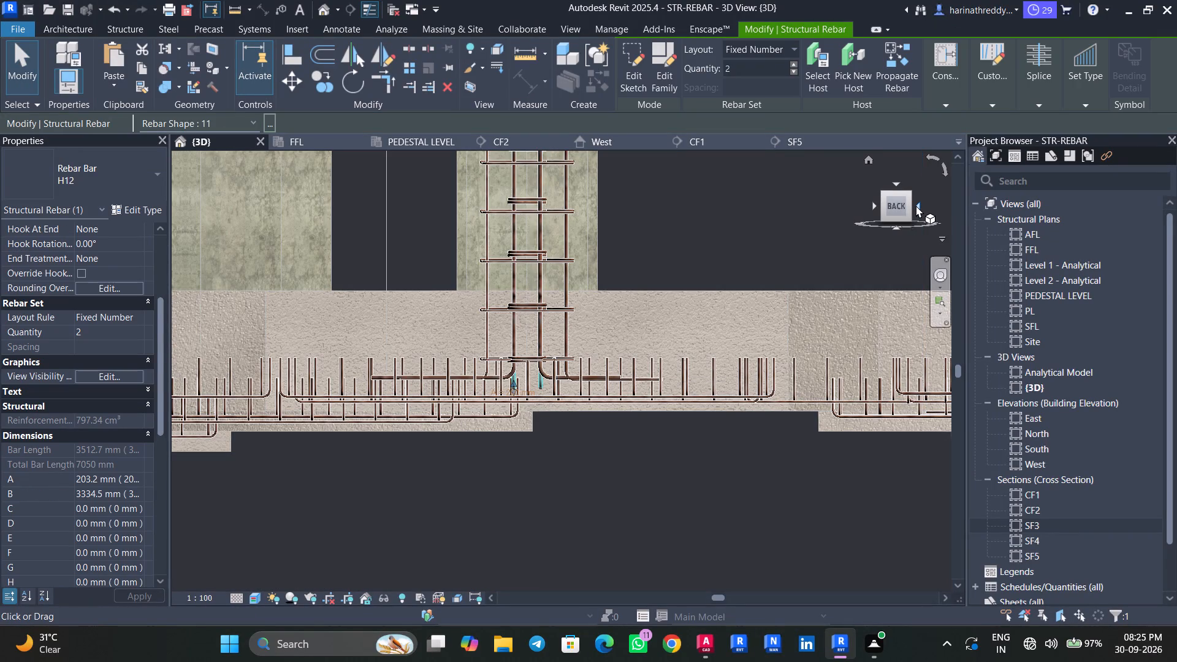
# Examine the column, pedestal and footing reinforcement from the left and front views, checking the F3 pedestal column.
pyautogui.click(916, 205)
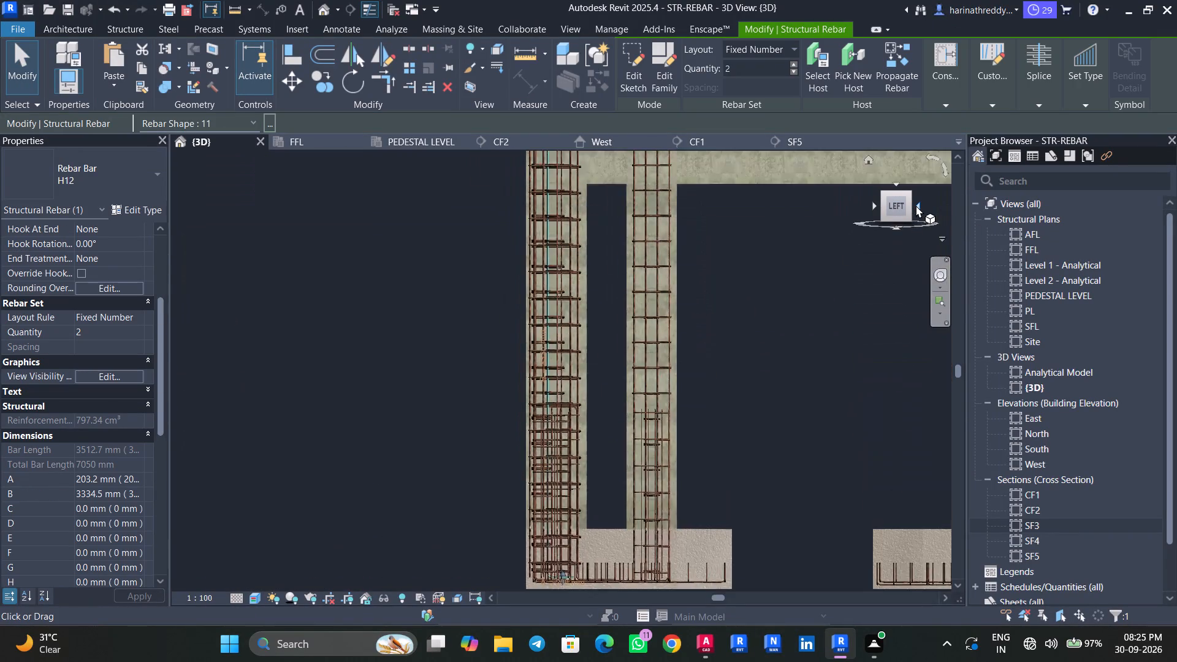
pyautogui.click(916, 205)
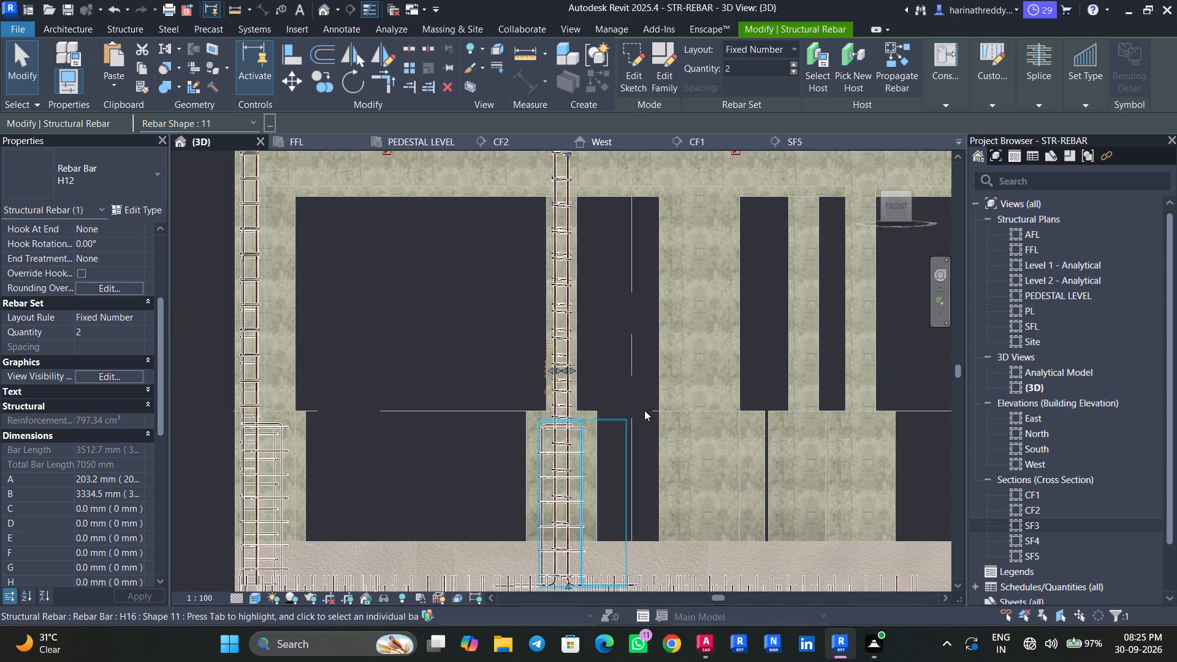
pyautogui.moveTo(622, 387); pyautogui.dragTo(638, 308, button='middle')
pyautogui.scroll(5, 540, 482)
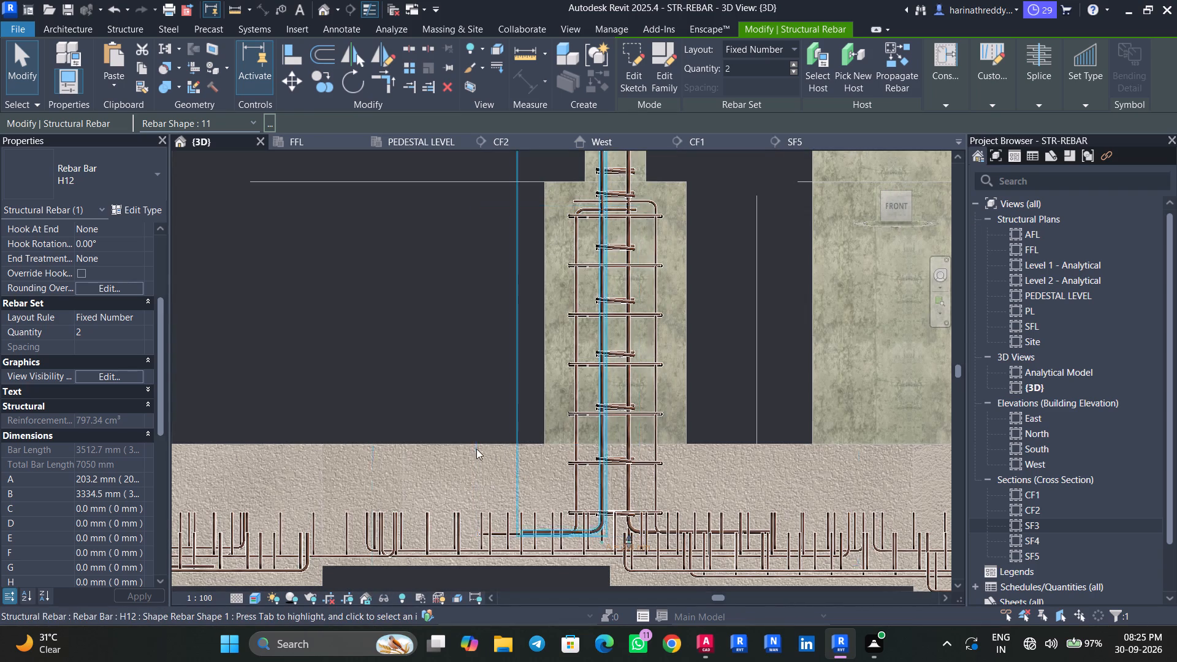
pyautogui.click(419, 451)
pyautogui.moveTo(477, 388); pyautogui.dragTo(390, 489, button='middle')
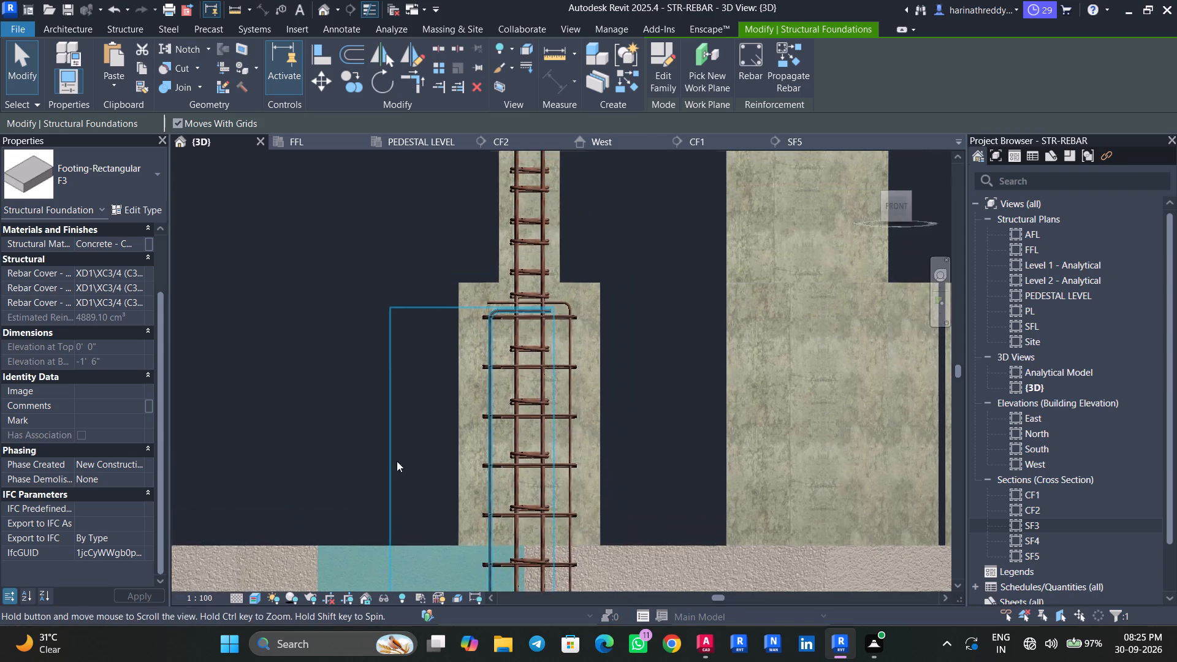
pyautogui.press('Escape')
pyautogui.click(460, 373)
pyautogui.press('Escape')
pyautogui.press('Escape')
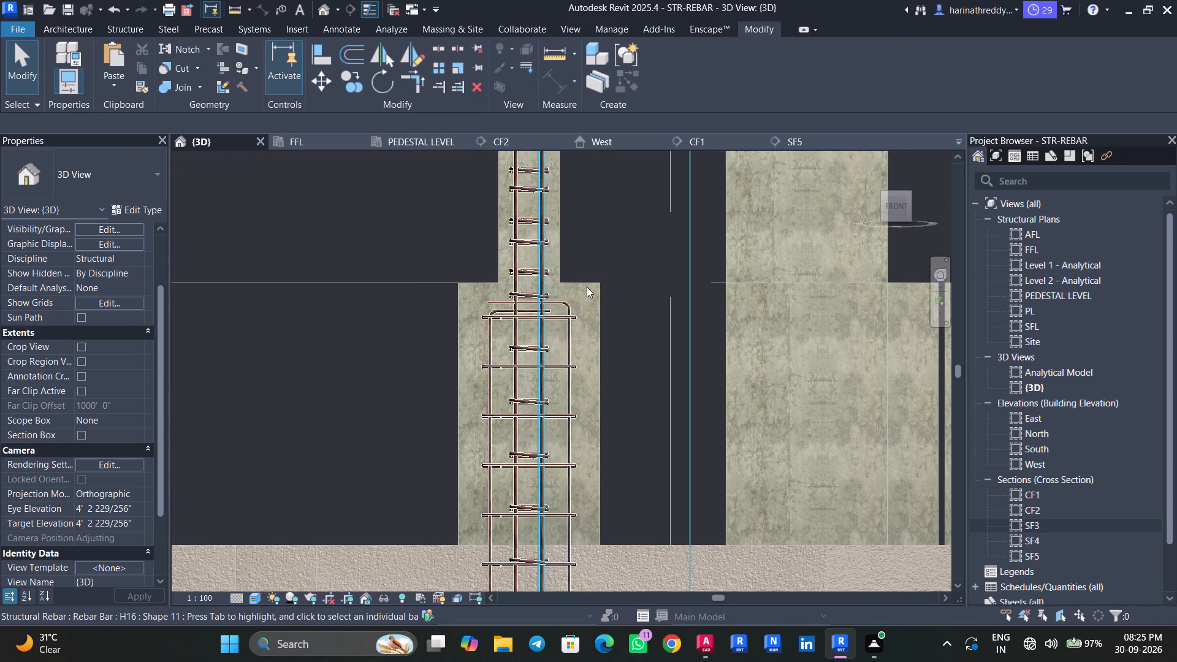
pyautogui.press('Escape')
pyautogui.press('Tab')
pyautogui.click(572, 285)
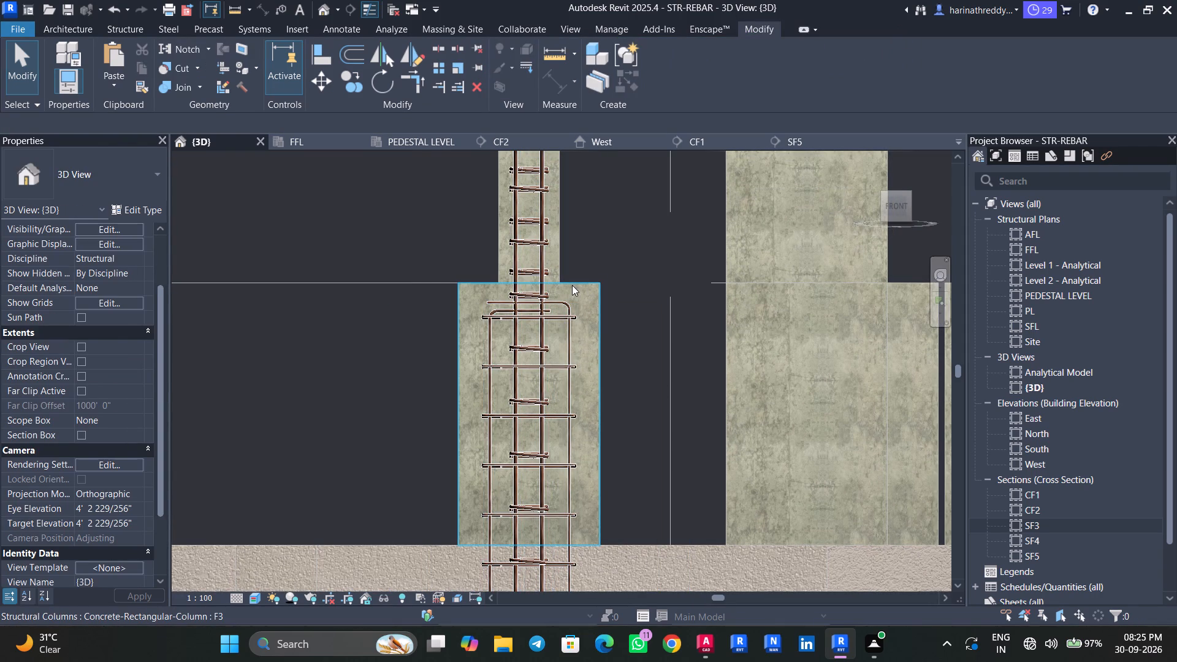
pyautogui.moveTo(626, 359); pyautogui.dragTo(615, 333, button='middle')
pyautogui.scroll(-3, 622, 364)
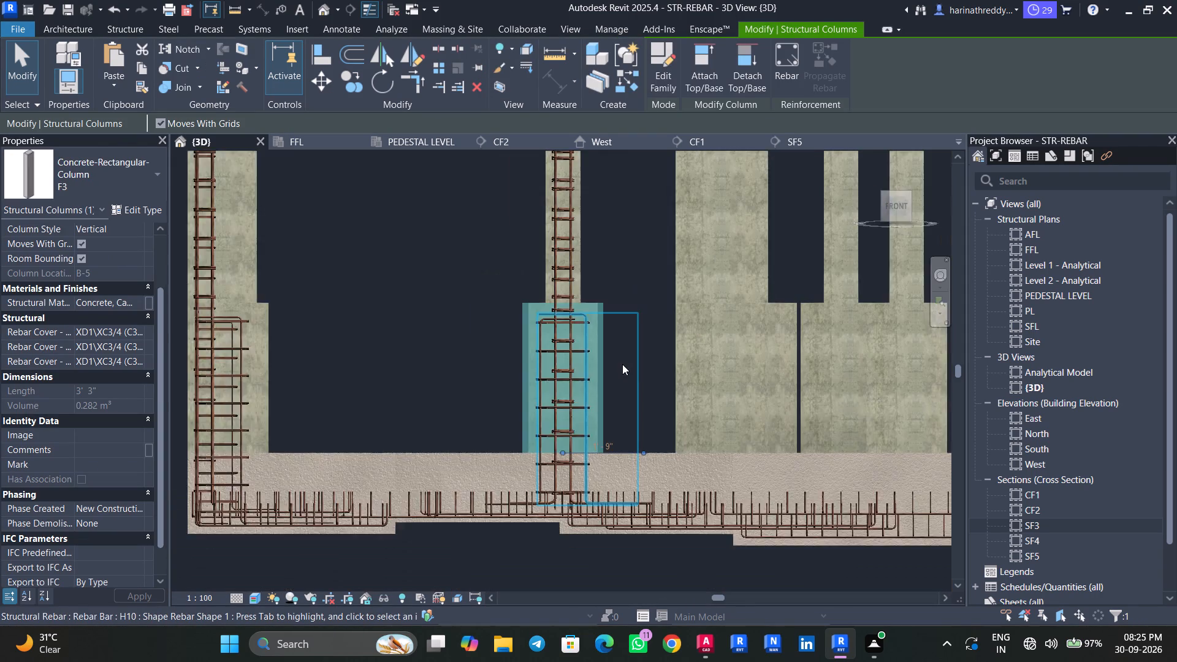
pyautogui.scroll(-2, 622, 364)
pyautogui.press('Escape')
pyautogui.press('Escape')
pyautogui.press('Escape')
pyautogui.press('Escape')
pyautogui.press('Escape')
pyautogui.press('Escape')
pyautogui.press('Escape')
pyautogui.press('Escape')
pyautogui.press('Escape')
pyautogui.press('Escape')
pyautogui.press('Escape')
pyautogui.press('Escape')
pyautogui.press('Escape')
# Examine the SF3 pedestal and its bars at an angle, and the adjacent pedestal's vertical bars from the left view.
pyautogui.moveTo(622, 364); pyautogui.dragTo(636, 399, button='middle')
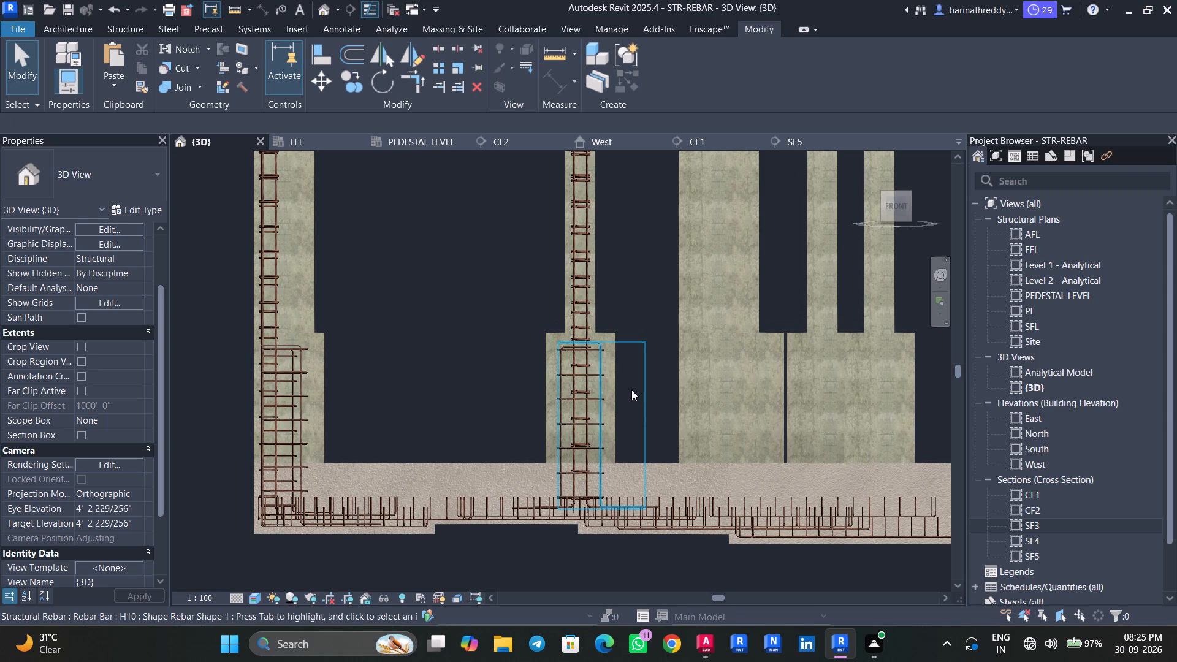
pyautogui.keyDown('shift'); pyautogui.moveTo(631, 390); pyautogui.dragTo(760, 450, button='middle'); pyautogui.keyUp('shift')
pyautogui.press('Escape')
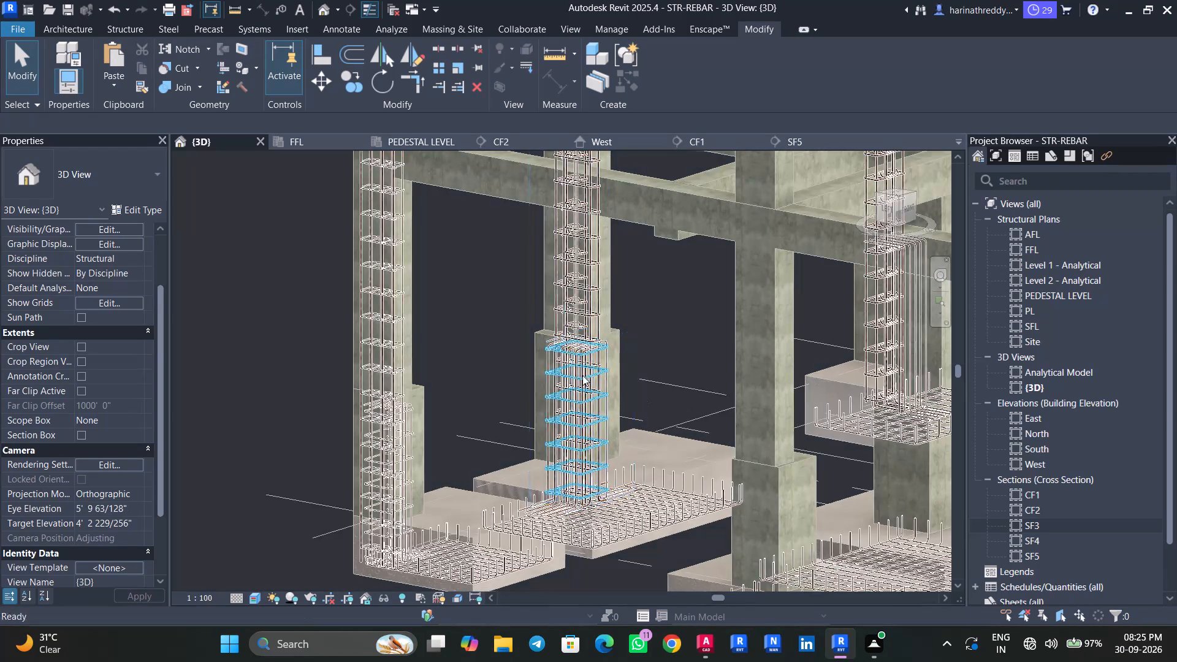
pyautogui.press('Escape')
pyautogui.scroll(5, 551, 343)
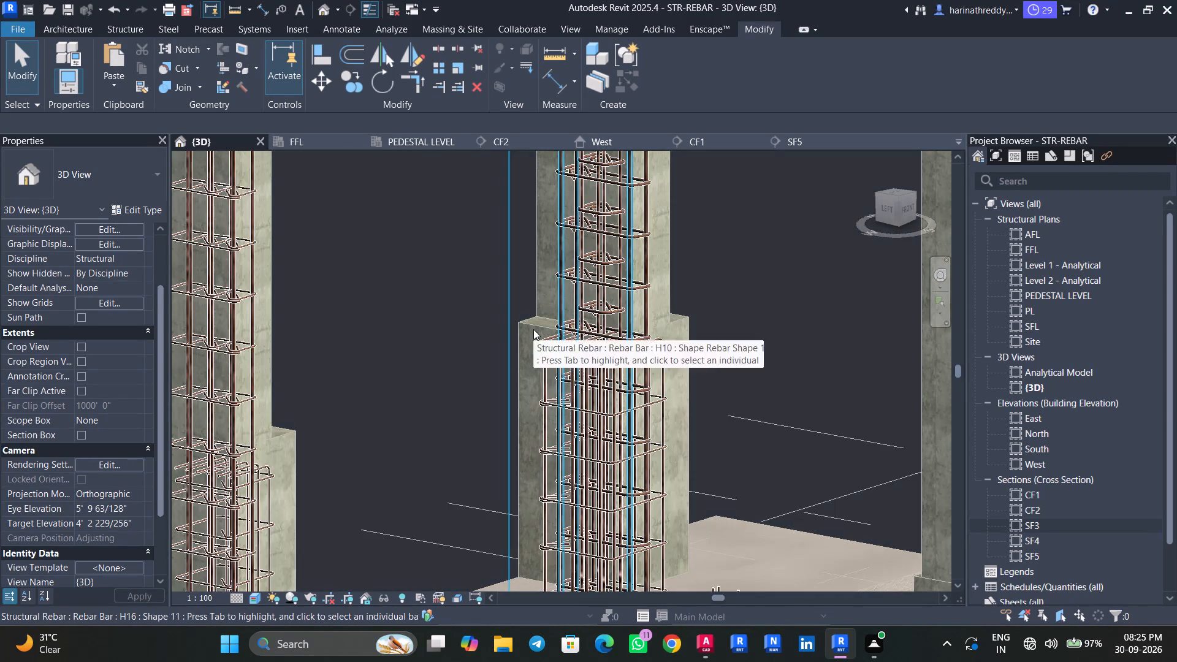
pyautogui.press('Tab')
pyautogui.press('Tab')
pyautogui.click(535, 322)
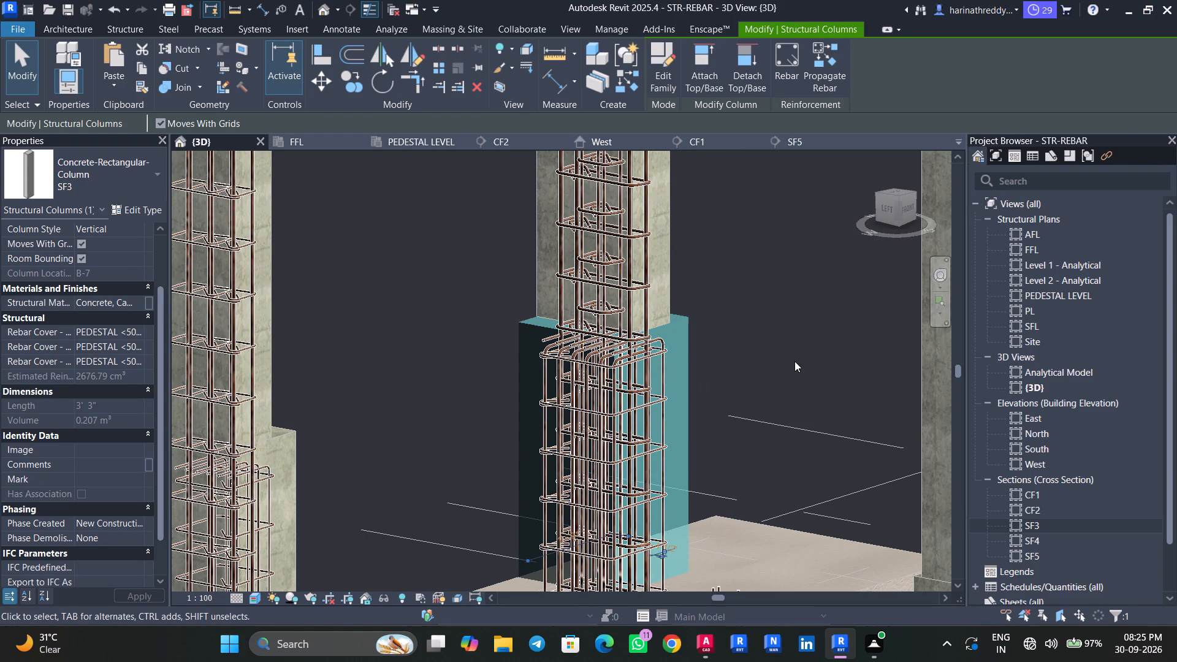
pyautogui.press('Escape')
pyautogui.press('Escape')
pyautogui.scroll(8, 577, 433)
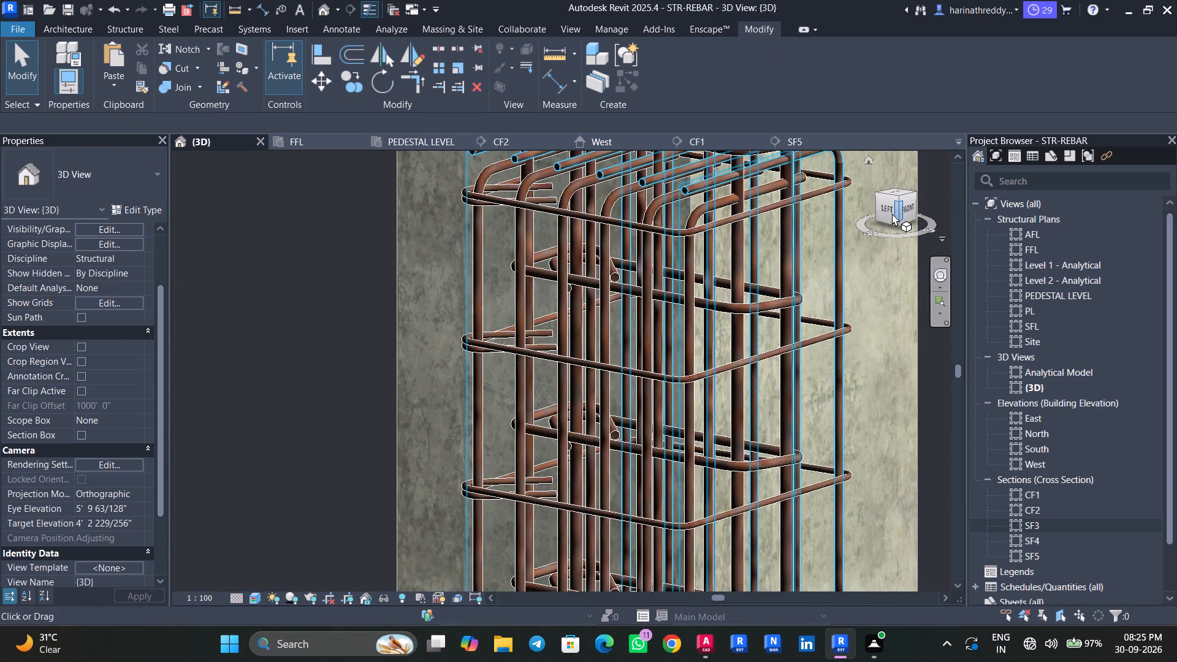
pyautogui.click(890, 213)
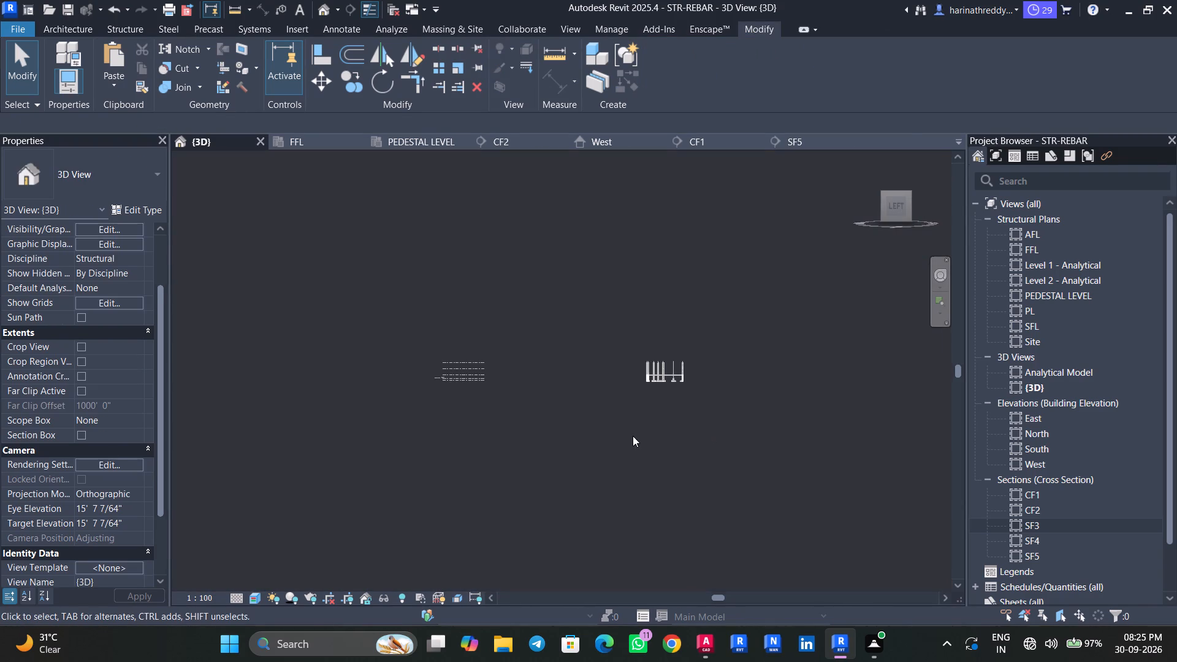
pyautogui.scroll(20, 643, 375)
pyautogui.scroll(10, 643, 375)
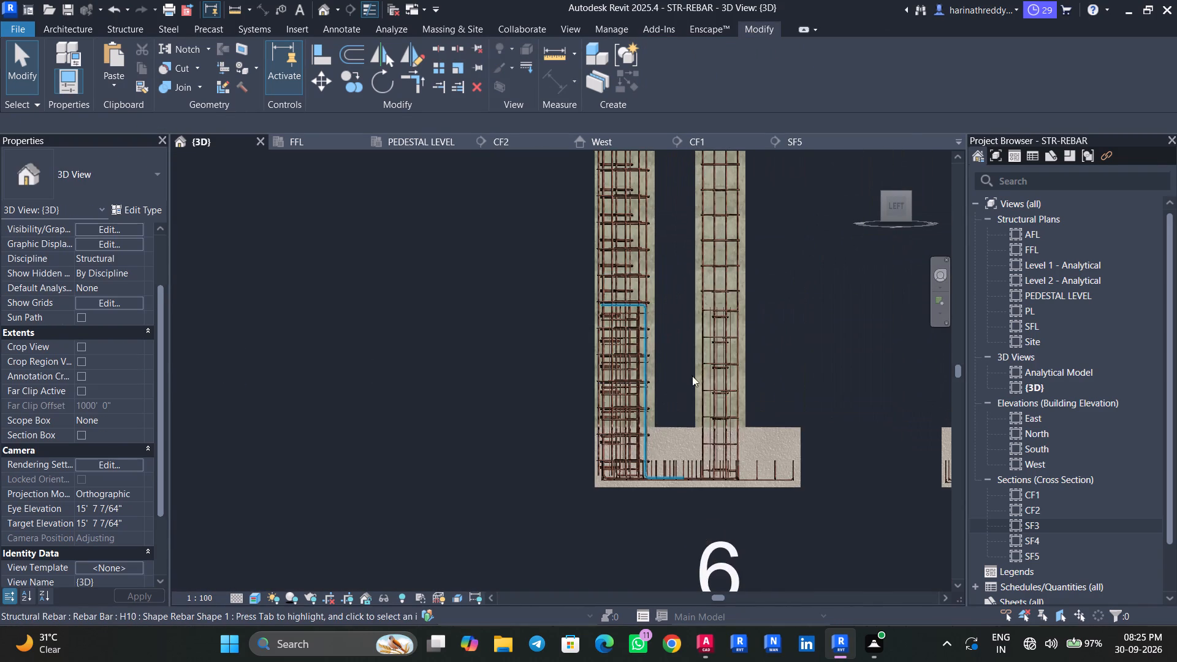
pyautogui.scroll(2, 741, 348)
pyautogui.scroll(-1, 741, 348)
pyautogui.scroll(2, 741, 348)
pyautogui.click(737, 349)
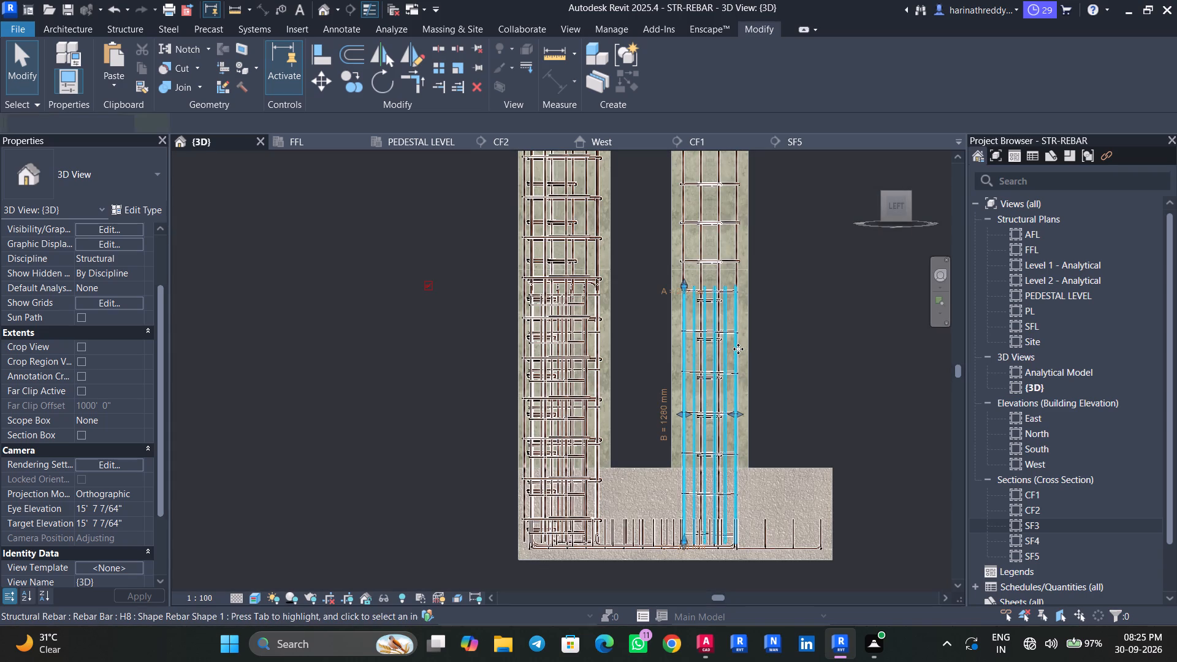
pyautogui.scroll(4, 738, 349)
pyautogui.press('Escape')
pyautogui.press('Escape')
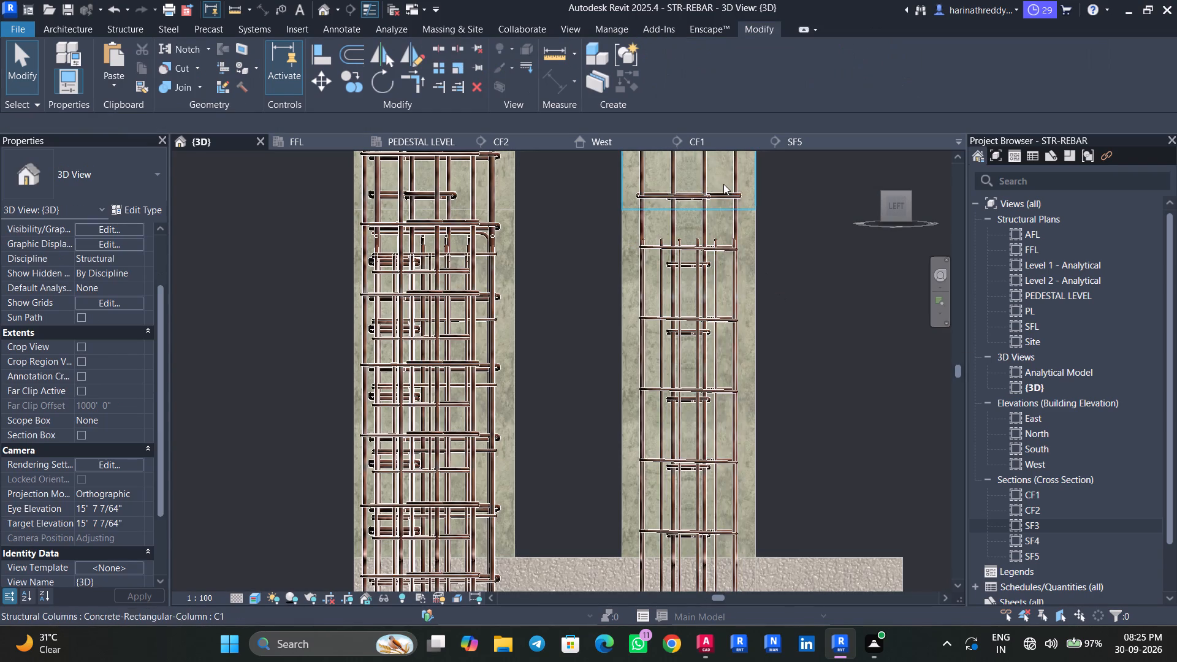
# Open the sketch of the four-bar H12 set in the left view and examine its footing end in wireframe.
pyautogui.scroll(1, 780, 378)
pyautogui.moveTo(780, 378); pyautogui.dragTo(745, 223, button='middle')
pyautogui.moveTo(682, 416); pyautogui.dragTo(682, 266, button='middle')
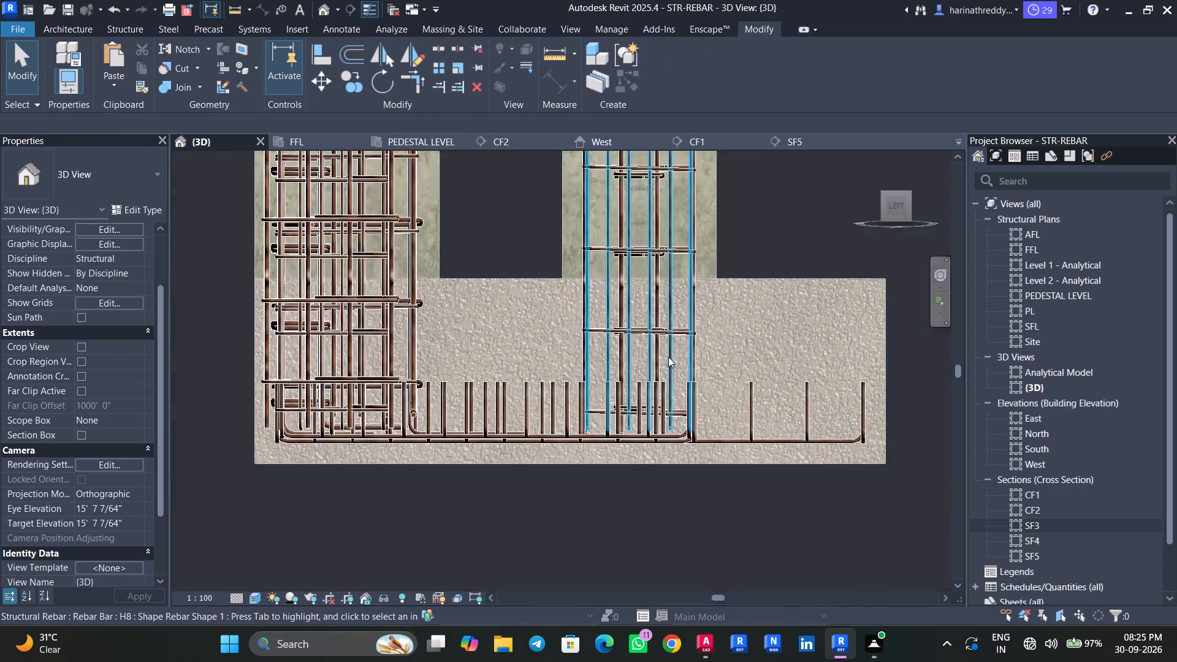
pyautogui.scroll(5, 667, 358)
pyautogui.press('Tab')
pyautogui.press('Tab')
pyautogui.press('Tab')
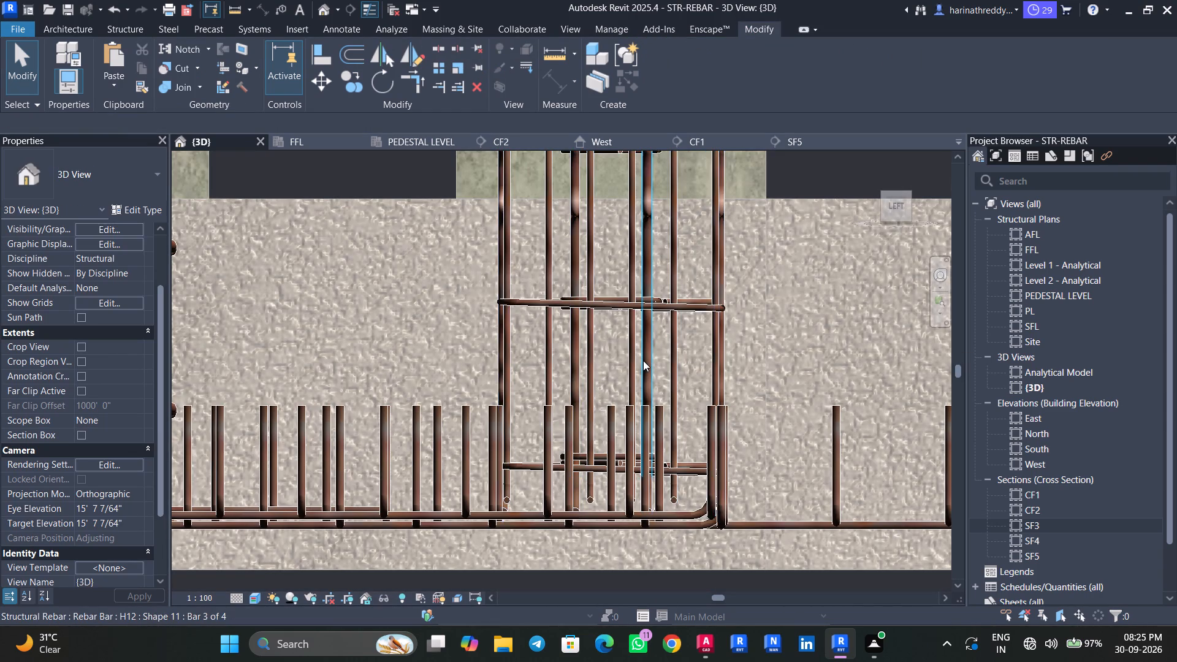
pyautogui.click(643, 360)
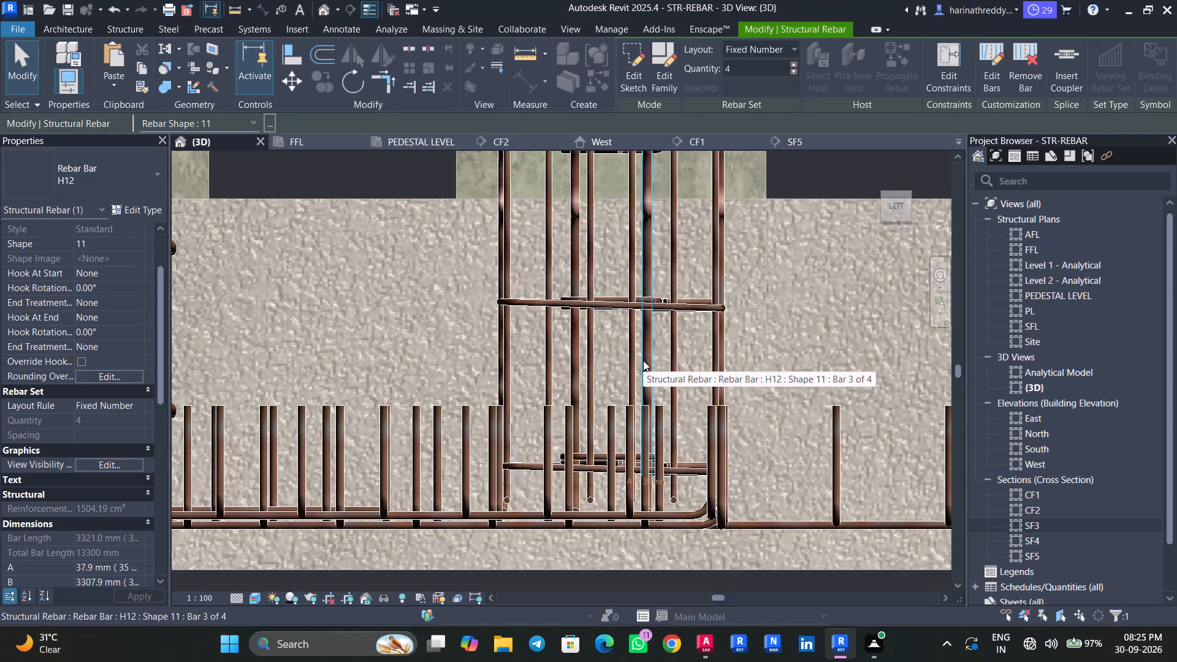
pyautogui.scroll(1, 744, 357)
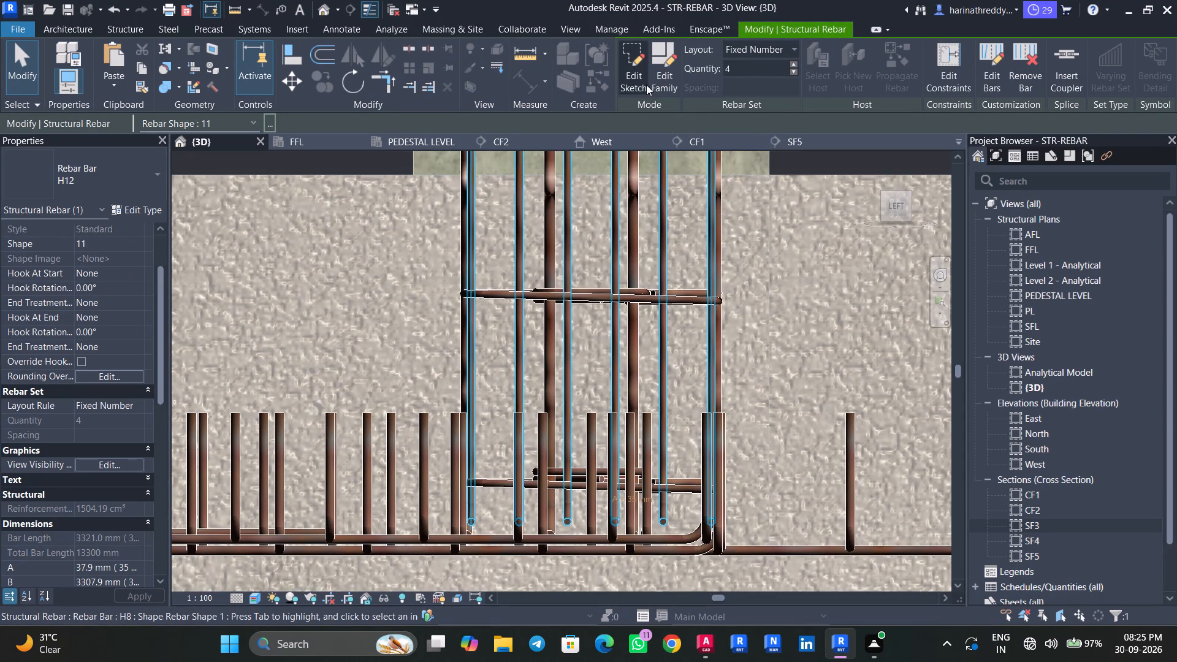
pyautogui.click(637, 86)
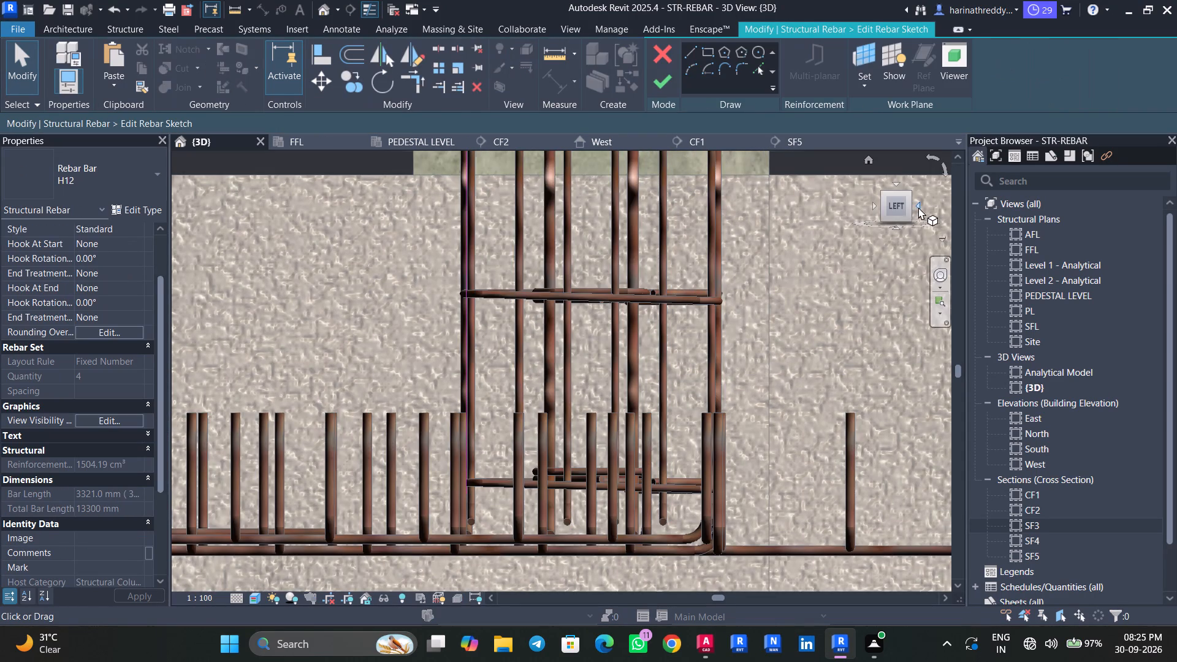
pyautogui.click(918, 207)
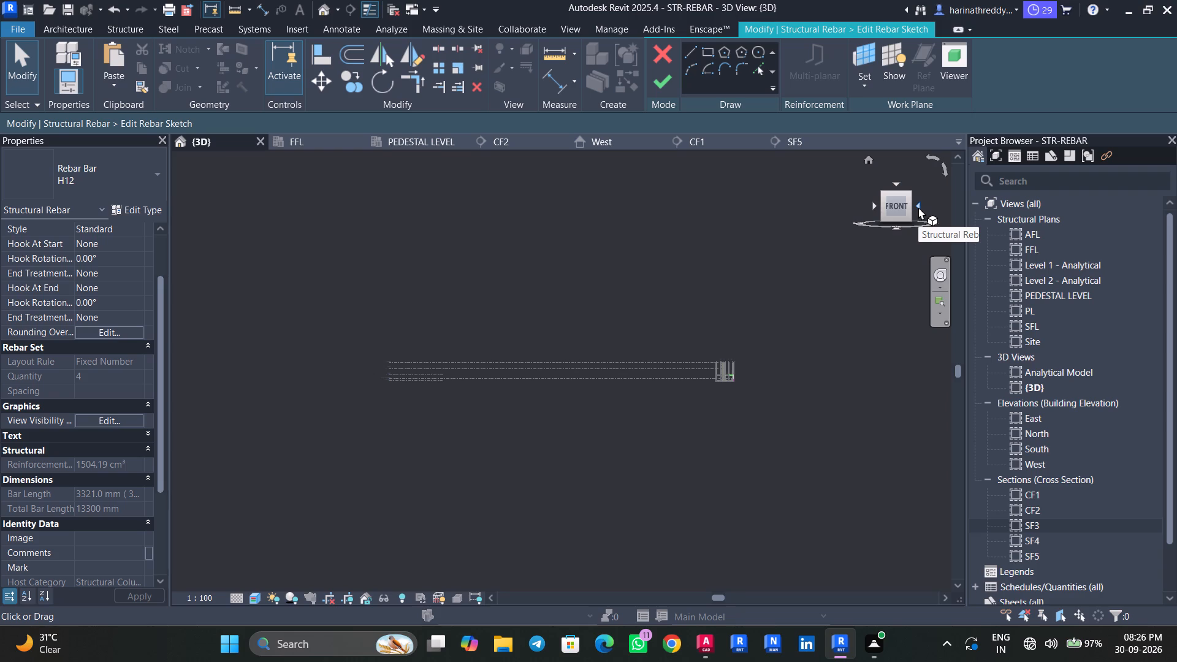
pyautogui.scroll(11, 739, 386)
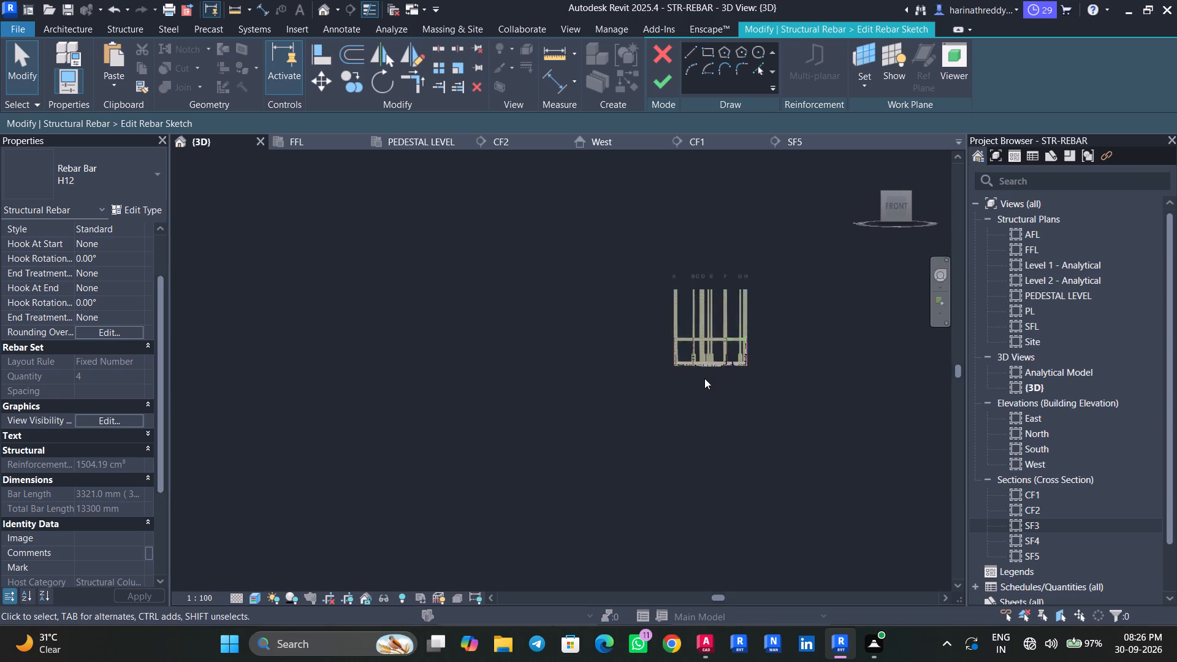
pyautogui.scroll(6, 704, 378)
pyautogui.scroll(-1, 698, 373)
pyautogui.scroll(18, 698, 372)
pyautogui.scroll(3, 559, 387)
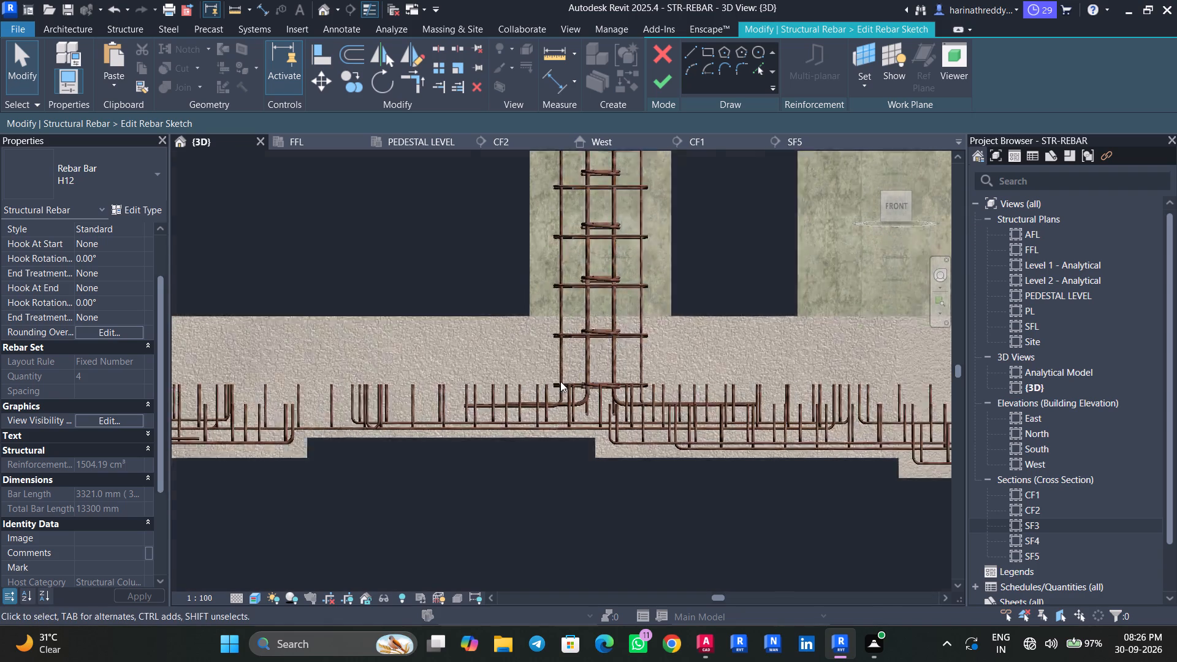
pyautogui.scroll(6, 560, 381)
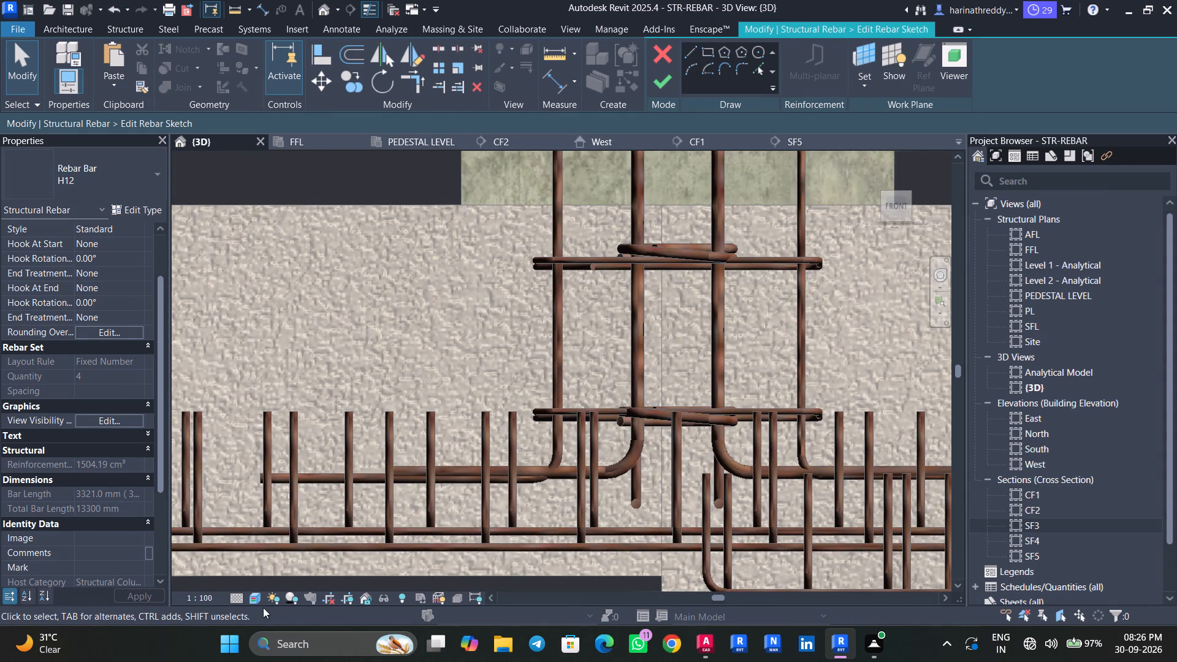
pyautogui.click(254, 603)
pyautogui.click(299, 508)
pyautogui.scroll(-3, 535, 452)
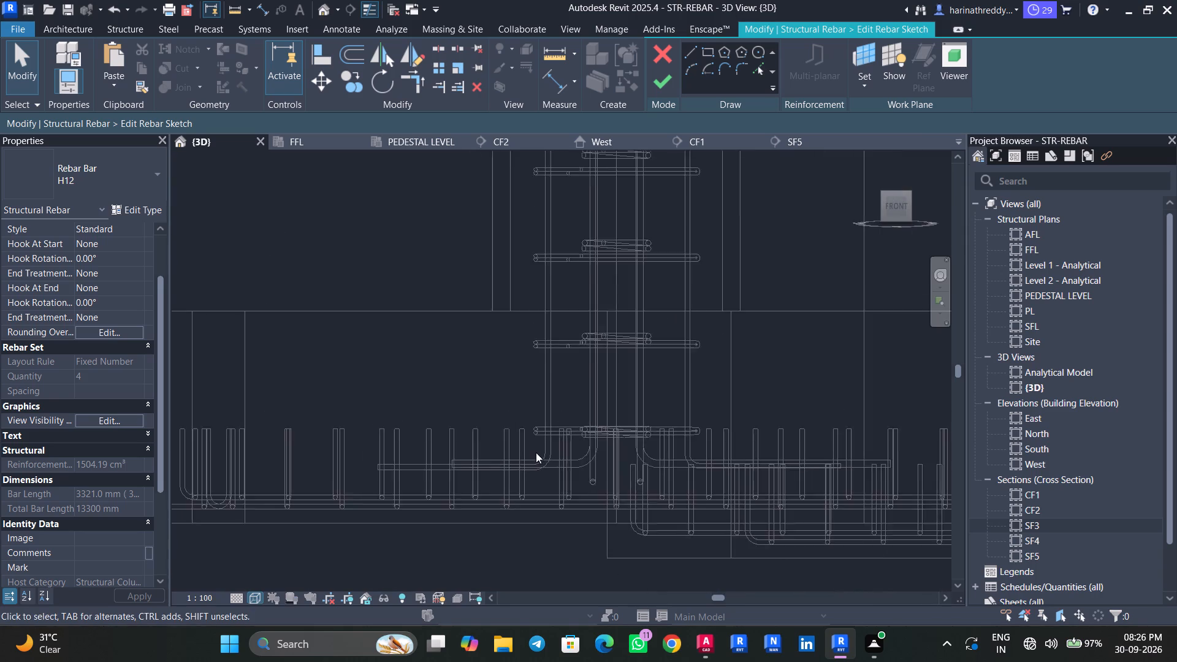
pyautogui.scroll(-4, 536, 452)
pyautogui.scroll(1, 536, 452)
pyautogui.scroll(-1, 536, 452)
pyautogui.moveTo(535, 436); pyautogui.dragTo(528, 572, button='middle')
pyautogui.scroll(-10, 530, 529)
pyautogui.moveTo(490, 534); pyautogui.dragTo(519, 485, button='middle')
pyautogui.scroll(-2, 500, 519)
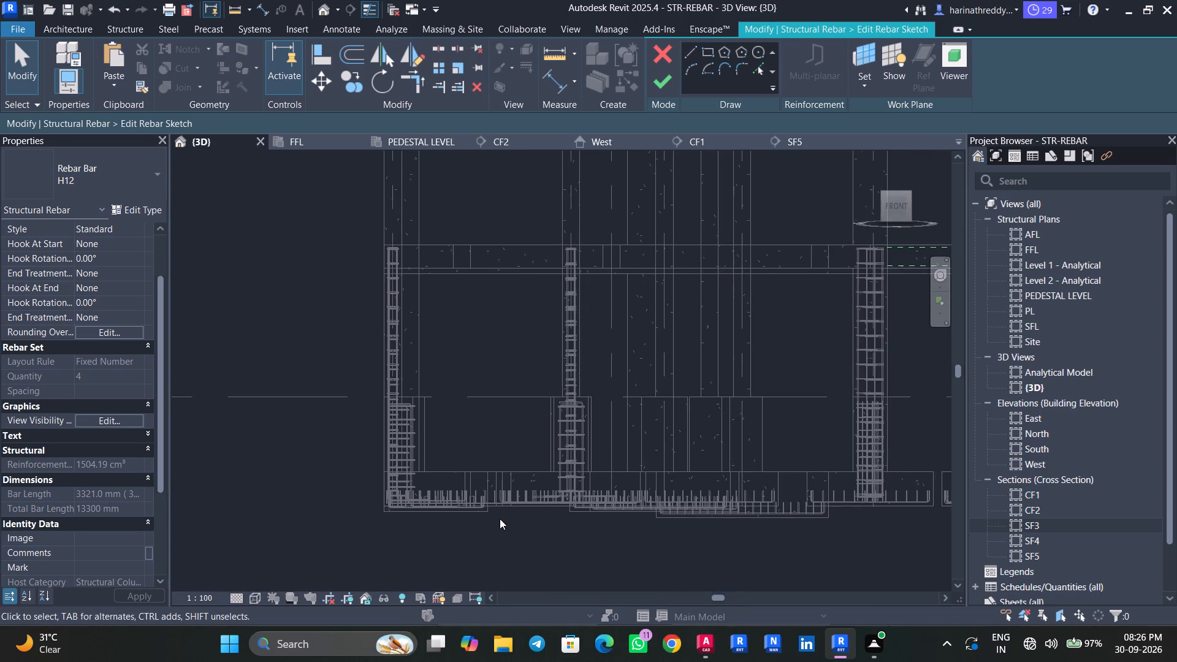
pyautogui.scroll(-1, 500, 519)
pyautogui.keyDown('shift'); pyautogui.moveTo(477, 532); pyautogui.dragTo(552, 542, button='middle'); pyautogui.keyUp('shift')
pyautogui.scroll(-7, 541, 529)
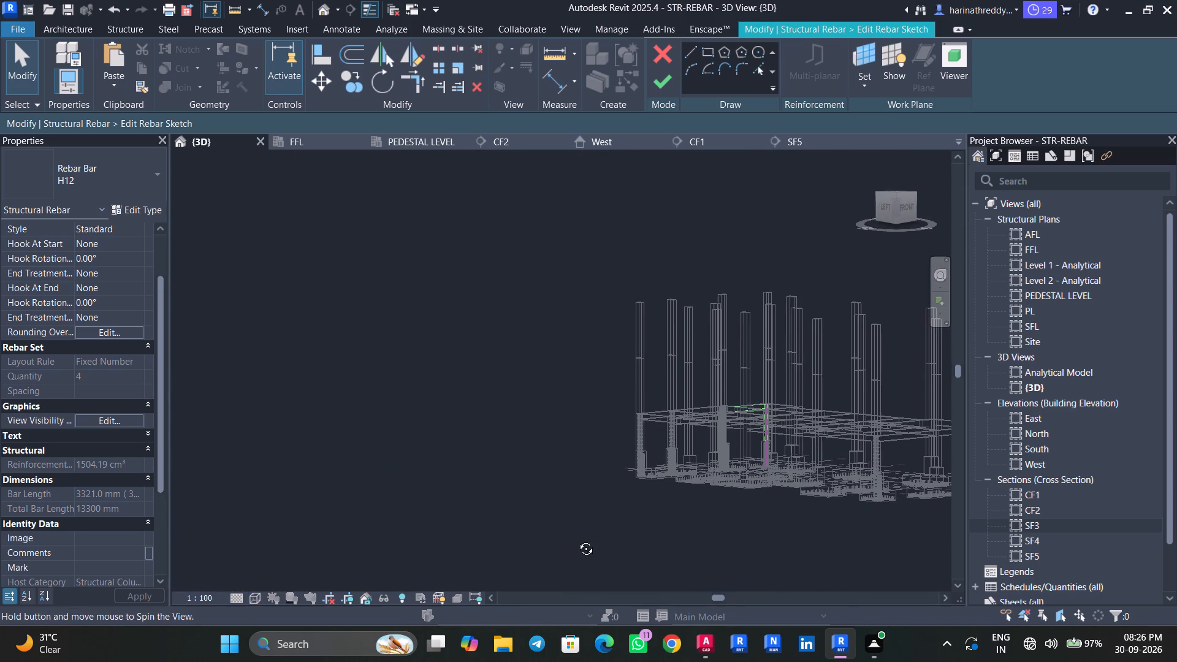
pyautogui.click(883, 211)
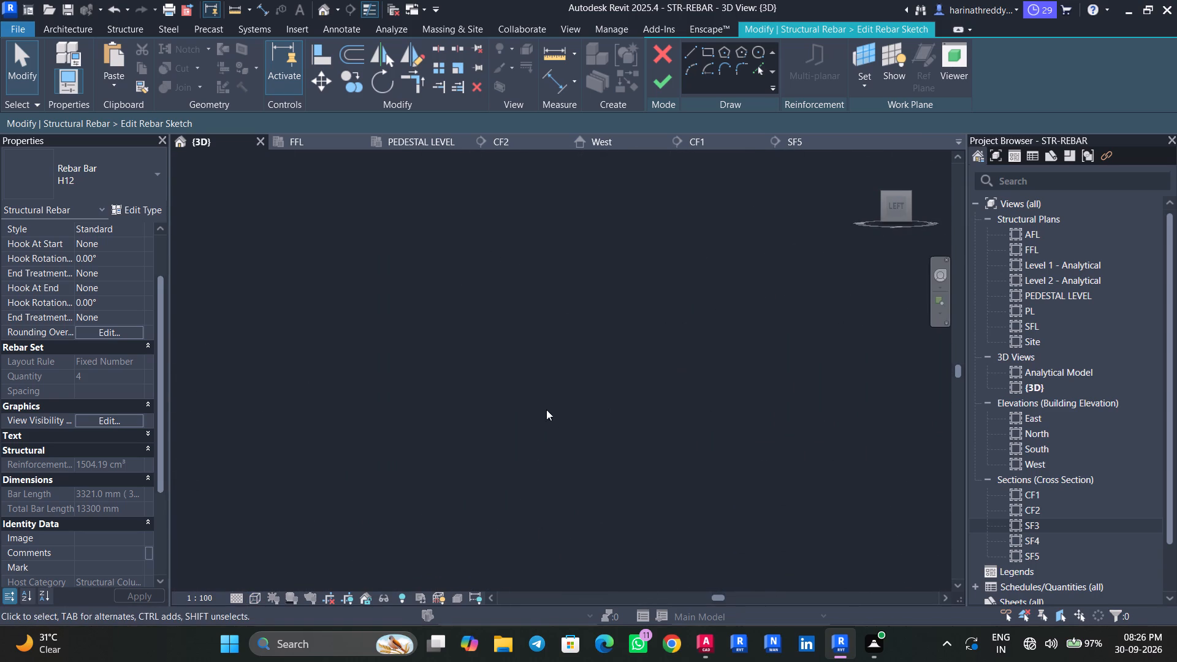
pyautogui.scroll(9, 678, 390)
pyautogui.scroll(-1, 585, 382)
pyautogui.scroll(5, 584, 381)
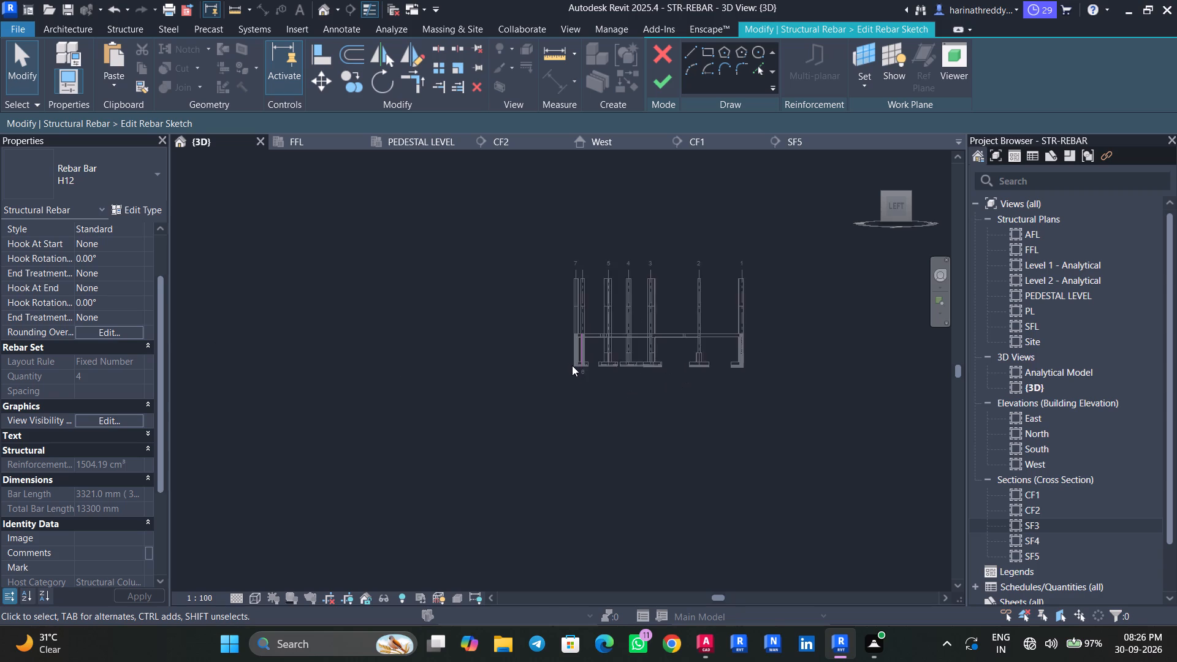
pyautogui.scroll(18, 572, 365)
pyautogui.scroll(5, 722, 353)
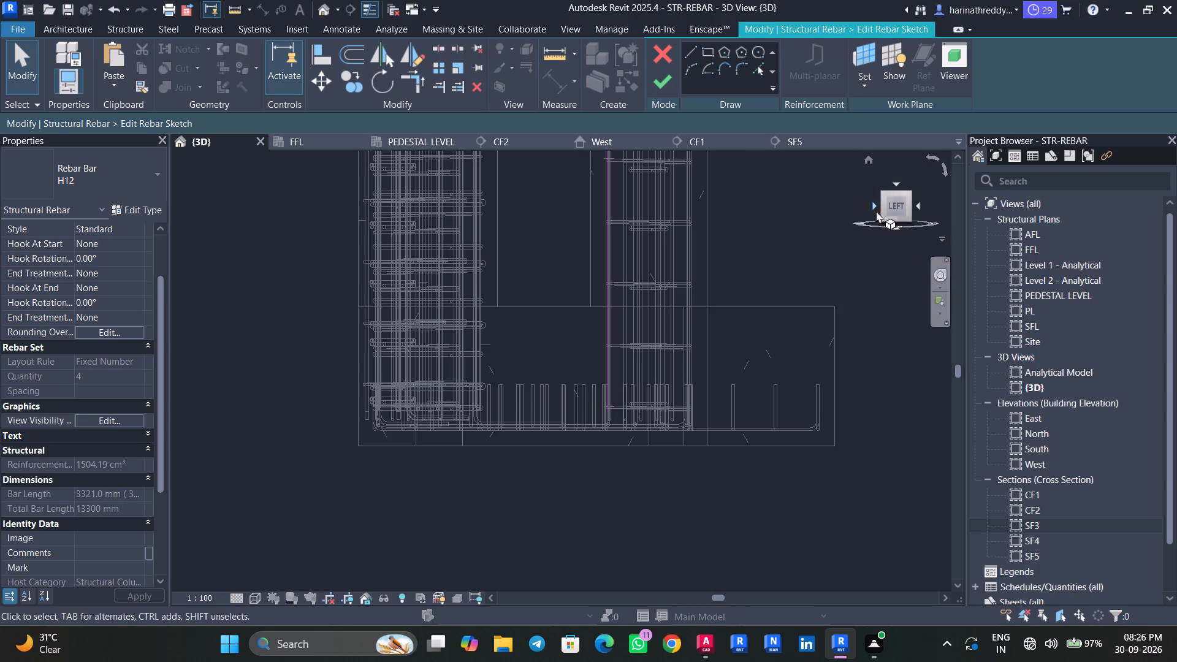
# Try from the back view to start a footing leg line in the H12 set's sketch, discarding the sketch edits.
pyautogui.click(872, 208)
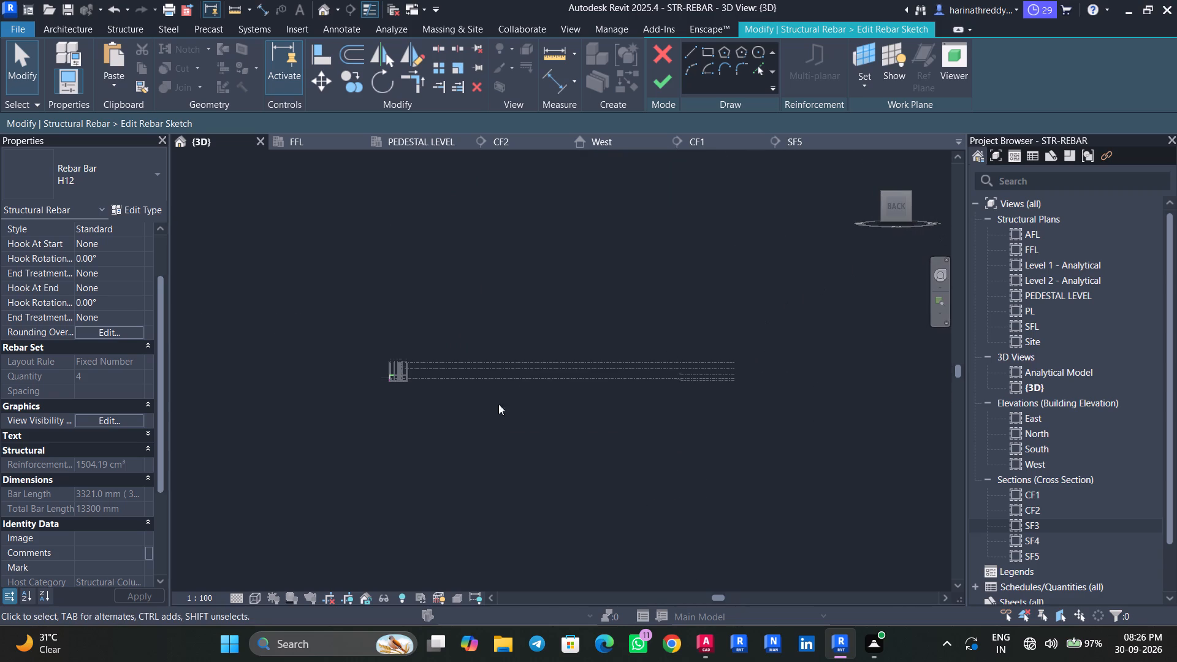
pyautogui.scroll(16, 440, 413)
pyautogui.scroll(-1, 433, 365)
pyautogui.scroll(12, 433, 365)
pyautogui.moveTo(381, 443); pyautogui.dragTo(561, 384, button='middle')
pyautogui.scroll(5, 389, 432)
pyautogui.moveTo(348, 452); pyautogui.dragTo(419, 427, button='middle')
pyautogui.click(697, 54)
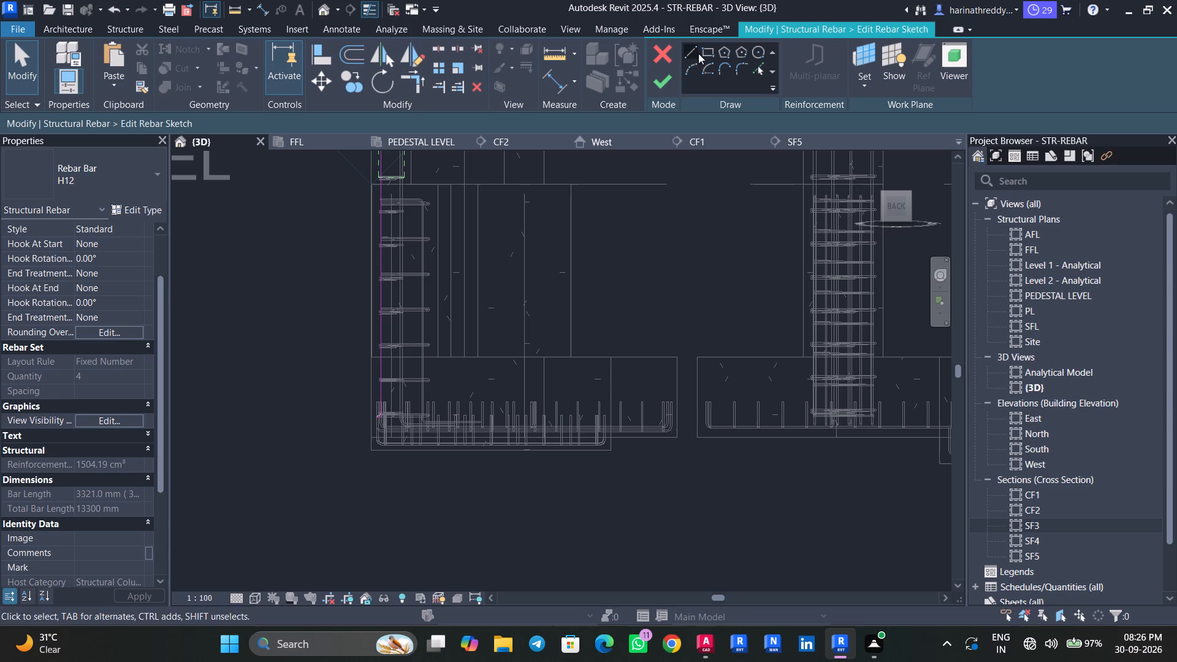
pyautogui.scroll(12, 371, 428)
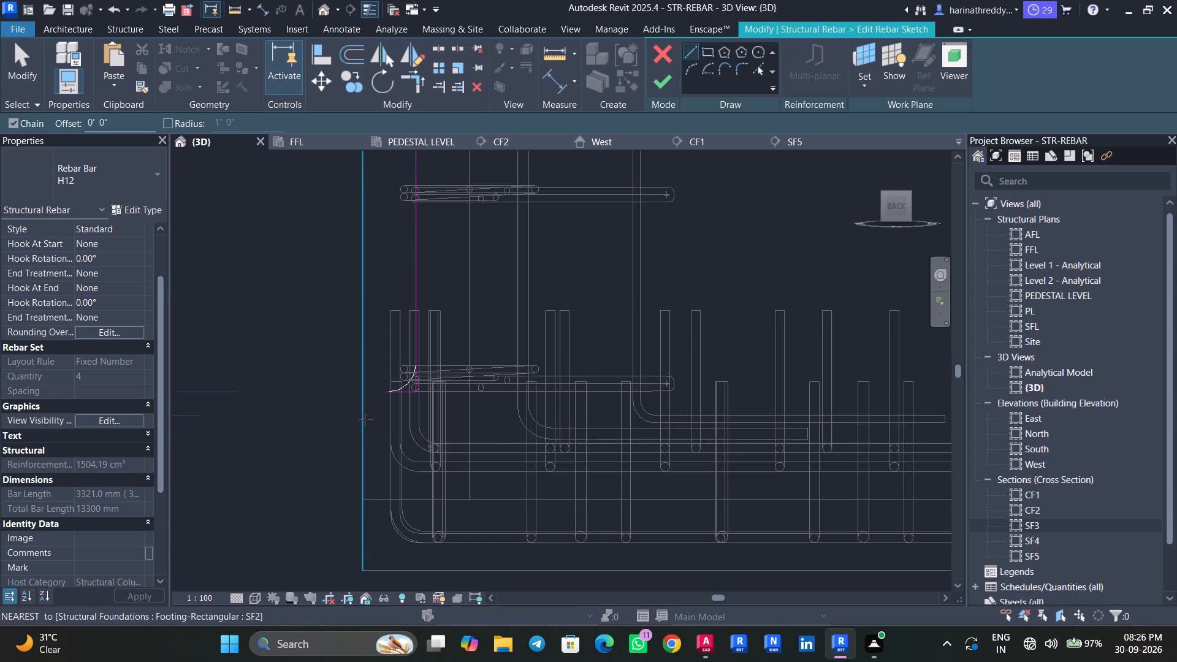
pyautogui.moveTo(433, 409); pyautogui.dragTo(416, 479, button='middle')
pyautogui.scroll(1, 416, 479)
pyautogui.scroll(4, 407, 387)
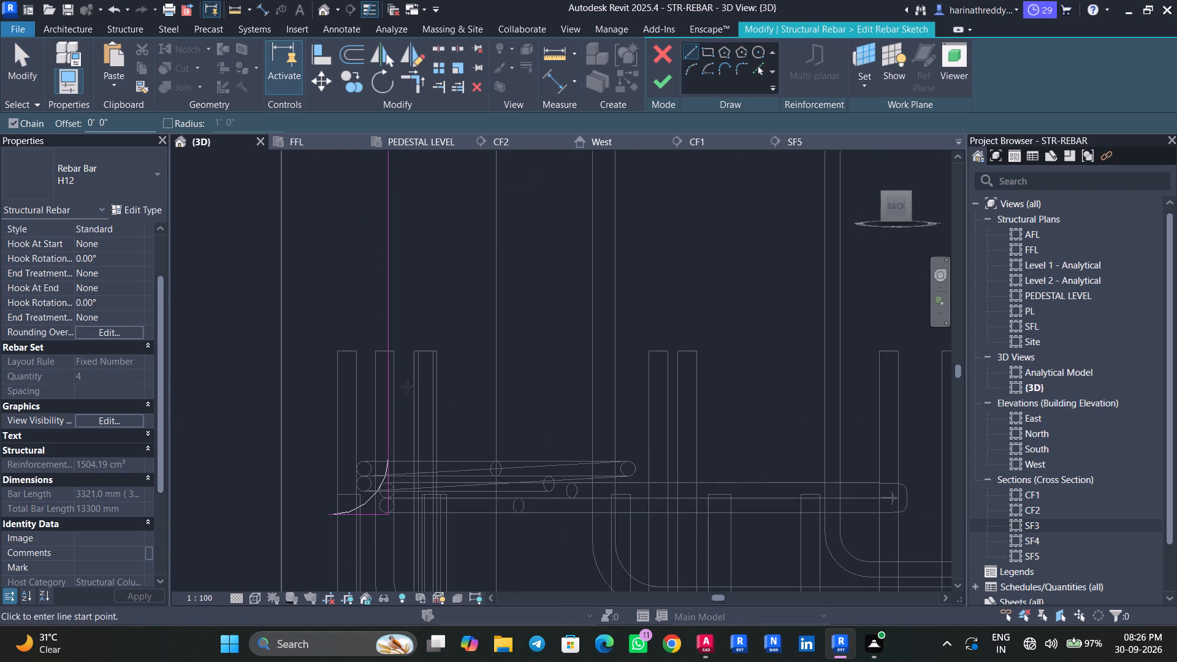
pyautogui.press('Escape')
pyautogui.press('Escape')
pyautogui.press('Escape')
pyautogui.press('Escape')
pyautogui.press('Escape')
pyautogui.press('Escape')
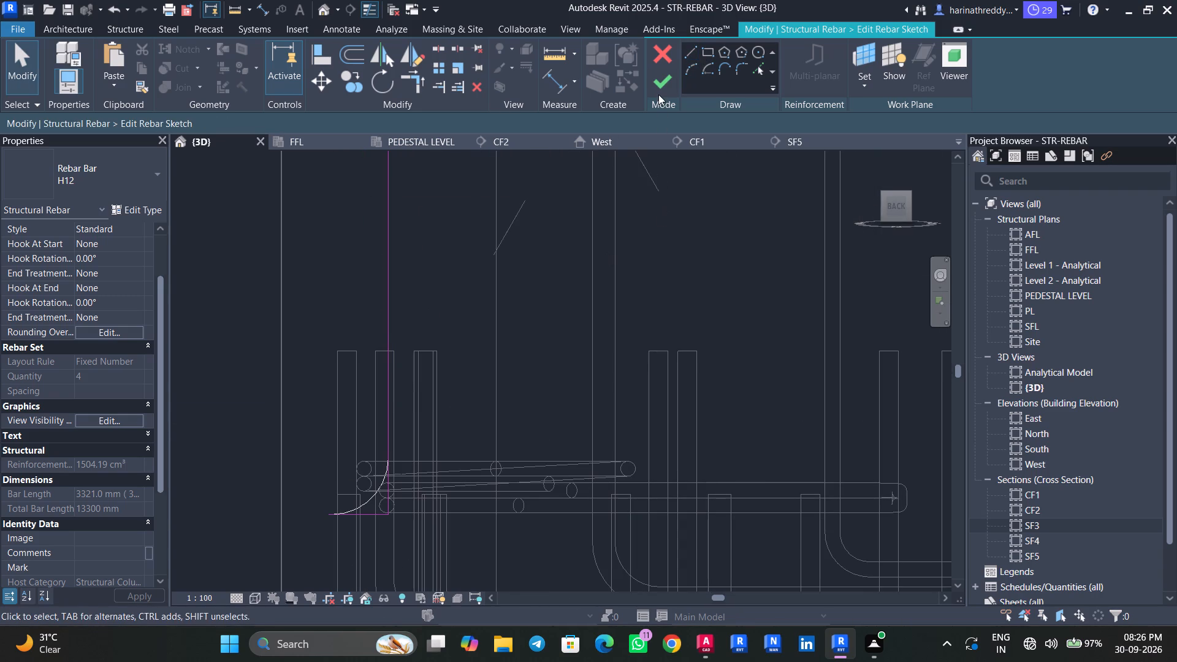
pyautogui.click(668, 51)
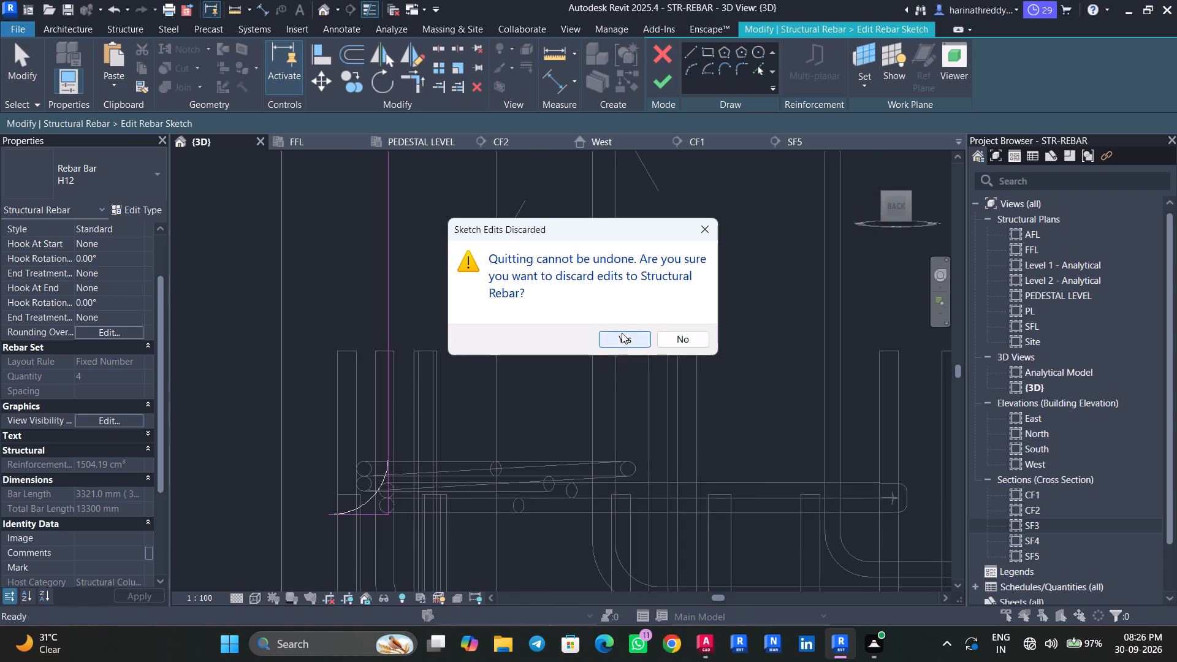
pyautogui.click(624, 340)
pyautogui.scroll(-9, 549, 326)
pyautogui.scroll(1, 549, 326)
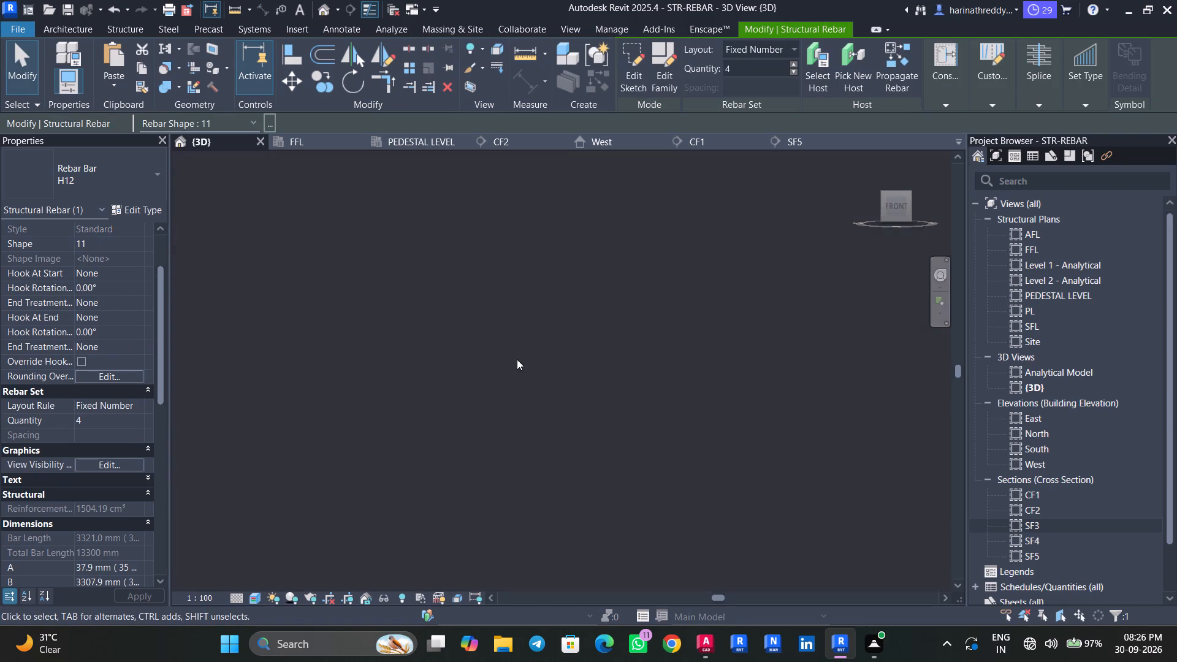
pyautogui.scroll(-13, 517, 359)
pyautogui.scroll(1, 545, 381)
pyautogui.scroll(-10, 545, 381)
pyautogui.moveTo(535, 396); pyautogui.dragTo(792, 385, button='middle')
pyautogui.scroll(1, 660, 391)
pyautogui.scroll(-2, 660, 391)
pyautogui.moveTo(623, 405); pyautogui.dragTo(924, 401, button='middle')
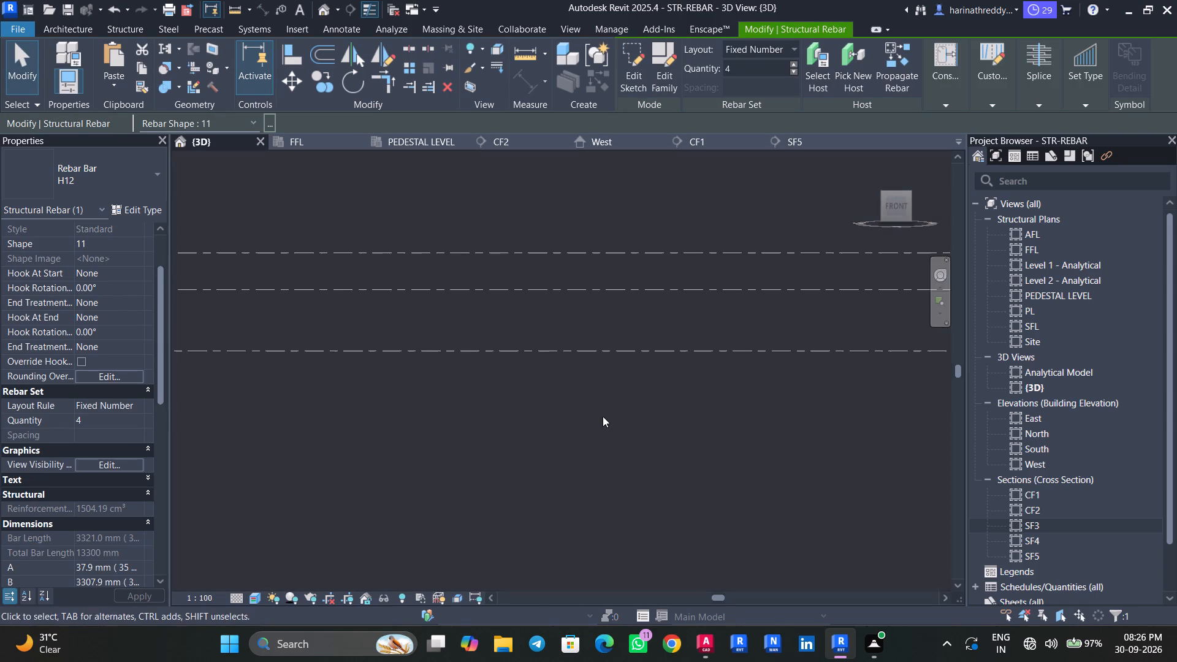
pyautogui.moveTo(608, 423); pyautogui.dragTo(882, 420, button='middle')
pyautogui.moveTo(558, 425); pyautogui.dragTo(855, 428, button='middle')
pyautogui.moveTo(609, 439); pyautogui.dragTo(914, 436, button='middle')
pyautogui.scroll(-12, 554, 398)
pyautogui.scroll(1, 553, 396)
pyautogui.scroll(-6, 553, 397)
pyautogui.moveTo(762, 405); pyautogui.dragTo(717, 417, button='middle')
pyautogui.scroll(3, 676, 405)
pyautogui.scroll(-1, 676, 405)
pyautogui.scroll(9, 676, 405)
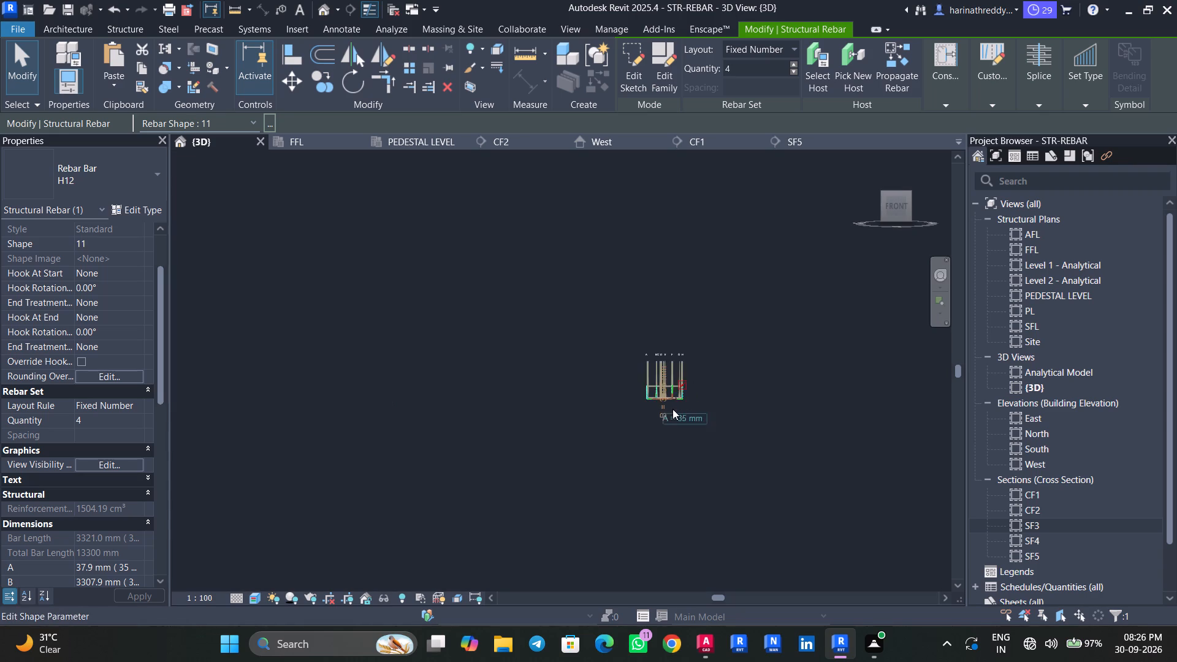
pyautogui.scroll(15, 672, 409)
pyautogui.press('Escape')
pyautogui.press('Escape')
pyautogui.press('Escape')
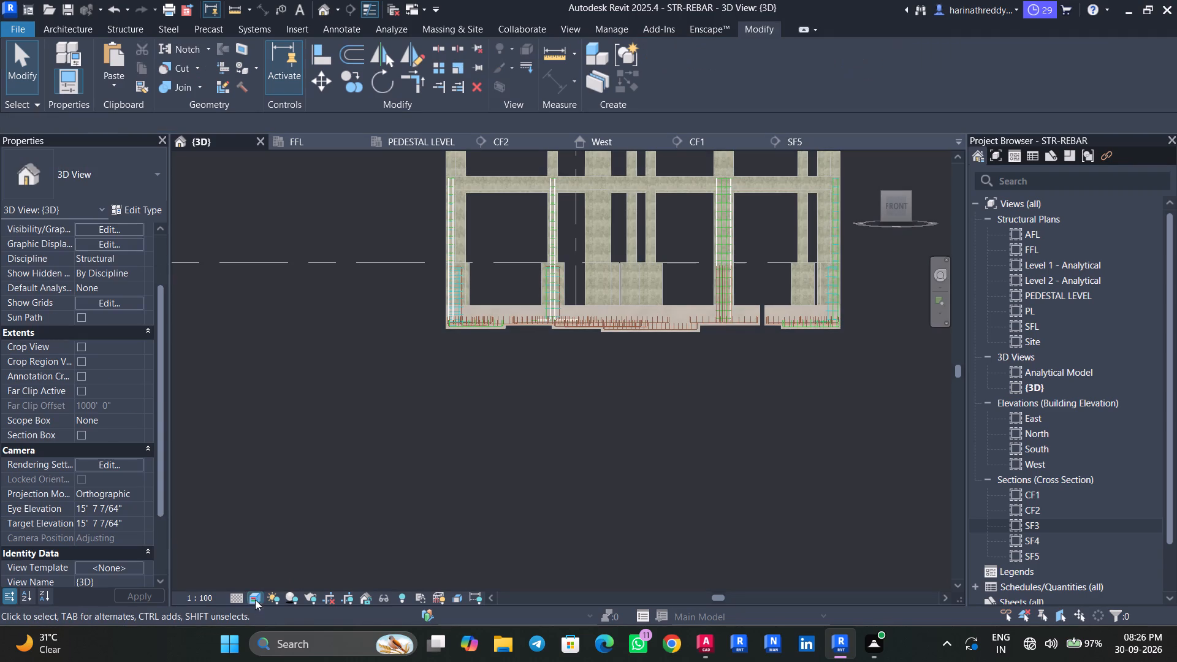
# Set the 3D view's detail level and visual style to render the reinforcement in full detail.
pyautogui.click(239, 599)
pyautogui.click(256, 584)
pyautogui.click(257, 599)
pyautogui.click(264, 584)
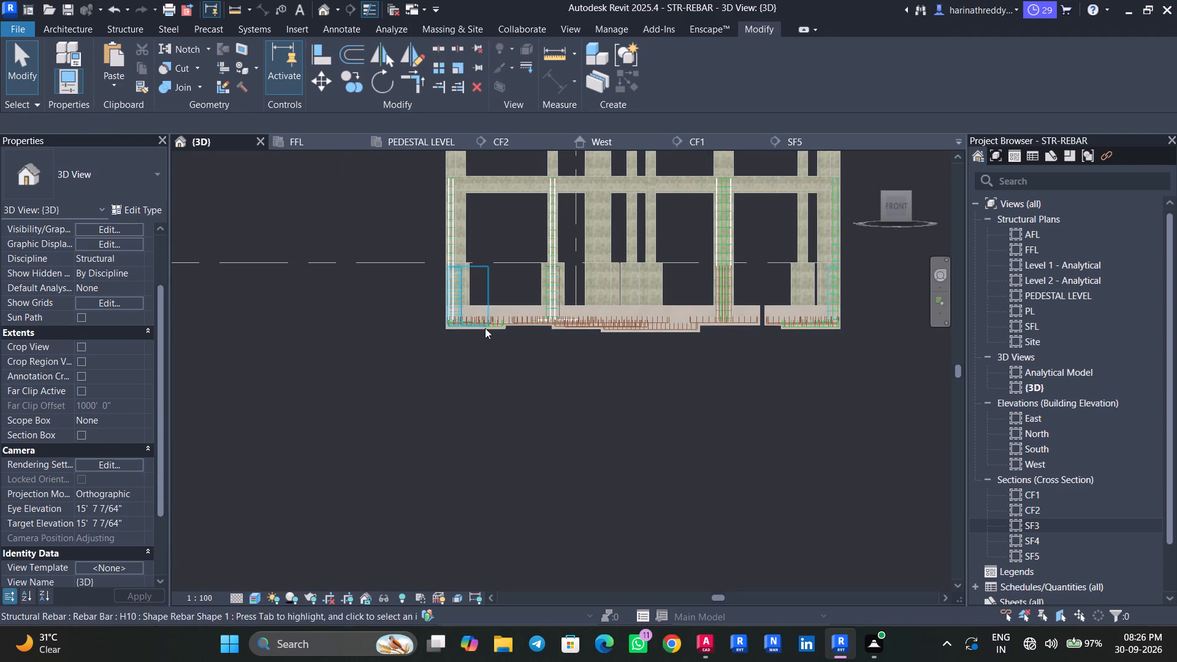
# Examine the footing, pedestal and column reinforcement across the building frame from an angled 3D view.
pyautogui.scroll(-3, 513, 361)
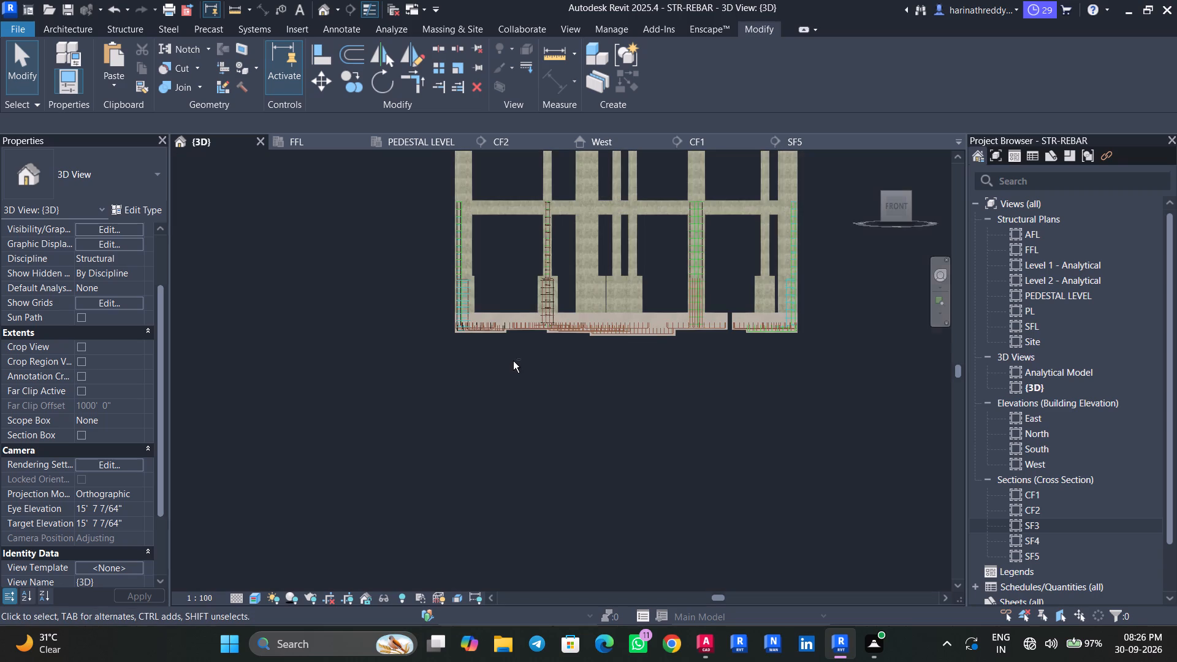
pyautogui.keyDown('shift'); pyautogui.moveTo(513, 361); pyautogui.dragTo(489, 398, button='middle'); pyautogui.keyUp('shift')
pyautogui.moveTo(518, 387); pyautogui.dragTo(649, 295, button='middle')
pyautogui.scroll(9, 539, 404)
pyautogui.scroll(-1, 522, 417)
pyautogui.scroll(7, 522, 418)
pyautogui.scroll(-8, 418, 408)
pyautogui.moveTo(357, 417); pyautogui.dragTo(573, 375, button='middle')
pyautogui.moveTo(340, 434); pyautogui.dragTo(505, 393, button='middle')
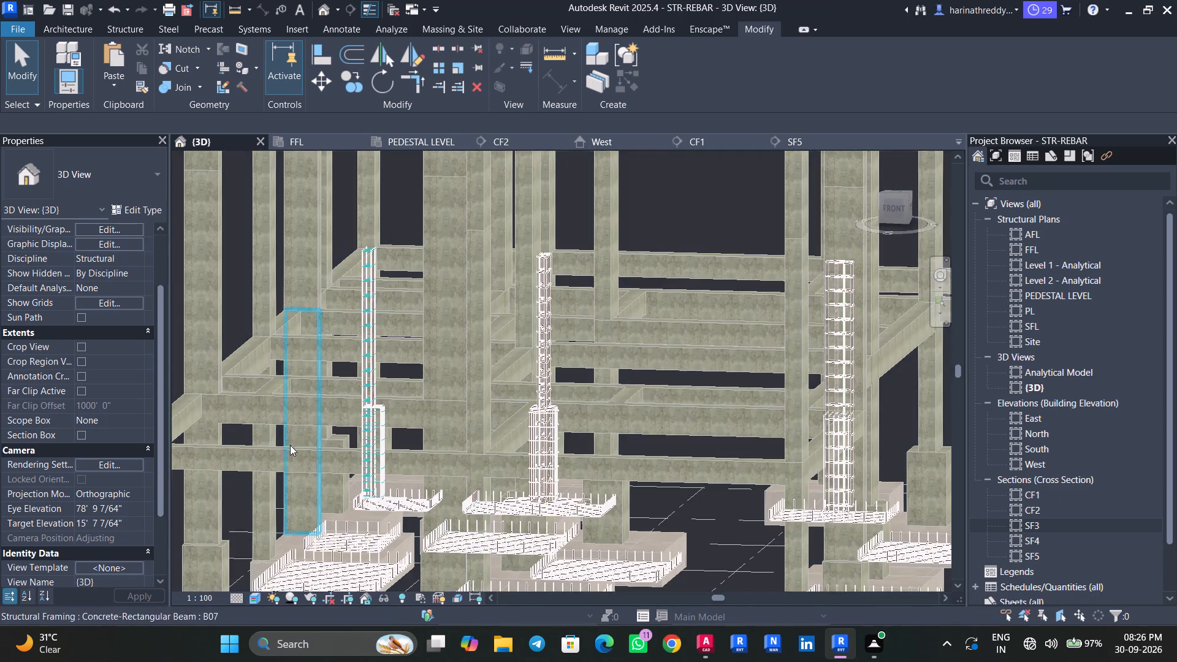
pyautogui.moveTo(311, 450); pyautogui.dragTo(438, 371, button='middle')
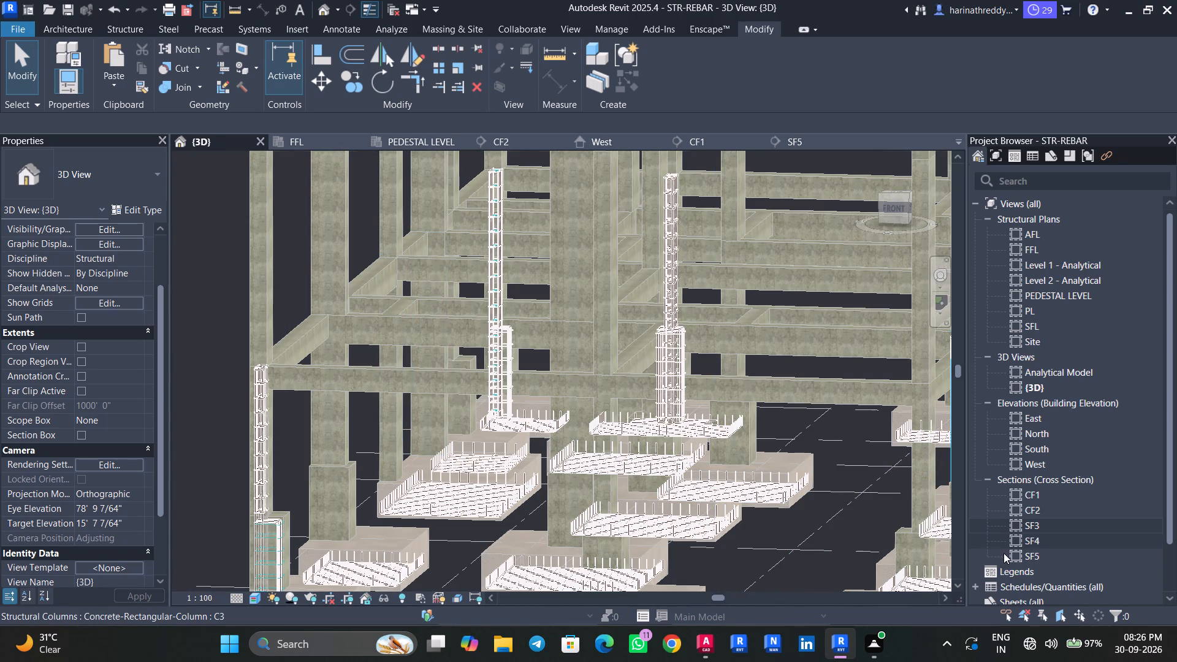
# In the SF3 section, select all instances of the H12 rebar type and review their view visibility states.
pyautogui.doubleClick(1031, 530)
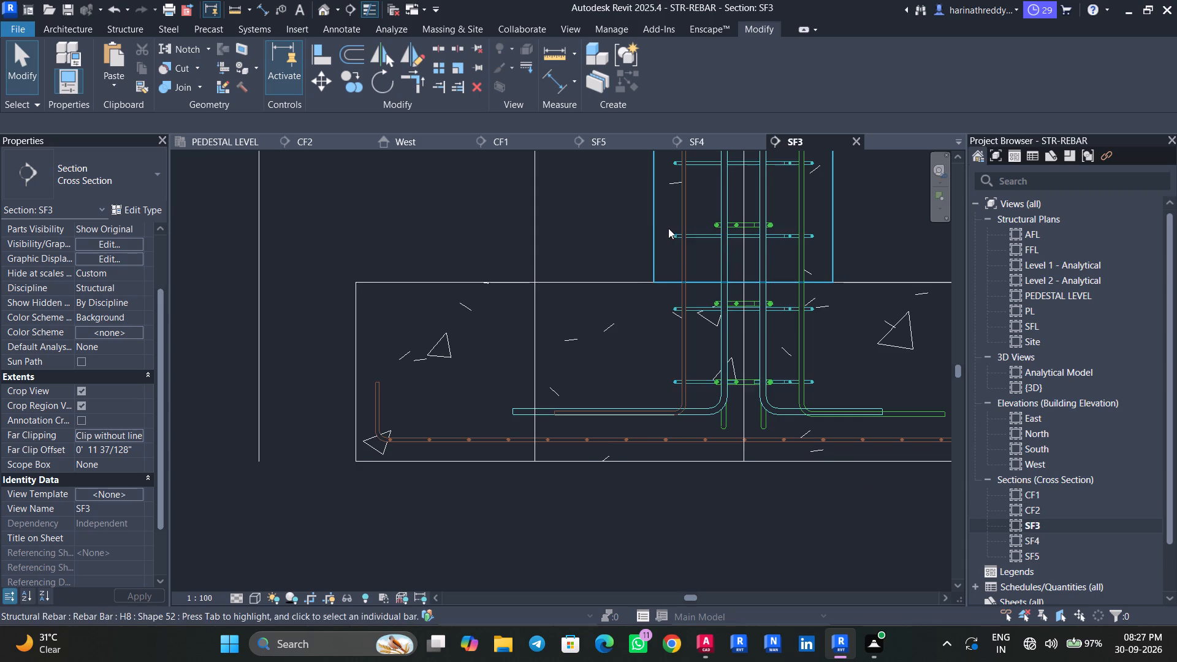
pyautogui.moveTo(663, 227); pyautogui.dragTo(565, 606, button='middle')
pyautogui.moveTo(568, 386); pyautogui.dragTo(566, 580, button='middle')
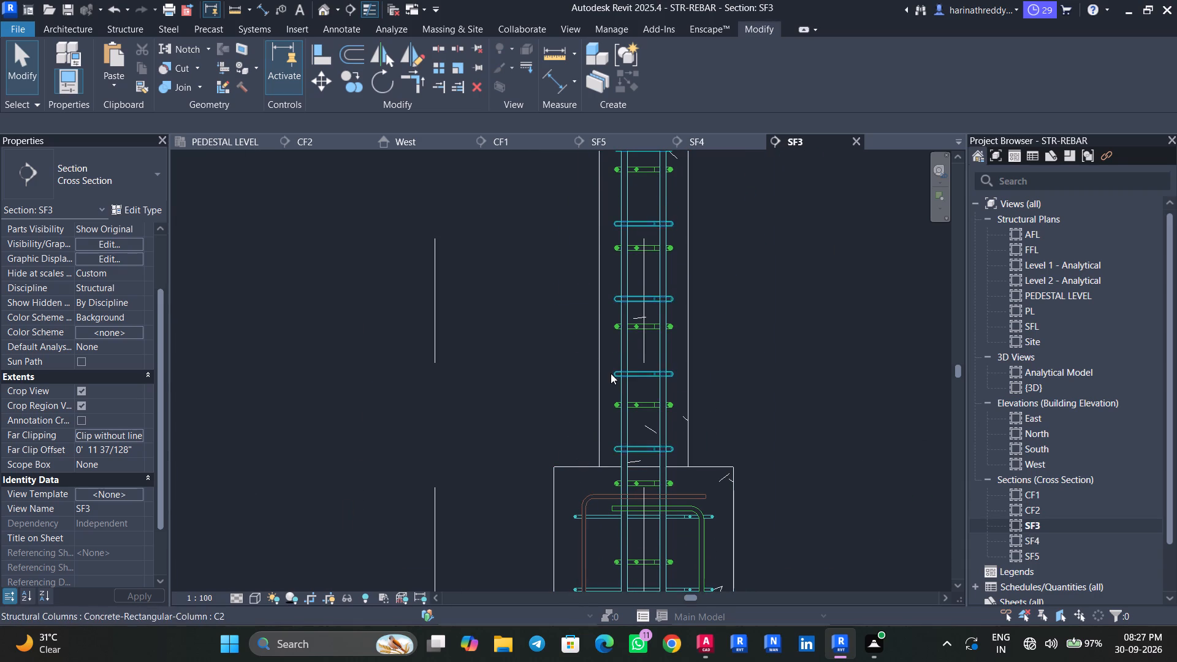
pyautogui.click(619, 357)
pyautogui.write('sa')
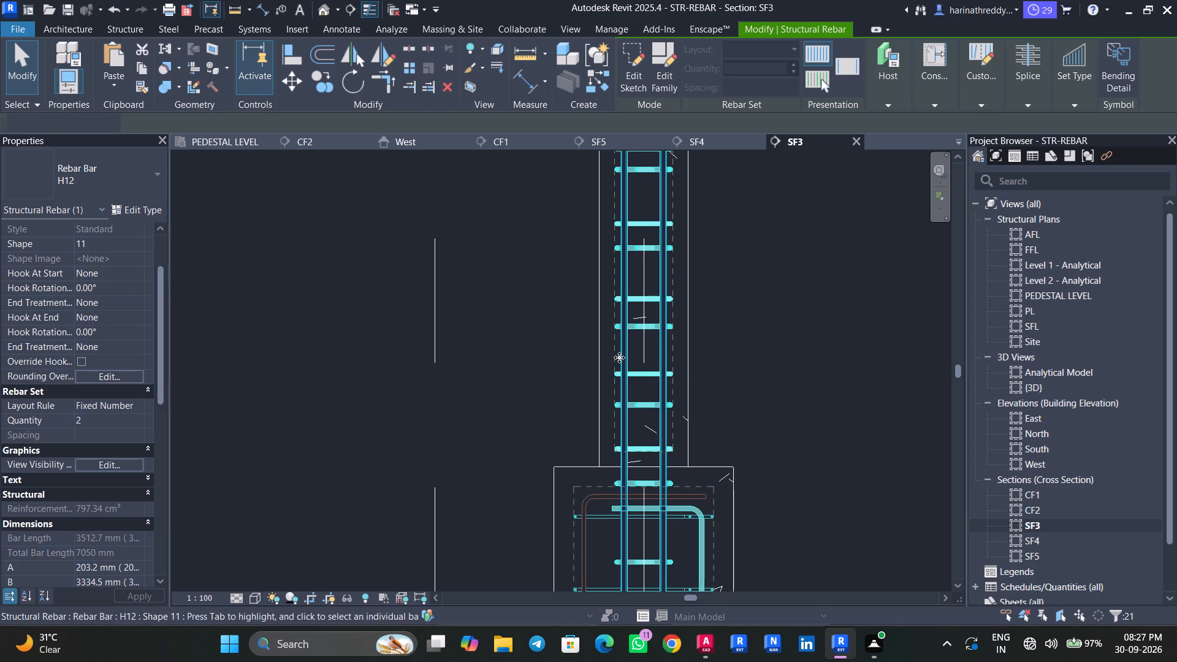
pyautogui.click(121, 462)
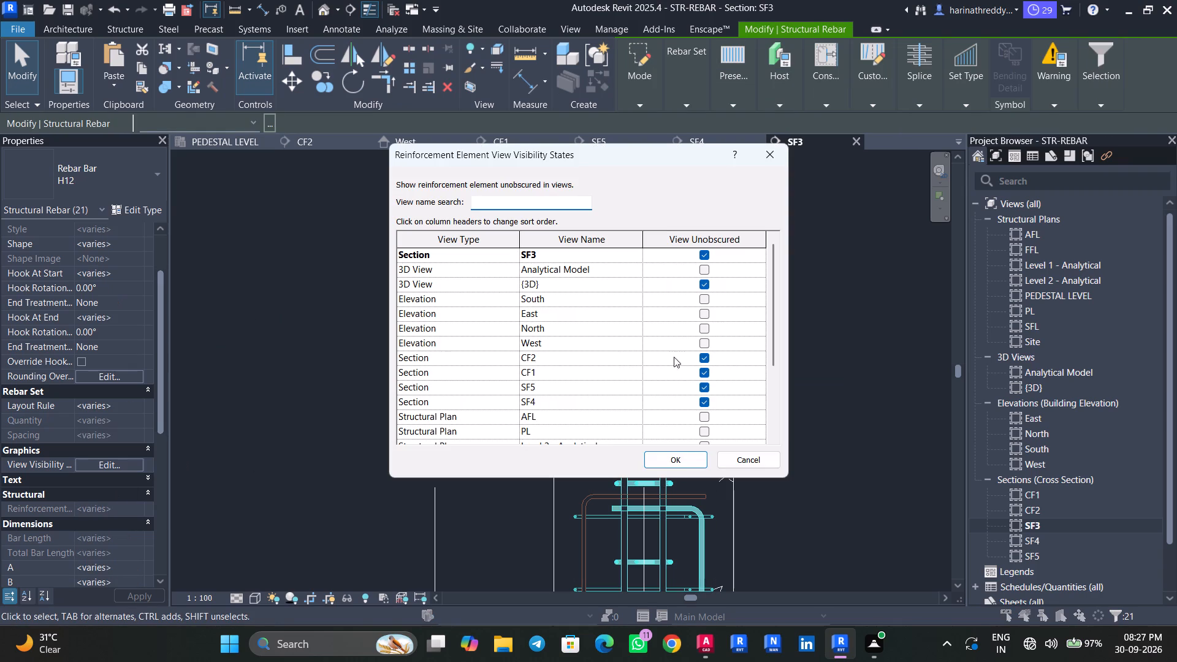
pyautogui.click(680, 457)
pyautogui.scroll(8, 597, 238)
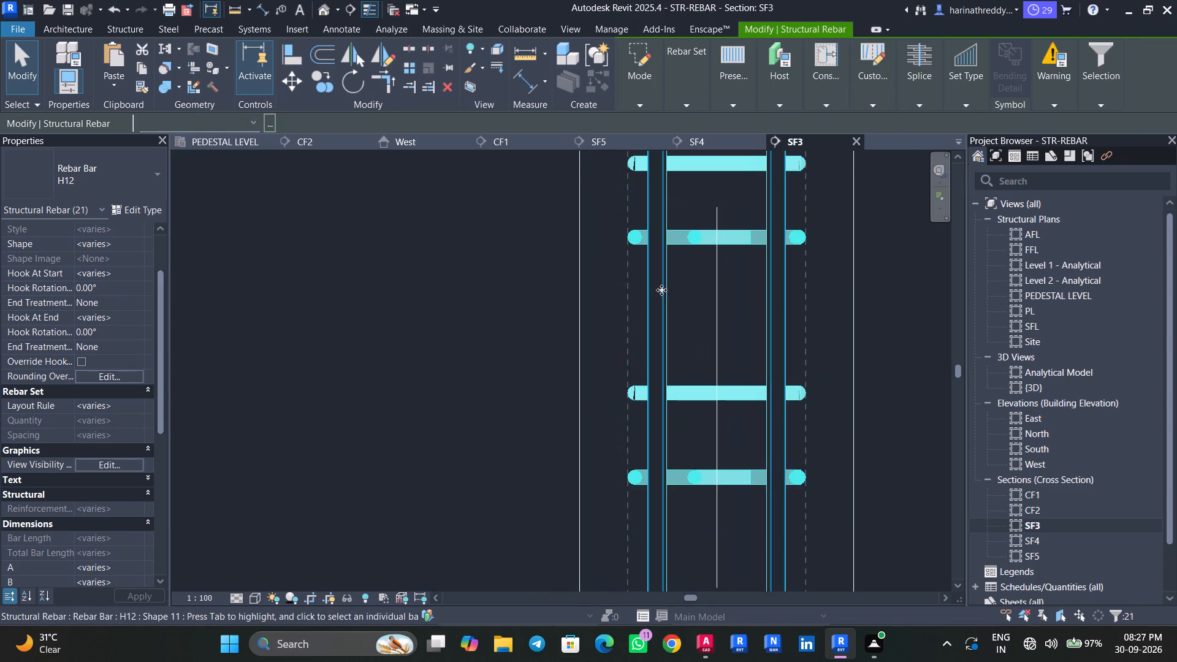
# Examine the overlapping H12 tie sets along SF3's column up to the beam level.
pyautogui.press('Escape')
pyautogui.press('Escape')
pyautogui.press('Escape')
pyautogui.click(691, 240)
pyautogui.moveTo(699, 292); pyautogui.dragTo(644, 509, button='middle')
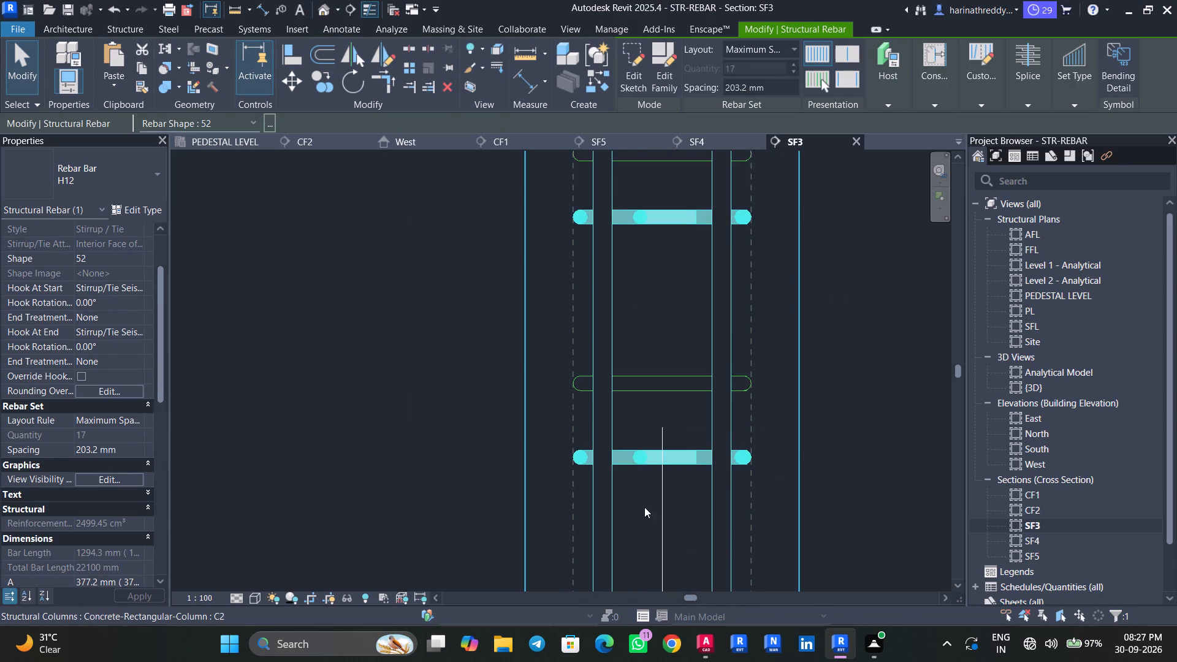
pyautogui.press('Escape')
pyautogui.press('Escape')
pyautogui.press('Escape')
pyautogui.click(615, 327)
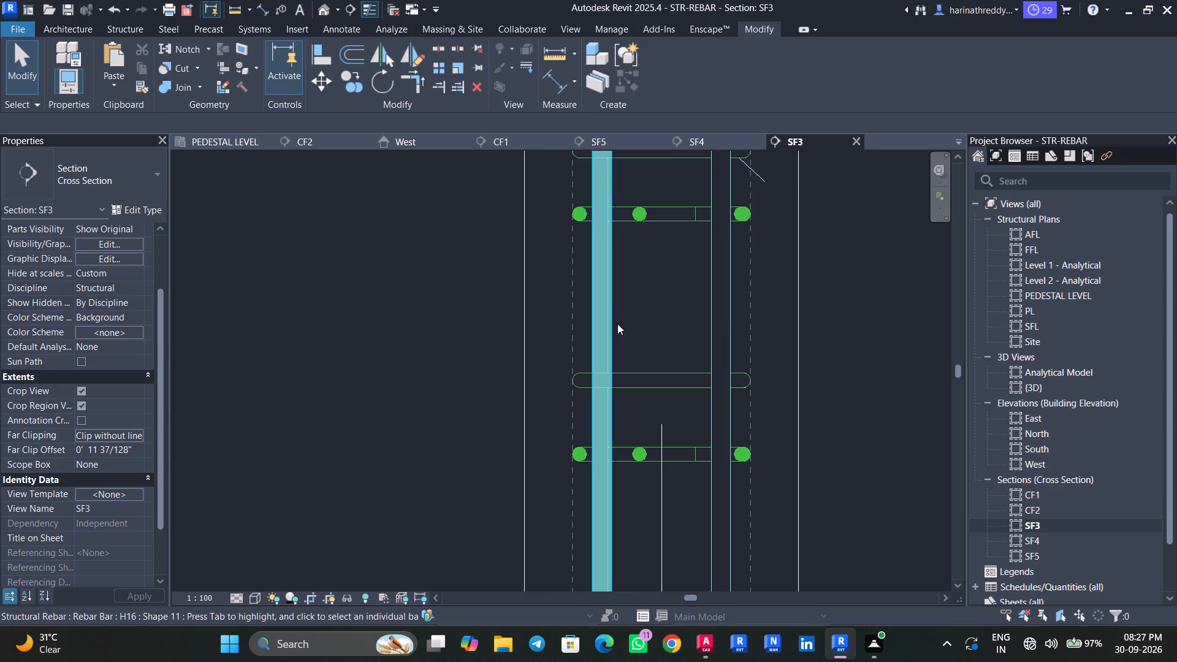
pyautogui.moveTo(631, 303); pyautogui.dragTo(658, 521, button='middle')
pyautogui.scroll(1, 659, 506)
pyautogui.moveTo(660, 311); pyautogui.dragTo(668, 547, button='middle')
pyautogui.scroll(-4, 653, 337)
pyautogui.moveTo(672, 319); pyautogui.dragTo(685, 542, button='middle')
pyautogui.scroll(-8, 679, 366)
pyautogui.moveTo(682, 395); pyautogui.dragTo(680, 477, button='middle')
pyautogui.scroll(9, 683, 300)
pyautogui.press('Escape')
pyautogui.press('Escape')
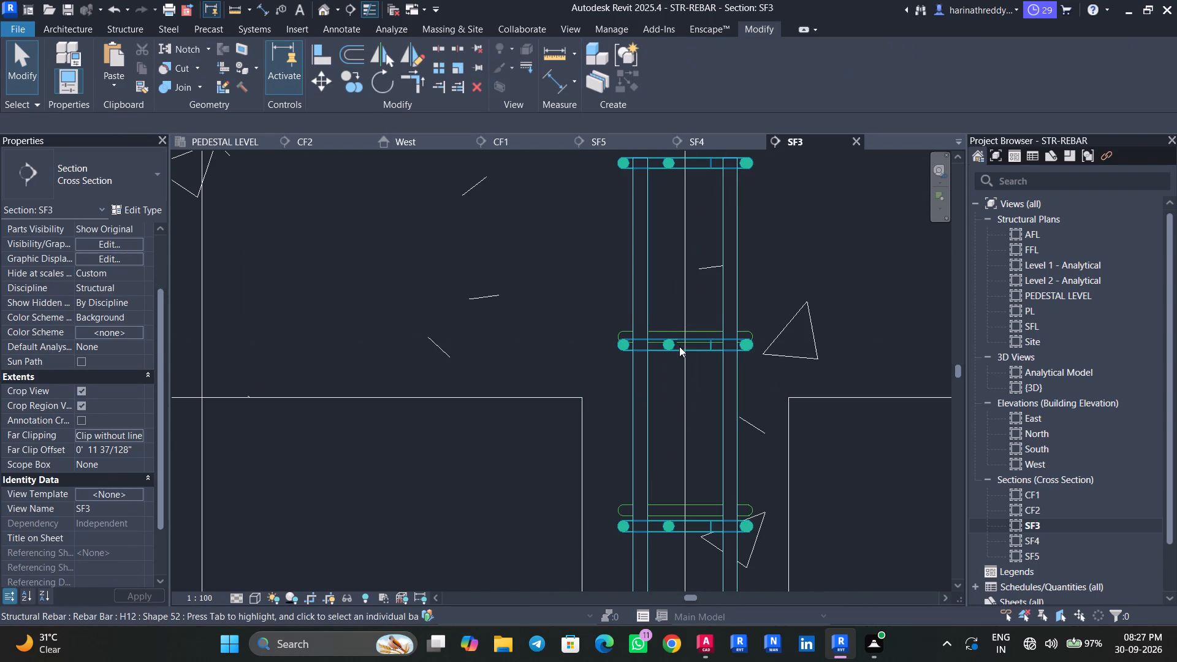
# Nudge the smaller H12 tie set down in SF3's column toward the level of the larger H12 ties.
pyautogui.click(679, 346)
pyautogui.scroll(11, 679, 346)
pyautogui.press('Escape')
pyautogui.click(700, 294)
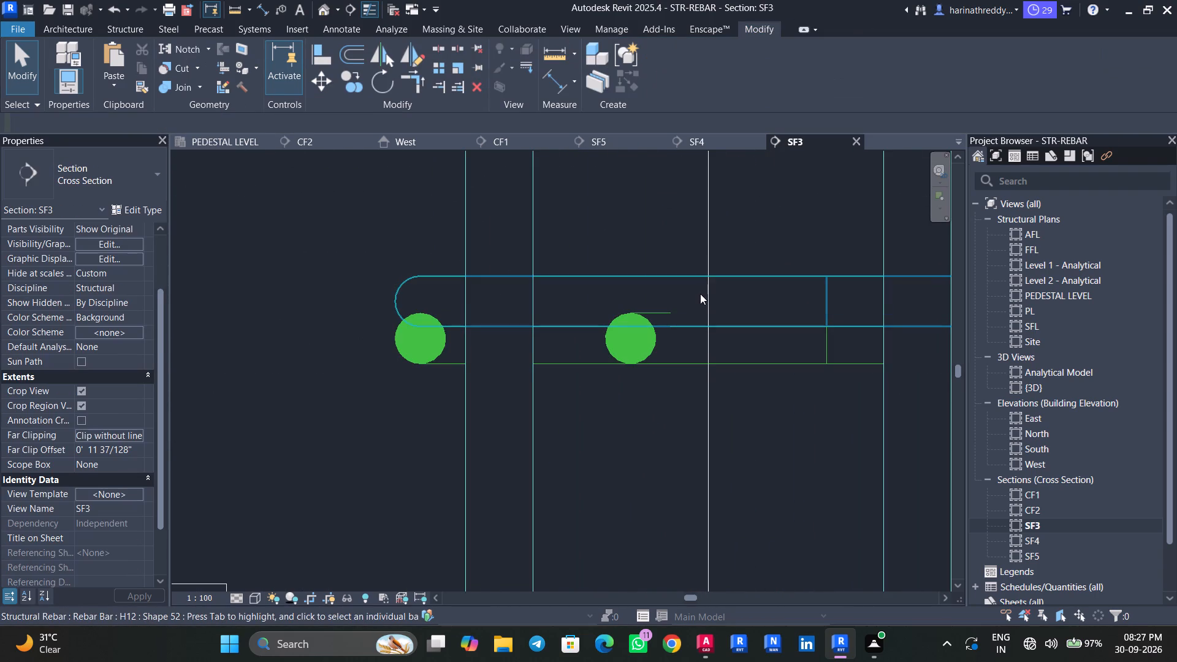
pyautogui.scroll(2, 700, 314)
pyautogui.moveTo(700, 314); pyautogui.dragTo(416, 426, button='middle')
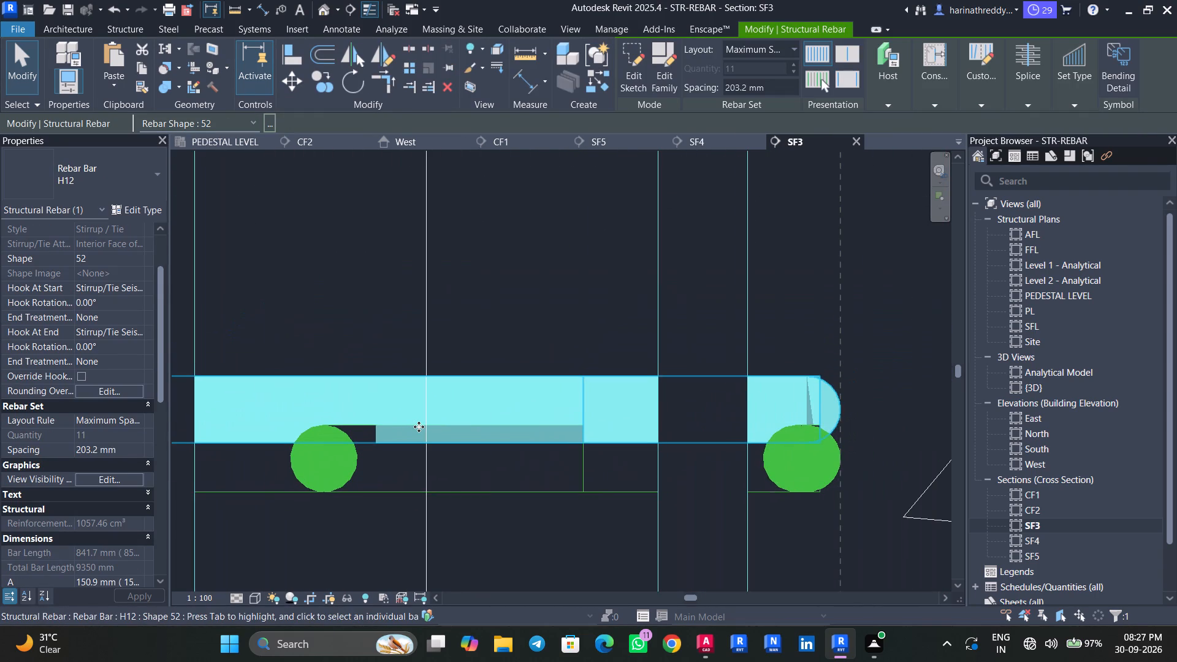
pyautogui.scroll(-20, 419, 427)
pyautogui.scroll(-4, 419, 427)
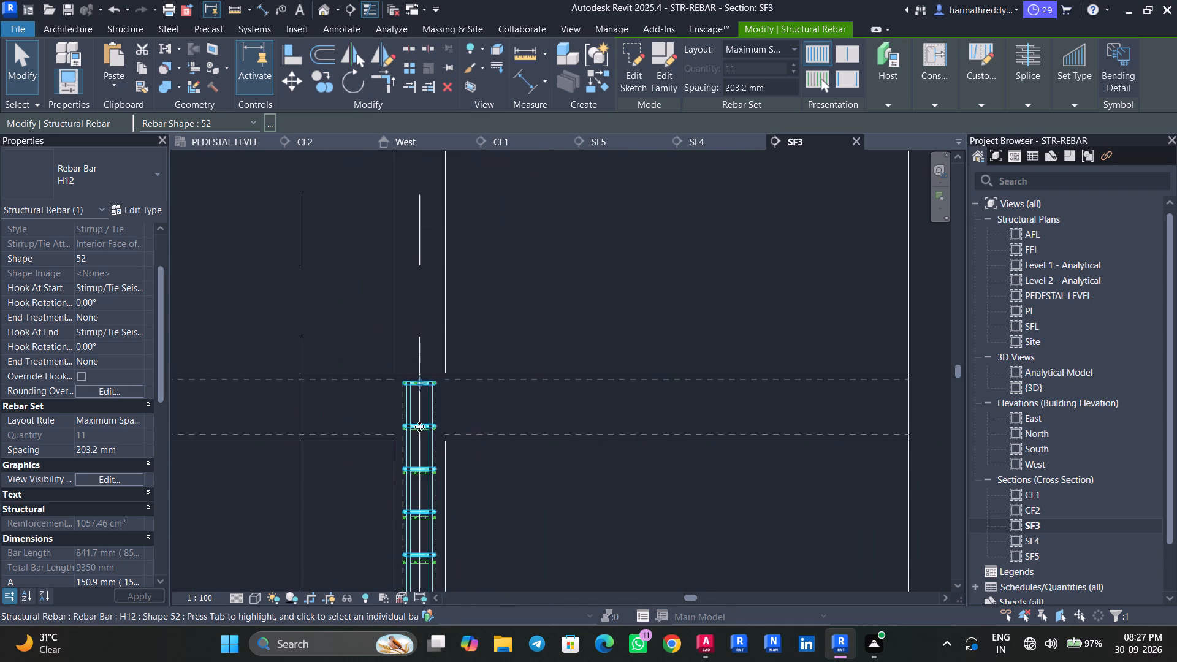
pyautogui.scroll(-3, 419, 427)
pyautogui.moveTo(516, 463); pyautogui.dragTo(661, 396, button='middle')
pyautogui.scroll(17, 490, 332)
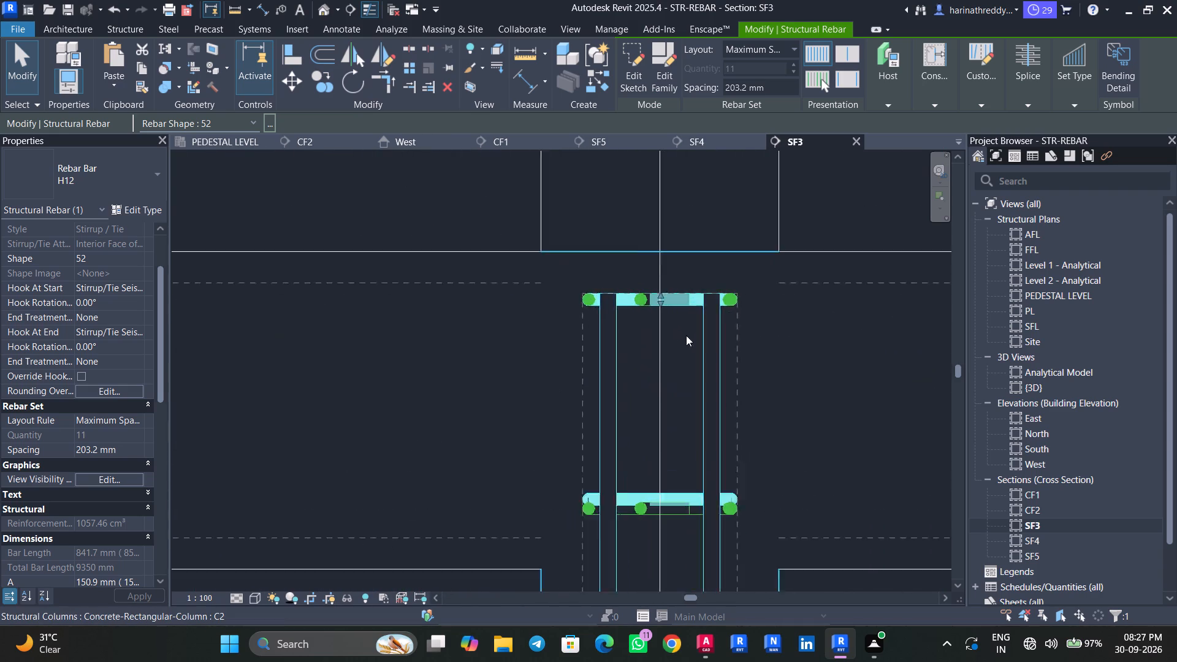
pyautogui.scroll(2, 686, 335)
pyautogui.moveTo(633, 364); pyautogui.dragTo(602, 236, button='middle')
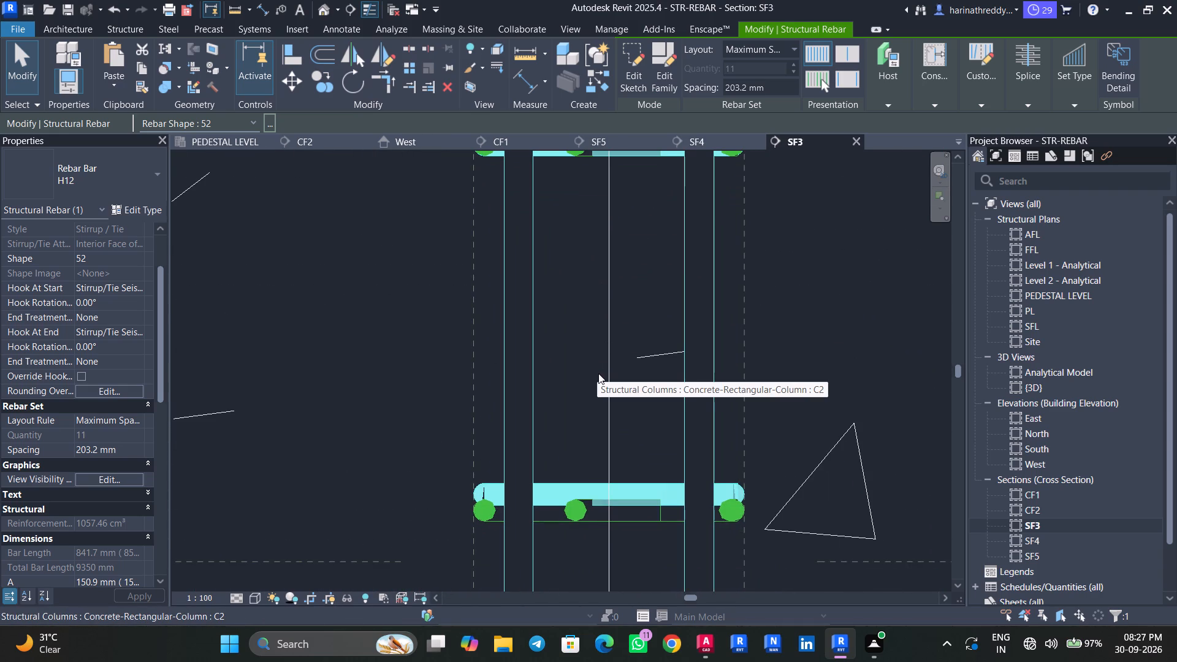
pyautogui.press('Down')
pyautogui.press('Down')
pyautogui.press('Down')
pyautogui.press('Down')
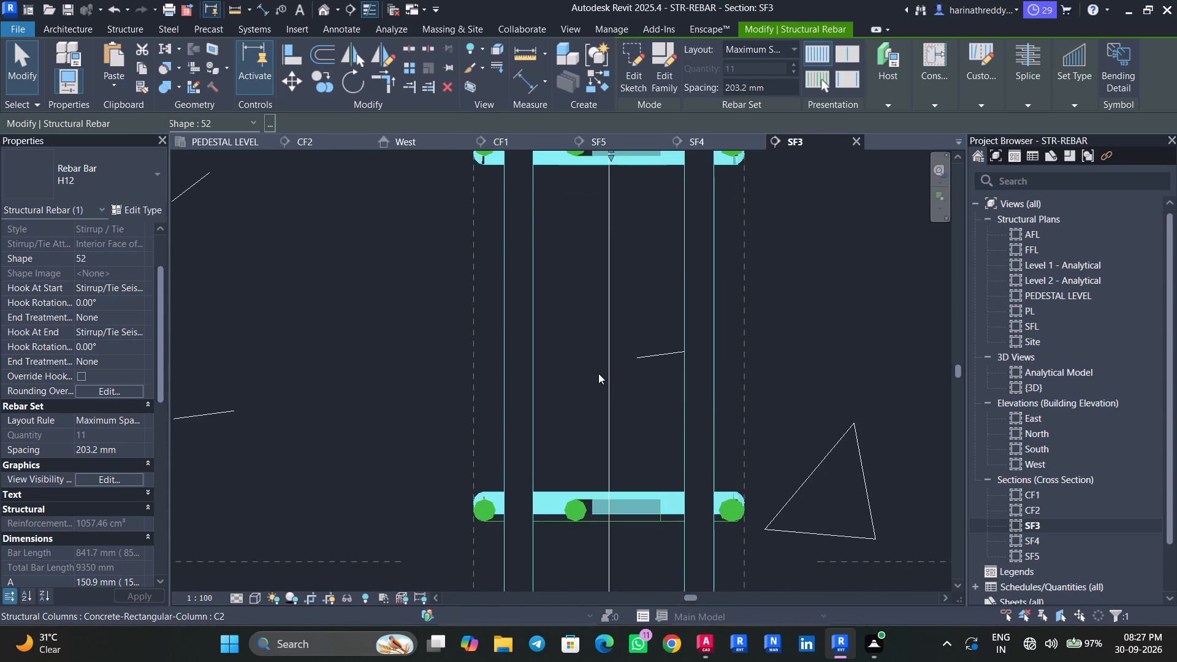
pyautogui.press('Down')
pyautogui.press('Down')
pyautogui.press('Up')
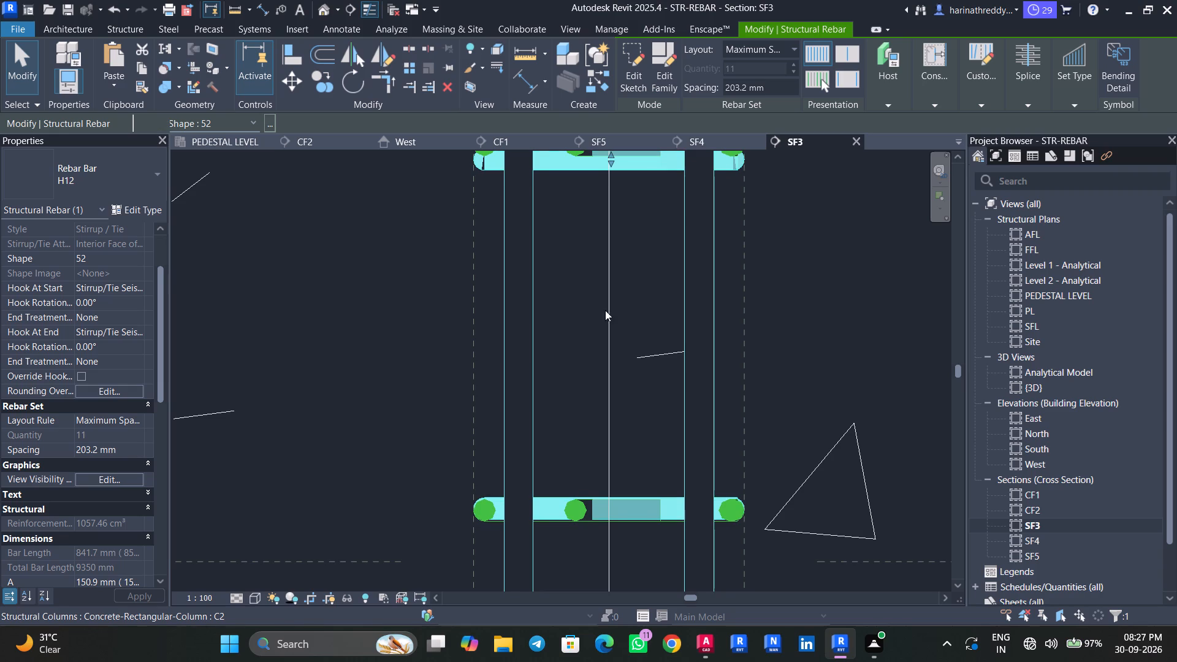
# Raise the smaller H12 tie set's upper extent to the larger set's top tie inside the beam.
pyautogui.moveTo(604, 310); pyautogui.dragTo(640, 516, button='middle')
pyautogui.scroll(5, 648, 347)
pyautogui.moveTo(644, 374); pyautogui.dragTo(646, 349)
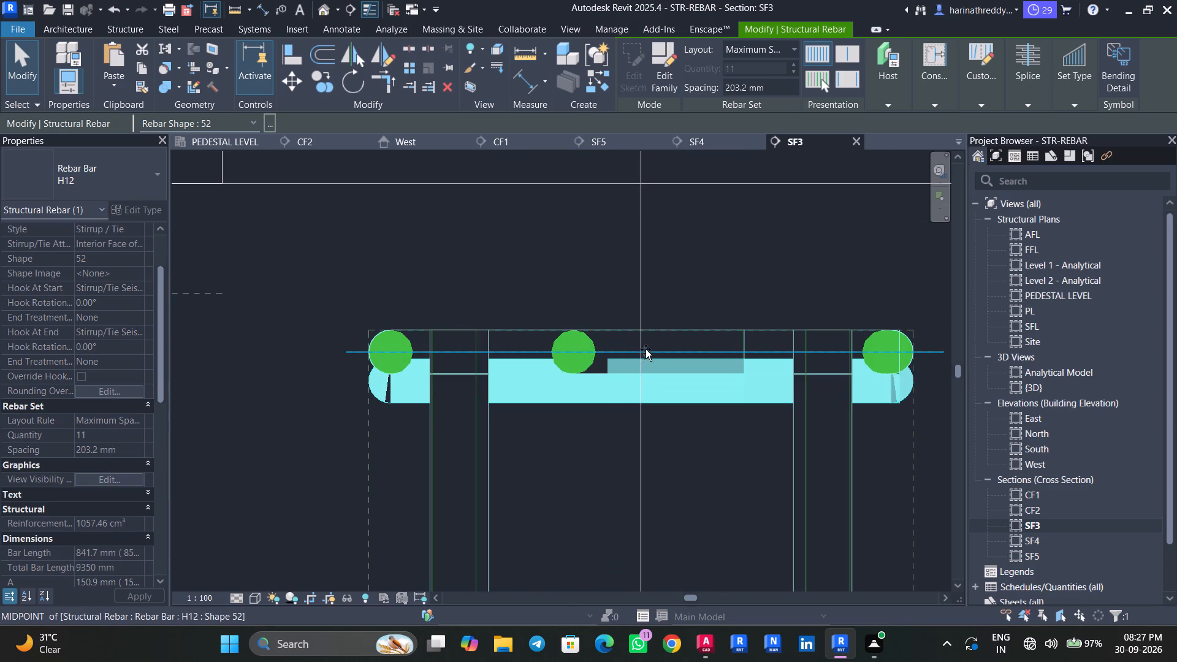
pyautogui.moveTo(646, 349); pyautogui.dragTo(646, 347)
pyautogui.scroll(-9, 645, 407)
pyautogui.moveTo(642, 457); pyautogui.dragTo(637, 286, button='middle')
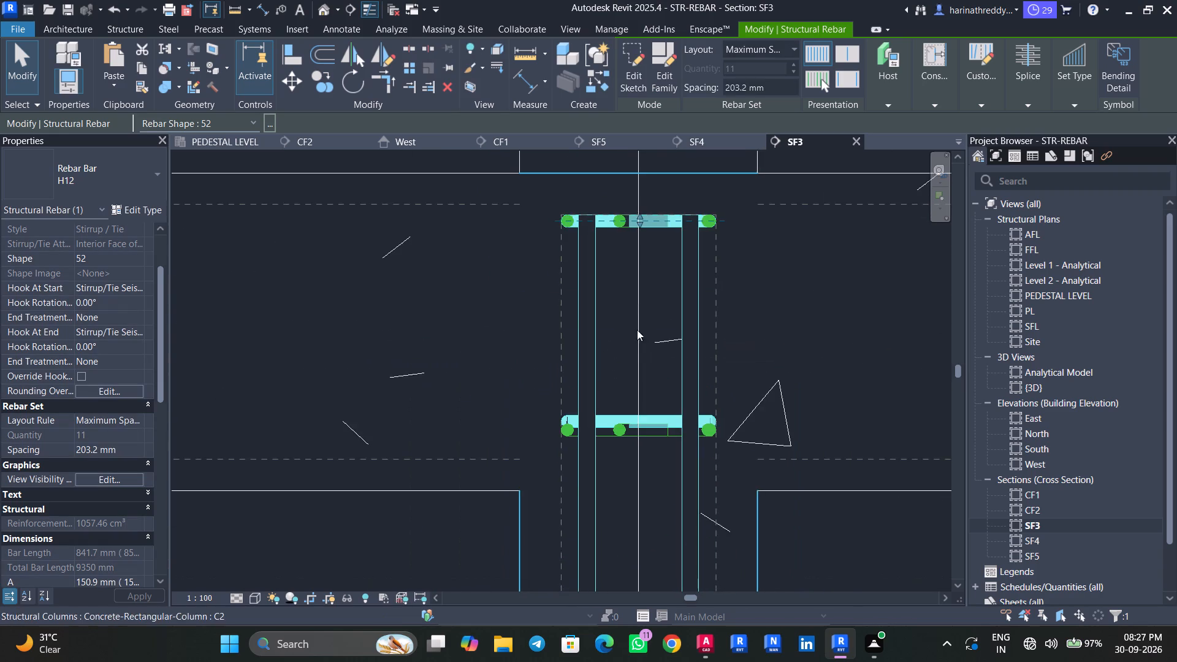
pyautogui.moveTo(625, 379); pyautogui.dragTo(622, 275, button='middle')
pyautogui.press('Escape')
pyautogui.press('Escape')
# Lower the upper extent of the larger H12 tie set slightly below the tops of SF3's column bars.
pyautogui.scroll(-2, 640, 397)
pyautogui.moveTo(638, 425); pyautogui.dragTo(628, 327, button='middle')
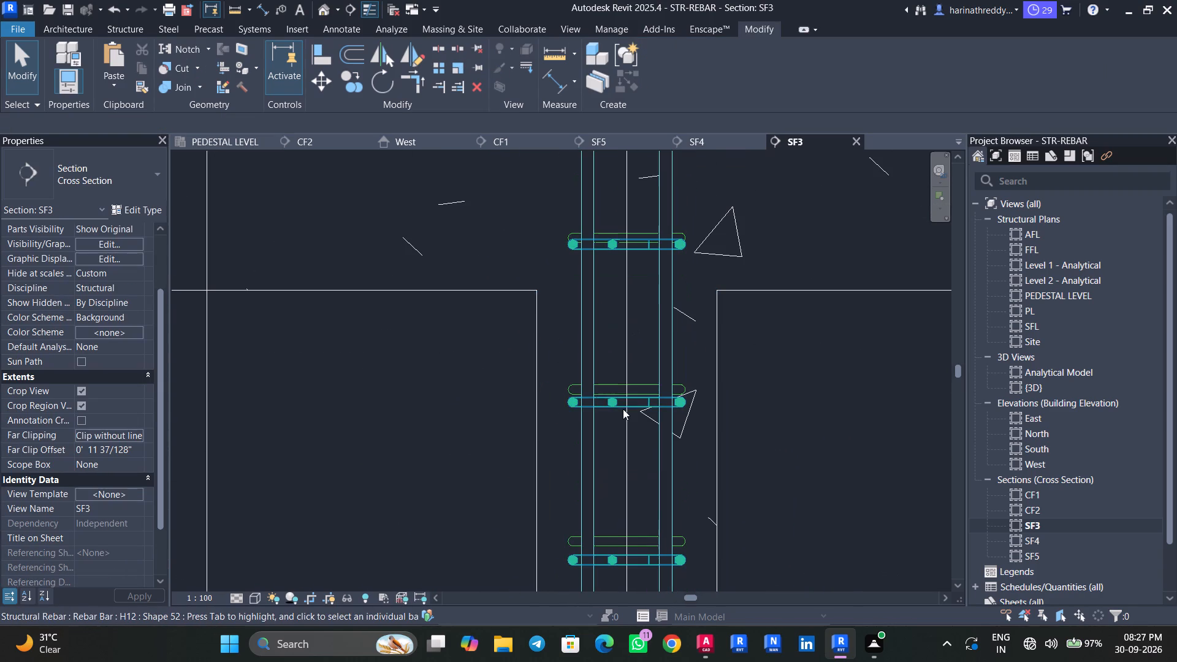
pyautogui.scroll(-3, 625, 319)
pyautogui.moveTo(625, 319); pyautogui.dragTo(608, 159, button='middle')
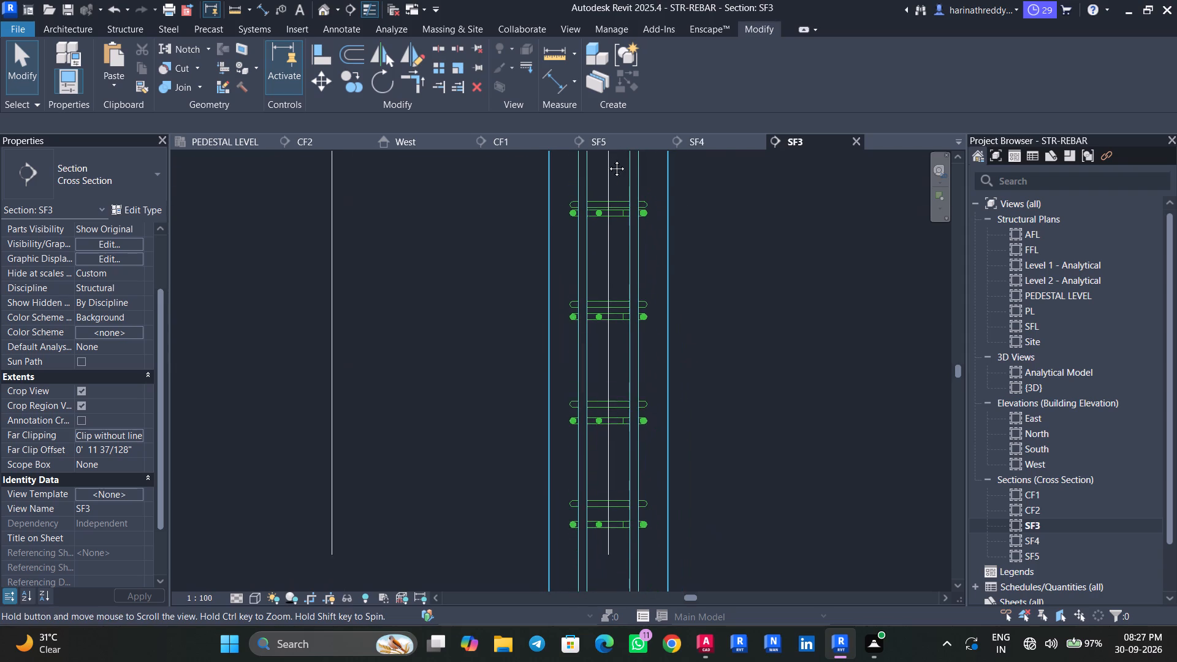
pyautogui.moveTo(608, 159); pyautogui.dragTo(609, 389, button='middle')
pyautogui.click(610, 240)
pyautogui.scroll(6, 610, 240)
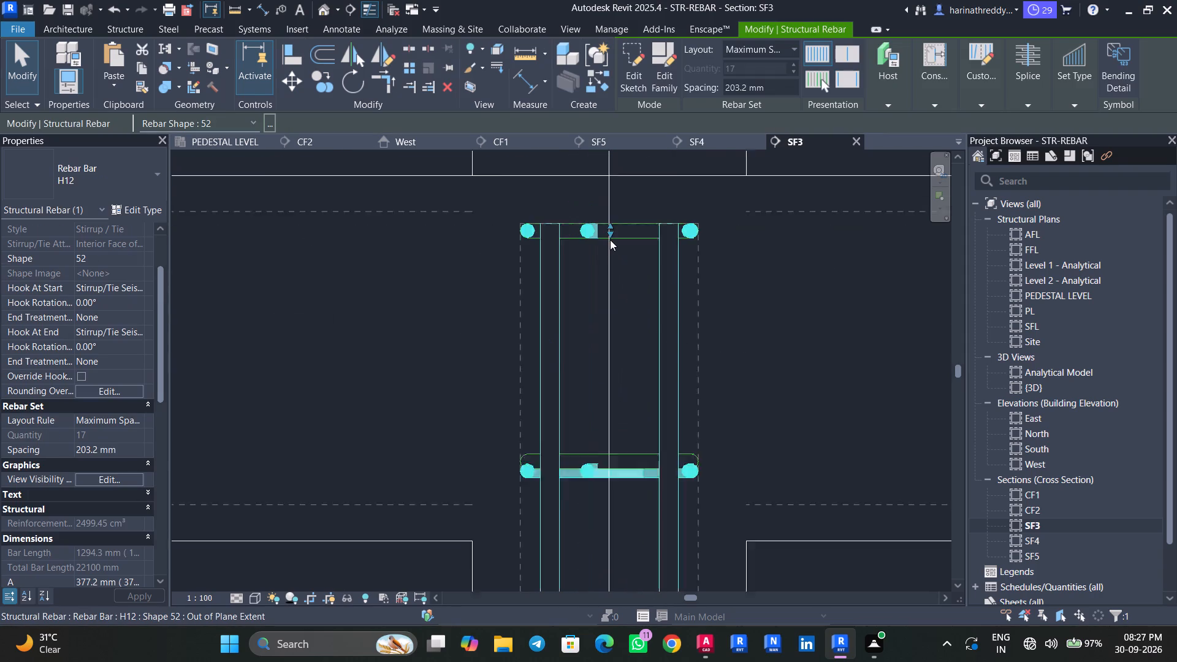
pyautogui.scroll(3, 610, 240)
pyautogui.moveTo(612, 229); pyautogui.dragTo(612, 257)
pyautogui.press('Escape')
# Lower the smaller H12 tie set's upper extent to match the level of the larger set's top tie.
pyautogui.click(606, 225)
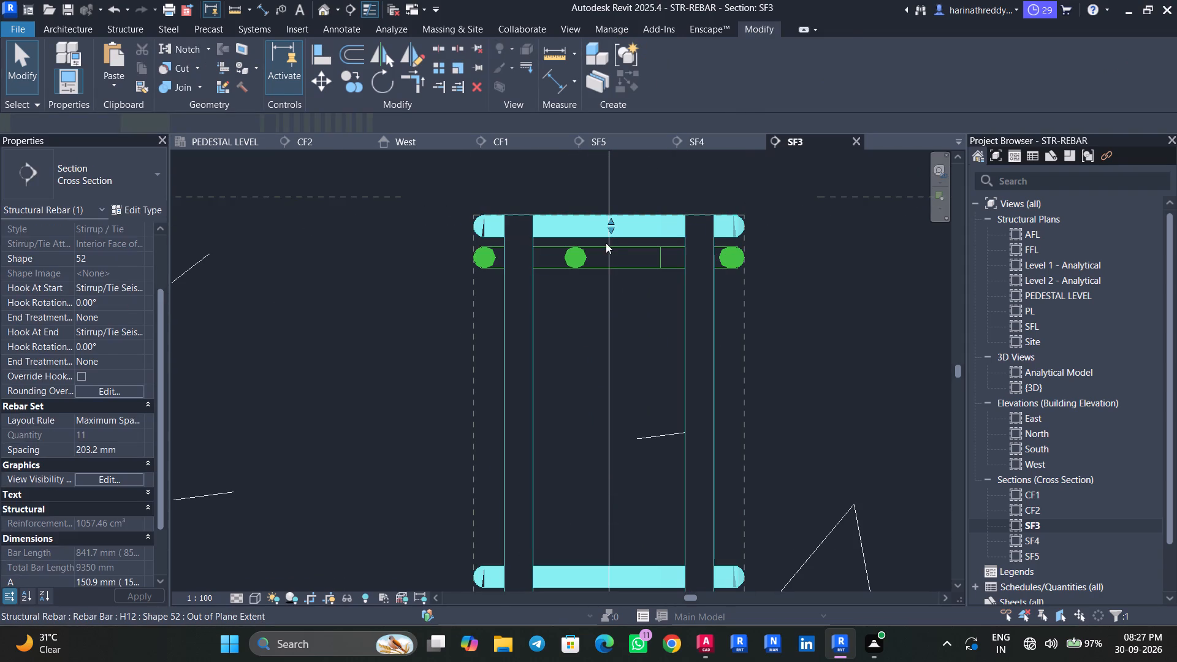
pyautogui.moveTo(611, 234); pyautogui.dragTo(611, 253)
pyautogui.scroll(-6, 614, 313)
pyautogui.moveTo(612, 352); pyautogui.dragTo(604, 300, button='middle')
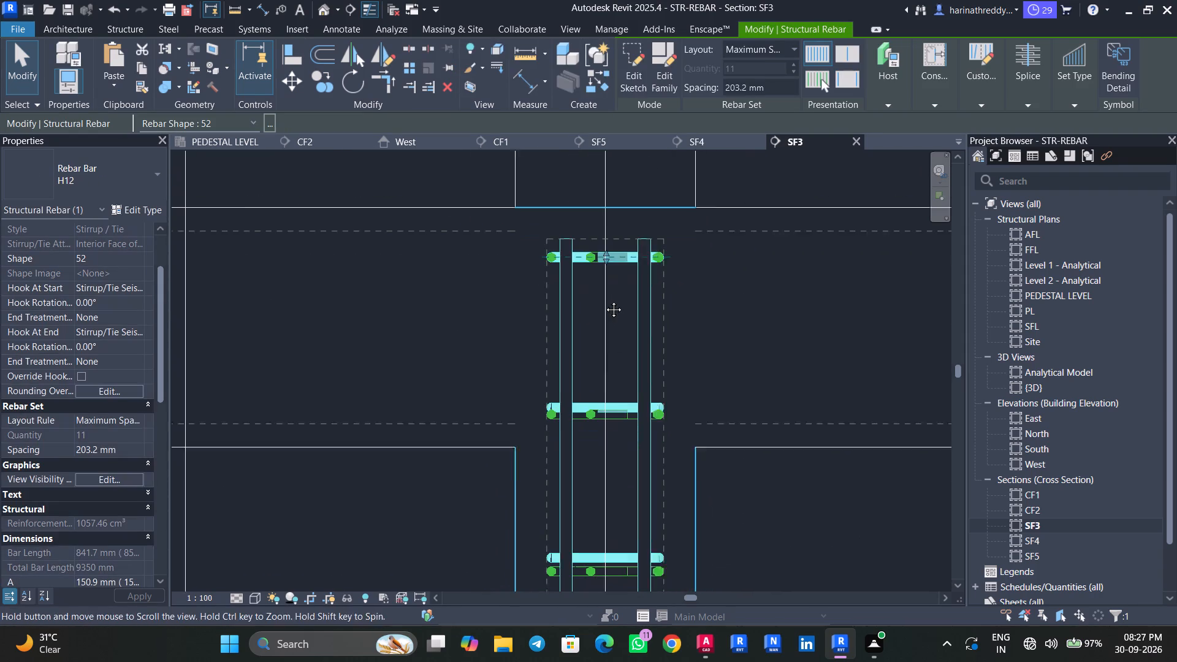
pyautogui.moveTo(604, 300); pyautogui.dragTo(604, 300, button='middle')
pyautogui.press('Escape')
pyautogui.press('Escape')
# Examine the level offset between the smaller and larger H12 ties further down SF3's column.
pyautogui.scroll(-6, 601, 401)
pyautogui.scroll(7, 598, 401)
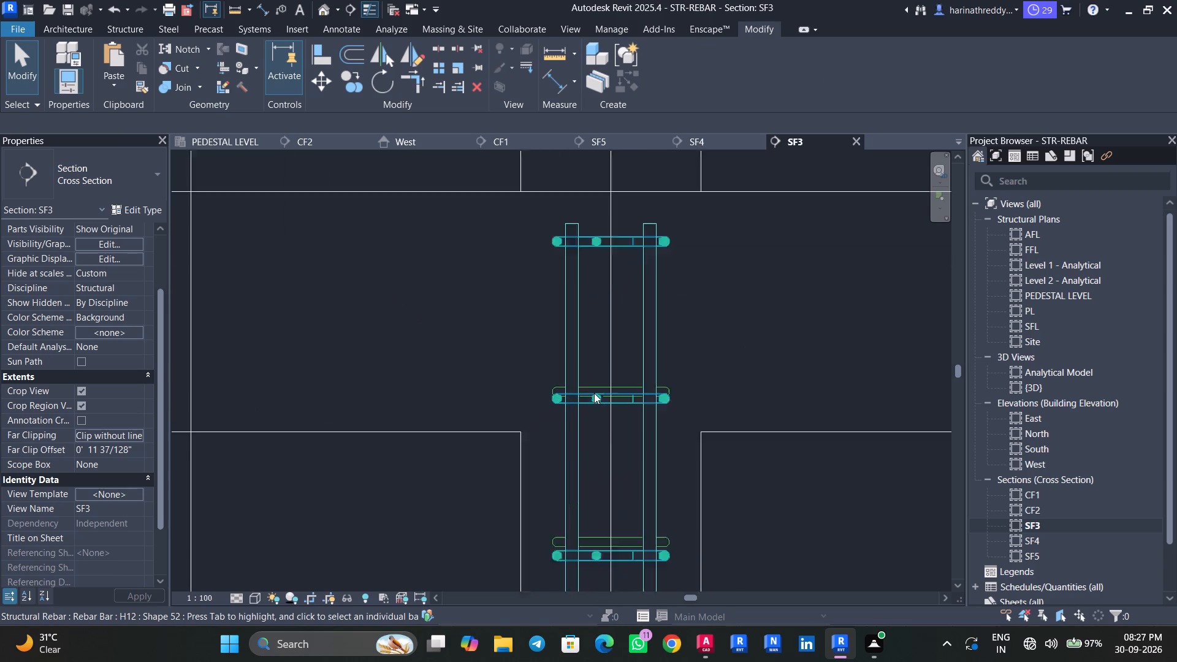
pyautogui.scroll(1, 594, 393)
pyautogui.click(596, 402)
pyautogui.scroll(11, 601, 405)
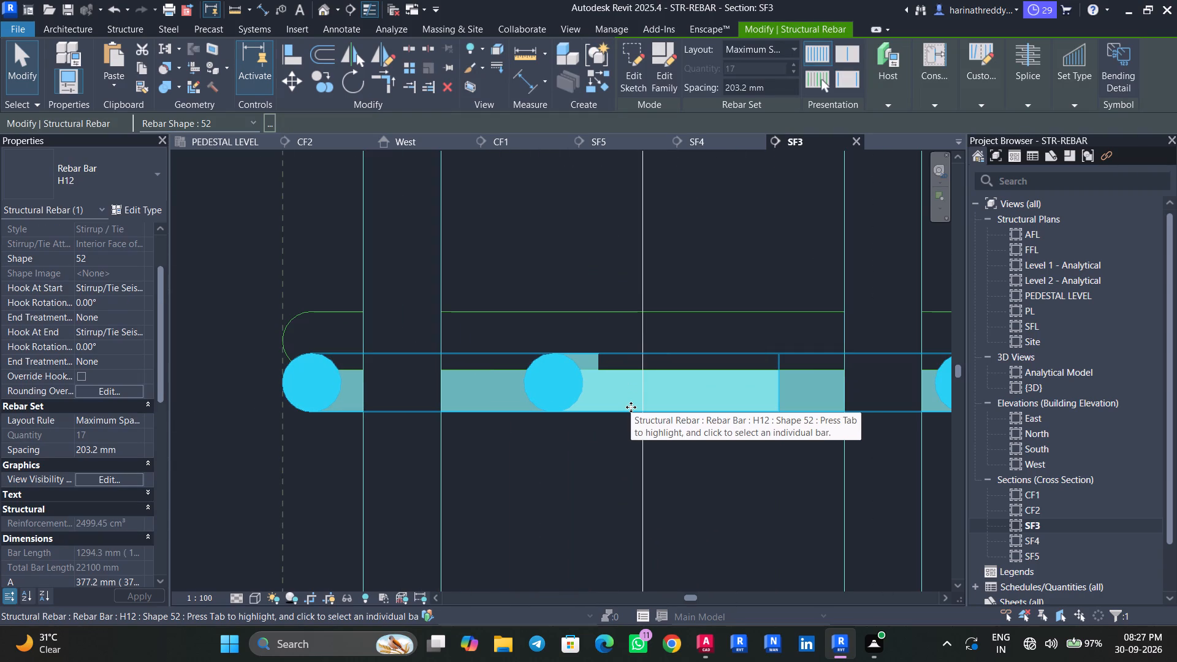
pyautogui.press('Escape')
pyautogui.press('Escape')
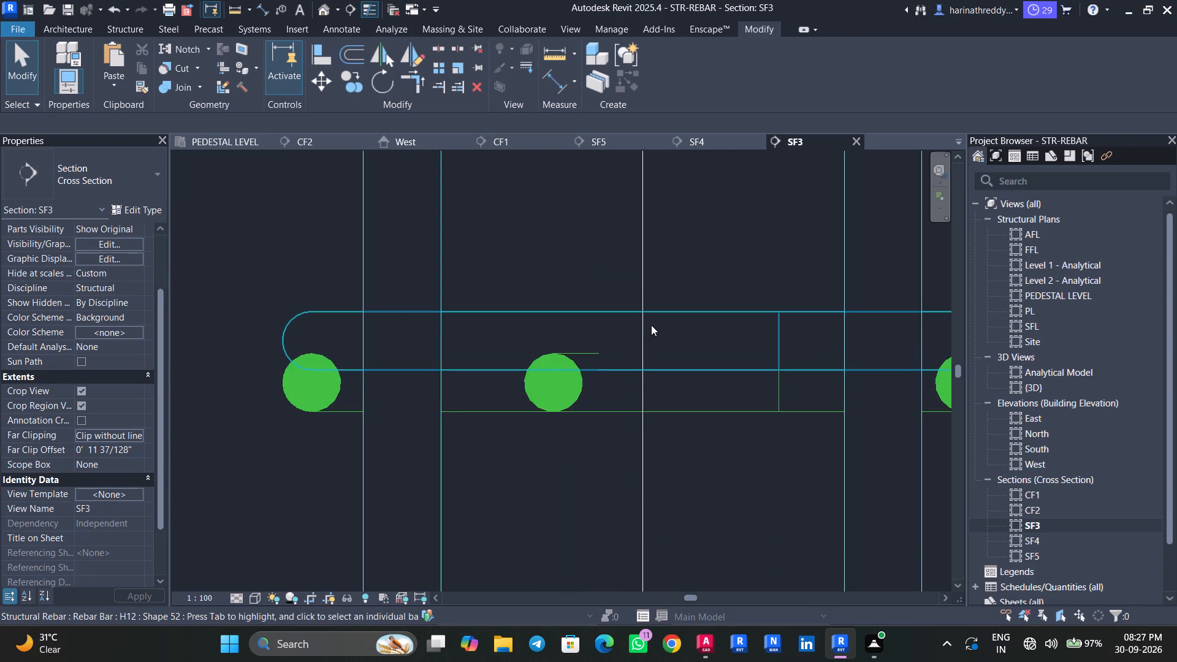
pyautogui.click(651, 325)
pyautogui.scroll(-3, 651, 325)
pyautogui.scroll(-7, 671, 435)
pyautogui.scroll(1, 671, 435)
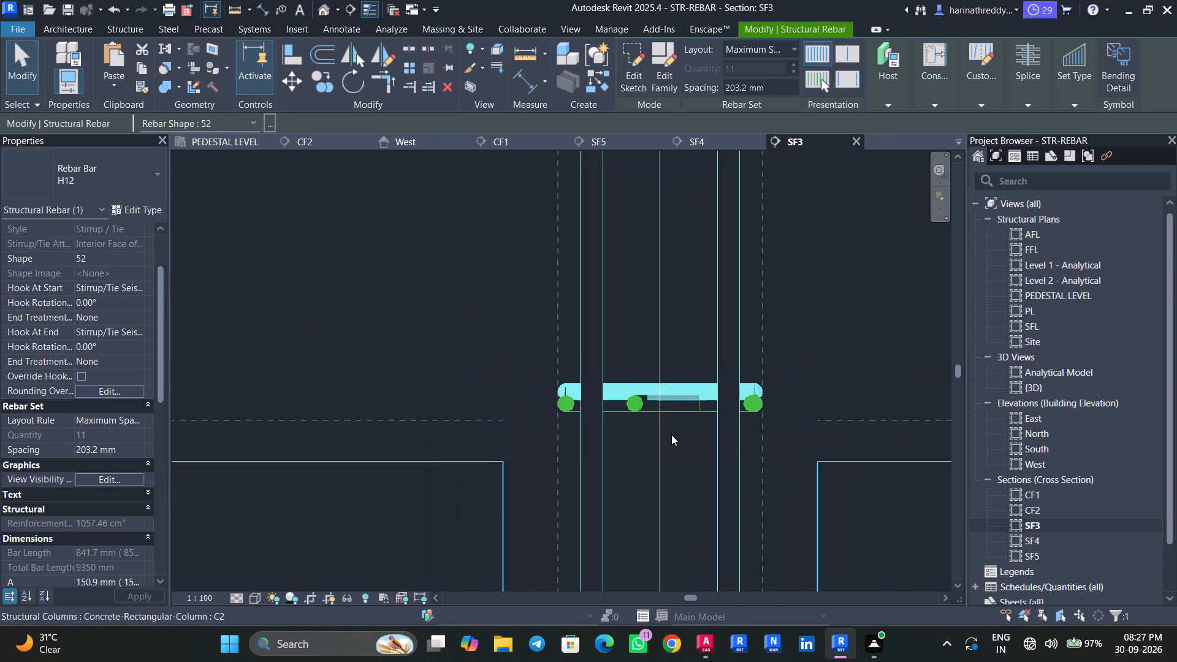
pyautogui.scroll(16, 755, 390)
pyautogui.scroll(-3, 721, 398)
pyautogui.scroll(1, 721, 398)
pyautogui.scroll(-3, 716, 394)
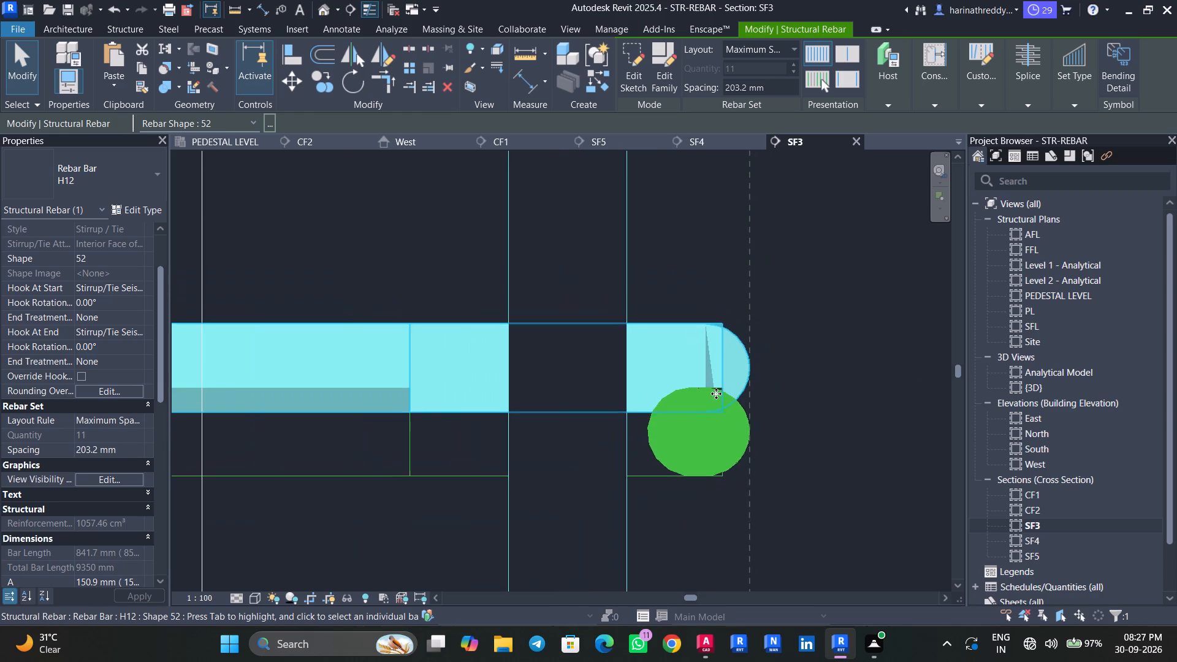
pyautogui.scroll(-19, 716, 394)
pyautogui.moveTo(714, 437); pyautogui.dragTo(675, 268, button='middle')
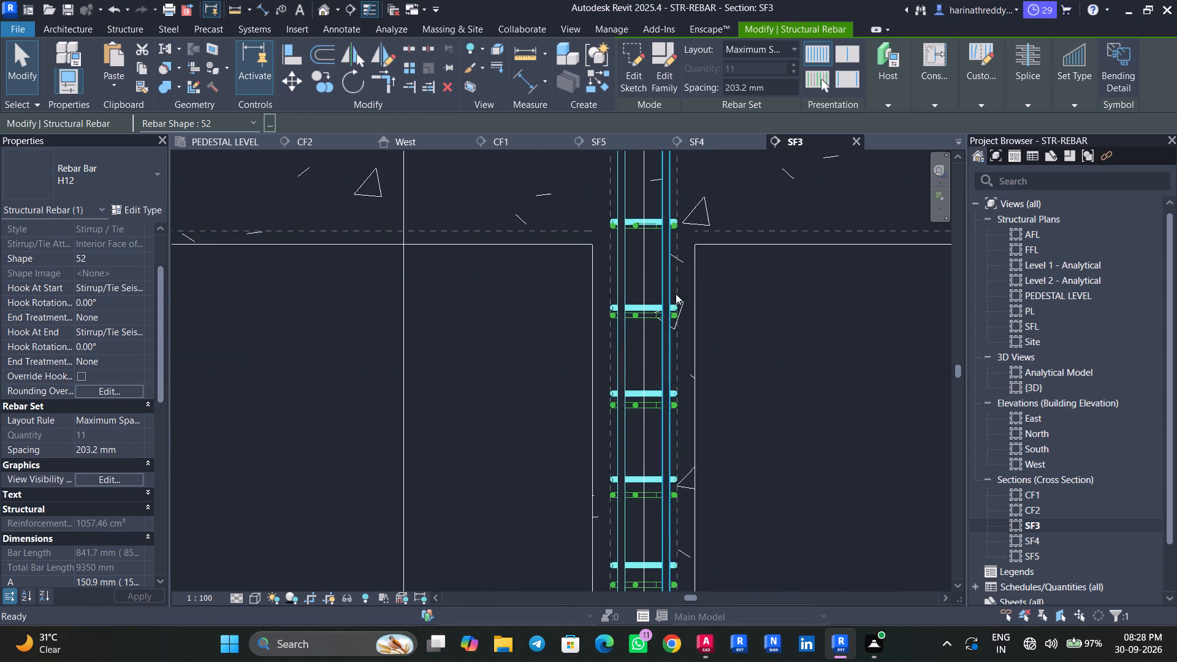
pyautogui.press('Escape')
pyautogui.press('Escape')
pyautogui.press('Escape')
# Extend the smaller H12 tie set's lower end from the column through the pedestal into SF3's footing.
pyautogui.moveTo(634, 464); pyautogui.dragTo(604, 197, button='middle')
pyautogui.moveTo(590, 435); pyautogui.dragTo(588, 153, button='middle')
pyautogui.scroll(1, 595, 412)
pyautogui.moveTo(595, 412); pyautogui.dragTo(592, 333, button='middle')
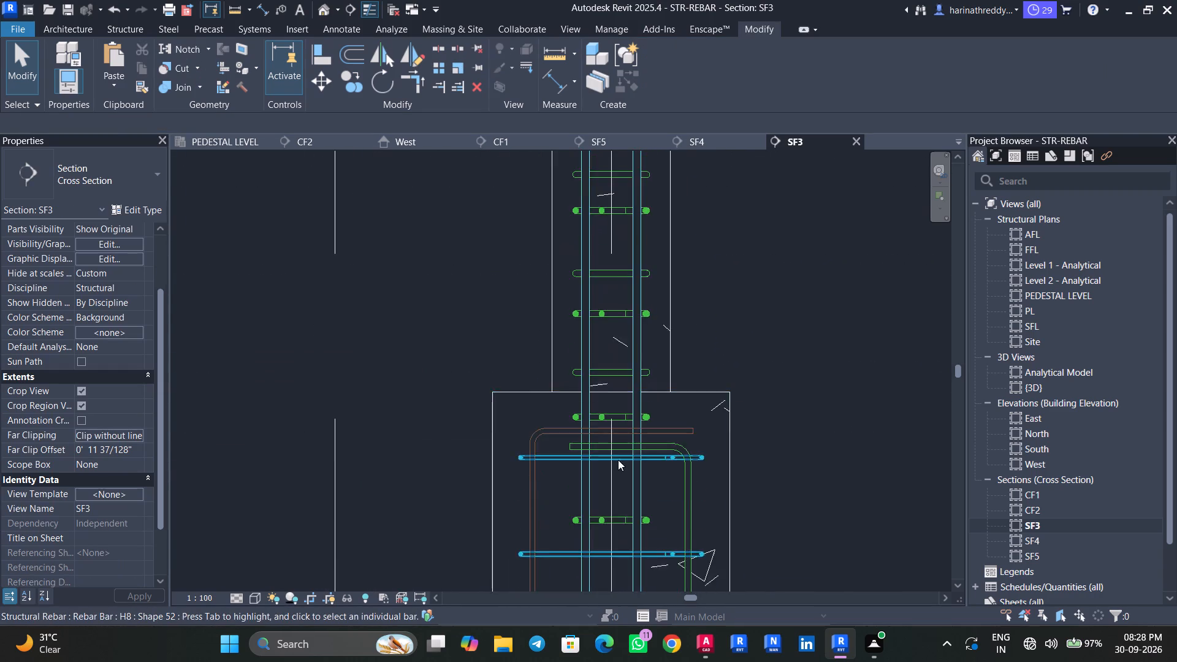
pyautogui.scroll(9, 618, 460)
pyautogui.click(589, 323)
pyautogui.scroll(-5, 592, 338)
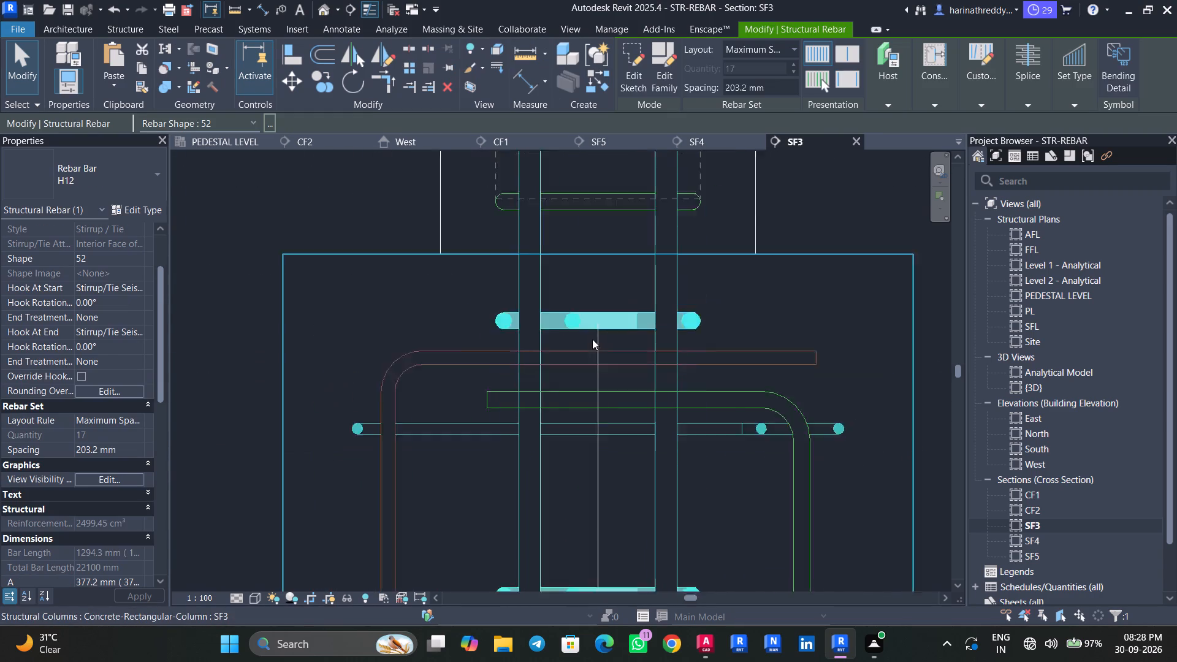
pyautogui.scroll(-2, 592, 339)
pyautogui.moveTo(596, 294); pyautogui.dragTo(607, 419, button='middle')
pyautogui.press('Escape')
pyautogui.press('Escape')
pyautogui.click(604, 398)
pyautogui.moveTo(706, 385); pyautogui.dragTo(696, 353, button='middle')
pyautogui.scroll(-3, 592, 382)
pyautogui.moveTo(600, 409); pyautogui.dragTo(585, 328, button='middle')
pyautogui.moveTo(579, 296); pyautogui.dragTo(587, 568)
pyautogui.moveTo(671, 530); pyautogui.dragTo(665, 446, button='middle')
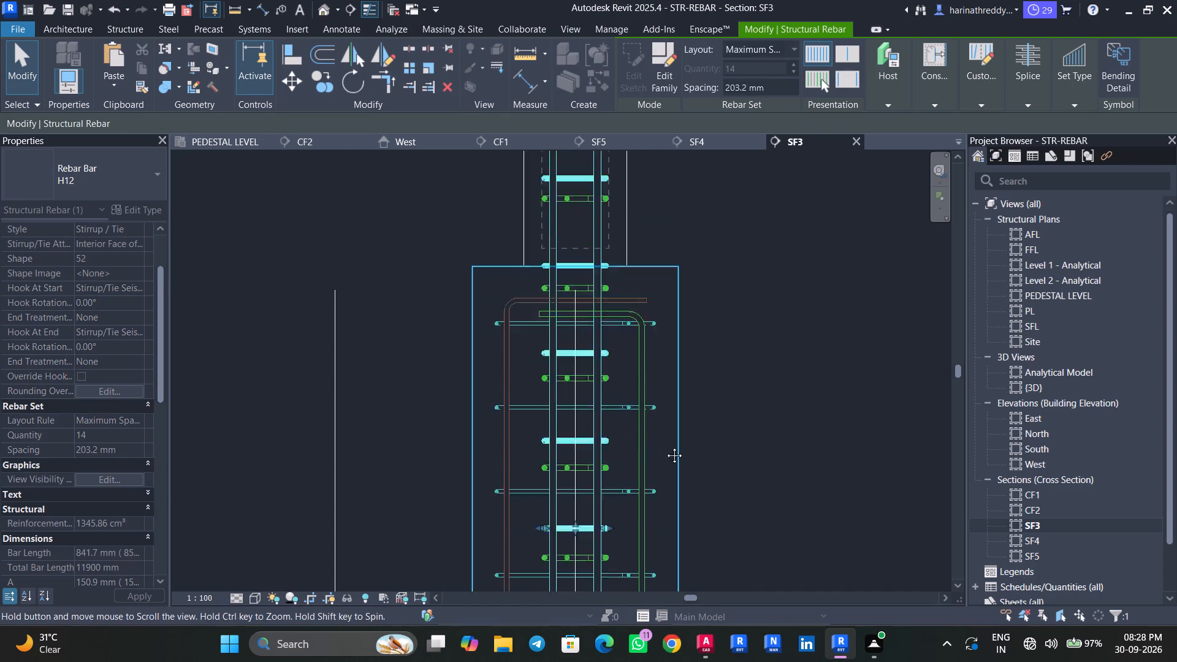
pyautogui.moveTo(665, 446); pyautogui.dragTo(665, 248, button='middle')
pyautogui.scroll(-1, 655, 270)
pyautogui.moveTo(584, 291); pyautogui.dragTo(587, 359)
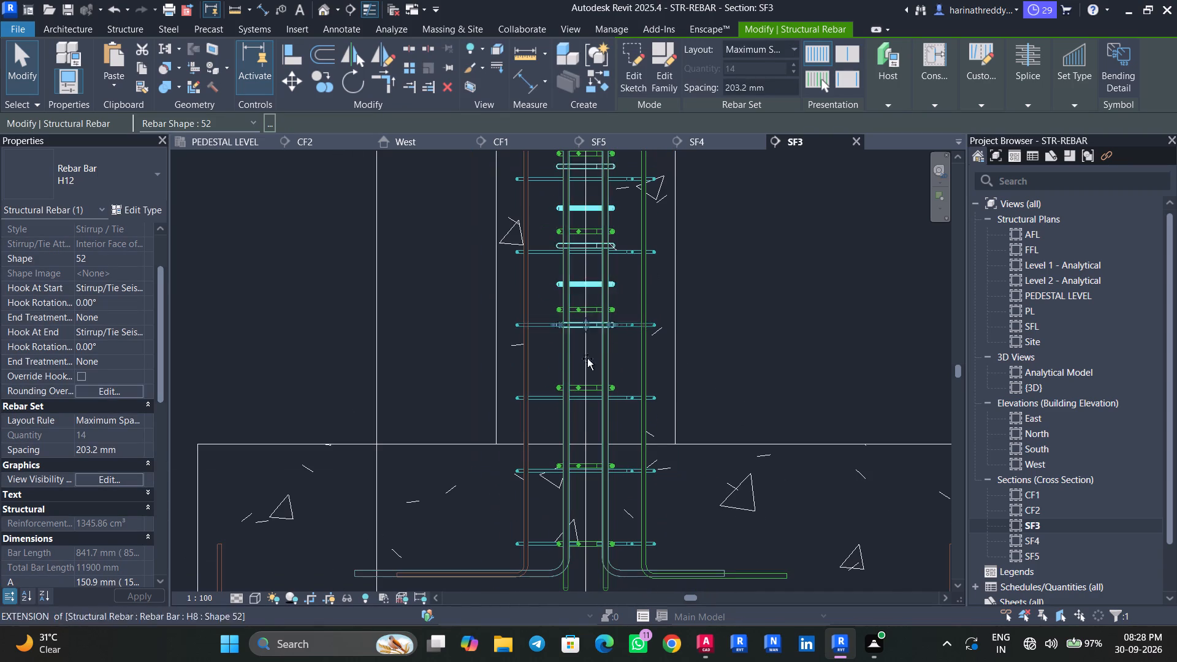
pyautogui.moveTo(587, 359); pyautogui.dragTo(587, 536)
# Align the smaller H12 tie set's lower extent with the larger set's lowest tie above the footing bends.
pyautogui.moveTo(645, 519); pyautogui.dragTo(661, 336, button='middle')
pyautogui.scroll(10, 592, 363)
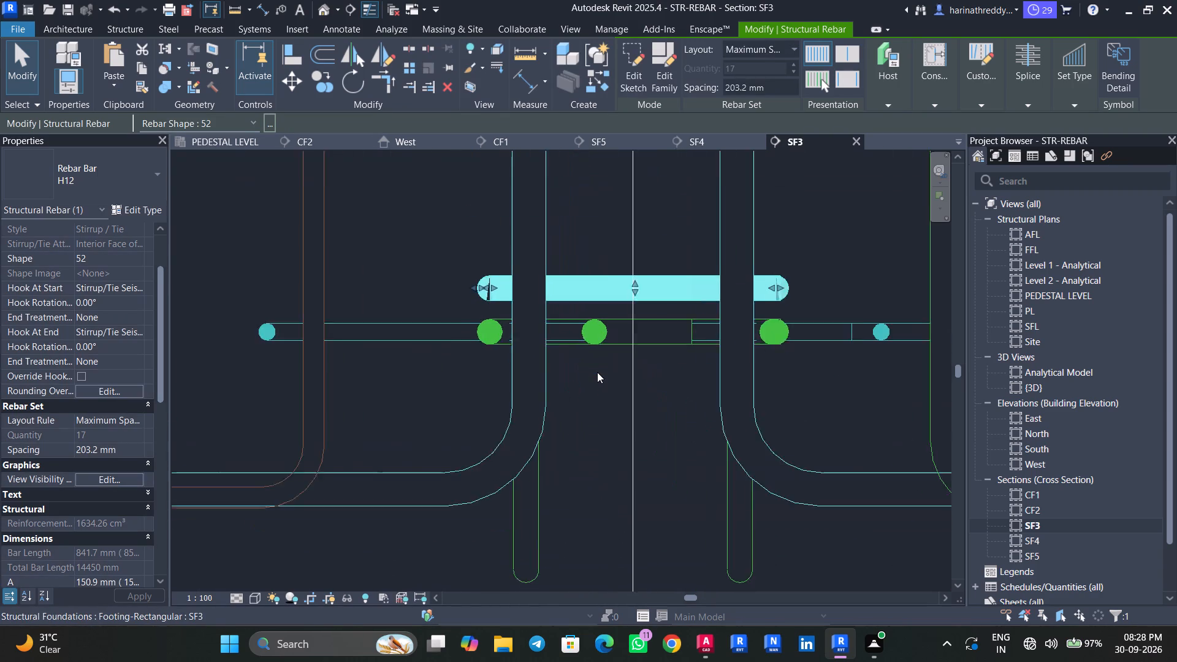
pyautogui.scroll(5, 597, 372)
pyautogui.moveTo(653, 253); pyautogui.dragTo(654, 310)
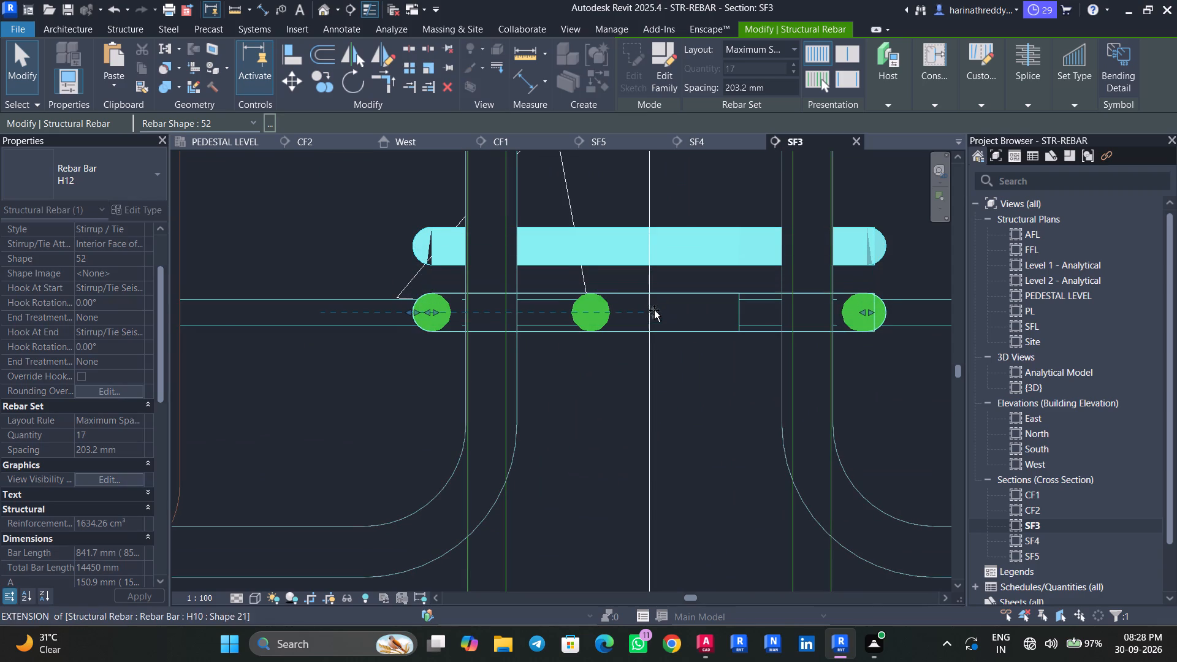
pyautogui.moveTo(654, 310); pyautogui.dragTo(655, 316)
pyautogui.press('Escape')
pyautogui.press('Escape')
pyautogui.press('Escape')
# Check the tie alignment across SF3's pedestal and column, and save the project.
pyautogui.scroll(-3, 625, 377)
pyautogui.scroll(1, 625, 378)
pyautogui.scroll(-5, 625, 378)
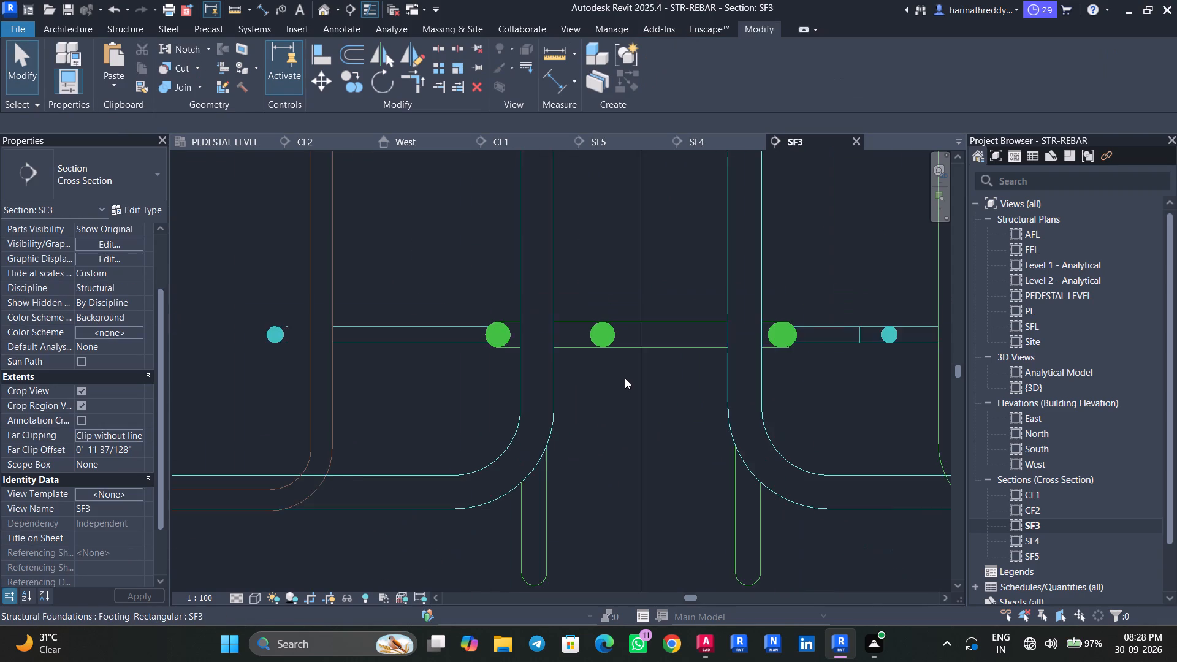
pyautogui.scroll(-14, 625, 378)
pyautogui.moveTo(723, 244); pyautogui.dragTo(695, 390, button='middle')
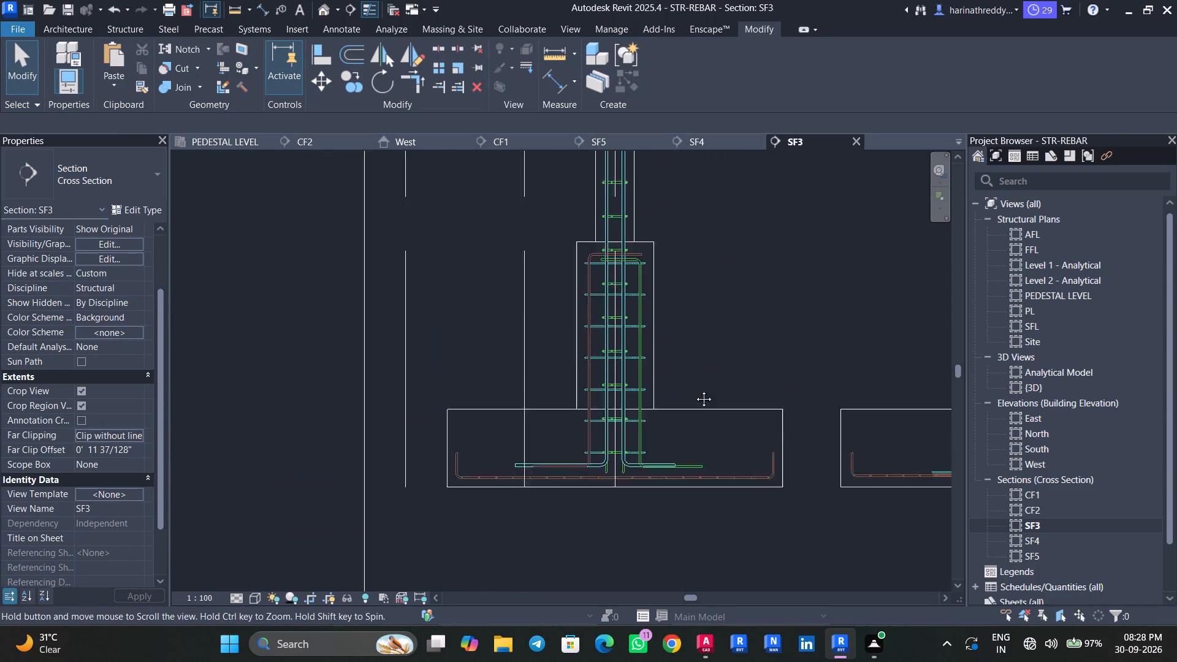
pyautogui.moveTo(695, 390); pyautogui.dragTo(690, 405, button='middle')
pyautogui.hotkey('ctrl', 's')
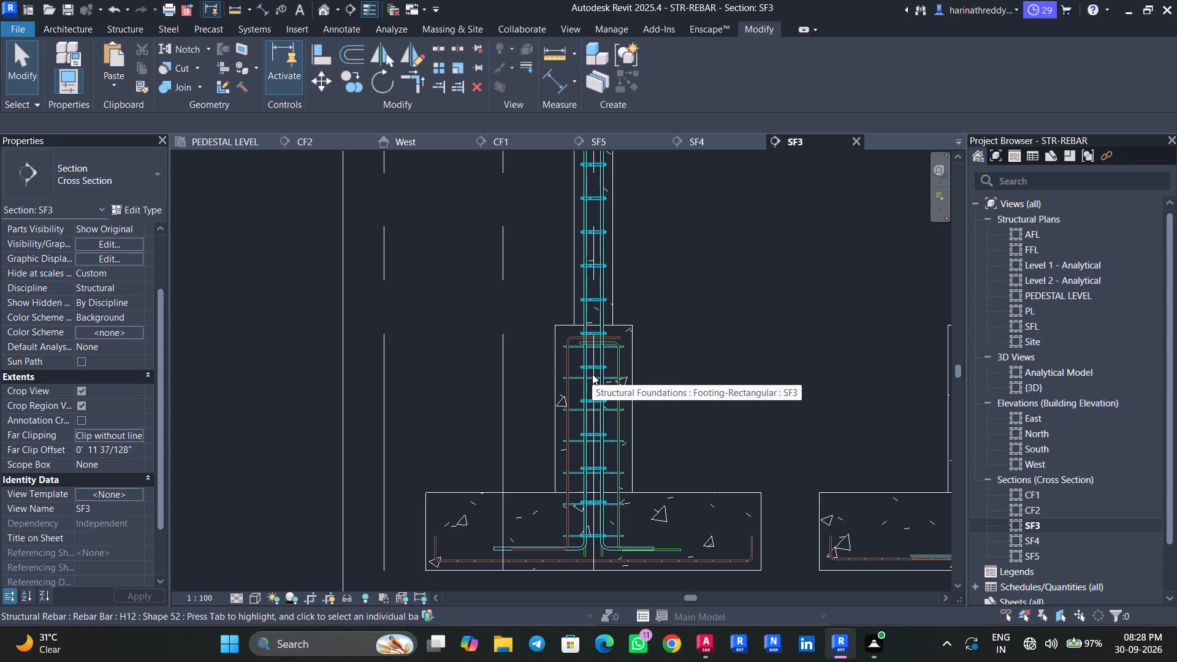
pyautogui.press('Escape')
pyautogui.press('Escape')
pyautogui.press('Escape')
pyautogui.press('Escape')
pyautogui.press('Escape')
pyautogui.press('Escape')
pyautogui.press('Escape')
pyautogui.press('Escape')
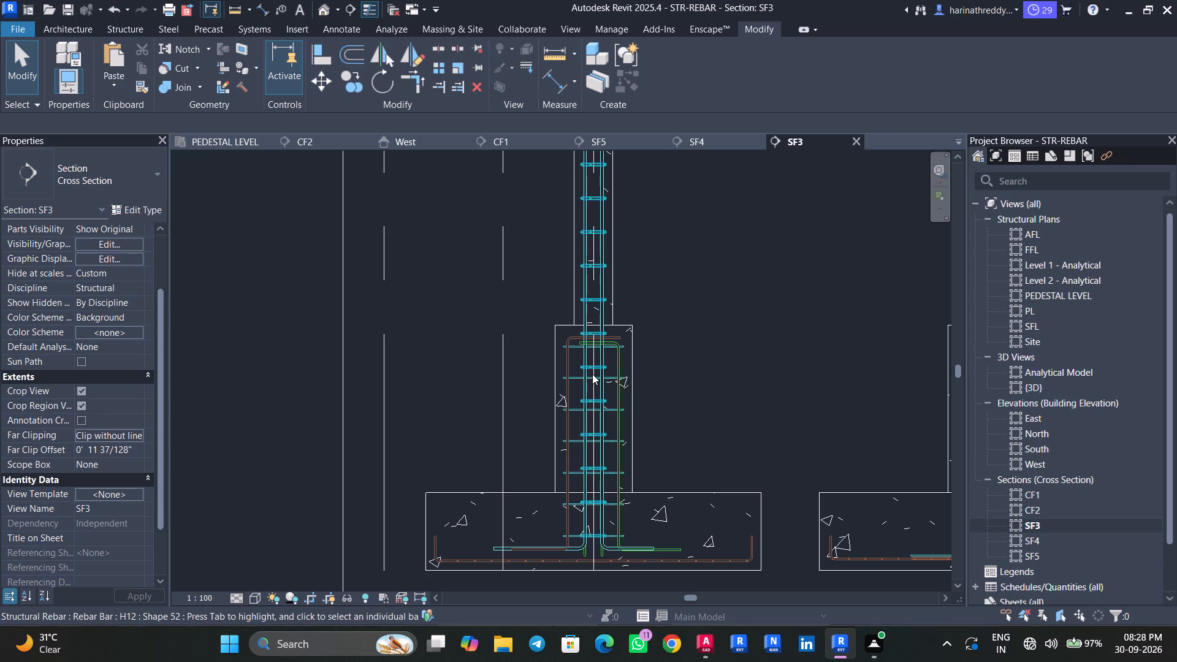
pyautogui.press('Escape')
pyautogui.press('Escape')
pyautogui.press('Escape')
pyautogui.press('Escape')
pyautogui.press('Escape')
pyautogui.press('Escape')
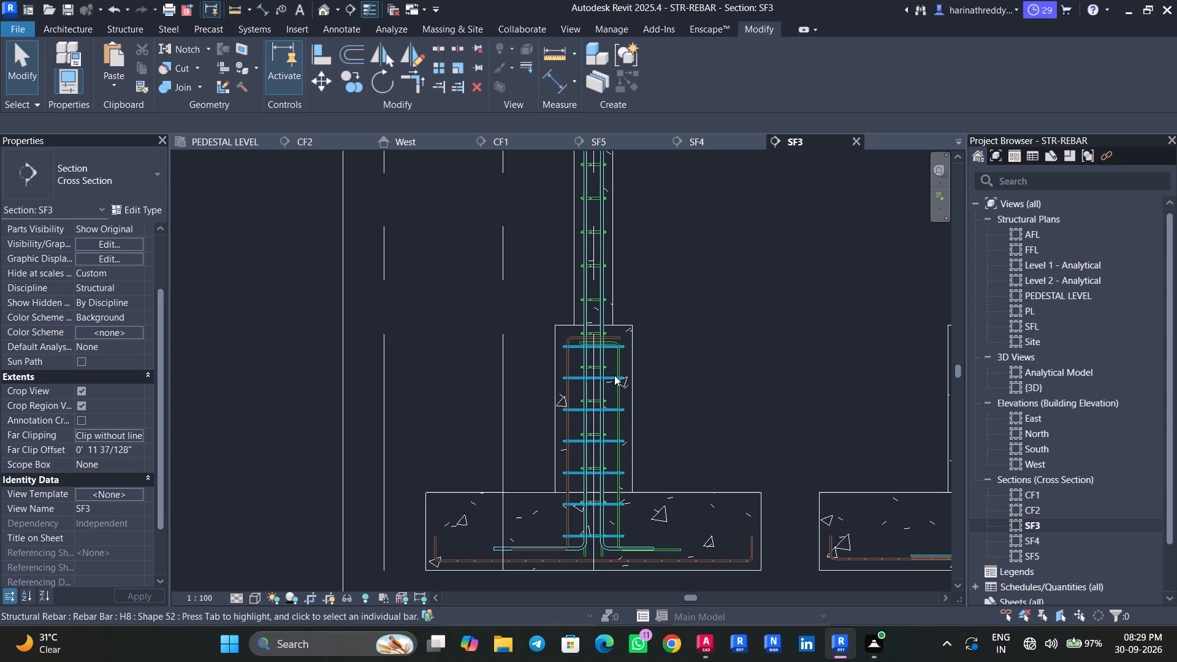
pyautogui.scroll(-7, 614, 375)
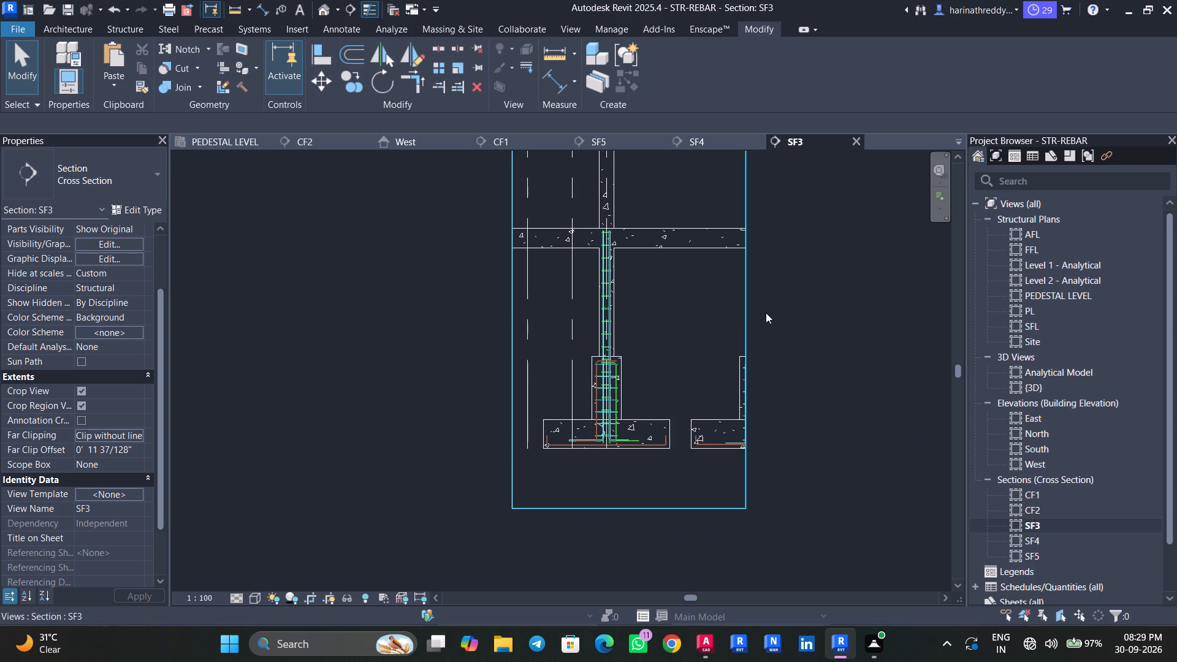
# Inspect the upper end of SF3's column bars and H12 ties within the beam depth.
pyautogui.scroll(8, 619, 271)
pyautogui.moveTo(642, 241); pyautogui.dragTo(706, 406, button='middle')
pyautogui.scroll(5, 600, 320)
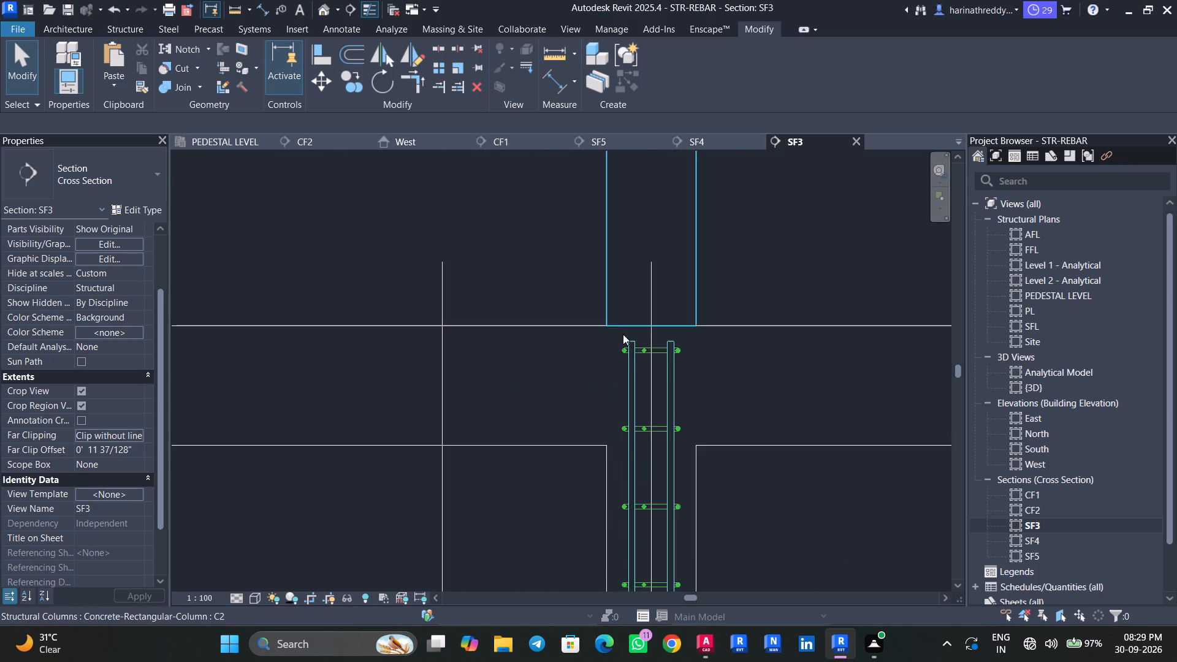
pyautogui.scroll(3, 722, 354)
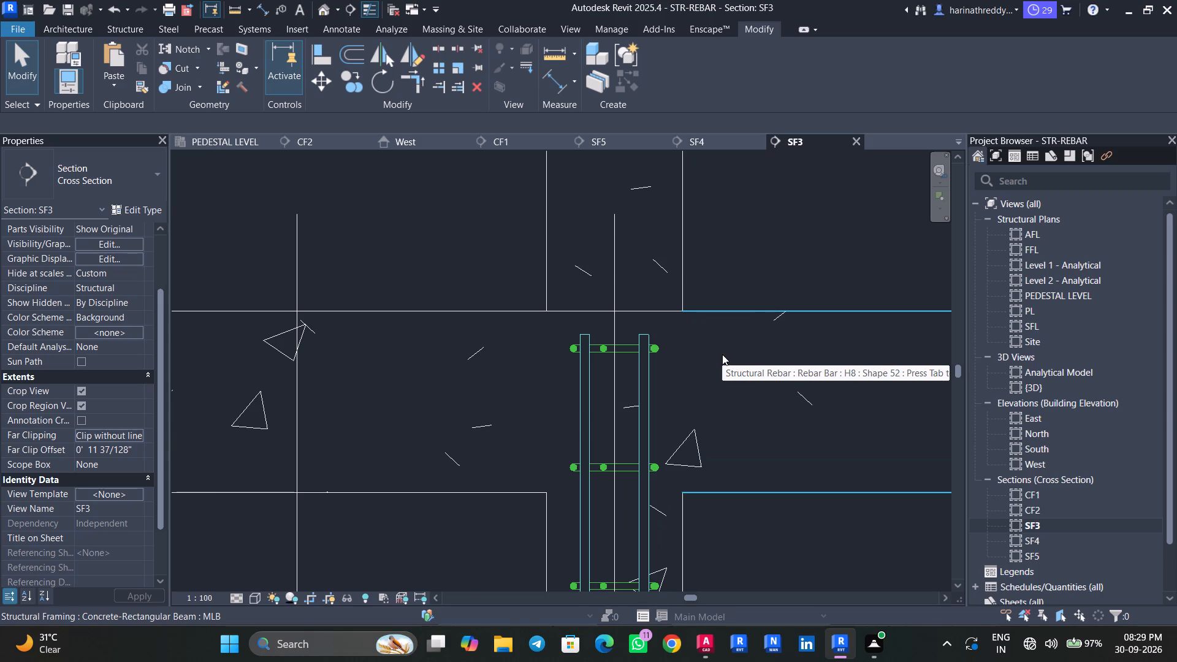
pyautogui.click(614, 343)
pyautogui.press('Escape')
pyautogui.press('Escape')
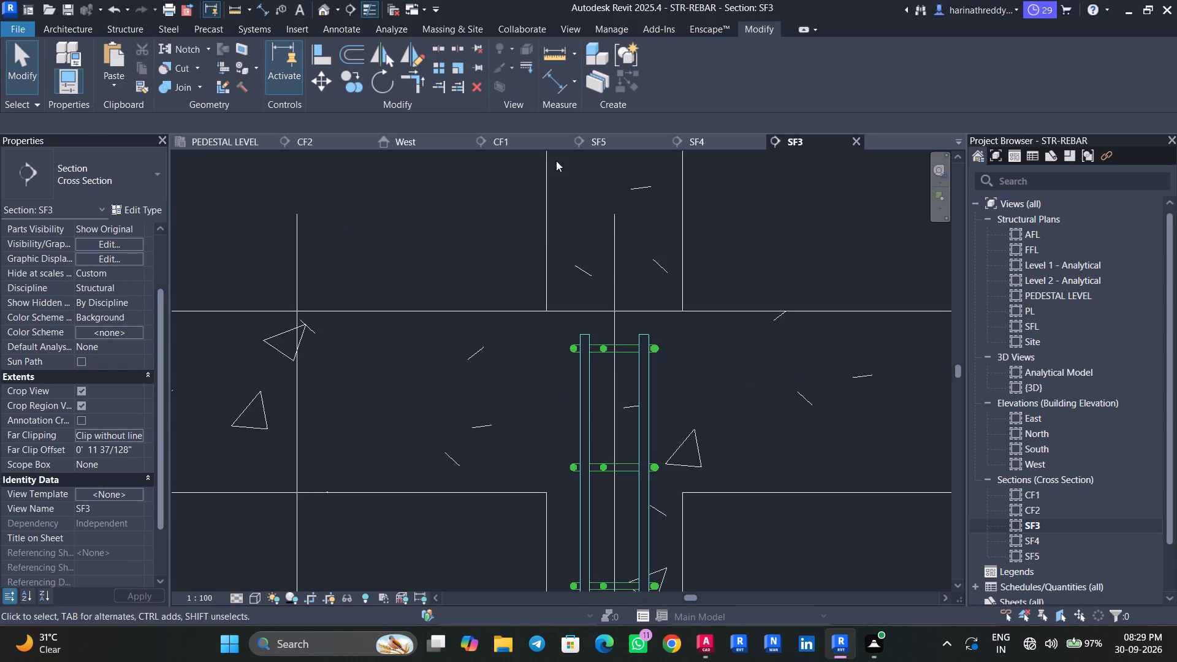
# Inspect the footing, pedestal and column reinforcement cages from the front in the 3D view.
pyautogui.click(328, 6)
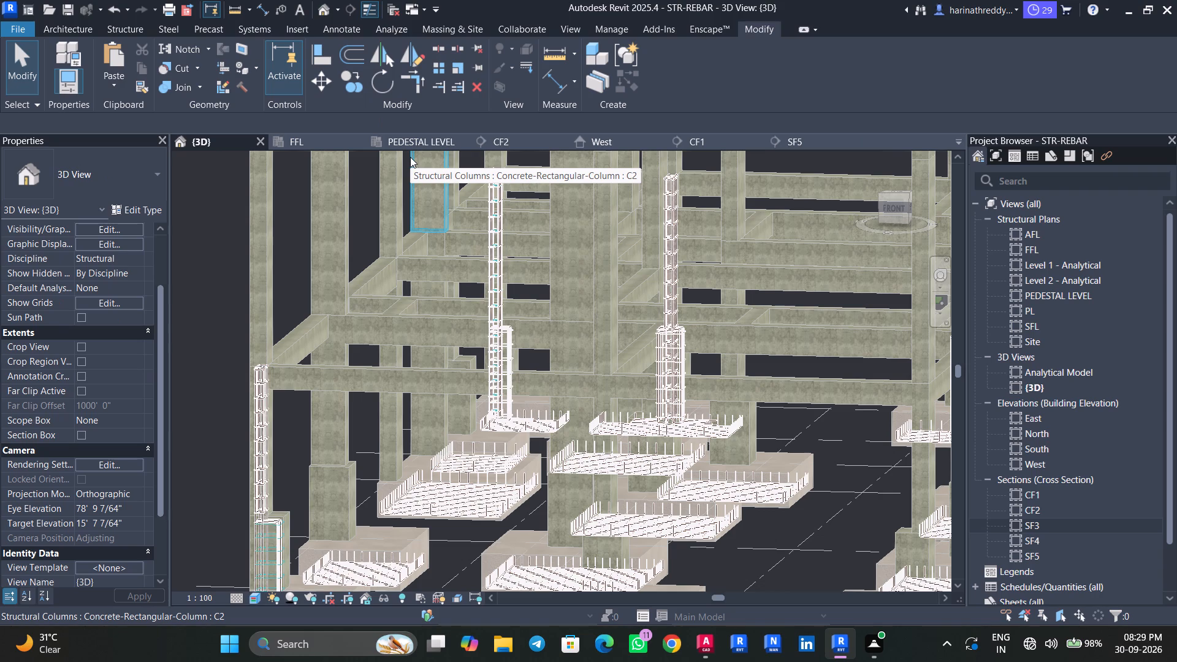
pyautogui.scroll(-2, 283, 481)
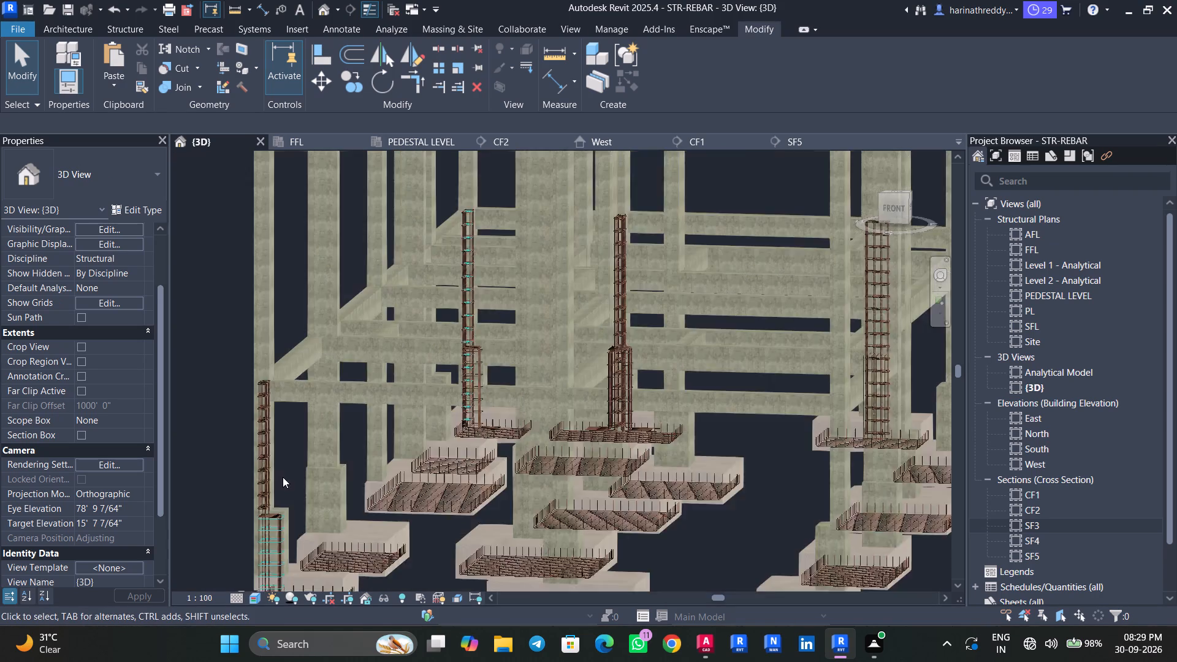
pyautogui.scroll(-3, 283, 477)
pyautogui.scroll(-1, 465, 548)
pyautogui.scroll(8, 465, 548)
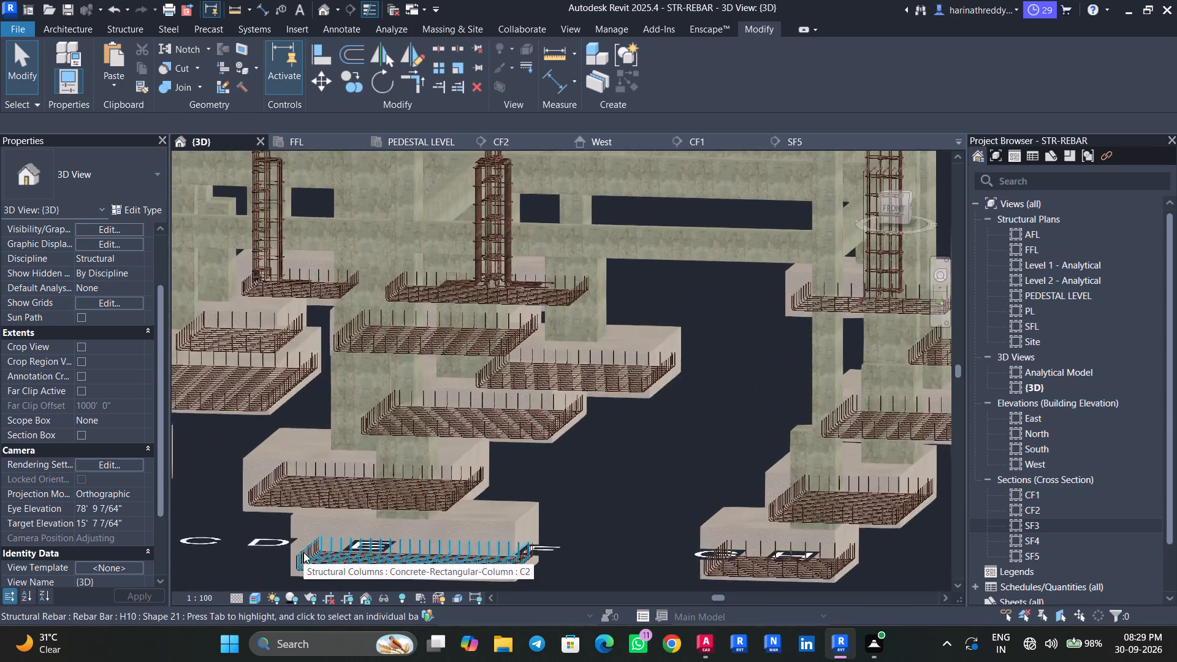
pyautogui.scroll(-10, 303, 552)
pyautogui.keyDown('shift'); pyautogui.moveTo(300, 563); pyautogui.dragTo(364, 560, button='middle'); pyautogui.keyUp('shift')
pyautogui.moveTo(544, 413); pyautogui.dragTo(297, 549, button='middle')
pyautogui.scroll(4, 556, 441)
pyautogui.scroll(-1, 556, 441)
pyautogui.scroll(11, 556, 441)
pyautogui.moveTo(474, 501); pyautogui.dragTo(398, 374, button='middle')
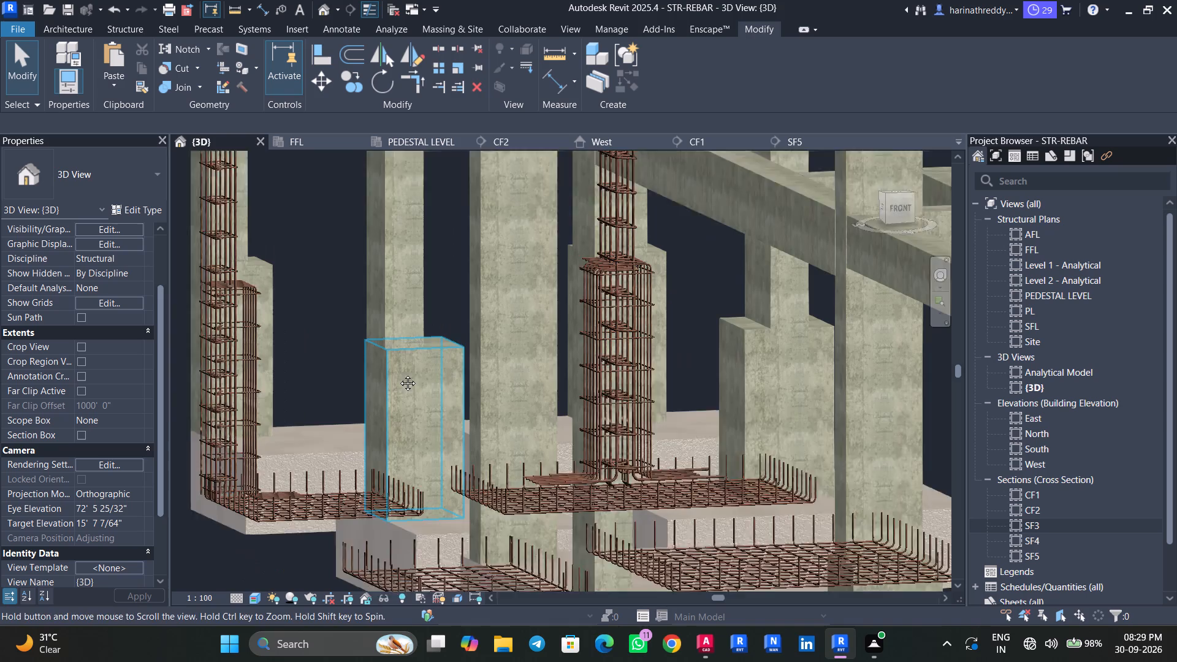
pyautogui.moveTo(398, 374); pyautogui.dragTo(392, 358, button='middle')
pyautogui.scroll(-4, 527, 474)
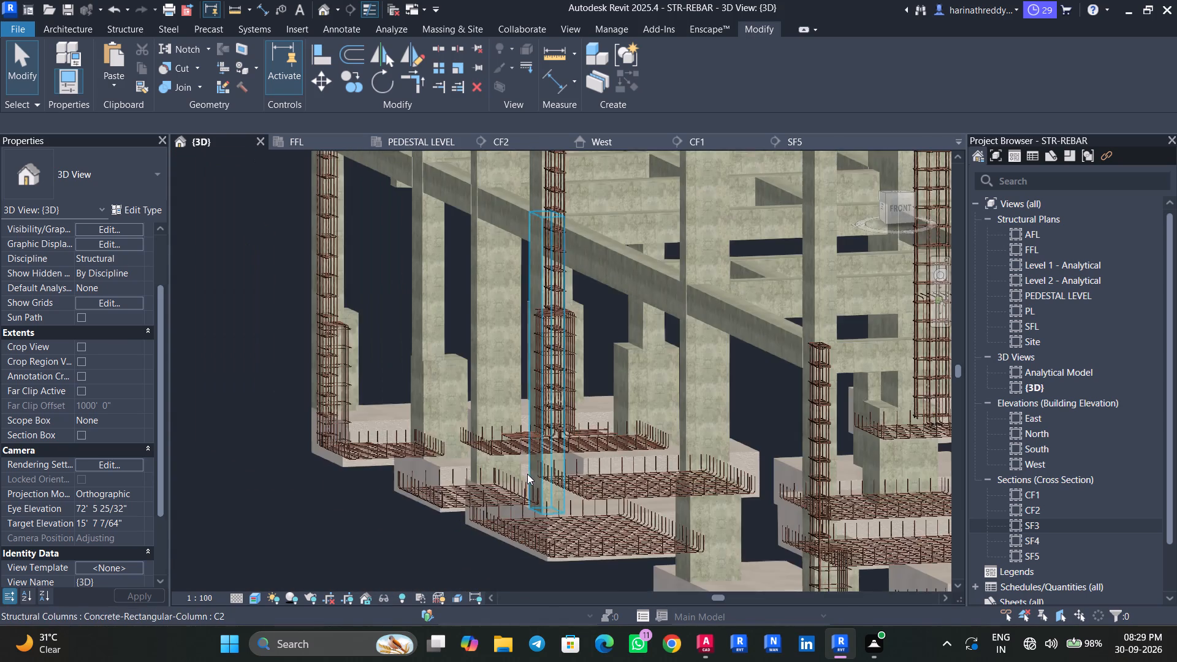
pyautogui.keyDown('shift'); pyautogui.moveTo(404, 591); pyautogui.dragTo(491, 587, button='middle'); pyautogui.keyUp('shift')
# Examine the reinforced columns, pedestals and footings from the back of the structure in 3D.
pyautogui.scroll(-10, 489, 527)
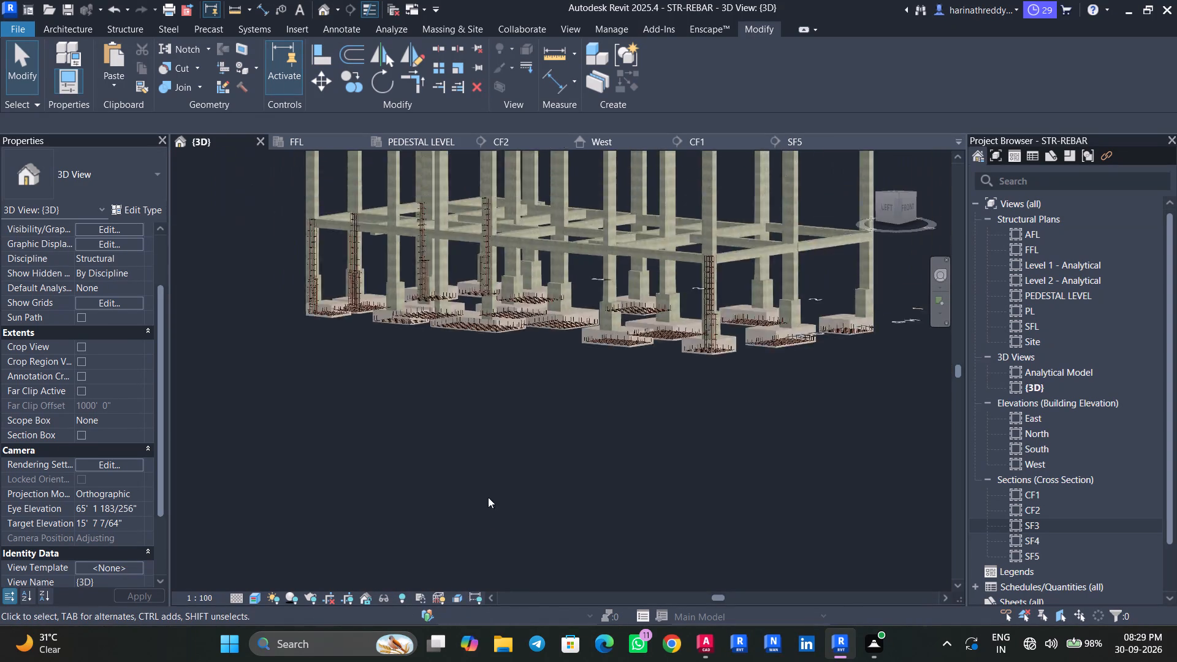
pyautogui.scroll(-2, 488, 497)
pyautogui.keyDown('shift'); pyautogui.moveTo(459, 447); pyautogui.dragTo(544, 430, button='middle'); pyautogui.keyUp('shift')
pyautogui.moveTo(489, 468); pyautogui.dragTo(771, 465, button='middle')
pyautogui.moveTo(438, 475); pyautogui.dragTo(753, 472, button='middle')
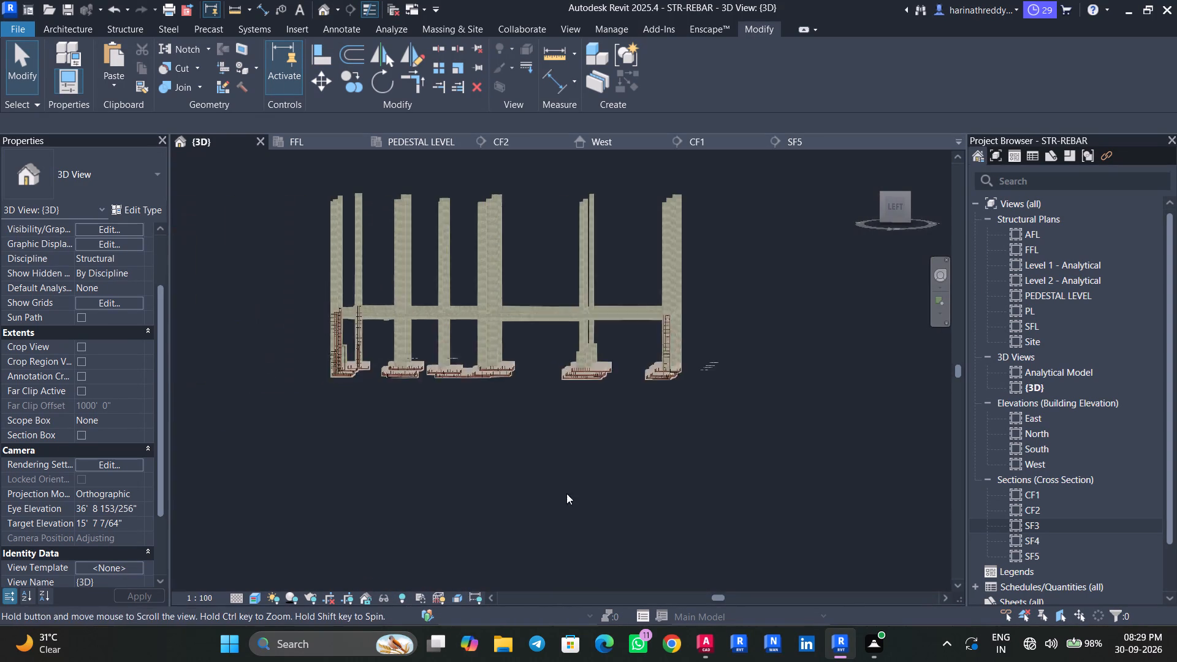
pyautogui.scroll(-3, 465, 500)
pyautogui.keyDown('shift'); pyautogui.moveTo(458, 473); pyautogui.dragTo(603, 466, button='middle'); pyautogui.keyUp('shift')
pyautogui.moveTo(557, 472); pyautogui.dragTo(837, 438, button='middle')
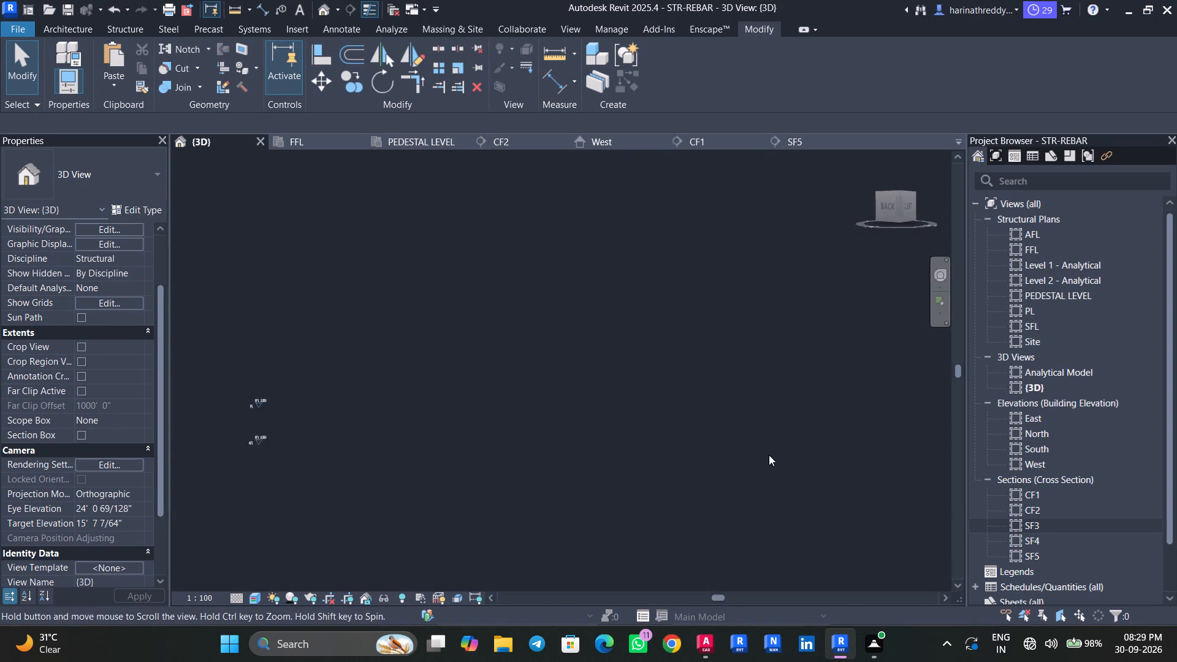
pyautogui.scroll(-4, 615, 476)
pyautogui.moveTo(425, 504); pyautogui.dragTo(758, 499, button='middle')
pyautogui.moveTo(495, 496); pyautogui.dragTo(689, 512, button='middle')
pyautogui.scroll(2, 443, 438)
pyautogui.scroll(-1, 460, 431)
pyautogui.scroll(4, 461, 430)
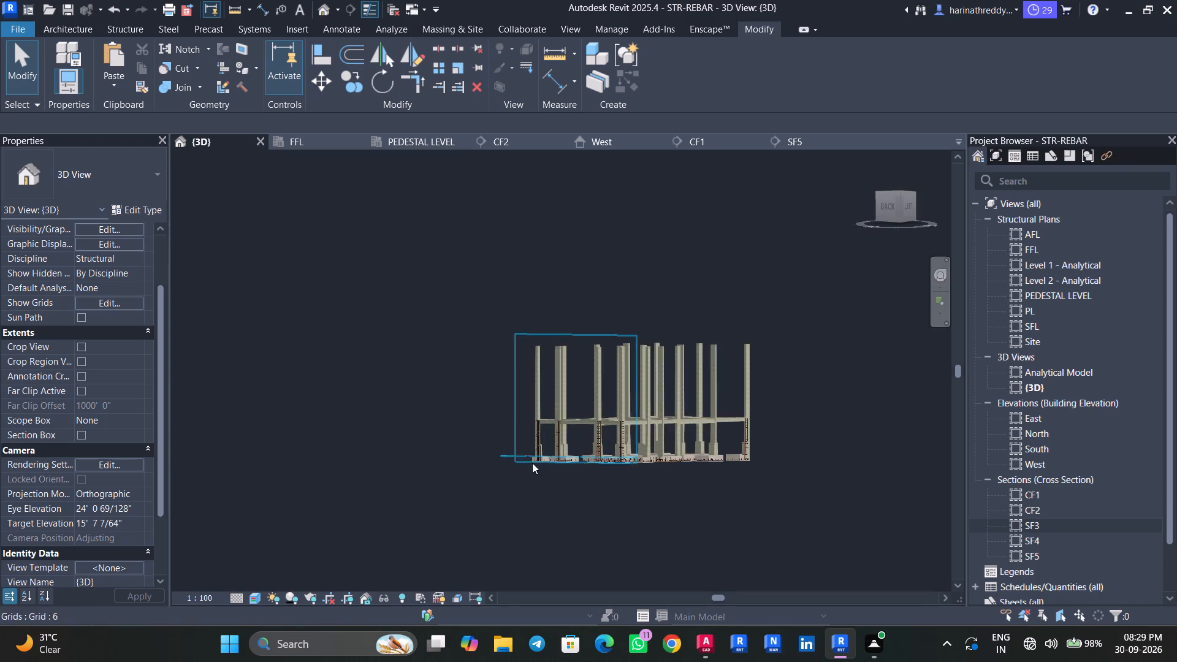
pyautogui.scroll(6, 532, 463)
pyautogui.scroll(-1, 594, 470)
pyautogui.scroll(9, 594, 470)
pyautogui.moveTo(554, 477); pyautogui.dragTo(473, 569, button='middle')
pyautogui.scroll(3, 511, 371)
pyautogui.scroll(-1, 511, 371)
pyautogui.scroll(1, 511, 371)
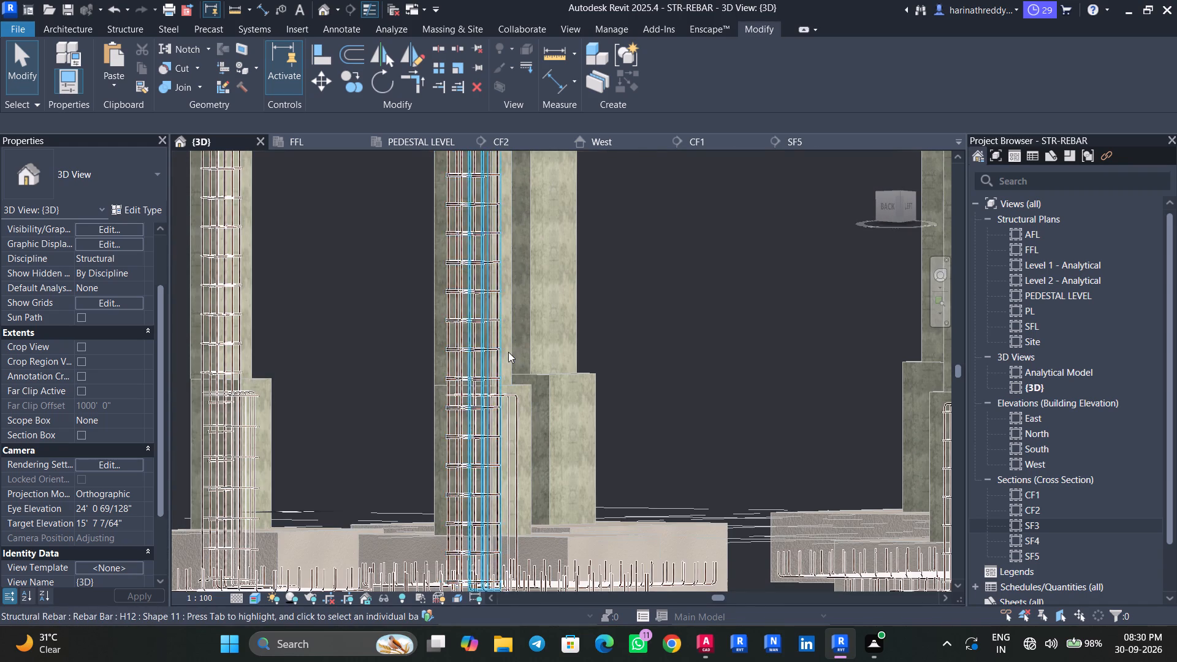
# Examine the vertical bars and ties at the SF4 pedestal on grid F-7 in 3D.
pyautogui.scroll(2, 508, 352)
pyautogui.click(508, 352)
pyautogui.press('Escape')
pyautogui.press('Escape')
pyautogui.press('Escape')
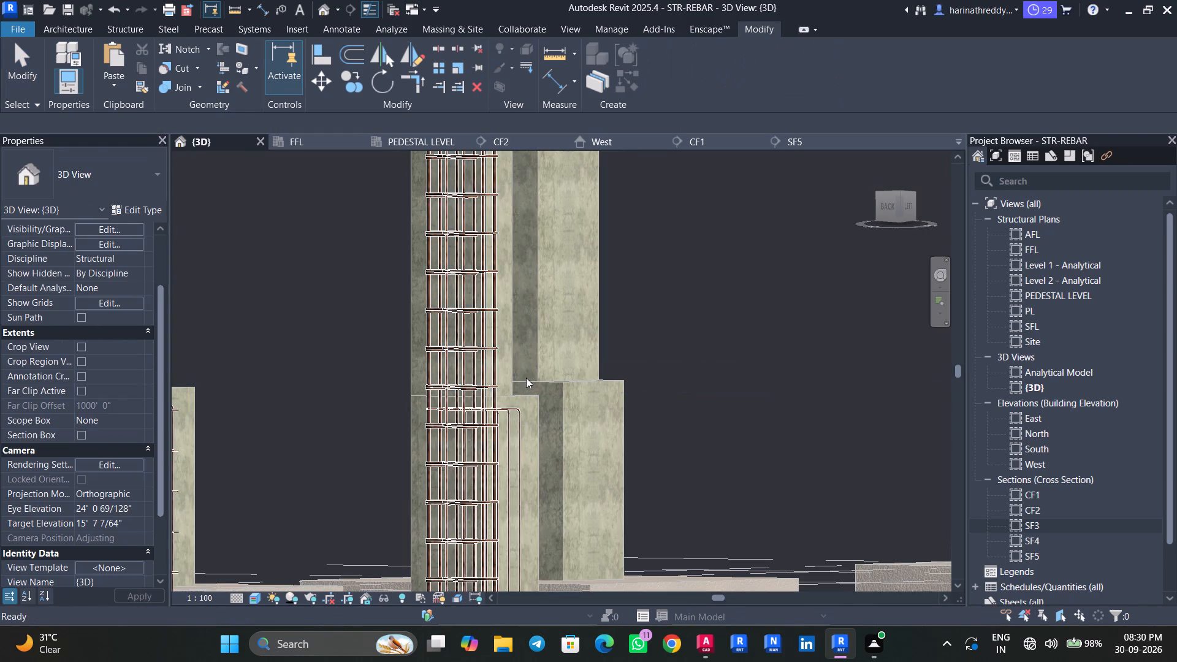
pyautogui.click(528, 395)
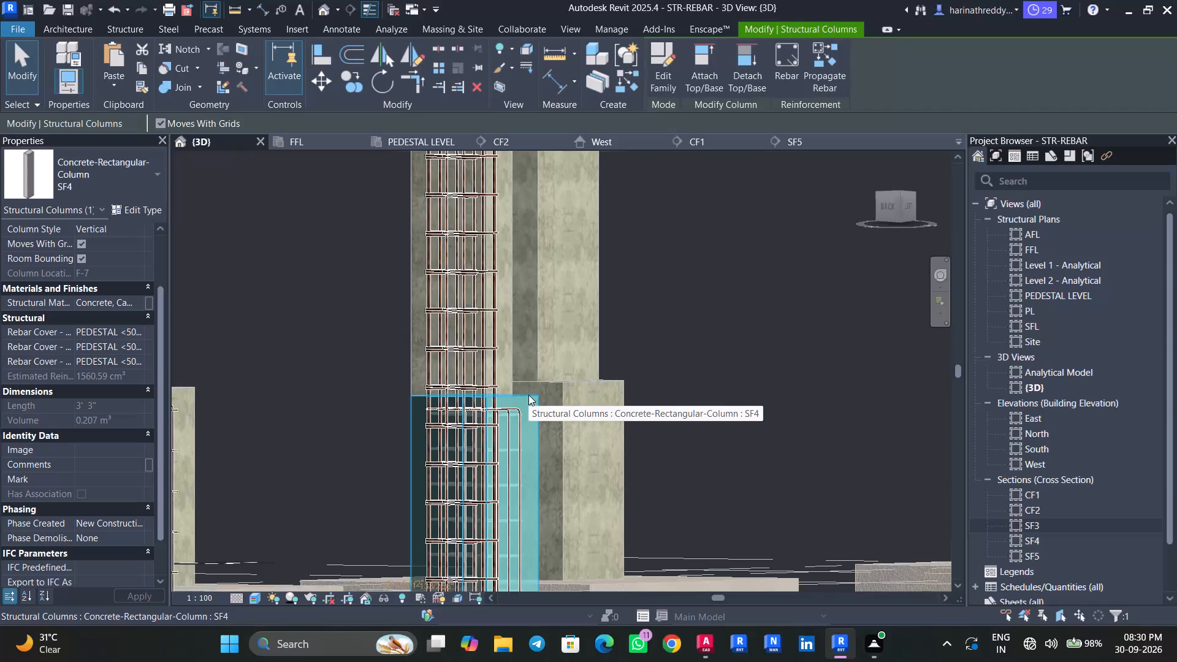
pyautogui.scroll(-3, 528, 395)
pyautogui.scroll(1, 528, 395)
pyautogui.scroll(-9, 528, 395)
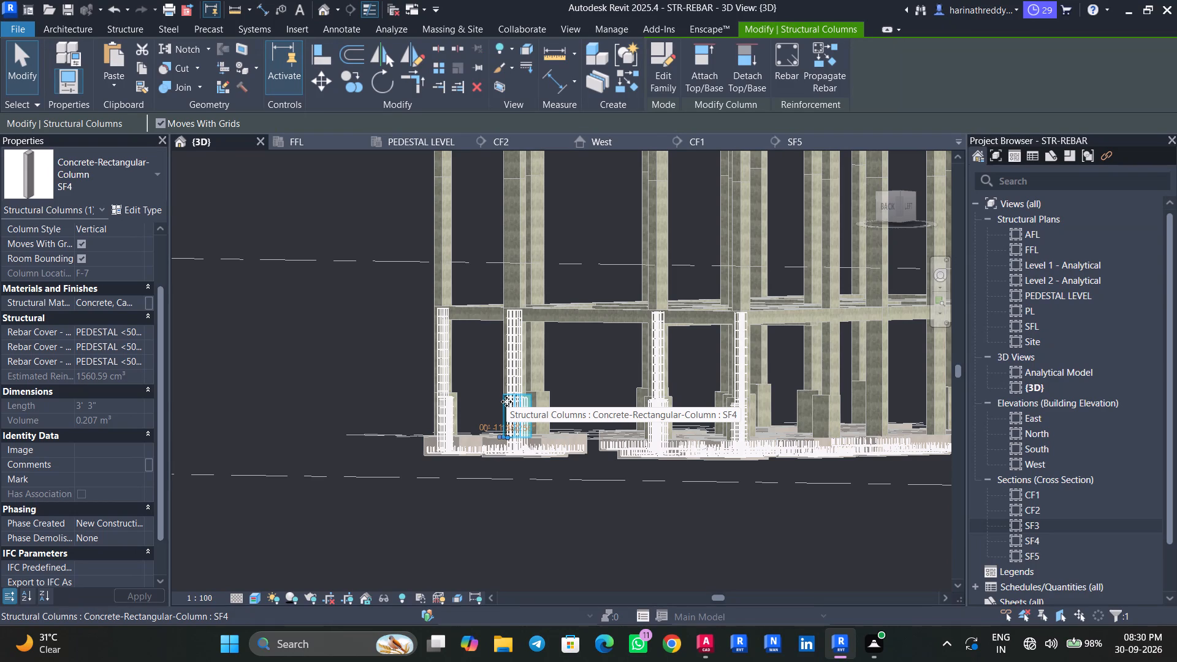
pyautogui.press('Escape')
pyautogui.press('Escape')
pyautogui.press('Escape')
pyautogui.press('Escape')
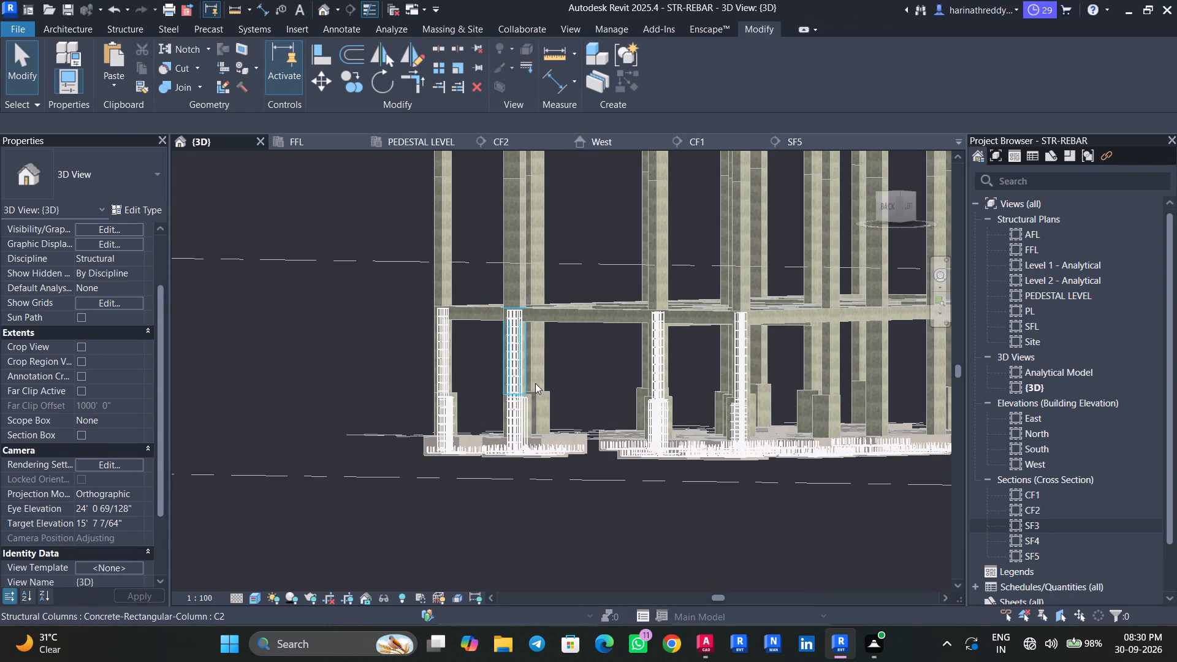
pyautogui.scroll(-4, 528, 381)
pyautogui.keyDown('shift'); pyautogui.moveTo(665, 471); pyautogui.dragTo(660, 493, button='middle'); pyautogui.keyUp('shift')
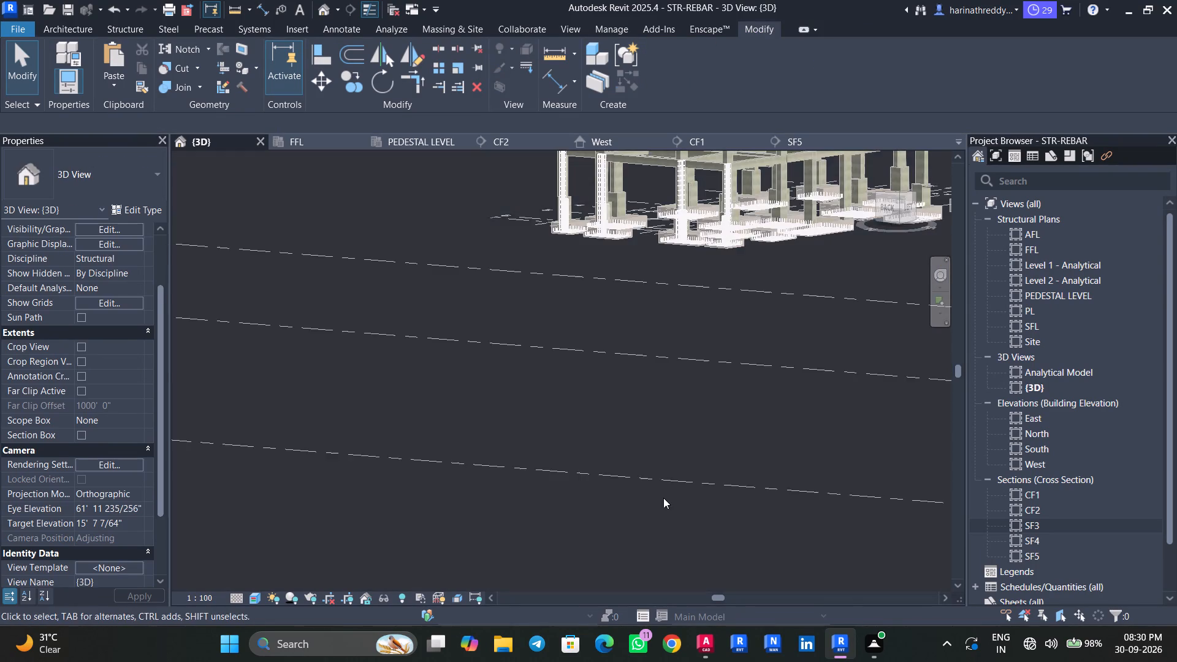
pyautogui.moveTo(678, 415); pyautogui.dragTo(509, 607, button='middle')
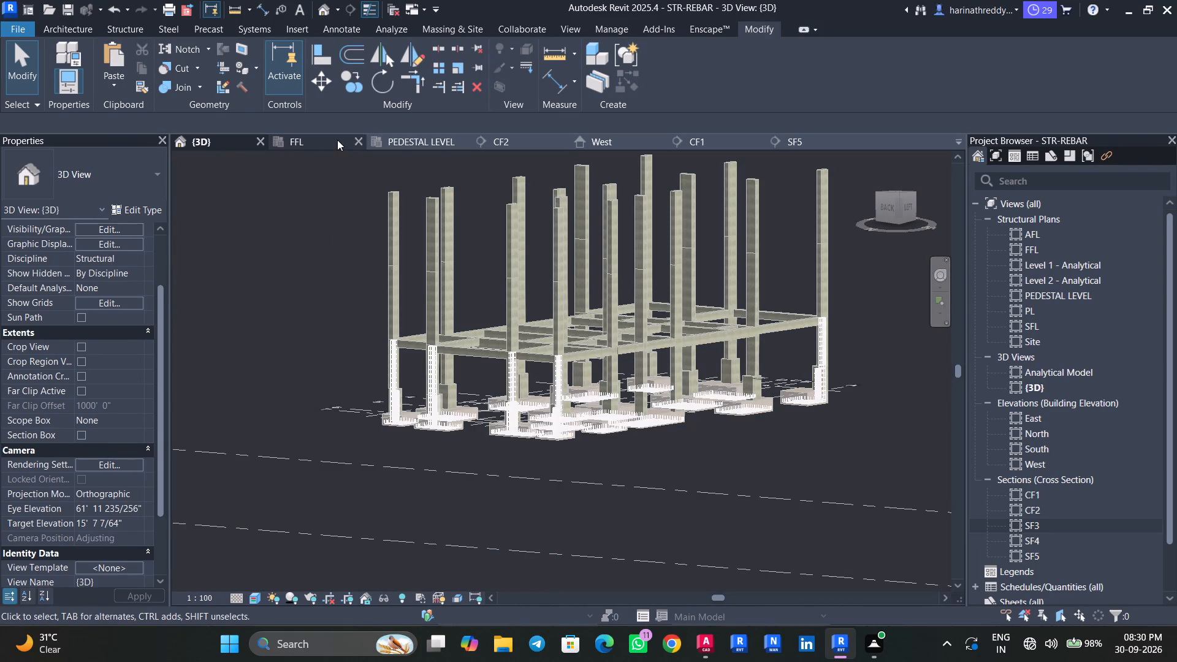
# Review the column layout along grids 7 to 2 in the FFL structural plan.
pyautogui.click(316, 140)
pyautogui.scroll(-18, 378, 343)
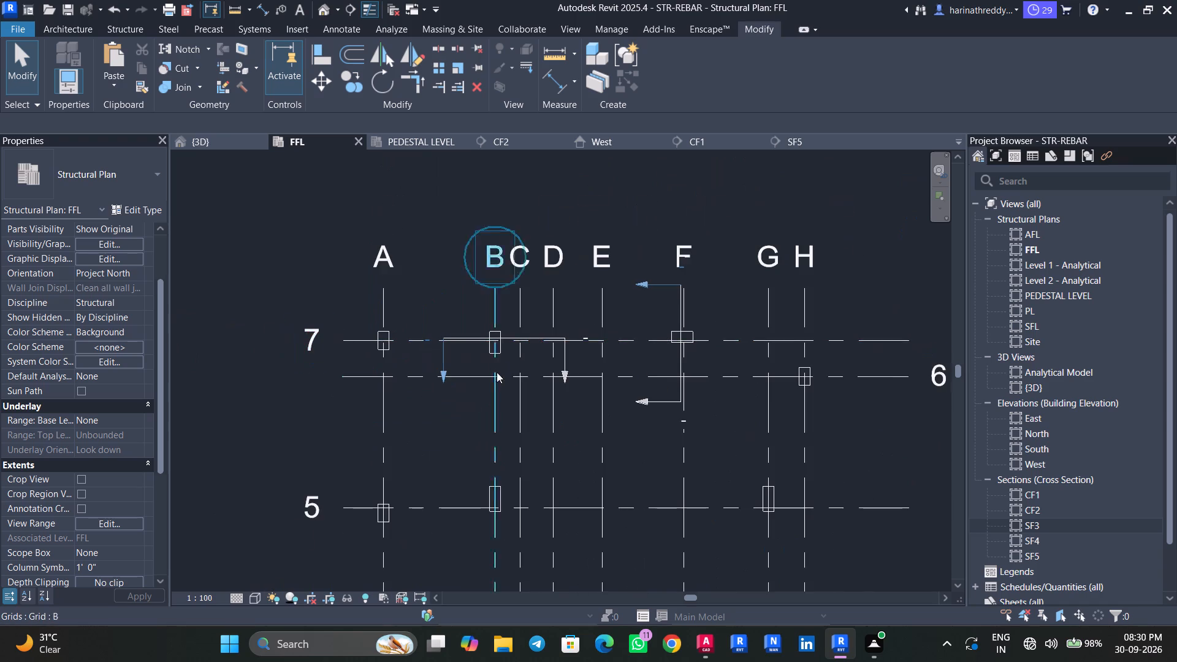
pyautogui.moveTo(538, 375); pyautogui.dragTo(415, 233, button='middle')
pyautogui.scroll(-4, 462, 369)
pyautogui.moveTo(448, 397); pyautogui.dragTo(486, 309, button='middle')
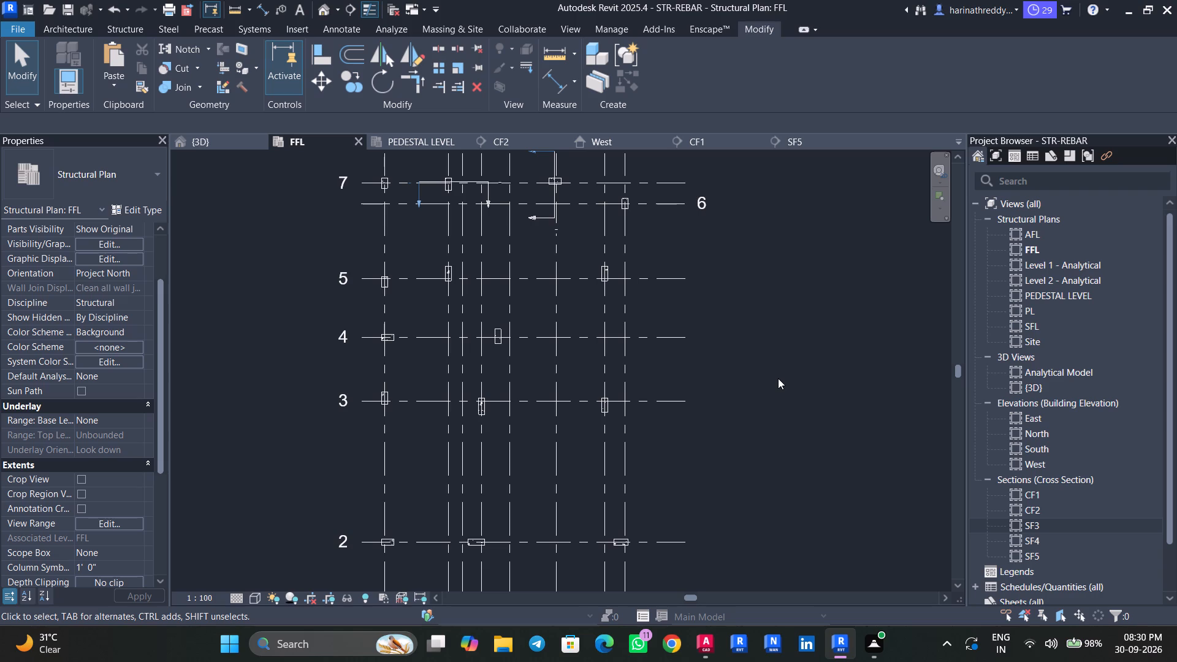
pyautogui.scroll(5, 469, 328)
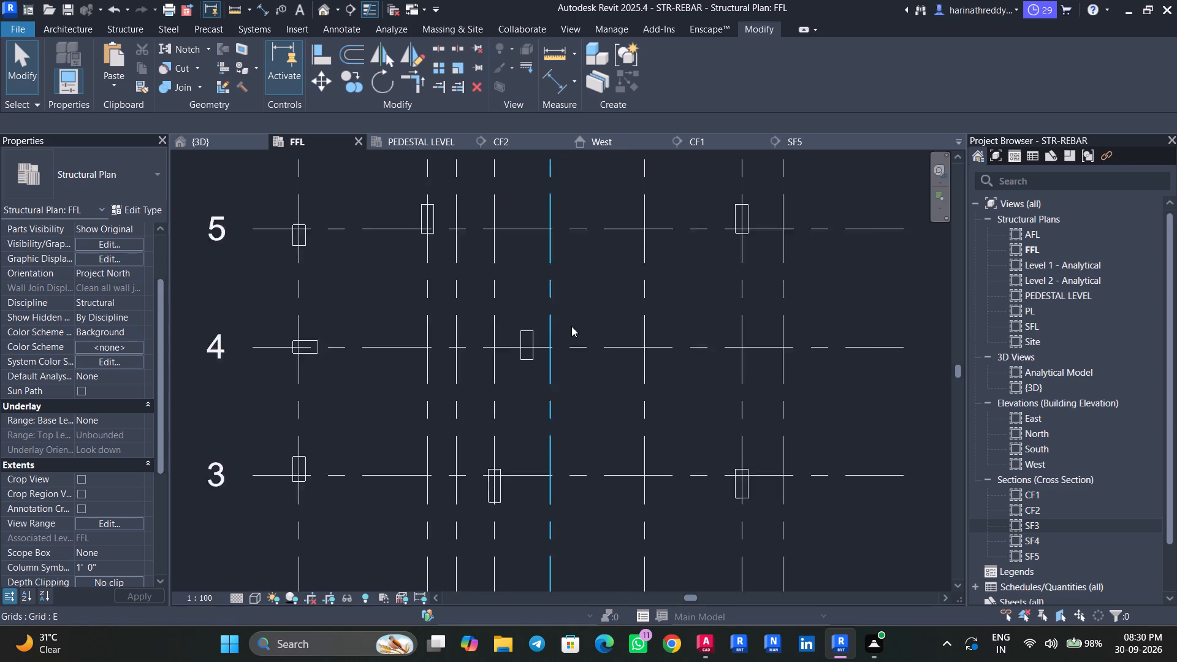
pyautogui.scroll(9, 571, 326)
pyautogui.press('Escape')
pyautogui.press('Escape')
pyautogui.press('Escape')
pyautogui.scroll(-5, 495, 331)
pyautogui.moveTo(490, 281); pyautogui.dragTo(583, 398, button='middle')
pyautogui.scroll(-3, 581, 373)
pyautogui.moveTo(583, 368); pyautogui.dragTo(644, 447, button='middle')
pyautogui.scroll(1, 636, 377)
pyautogui.scroll(-2, 636, 377)
pyautogui.moveTo(634, 362); pyautogui.dragTo(582, 424, button='middle')
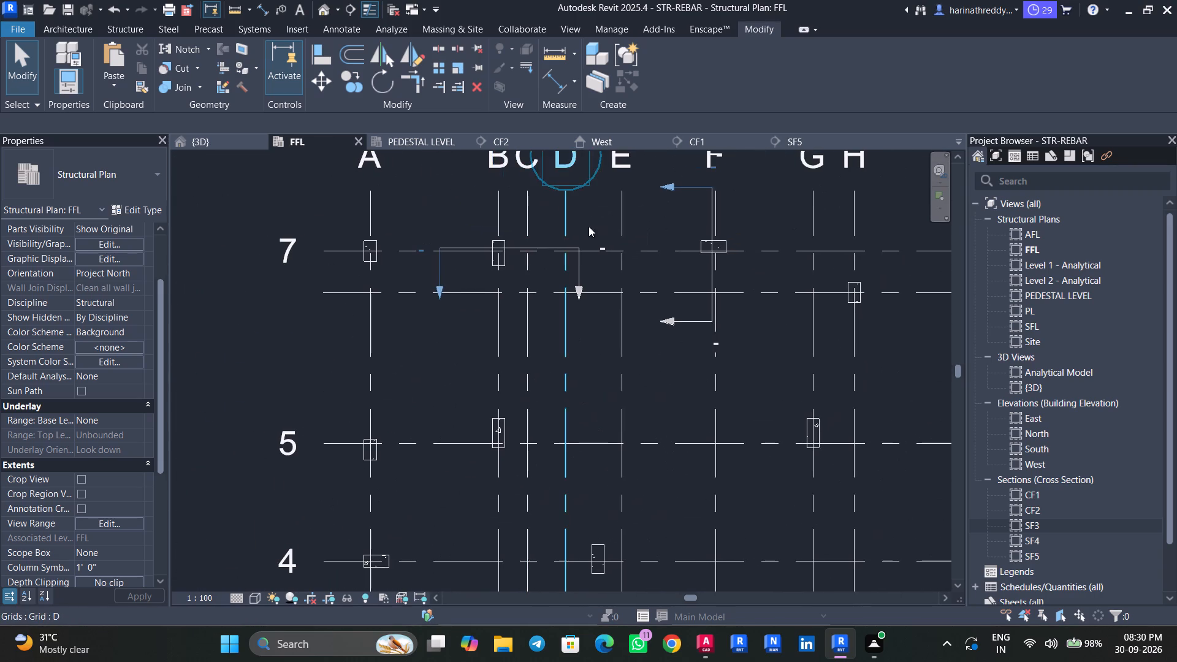
# Review the pedestal reinforcement at grids A-7 and B-7 in the PEDESTAL LEVEL plan, including the H16 L-shaped bars.
pyautogui.click(443, 139)
pyautogui.scroll(1, 593, 316)
pyautogui.scroll(-12, 593, 316)
pyautogui.scroll(1, 593, 307)
pyautogui.scroll(-4, 593, 307)
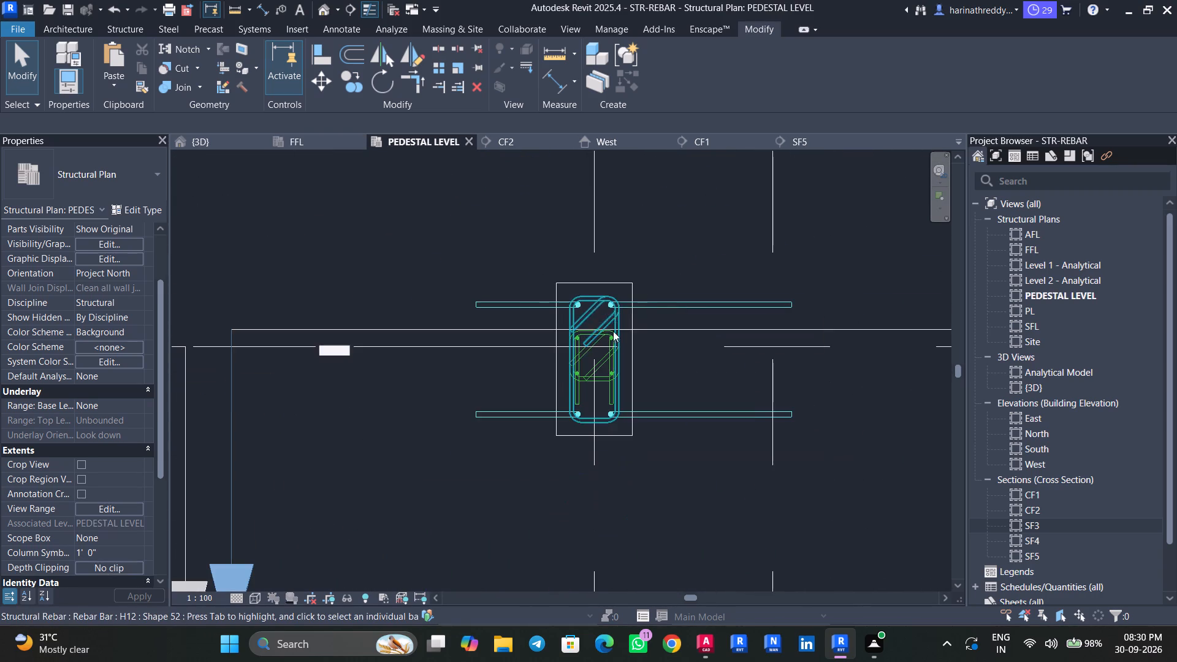
pyautogui.scroll(9, 615, 343)
pyautogui.scroll(-15, 770, 357)
pyautogui.moveTo(782, 359); pyautogui.dragTo(752, 339, button='middle')
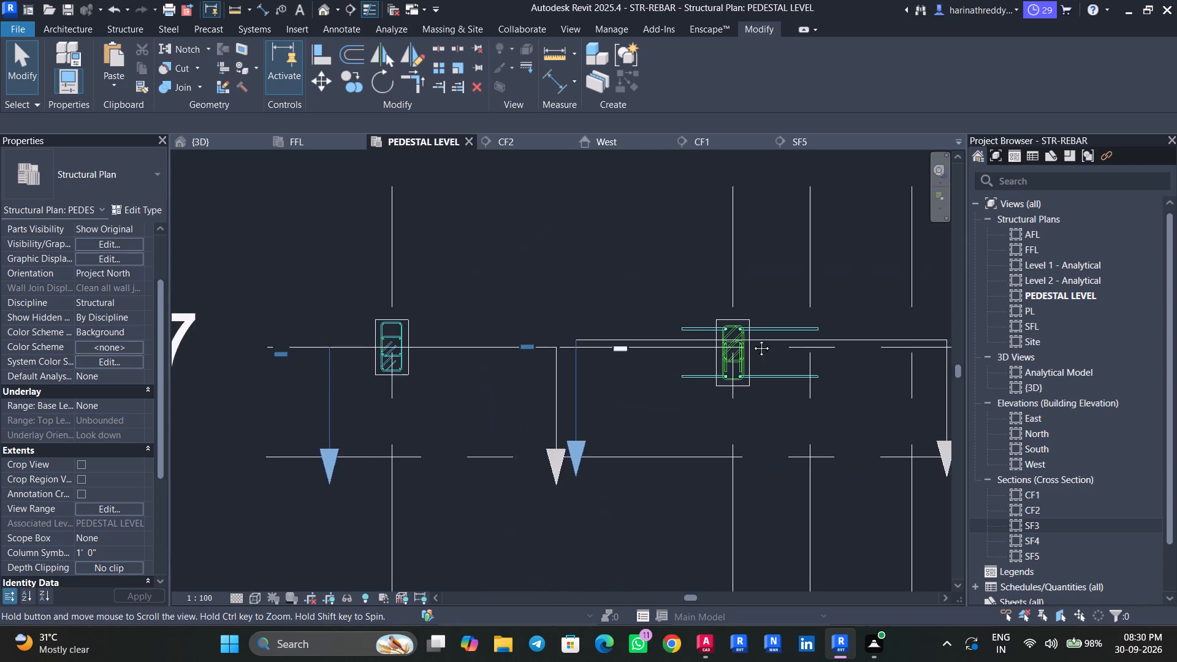
pyautogui.moveTo(752, 339); pyautogui.dragTo(725, 324, button='middle')
pyautogui.scroll(-4, 763, 337)
pyautogui.moveTo(758, 345); pyautogui.dragTo(695, 378, button='middle')
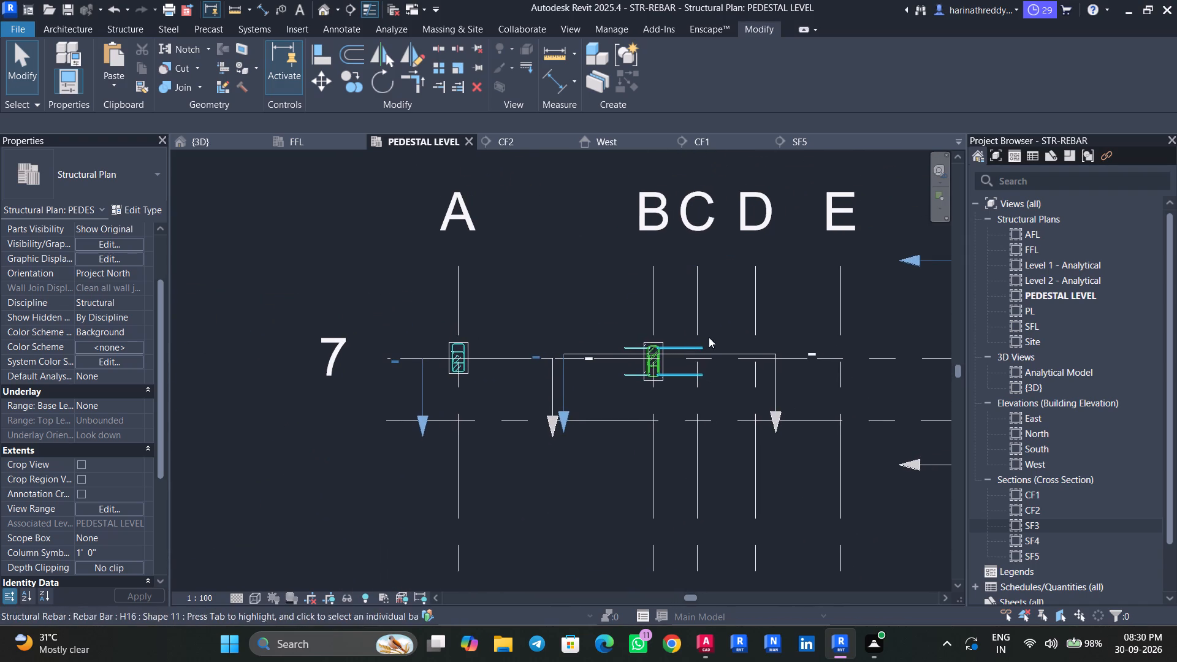
pyautogui.scroll(5, 689, 338)
pyautogui.click(695, 354)
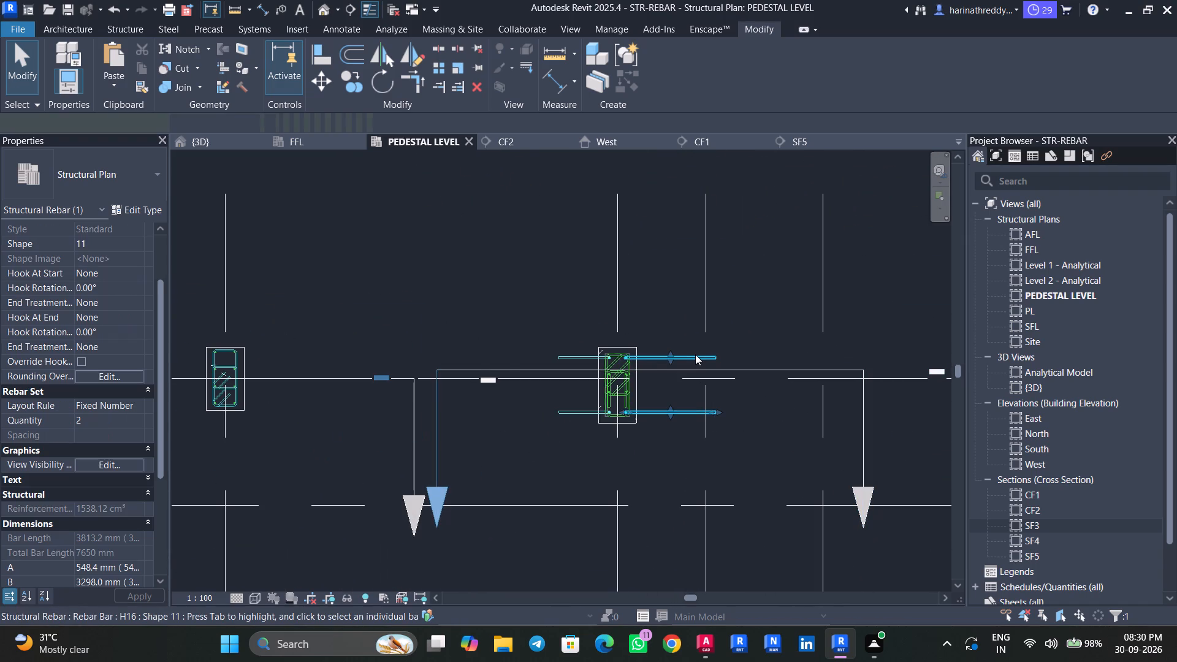
pyautogui.scroll(-6, 695, 354)
pyautogui.scroll(12, 676, 342)
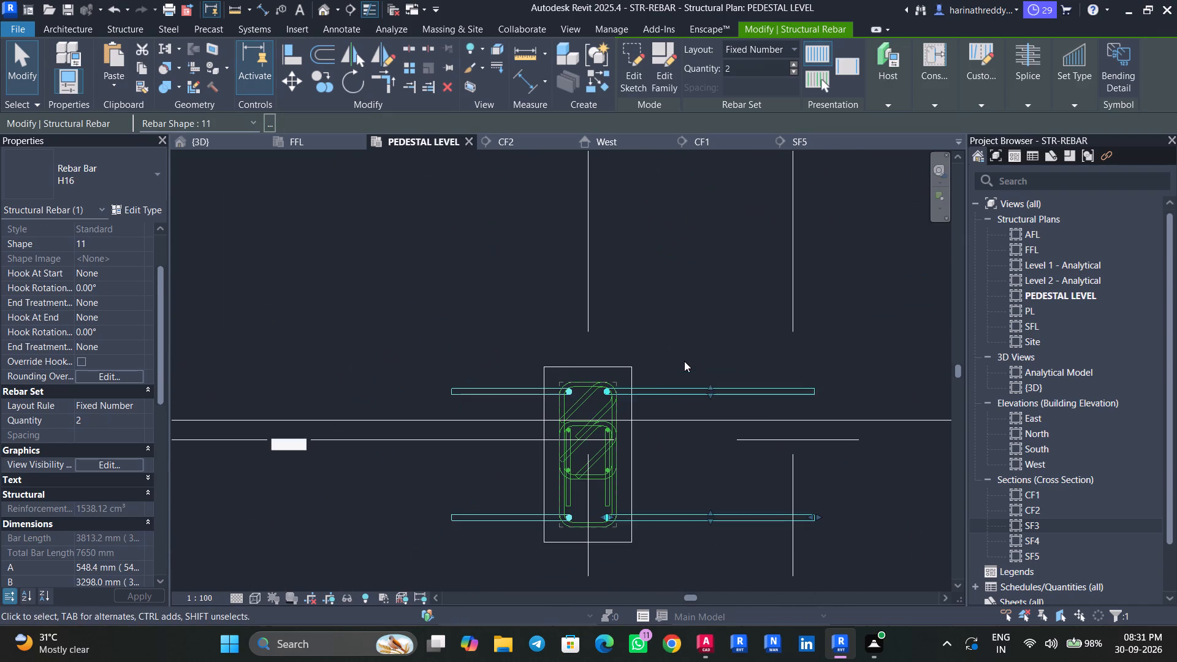
pyautogui.scroll(-9, 734, 420)
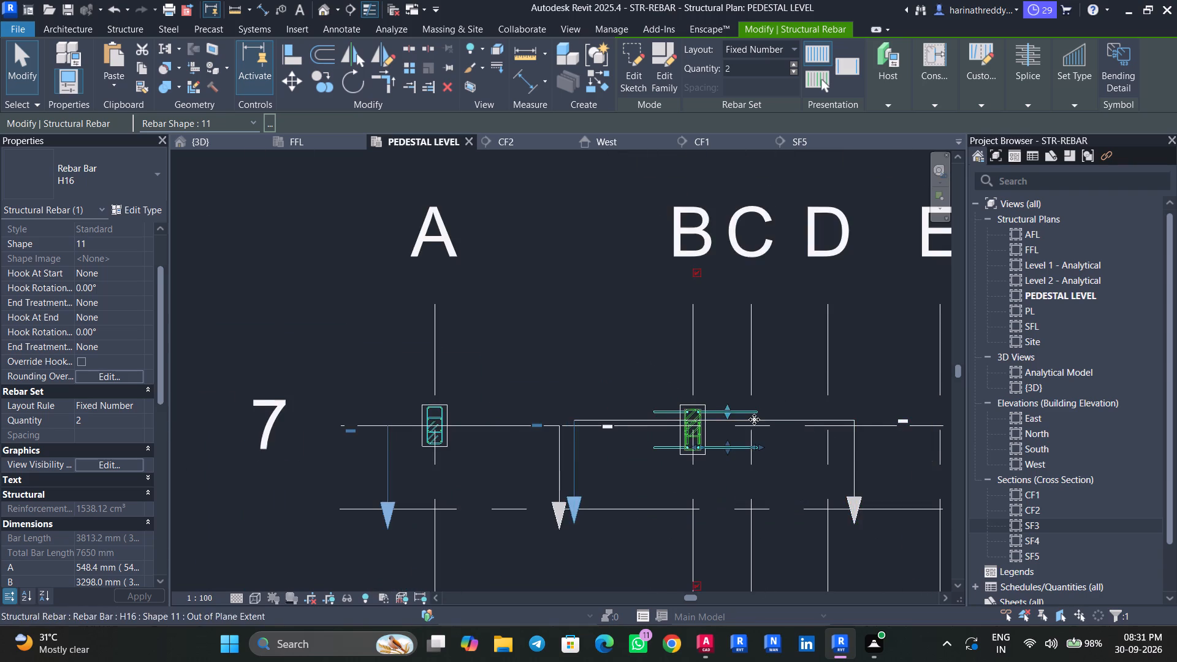
pyautogui.moveTo(754, 419); pyautogui.dragTo(622, 386, button='middle')
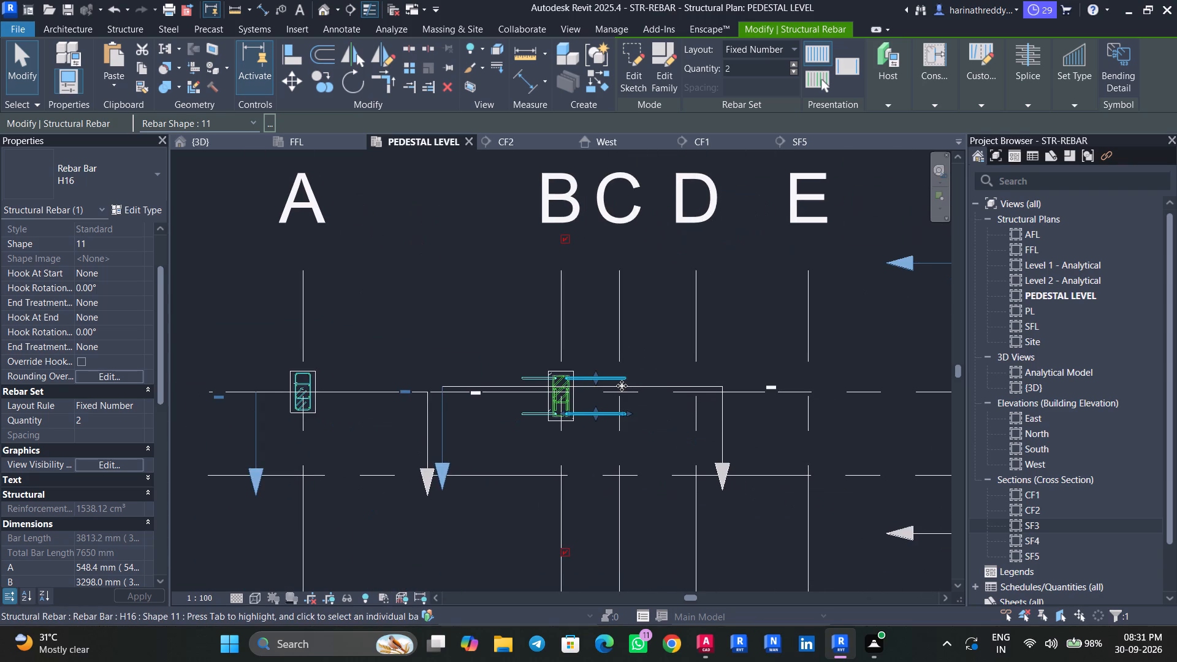
pyautogui.press('Escape')
pyautogui.press('Escape')
# Review the pedestal reinforcement at grids F-7 and H-6 and the pedestals along grids 5 and 4 in plan.
pyautogui.scroll(-5, 726, 434)
pyautogui.moveTo(732, 439); pyautogui.dragTo(615, 390, button='middle')
pyautogui.scroll(-1, 783, 363)
pyautogui.scroll(4, 783, 363)
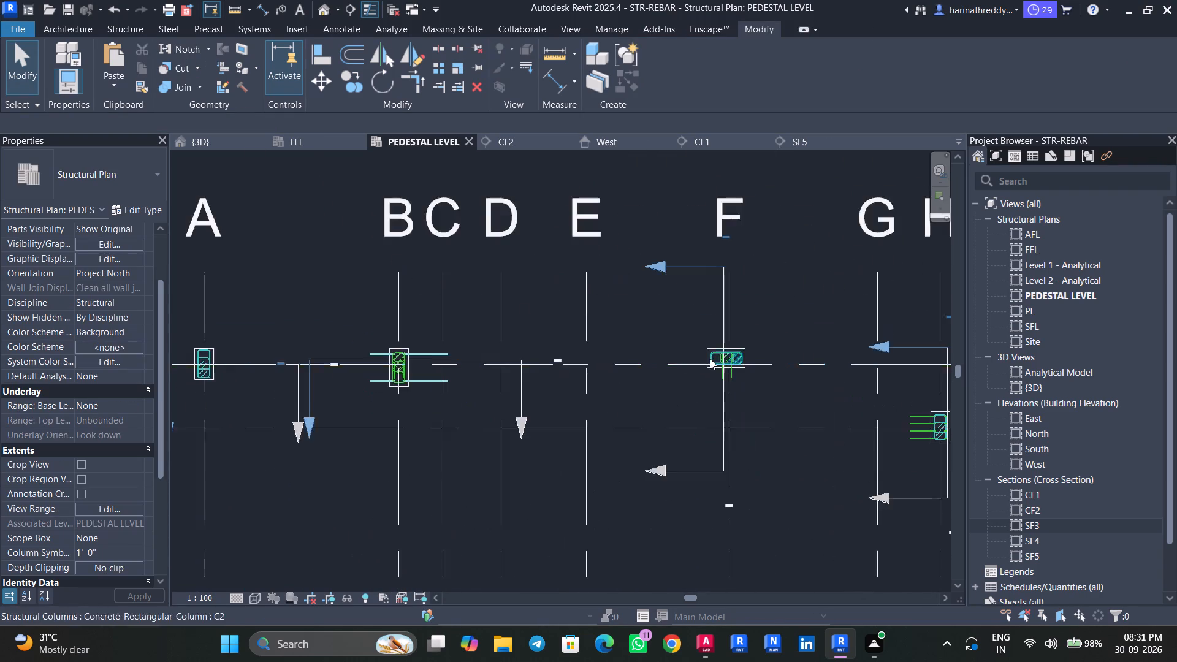
pyautogui.scroll(3, 710, 359)
pyautogui.scroll(-1, 710, 359)
pyautogui.scroll(12, 710, 359)
pyautogui.scroll(-6, 825, 421)
pyautogui.scroll(1, 823, 420)
pyautogui.scroll(-3, 823, 420)
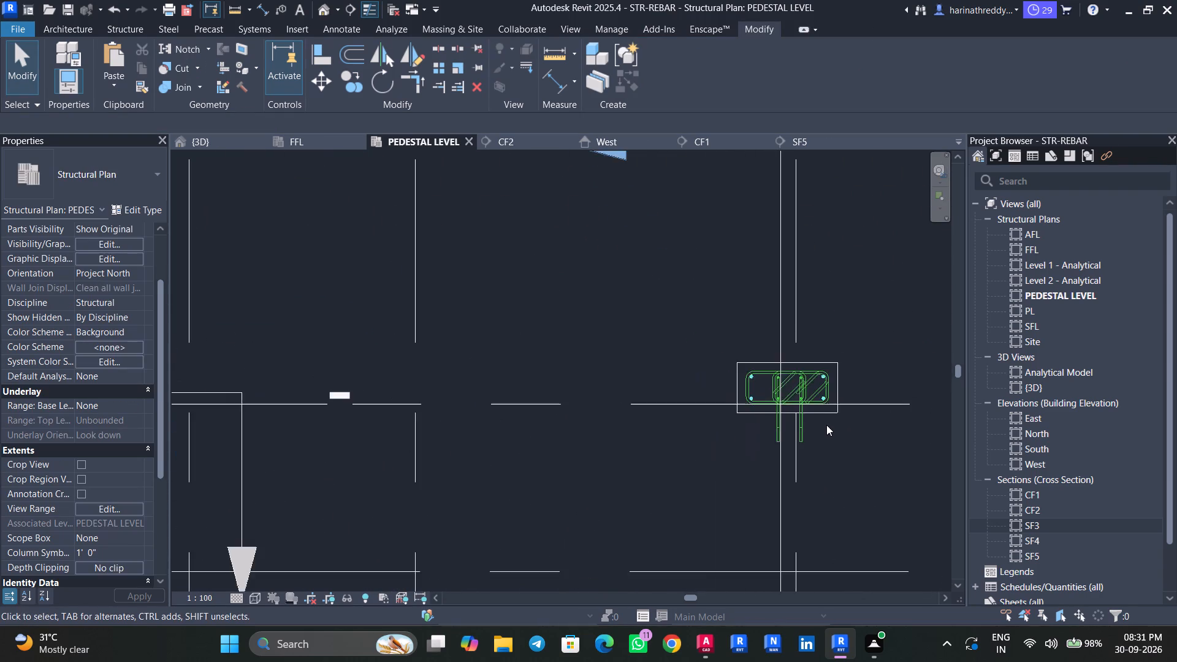
pyautogui.moveTo(854, 447); pyautogui.dragTo(597, 371, button='middle')
pyautogui.scroll(-9, 669, 400)
pyautogui.scroll(5, 783, 428)
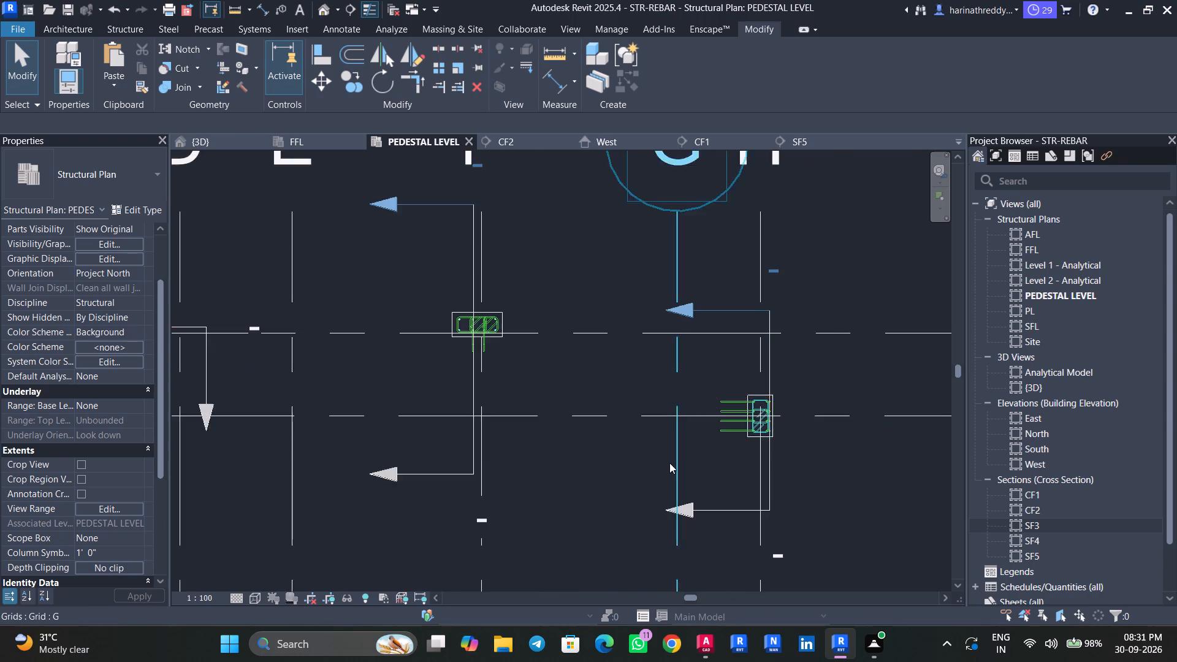
pyautogui.moveTo(669, 463); pyautogui.dragTo(808, 325, button='middle')
pyautogui.moveTo(665, 443); pyautogui.dragTo(850, 256, button='middle')
pyautogui.scroll(-4, 424, 397)
pyautogui.moveTo(431, 398); pyautogui.dragTo(587, 348, button='middle')
# Open the AFL structural plan and review the footing and pedestal reinforcement along grids 7 and 6.
pyautogui.doubleClick(1032, 233)
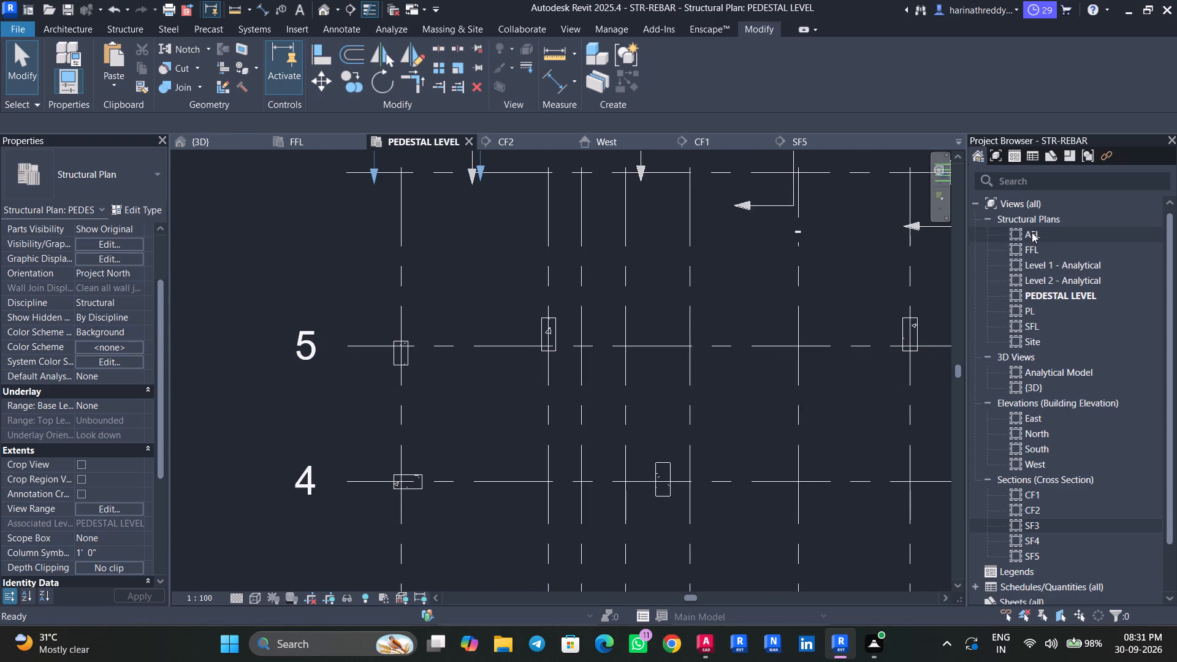
pyautogui.scroll(-3, 481, 300)
pyautogui.scroll(6, 630, 253)
pyautogui.moveTo(367, 319); pyautogui.dragTo(577, 371, button='middle')
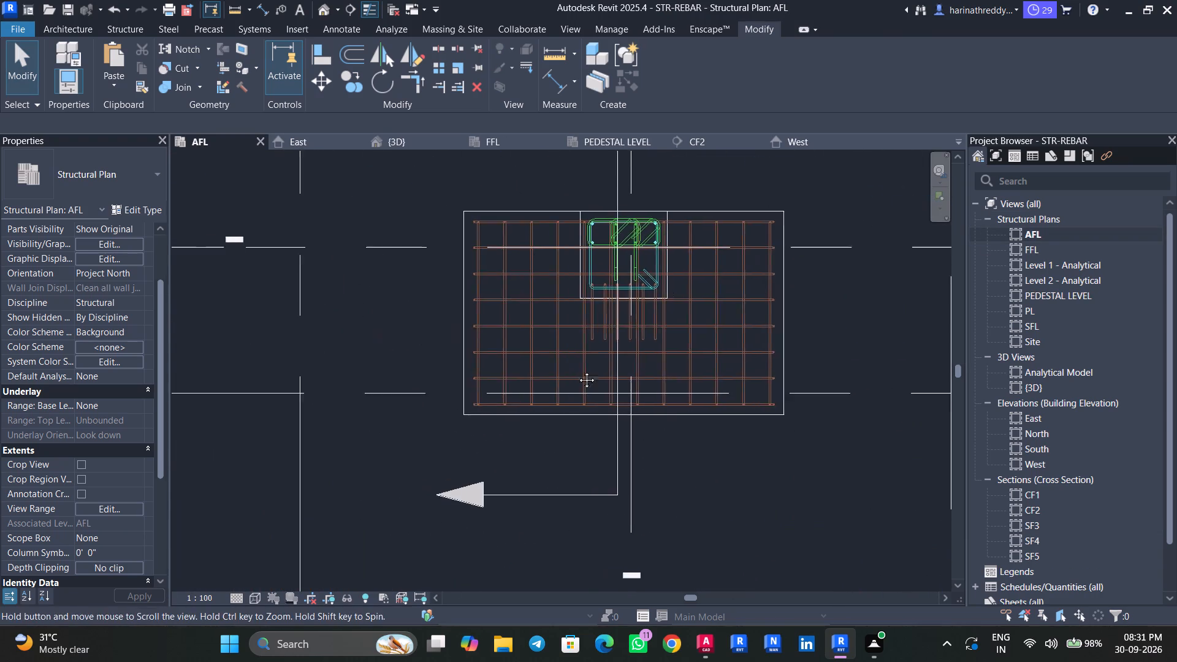
pyautogui.moveTo(577, 371); pyautogui.dragTo(693, 386, button='middle')
pyautogui.moveTo(545, 375); pyautogui.dragTo(787, 373, button='middle')
pyautogui.scroll(5, 381, 294)
pyautogui.scroll(-10, 655, 356)
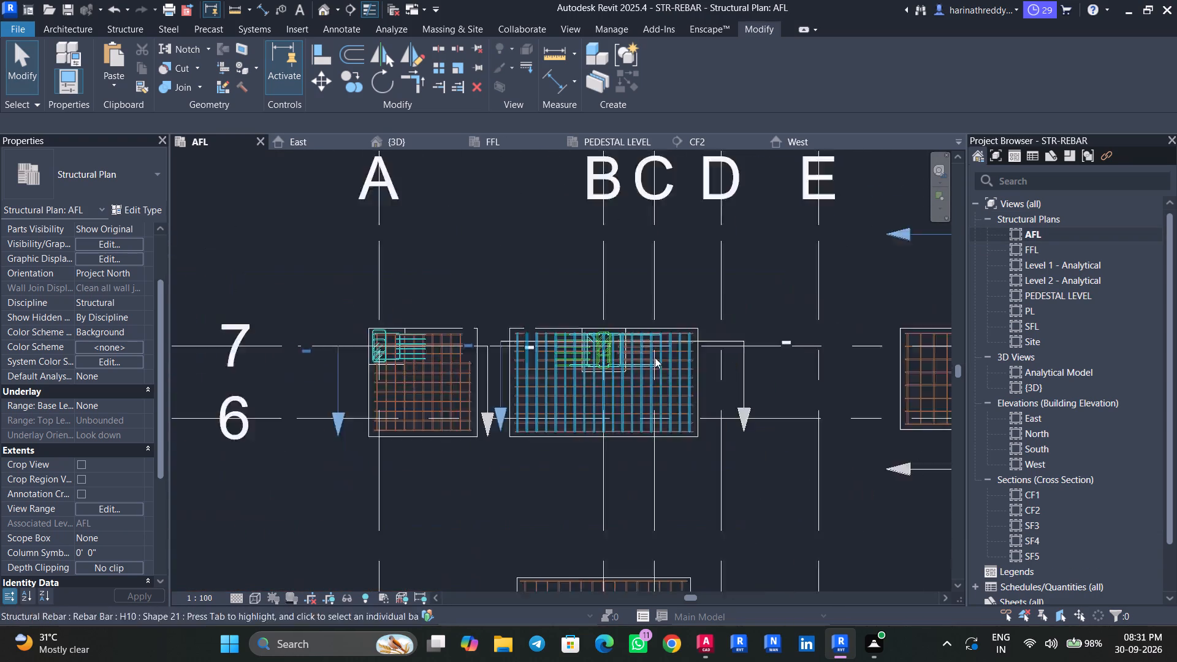
pyautogui.scroll(-4, 655, 357)
pyautogui.scroll(1, 655, 358)
pyautogui.press('Escape')
pyautogui.press('Escape')
pyautogui.moveTo(644, 444); pyautogui.dragTo(361, 393, button='middle')
pyautogui.scroll(5, 728, 380)
pyautogui.moveTo(459, 425); pyautogui.dragTo(602, 270, button='middle')
pyautogui.scroll(-2, 577, 337)
pyautogui.moveTo(576, 358); pyautogui.dragTo(748, 278, button='middle')
pyautogui.scroll(-1, 748, 278)
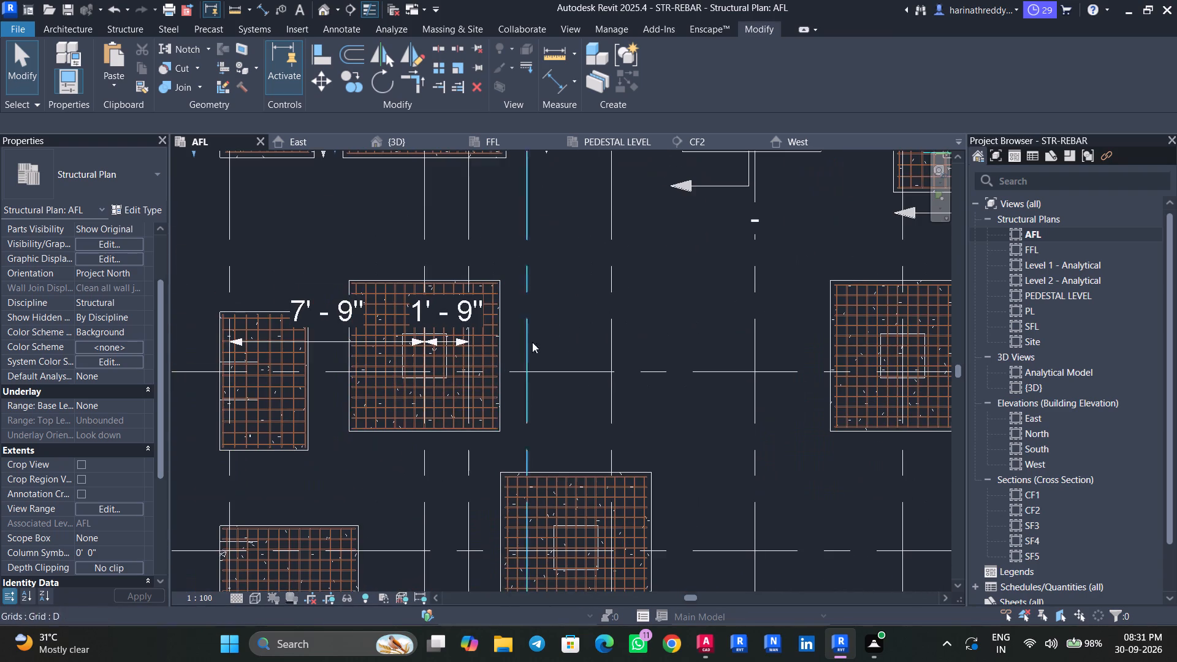
# Delete the linear dimension string between grids A, B and C beside the grid 5 footings.
pyautogui.moveTo(547, 340); pyautogui.dragTo(617, 246, button='middle')
pyautogui.scroll(-4, 617, 260)
pyautogui.scroll(5, 522, 259)
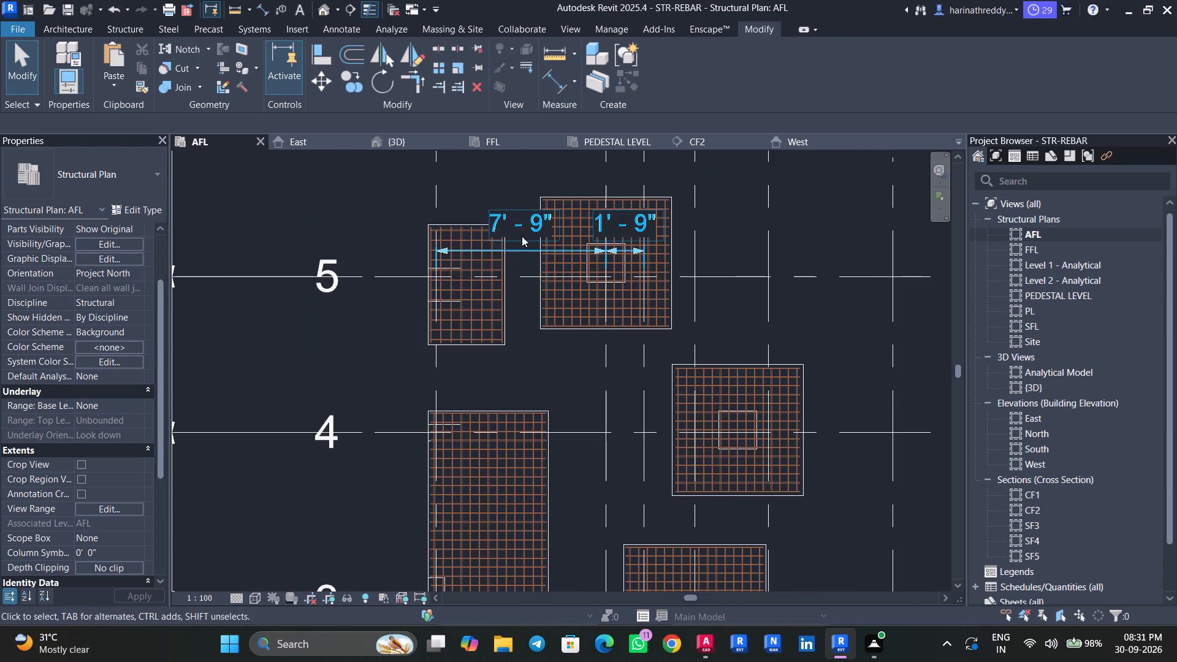
pyautogui.click(522, 236)
pyautogui.moveTo(522, 257); pyautogui.dragTo(519, 365, button='middle')
pyautogui.scroll(-1, 519, 365)
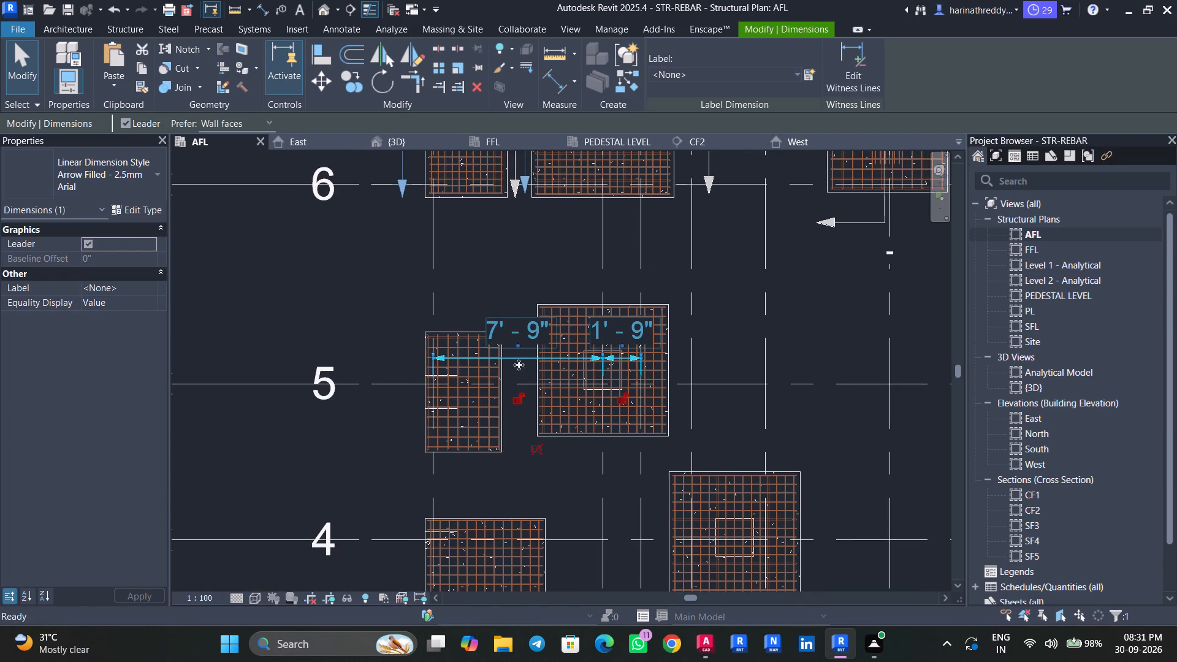
pyautogui.scroll(-2, 519, 365)
pyautogui.moveTo(519, 365); pyautogui.dragTo(528, 479, button='middle')
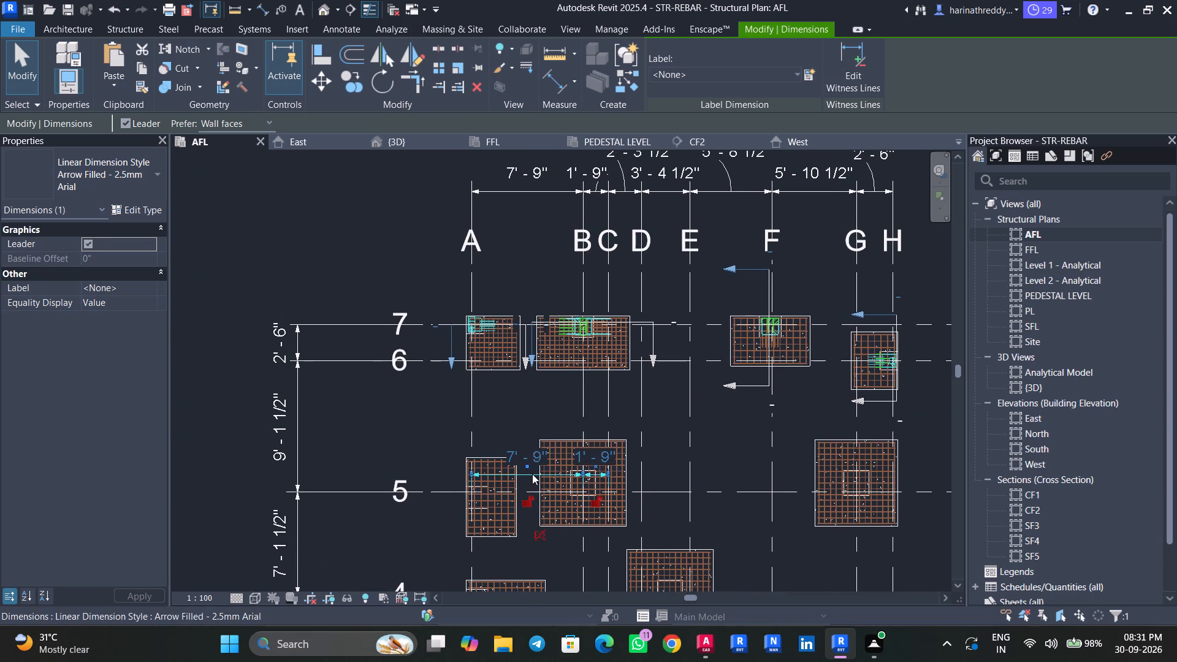
pyautogui.press('Delete')
# Review the footing reinforcement meshes along grids 5 to 2 in the AFL plan.
pyautogui.moveTo(519, 408); pyautogui.dragTo(489, 247, button='middle')
pyautogui.moveTo(501, 306); pyautogui.dragTo(535, 136, button='middle')
pyautogui.moveTo(560, 413); pyautogui.dragTo(550, 220, button='middle')
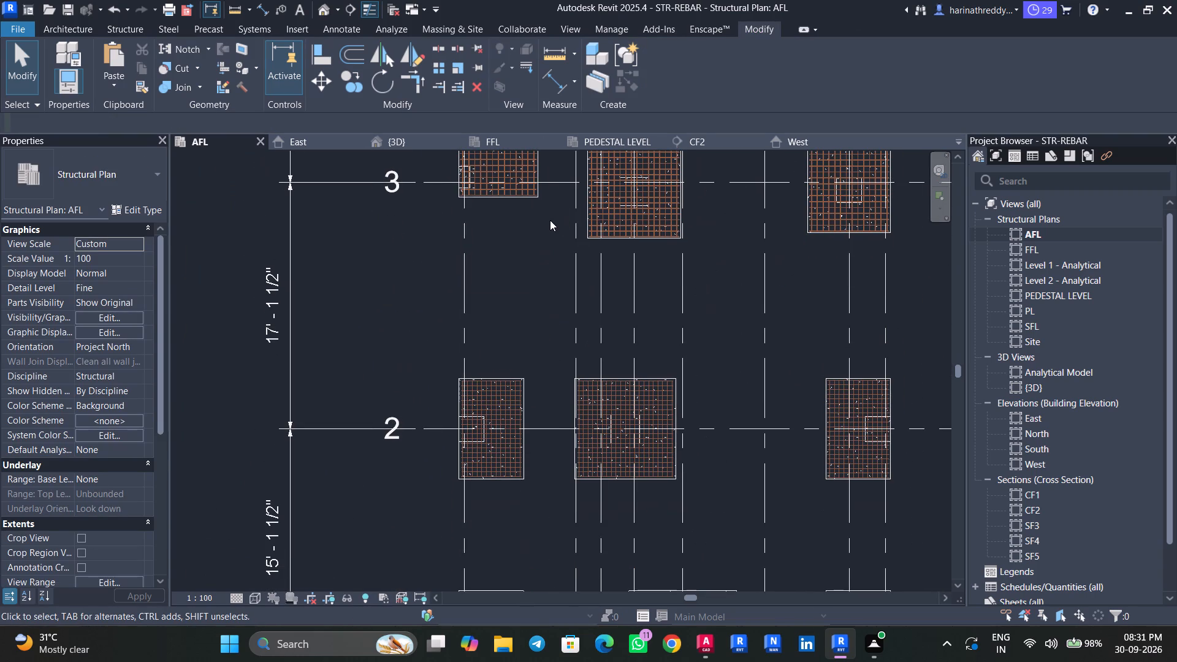
pyautogui.scroll(-4, 554, 337)
pyautogui.moveTo(454, 319); pyautogui.dragTo(476, 512, button='middle')
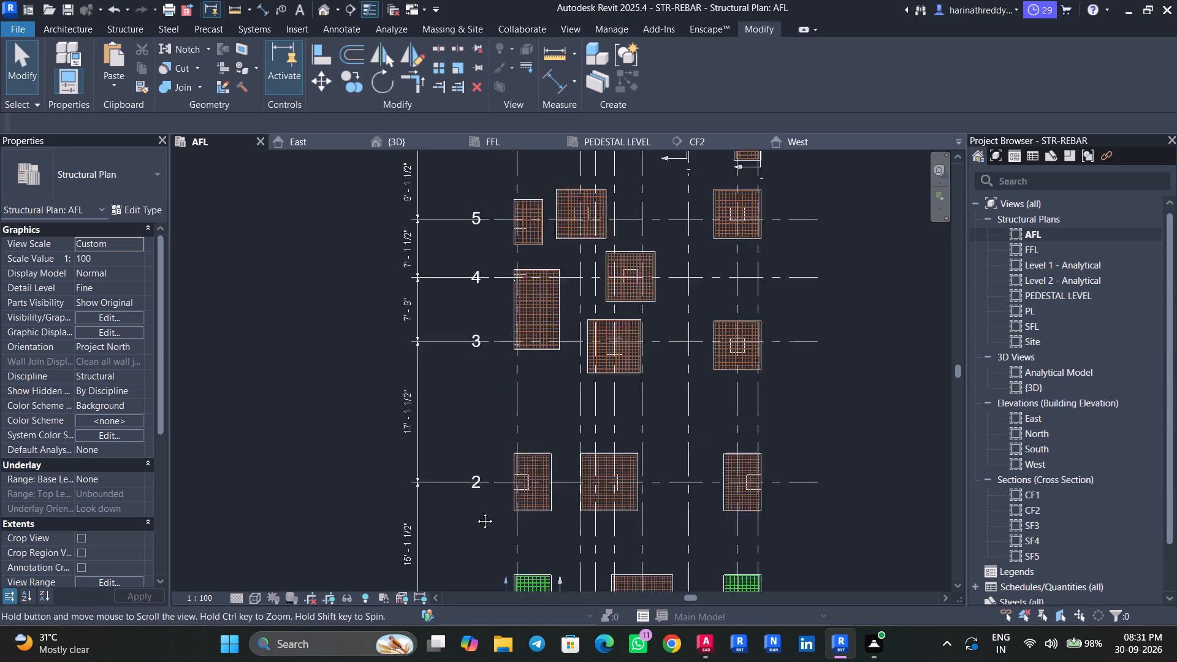
pyautogui.moveTo(476, 512); pyautogui.dragTo(476, 510, button='middle')
pyautogui.scroll(1, 628, 493)
pyautogui.scroll(-1, 628, 493)
pyautogui.moveTo(627, 493); pyautogui.dragTo(538, 436, button='middle')
pyautogui.moveTo(539, 480); pyautogui.dragTo(539, 528, button='middle')
pyautogui.scroll(1, 539, 528)
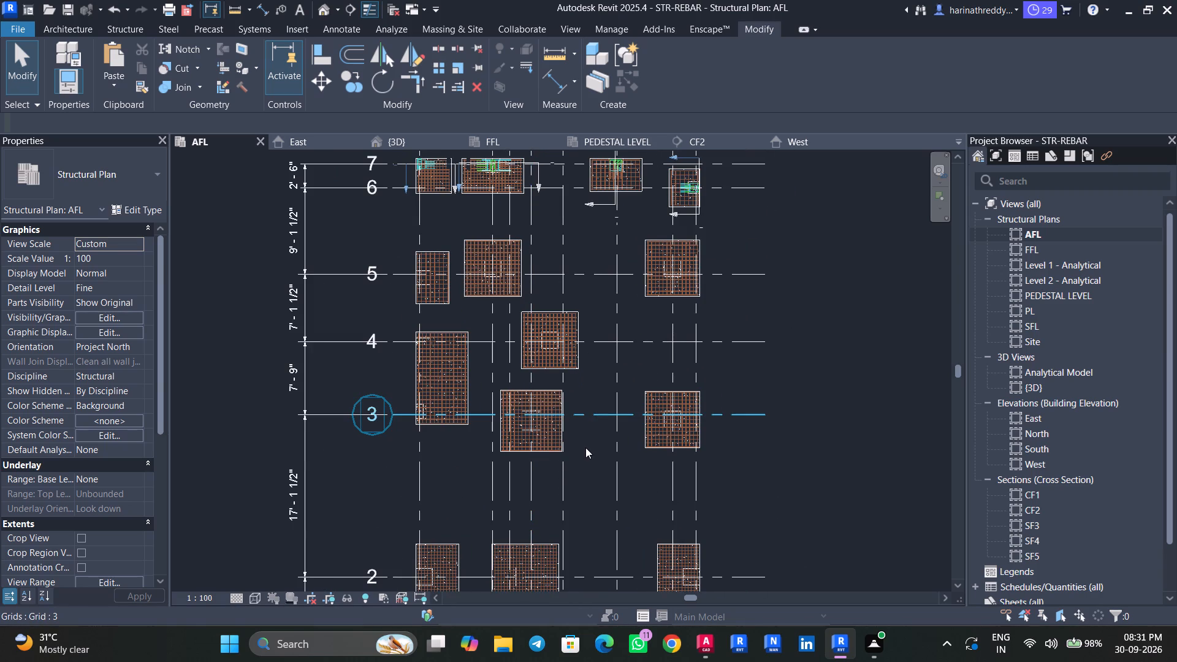
pyautogui.scroll(3, 610, 456)
pyautogui.scroll(-1, 610, 456)
pyautogui.scroll(1, 593, 473)
pyautogui.moveTo(590, 473); pyautogui.dragTo(612, 388, button='middle')
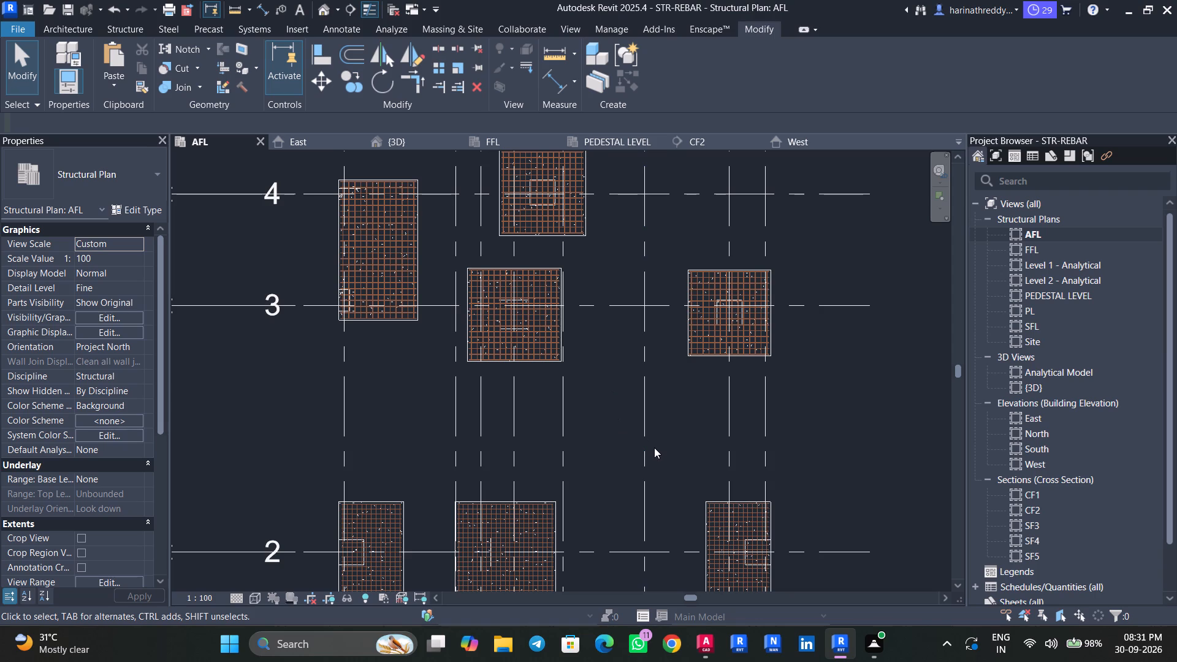
# Switch to the AutoCAD typical floor details and read the isolated footing schedule's sizes, pedestal reinforcement and bottom reinforcement, selecting the SF2 pedestal reinforcement entry.
pyautogui.click(712, 651)
pyautogui.scroll(-4, 409, 485)
pyautogui.moveTo(334, 319); pyautogui.dragTo(363, 357, button='middle')
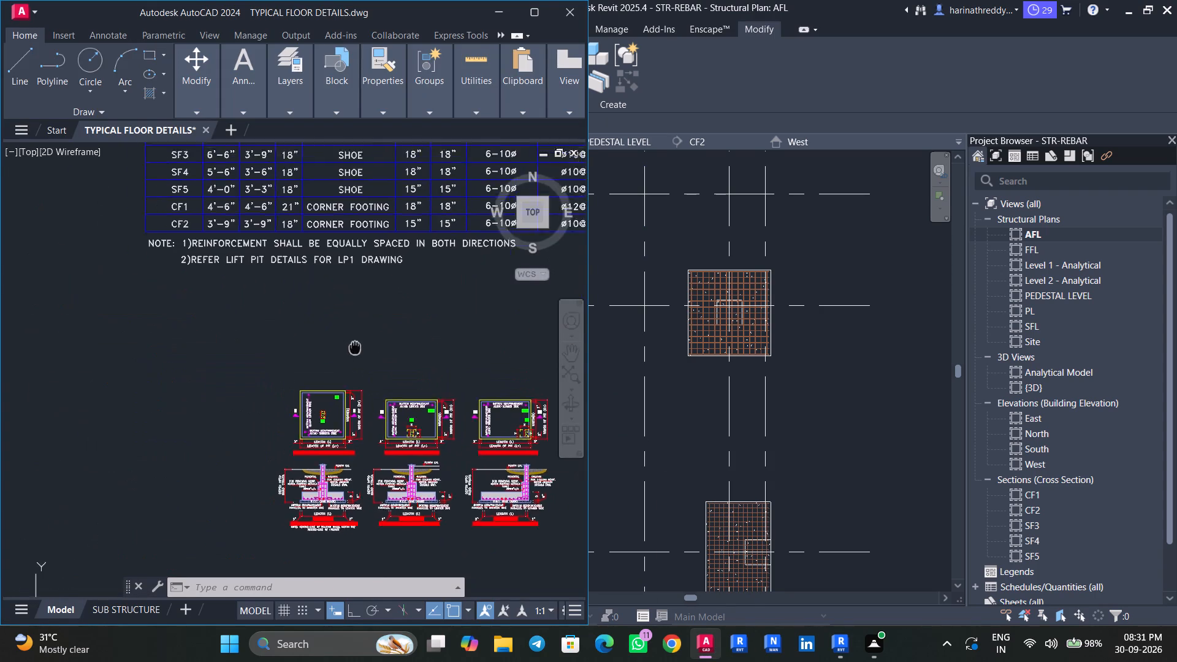
pyautogui.moveTo(363, 357); pyautogui.dragTo(424, 455, button='middle')
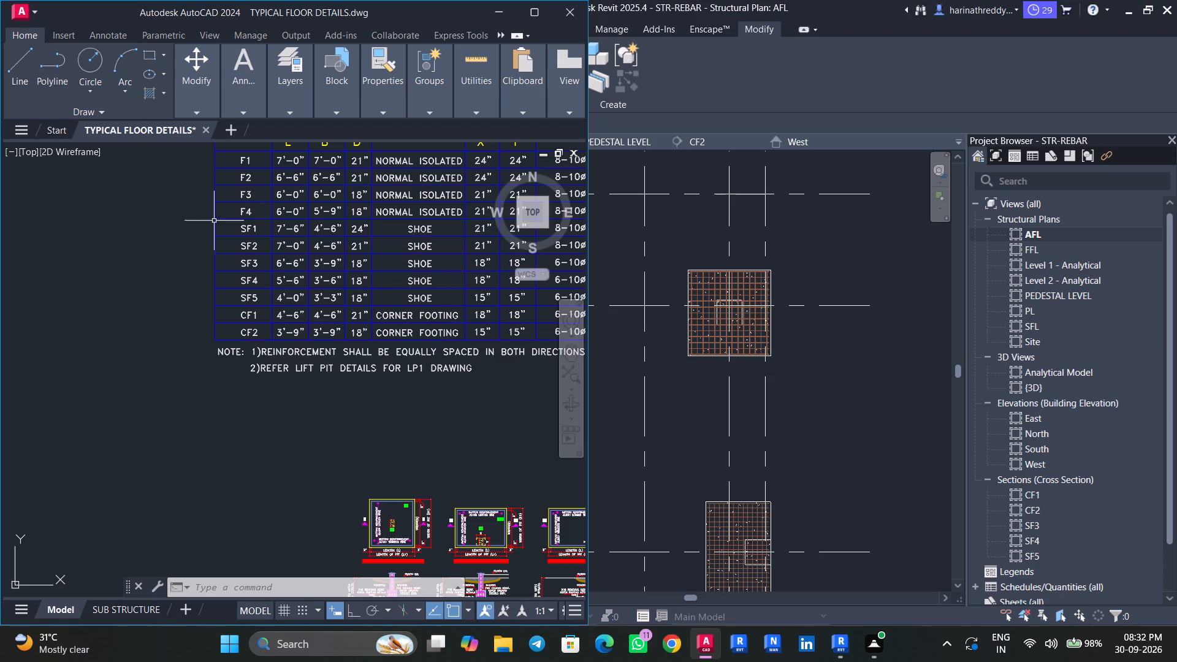
pyautogui.scroll(2, 264, 244)
pyautogui.moveTo(274, 256); pyautogui.dragTo(142, 339, button='middle')
pyautogui.scroll(-2, 137, 335)
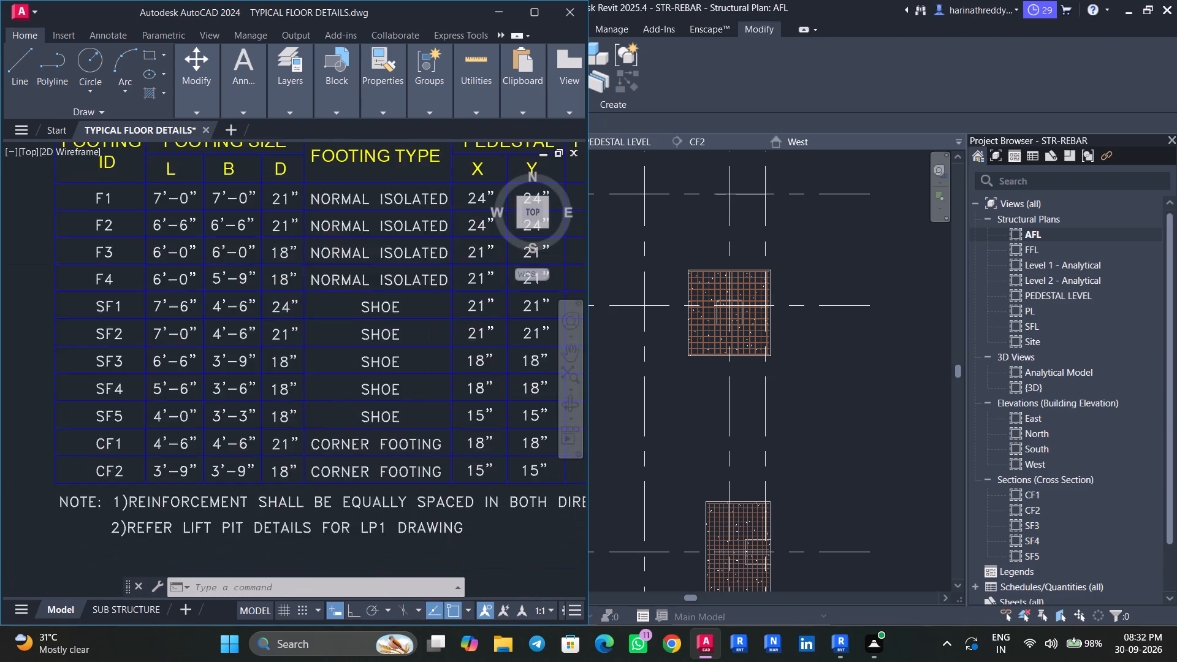
pyautogui.scroll(2, 331, 310)
pyautogui.moveTo(250, 329); pyautogui.dragTo(503, 333, button='middle')
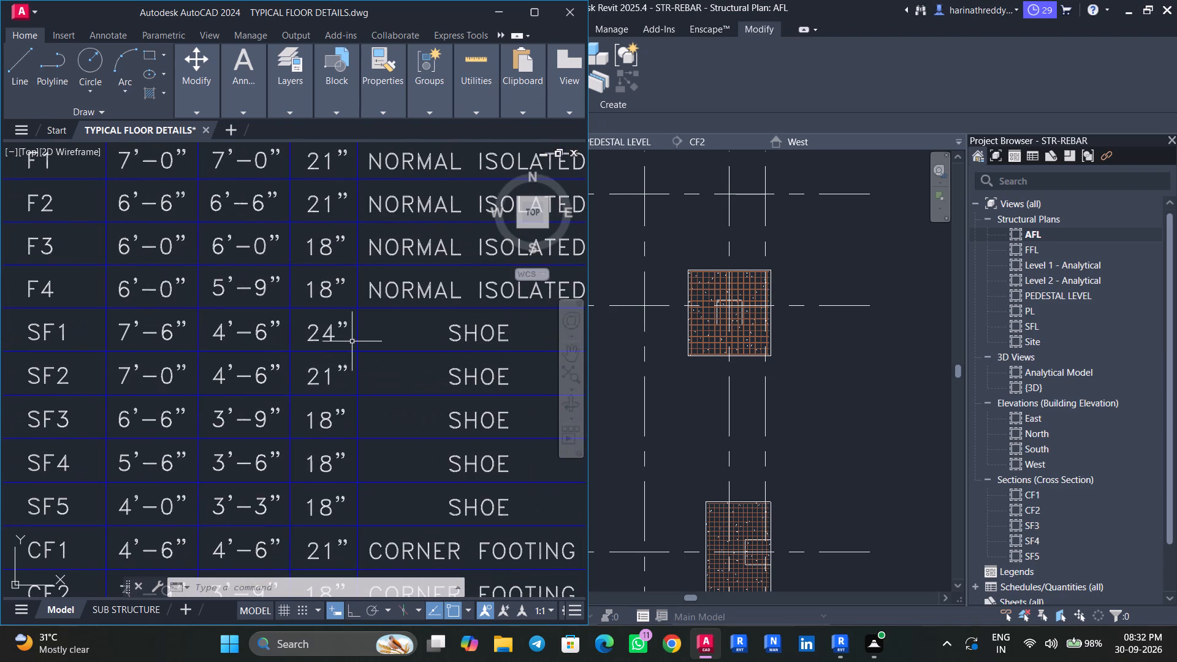
pyautogui.scroll(-2, 339, 337)
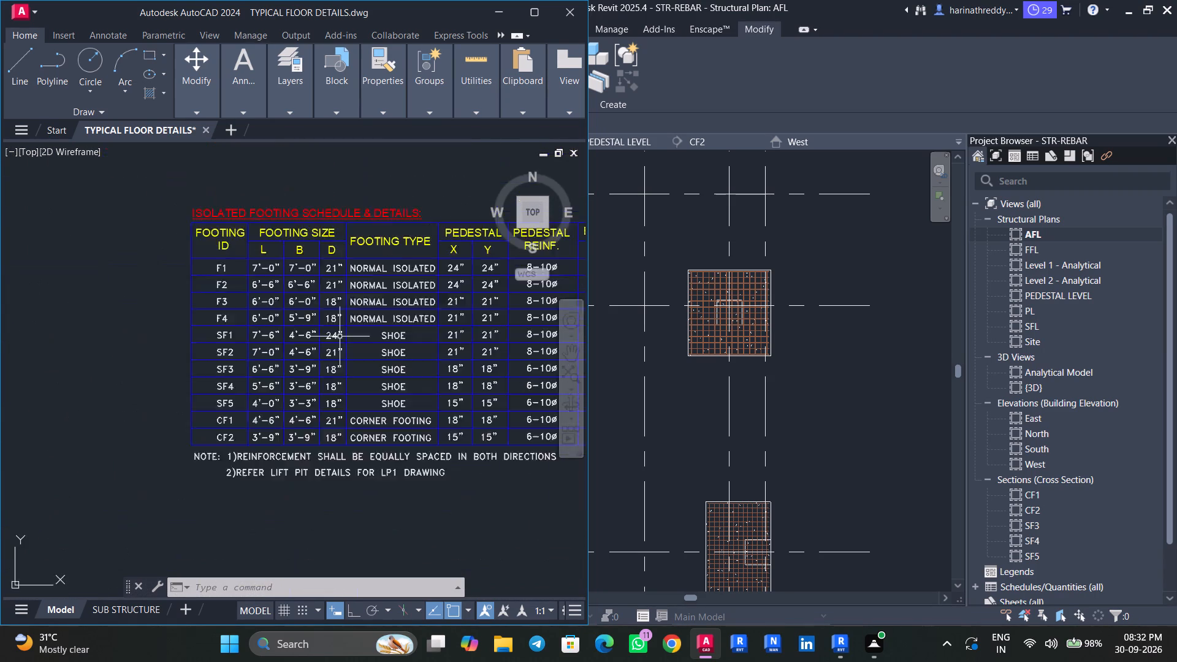
pyautogui.scroll(1, 242, 373)
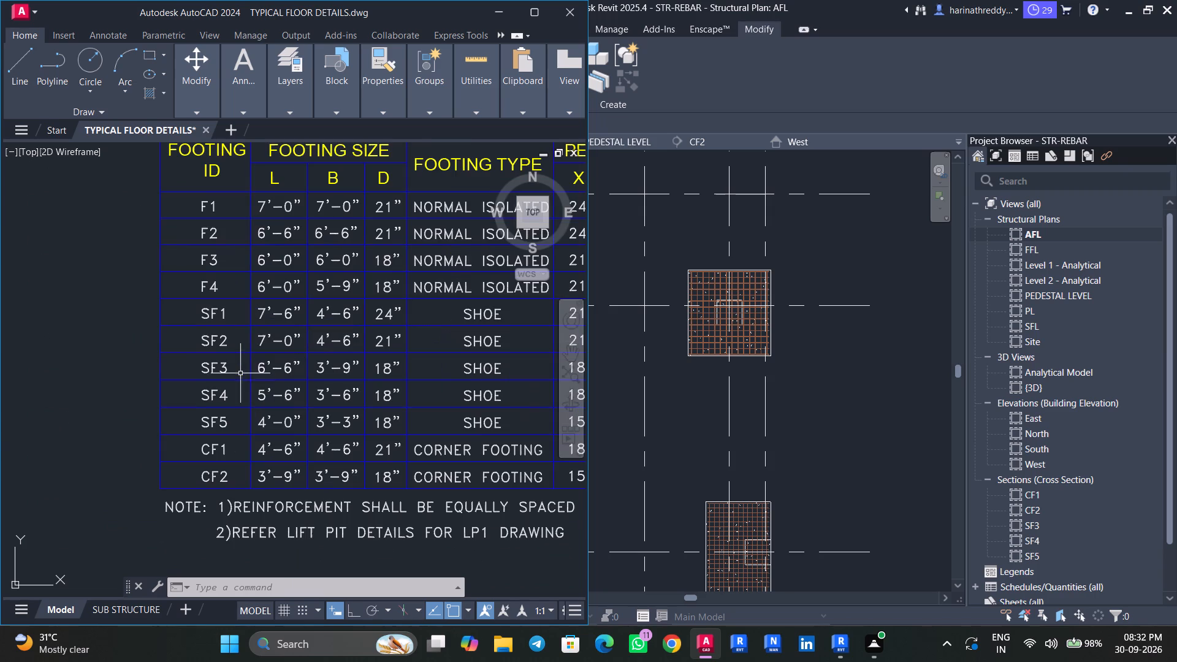
pyautogui.moveTo(388, 355); pyautogui.dragTo(164, 390, button='middle')
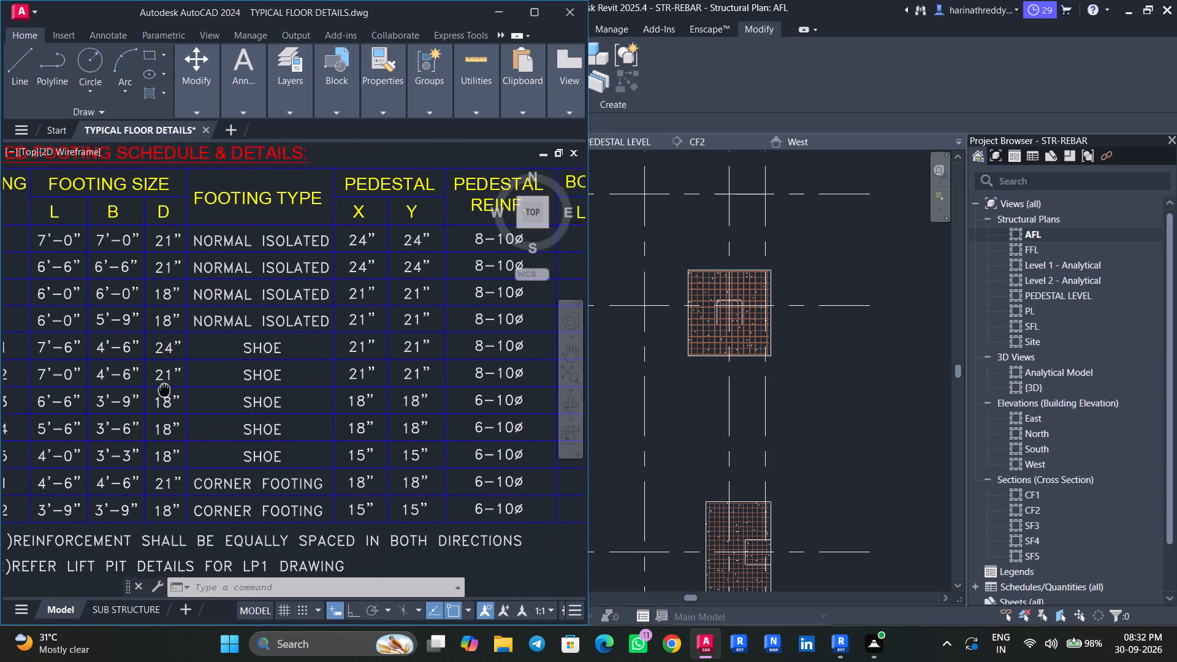
pyautogui.moveTo(164, 390); pyautogui.dragTo(143, 393, button='middle')
pyautogui.moveTo(395, 367); pyautogui.dragTo(244, 367, button='middle')
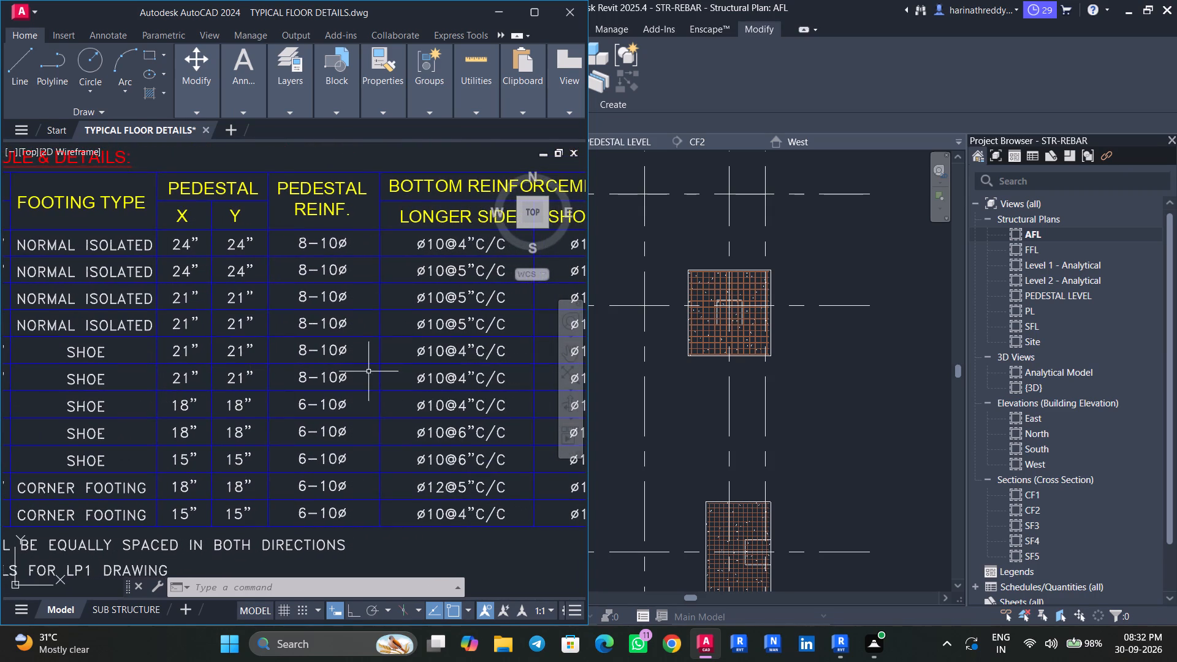
pyautogui.moveTo(373, 375); pyautogui.dragTo(314, 382, button='middle')
pyautogui.click(263, 382)
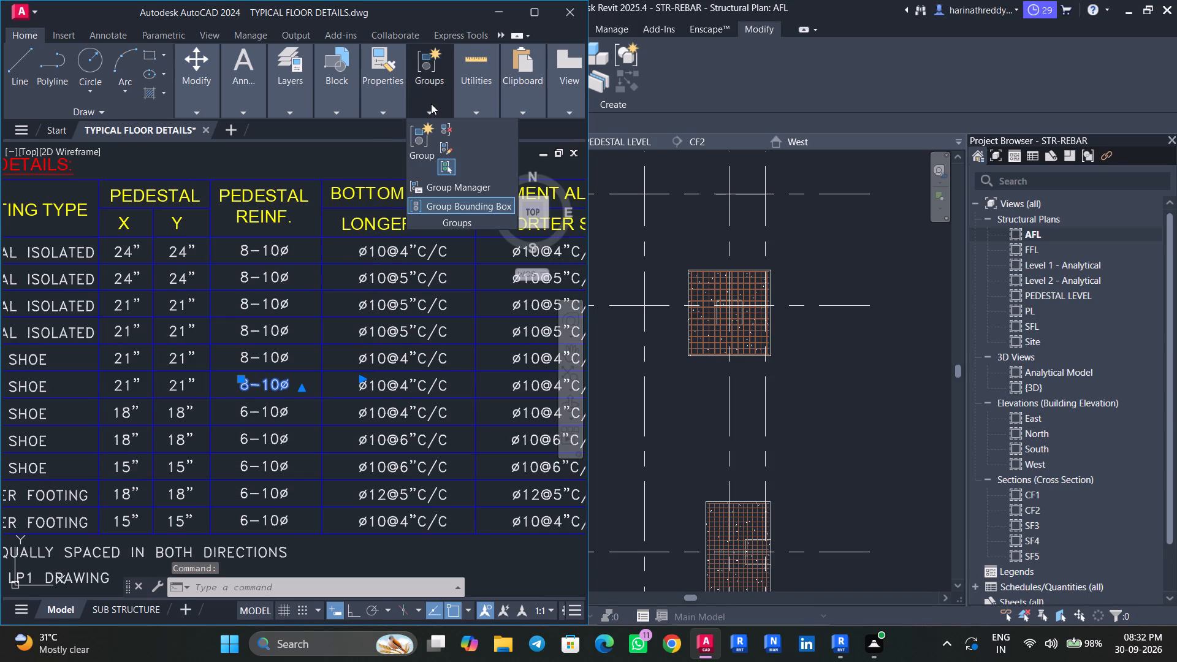
pyautogui.click(499, 13)
# Back in Revit, check the footing types of the isolated footings at grids B-5 and G-5 in the AFL plan.
pyautogui.scroll(-2, 574, 269)
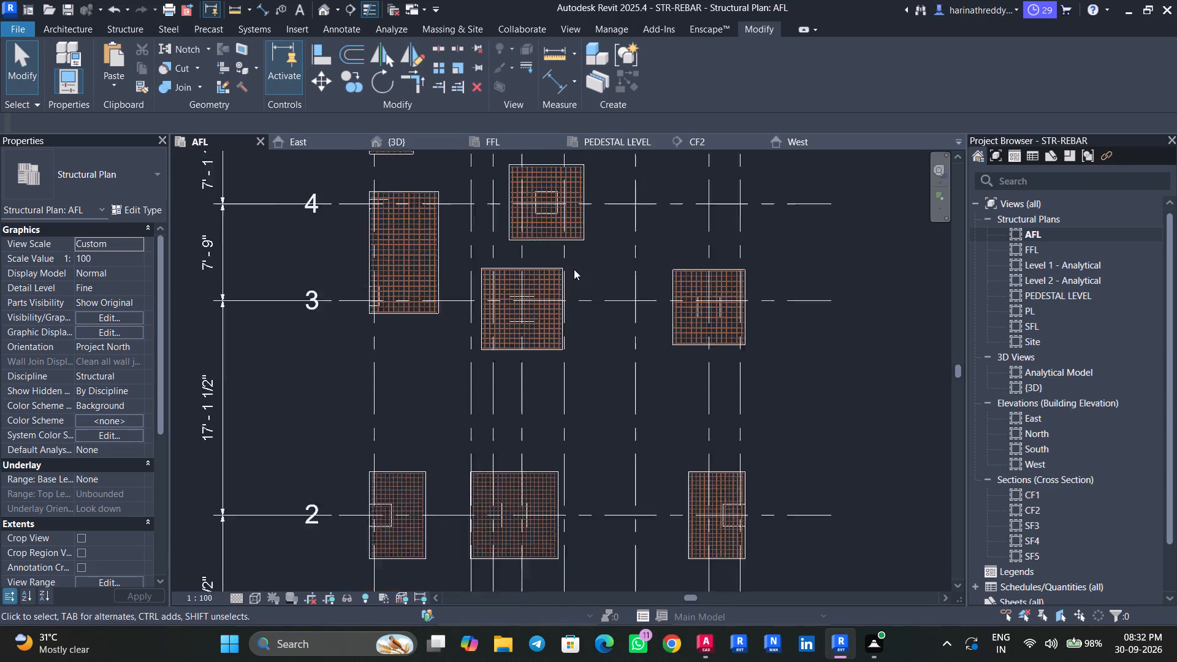
pyautogui.scroll(-2, 574, 269)
pyautogui.scroll(4, 480, 210)
pyautogui.scroll(-1, 479, 216)
pyautogui.scroll(4, 479, 216)
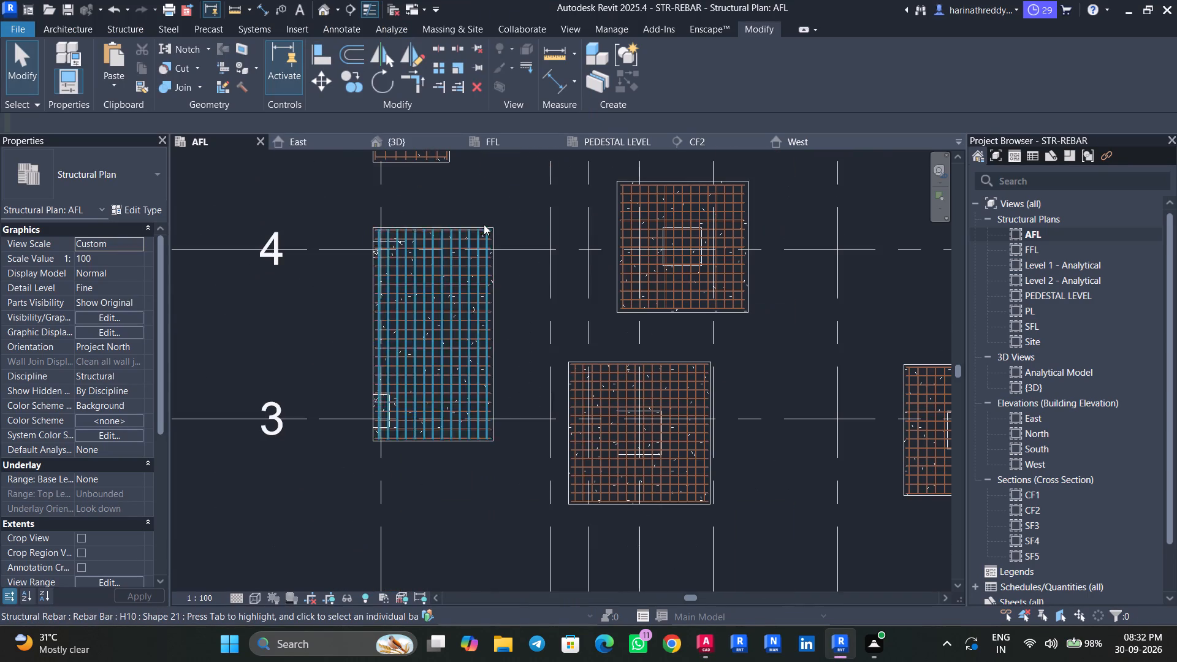
pyautogui.scroll(6, 488, 225)
pyautogui.scroll(-4, 543, 230)
pyautogui.scroll(1, 543, 230)
pyautogui.moveTo(543, 230); pyautogui.dragTo(395, 441, button='middle')
pyautogui.scroll(3, 557, 371)
pyautogui.click(563, 366)
pyautogui.scroll(-4, 467, 386)
pyautogui.moveTo(468, 404); pyautogui.dragTo(499, 513, button='middle')
pyautogui.click(519, 438)
pyautogui.scroll(12, 519, 438)
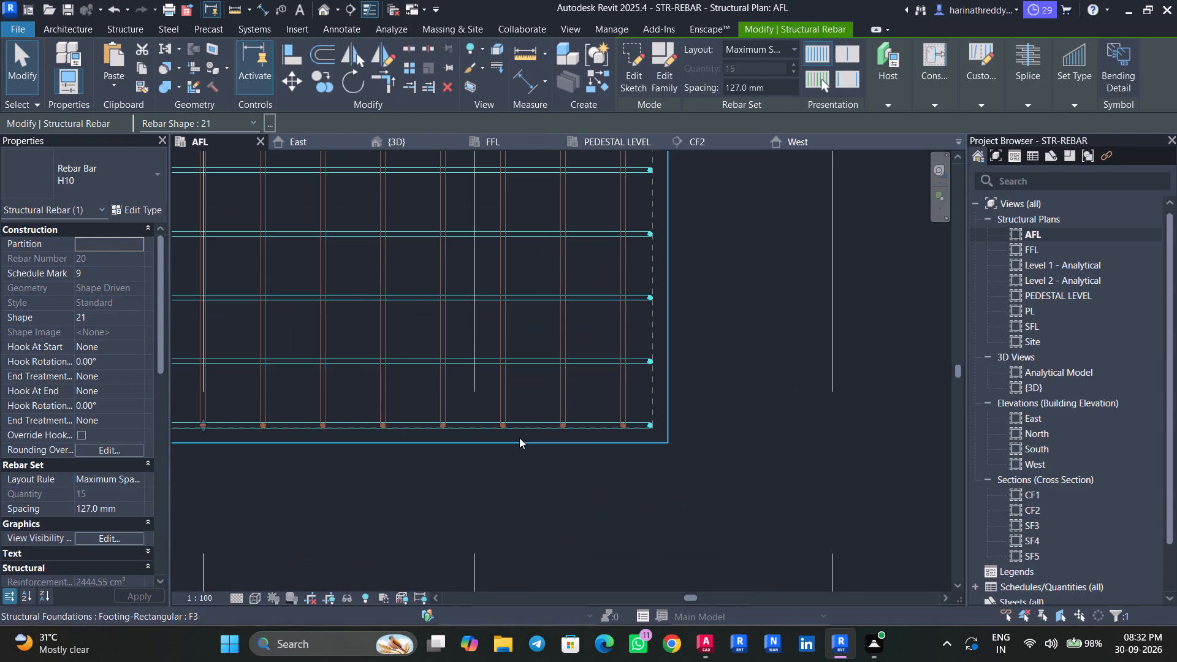
pyautogui.press('Escape')
pyautogui.press('Escape')
pyautogui.click(557, 435)
pyautogui.press('Escape')
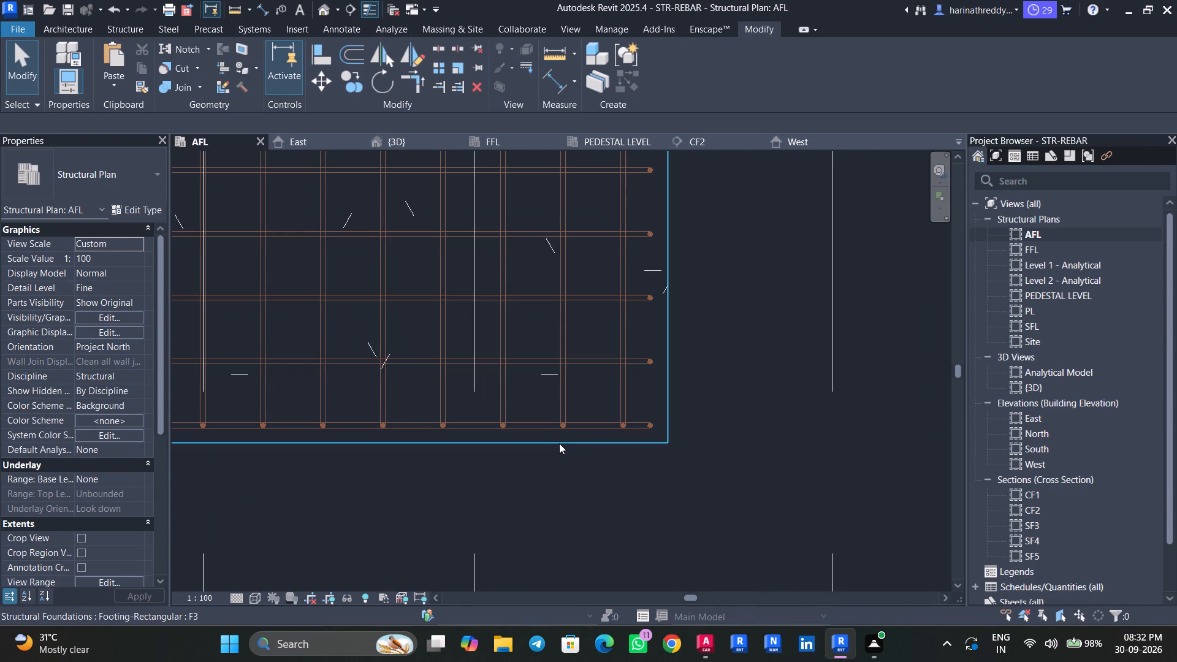
pyautogui.click(559, 443)
pyautogui.scroll(-19, 559, 443)
pyautogui.press('Escape')
pyautogui.press('Escape')
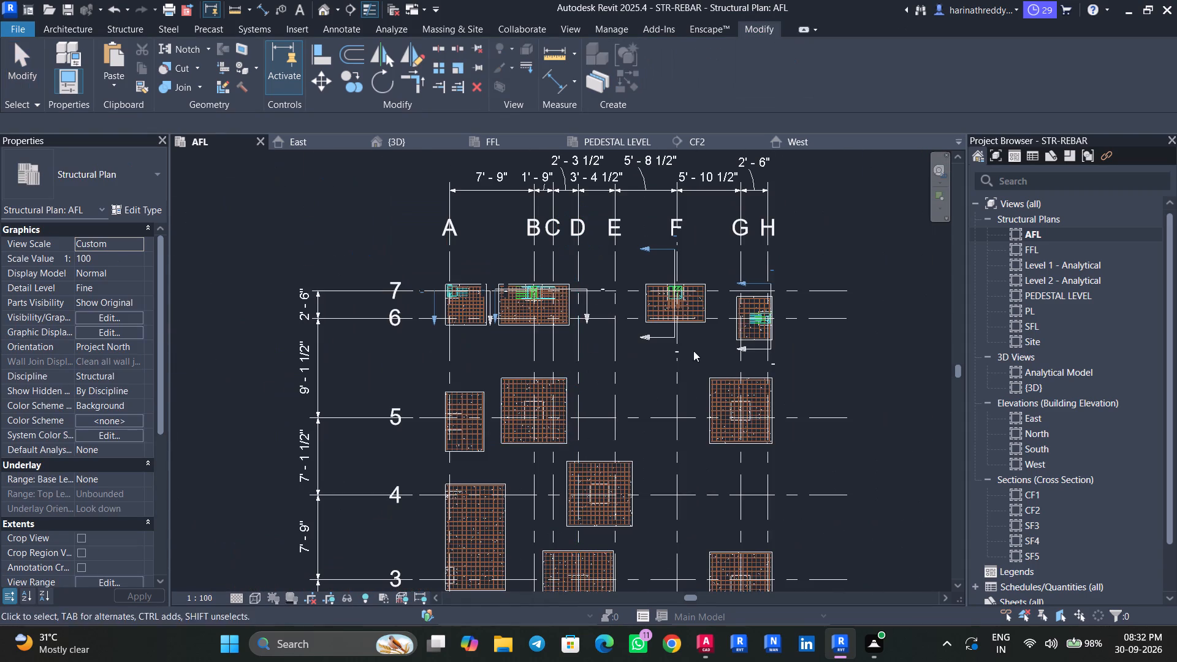
pyautogui.moveTo(697, 356); pyautogui.dragTo(550, 397, button='middle')
pyautogui.scroll(16, 600, 432)
pyautogui.scroll(-1, 527, 412)
pyautogui.scroll(1, 527, 412)
pyautogui.click(528, 420)
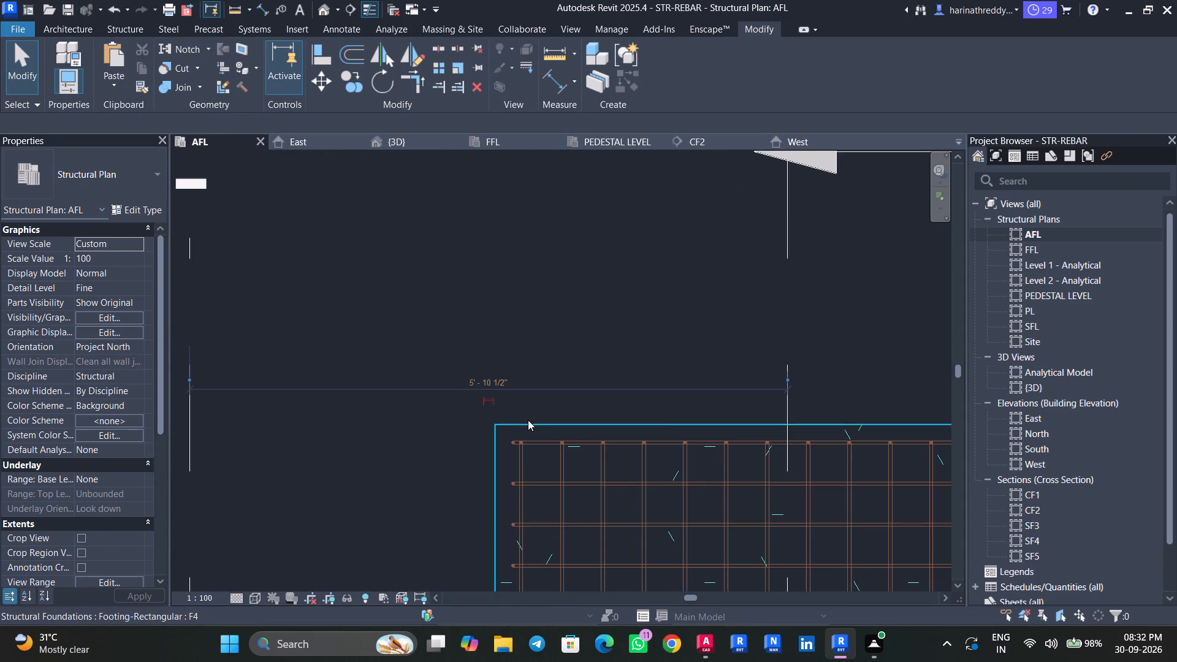
pyautogui.scroll(-13, 528, 420)
pyautogui.press('Escape')
pyautogui.press('Escape')
# Check the footing types of the footings at grids A-5 and A-7.
pyautogui.moveTo(352, 458); pyautogui.dragTo(547, 378, button='middle')
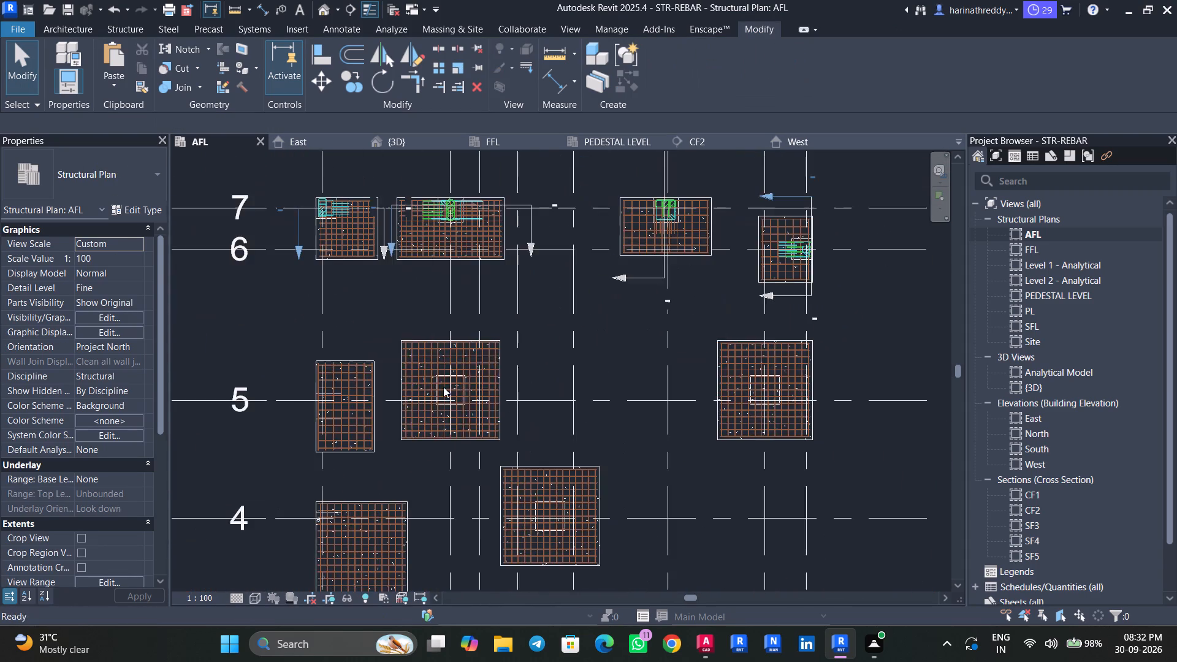
pyautogui.scroll(9, 329, 386)
pyautogui.scroll(-1, 352, 319)
pyautogui.scroll(2, 352, 319)
pyautogui.click(348, 335)
pyautogui.scroll(-9, 348, 335)
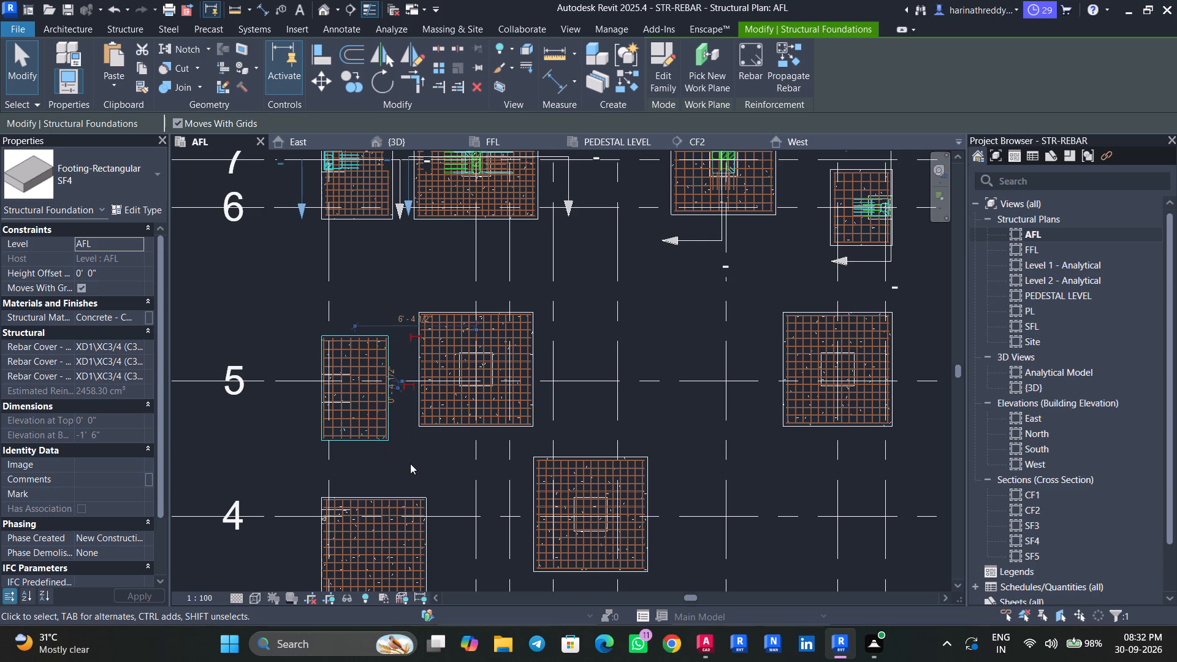
pyautogui.moveTo(387, 262); pyautogui.dragTo(367, 386, button='middle')
pyautogui.press('Escape')
pyautogui.press('Escape')
pyautogui.click(352, 347)
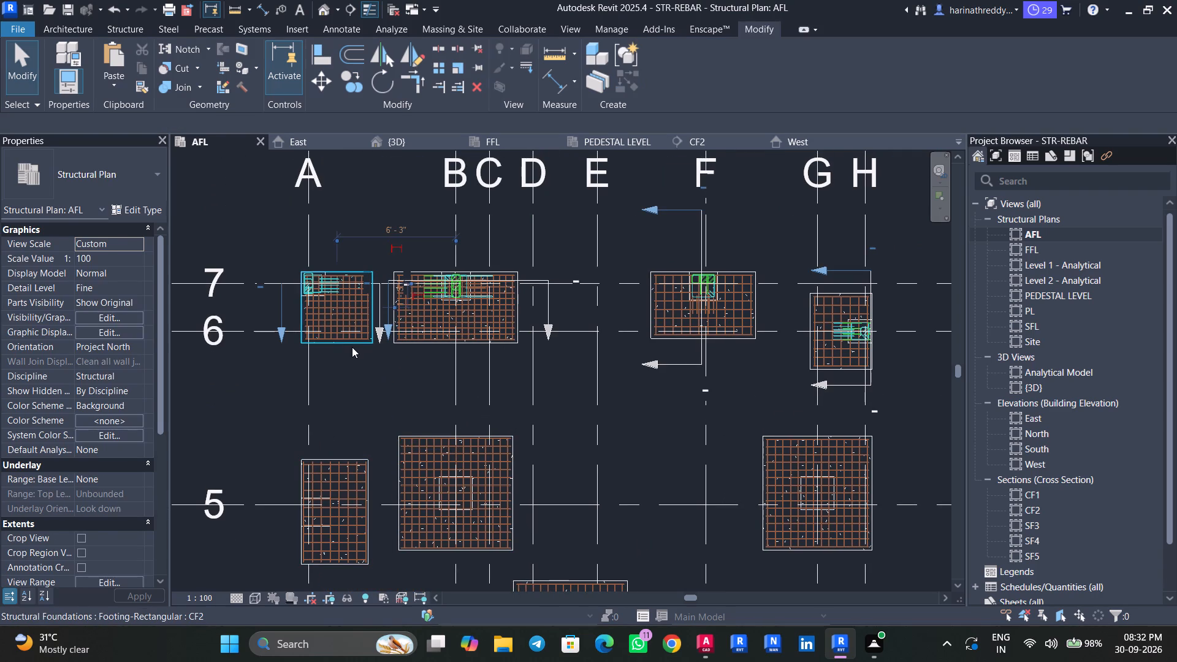
pyautogui.press('Escape')
pyautogui.press('Escape')
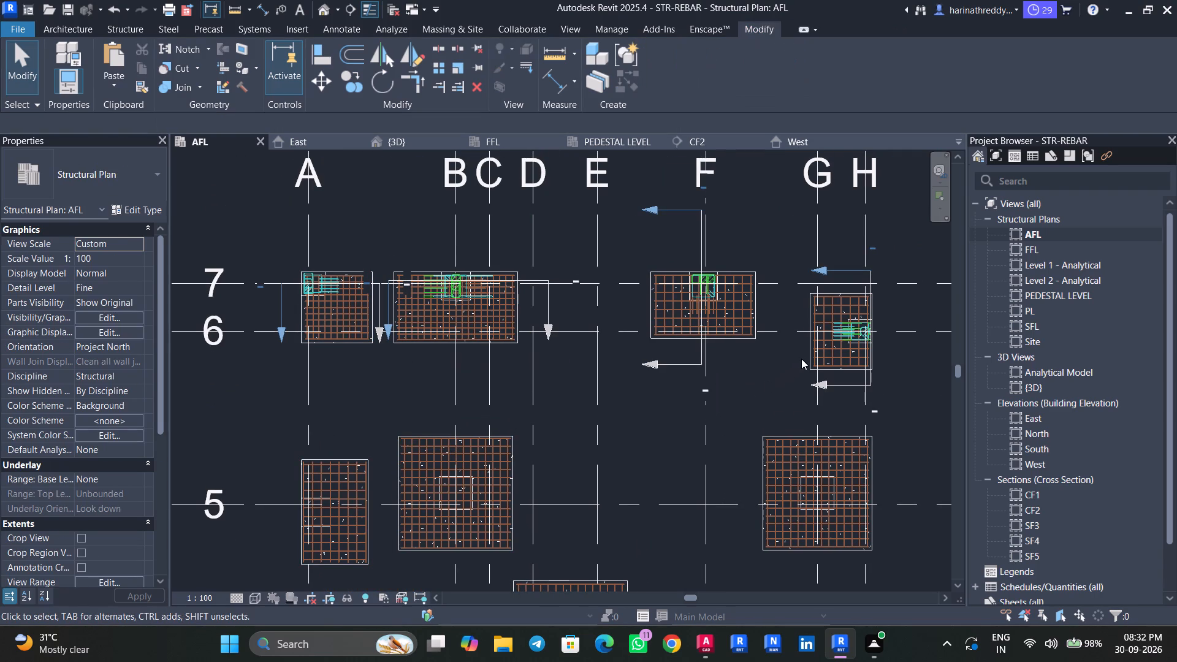
# Check the footing types of the grid 4 footing between grids D and E and the footing at grid G-3.
pyautogui.moveTo(750, 378); pyautogui.dragTo(709, 317, button='middle')
pyautogui.moveTo(493, 447); pyautogui.dragTo(524, 332, button='middle')
pyautogui.scroll(7, 552, 386)
pyautogui.click(549, 420)
pyautogui.scroll(-3, 549, 420)
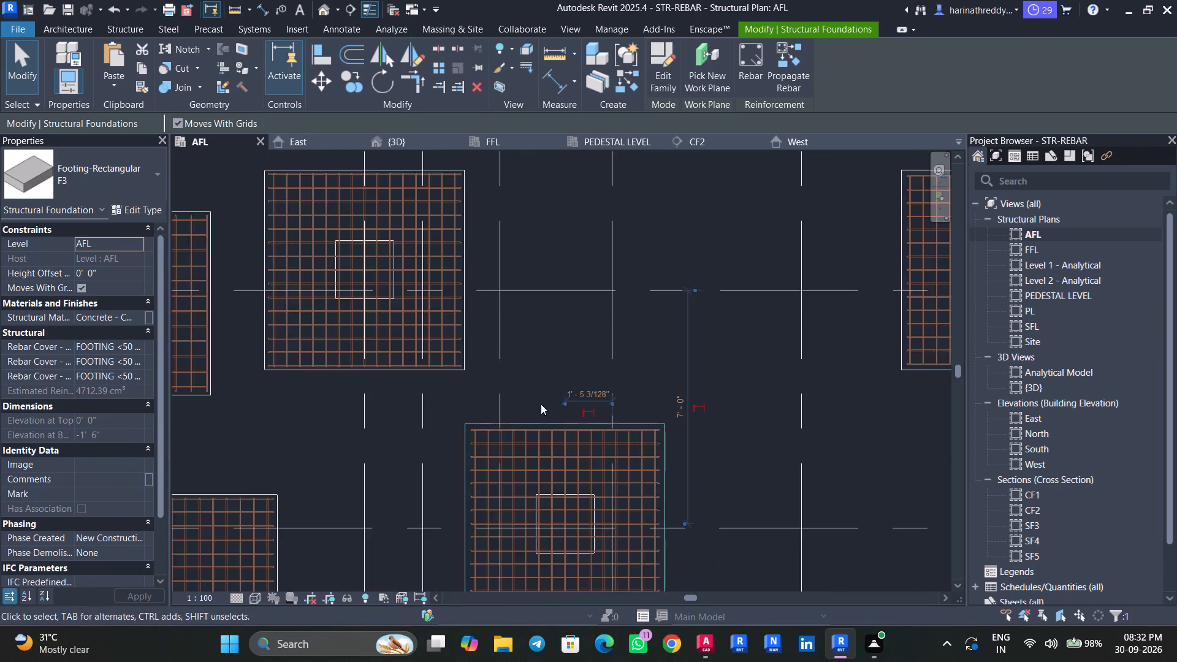
pyautogui.scroll(-1, 541, 404)
pyautogui.moveTo(531, 390); pyautogui.dragTo(471, 251, button='middle')
pyautogui.press('Escape')
pyautogui.press('Escape')
pyautogui.moveTo(693, 370); pyautogui.dragTo(546, 215, button='middle')
pyautogui.scroll(4, 695, 352)
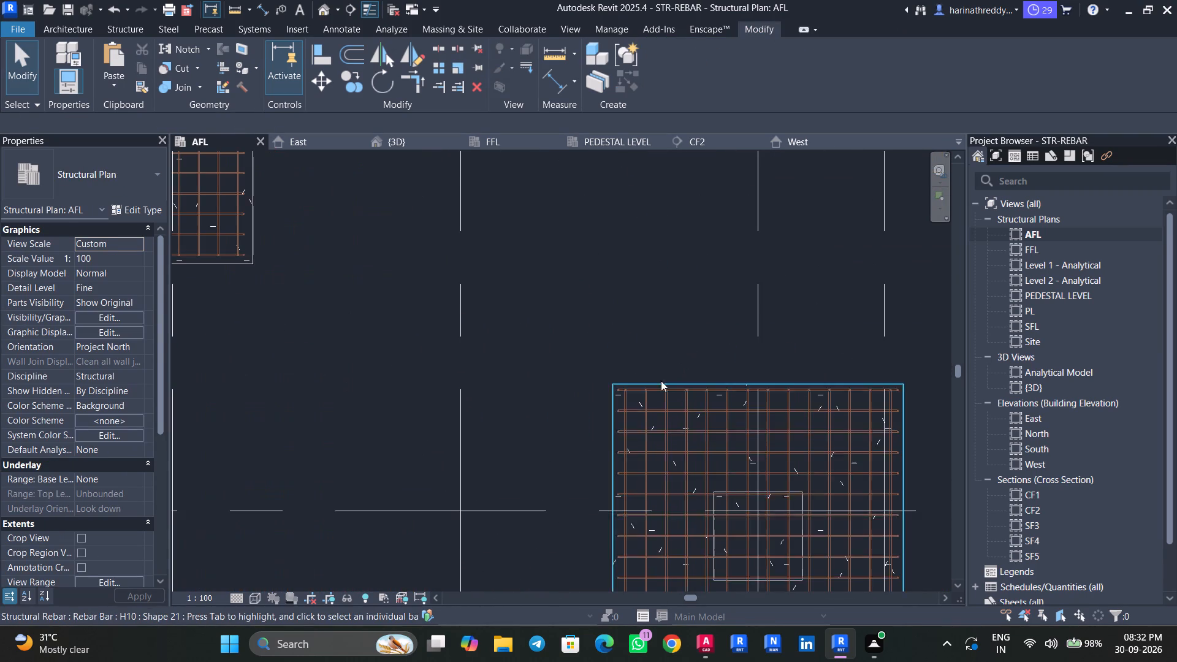
pyautogui.scroll(-1, 573, 392)
pyautogui.scroll(1, 573, 394)
pyautogui.scroll(-1, 573, 394)
pyautogui.scroll(1, 574, 394)
pyautogui.click(611, 407)
pyautogui.press('Escape')
pyautogui.scroll(4, 613, 400)
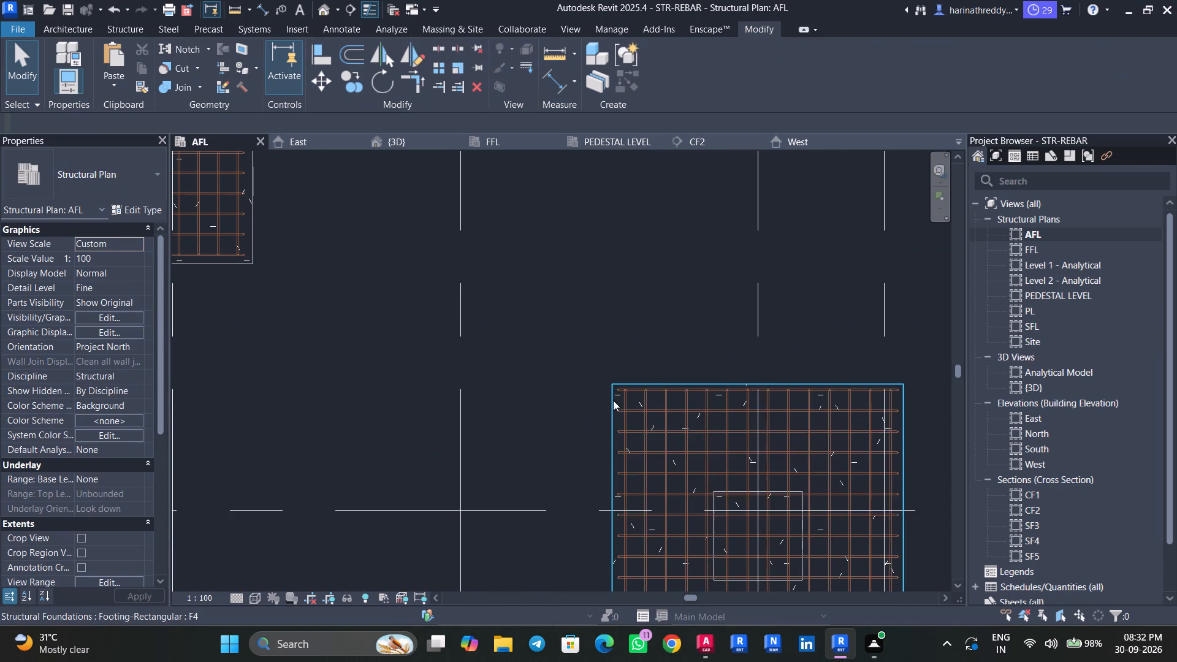
pyautogui.click(611, 408)
pyautogui.scroll(-16, 611, 408)
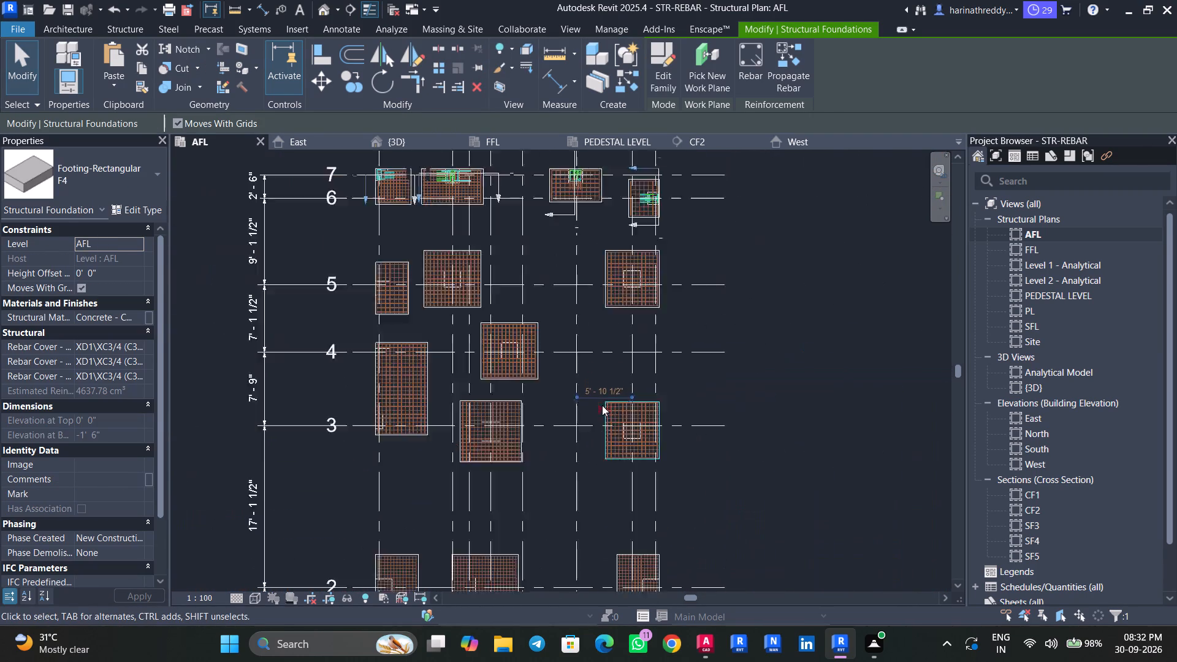
# Check the footing type of the larger interior footing on grid 3 in the AFL plan.
pyautogui.moveTo(563, 411); pyautogui.dragTo(644, 349, button='middle')
pyautogui.press('Escape')
pyautogui.press('Escape')
pyautogui.scroll(17, 572, 336)
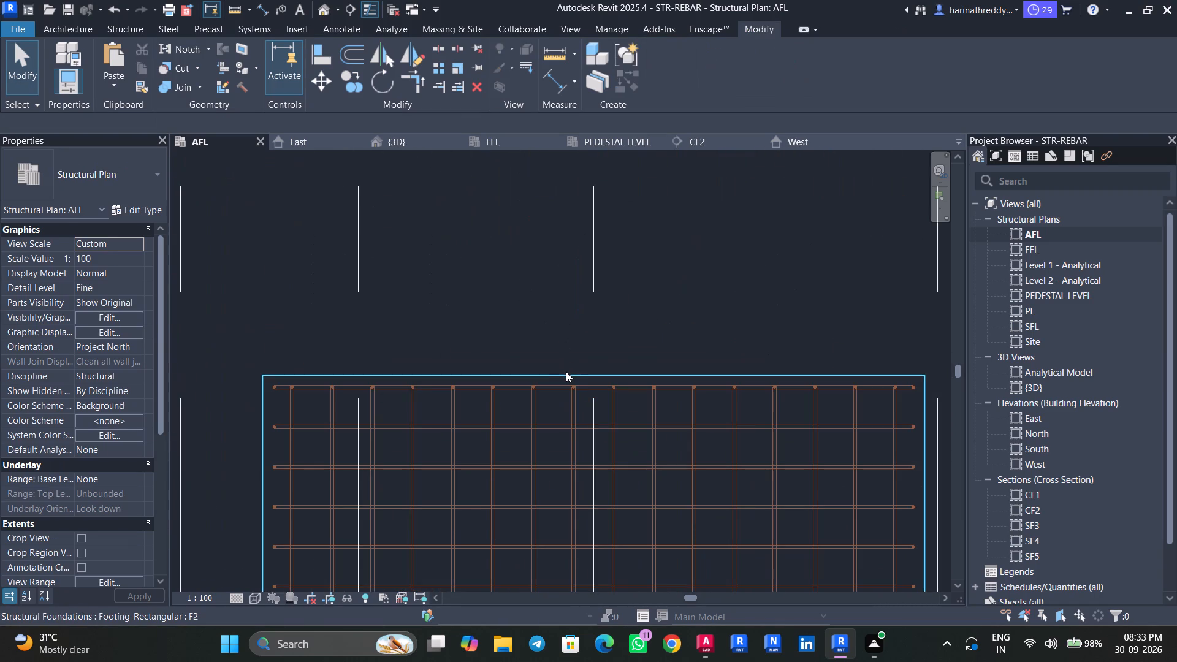
pyautogui.click(566, 371)
pyautogui.scroll(-10, 566, 371)
pyautogui.moveTo(562, 355); pyautogui.dragTo(779, 378, button='middle')
pyautogui.moveTo(671, 388); pyautogui.dragTo(618, 148, button='middle')
pyautogui.scroll(1, 619, 145)
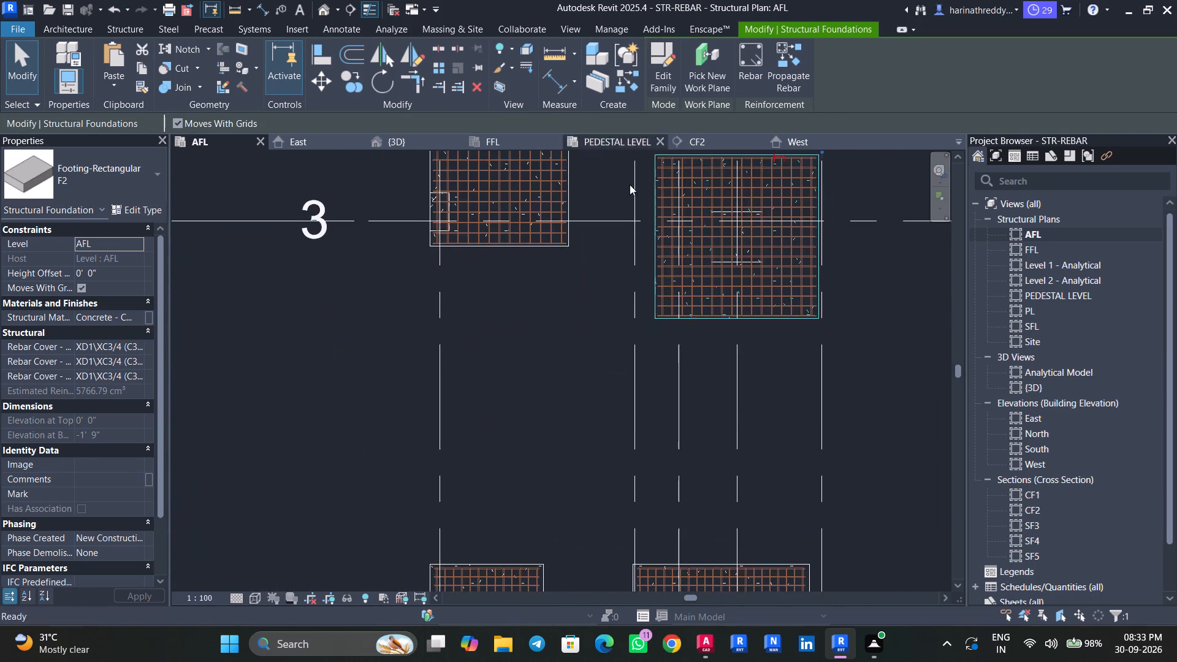
# Check the footing type of the footing at grid A-2.
pyautogui.moveTo(655, 370); pyautogui.dragTo(658, 156, button='middle')
pyautogui.press('Escape')
pyautogui.press('Escape')
pyautogui.scroll(5, 502, 343)
pyautogui.click(513, 356)
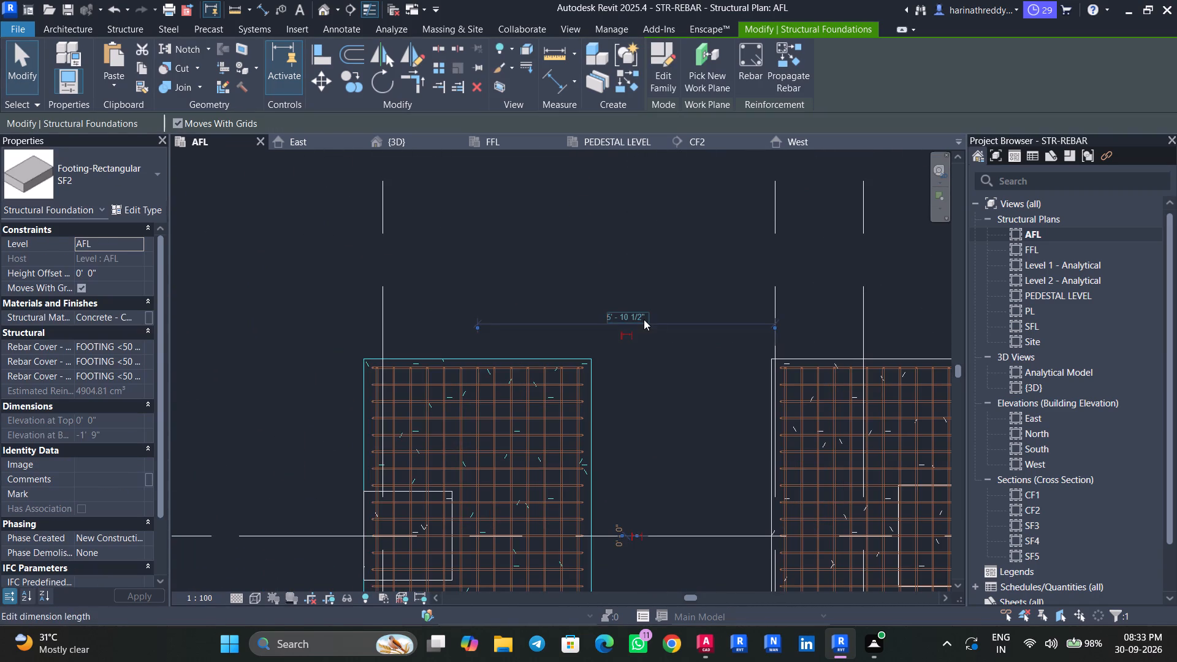
pyautogui.moveTo(644, 319); pyautogui.dragTo(544, 297, button='middle')
pyautogui.moveTo(594, 353); pyautogui.dragTo(702, 259, button='middle')
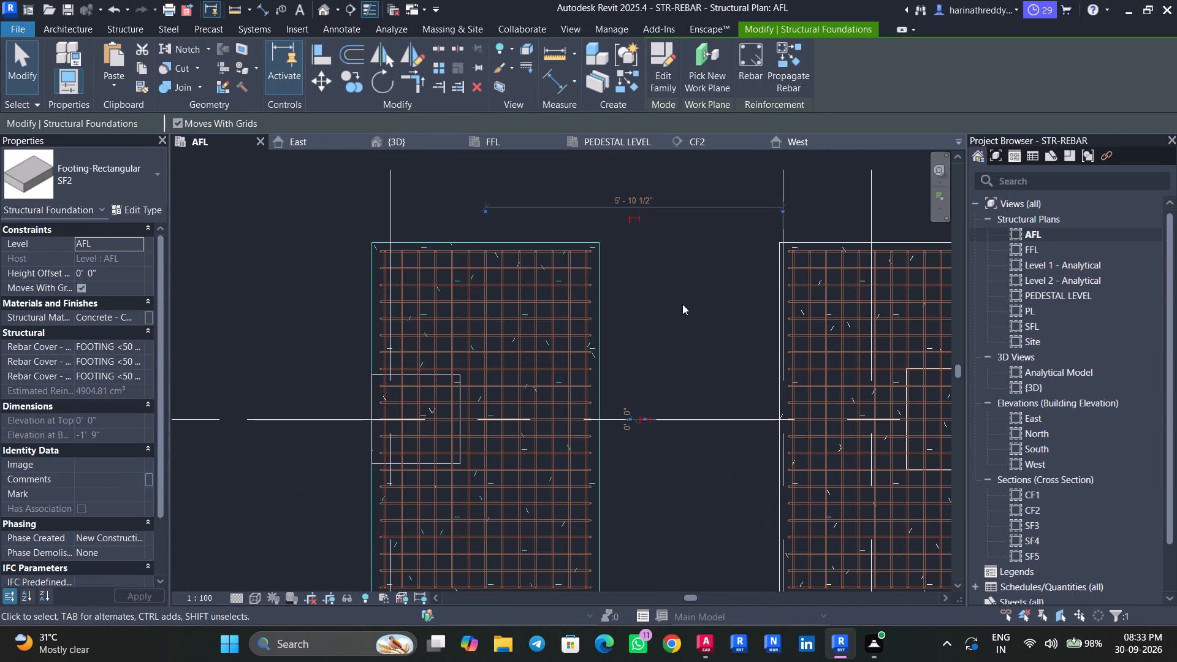
pyautogui.moveTo(679, 314); pyautogui.dragTo(690, 275, button='middle')
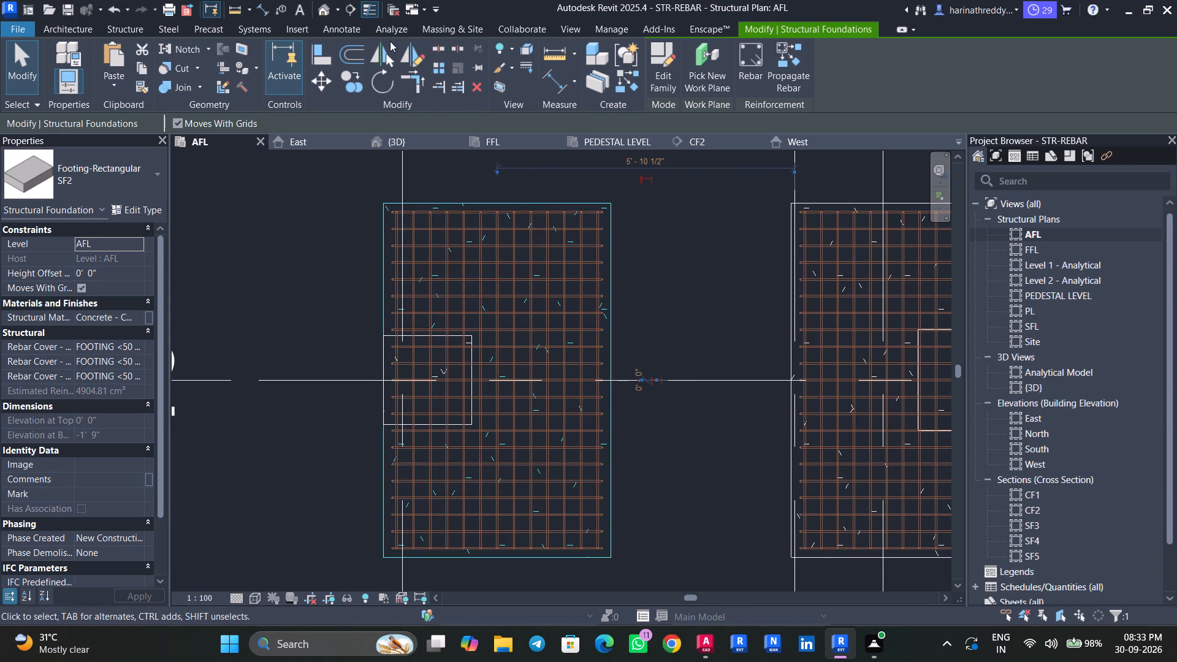
# Cut a vertical section through the grid A-2 footing and pedestal, just beside grid A.
pyautogui.click(352, 16)
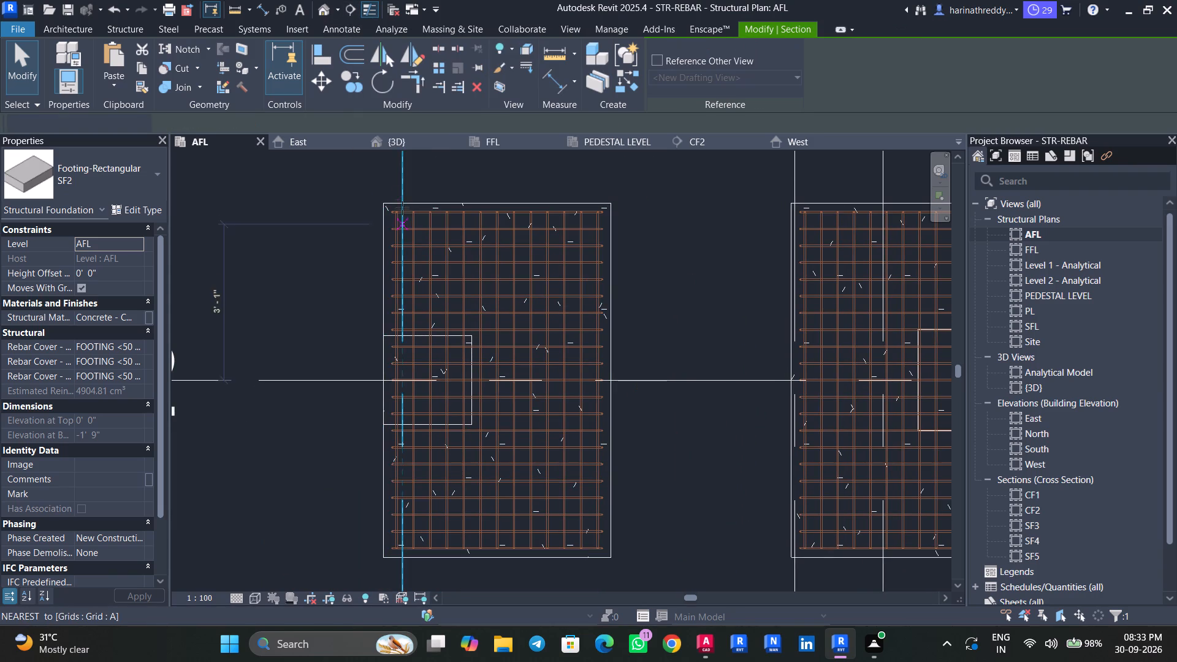
pyautogui.click(417, 172)
pyautogui.moveTo(427, 504); pyautogui.dragTo(446, 418, button='middle')
pyautogui.click(446, 527)
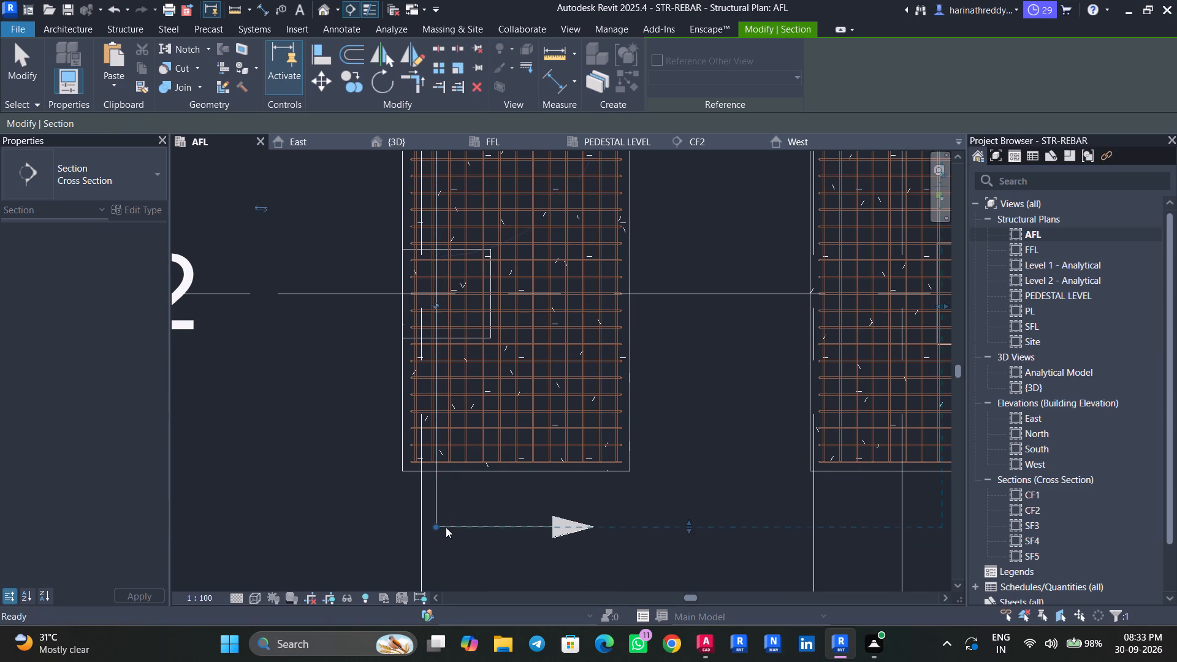
pyautogui.press('Escape')
pyautogui.press('Escape')
pyautogui.press('Escape')
# Shorten the new section's far clip depth to about 1' 2", just past the A-2 pedestal.
pyautogui.click(520, 525)
pyautogui.scroll(-4, 520, 524)
pyautogui.moveTo(762, 397); pyautogui.dragTo(507, 405)
pyautogui.scroll(3, 507, 405)
pyautogui.scroll(-5, 511, 390)
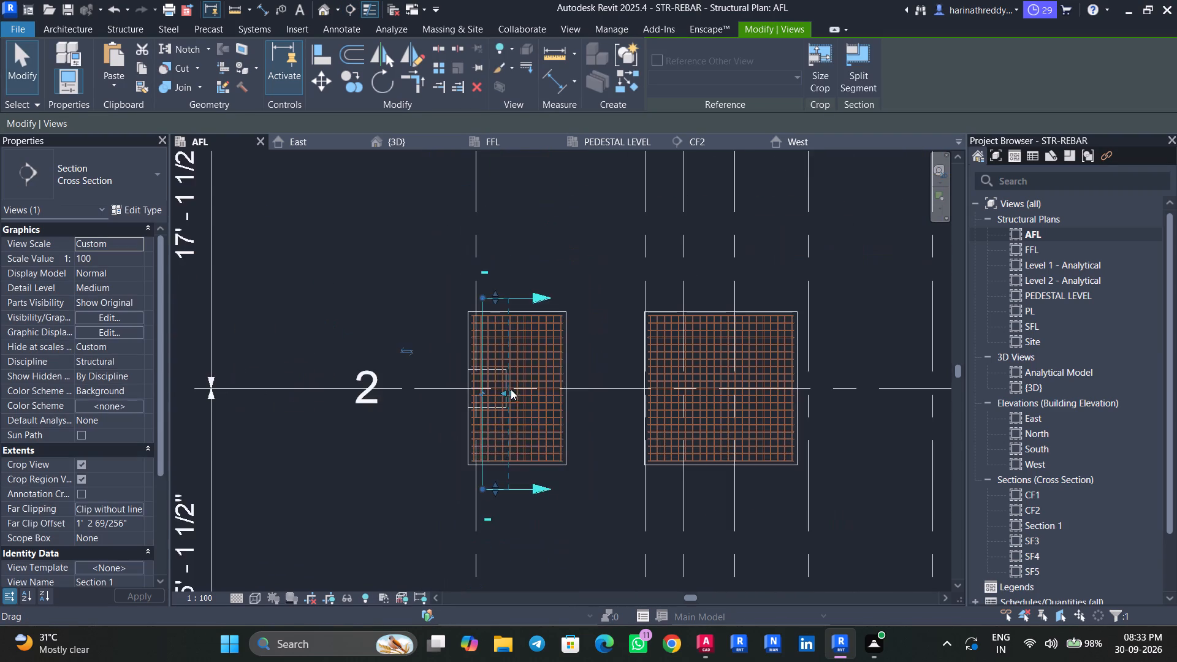
pyautogui.scroll(1, 486, 283)
pyautogui.scroll(-1, 486, 284)
pyautogui.scroll(3, 486, 284)
# Rename the new section view as SF2, in capital letters.
pyautogui.click(1040, 525)
pyautogui.rightClick(1041, 524)
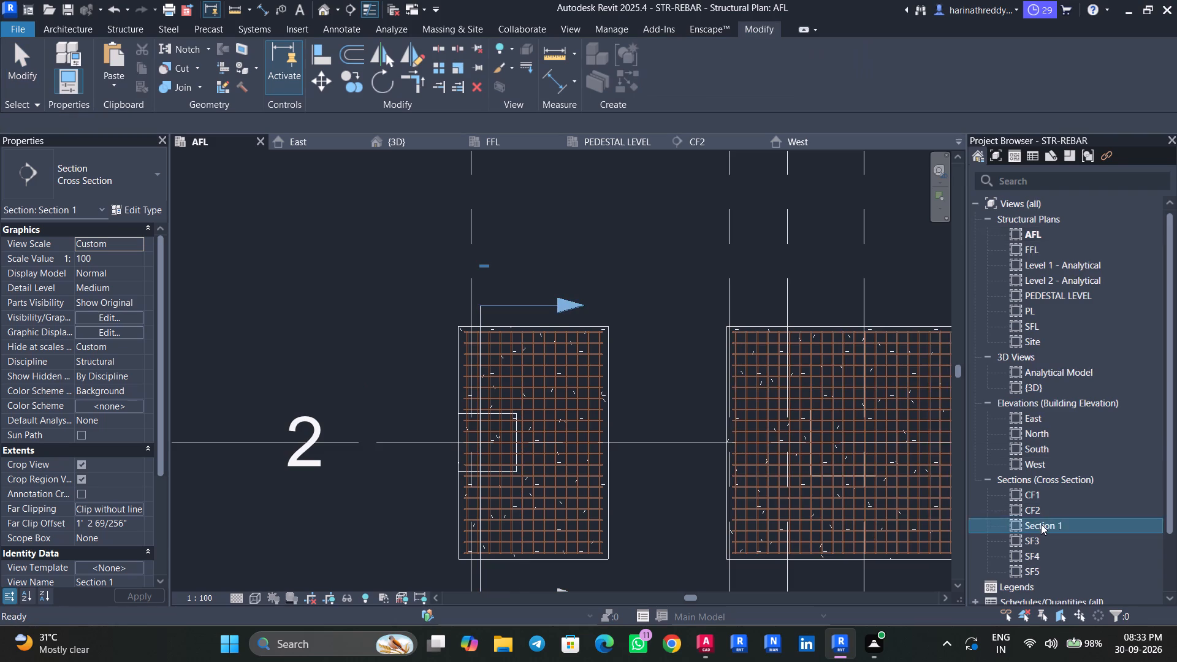
pyautogui.click(992, 392)
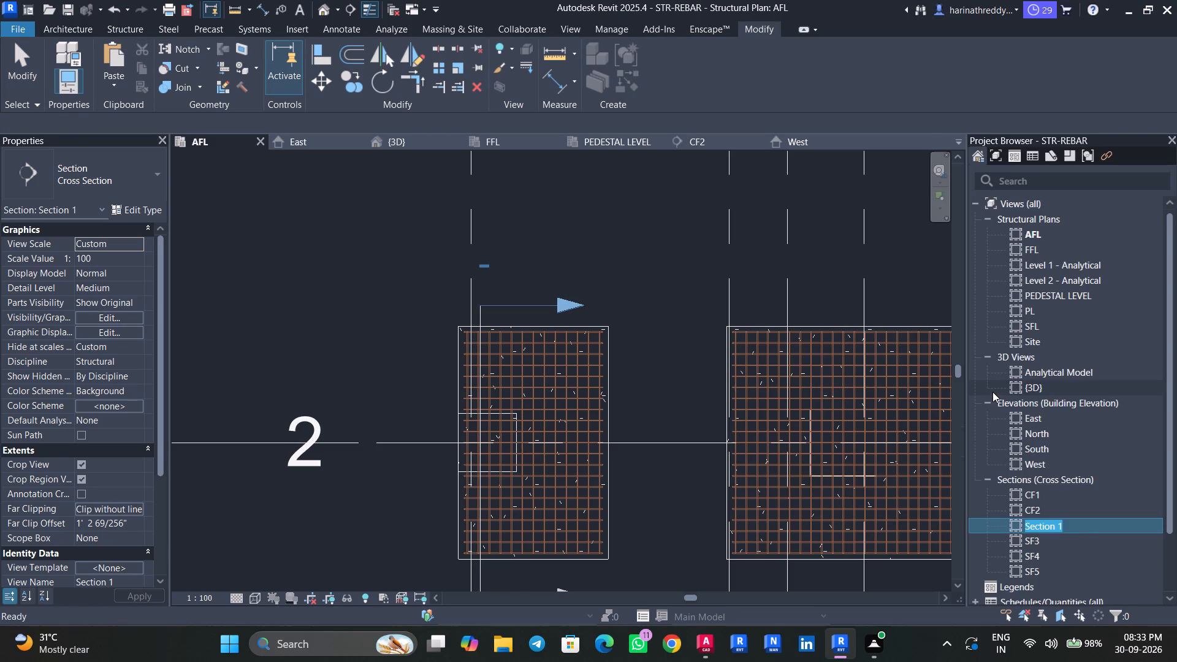
pyautogui.write('sf2')
pyautogui.click(736, 238)
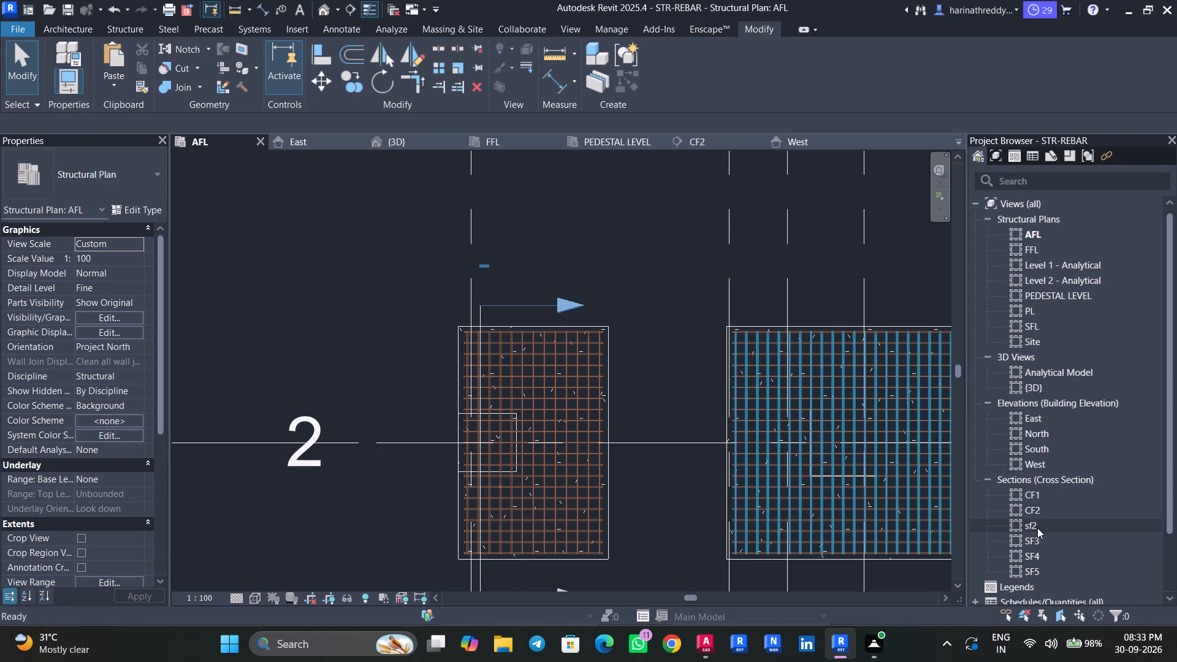
pyautogui.rightClick(1037, 527)
pyautogui.click(1000, 398)
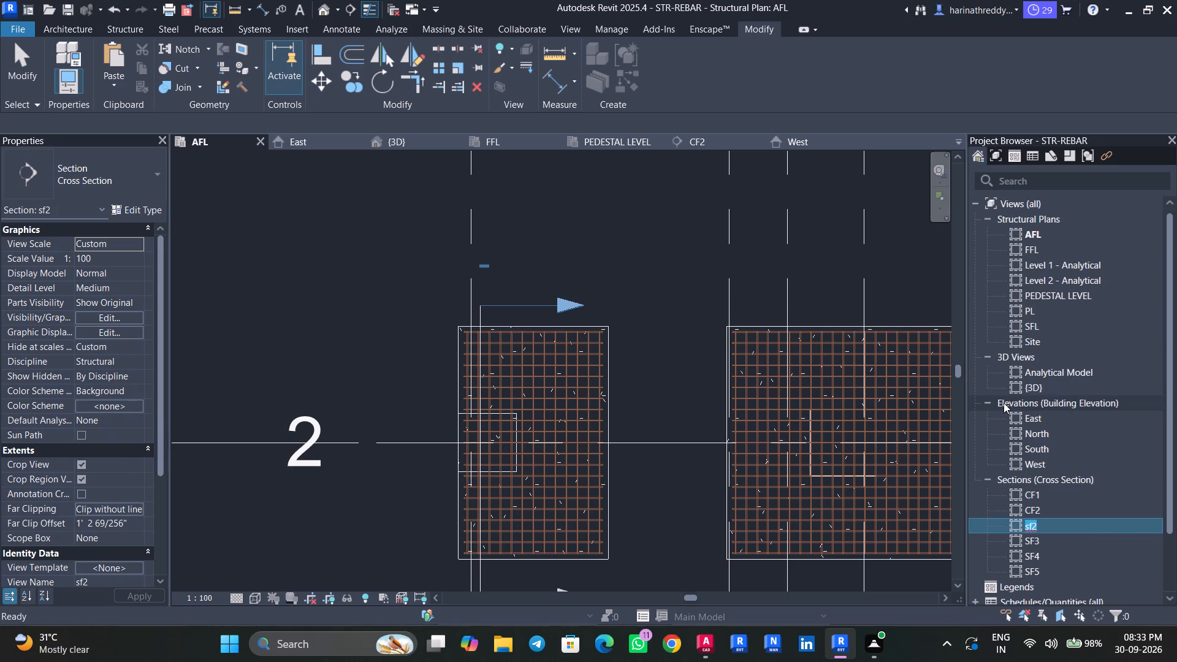
pyautogui.press('BackSpace')
pyautogui.write('SF2')
pyautogui.moveTo(736, 310); pyautogui.dragTo(731, 302)
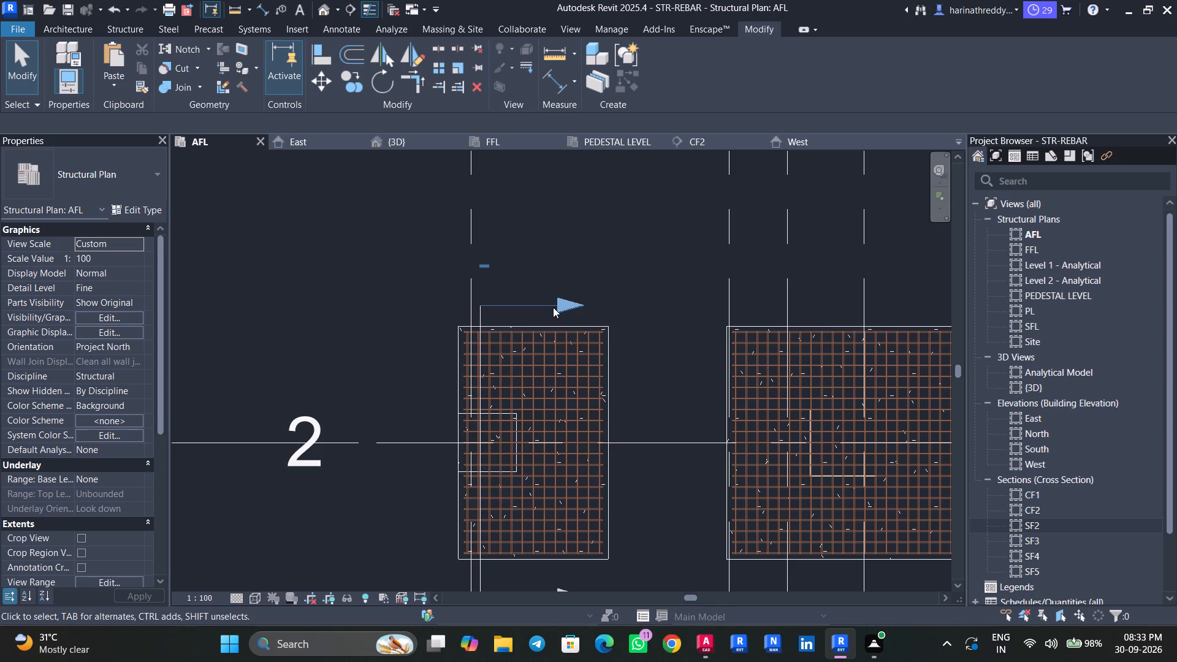
# Open the SF2 section view from its plan marker and check the footing's rebar cover.
pyautogui.click(553, 307)
pyautogui.rightClick(553, 307)
pyautogui.click(596, 381)
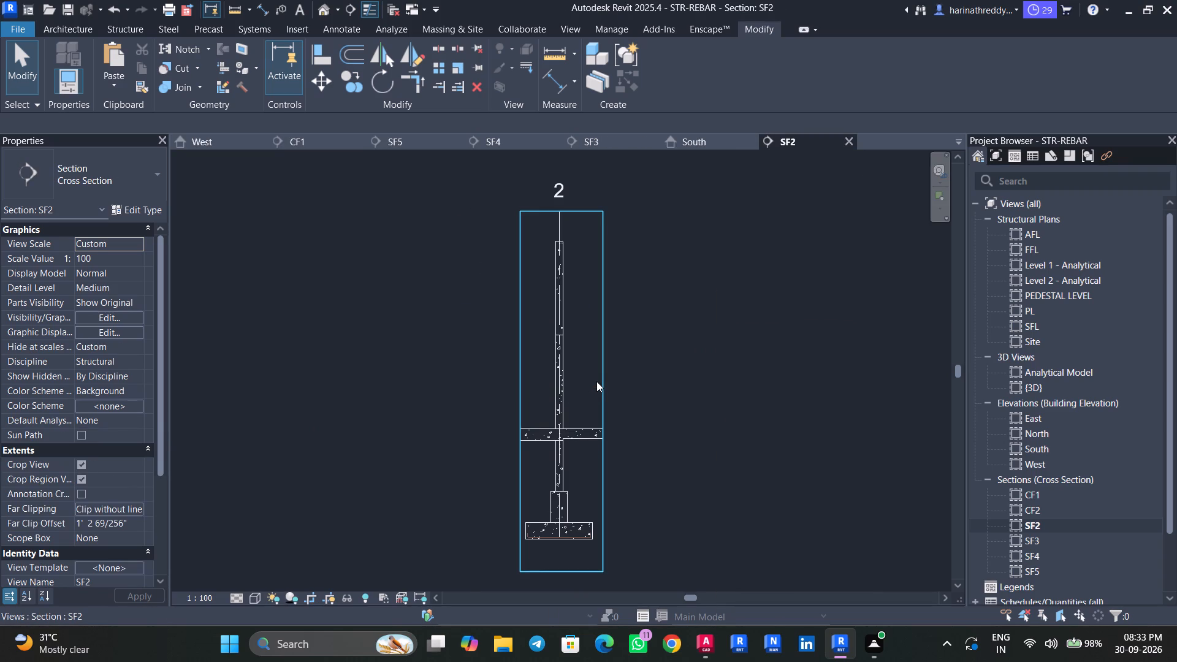
pyautogui.scroll(3, 575, 506)
pyautogui.moveTo(573, 498); pyautogui.dragTo(624, 423, button='middle')
pyautogui.scroll(5, 613, 447)
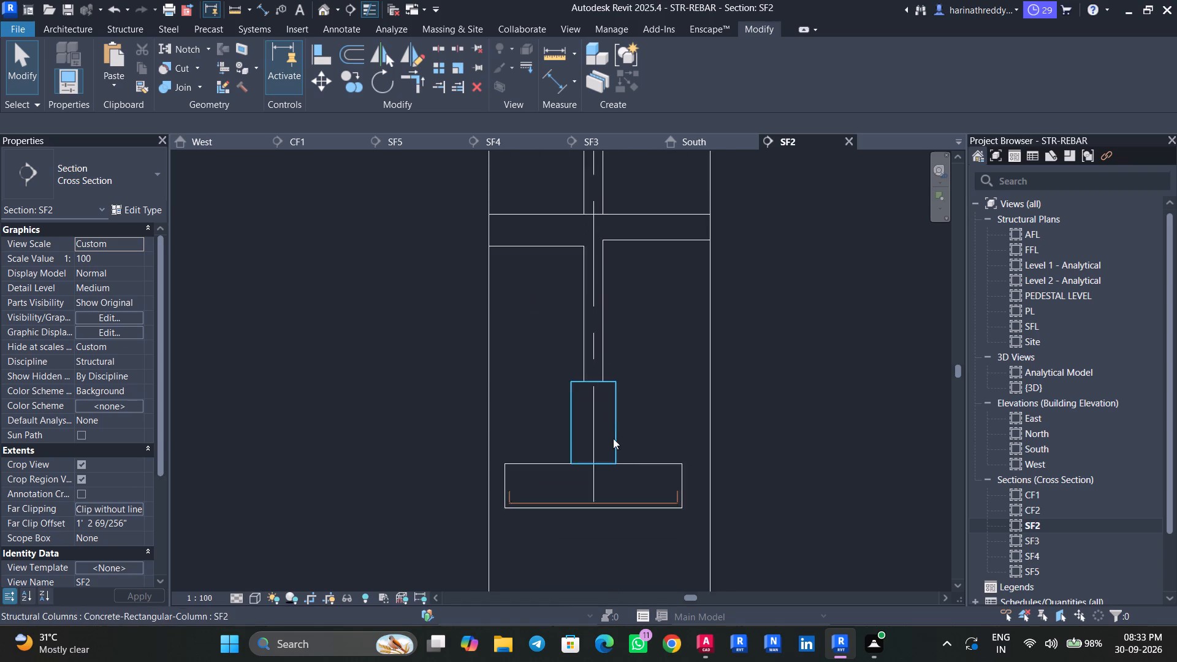
pyautogui.click(629, 474)
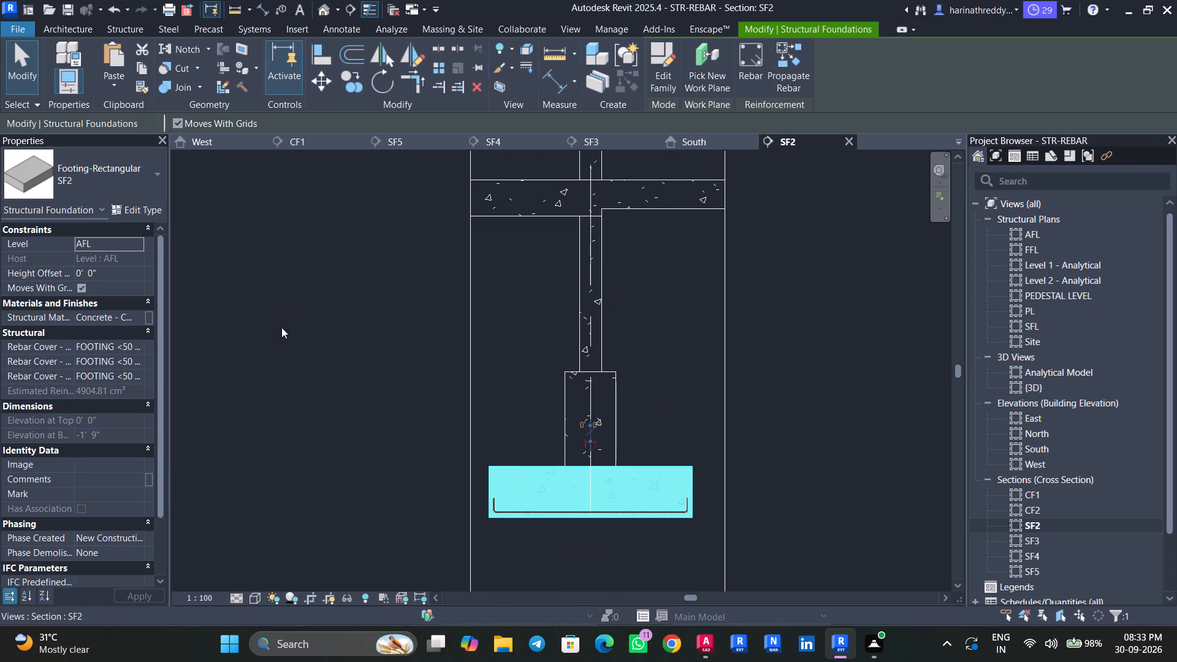
pyautogui.click(517, 307)
# Set the SF2 pedestal's rebar cover to FOOTING <50 mm>.
pyautogui.click(562, 371)
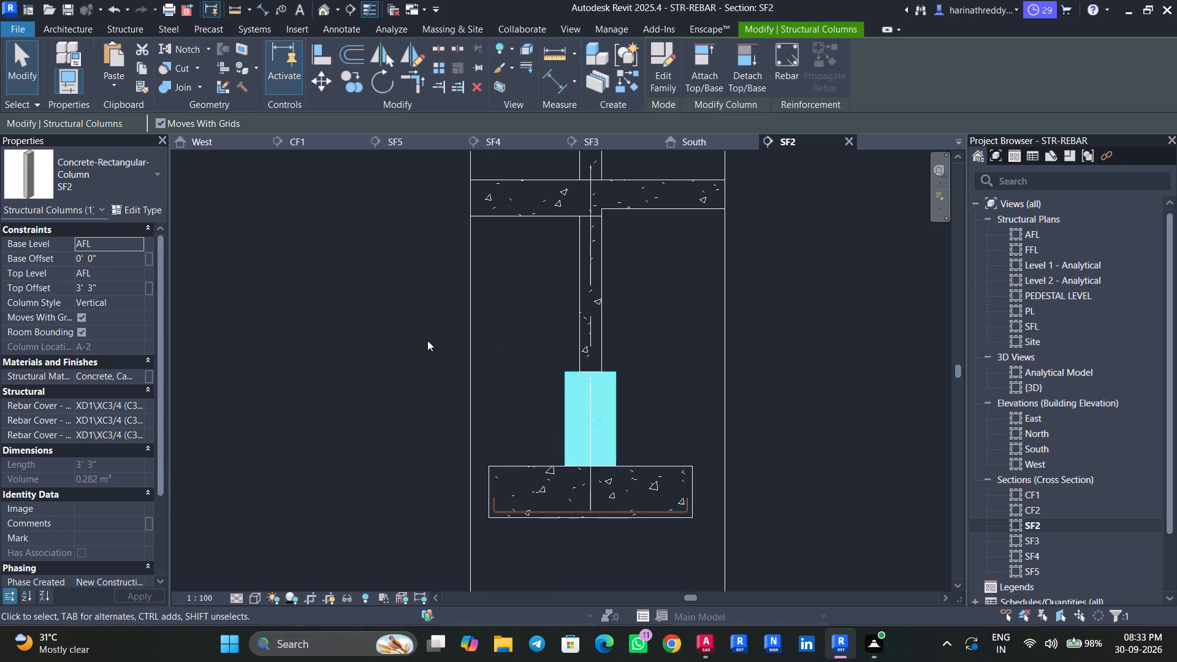
pyautogui.click(114, 32)
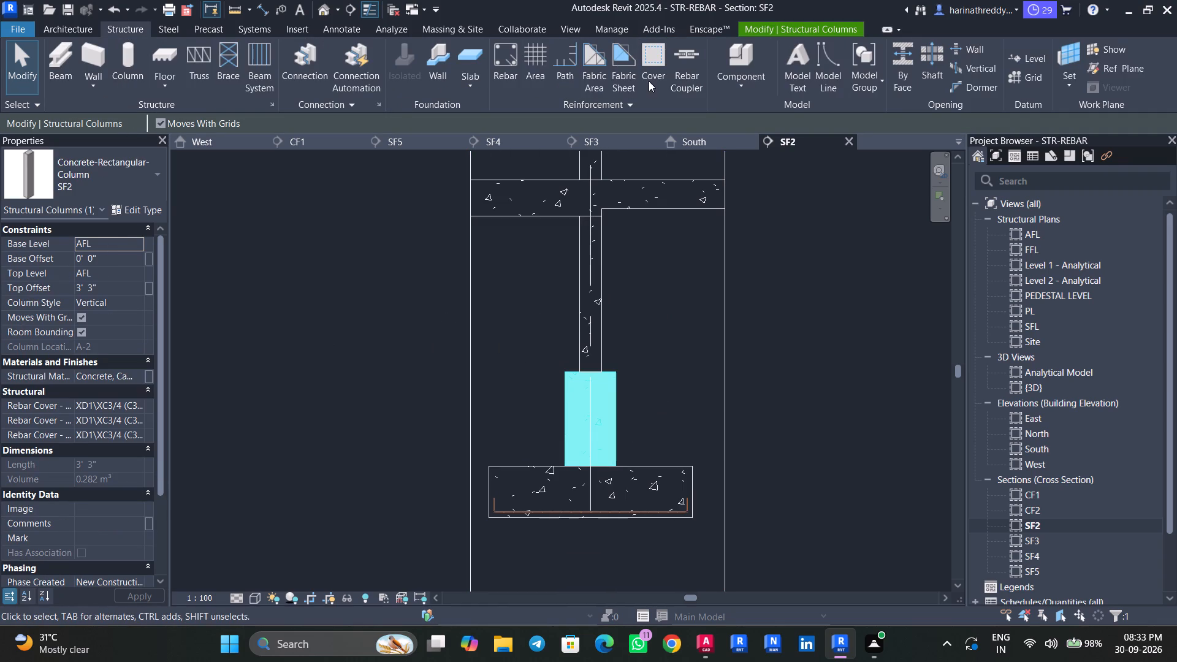
pyautogui.click(649, 80)
pyautogui.click(611, 409)
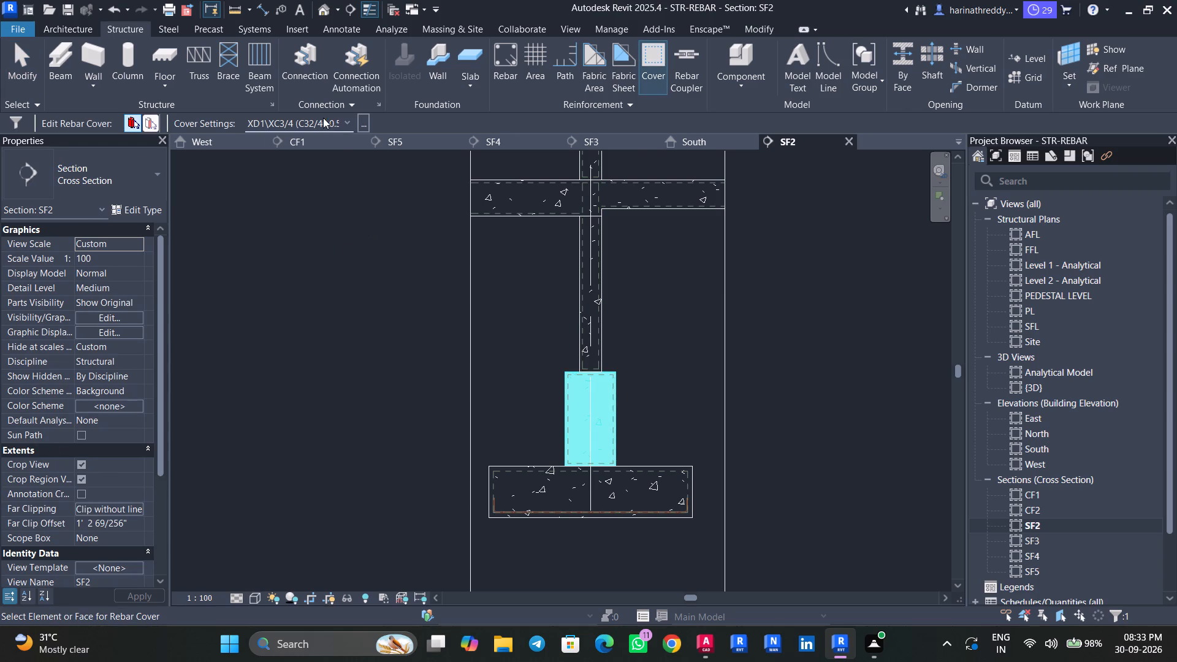
pyautogui.click(323, 118)
pyautogui.scroll(8, 313, 211)
pyautogui.scroll(-1, 313, 193)
pyautogui.scroll(8, 307, 180)
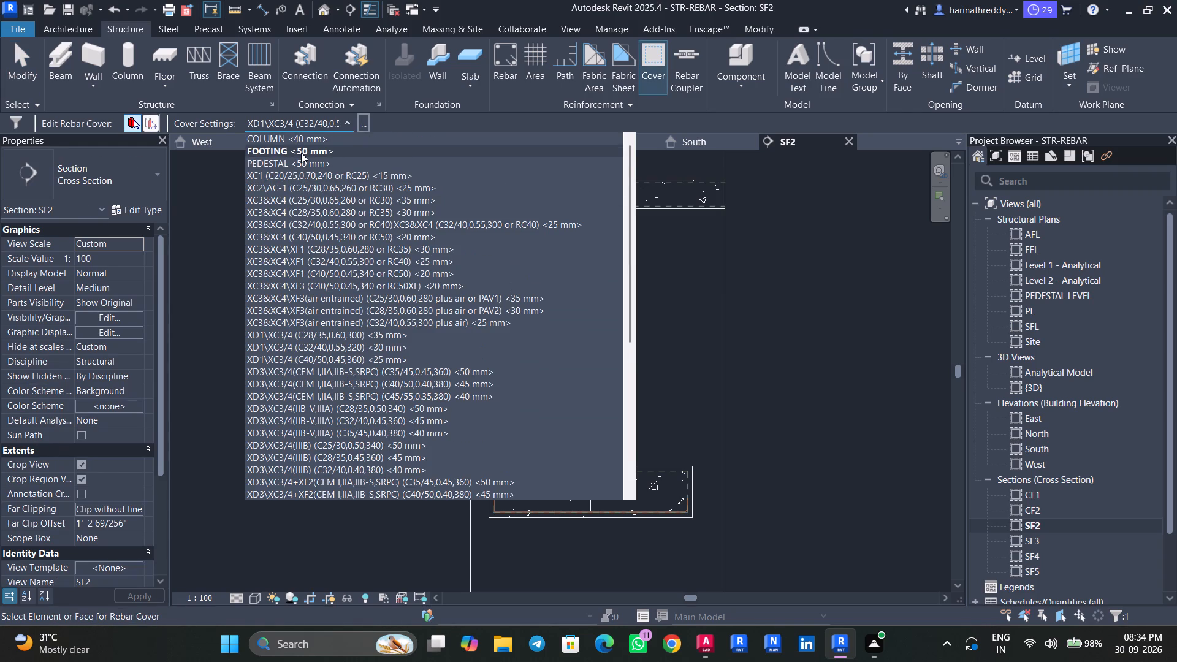
pyautogui.click(301, 153)
pyautogui.press('Escape')
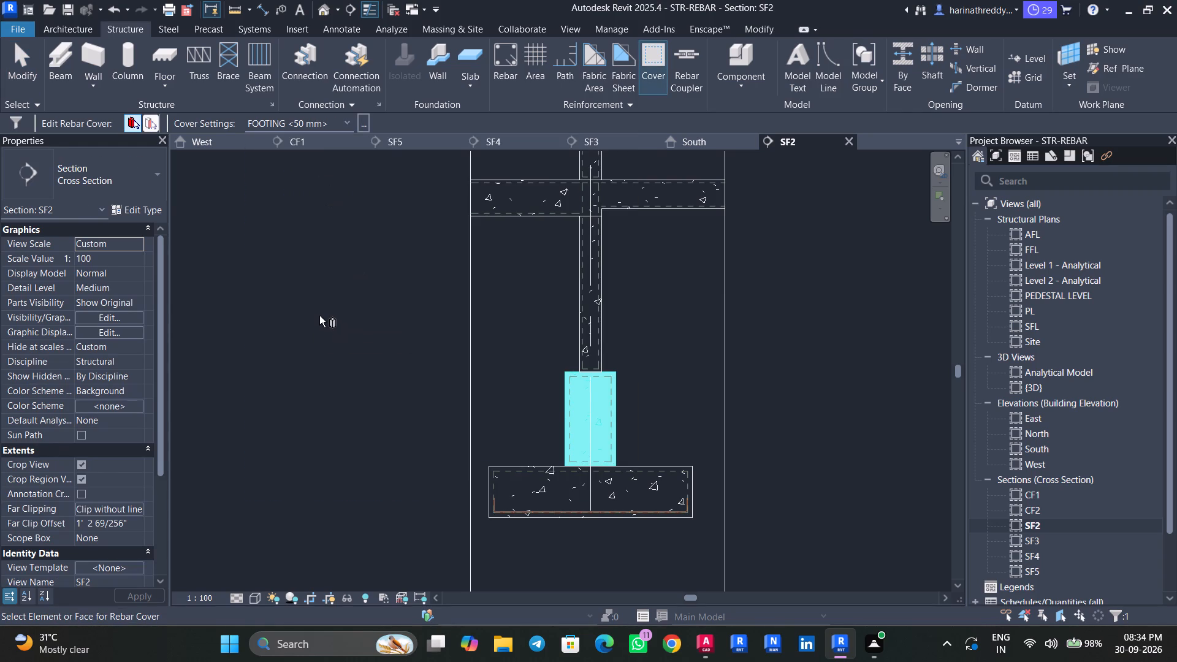
pyautogui.press('Escape')
pyautogui.press('Escape')
pyautogui.scroll(5, 612, 321)
pyautogui.press('Escape')
pyautogui.press('Escape')
# Set the rebar cover of the C2 column directly above the pedestal to COLUMN <40 mm>.
pyautogui.click(591, 290)
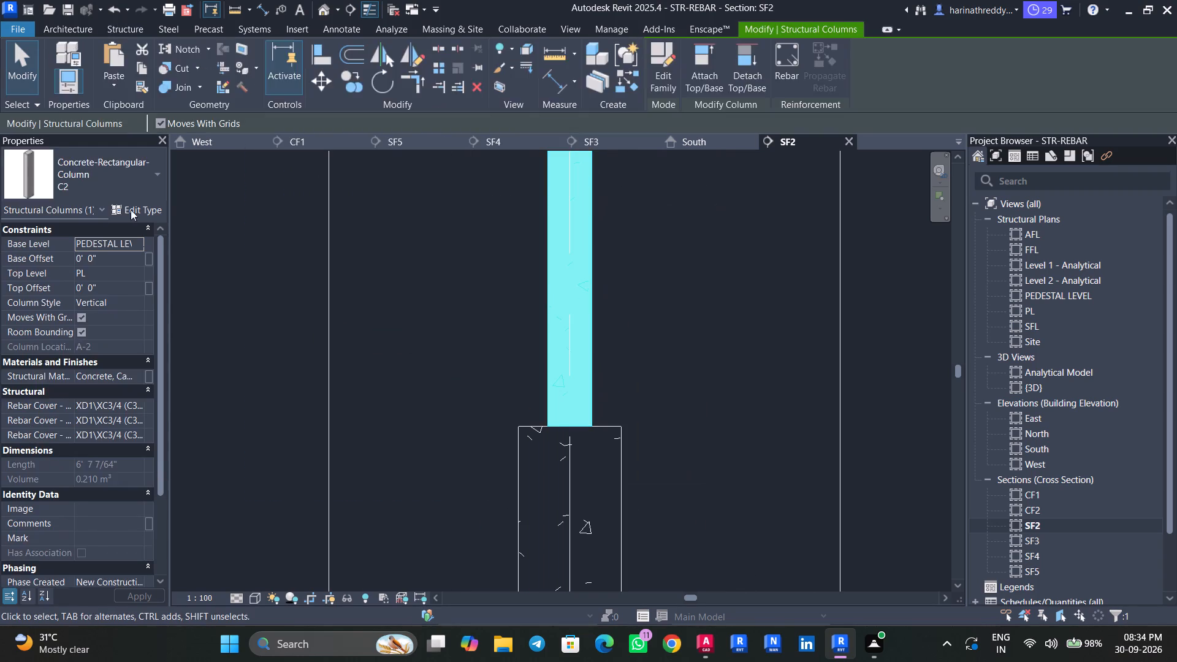
pyautogui.press('Escape')
pyautogui.click(661, 75)
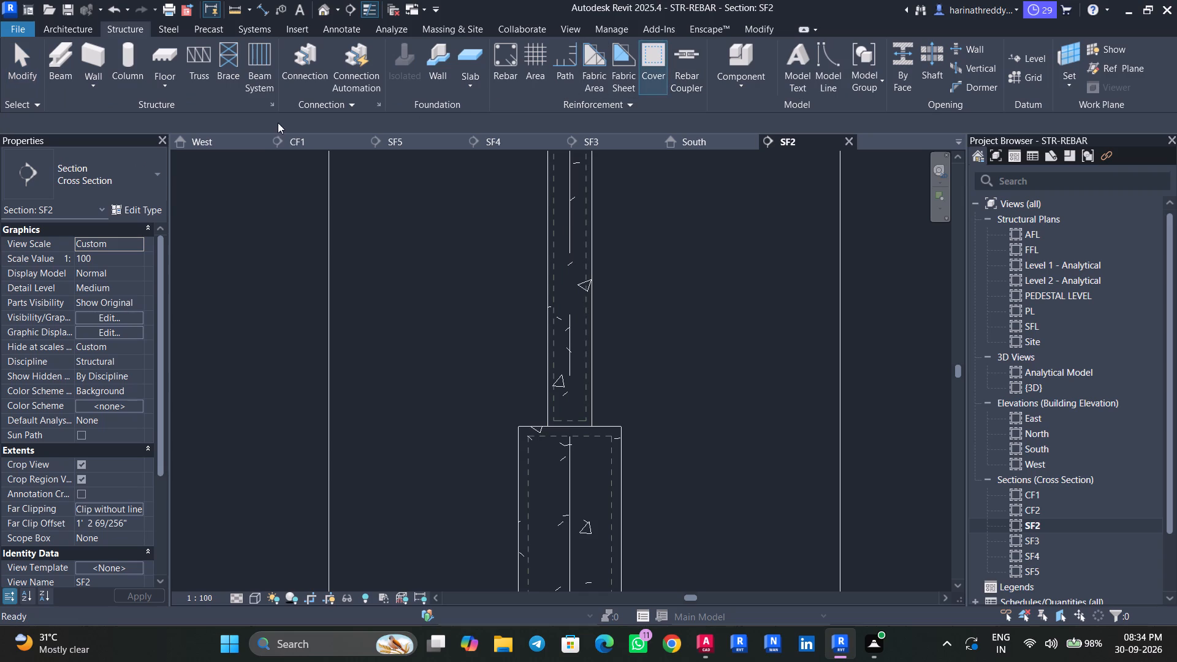
pyautogui.click(546, 242)
pyautogui.click(330, 120)
pyautogui.scroll(1, 314, 164)
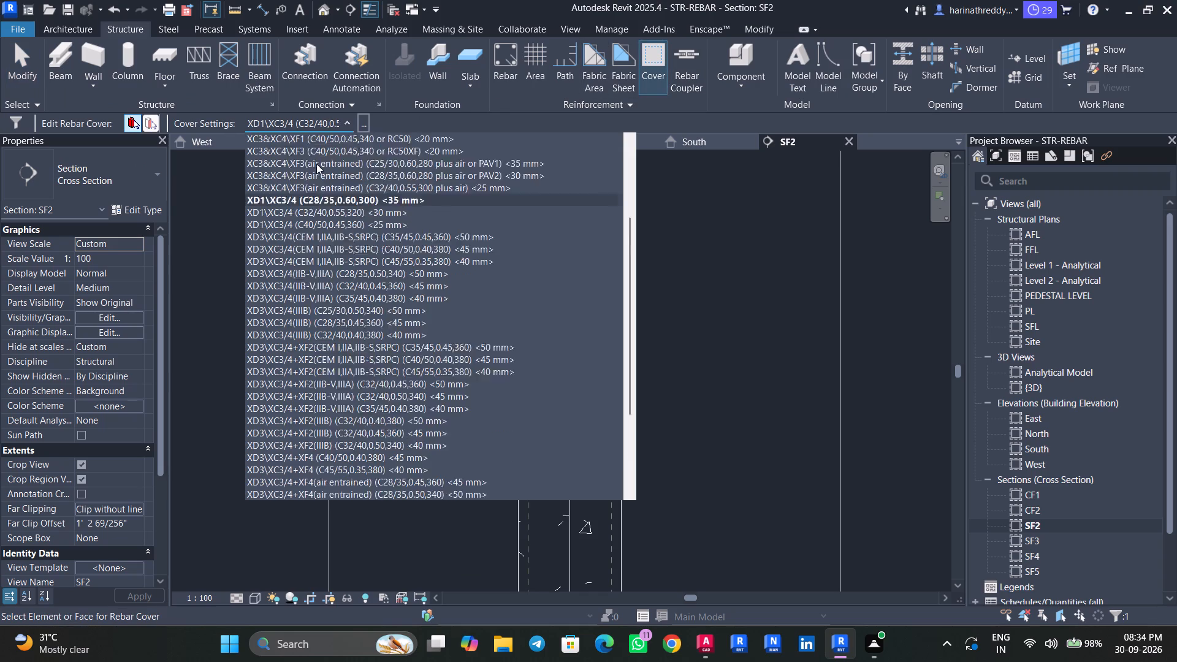
pyautogui.scroll(11, 316, 164)
pyautogui.scroll(-1, 311, 160)
pyautogui.scroll(2, 311, 160)
pyautogui.click(313, 143)
pyautogui.press('Escape')
pyautogui.press('Escape')
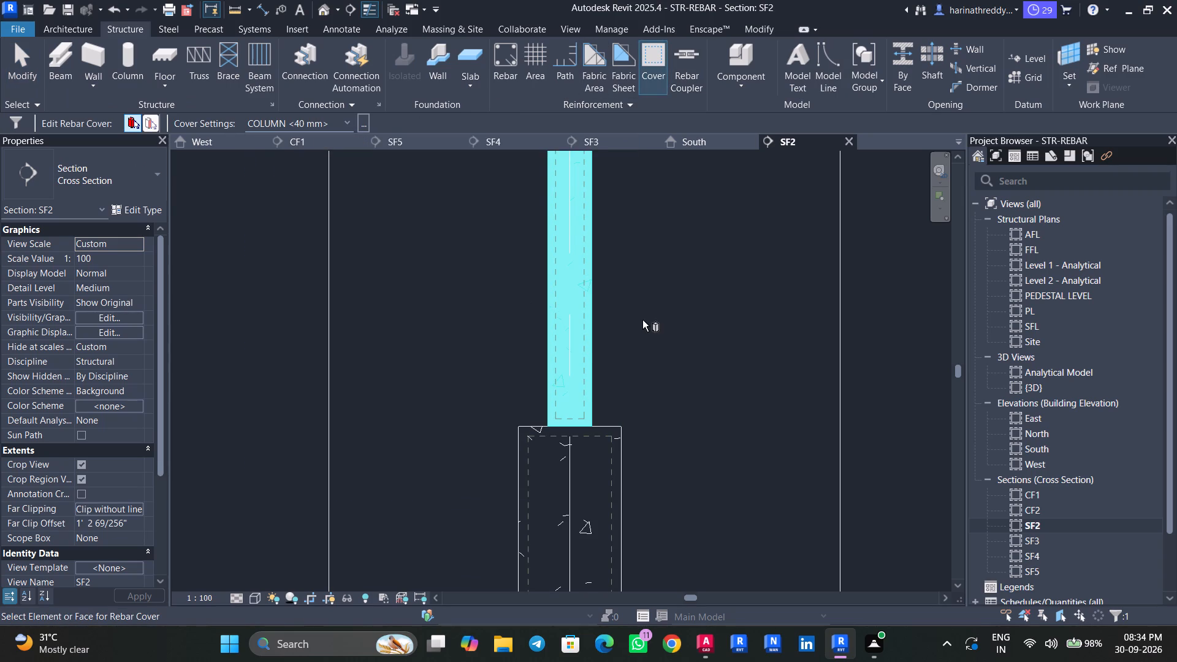
pyautogui.scroll(-6, 642, 320)
pyautogui.moveTo(642, 324); pyautogui.dragTo(512, 246, button='middle')
pyautogui.press('Escape')
pyautogui.press('Escape')
# Check the rebar cover properties of the C2 column and the SF2 pedestal.
pyautogui.click(494, 237)
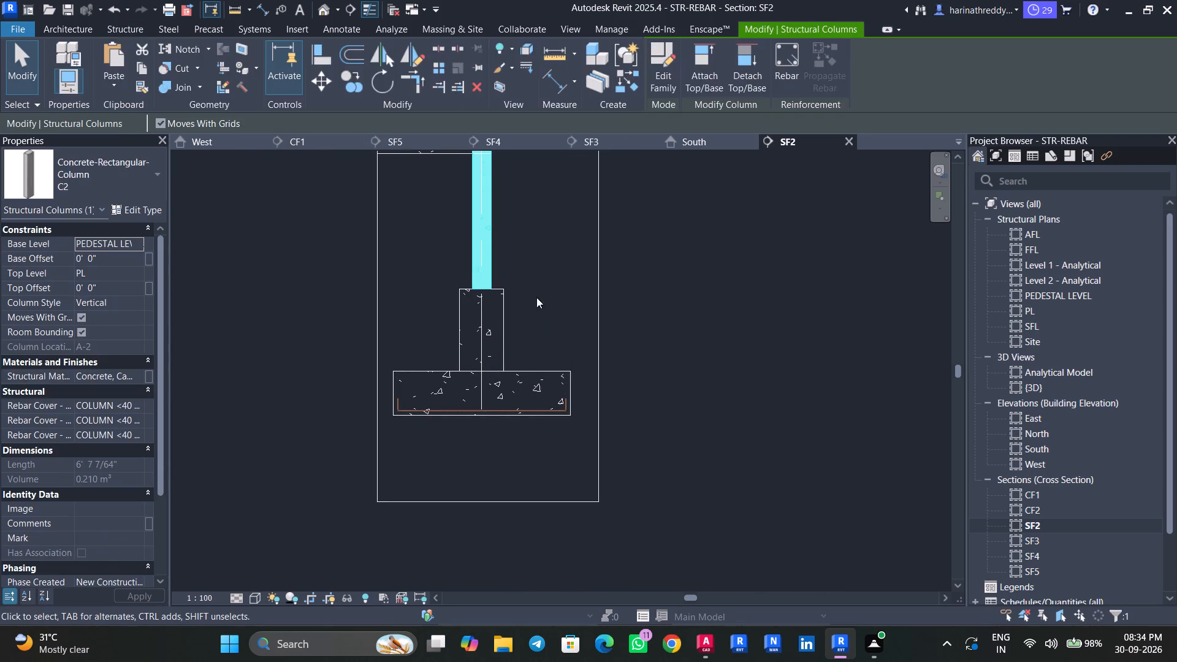
pyautogui.press('Escape')
pyautogui.click(508, 324)
pyautogui.moveTo(522, 331); pyautogui.dragTo(587, 281, button='middle')
pyautogui.middleClick(581, 269)
pyautogui.scroll(3, 581, 269)
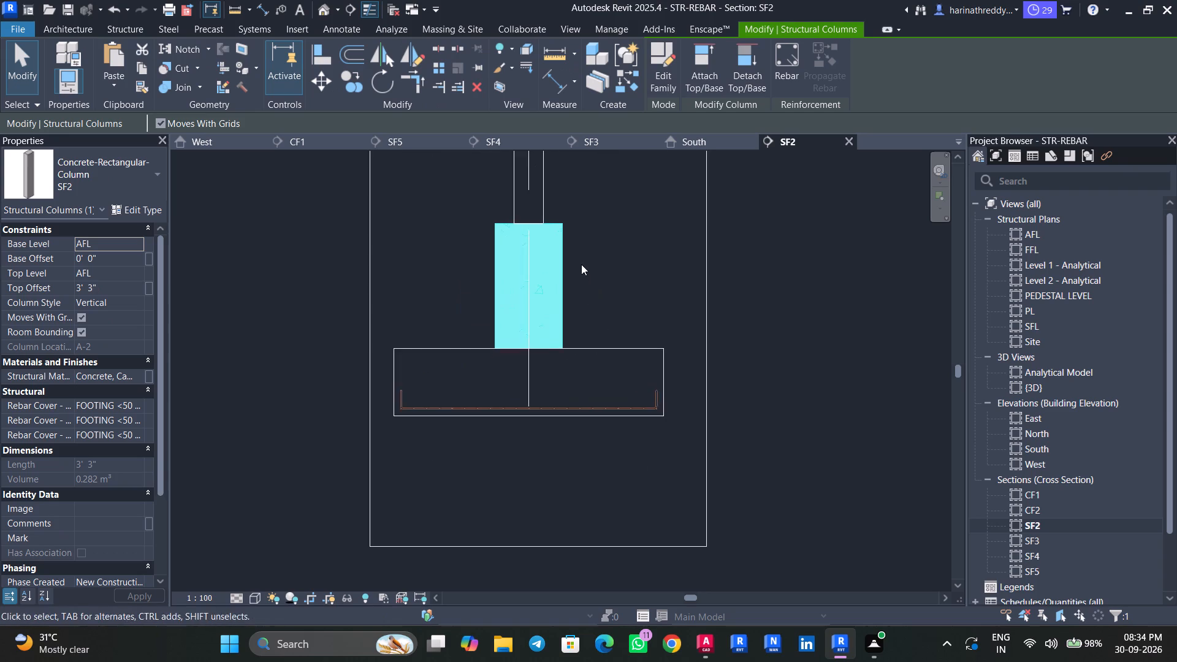
pyautogui.moveTo(581, 264); pyautogui.dragTo(574, 373, button='middle')
pyautogui.scroll(1, 574, 375)
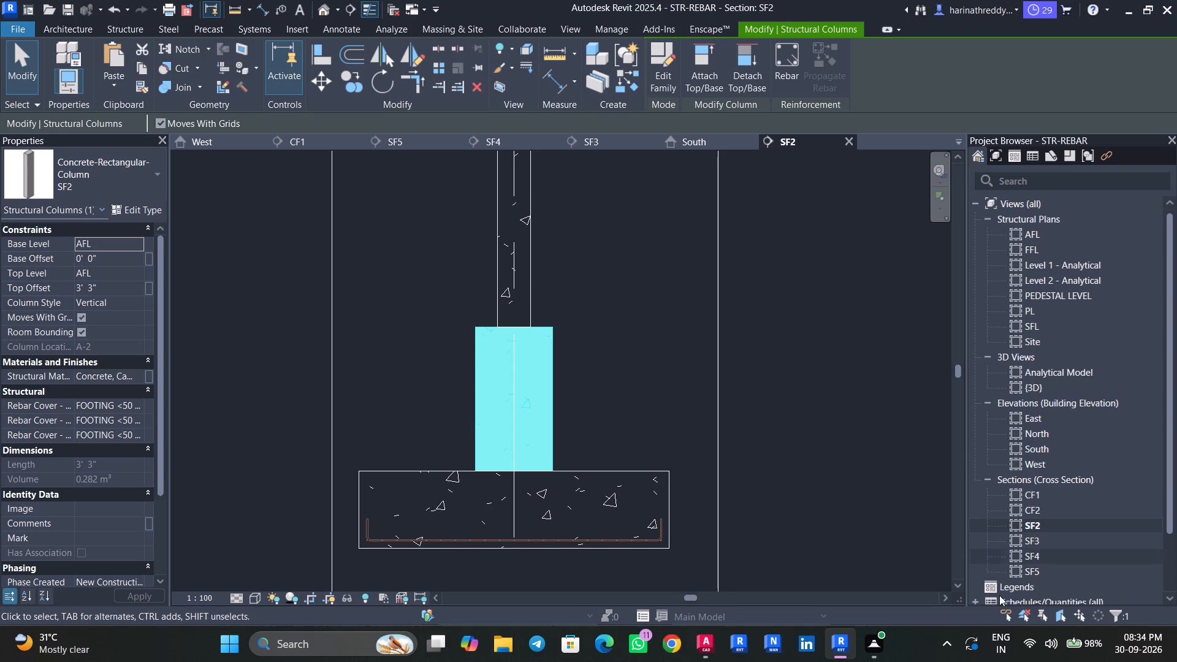
# Open the SF3 section view and check the bar type of the pedestal ties.
pyautogui.doubleClick(1032, 544)
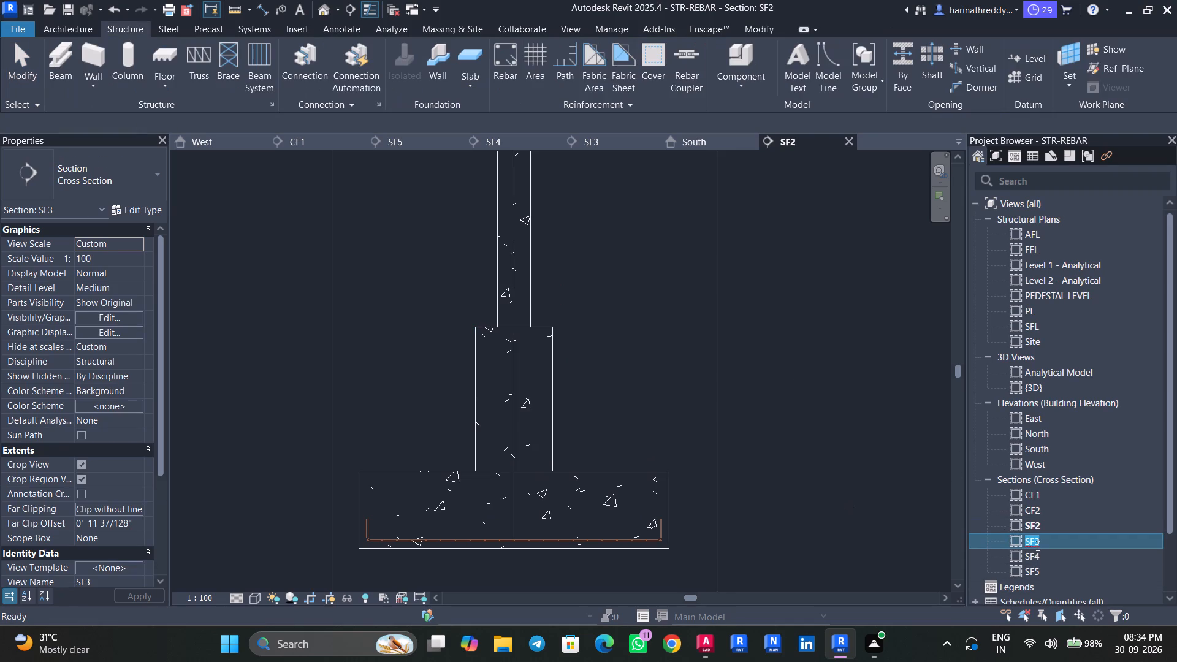
pyautogui.doubleClick(1065, 547)
pyautogui.press('Escape')
pyautogui.press('Escape')
pyautogui.doubleClick(1054, 542)
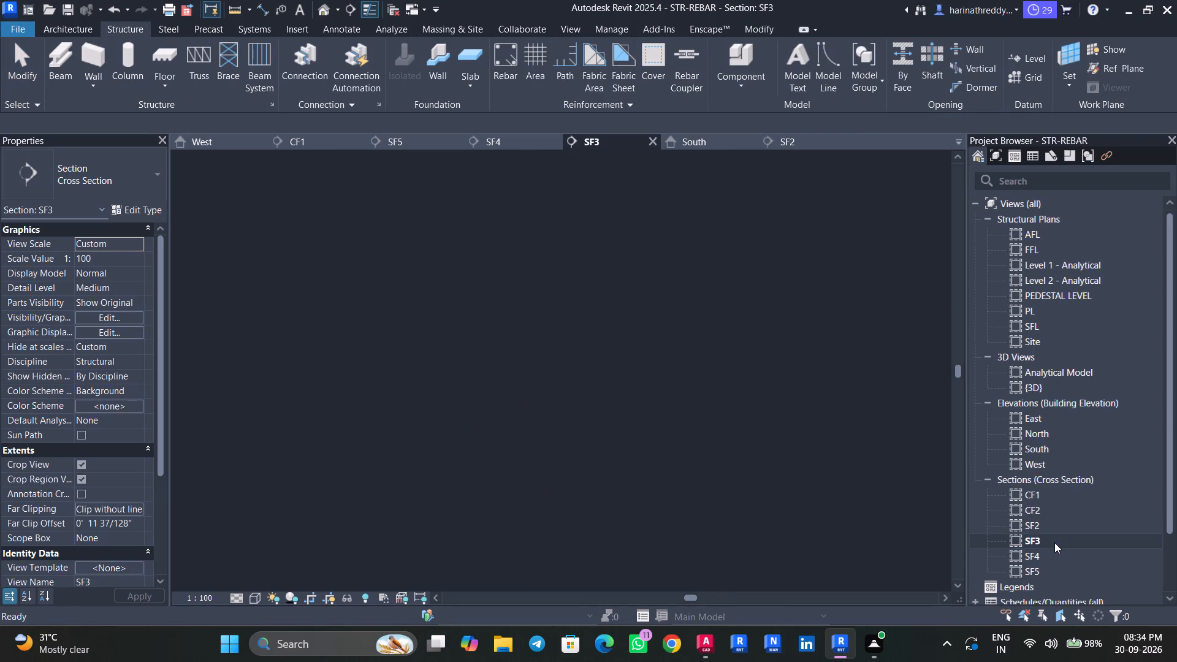
pyautogui.scroll(-15, 568, 313)
pyautogui.moveTo(630, 410); pyautogui.dragTo(626, 272, button='middle')
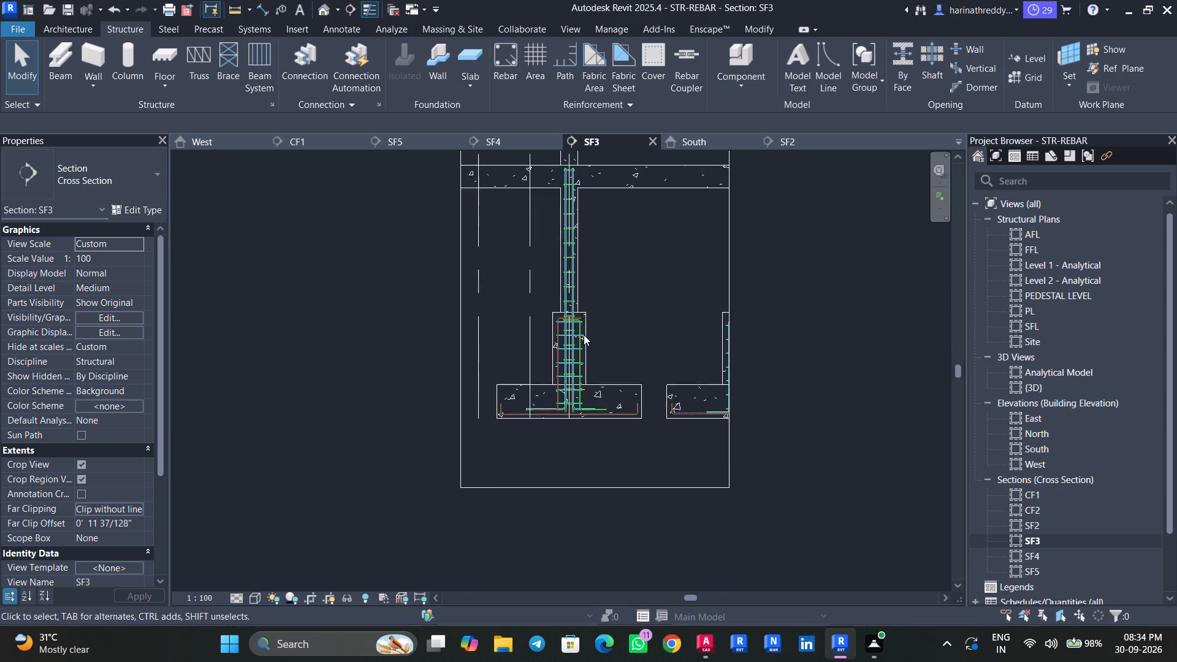
pyautogui.scroll(13, 576, 345)
pyautogui.click(545, 305)
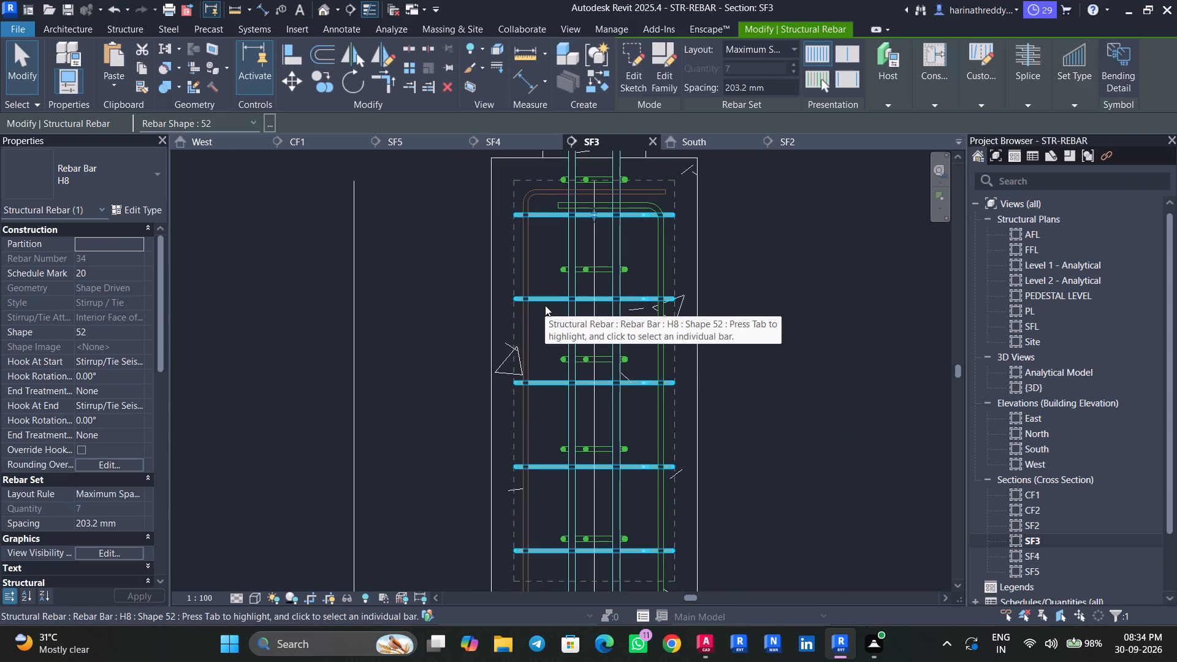
pyautogui.press('Escape')
pyautogui.press('Escape')
# Change one of the two overlapping H12 tie sets of the C2 column above SF3 to bar type H8.
pyautogui.click(595, 181)
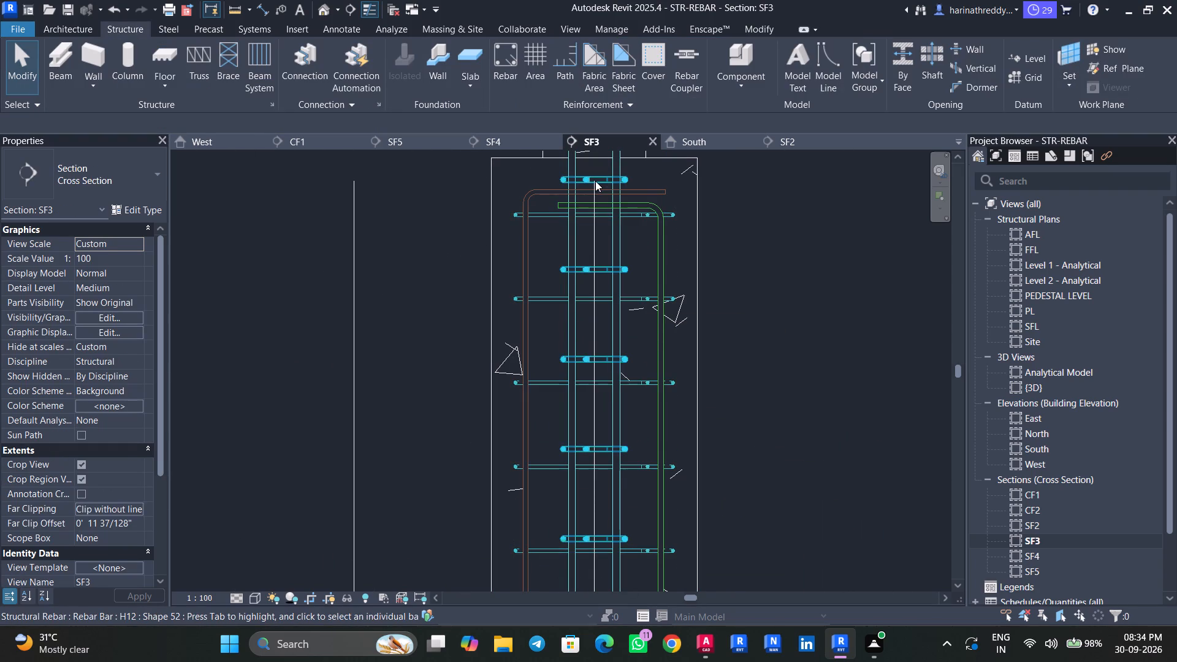
pyautogui.moveTo(668, 198); pyautogui.dragTo(661, 288, button='middle')
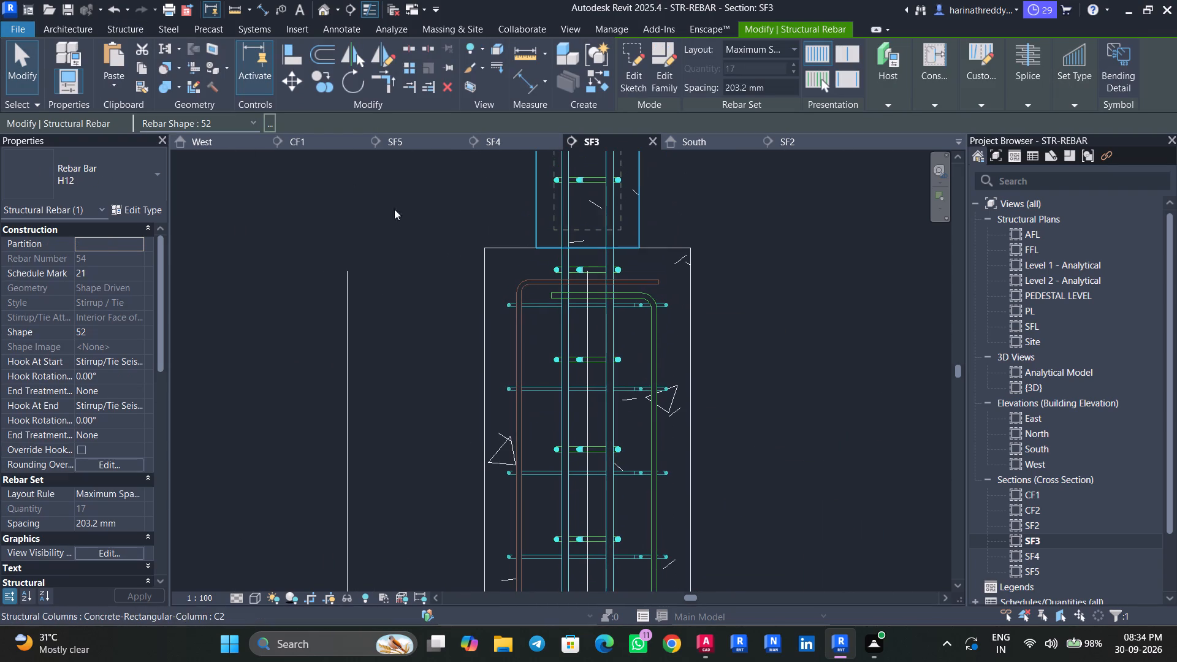
pyautogui.press('s')
pyautogui.press('a')
pyautogui.press('Escape')
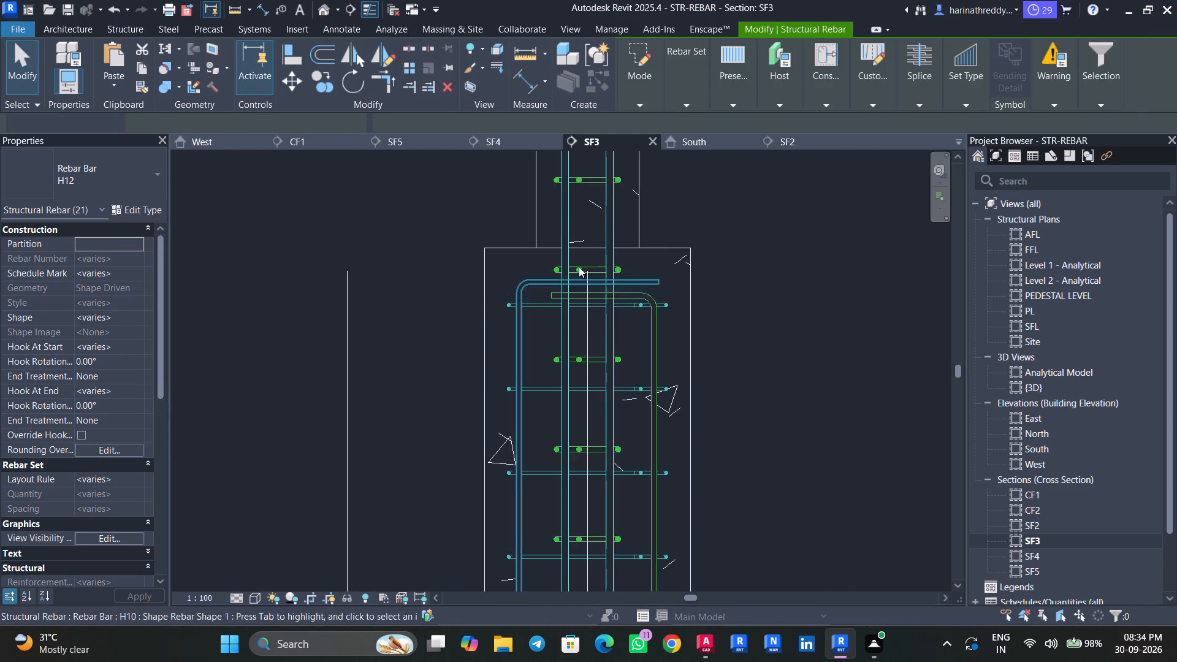
pyautogui.press('Escape')
pyautogui.click(591, 268)
pyautogui.click(113, 179)
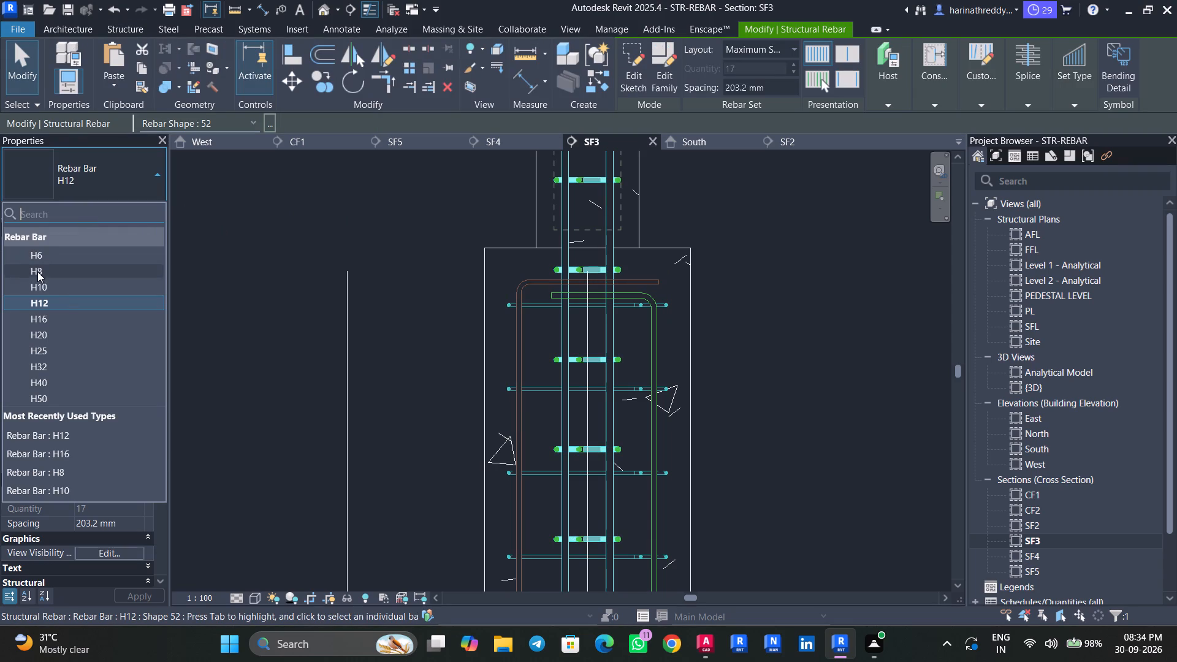
pyautogui.click(50, 273)
# Change the remaining overlapping H12 tie set of the C2 column to bar type H8.
pyautogui.scroll(4, 592, 198)
pyautogui.moveTo(580, 218); pyautogui.dragTo(579, 338, button='middle')
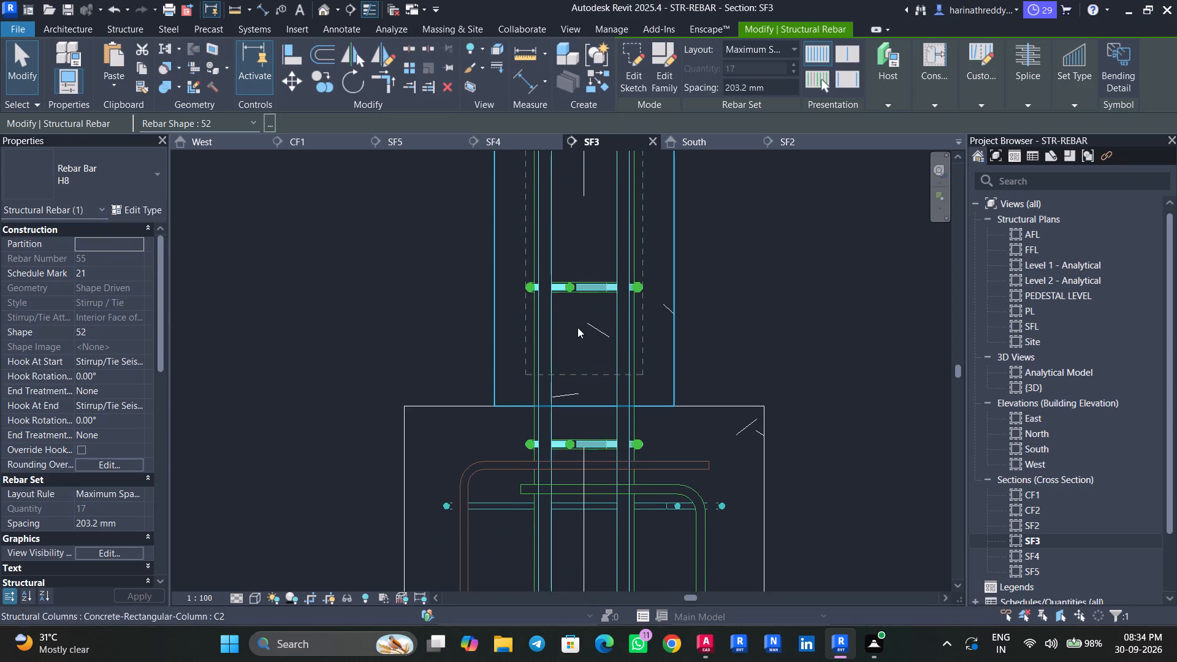
pyautogui.scroll(4, 574, 297)
pyautogui.press('Escape')
pyautogui.press('Tab')
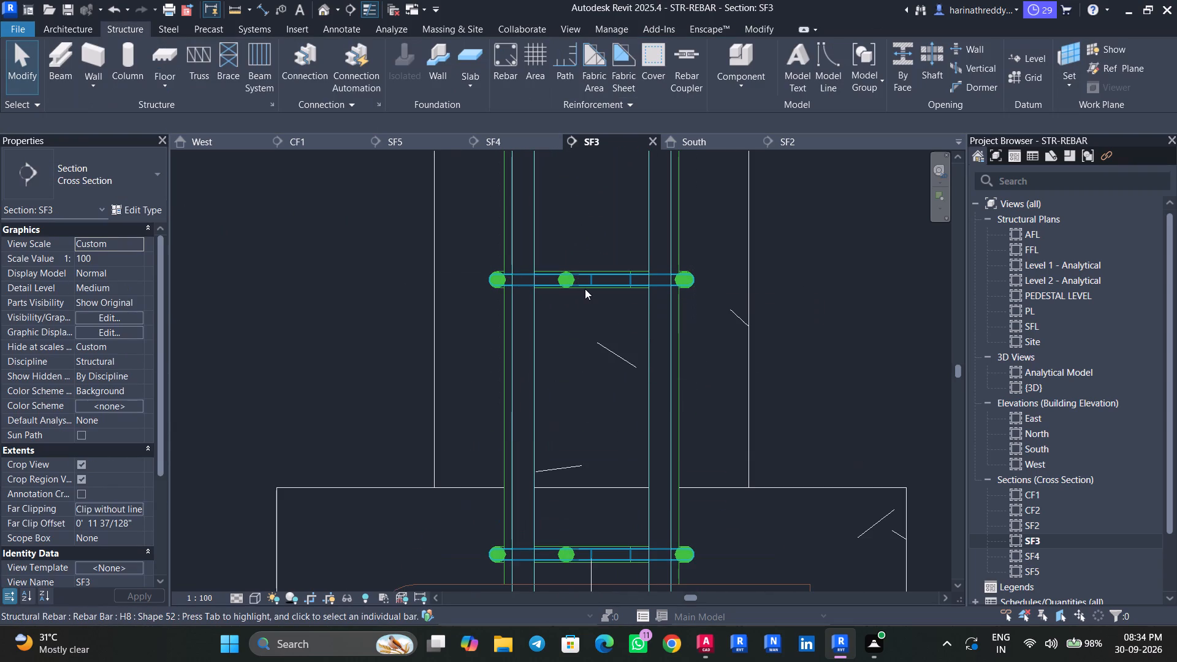
pyautogui.click(585, 289)
pyautogui.click(97, 187)
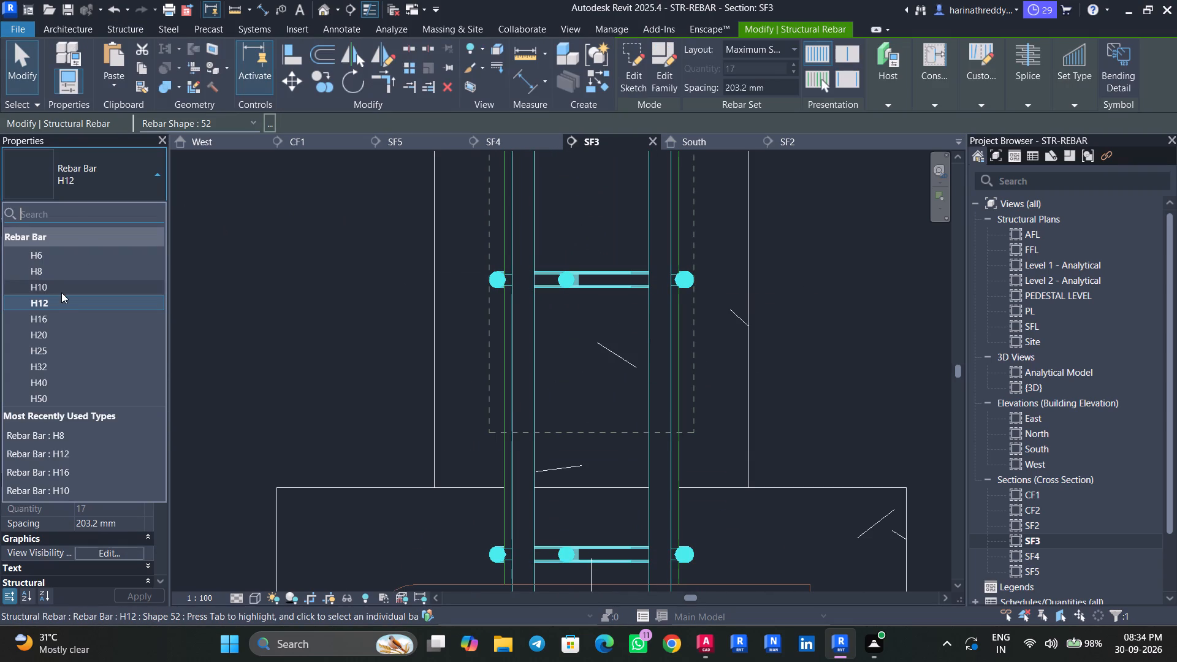
pyautogui.click(58, 274)
pyautogui.press('Escape')
pyautogui.press('Escape')
pyautogui.press('Escape')
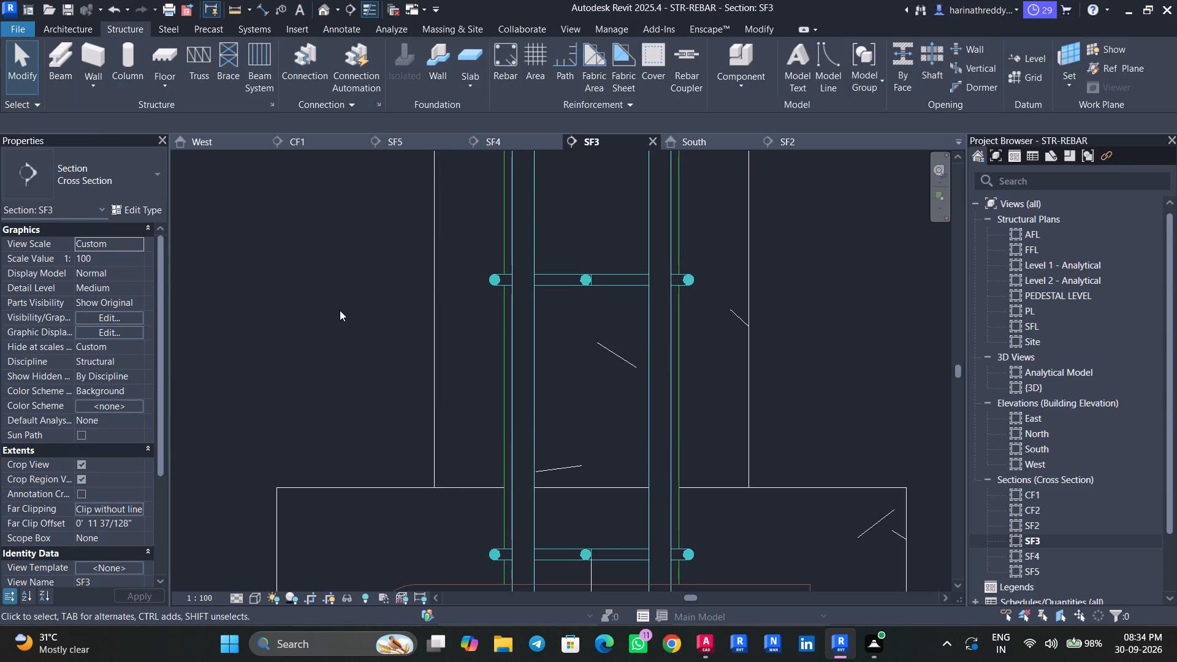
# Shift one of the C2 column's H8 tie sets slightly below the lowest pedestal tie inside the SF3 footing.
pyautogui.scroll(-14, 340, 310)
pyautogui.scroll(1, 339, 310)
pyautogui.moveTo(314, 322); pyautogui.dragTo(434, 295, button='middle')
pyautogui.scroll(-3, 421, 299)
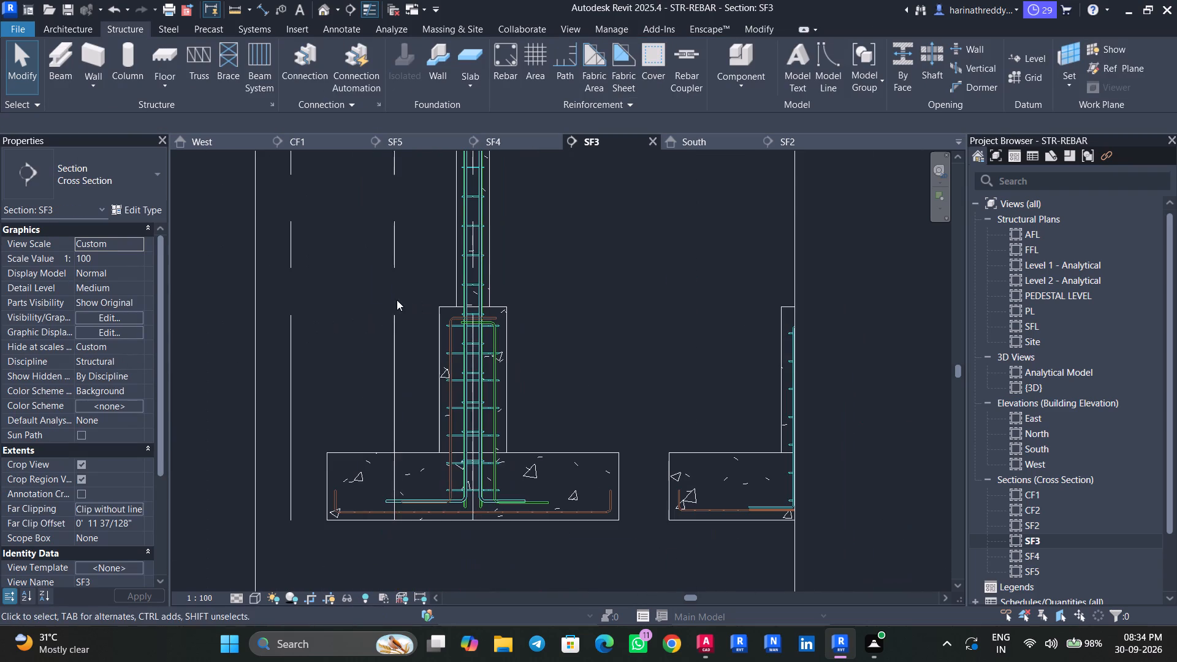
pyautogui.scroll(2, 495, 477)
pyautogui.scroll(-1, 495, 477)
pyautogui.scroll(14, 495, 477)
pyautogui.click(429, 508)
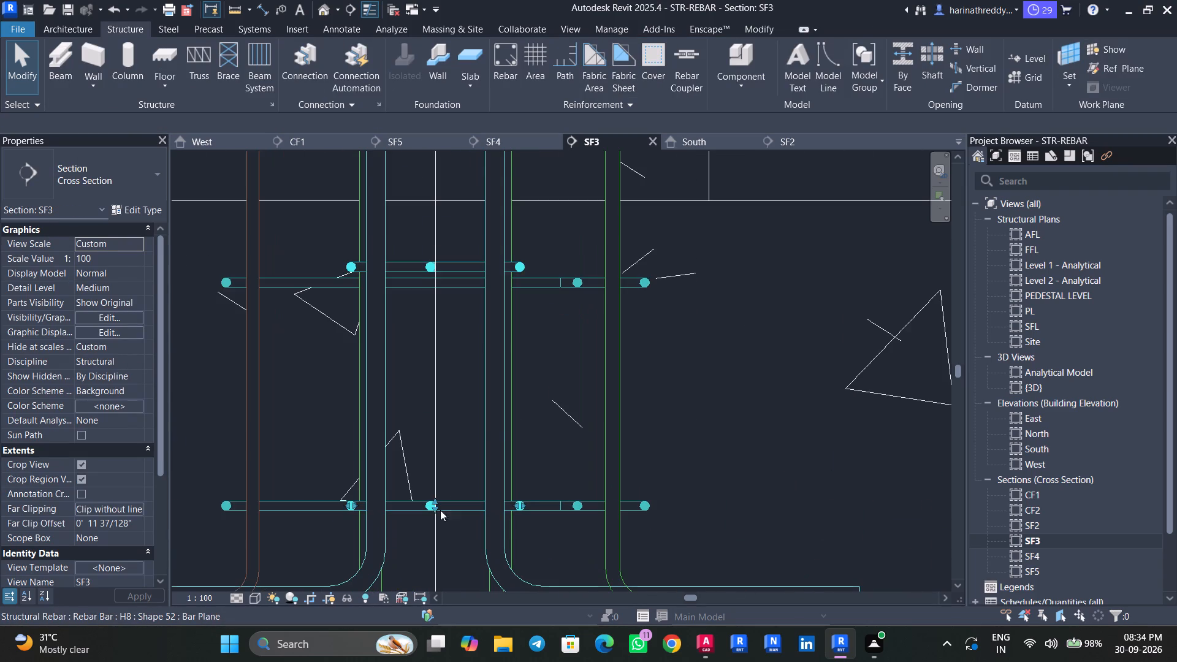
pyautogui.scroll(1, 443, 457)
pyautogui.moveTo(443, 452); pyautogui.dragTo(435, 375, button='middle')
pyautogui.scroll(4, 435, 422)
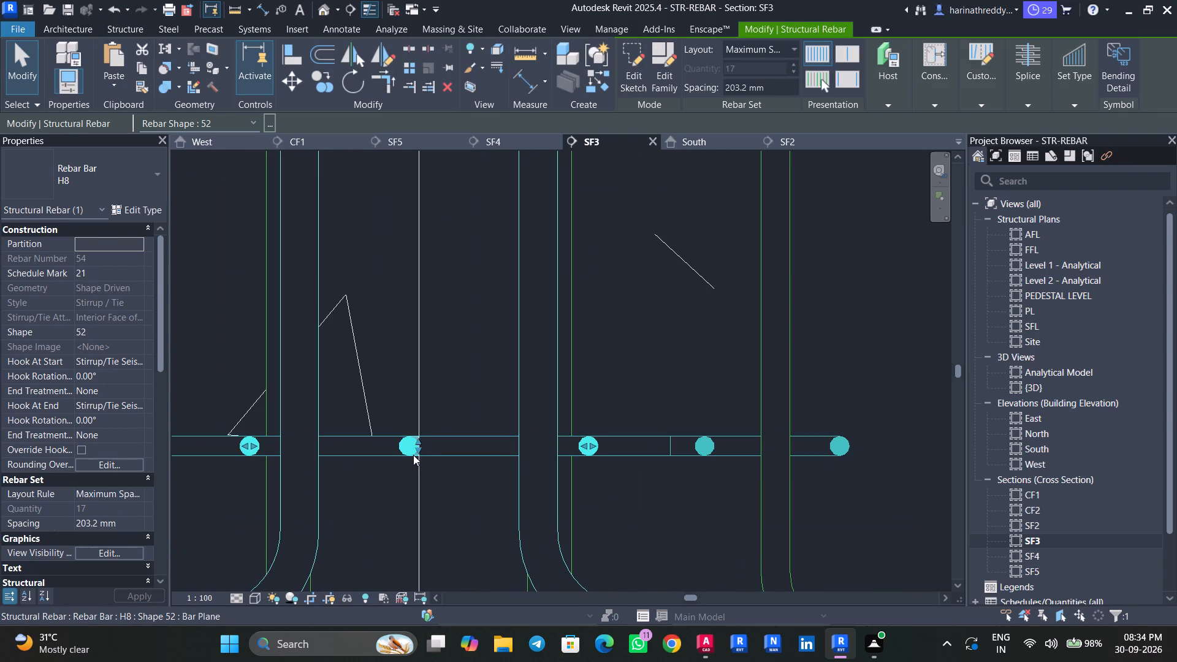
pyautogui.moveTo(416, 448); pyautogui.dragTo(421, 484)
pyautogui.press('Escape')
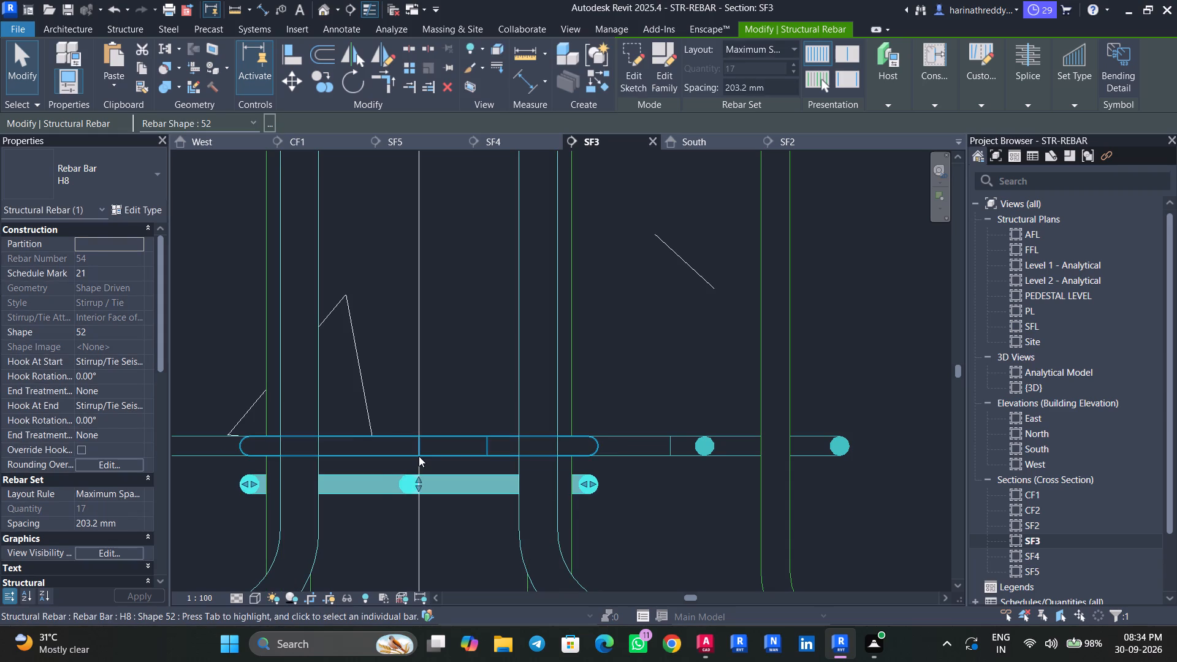
# Raise both H8 tie sets of the C2 column so their lowest ties sit just above the lowest pedestal tie.
pyautogui.click(419, 456)
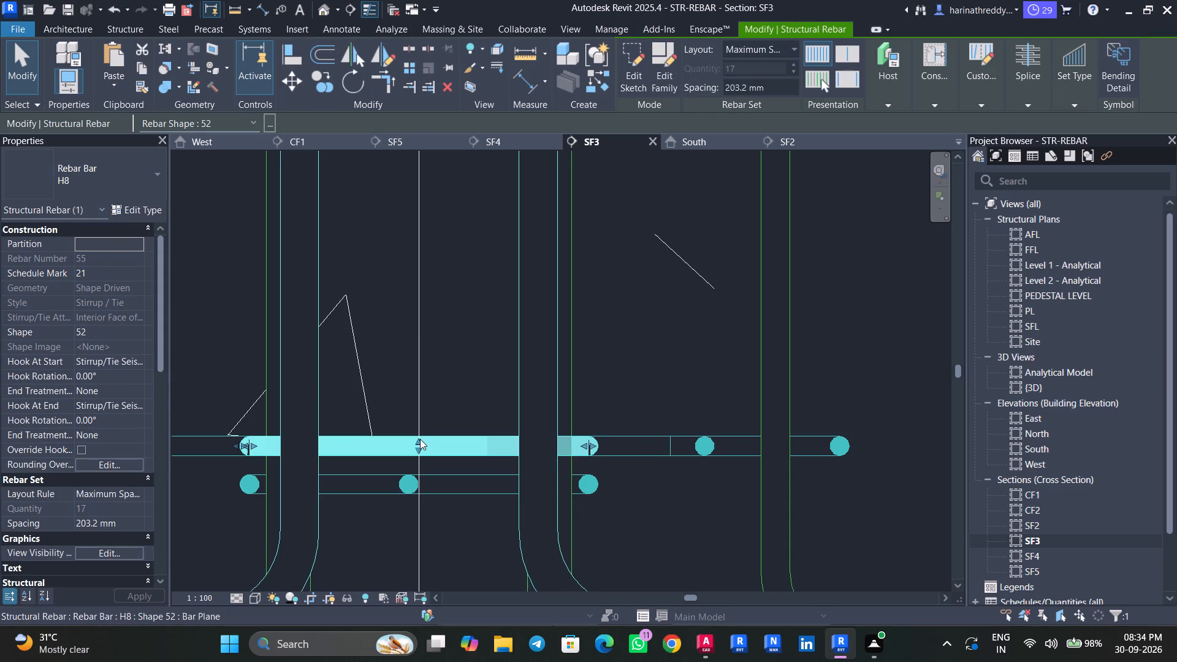
pyautogui.moveTo(420, 439); pyautogui.dragTo(418, 388)
pyautogui.press('Escape')
pyautogui.press('Escape')
pyautogui.click(429, 481)
pyautogui.press('Escape')
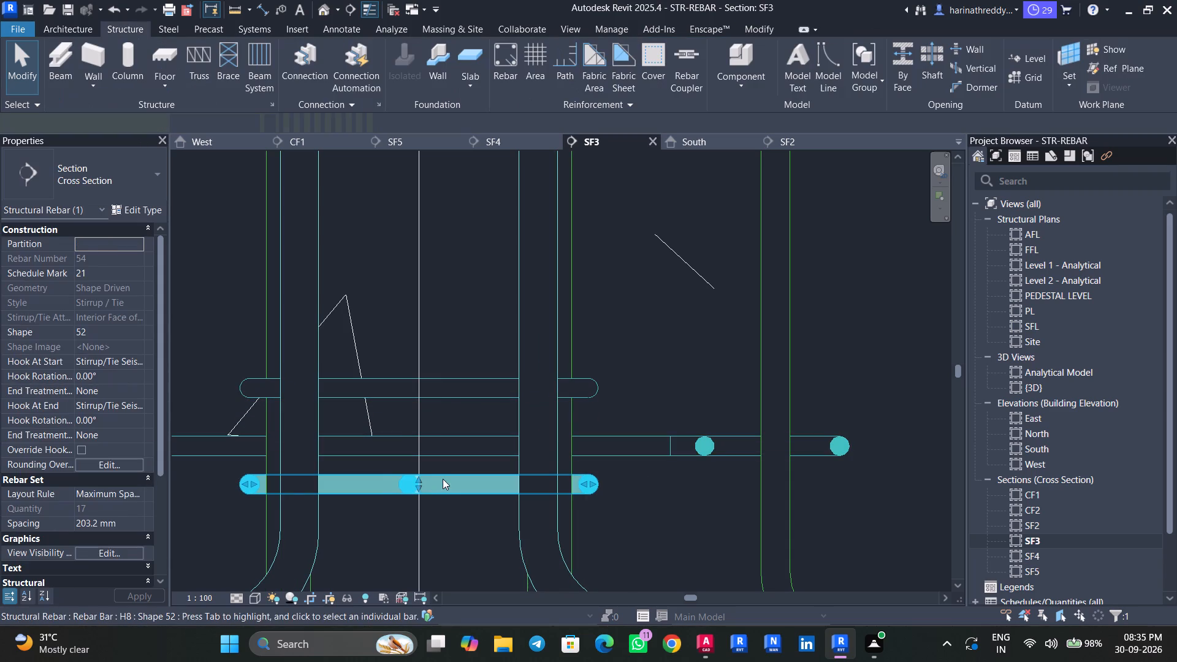
pyautogui.click(444, 482)
pyautogui.moveTo(418, 479); pyautogui.dragTo(417, 381)
pyautogui.press('Escape')
pyautogui.press('Escape')
# Examine the right-hand H16 column bar's bottom leg in the SF3 footing, including its length.
pyautogui.scroll(-11, 422, 422)
pyautogui.scroll(1, 424, 421)
pyautogui.scroll(-3, 424, 421)
pyautogui.scroll(1, 534, 373)
pyautogui.moveTo(534, 373); pyautogui.dragTo(536, 405, button='middle')
pyautogui.scroll(5, 524, 503)
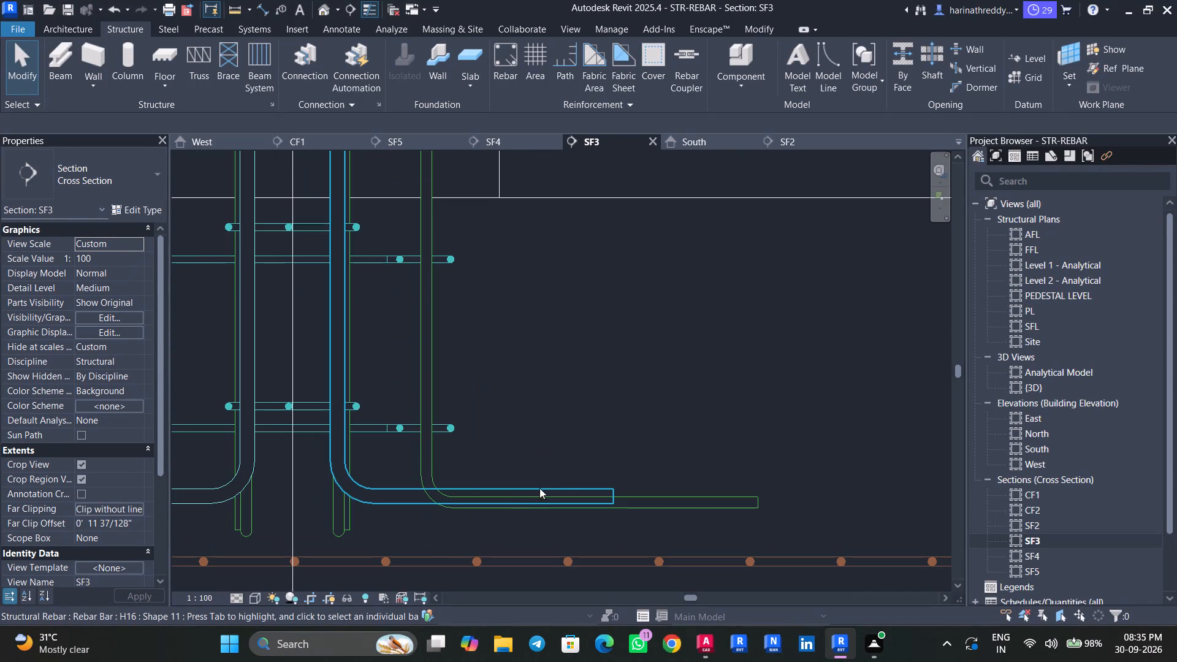
pyautogui.click(384, 496)
pyautogui.scroll(-6, 384, 496)
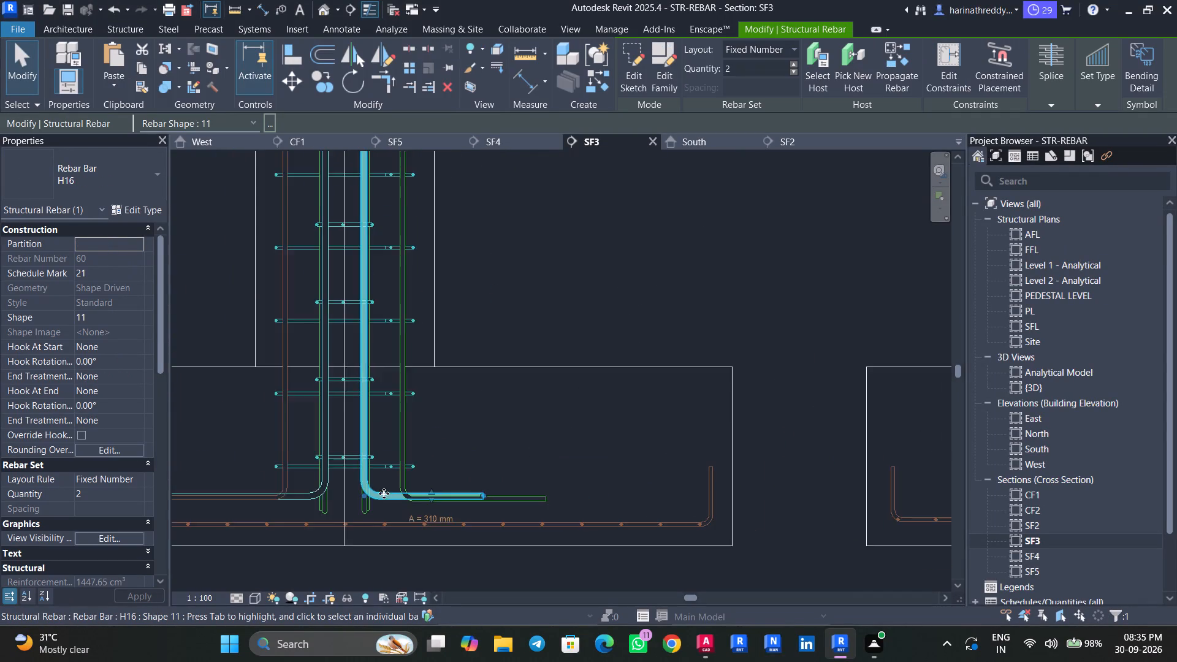
pyautogui.scroll(-6, 384, 493)
pyautogui.scroll(3, 383, 492)
pyautogui.press('Escape')
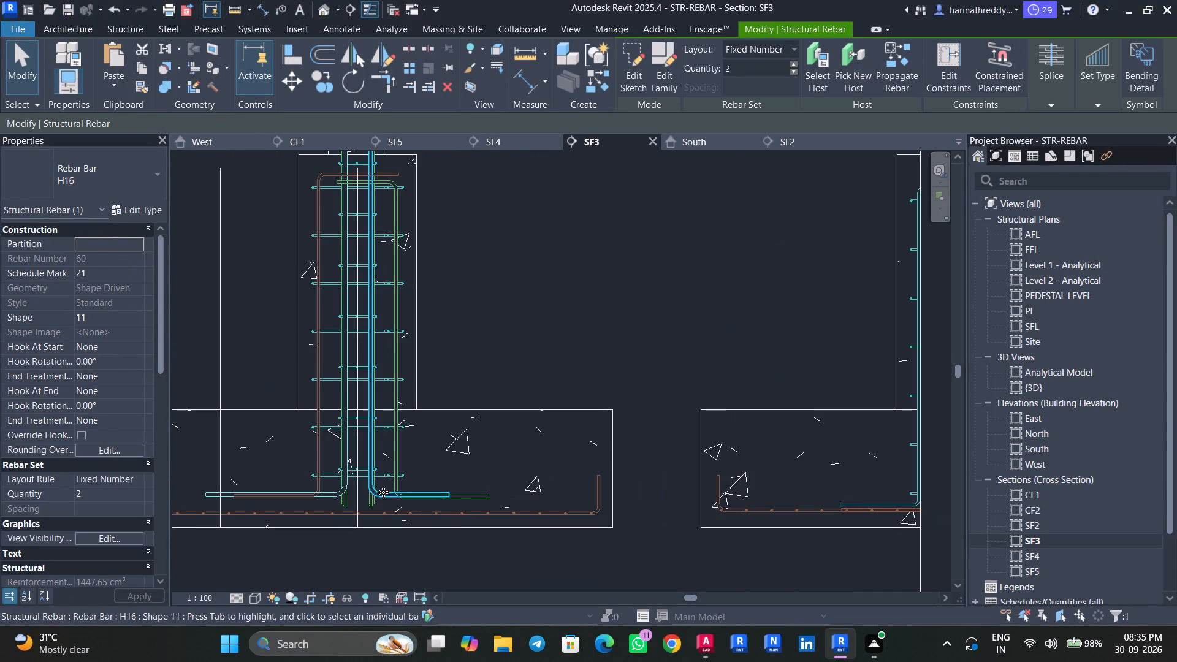
pyautogui.press('Escape')
pyautogui.press('Escape')
# Shorten the bottom leg of the left-hand H16 column bar in the SF3 footing to about 350 mm.
pyautogui.scroll(5, 318, 500)
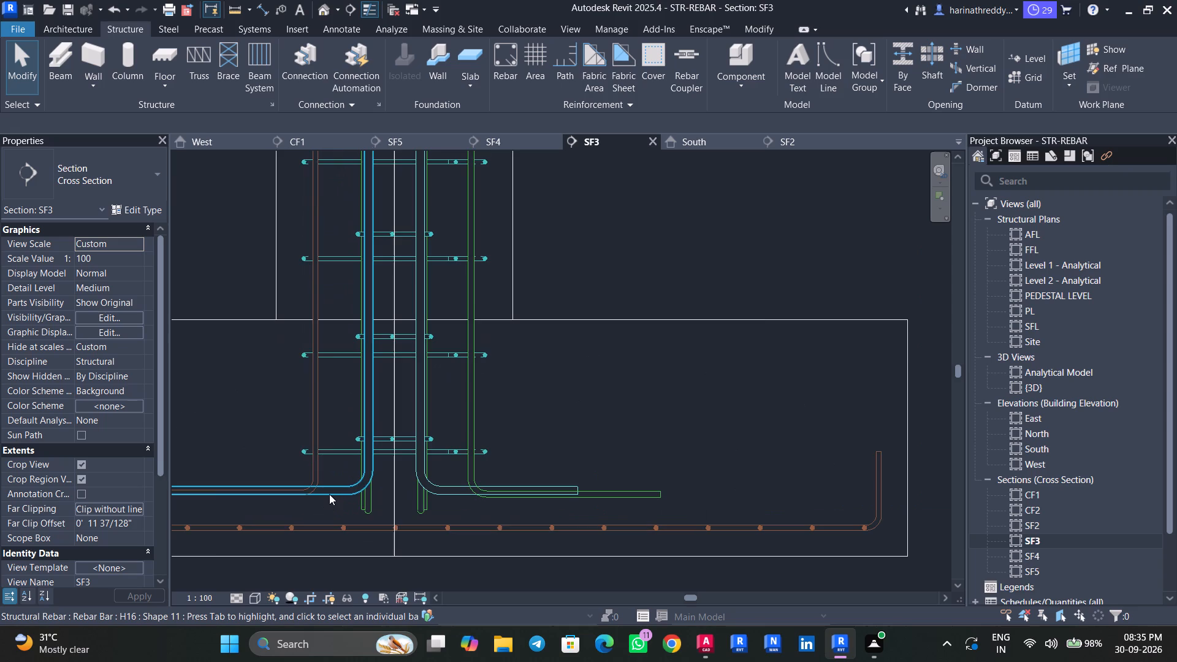
pyautogui.click(329, 494)
pyautogui.scroll(-4, 329, 494)
pyautogui.moveTo(329, 494); pyautogui.dragTo(374, 488, button='middle')
pyautogui.scroll(4, 249, 488)
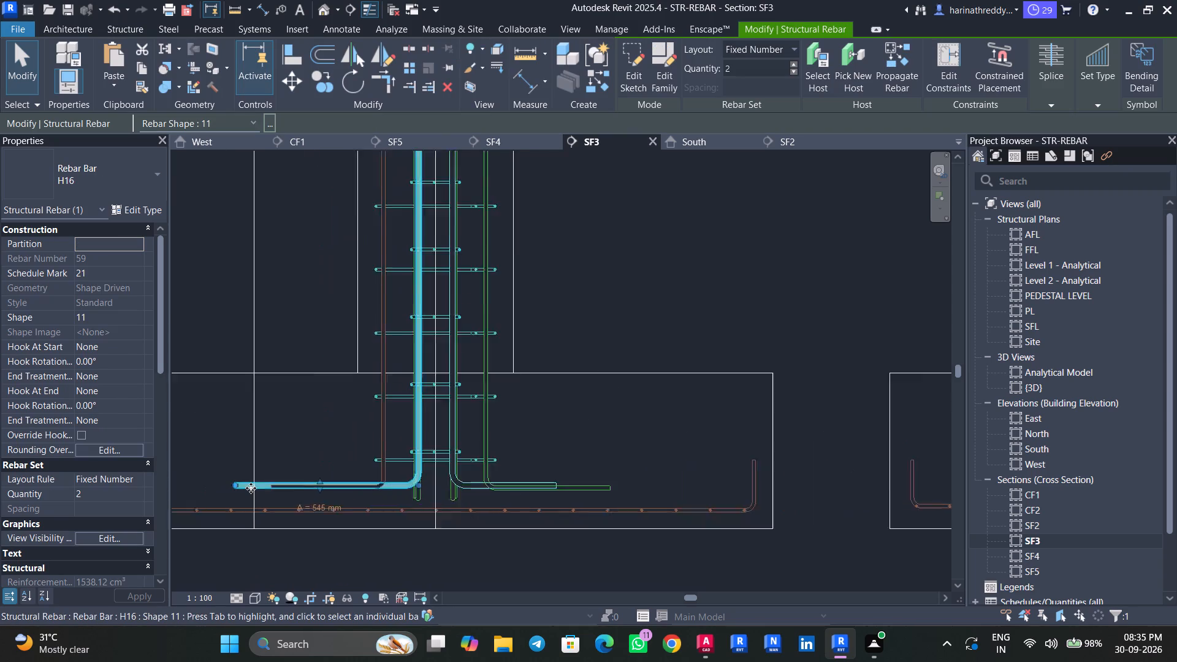
pyautogui.scroll(3, 251, 488)
pyautogui.moveTo(213, 477); pyautogui.dragTo(368, 481)
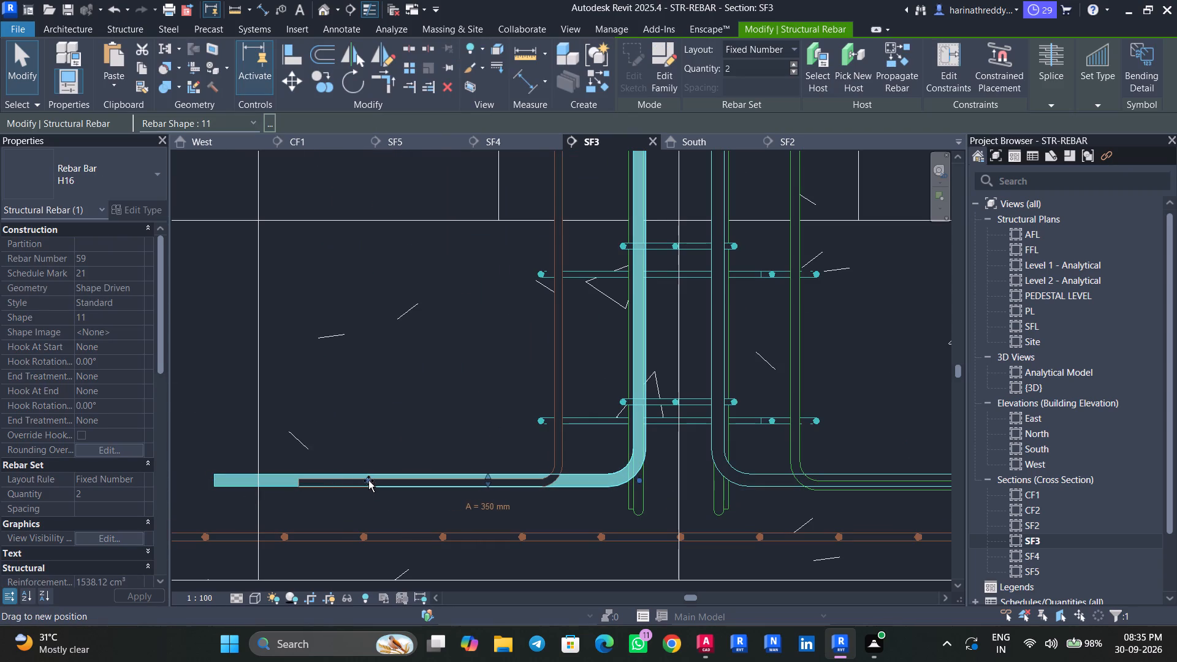
pyautogui.moveTo(368, 481); pyautogui.dragTo(369, 481)
pyautogui.press('Escape')
pyautogui.press('Escape')
# Raise the bottom leg of the right-hand H16 column bar so it sits just above the adjacent pedestal bar's leg.
pyautogui.scroll(-5, 334, 412)
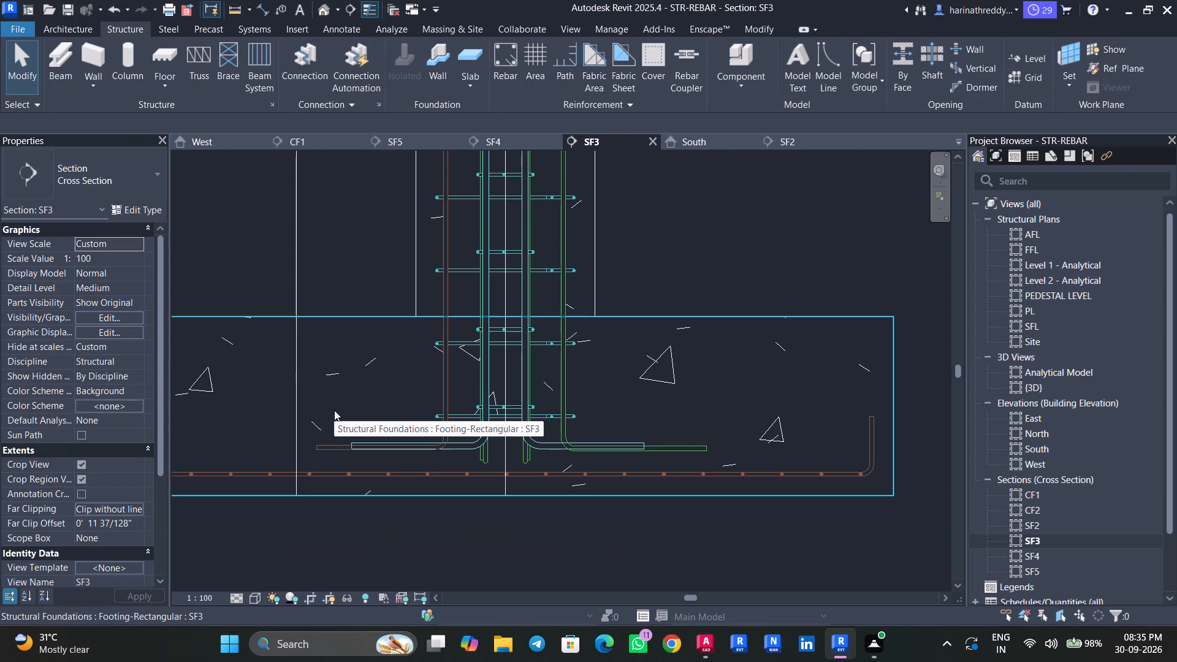
pyautogui.scroll(11, 544, 452)
pyautogui.click(572, 432)
pyautogui.moveTo(609, 467); pyautogui.dragTo(500, 498, button='middle')
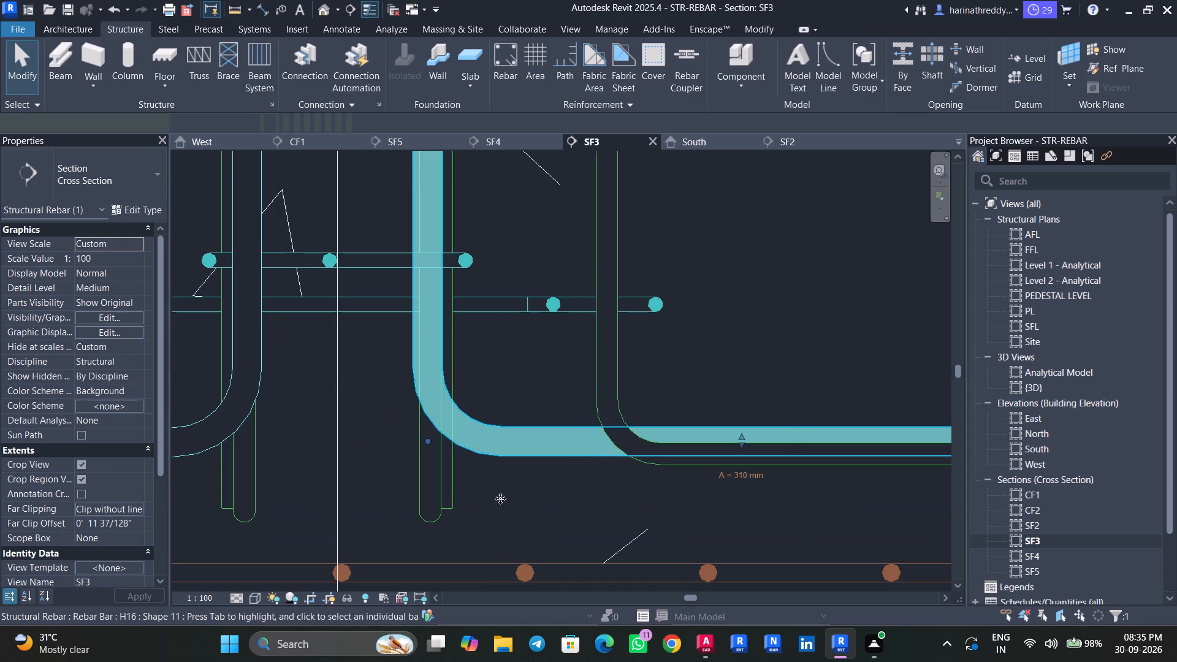
pyautogui.moveTo(500, 498); pyautogui.dragTo(468, 500, button='middle')
pyautogui.moveTo(604, 466); pyautogui.dragTo(600, 448)
pyautogui.moveTo(600, 452); pyautogui.dragTo(600, 458)
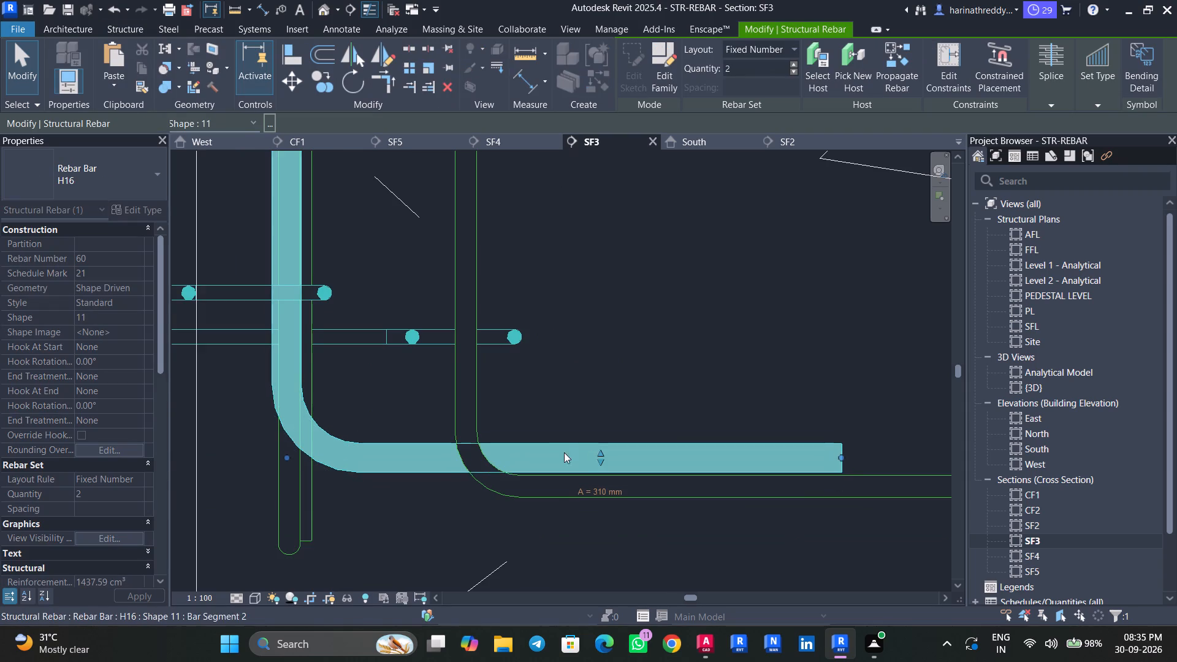
# Raise the bottom leg of the left-hand H16 column bar so it sits just above the H10 pedestal bar's leg.
pyautogui.scroll(-8, 563, 452)
pyautogui.moveTo(477, 482); pyautogui.dragTo(595, 483, button='middle')
pyautogui.scroll(1, 492, 483)
pyautogui.press('Escape')
pyautogui.click(437, 463)
pyautogui.scroll(4, 338, 452)
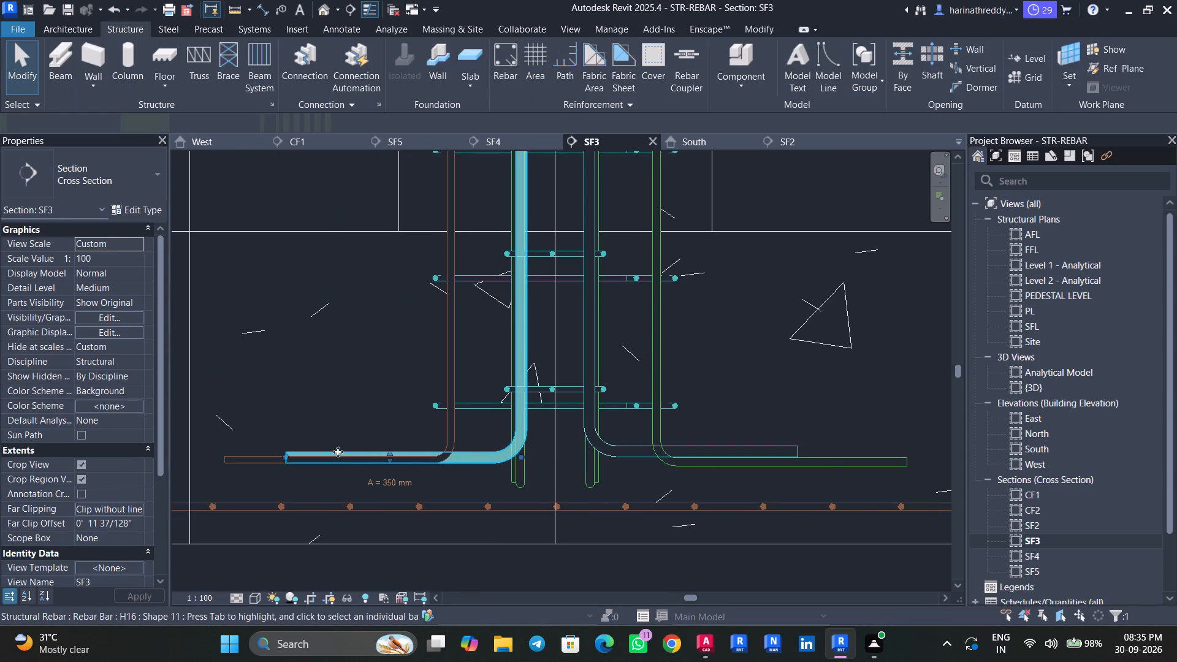
pyautogui.moveTo(427, 457); pyautogui.dragTo(429, 441)
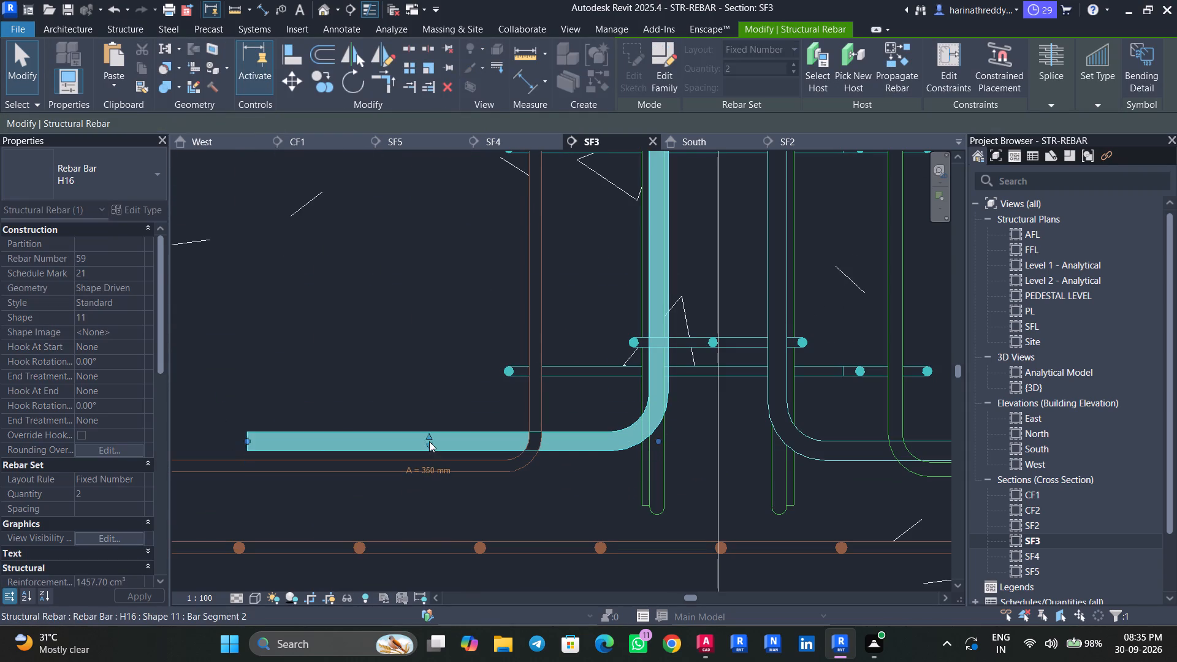
pyautogui.moveTo(431, 453); pyautogui.dragTo(430, 447)
pyautogui.press('Escape')
pyautogui.press('Escape')
# Review the adjusted SF3 reinforcement and save the model.
pyautogui.scroll(4, 379, 467)
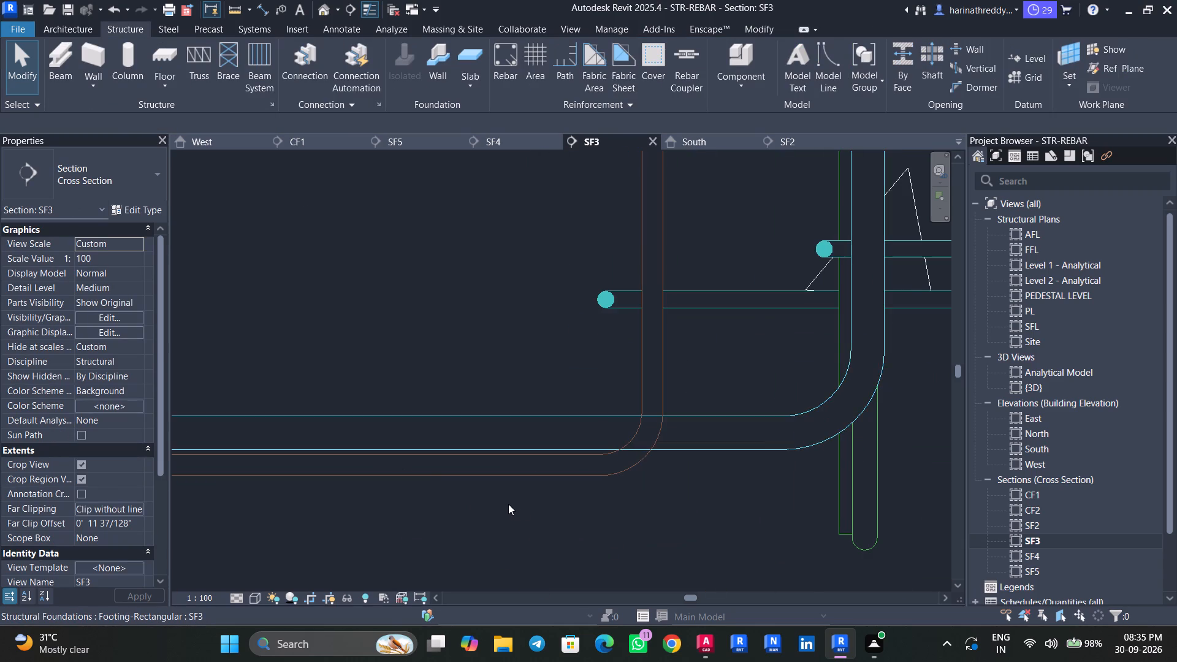
pyautogui.scroll(-9, 508, 504)
pyautogui.moveTo(508, 504); pyautogui.dragTo(445, 520, button='middle')
pyautogui.scroll(-9, 444, 519)
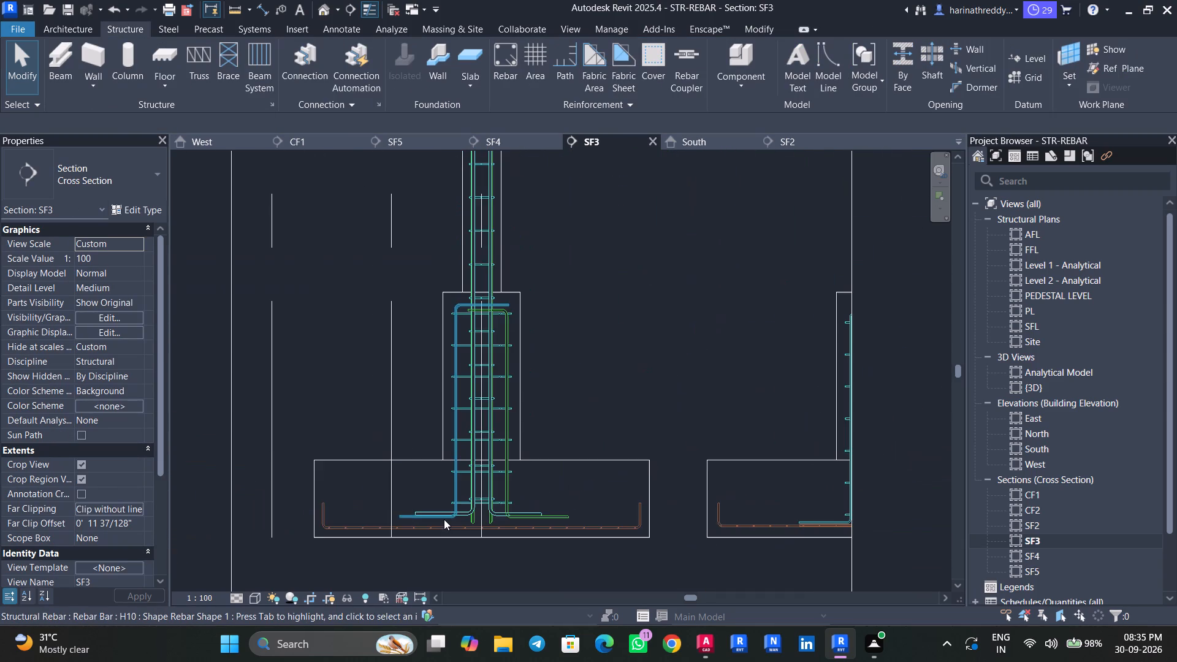
pyautogui.scroll(-3, 588, 375)
pyautogui.moveTo(592, 376); pyautogui.dragTo(618, 435, button='middle')
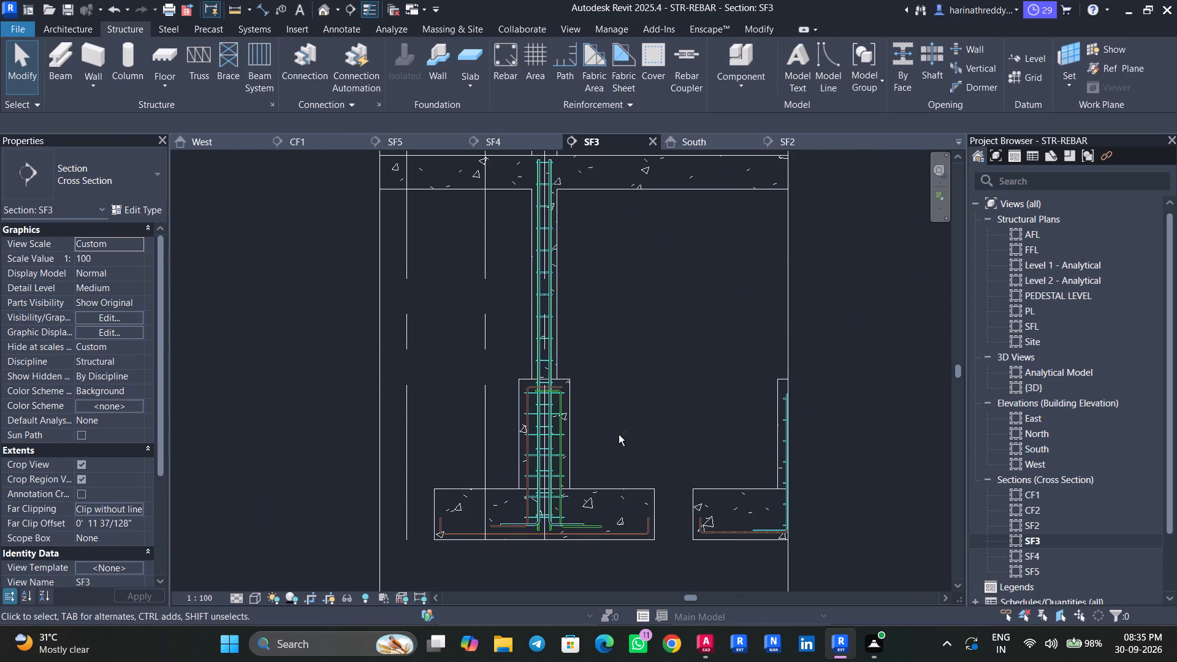
pyautogui.hotkey('ctrl', 's')
# Return to the SF2 section view.
pyautogui.doubleClick(1041, 528)
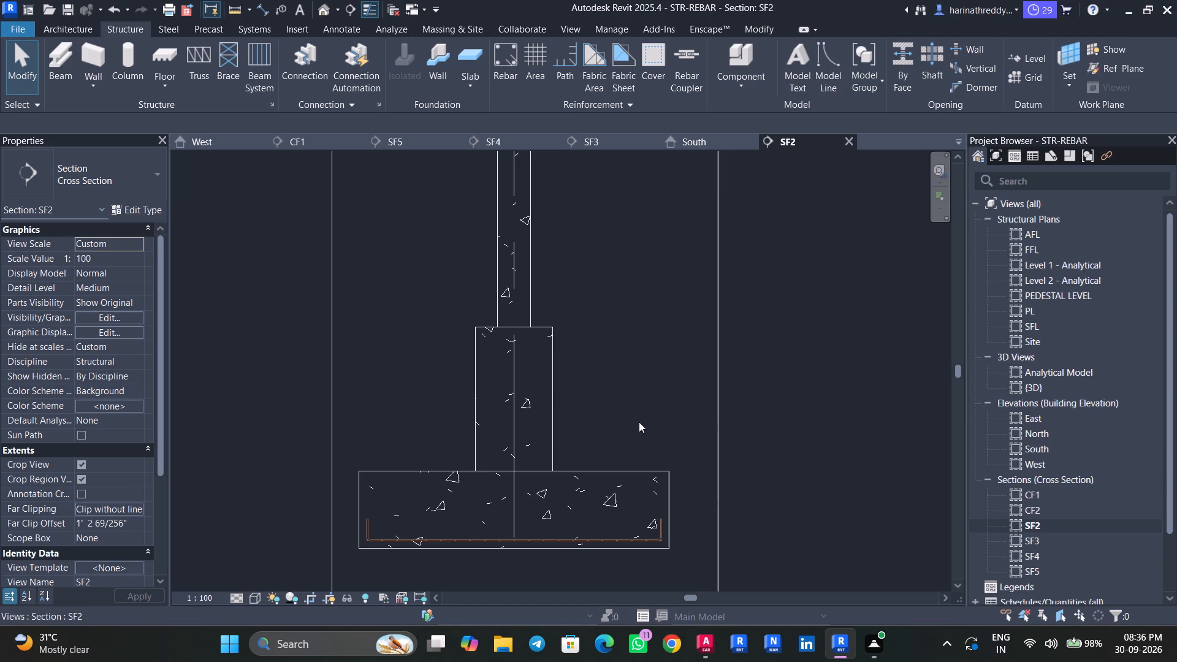
pyautogui.click(569, 477)
pyautogui.press('Escape')
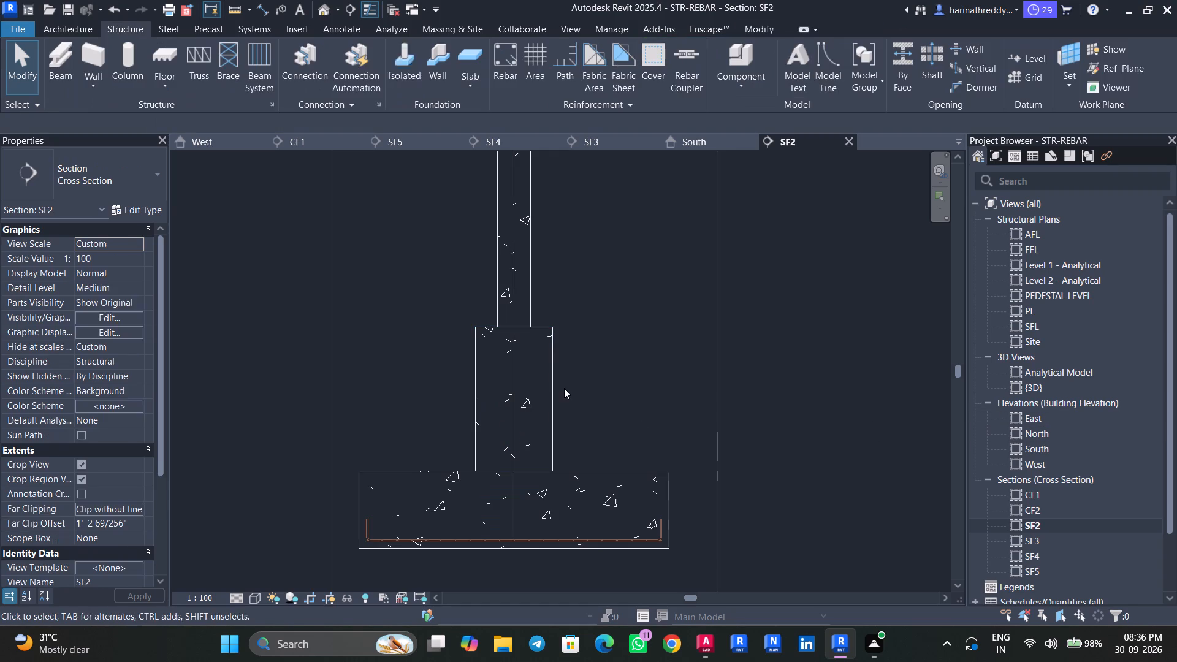
# Start a sketched rebar with the SF2 pedestal column as its host in the section view.
pyautogui.click(552, 383)
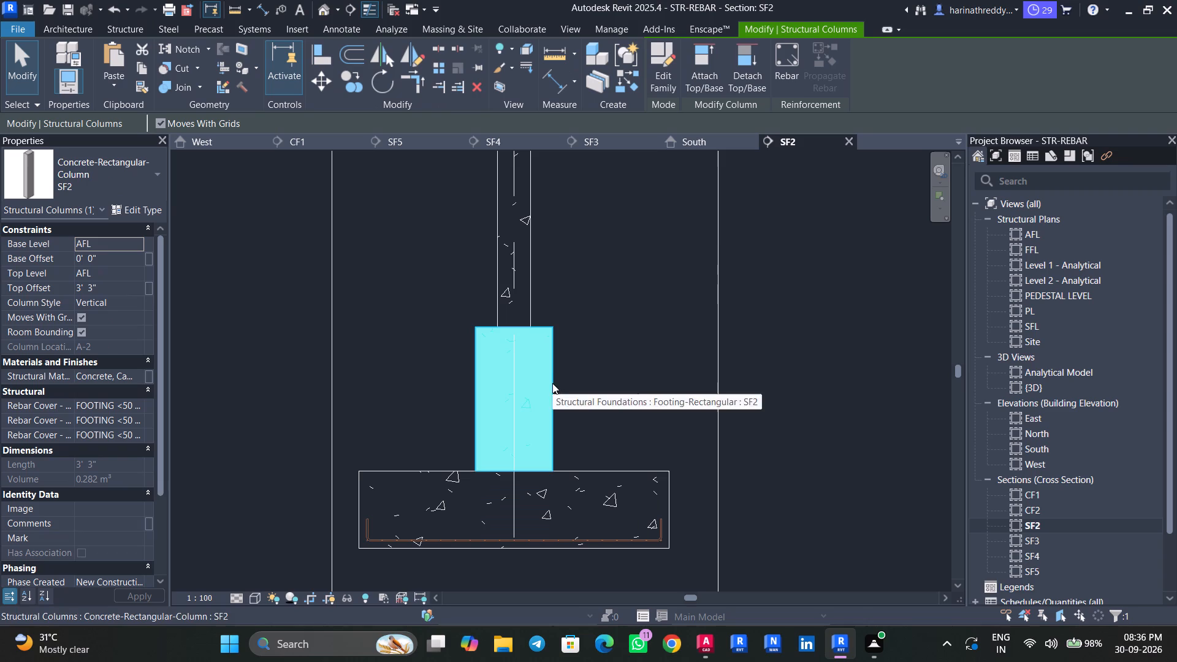
pyautogui.click(796, 73)
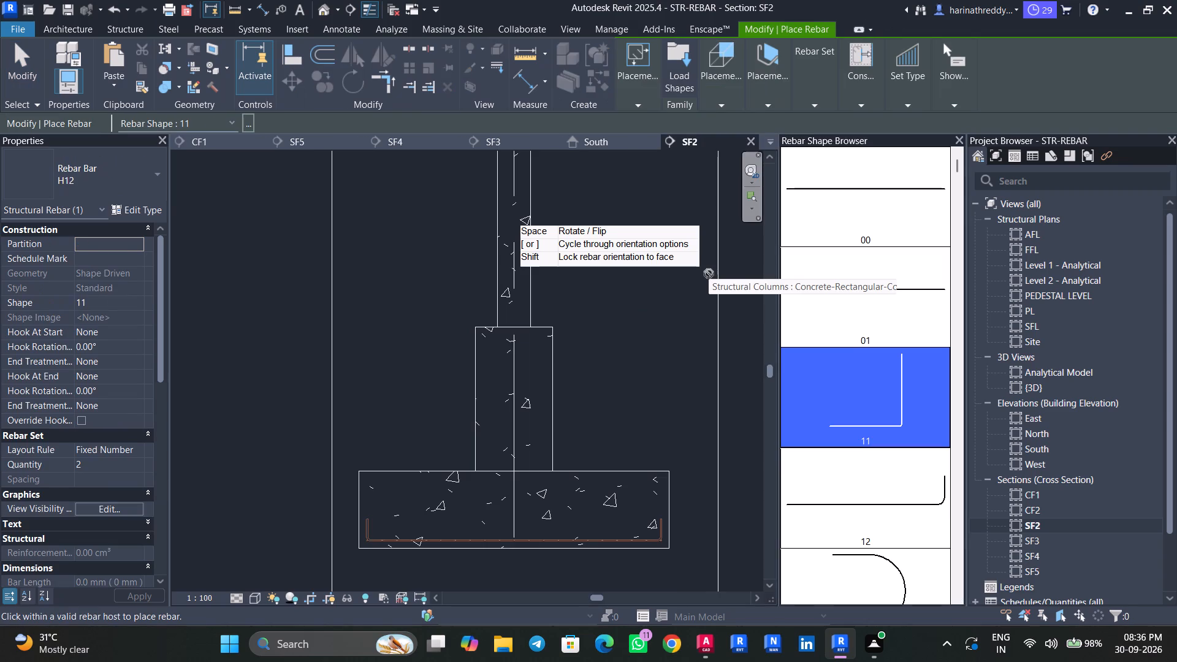
pyautogui.scroll(4, 878, 235)
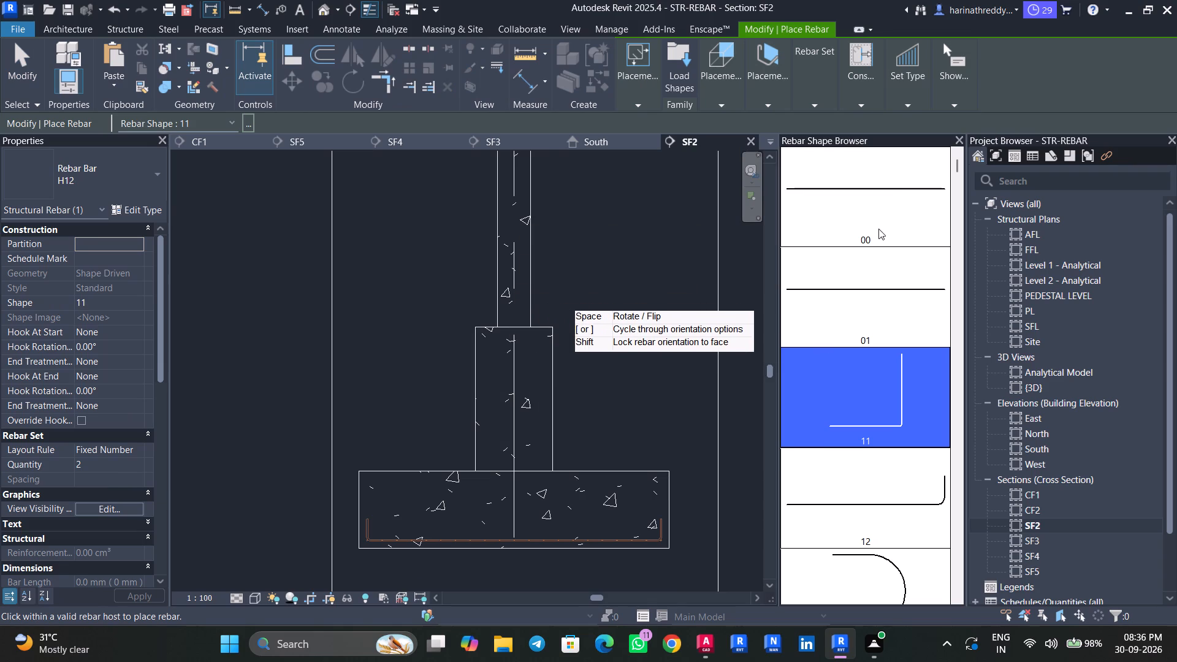
pyautogui.click(872, 214)
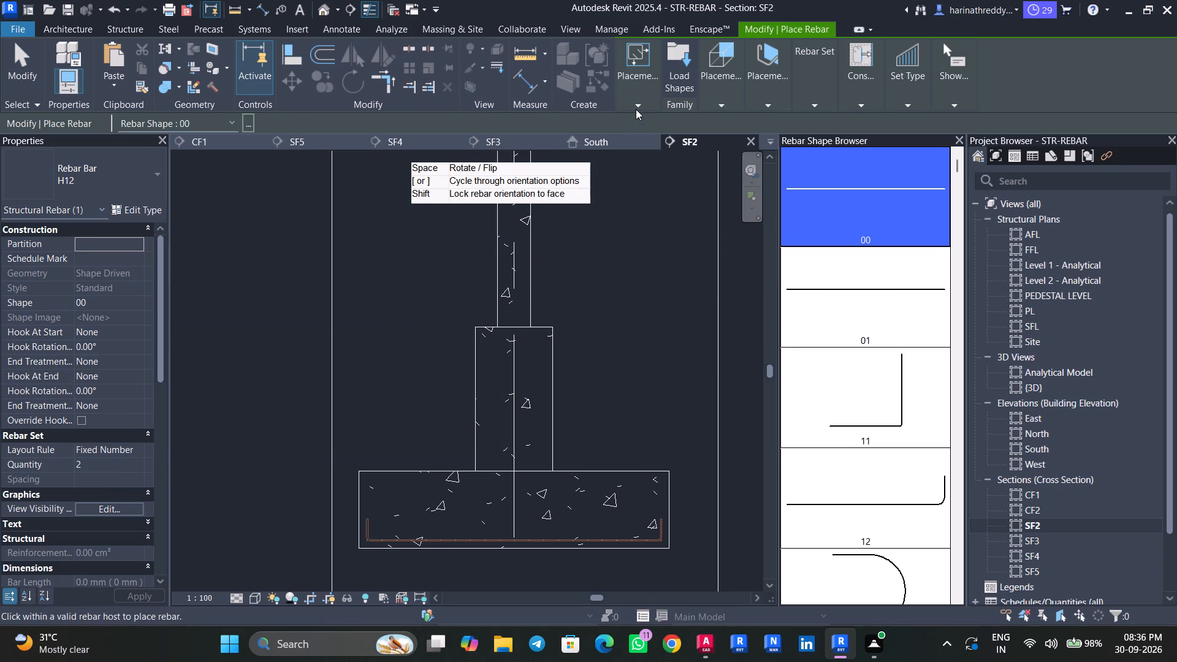
pyautogui.click(636, 109)
pyautogui.click(754, 153)
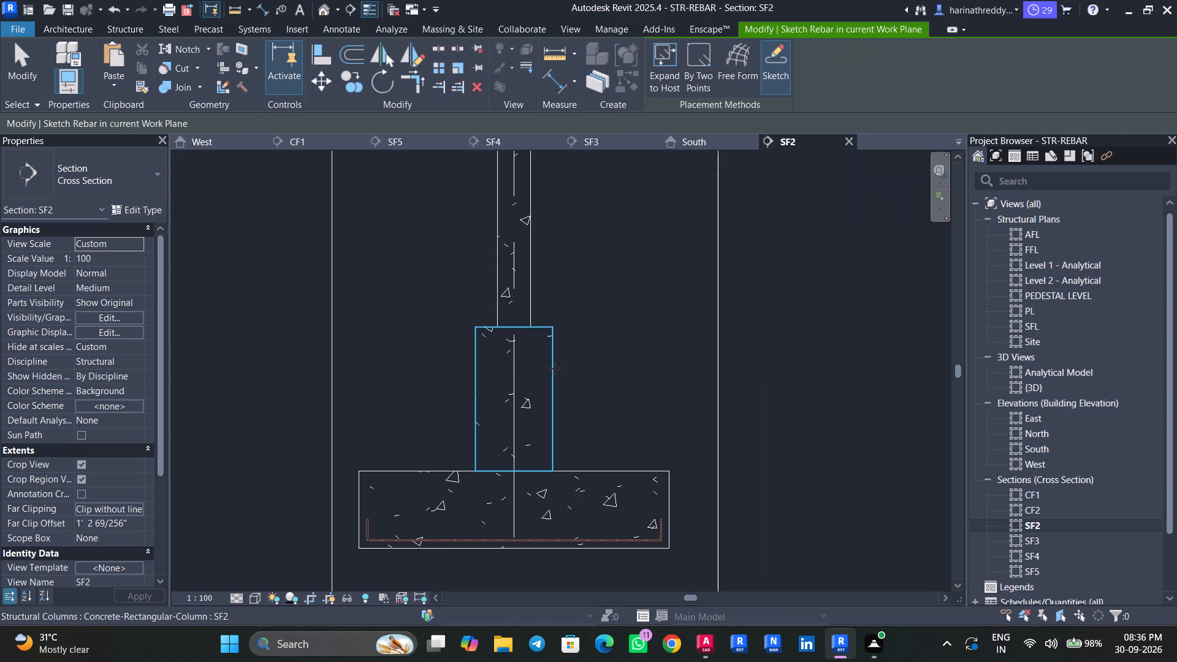
pyautogui.click(555, 368)
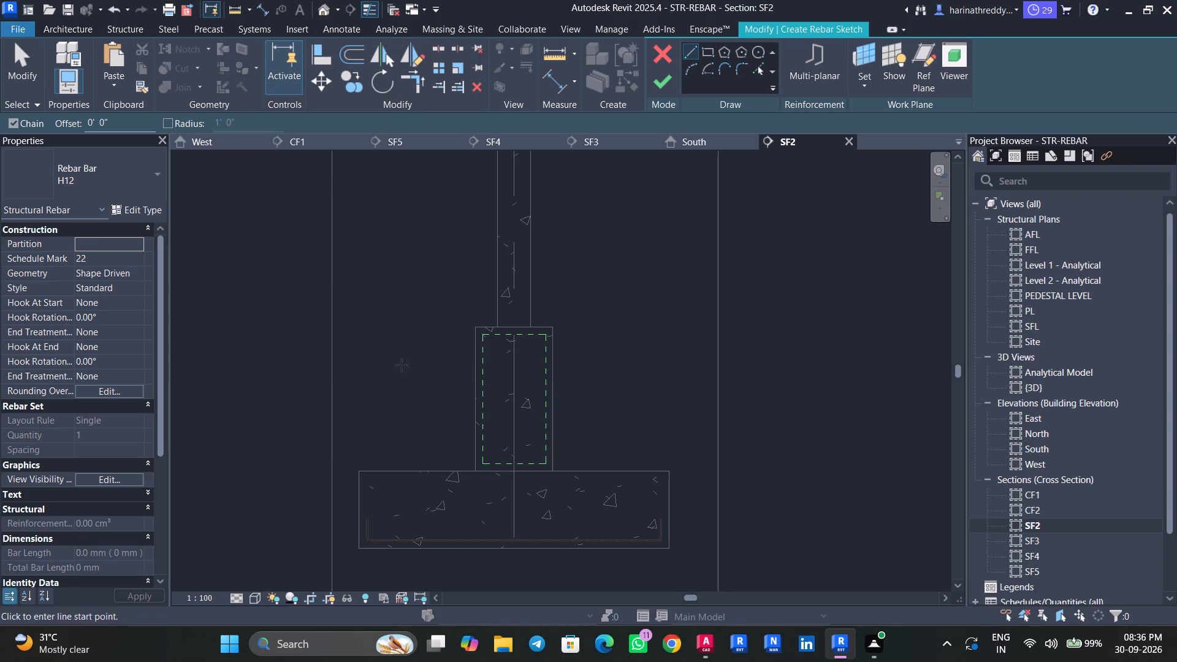
pyautogui.scroll(11, 511, 331)
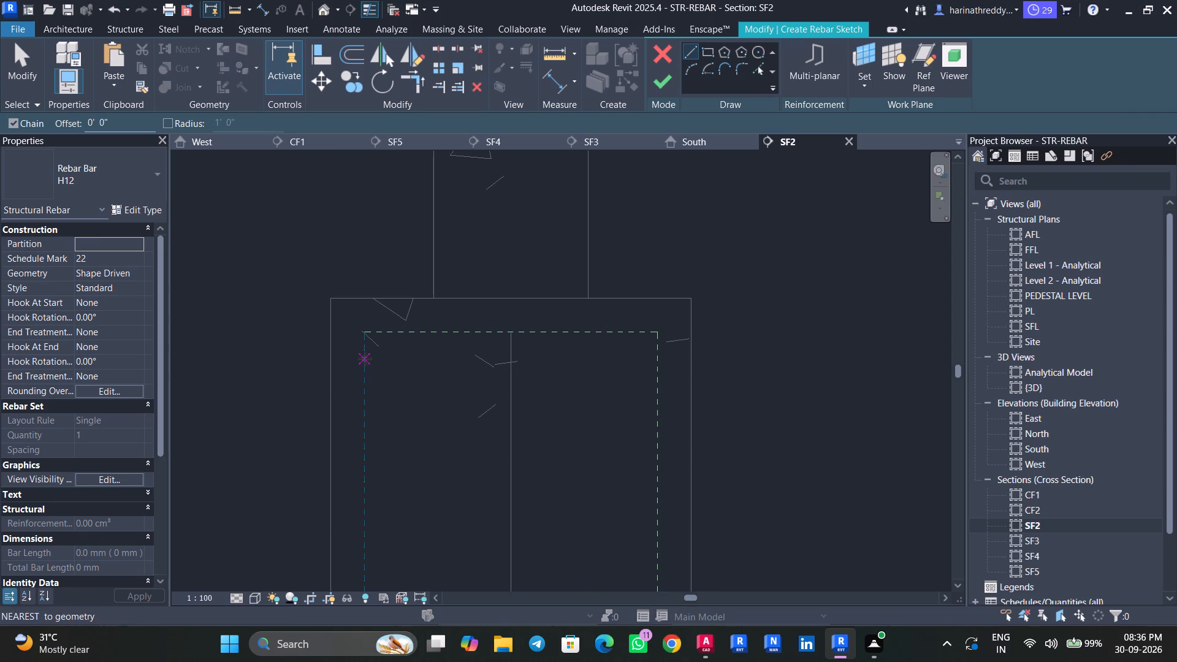
# Switch to the AutoCAD footing details drawing and check SF2's pedestal reinforcement in the isolated footing schedule.
pyautogui.click(706, 644)
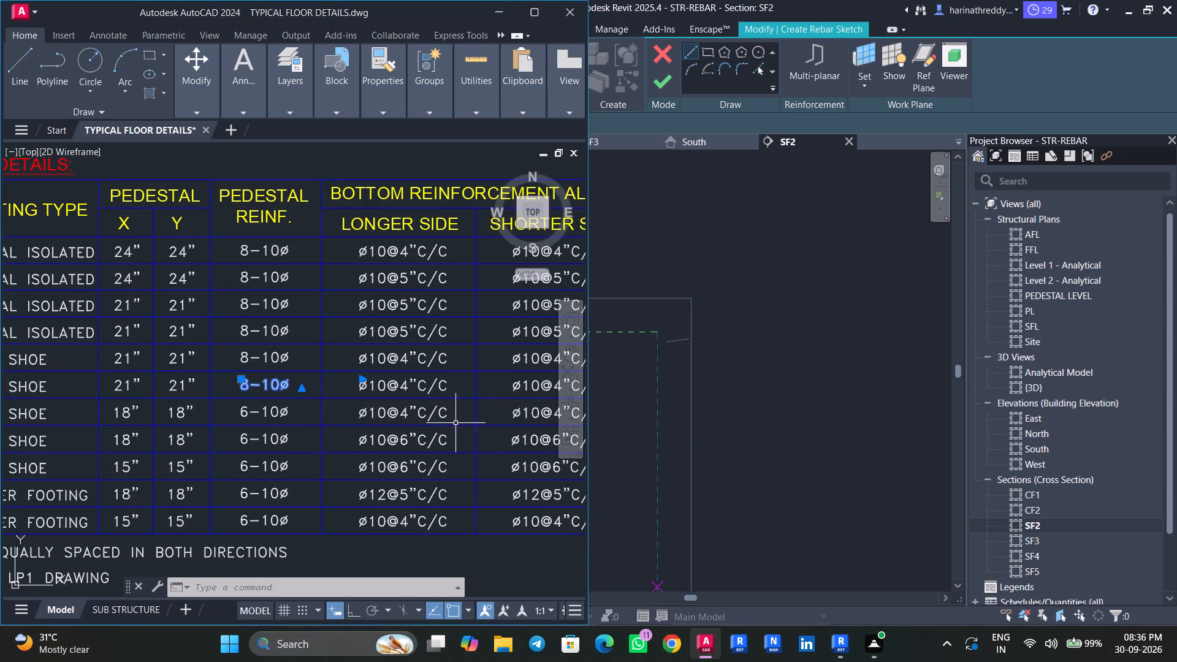
pyautogui.scroll(-4, 455, 423)
pyautogui.scroll(3, 406, 441)
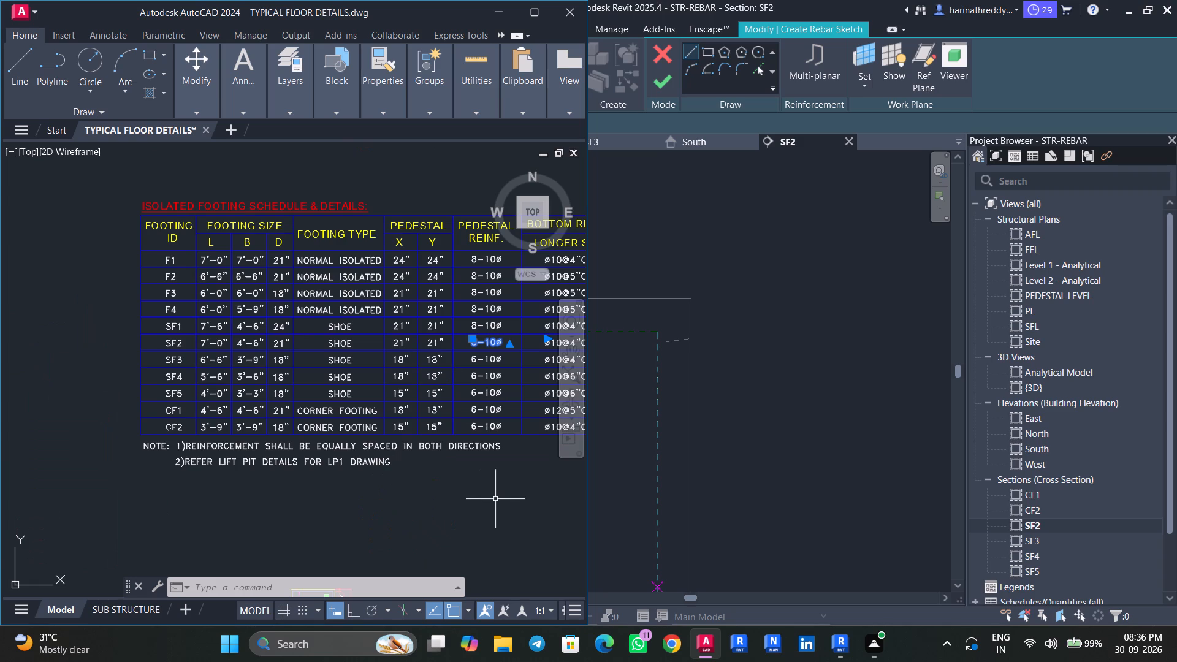
pyautogui.moveTo(509, 487); pyautogui.dragTo(503, 491, button='middle')
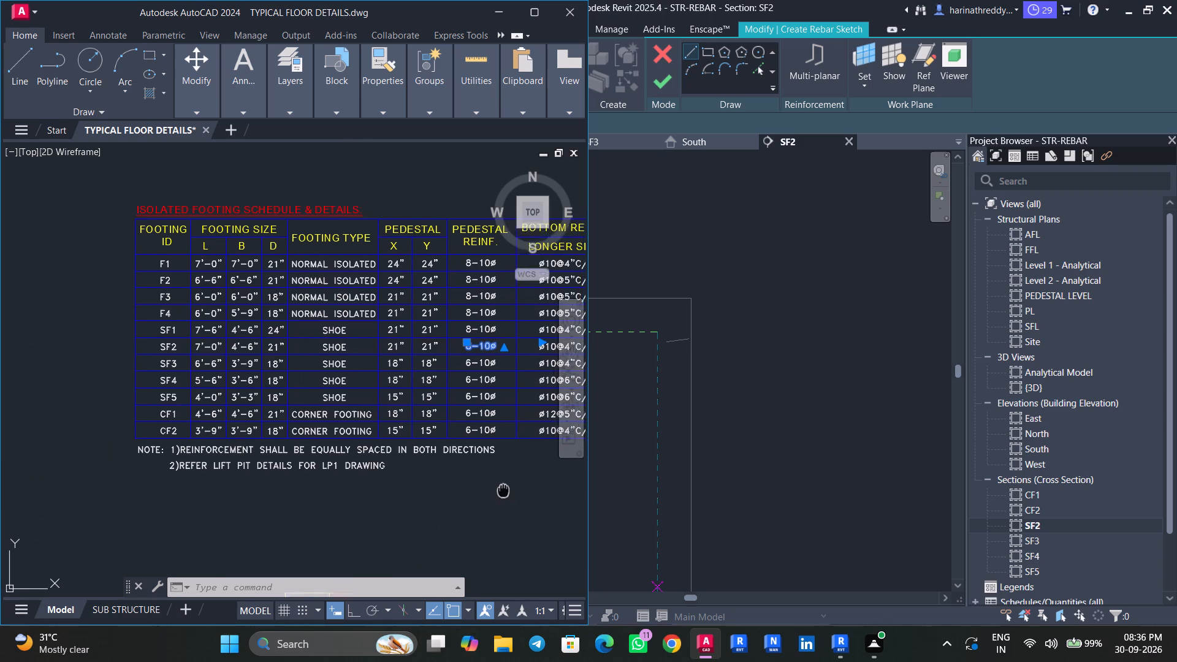
pyautogui.moveTo(503, 491); pyautogui.dragTo(488, 494, button='middle')
pyautogui.scroll(2, 451, 357)
pyautogui.moveTo(484, 382); pyautogui.dragTo(441, 397, button='middle')
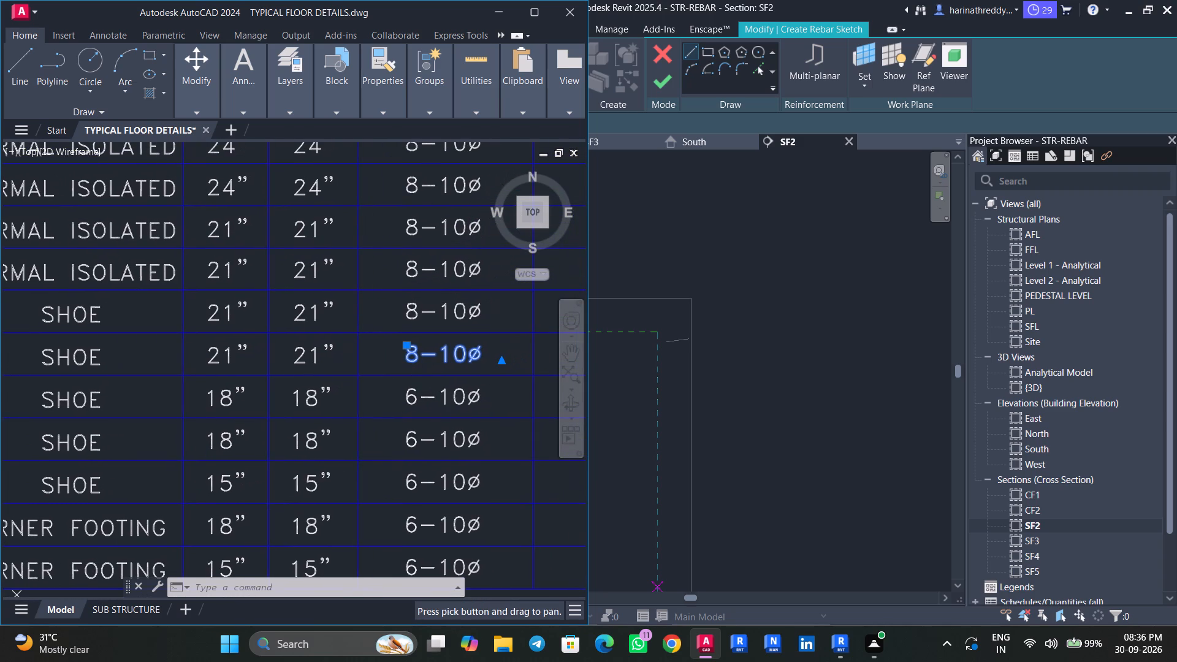
pyautogui.scroll(-1, 441, 397)
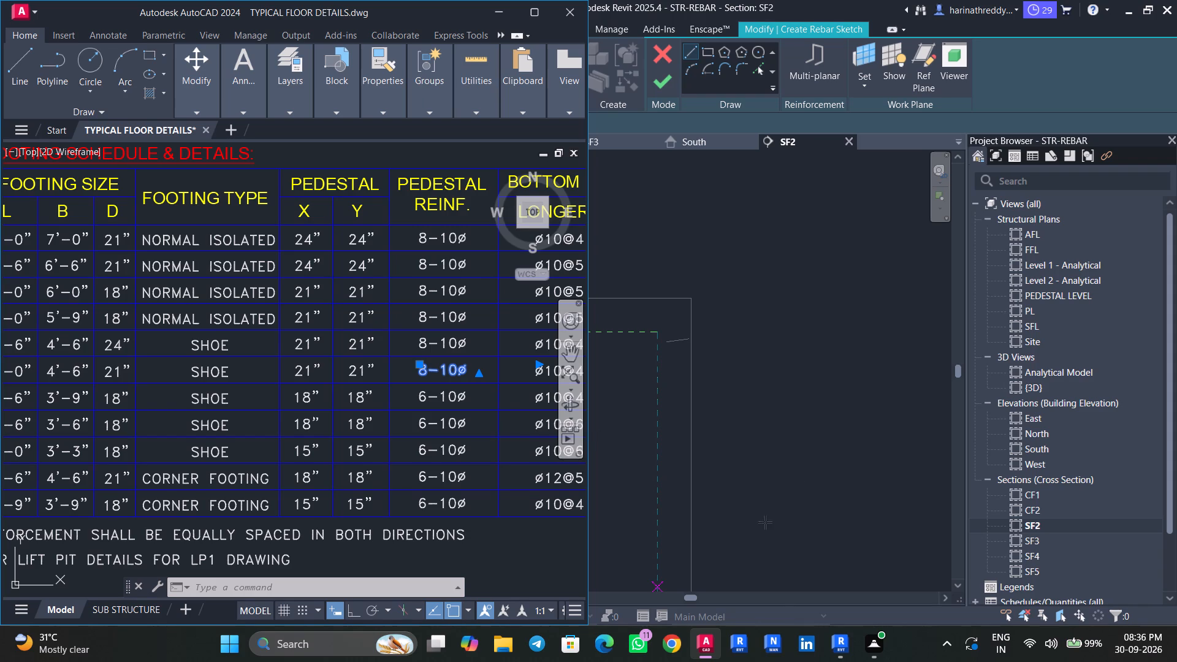
# Back in Revit, choose bar type H8 and sketch a horizontal top leg about 1' 4 1/4" long from the pedestal's left cover line.
pyautogui.click(846, 643)
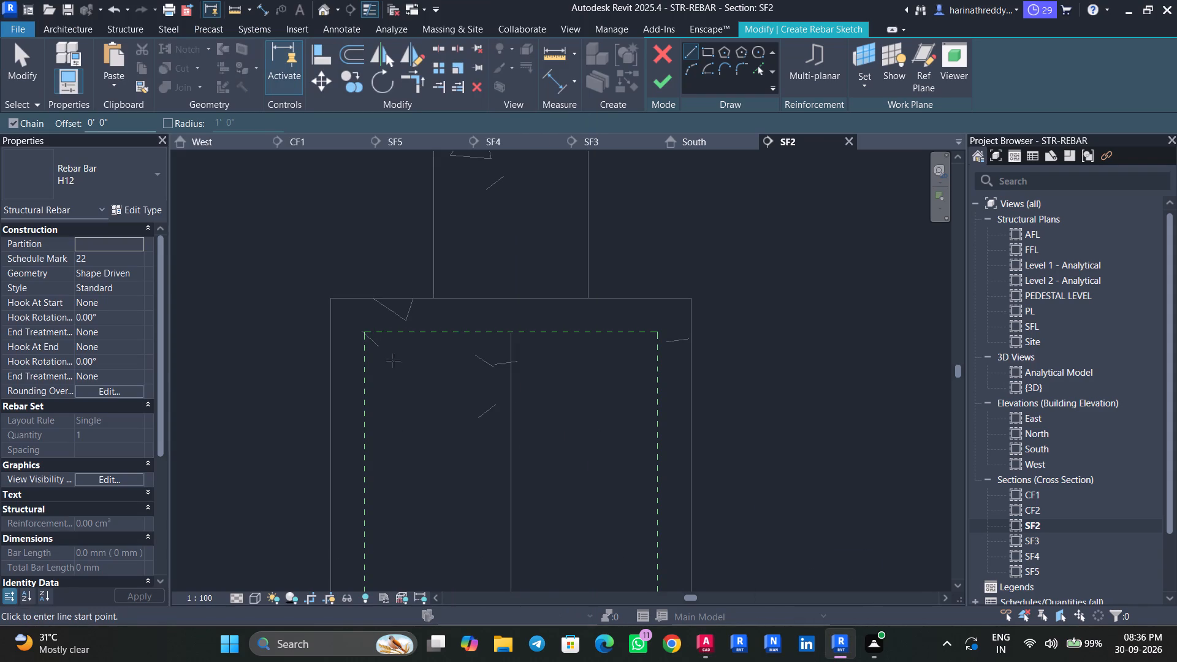
pyautogui.click(59, 158)
pyautogui.scroll(2, 66, 245)
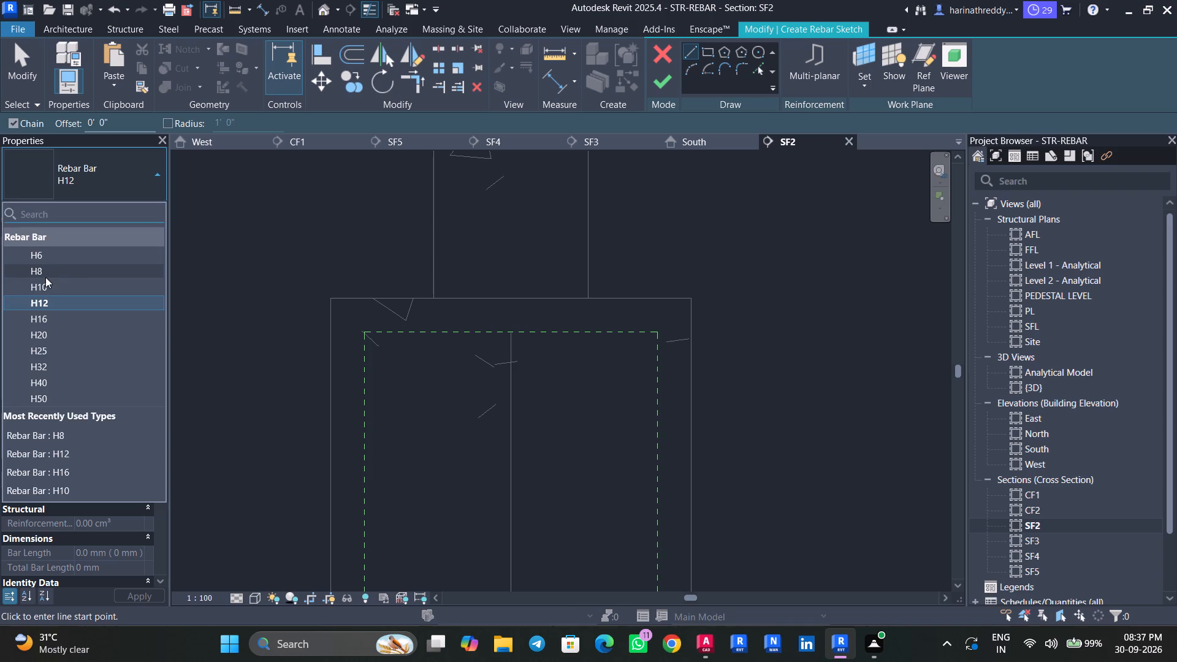
pyautogui.click(45, 277)
pyautogui.click(365, 359)
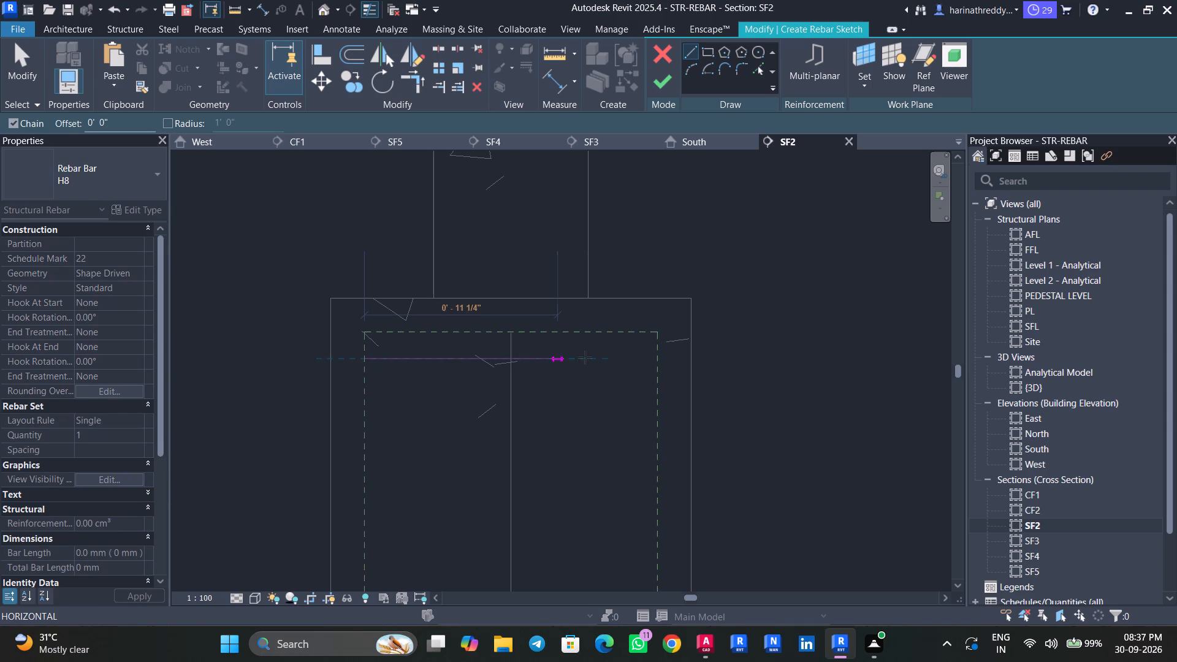
pyautogui.click(628, 360)
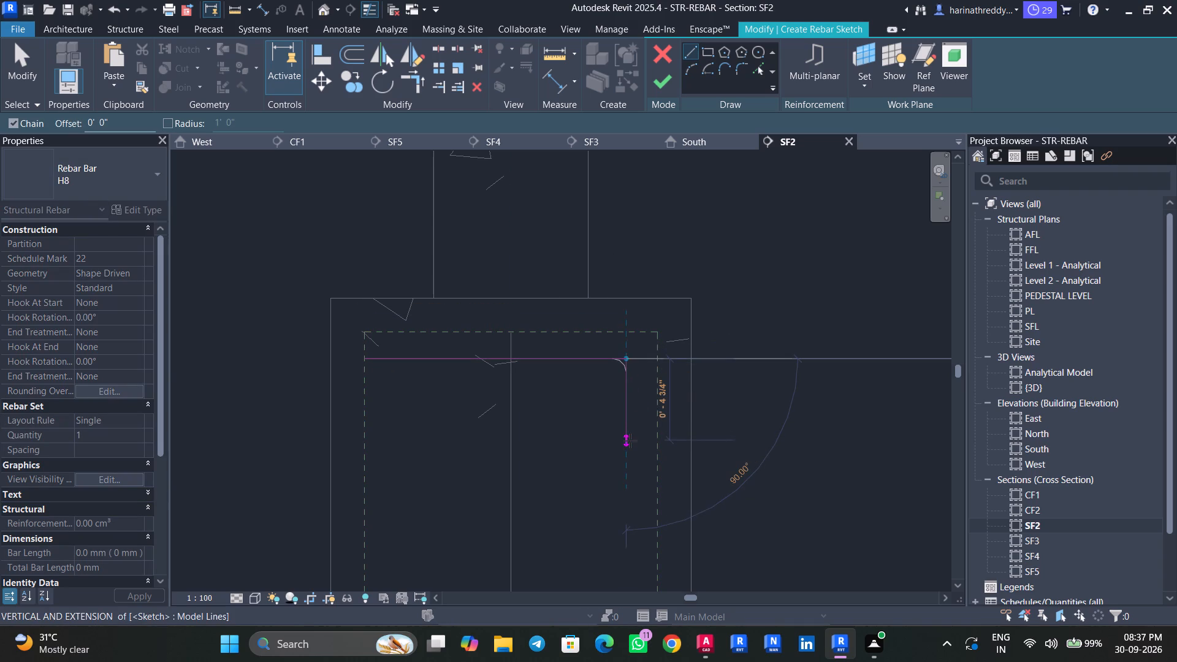
pyautogui.press('Escape')
pyautogui.press('Escape')
pyautogui.press('Escape')
pyautogui.click(625, 357)
pyautogui.scroll(5, 625, 357)
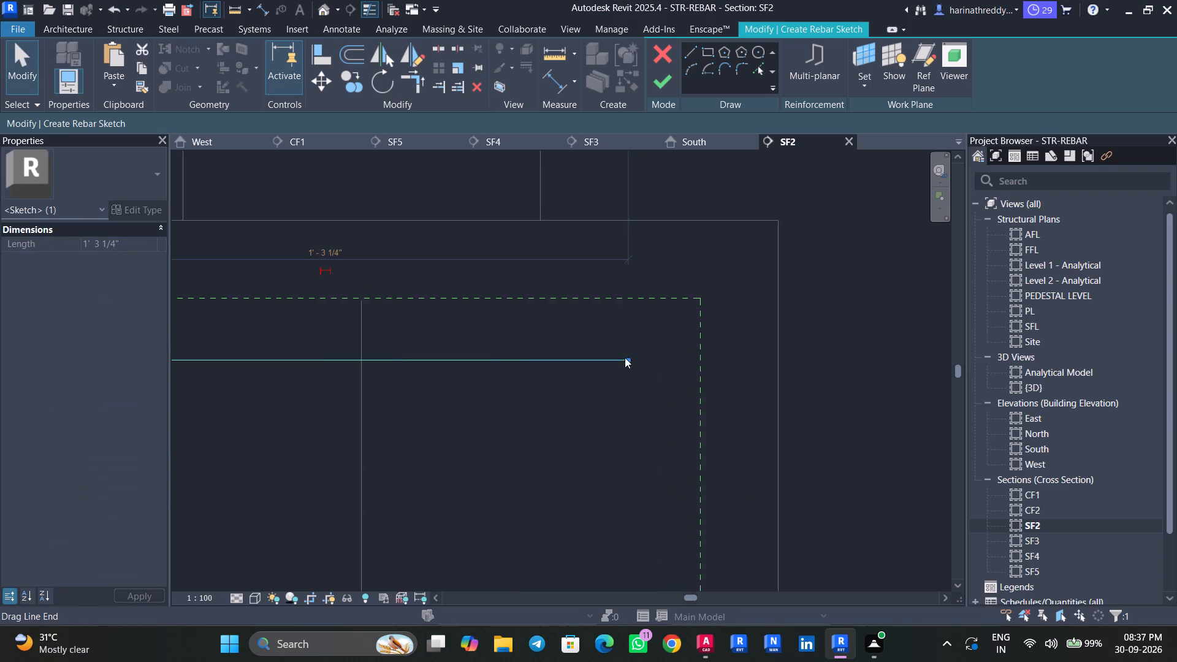
pyautogui.scroll(3, 625, 357)
pyautogui.moveTo(629, 363); pyautogui.dragTo(680, 365)
pyautogui.click(681, 365)
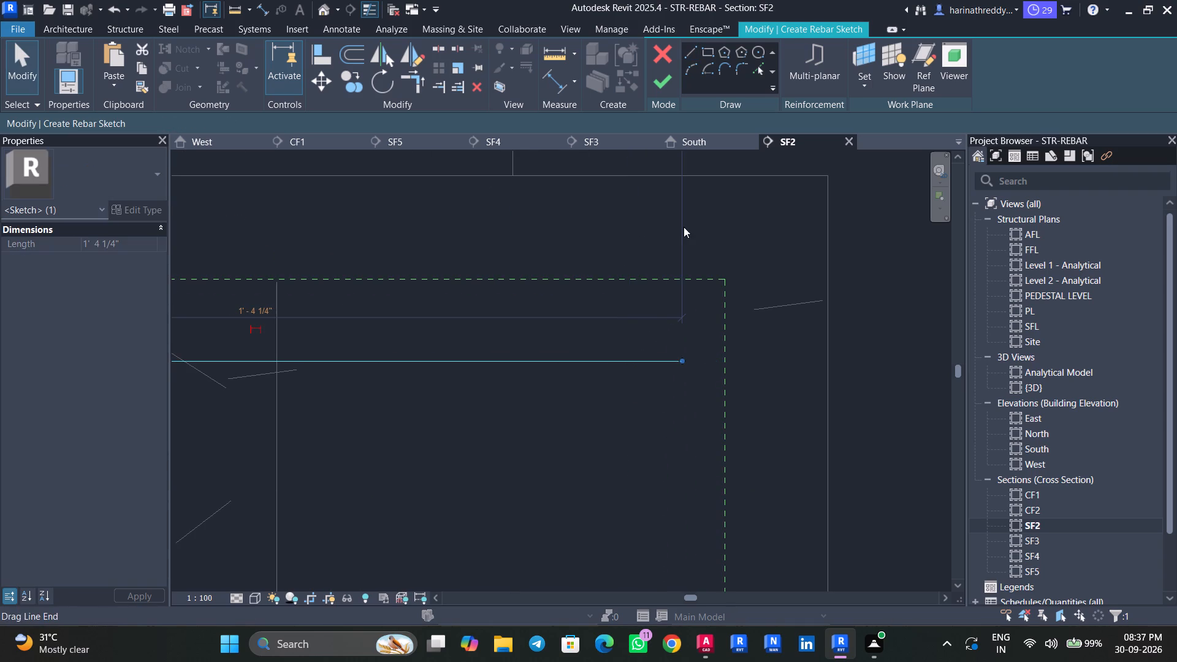
# Sketch the bar's vertical leg down to just above the bottom footing bars, add a 1' outward bottom leg, and finish the sketch.
pyautogui.click(686, 51)
pyautogui.click(682, 359)
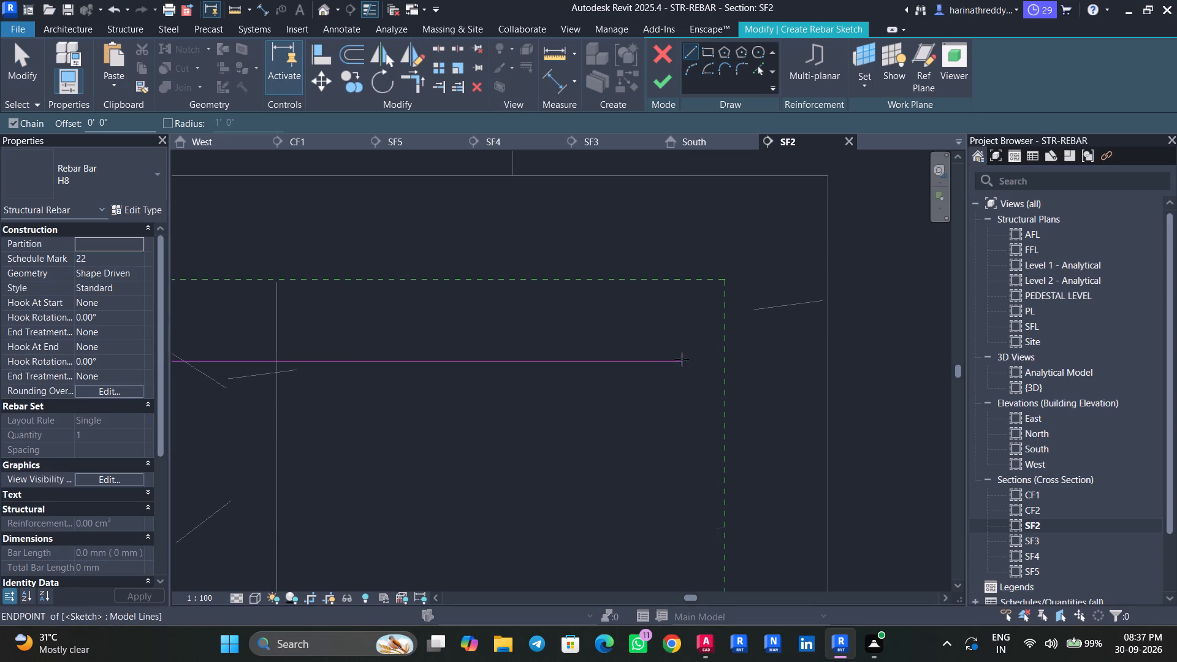
pyautogui.scroll(-11, 684, 509)
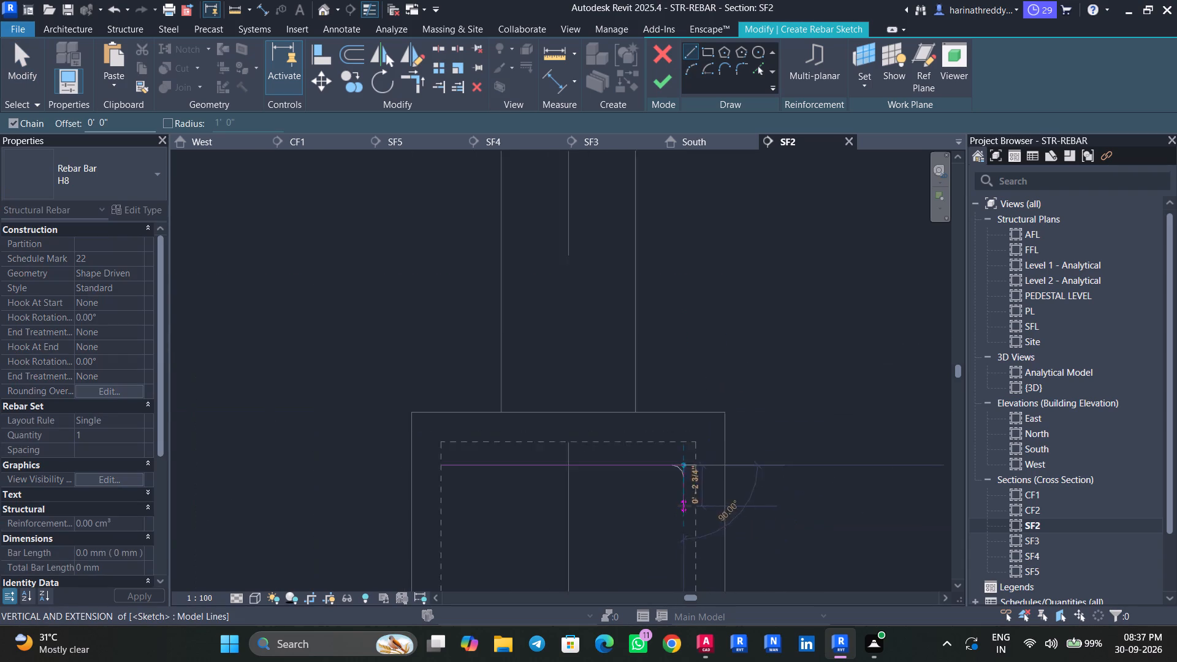
pyautogui.scroll(-1, 684, 506)
pyautogui.moveTo(684, 506); pyautogui.dragTo(622, 251, button='middle')
pyautogui.moveTo(614, 458); pyautogui.dragTo(577, 303, button='middle')
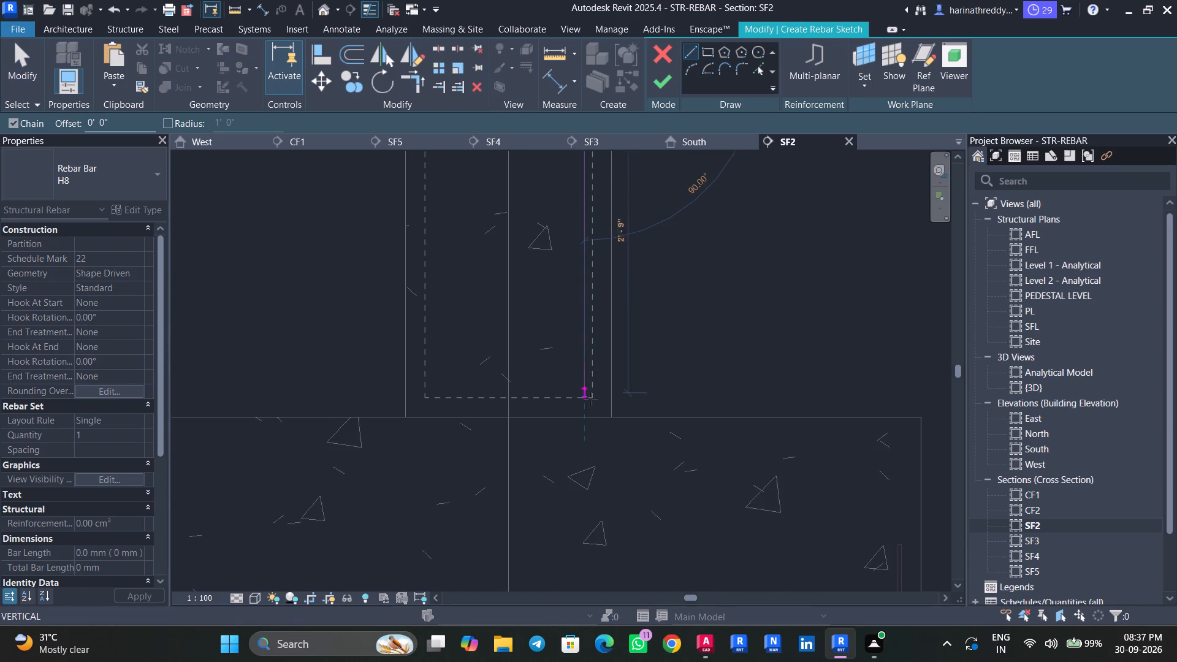
pyautogui.moveTo(588, 430); pyautogui.dragTo(557, 262, button='middle')
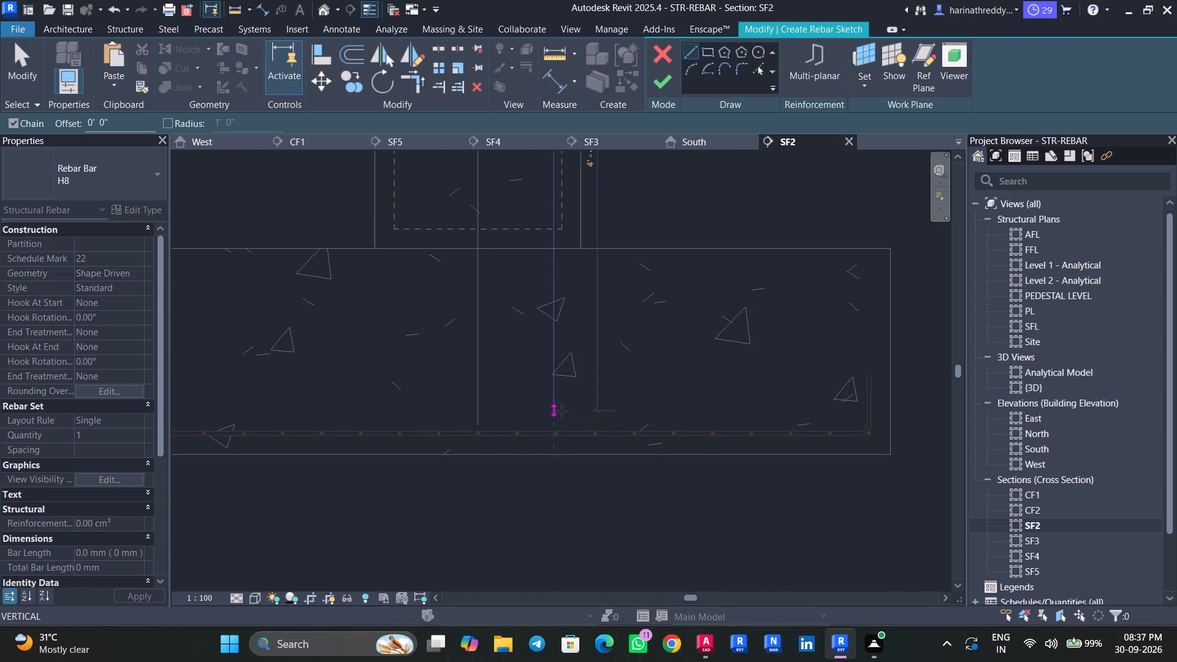
pyautogui.click(562, 414)
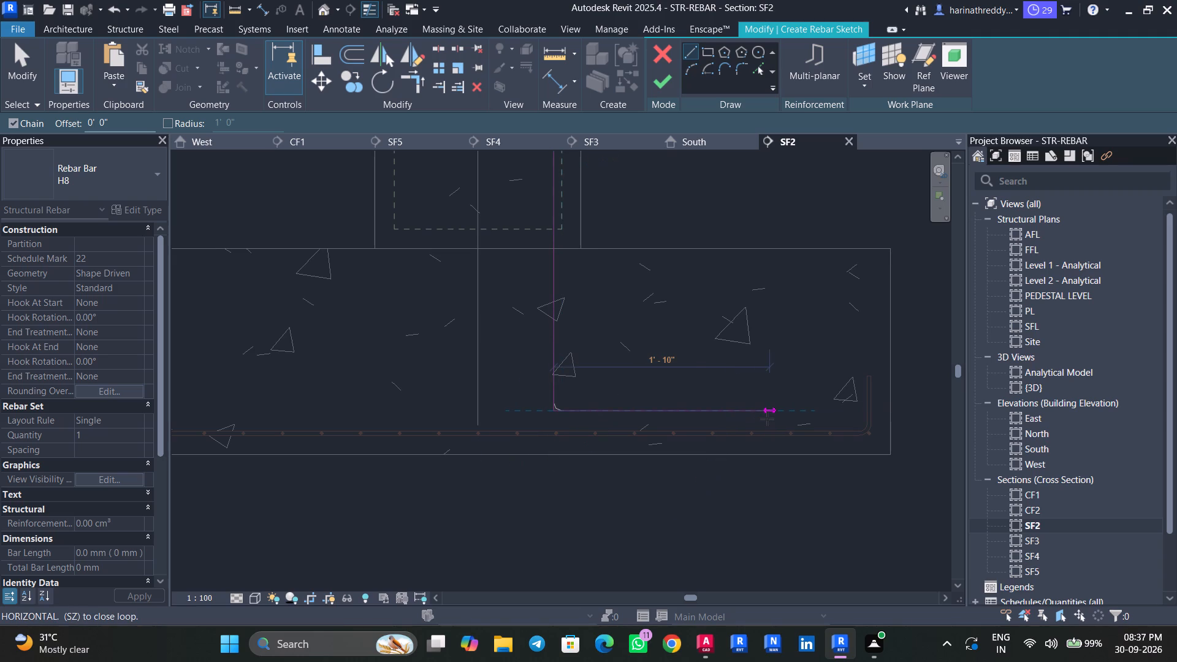
pyautogui.press('1')
pyautogui.press("'")
pyautogui.press('Return')
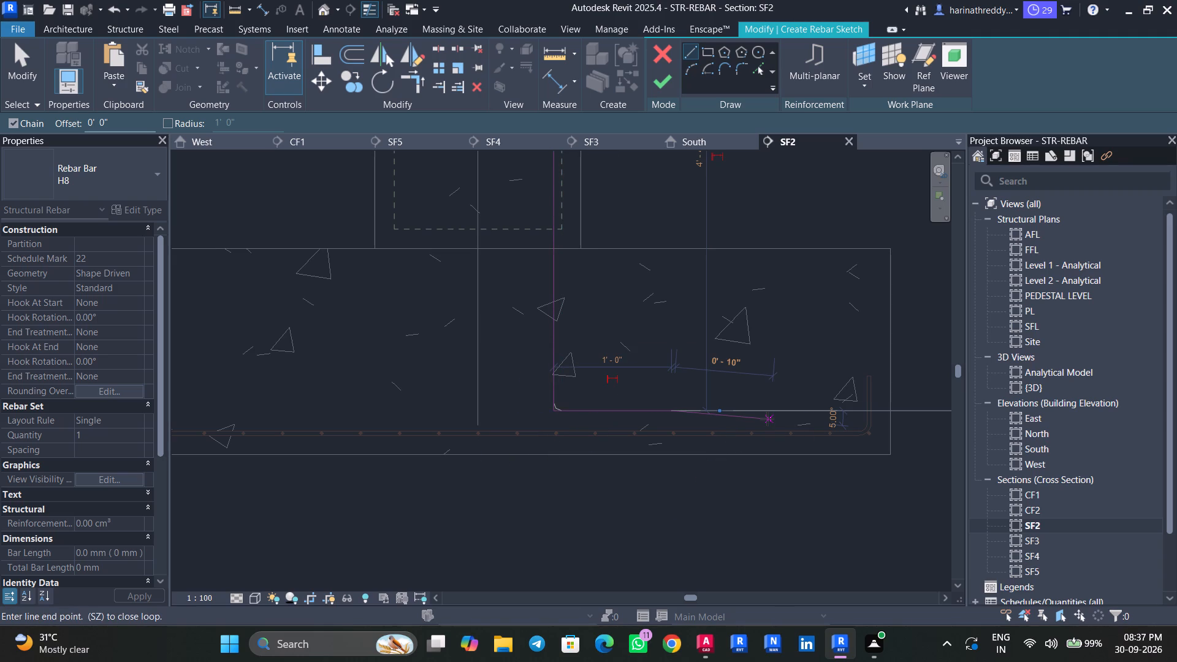
pyautogui.press('Escape')
pyautogui.press('Escape')
pyautogui.click(674, 91)
# Start a second sketched H8 rebar hosted by the SF2 pedestal, beginning near the first bar's top leg.
pyautogui.moveTo(450, 224); pyautogui.dragTo(508, 396, button='middle')
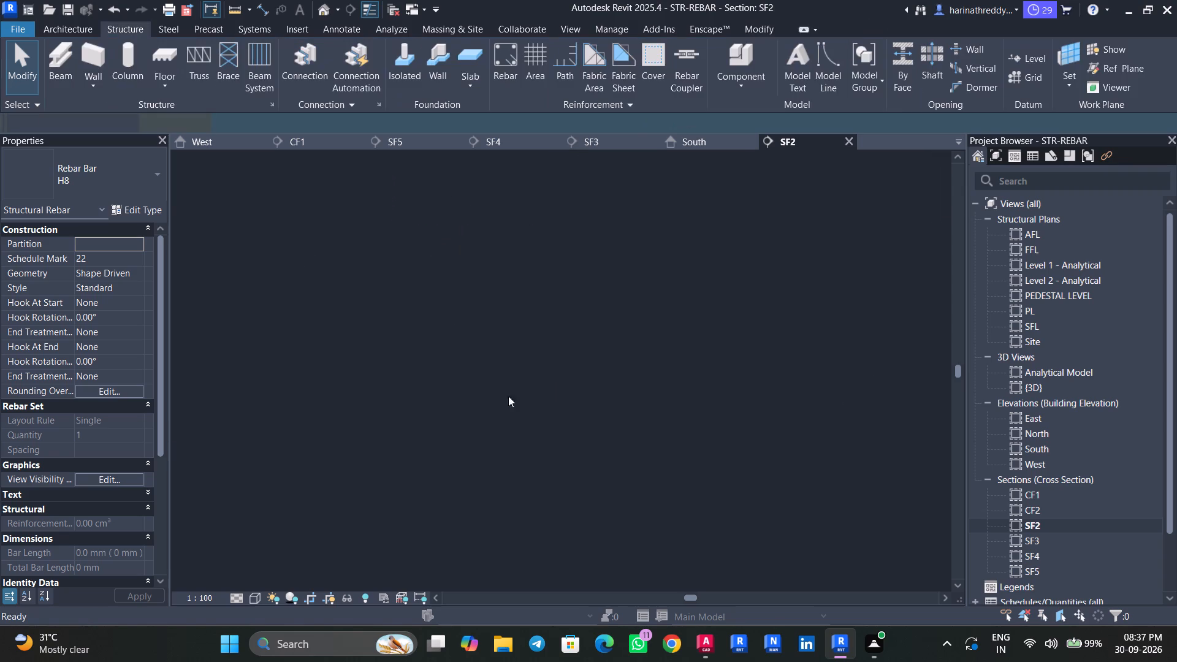
pyautogui.moveTo(508, 396); pyautogui.dragTo(528, 479, button='middle')
pyautogui.scroll(-3, 532, 324)
pyautogui.scroll(5, 565, 245)
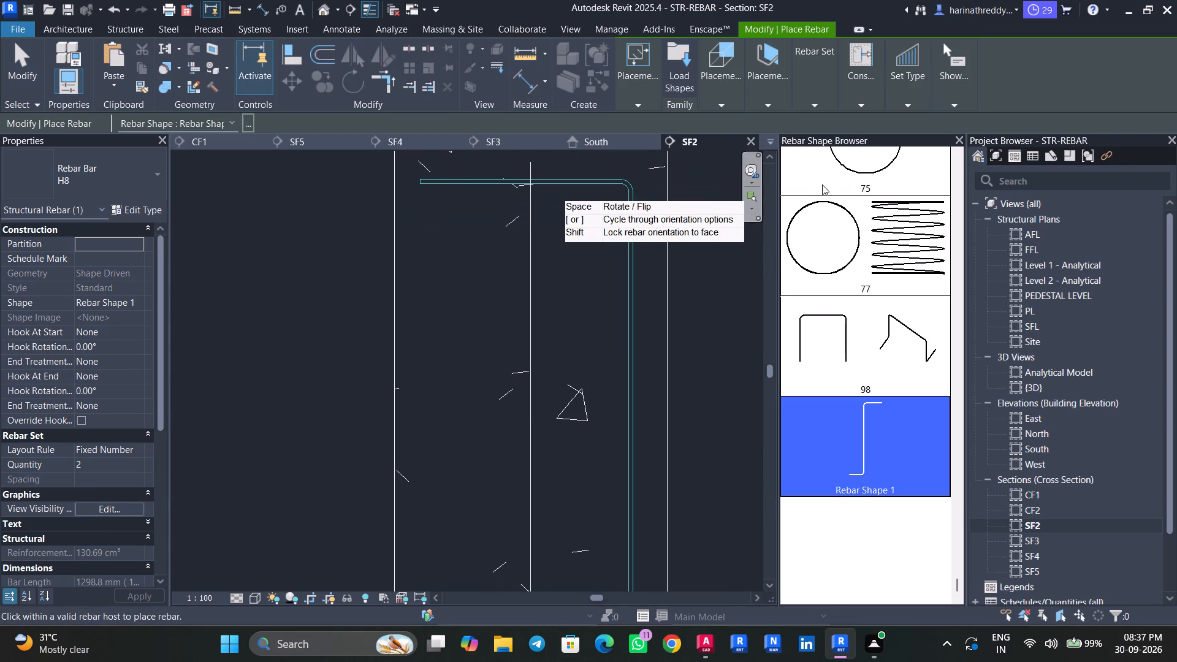
pyautogui.click(639, 102)
pyautogui.click(741, 145)
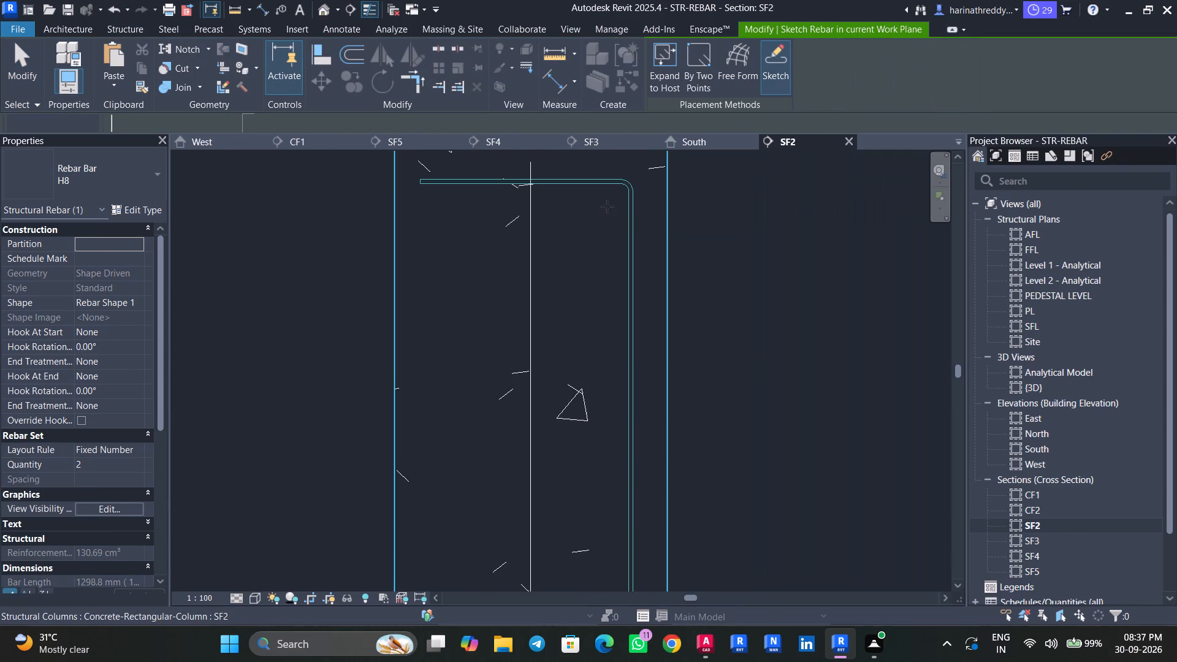
pyautogui.click(672, 215)
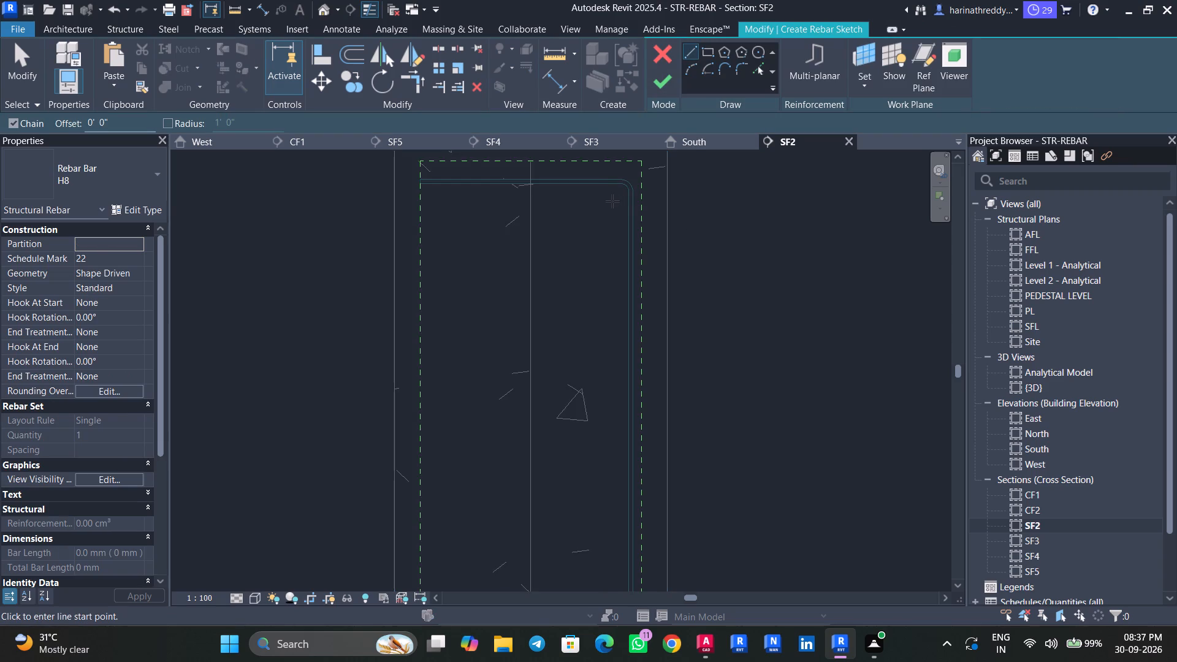
pyautogui.scroll(4, 612, 201)
pyautogui.moveTo(613, 202); pyautogui.dragTo(648, 293, button='middle')
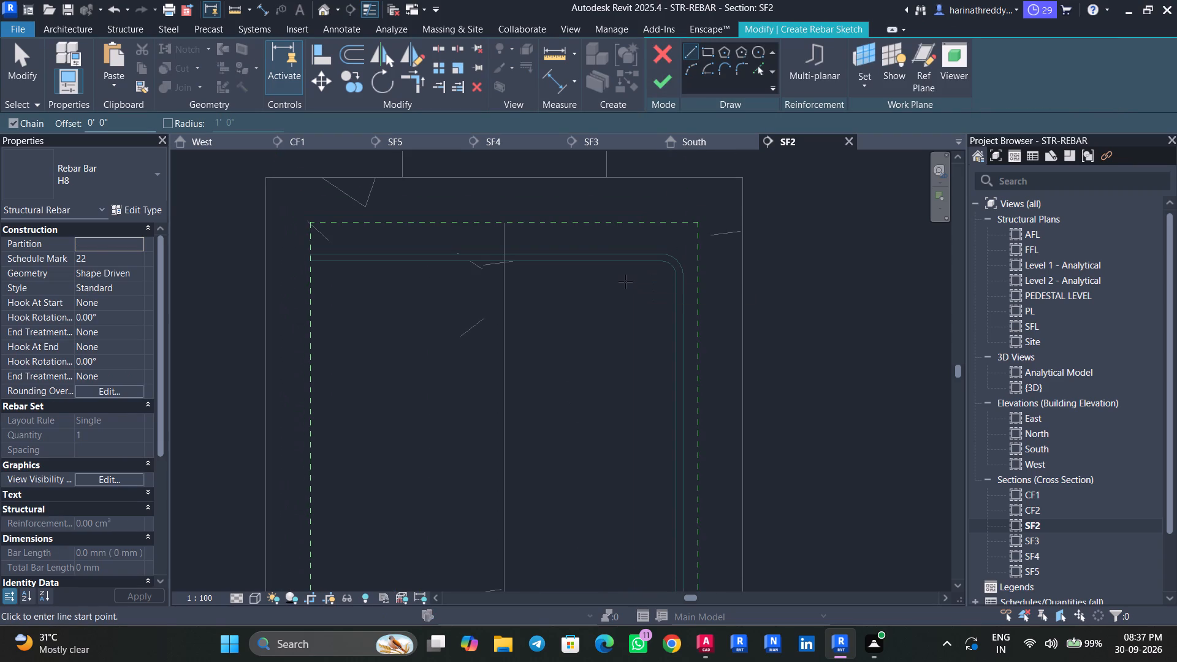
# Examine the pedestal bar arrangement in AutoCAD's typical section of shoe footing.
pyautogui.click(701, 636)
pyautogui.scroll(-3, 393, 341)
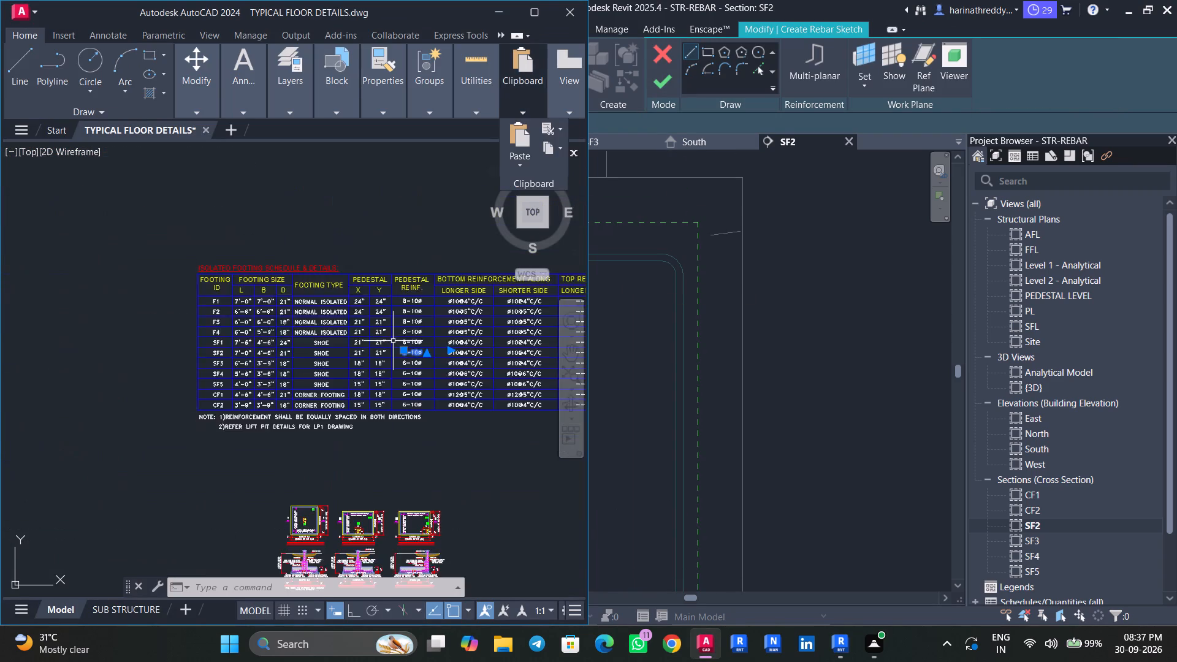
pyautogui.scroll(4, 349, 538)
pyautogui.scroll(2, 421, 229)
pyautogui.moveTo(413, 244); pyautogui.dragTo(275, 409, button='middle')
pyautogui.scroll(1, 384, 363)
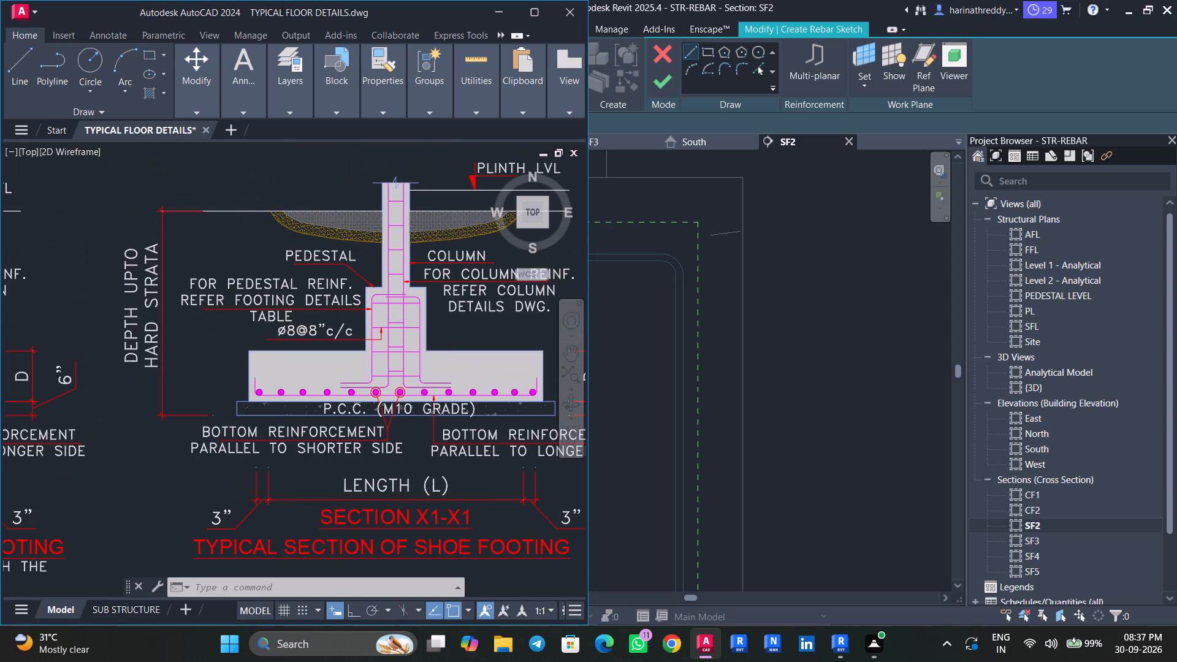
pyautogui.scroll(1, 384, 363)
pyautogui.moveTo(381, 367); pyautogui.dragTo(352, 410, button='middle')
pyautogui.moveTo(390, 344); pyautogui.dragTo(372, 377, button='middle')
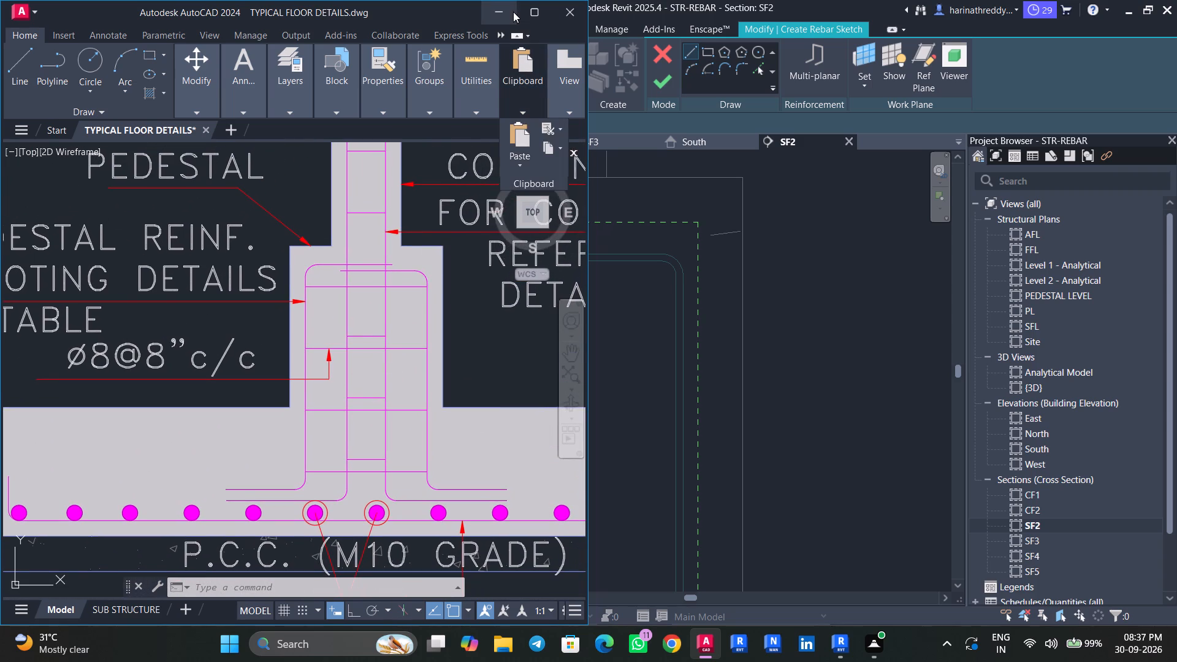
pyautogui.click(513, 12)
# Sketch the second pedestal bar's horizontal top leg about 9 1/4" long and its vertical leg down to just above the bottom footing bars.
pyautogui.click(558, 279)
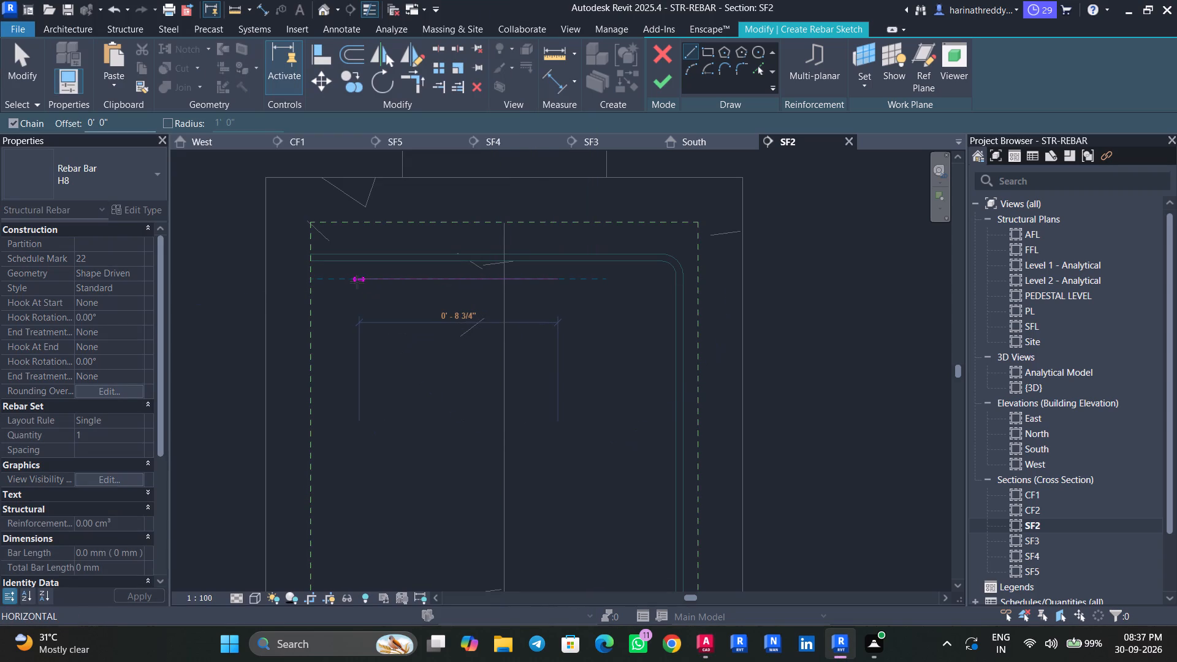
pyautogui.click(346, 281)
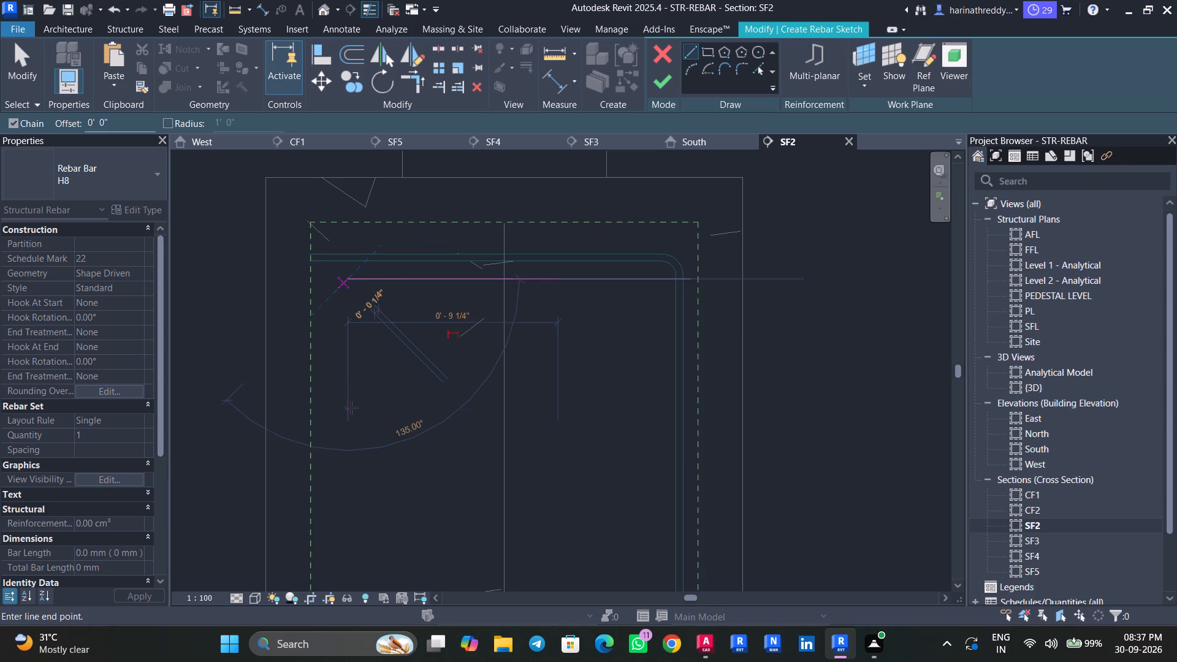
pyautogui.scroll(-6, 345, 441)
pyautogui.moveTo(345, 441); pyautogui.dragTo(367, 187, button='middle')
pyautogui.moveTo(363, 405); pyautogui.dragTo(380, 244, button='middle')
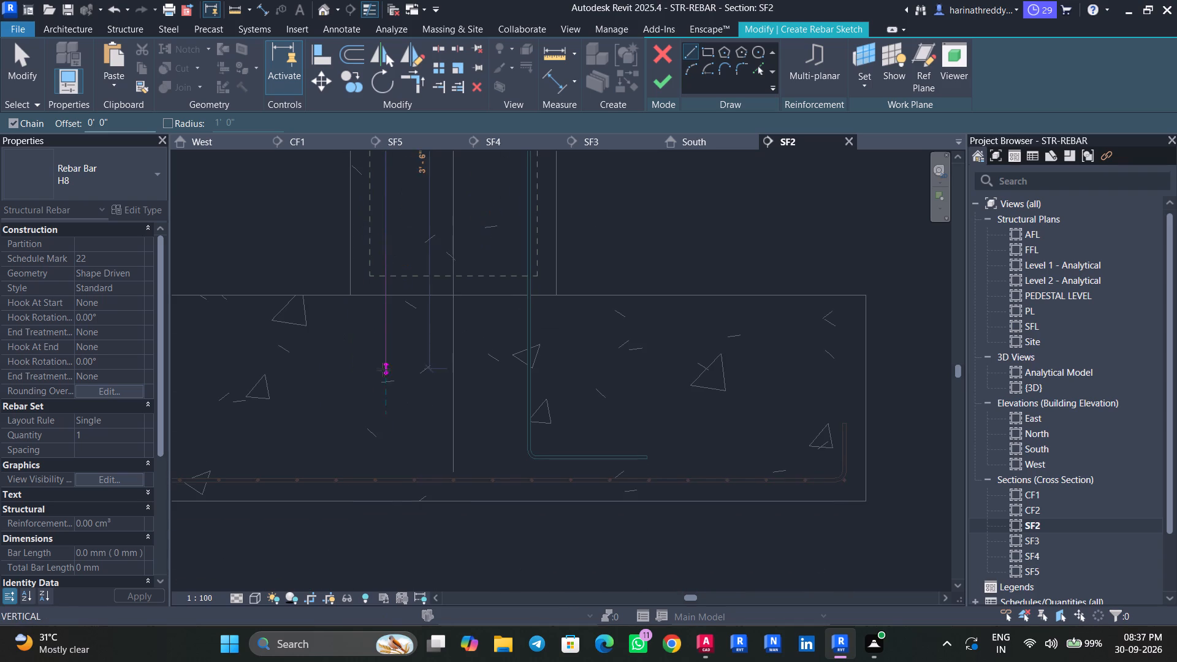
pyautogui.scroll(3, 381, 439)
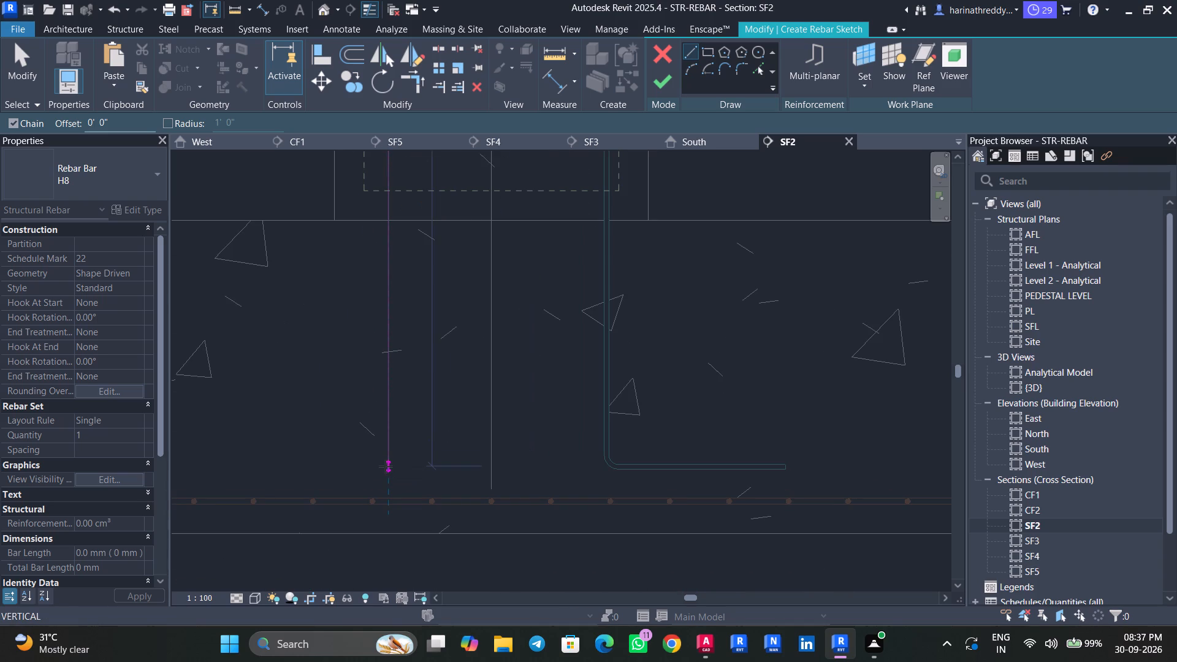
pyautogui.click(386, 463)
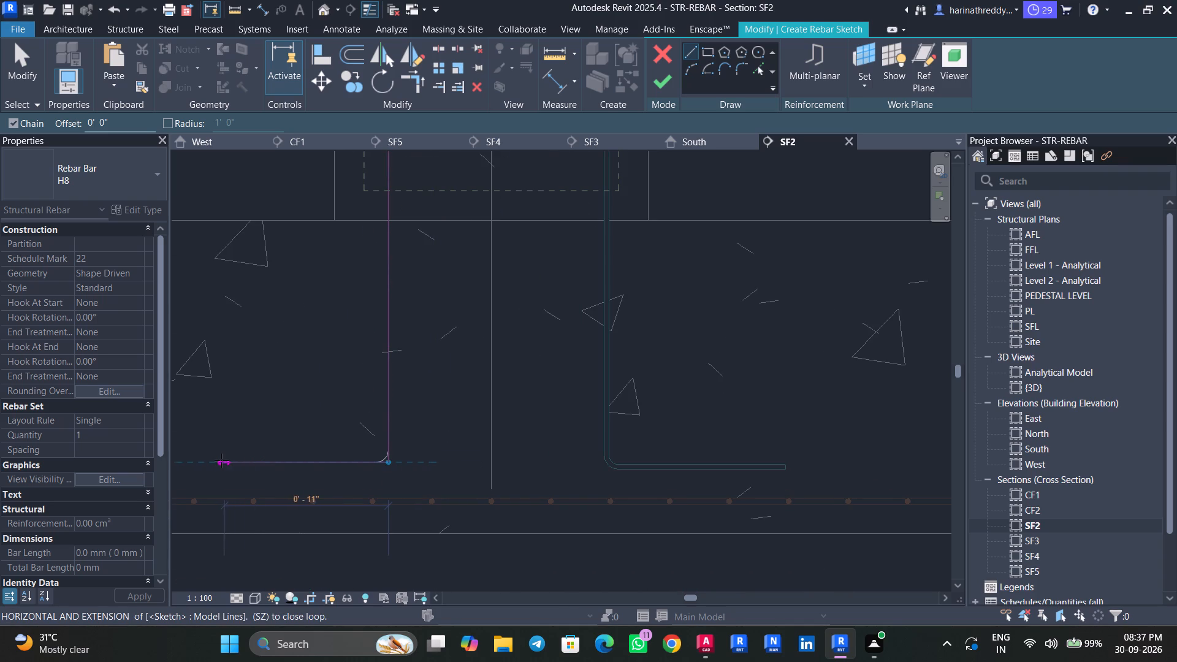
# Add a 1' outward bottom leg to the second pedestal bar and finish the sketch.
pyautogui.write("1'")
pyautogui.press('Return')
pyautogui.press('Escape')
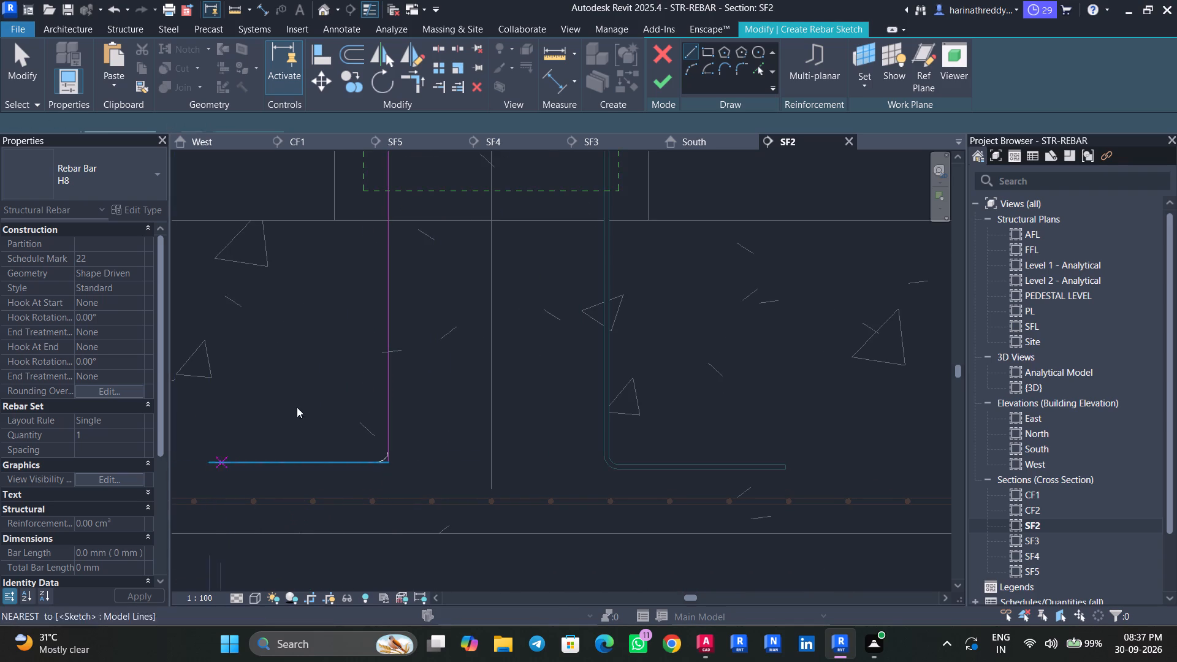
pyautogui.press('Escape')
pyautogui.press('Escape')
pyautogui.scroll(-5, 394, 348)
pyautogui.moveTo(448, 277); pyautogui.dragTo(455, 535, button='middle')
pyautogui.click(666, 88)
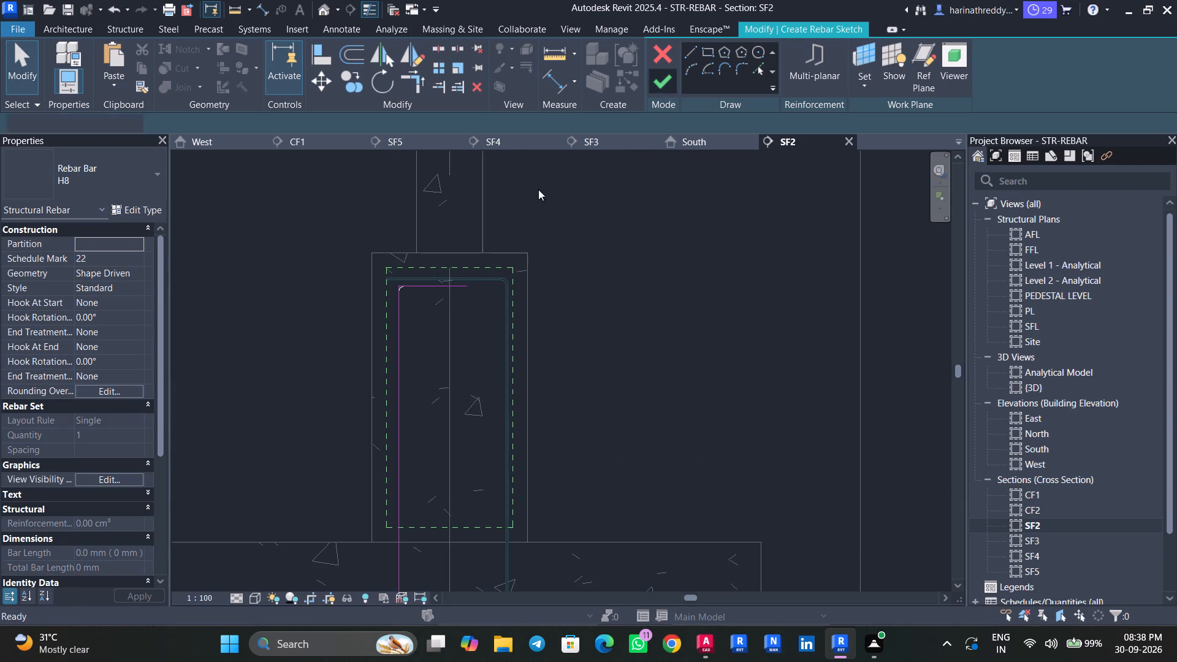
pyautogui.press('Escape')
pyautogui.press('Escape')
# Shorten the first pedestal bar's top leg to about 290 mm so that it stops short of the opposite vertical leg.
pyautogui.click(427, 278)
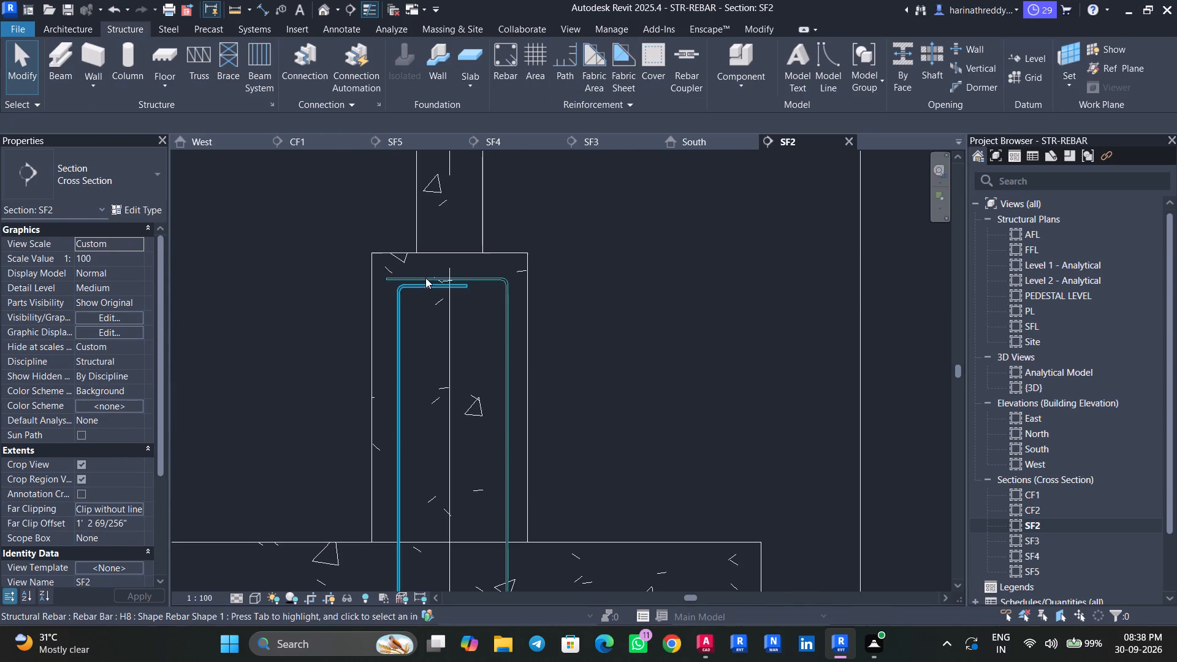
pyautogui.scroll(4, 411, 275)
pyautogui.press('Escape')
pyautogui.press('Escape')
pyautogui.click(385, 281)
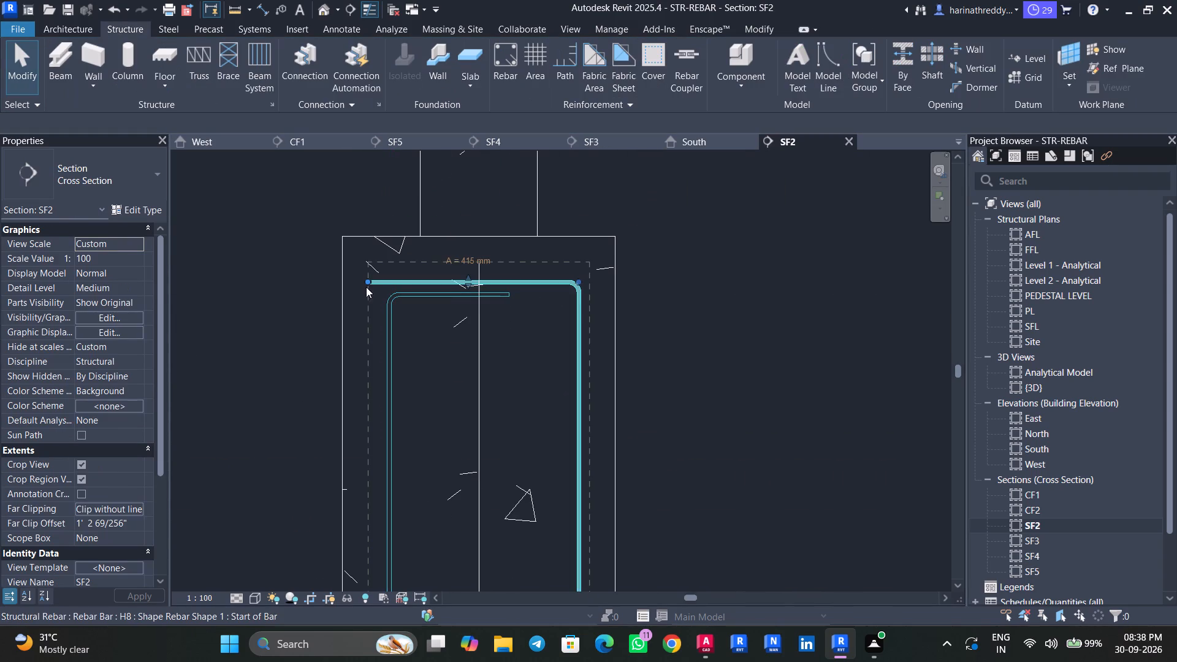
pyautogui.scroll(5, 365, 287)
pyautogui.moveTo(370, 278); pyautogui.dragTo(524, 279)
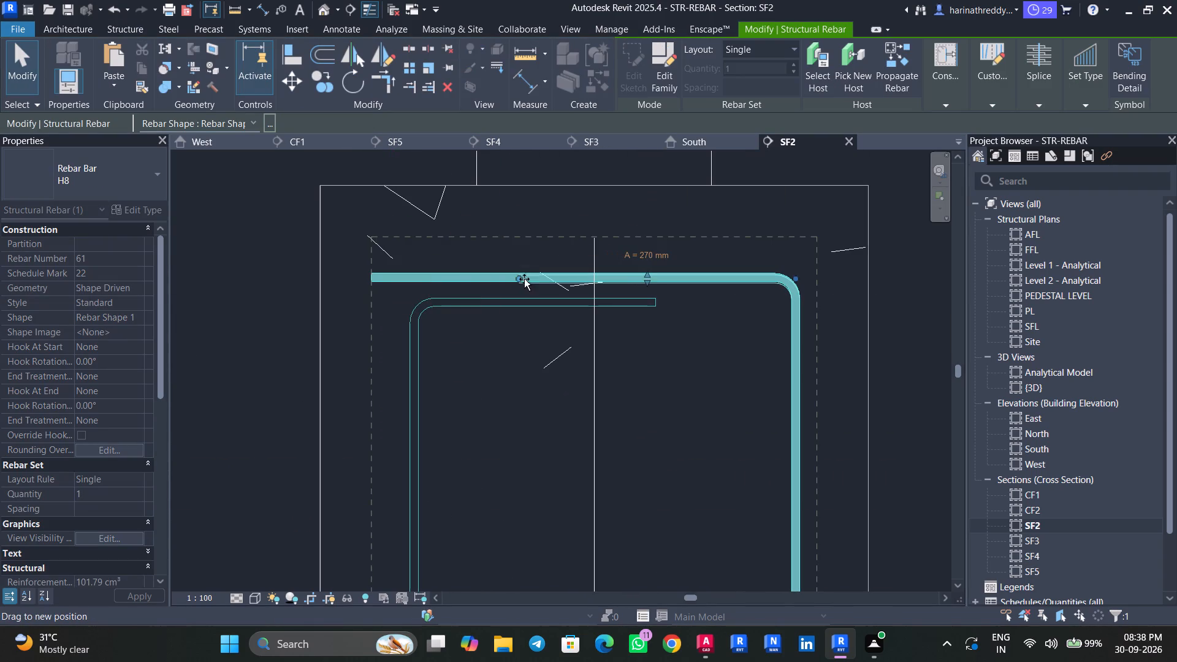
pyautogui.moveTo(524, 279); pyautogui.dragTo(499, 279)
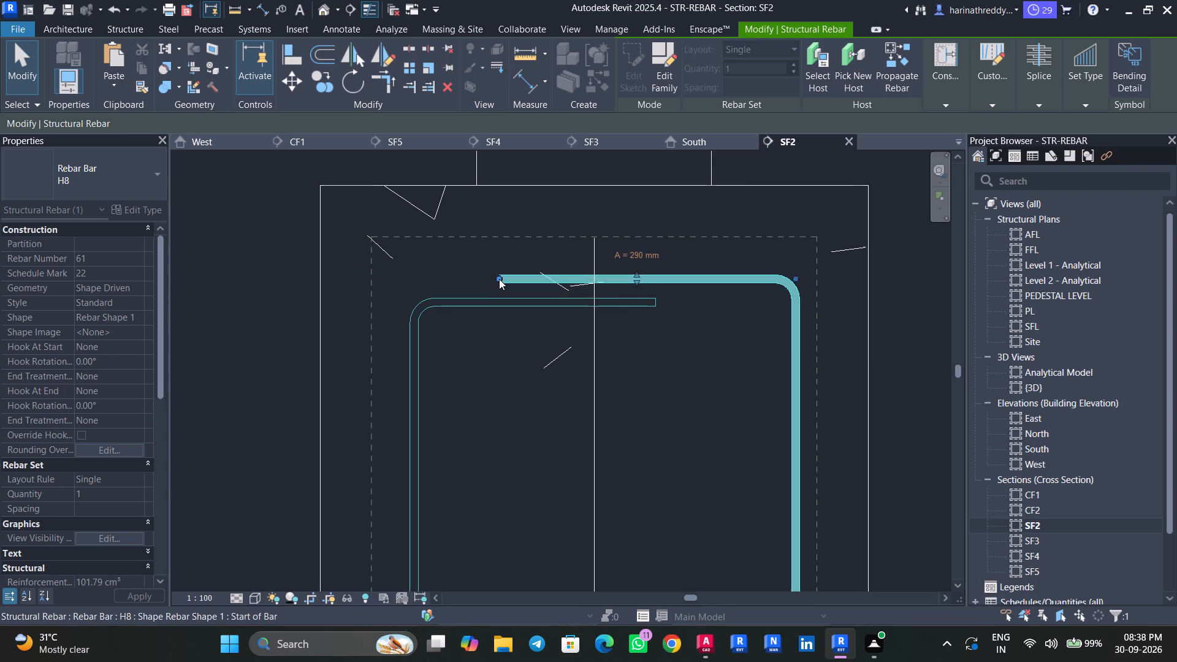
pyautogui.press('Escape')
pyautogui.press('Escape')
# Set the second pedestal bar, with the lower top leg, to a Fixed Number layout with quantity 8.
pyautogui.moveTo(595, 368); pyautogui.dragTo(493, 341, button='middle')
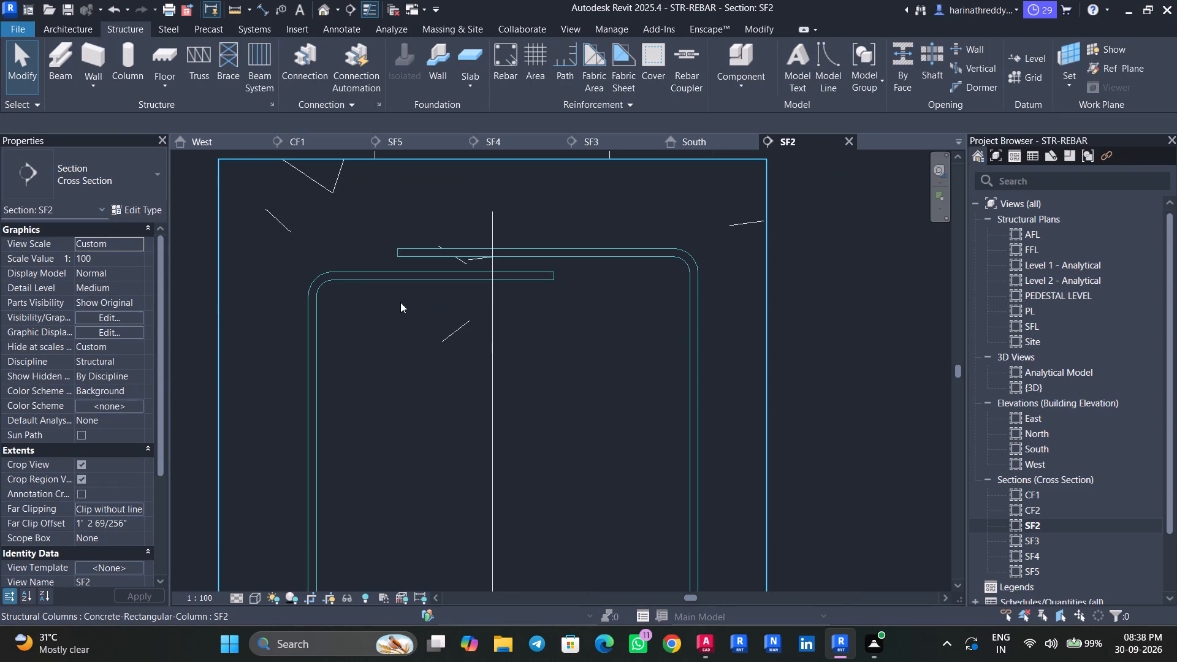
pyautogui.click(412, 280)
pyautogui.click(140, 475)
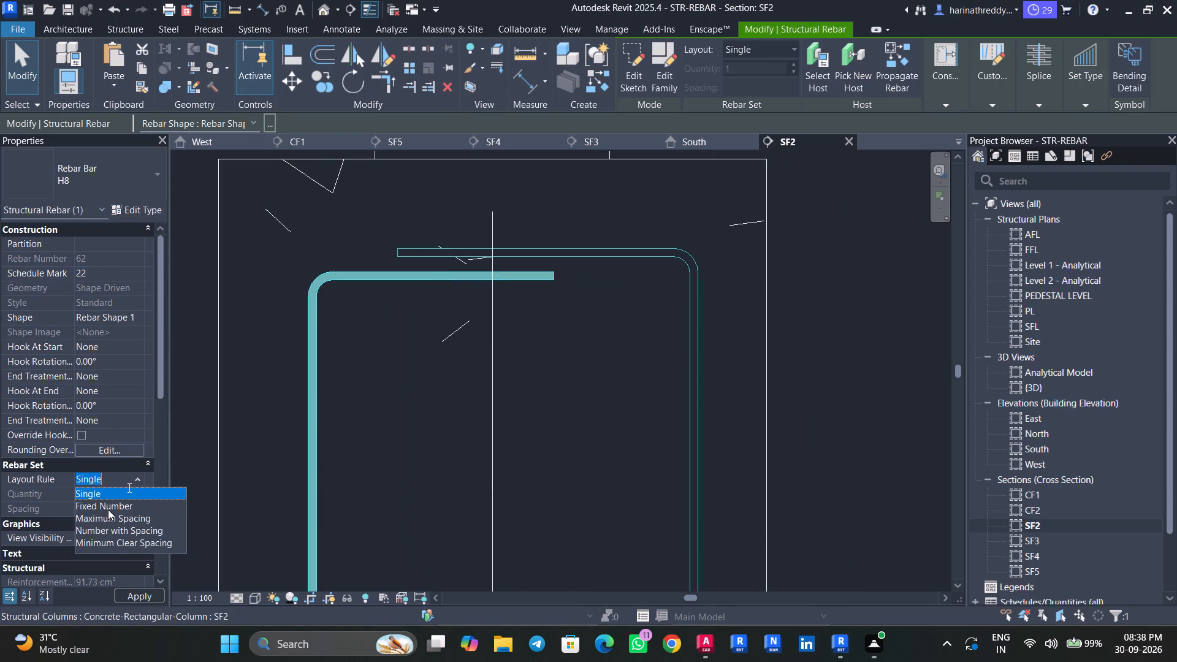
pyautogui.click(108, 509)
pyautogui.click(115, 492)
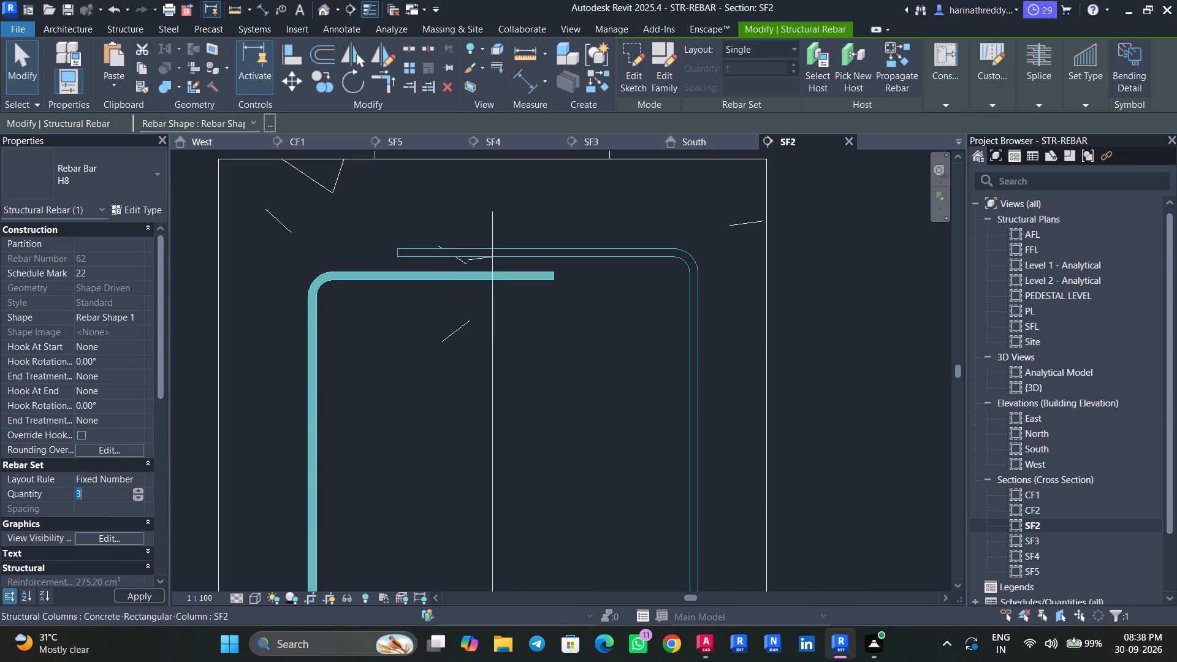
pyautogui.press('8')
pyautogui.press('Escape')
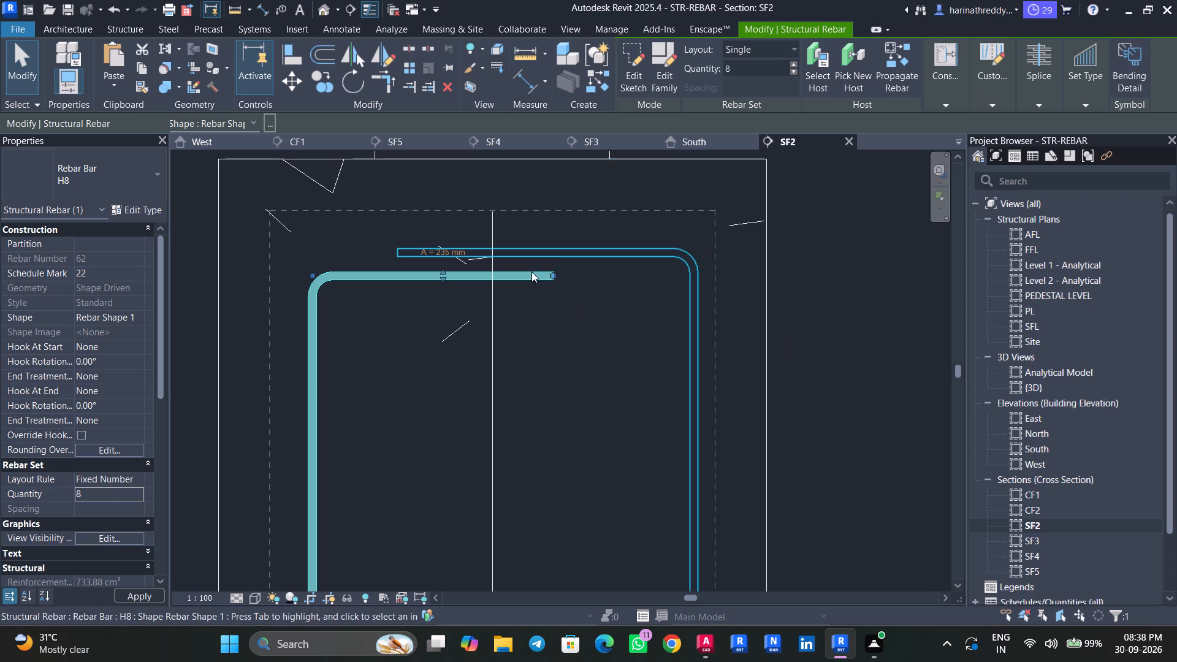
# Set the first pedestal bar, with the upper top leg, to a Fixed Number layout with quantity 8.
pyautogui.click(554, 256)
pyautogui.click(139, 477)
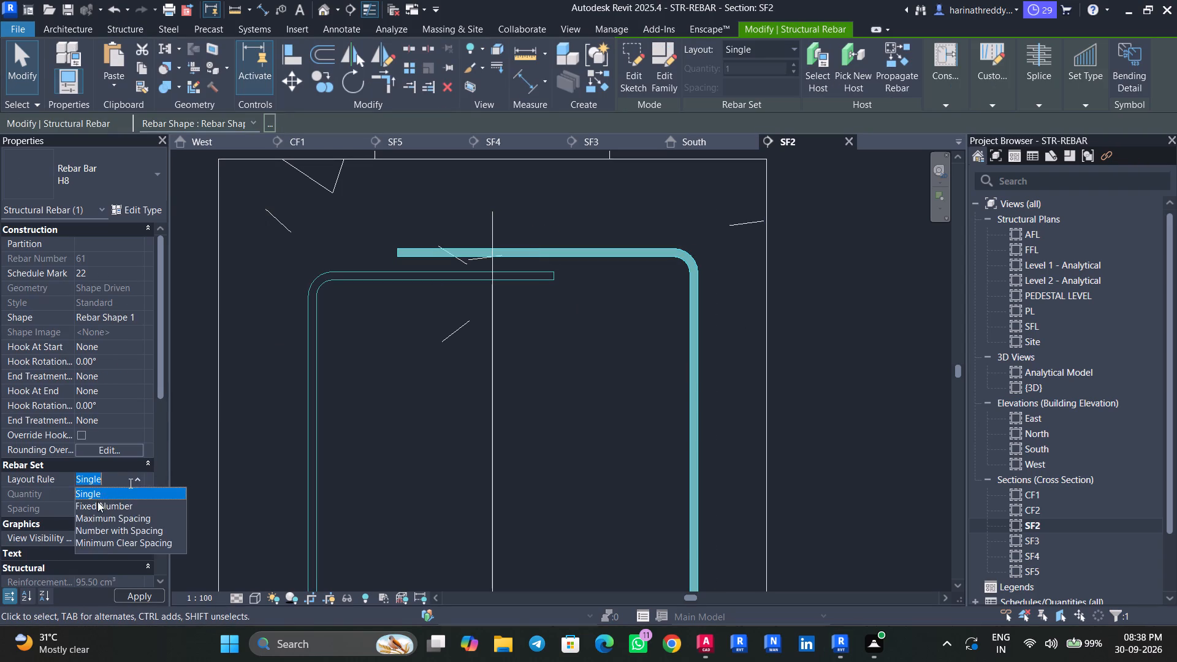
pyautogui.click(99, 505)
pyautogui.click(108, 491)
pyautogui.press('8')
pyautogui.press('Escape')
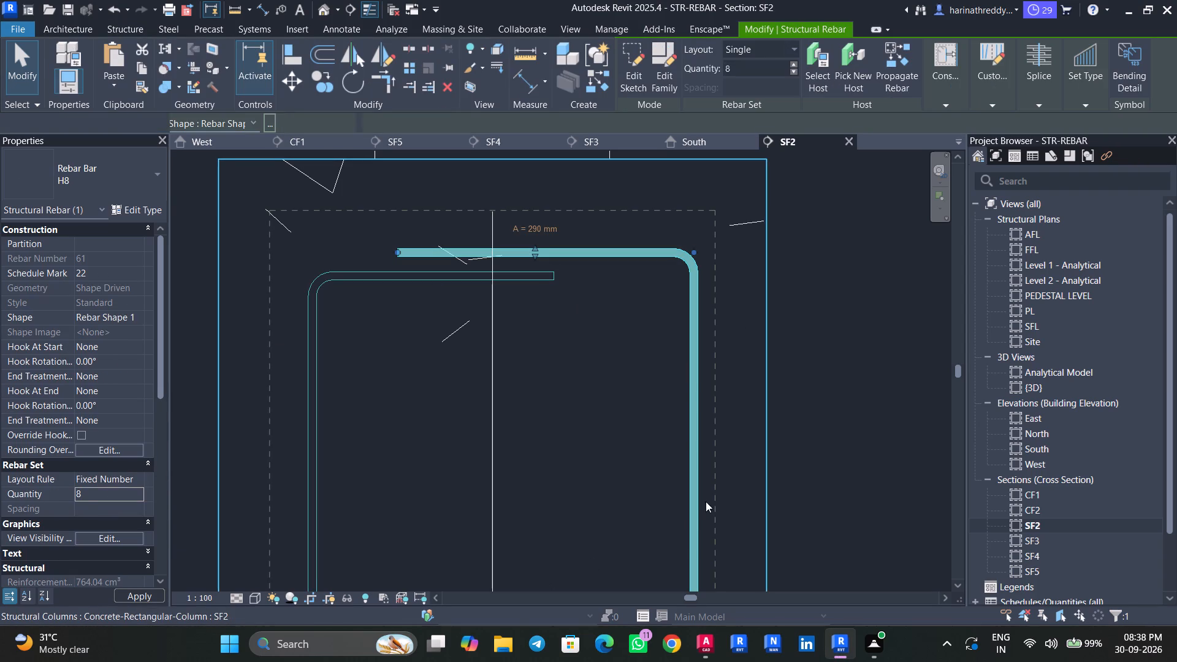
pyautogui.press('Escape')
# In AutoCAD, examine the shoe-footing plan and section and the pedestal reinforcement in the footing schedule.
pyautogui.click(701, 642)
pyautogui.scroll(-1, 273, 385)
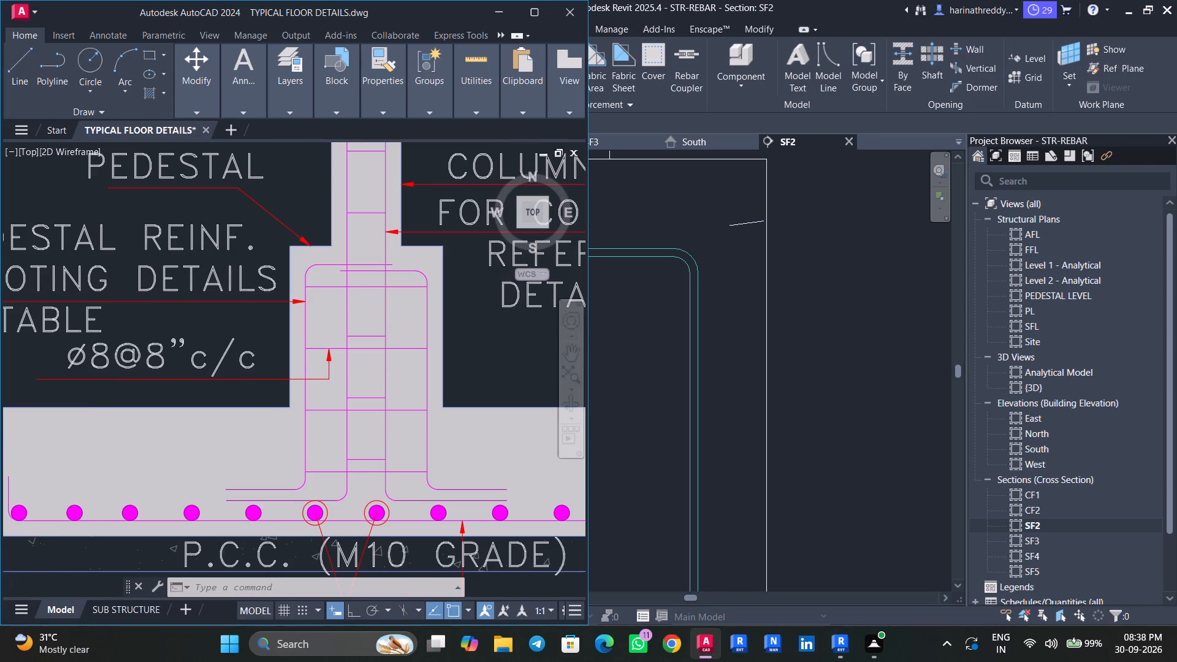
pyautogui.scroll(-6, 273, 385)
pyautogui.moveTo(278, 363); pyautogui.dragTo(313, 448, button='middle')
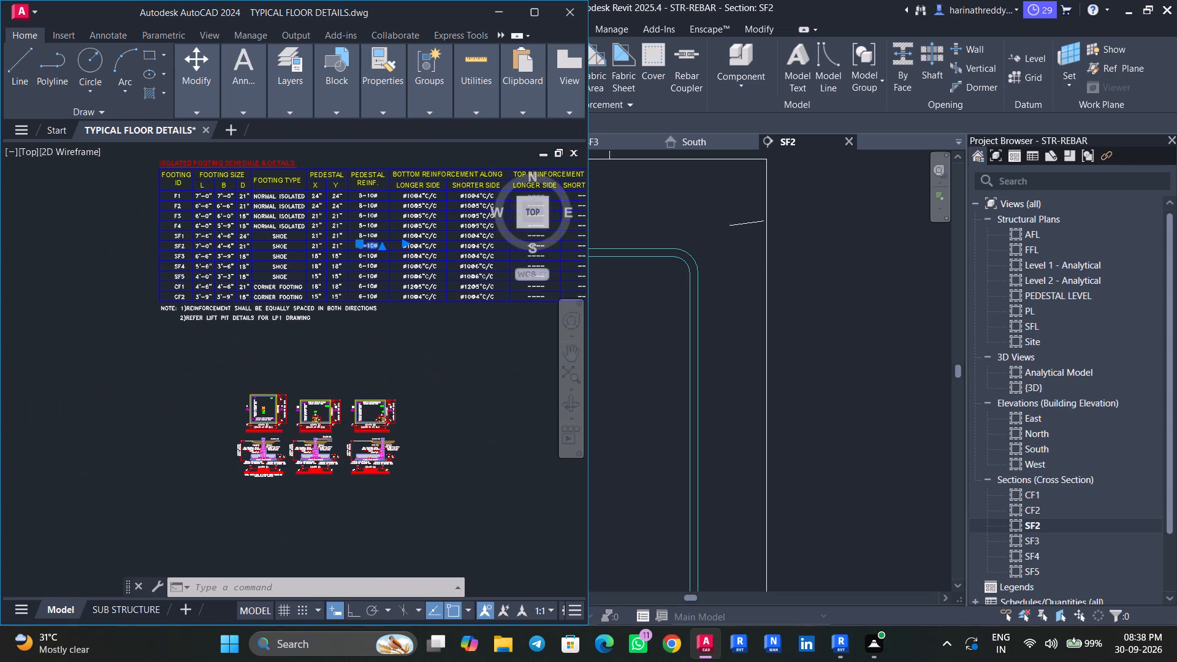
pyautogui.moveTo(313, 448); pyautogui.dragTo(314, 449, button='middle')
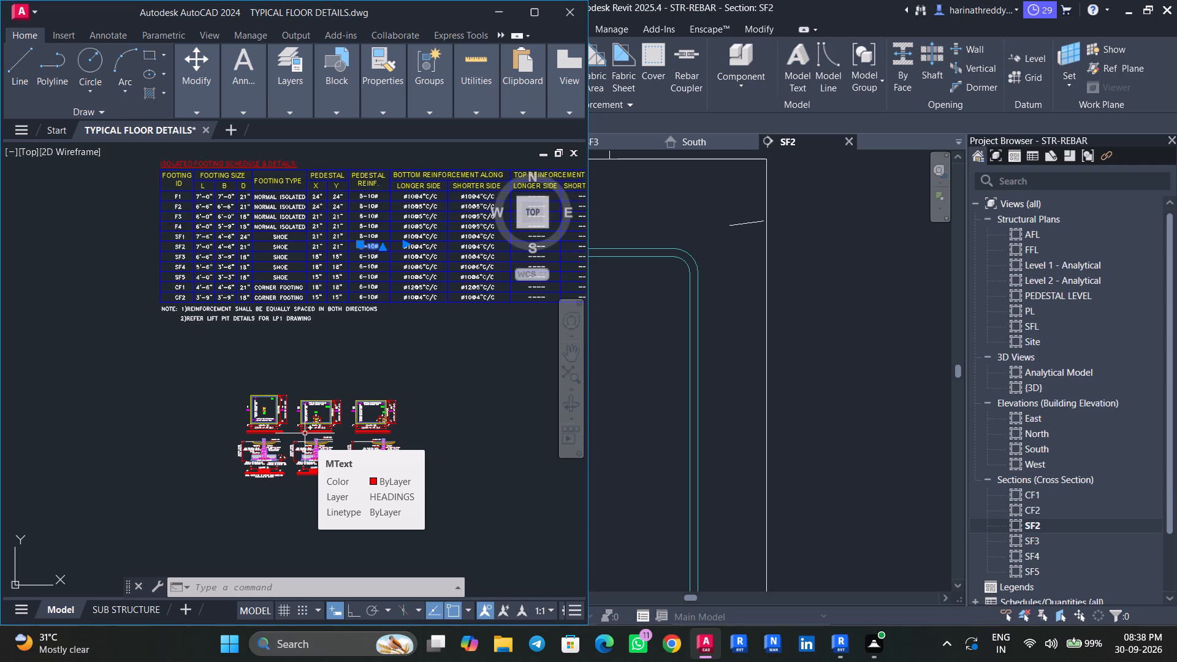
pyautogui.scroll(5, 337, 392)
pyautogui.moveTo(324, 438); pyautogui.dragTo(350, 259, button='middle')
pyautogui.scroll(1, 350, 259)
pyautogui.moveTo(340, 370); pyautogui.dragTo(453, 223, button='middle')
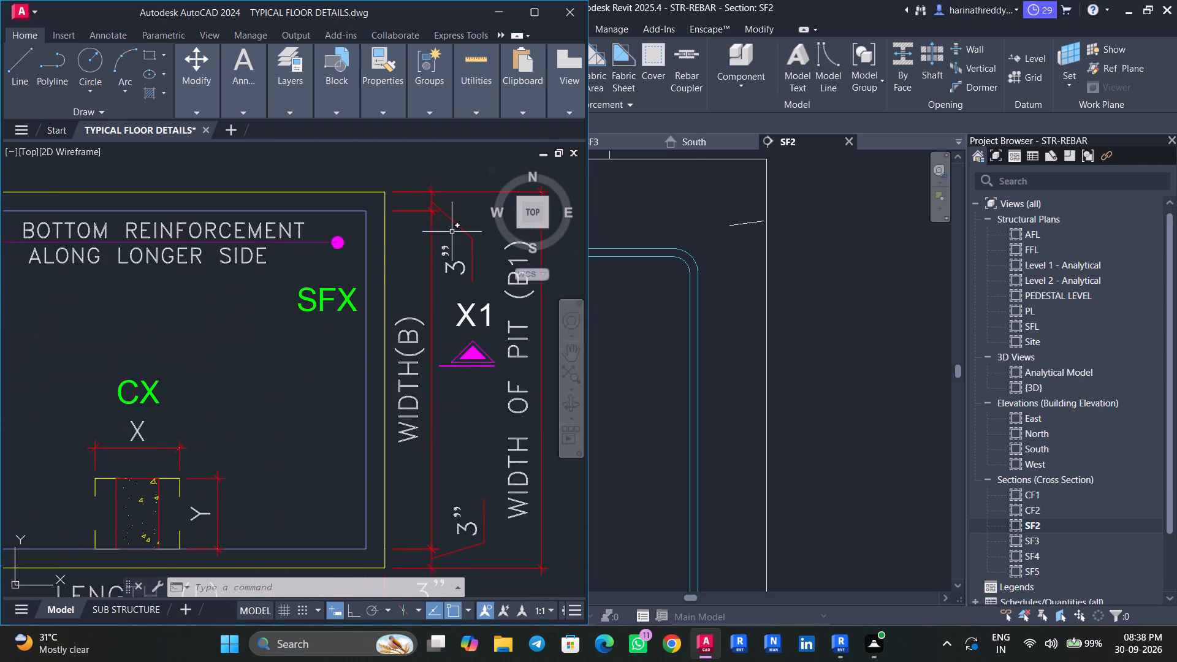
pyautogui.scroll(1, 366, 354)
pyautogui.scroll(-3, 366, 354)
pyautogui.moveTo(328, 397); pyautogui.dragTo(361, 237, button='middle')
pyautogui.scroll(2, 314, 457)
pyautogui.moveTo(352, 433); pyautogui.dragTo(349, 388, button='middle')
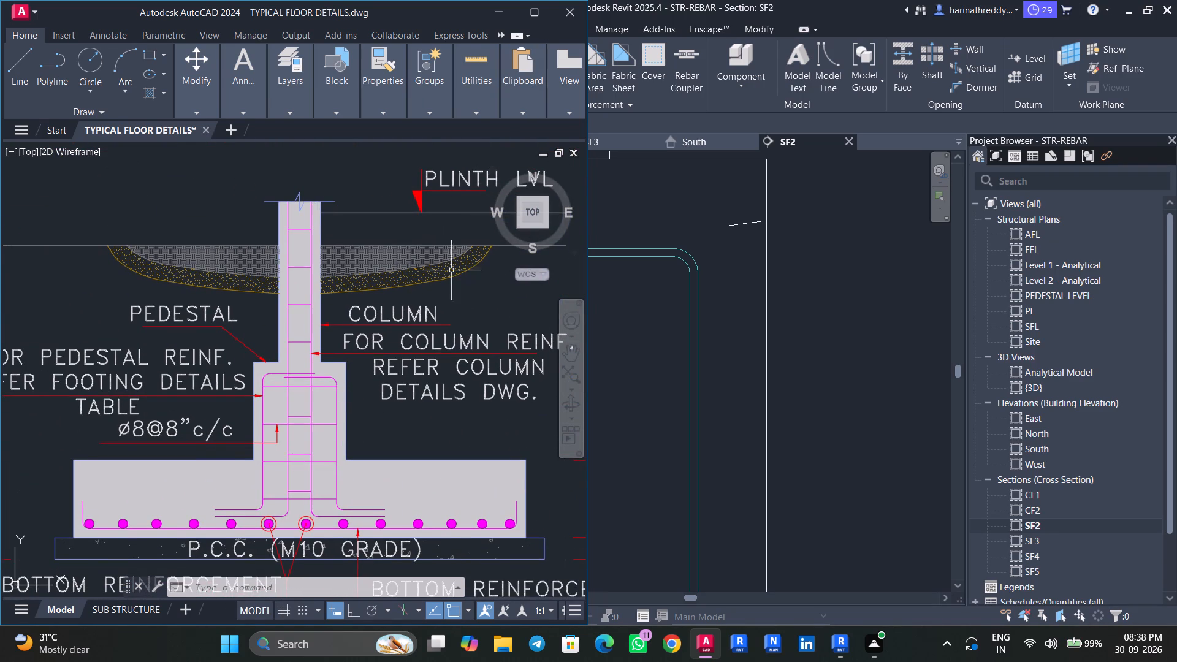
pyautogui.scroll(-3, 410, 328)
pyautogui.moveTo(368, 324); pyautogui.dragTo(387, 499, button='middle')
pyautogui.scroll(-5, 379, 437)
pyautogui.scroll(5, 373, 332)
pyautogui.moveTo(406, 362); pyautogui.dragTo(198, 410, button='middle')
pyautogui.scroll(-1, 203, 411)
pyautogui.scroll(1, 203, 411)
pyautogui.scroll(-1, 203, 411)
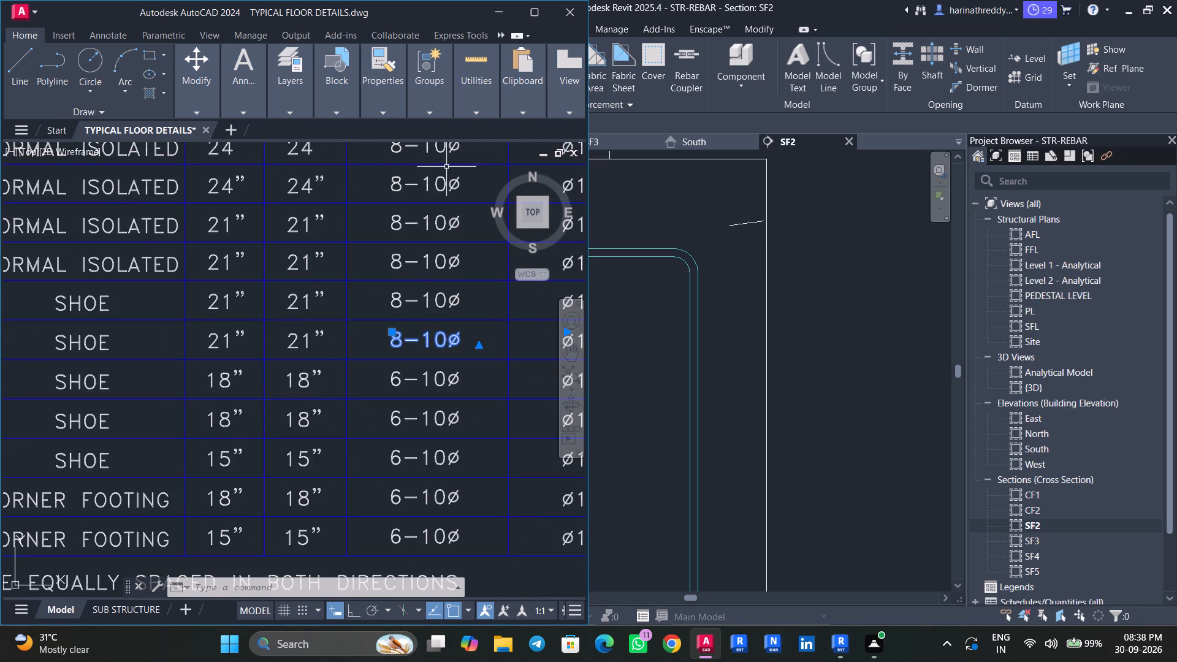
pyautogui.click(500, 14)
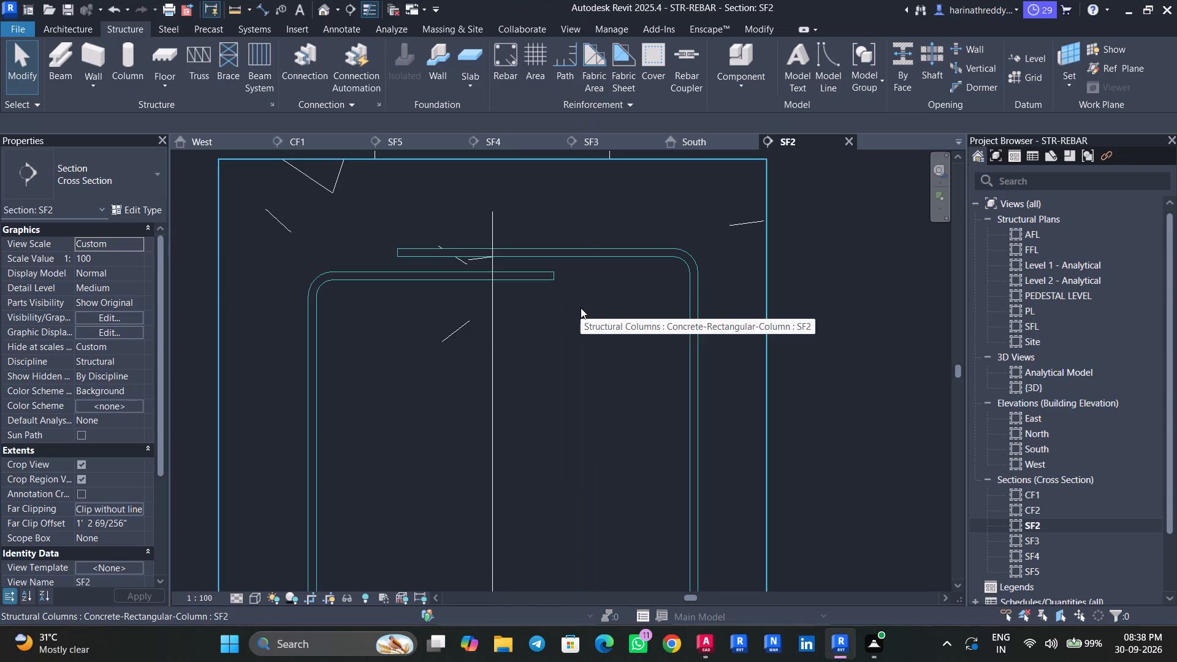
# Back in Revit, select all instances of the H8 rebar and show them unobscured in the {3D} view.
pyautogui.press('Escape')
pyautogui.press('Escape')
pyautogui.click(591, 254)
pyautogui.write('SA')
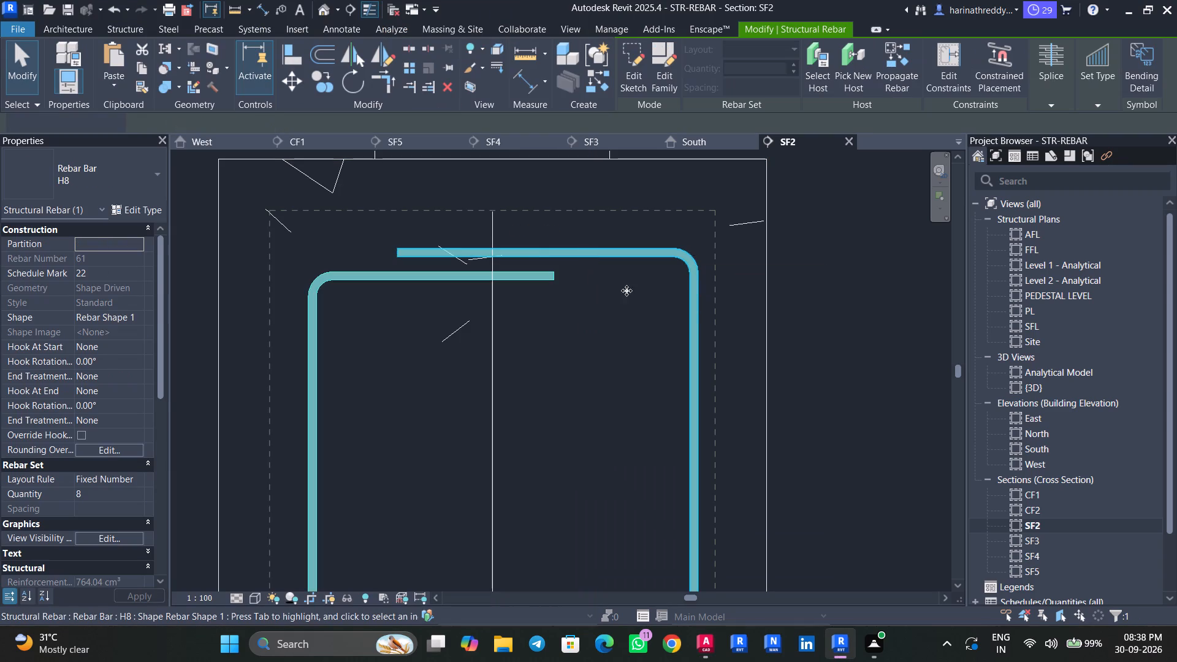
pyautogui.click(129, 546)
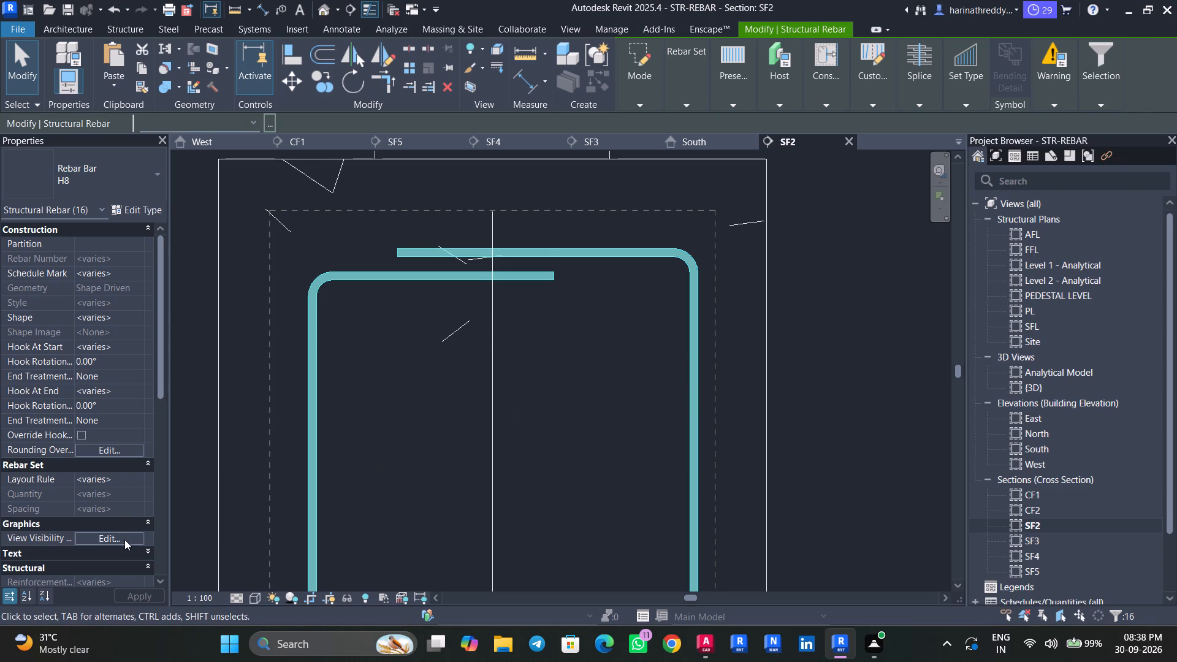
pyautogui.click(124, 538)
pyautogui.click(704, 286)
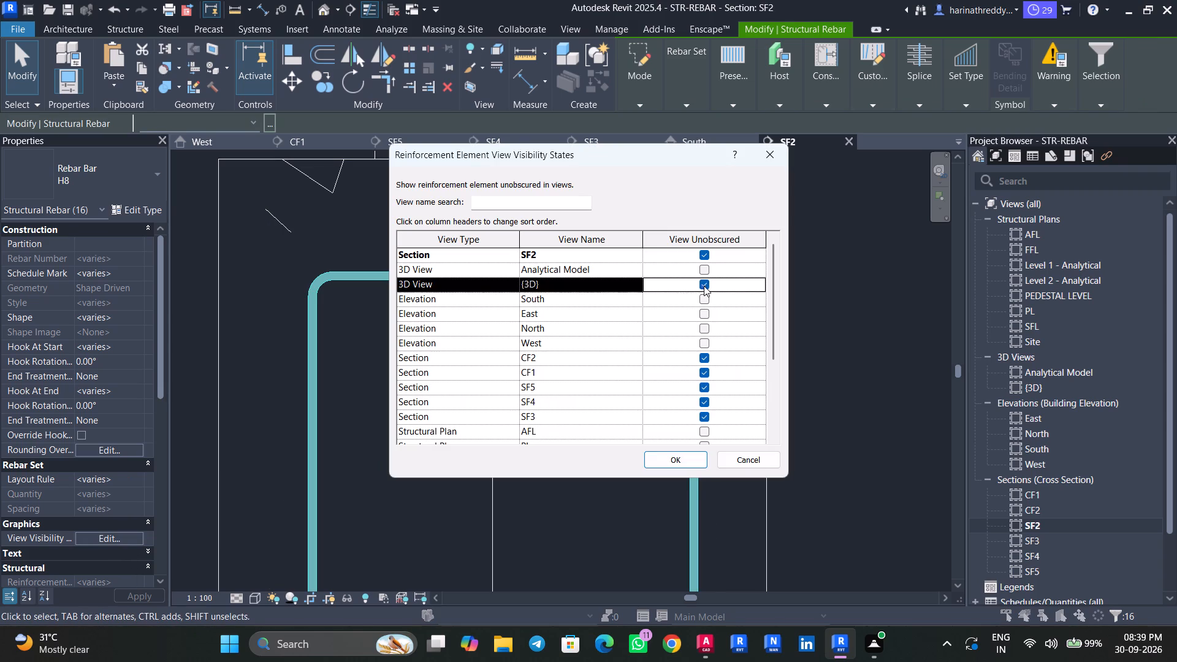
pyautogui.click(682, 461)
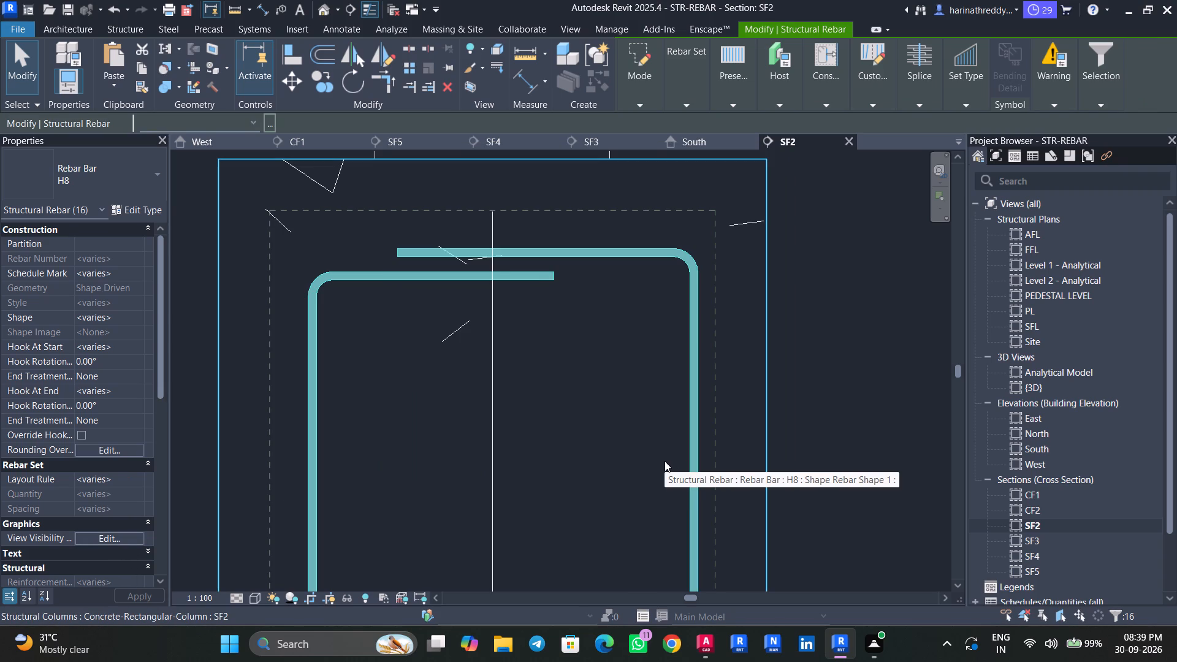
pyautogui.press('Escape')
pyautogui.press('Escape')
pyautogui.press('Escape')
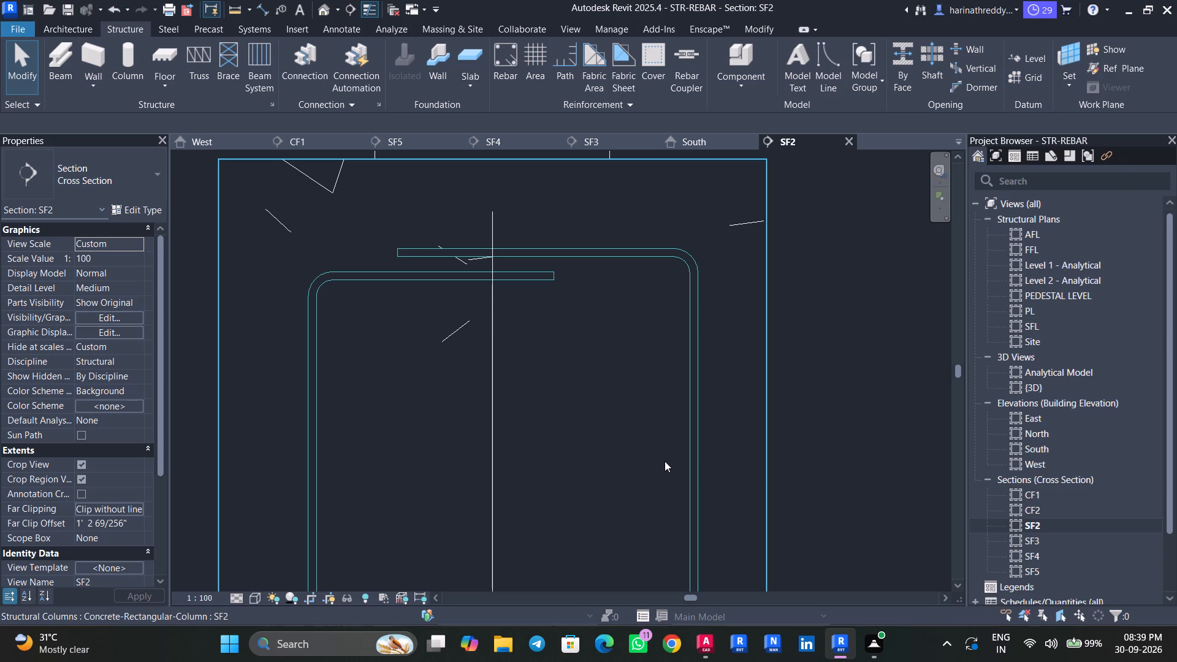
# Select all H8 rebar instances again and review their view visibility states.
pyautogui.scroll(-1, 665, 461)
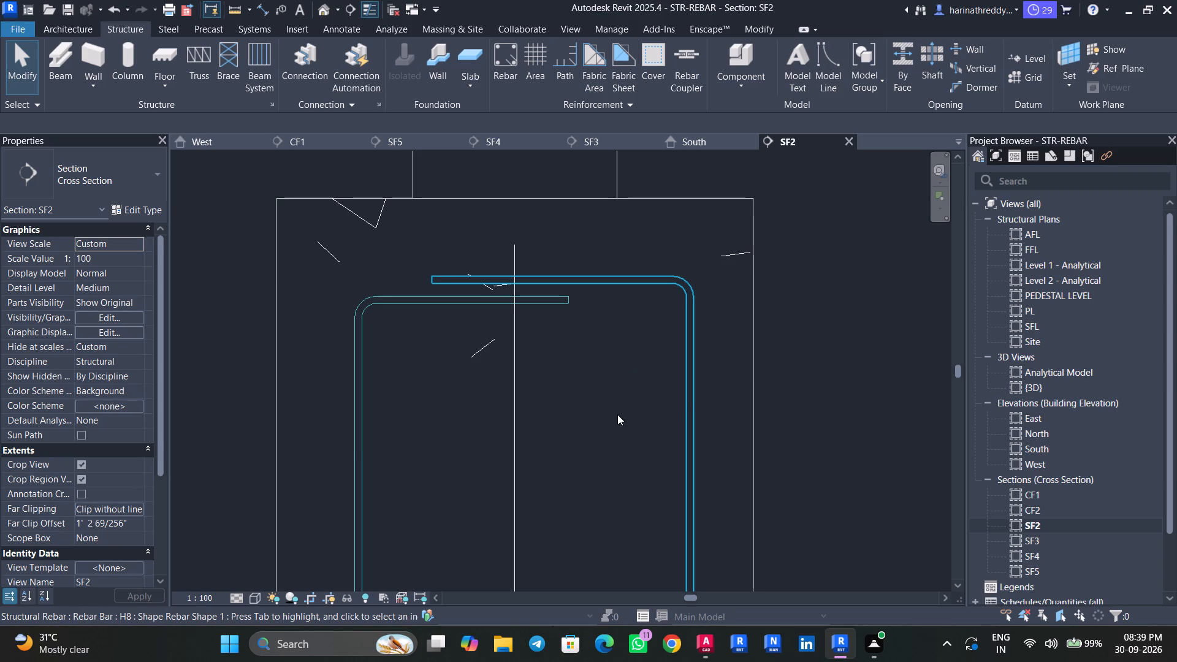
pyautogui.click(695, 395)
pyautogui.write('SA')
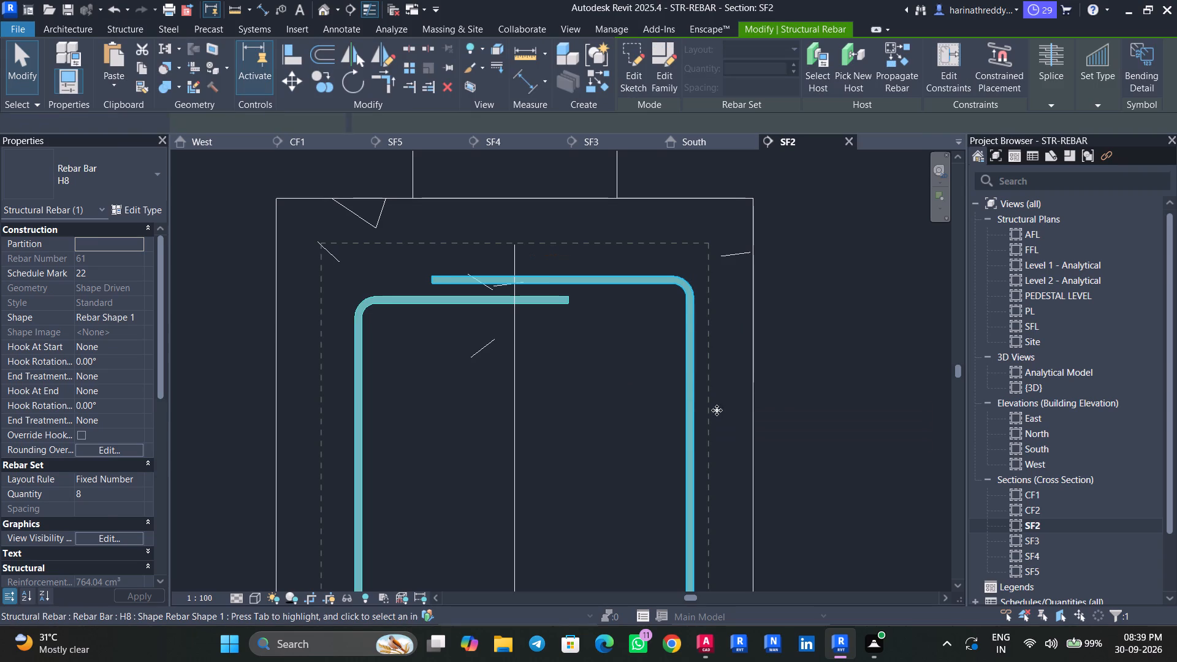
pyautogui.click(120, 538)
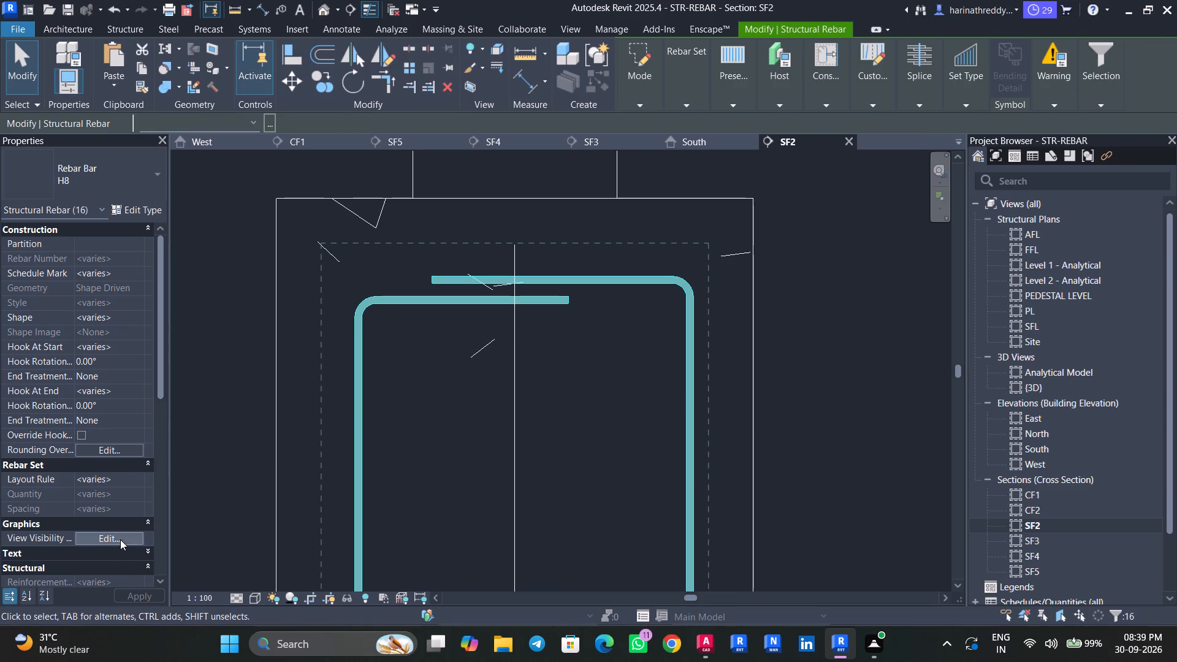
pyautogui.click(775, 150)
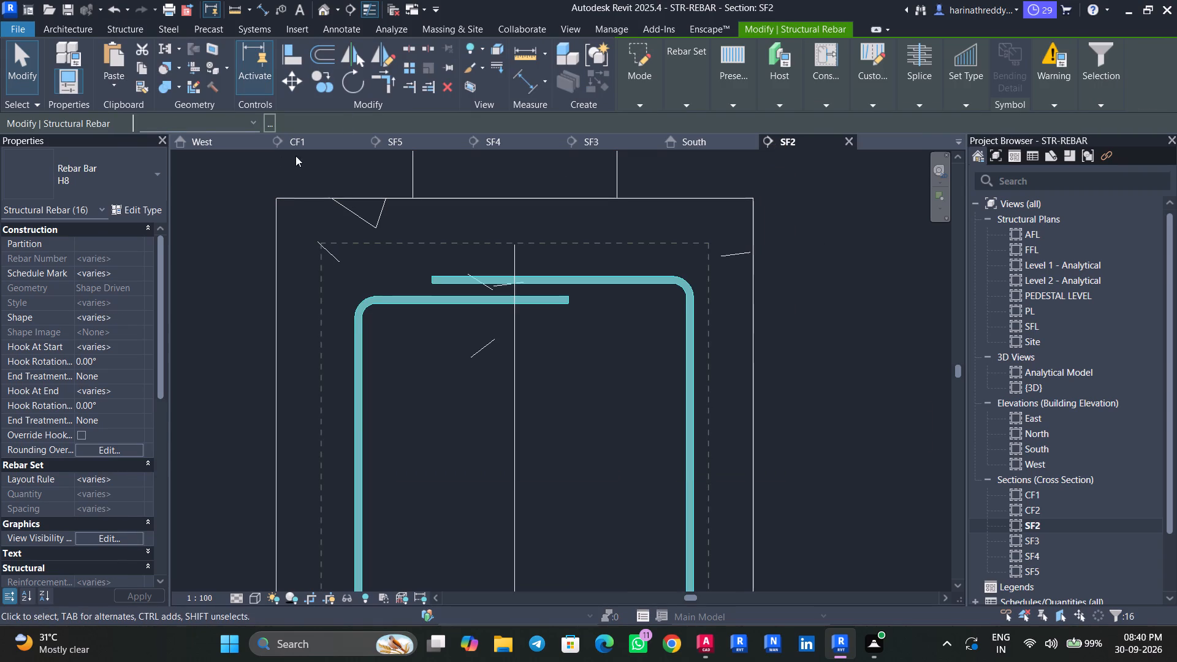
# Open the 3D view and examine the new H8 pedestal bars within the SF2 footing.
pyautogui.click(323, 15)
pyautogui.scroll(-1, 448, 378)
pyautogui.scroll(5, 450, 376)
pyautogui.scroll(1, 835, 508)
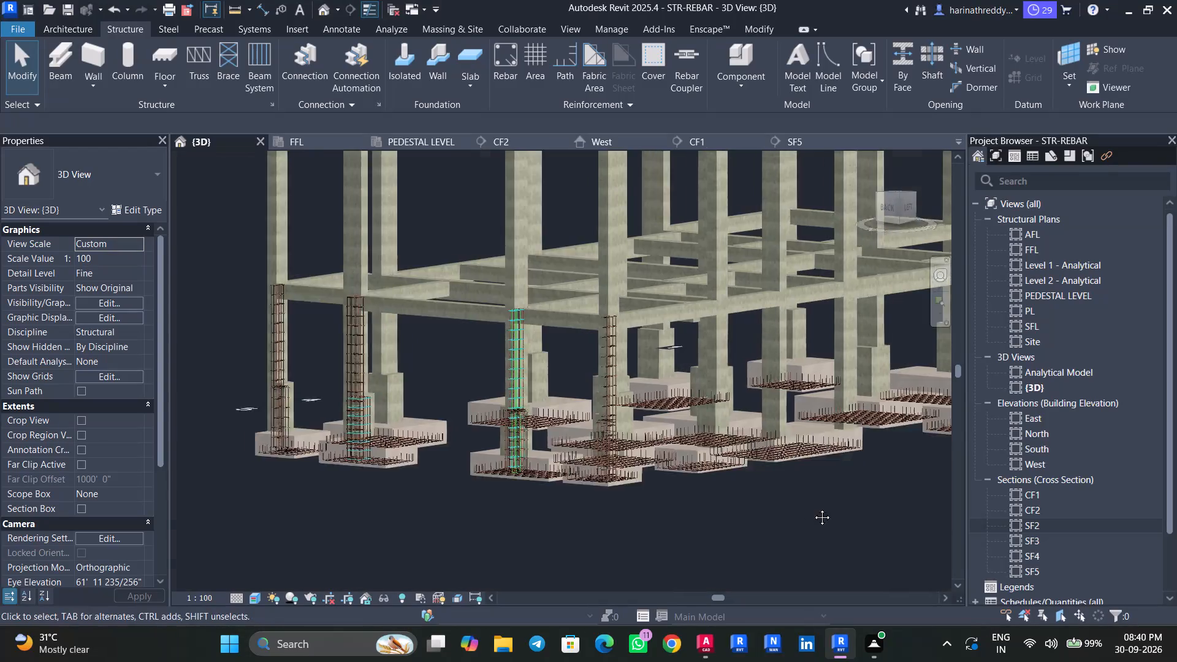
pyautogui.moveTo(822, 508); pyautogui.dragTo(501, 523, button='middle')
pyautogui.scroll(9, 766, 313)
pyautogui.moveTo(659, 426); pyautogui.dragTo(704, 255, button='middle')
pyautogui.scroll(2, 615, 384)
pyautogui.scroll(-1, 615, 384)
pyautogui.scroll(2, 615, 384)
pyautogui.press('Escape')
pyautogui.press('Escape')
pyautogui.moveTo(728, 381); pyautogui.dragTo(829, 202, button='middle')
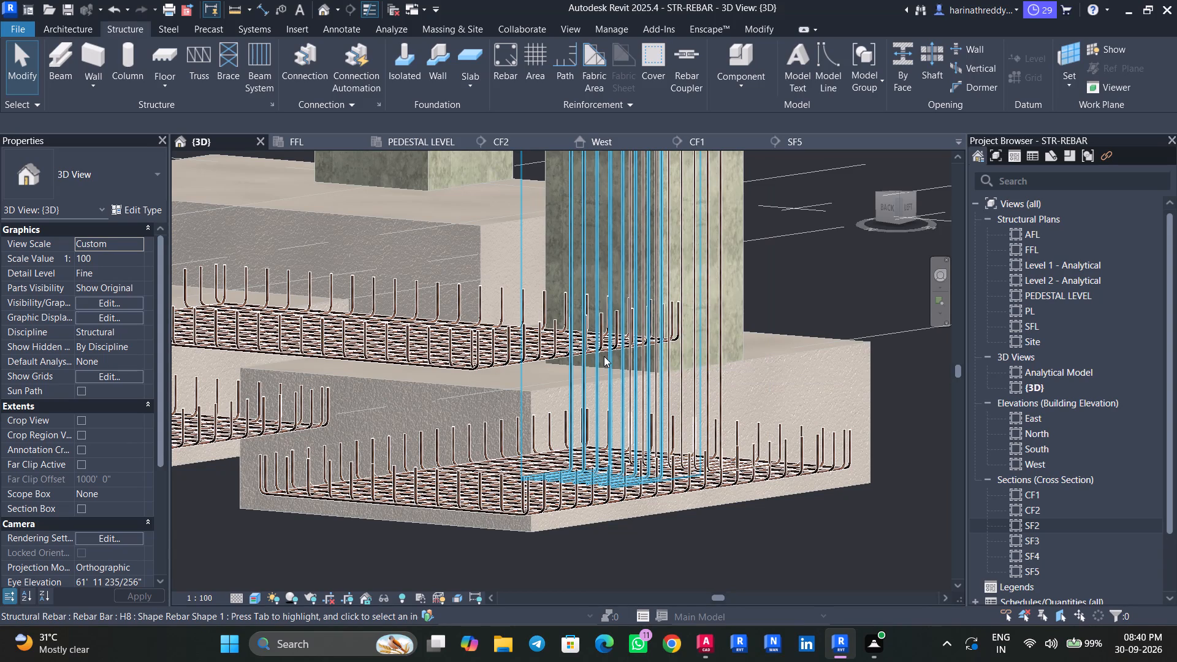
# Clear the H8 rebar selection and open the SF2 section view at the footing and pedestal.
pyautogui.press('Escape')
pyautogui.press('Escape')
pyautogui.press('Escape')
pyautogui.press('Escape')
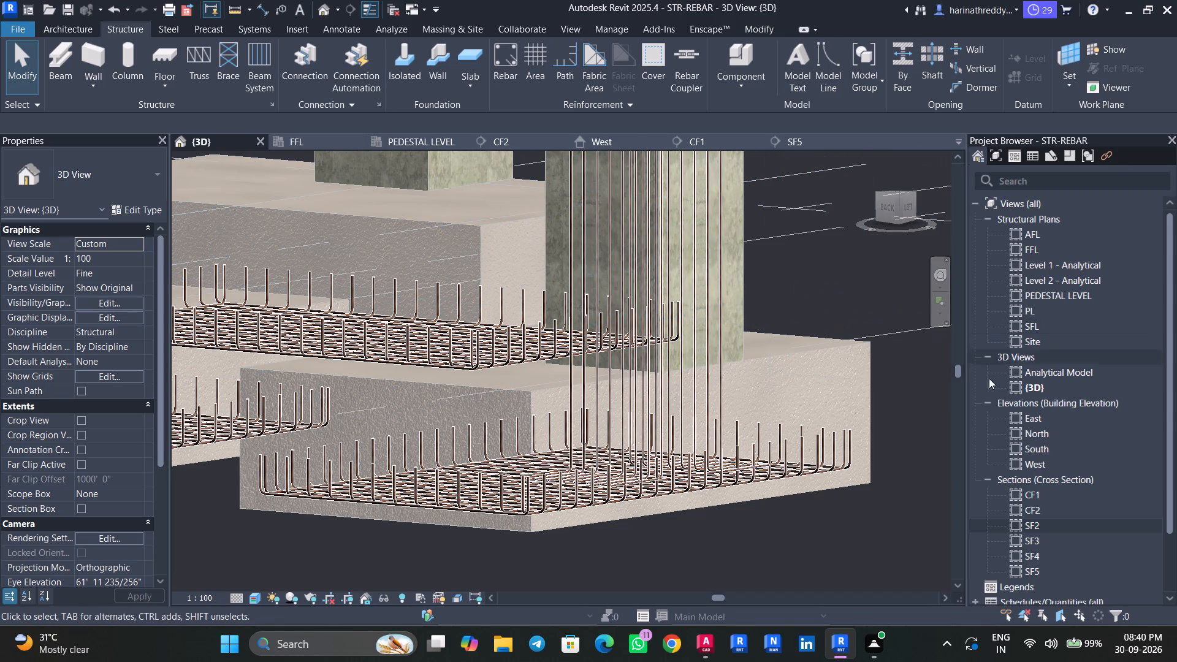
pyautogui.doubleClick(1046, 528)
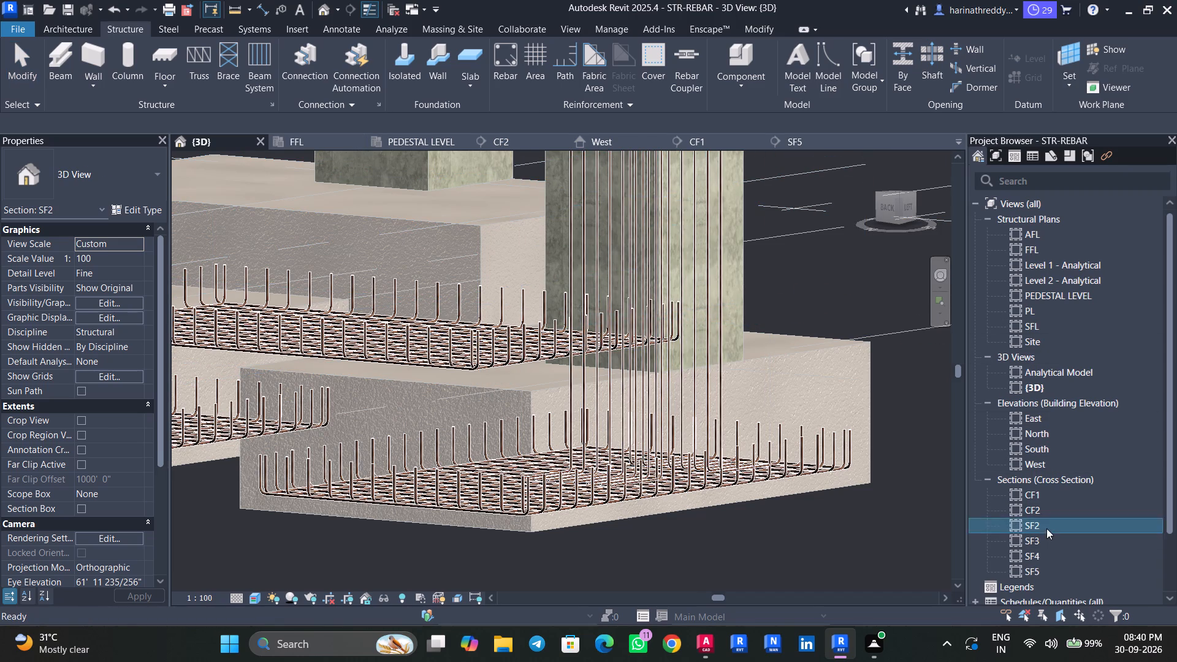
pyautogui.scroll(-10, 588, 373)
pyautogui.scroll(-3, 605, 321)
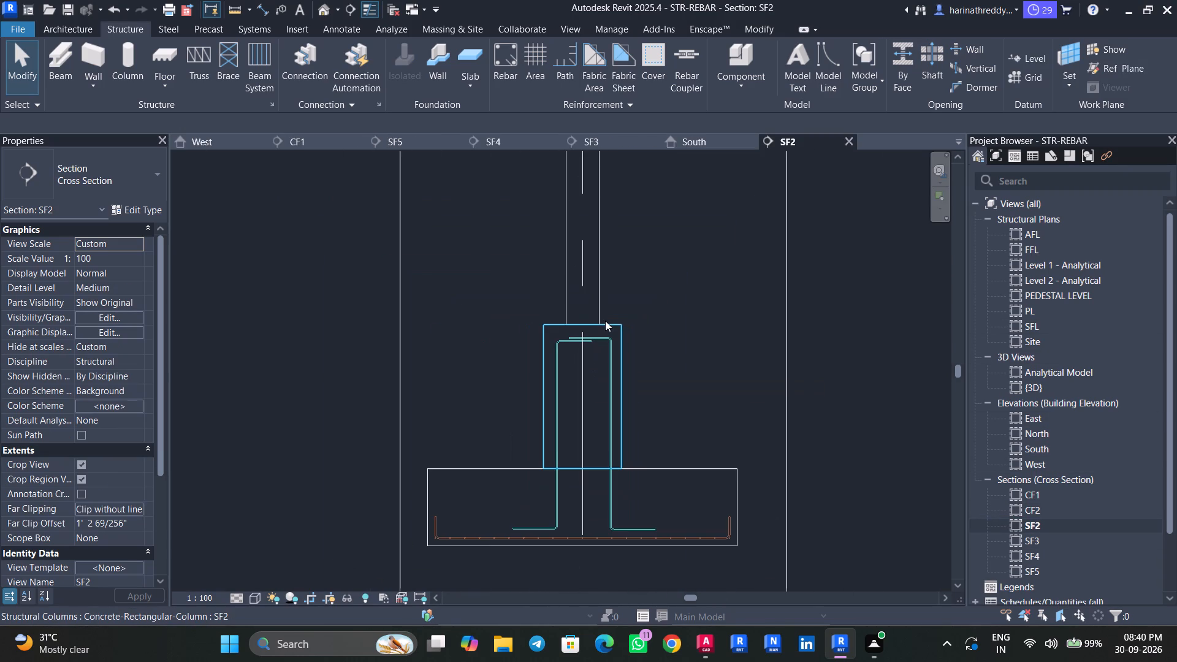
pyautogui.scroll(-4, 605, 321)
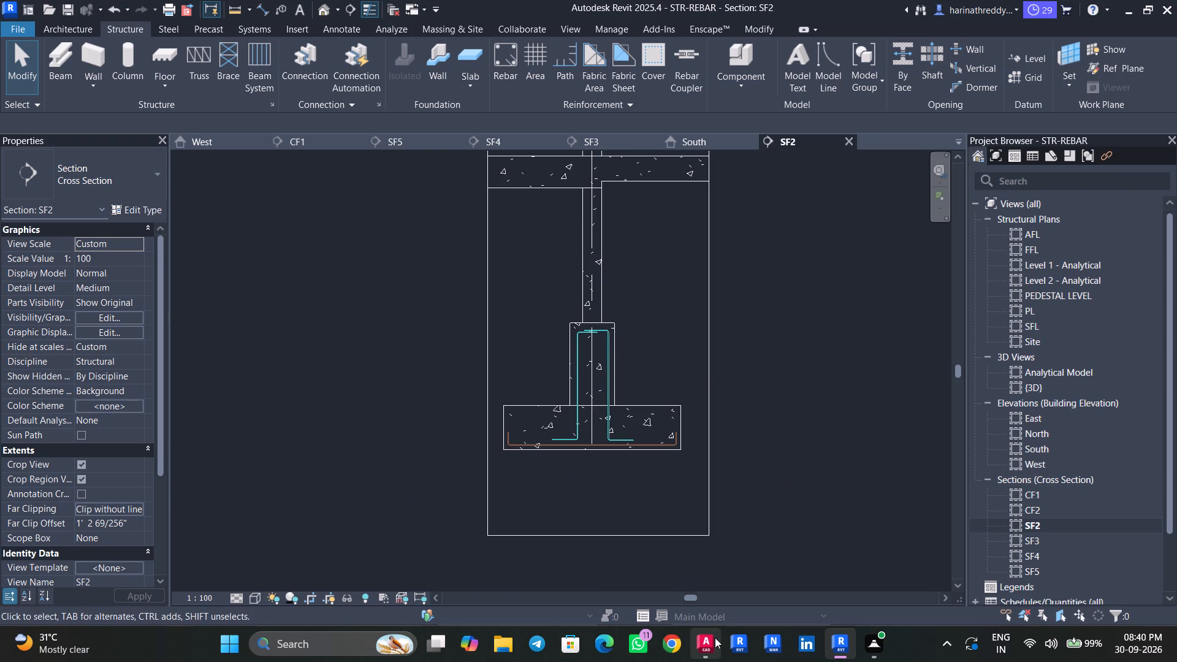
# In AutoCAD, examine the SF2 row's pedestal and bottom reinforcement in the isolated footing schedule.
pyautogui.click(715, 637)
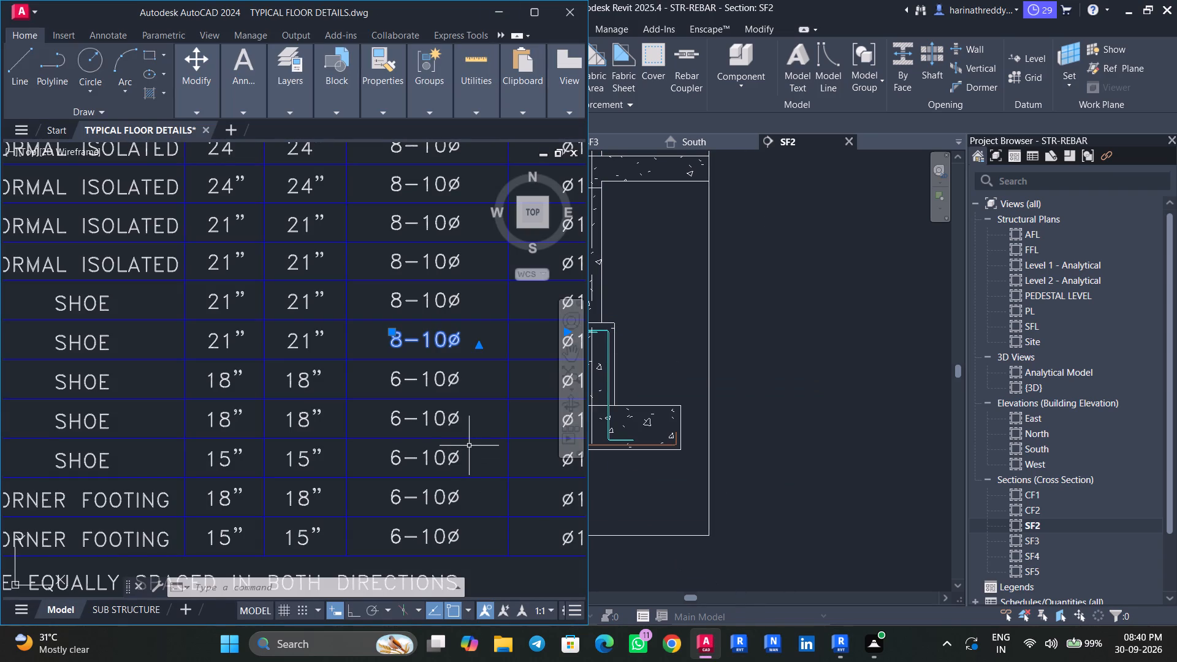
pyautogui.scroll(-2, 444, 411)
pyautogui.scroll(1, 359, 406)
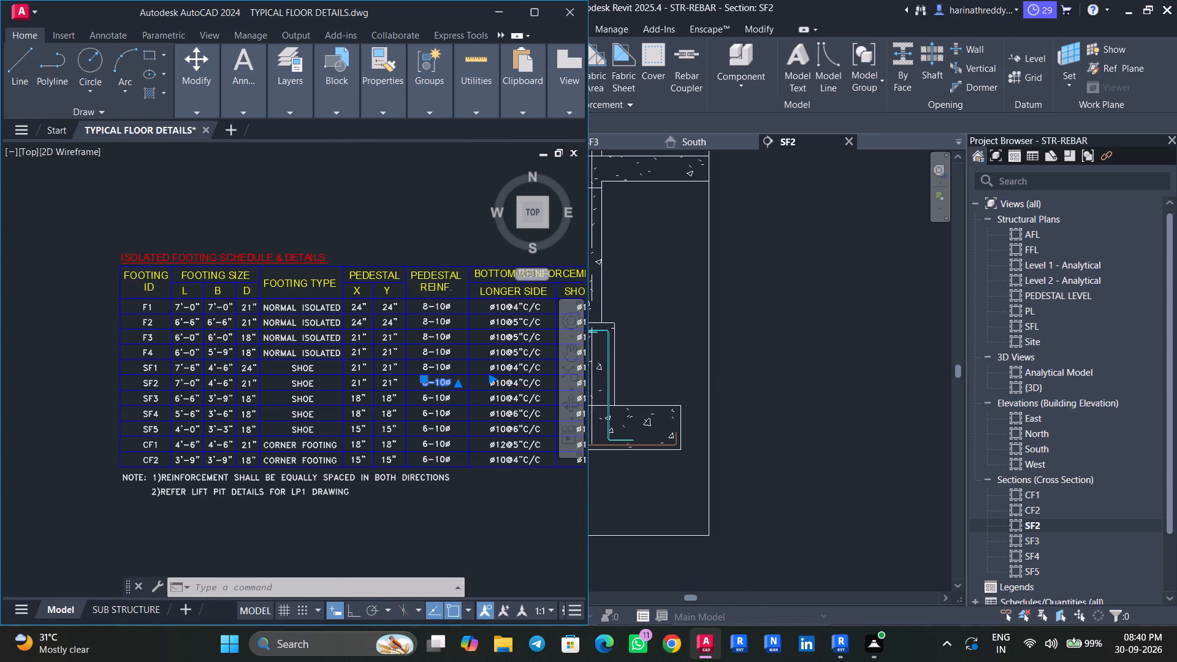
pyautogui.moveTo(437, 392); pyautogui.dragTo(178, 415, button='middle')
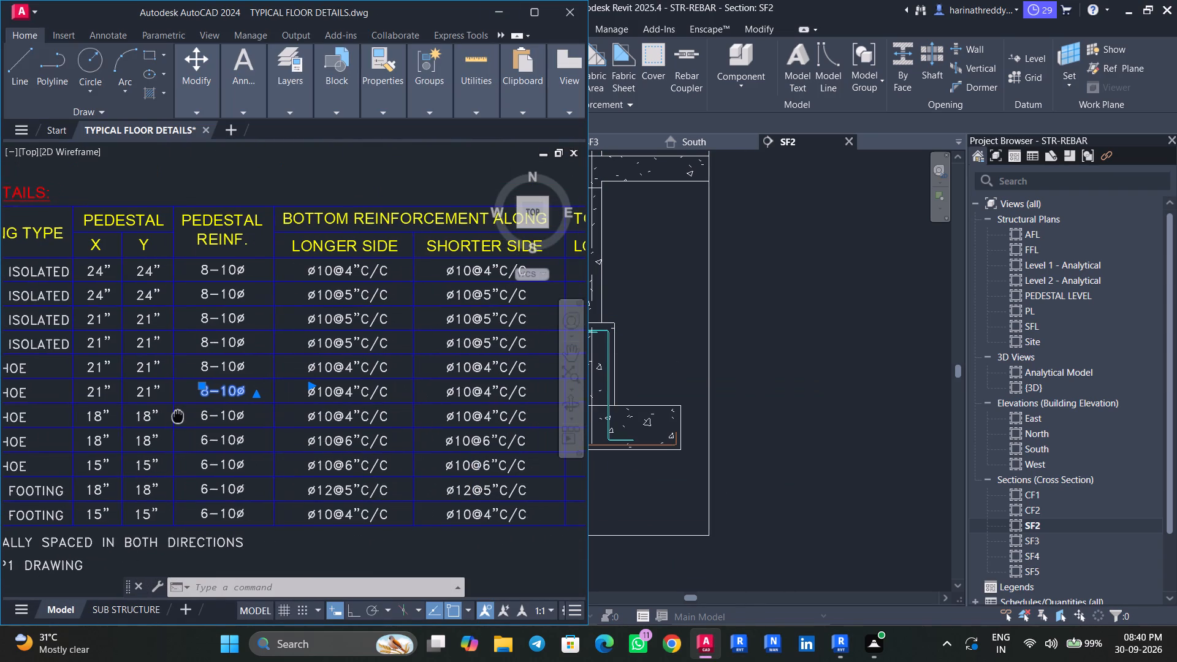
pyautogui.moveTo(178, 415); pyautogui.dragTo(189, 365, button='middle')
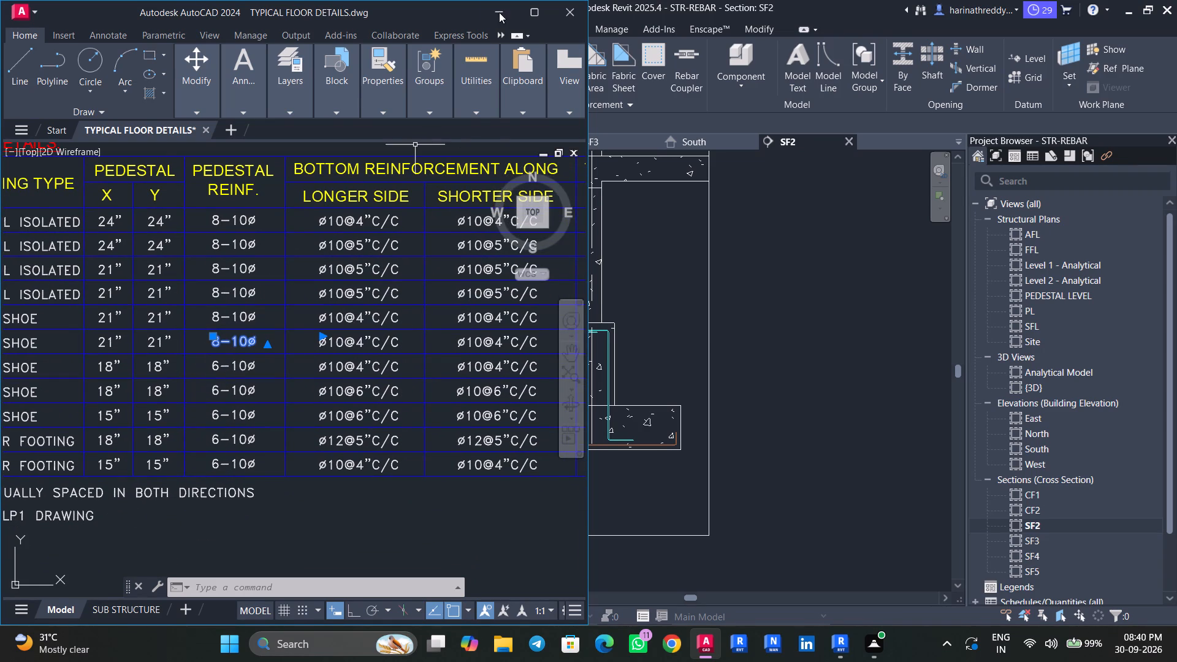
pyautogui.click(499, 12)
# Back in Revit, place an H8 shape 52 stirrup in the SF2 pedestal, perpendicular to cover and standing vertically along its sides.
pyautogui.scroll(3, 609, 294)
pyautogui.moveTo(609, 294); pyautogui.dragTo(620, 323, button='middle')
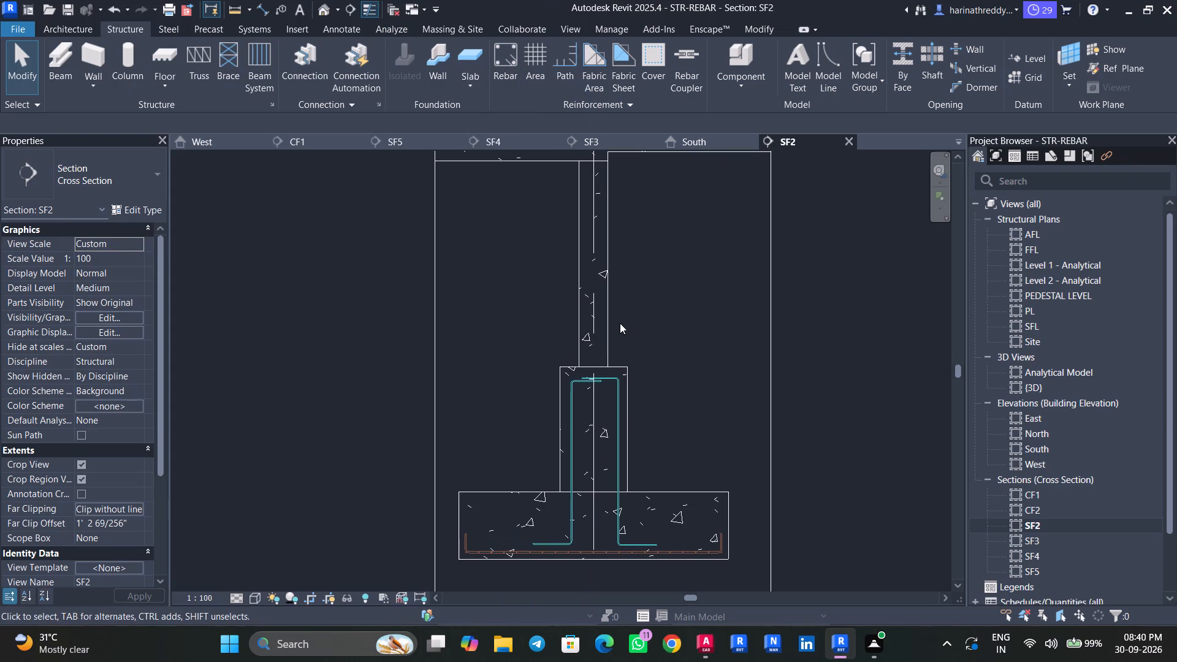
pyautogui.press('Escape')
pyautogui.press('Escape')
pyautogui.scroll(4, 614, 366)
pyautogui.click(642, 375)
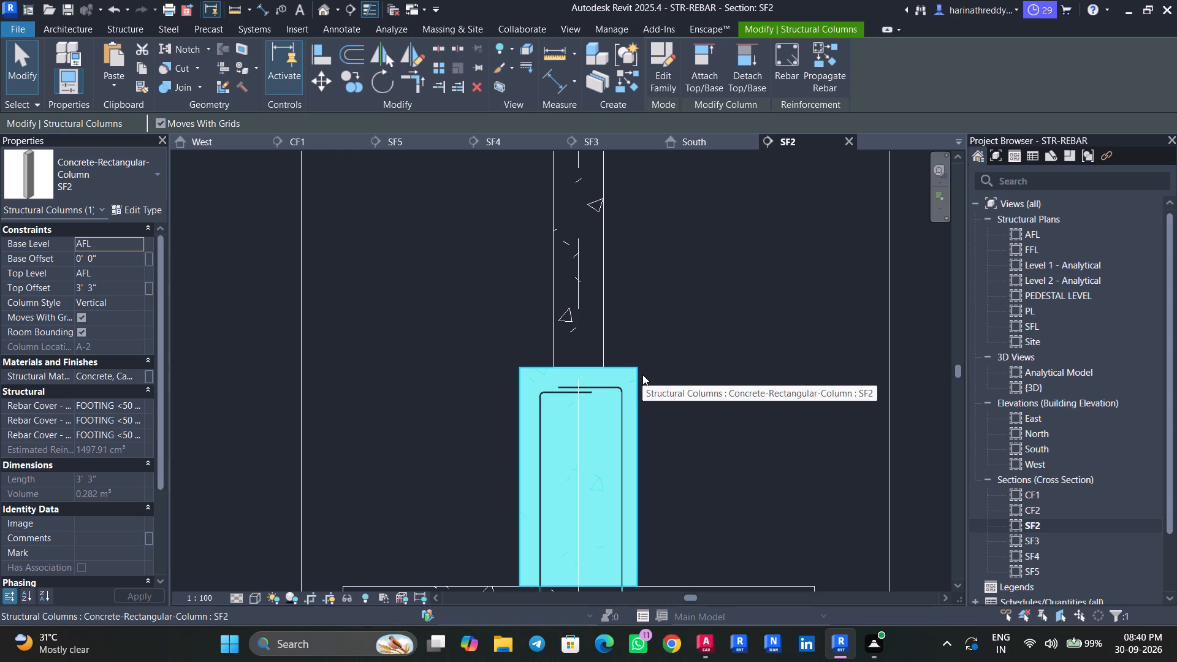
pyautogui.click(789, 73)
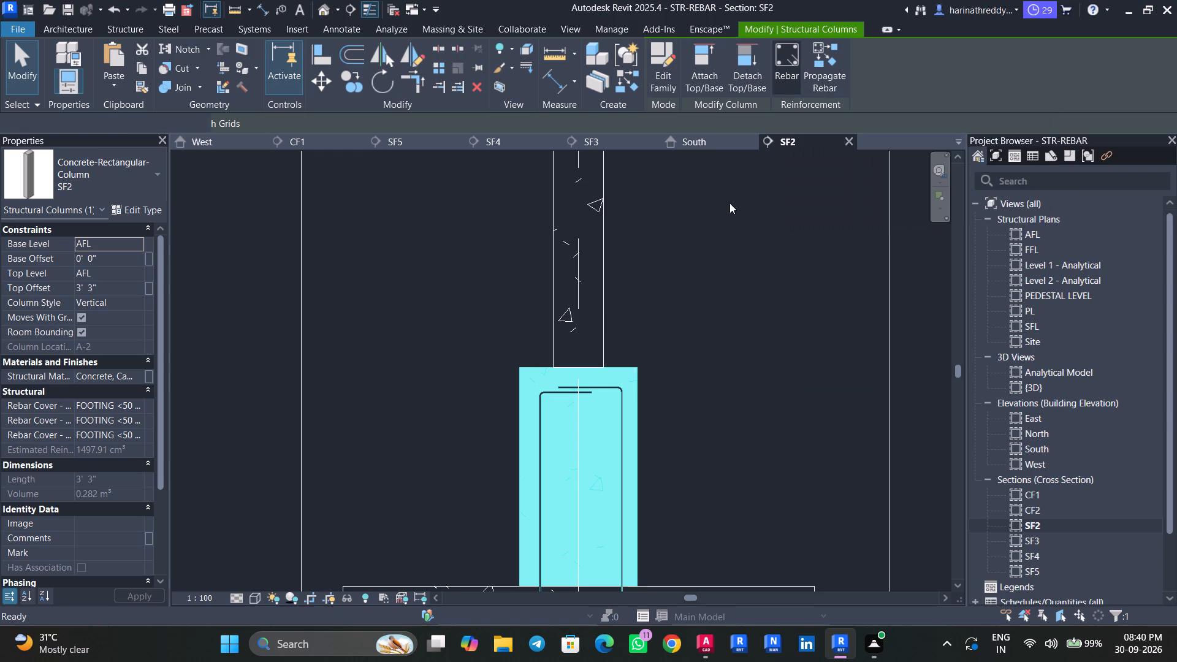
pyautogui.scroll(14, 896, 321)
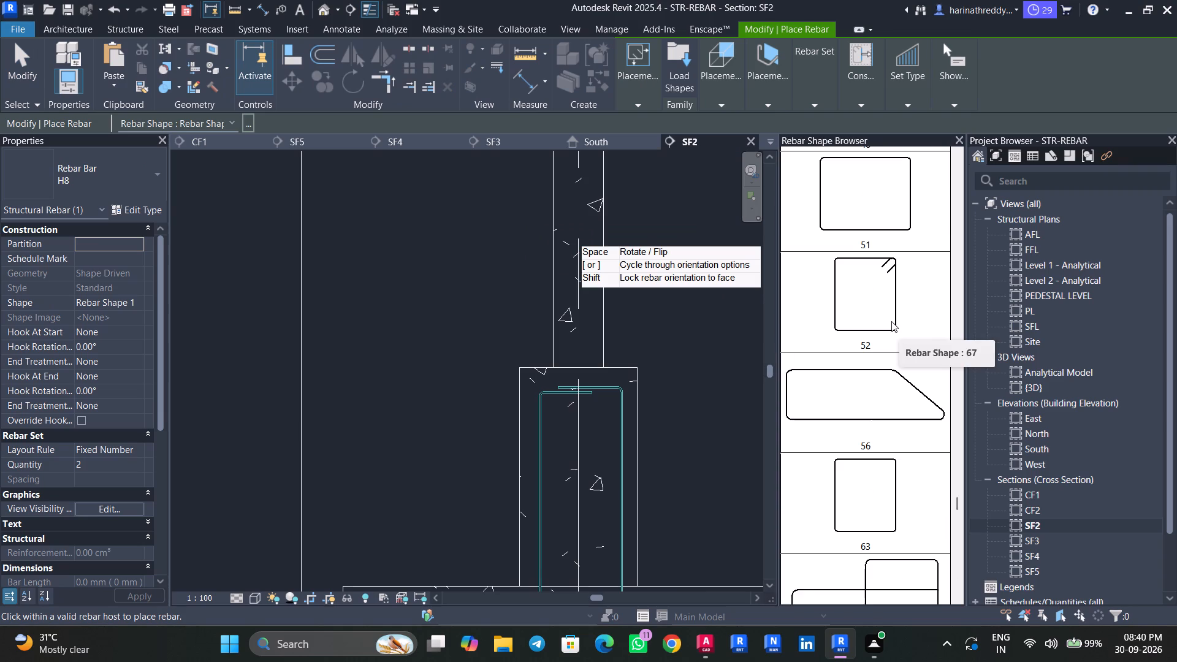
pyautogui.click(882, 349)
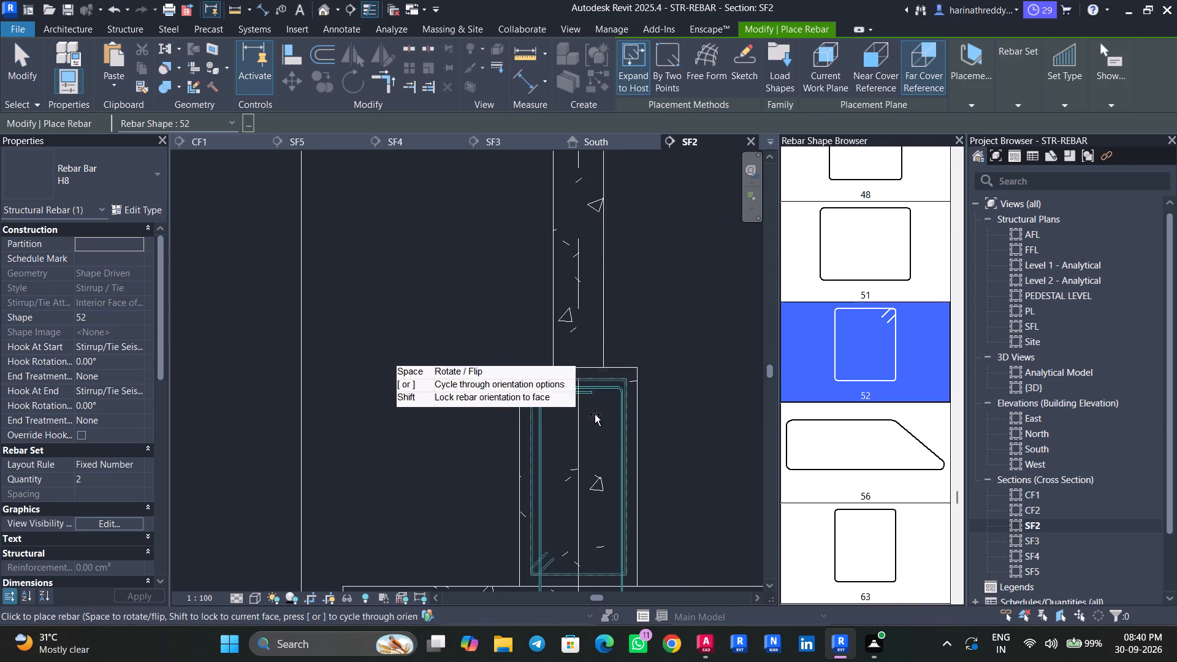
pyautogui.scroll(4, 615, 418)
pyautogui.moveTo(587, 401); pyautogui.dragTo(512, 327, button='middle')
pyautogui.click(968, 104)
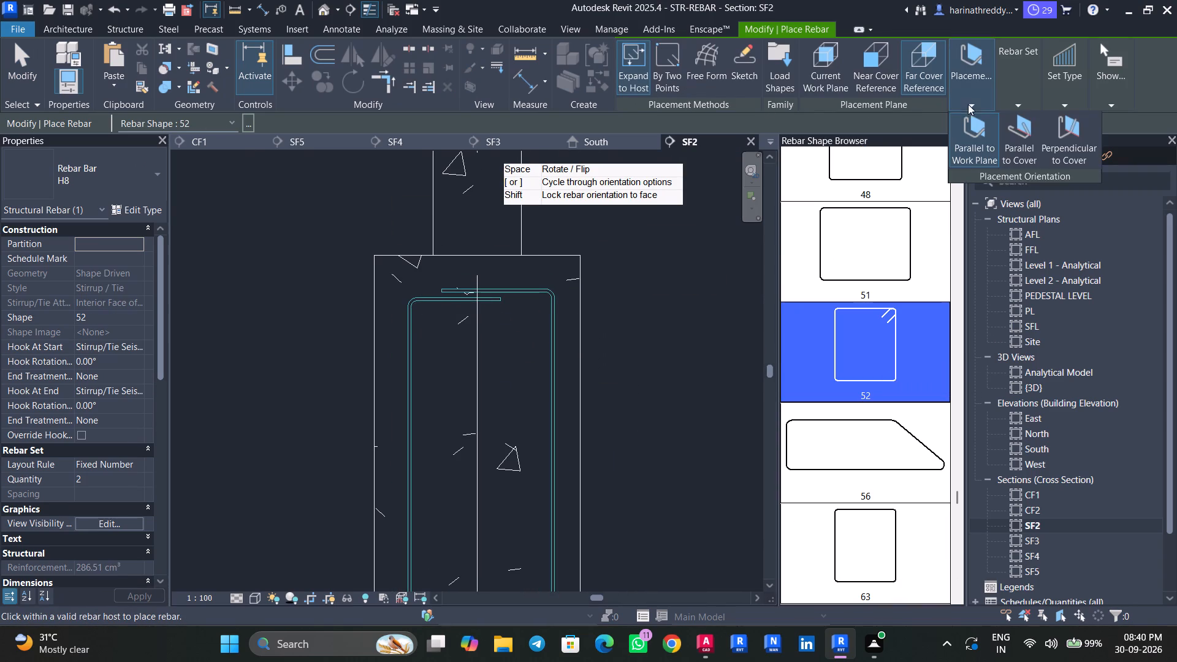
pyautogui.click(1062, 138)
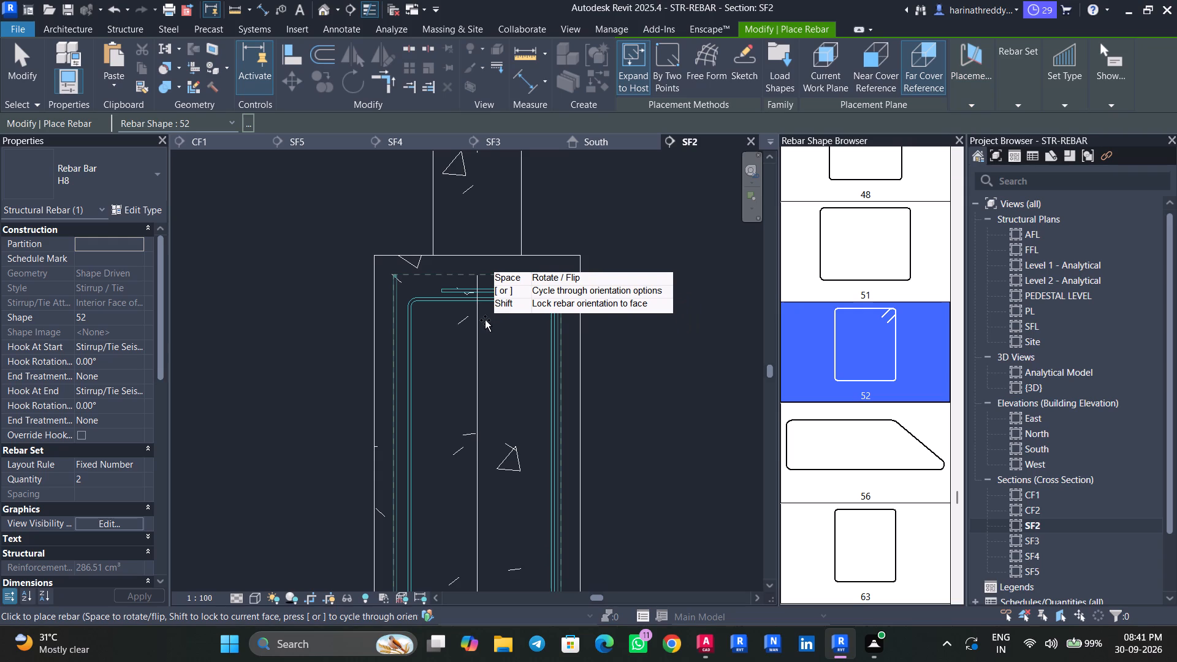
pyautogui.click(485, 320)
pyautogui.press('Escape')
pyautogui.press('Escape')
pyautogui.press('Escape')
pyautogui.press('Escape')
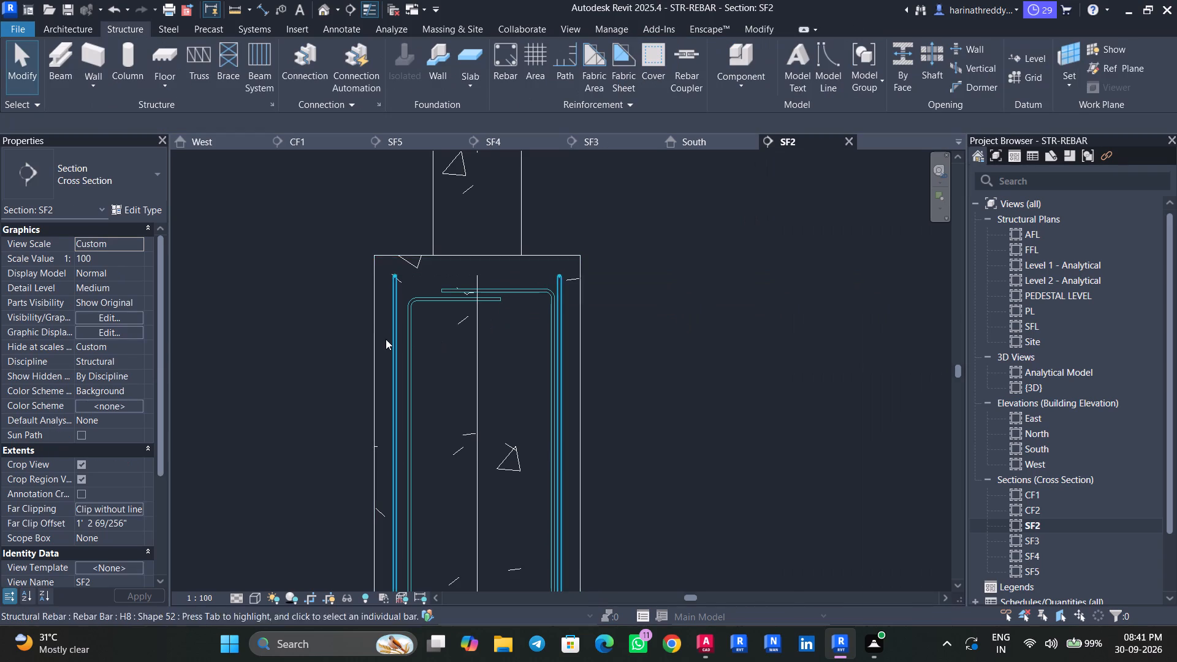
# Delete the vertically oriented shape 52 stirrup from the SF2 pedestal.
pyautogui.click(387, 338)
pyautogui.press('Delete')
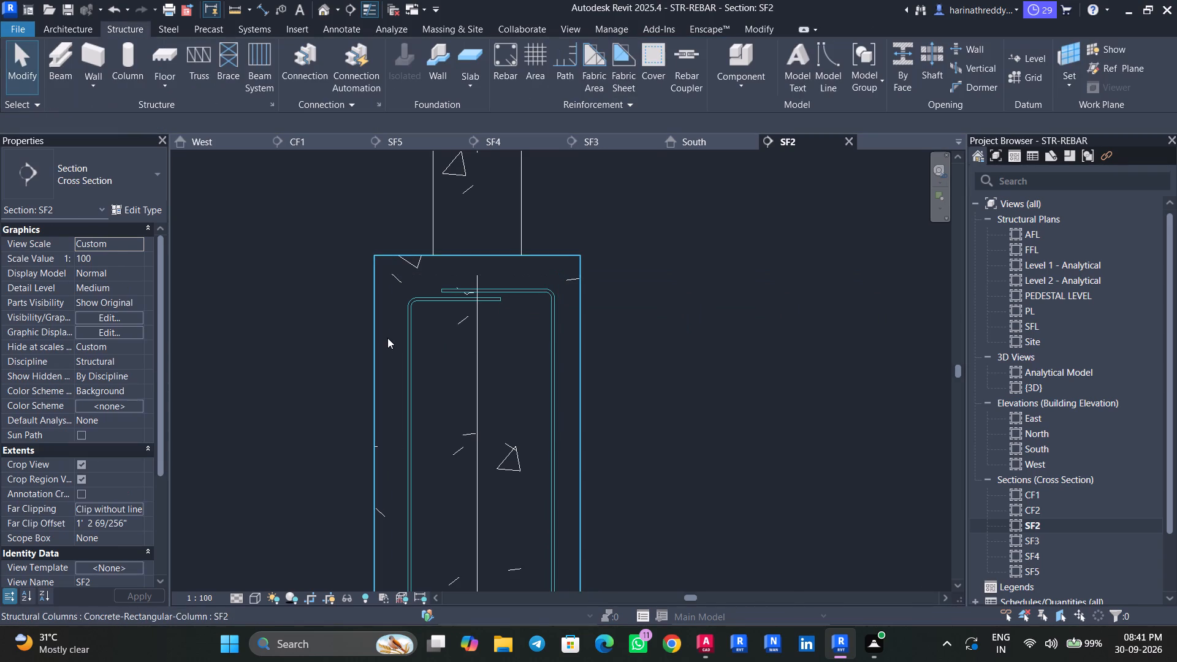
# Place an H8 shape 52 stirrup horizontally across the top of the SF2 pedestal, using far cover reference and perpendicular-to-cover orientation.
pyautogui.click(576, 286)
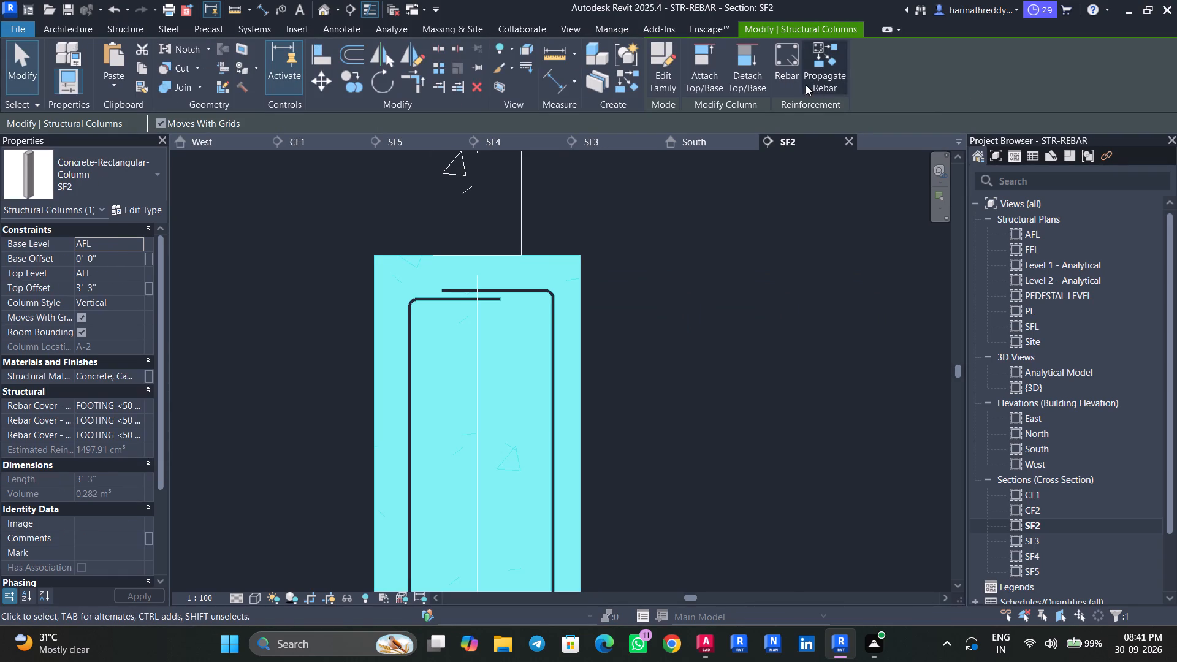
pyautogui.click(797, 81)
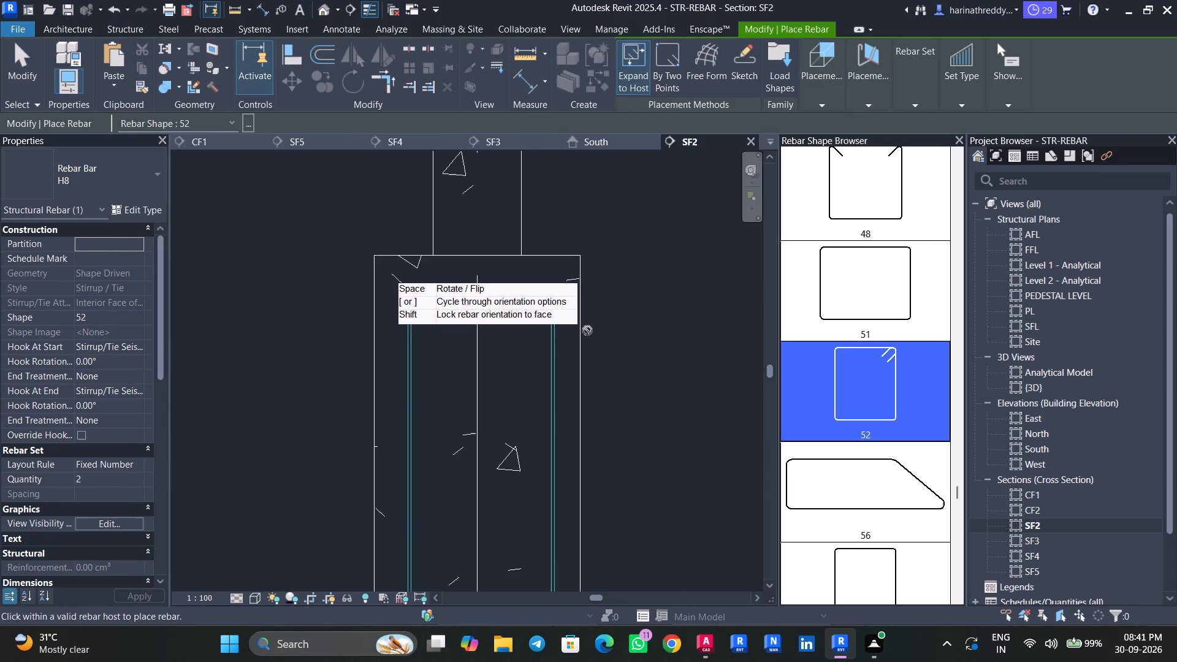
pyautogui.click(870, 107)
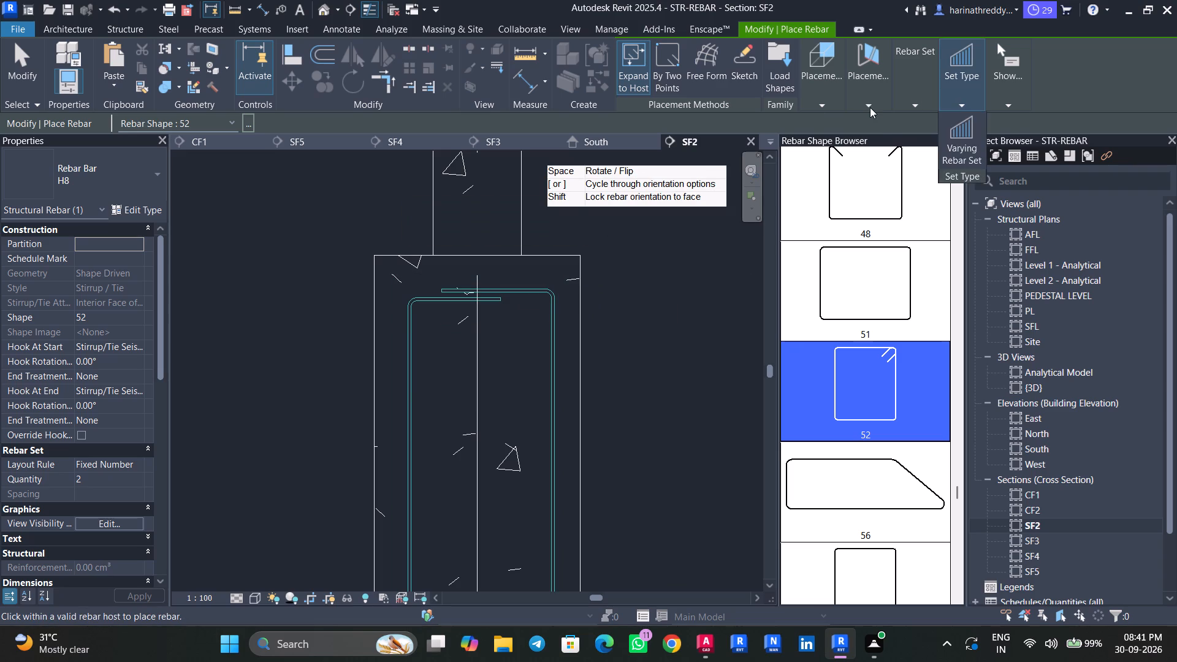
pyautogui.click(861, 143)
pyautogui.click(824, 108)
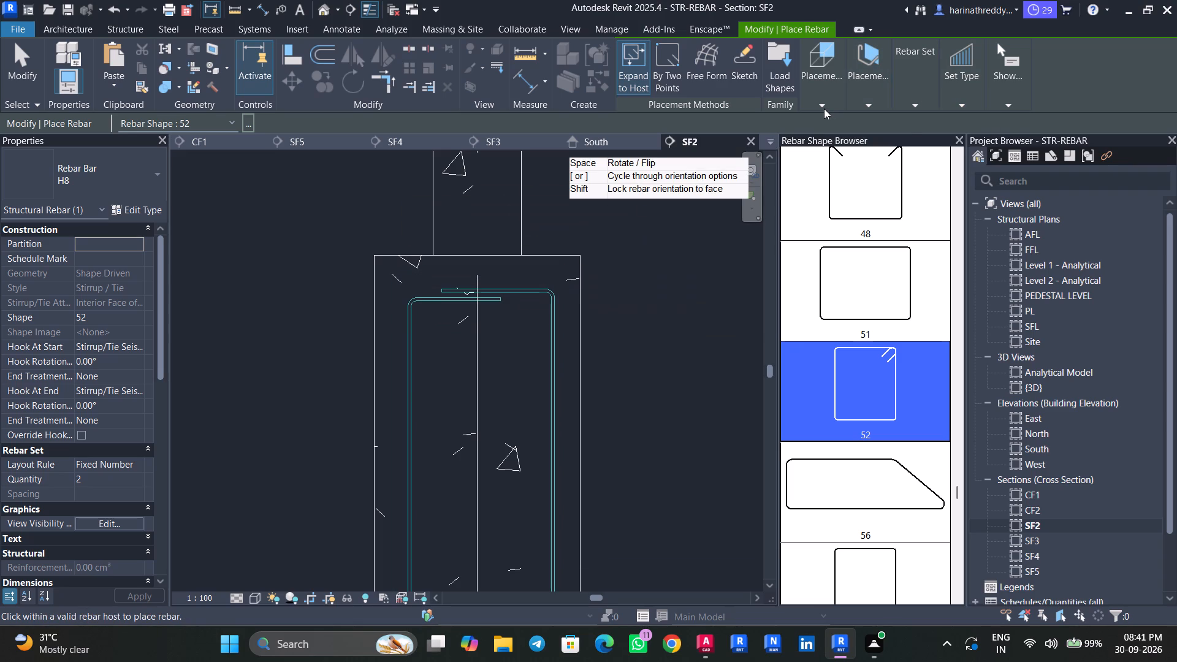
pyautogui.click(826, 137)
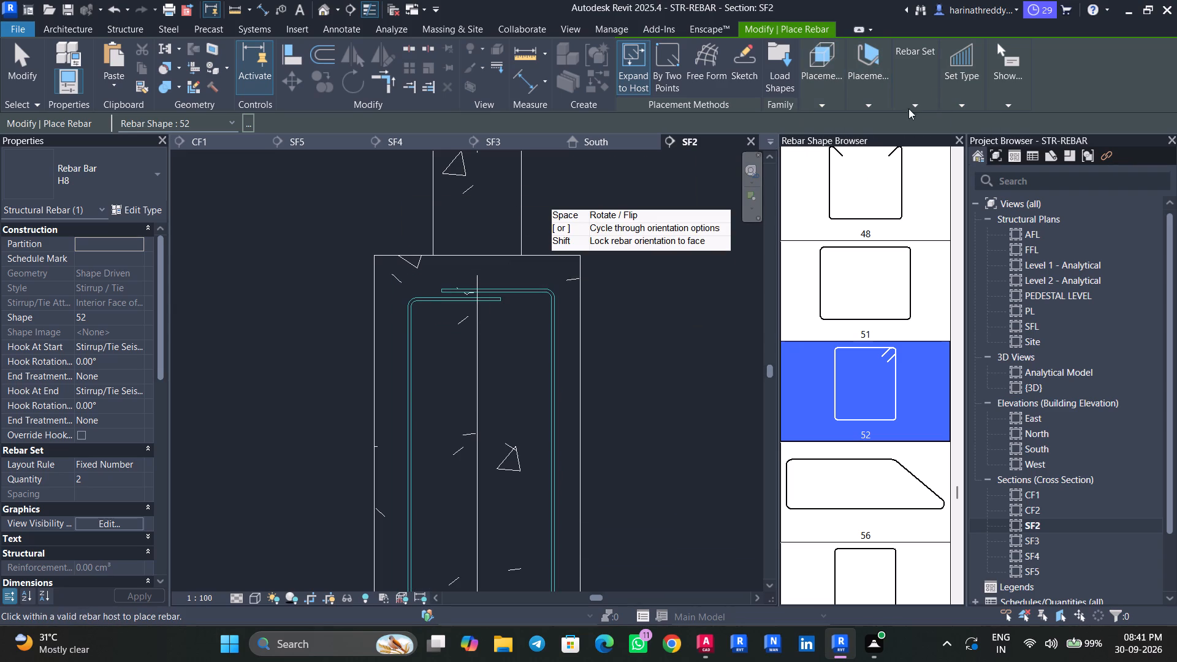
pyautogui.click(883, 108)
pyautogui.click(961, 139)
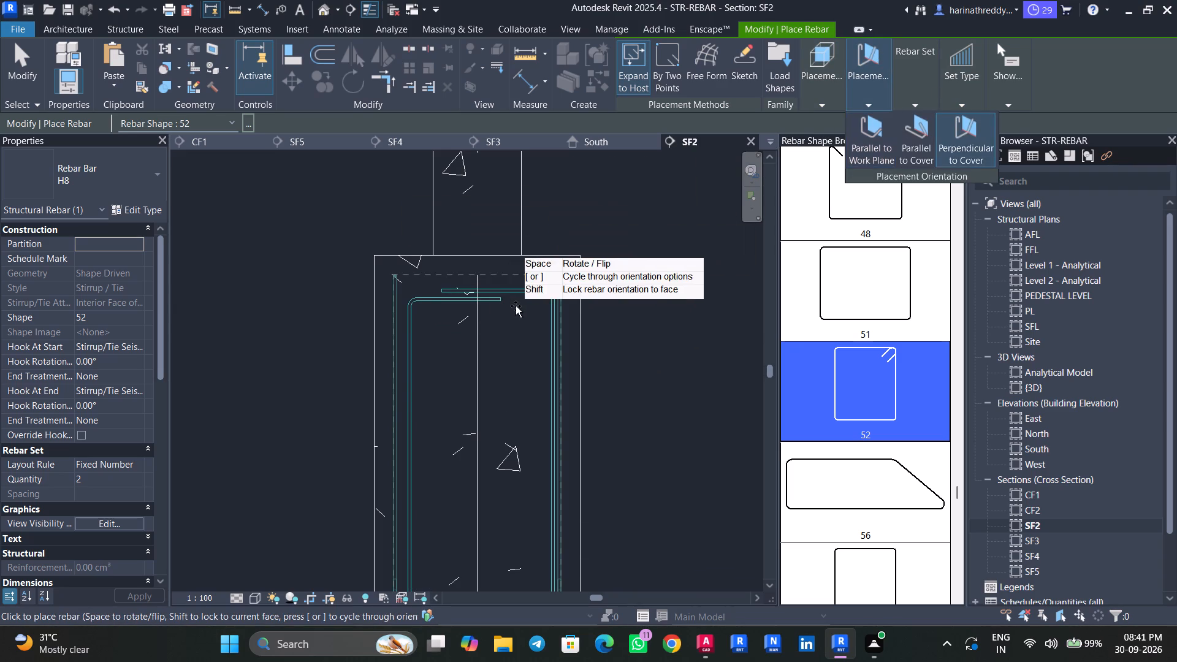
pyautogui.click(872, 102)
pyautogui.click(874, 142)
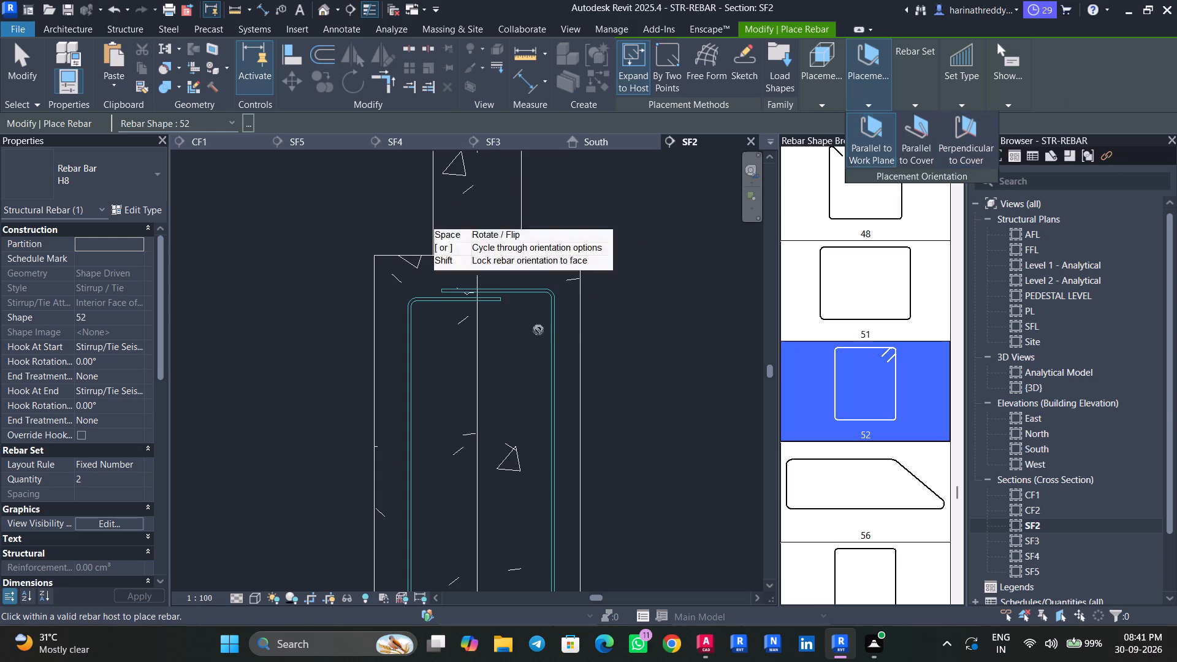
pyautogui.click(824, 111)
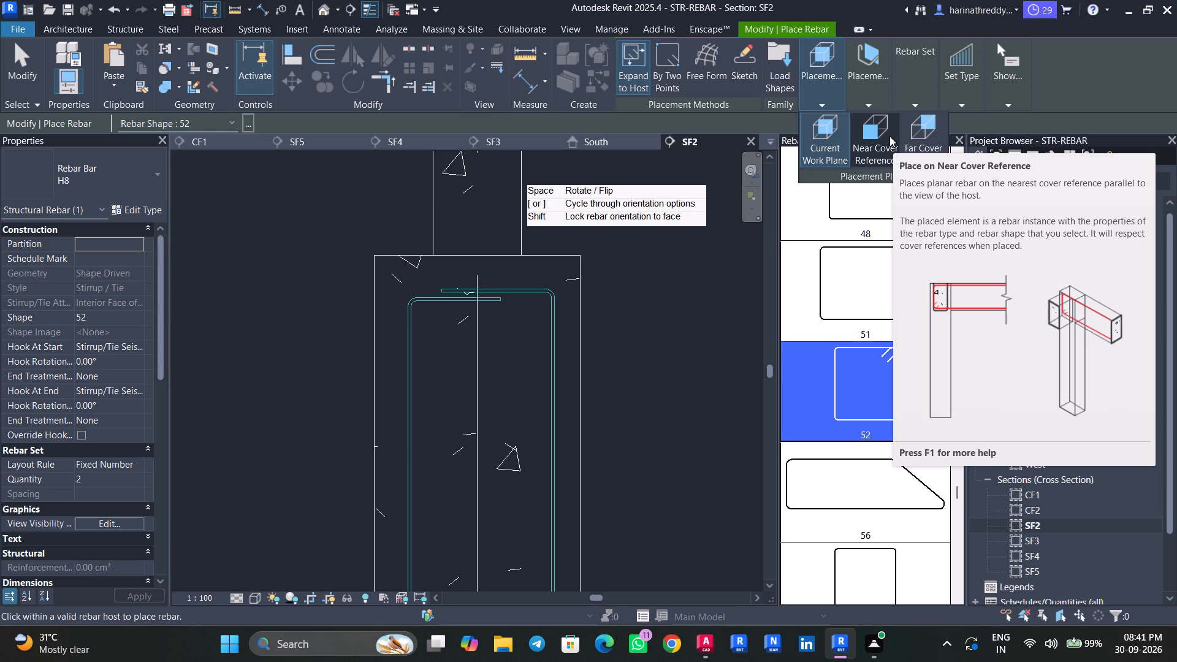
pyautogui.click(889, 136)
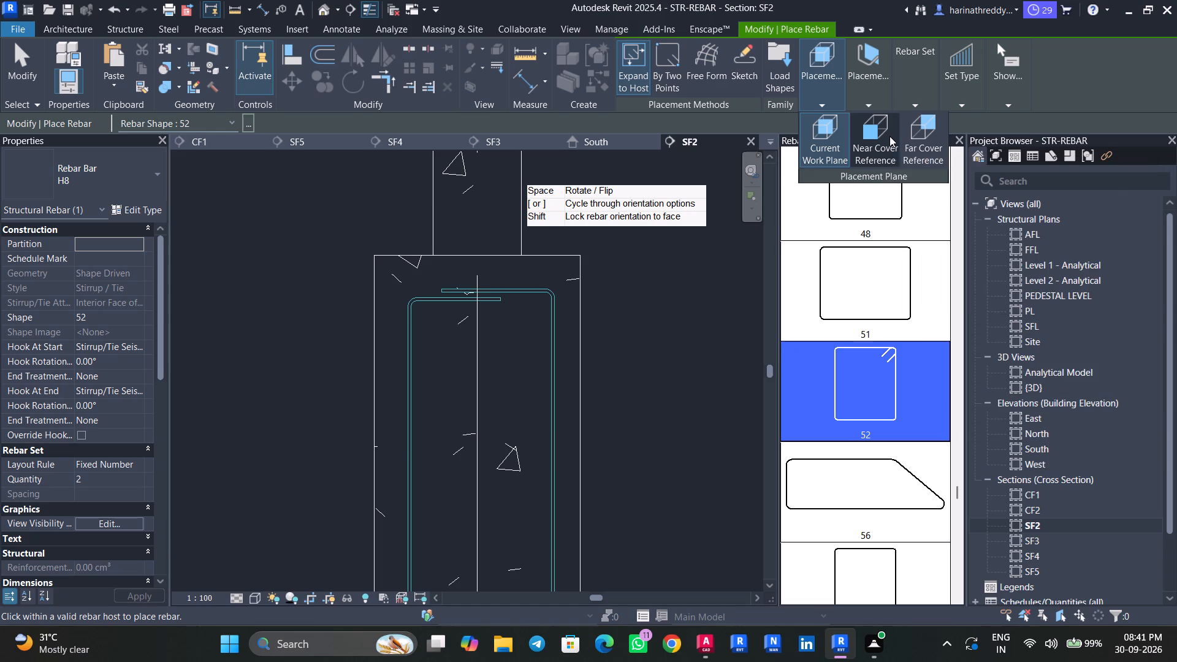
pyautogui.click(821, 104)
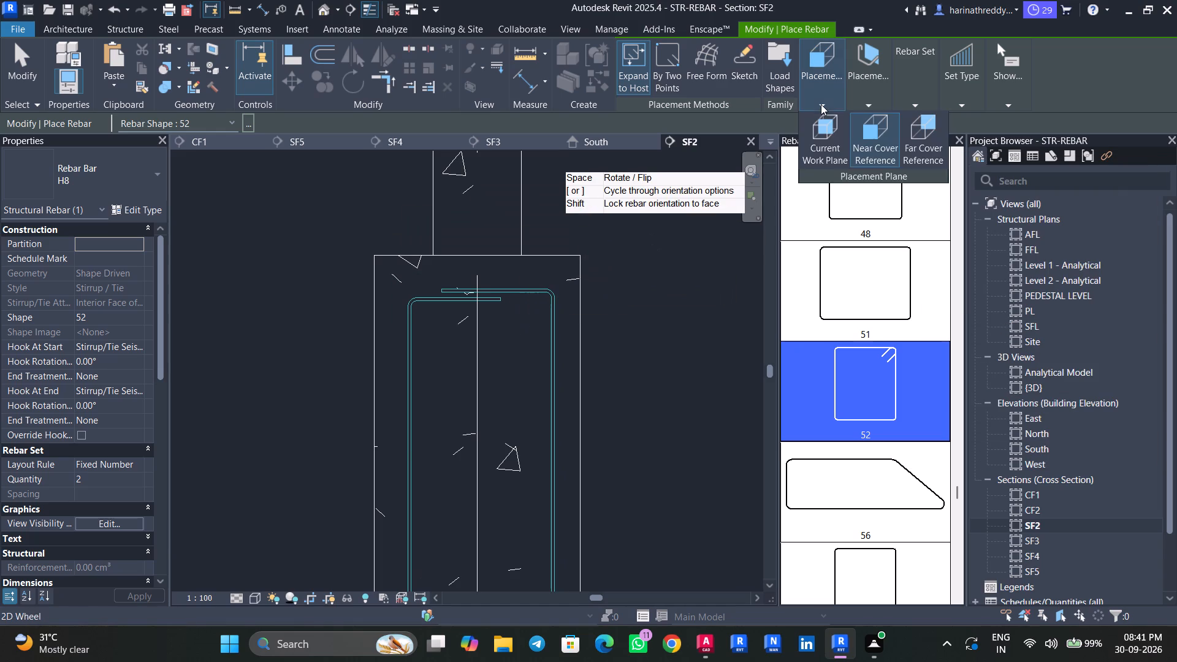
pyautogui.click(823, 134)
pyautogui.click(926, 149)
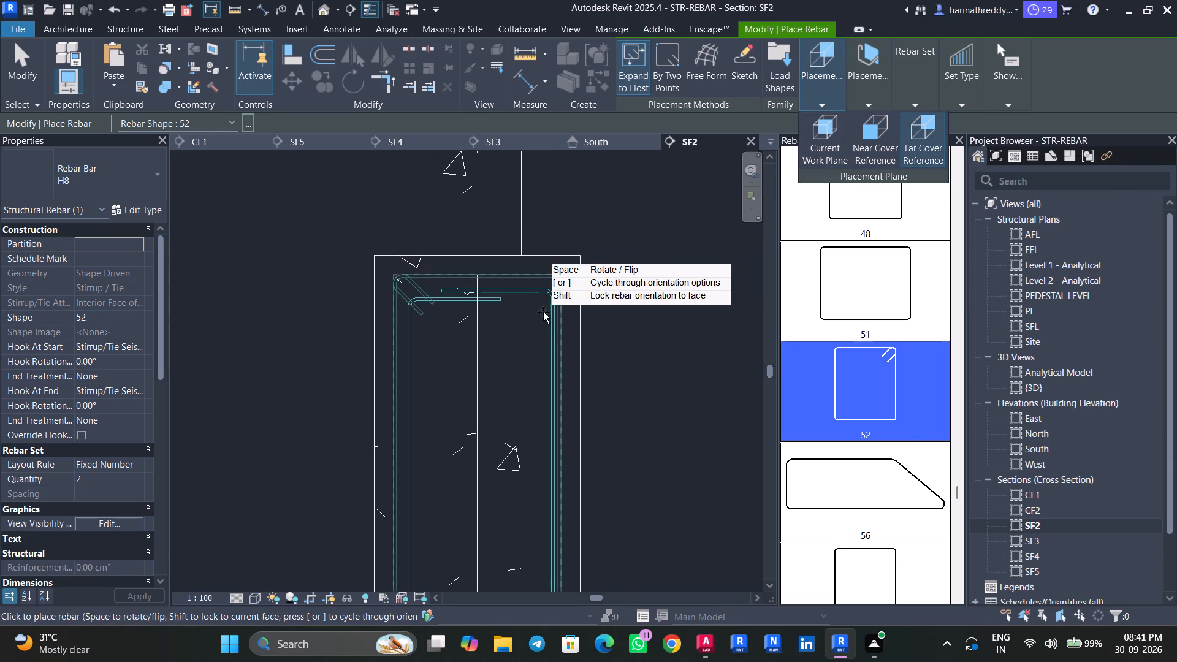
pyautogui.click(872, 107)
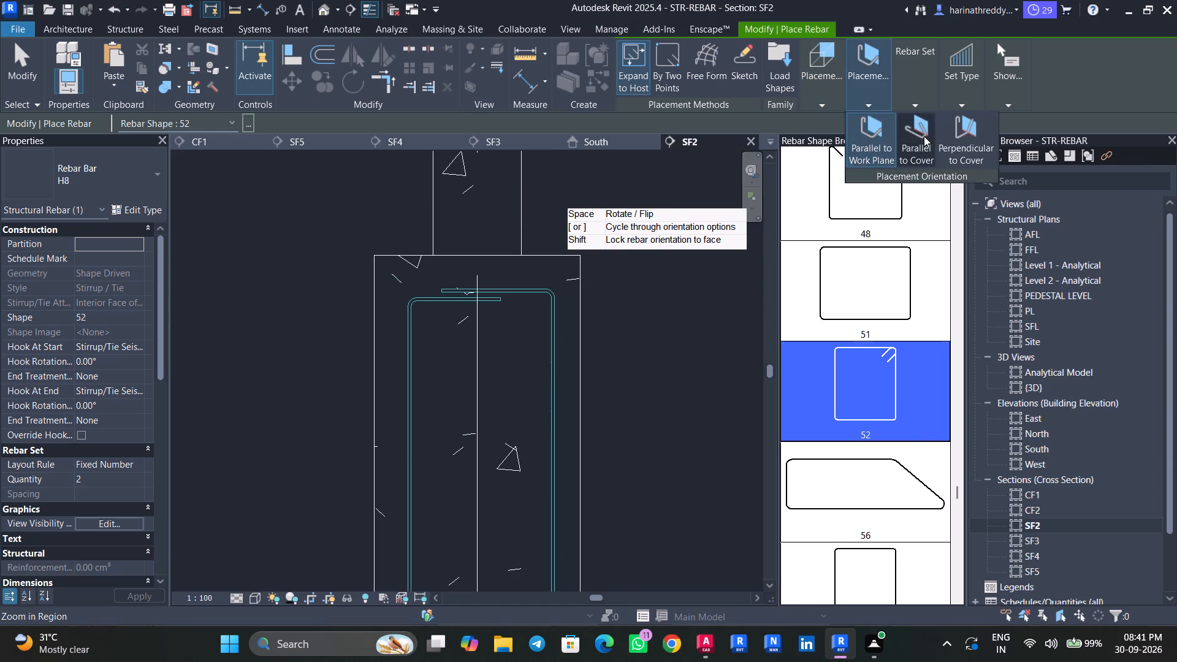
pyautogui.click(905, 142)
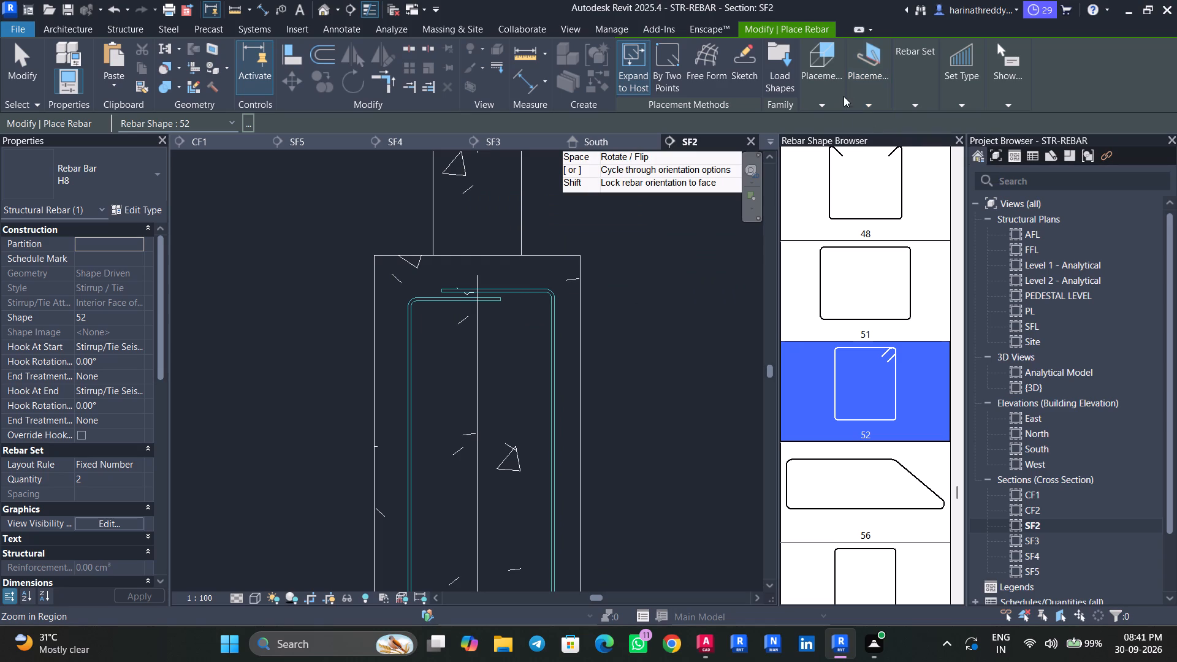
pyautogui.click(867, 108)
pyautogui.click(867, 135)
pyautogui.click(975, 137)
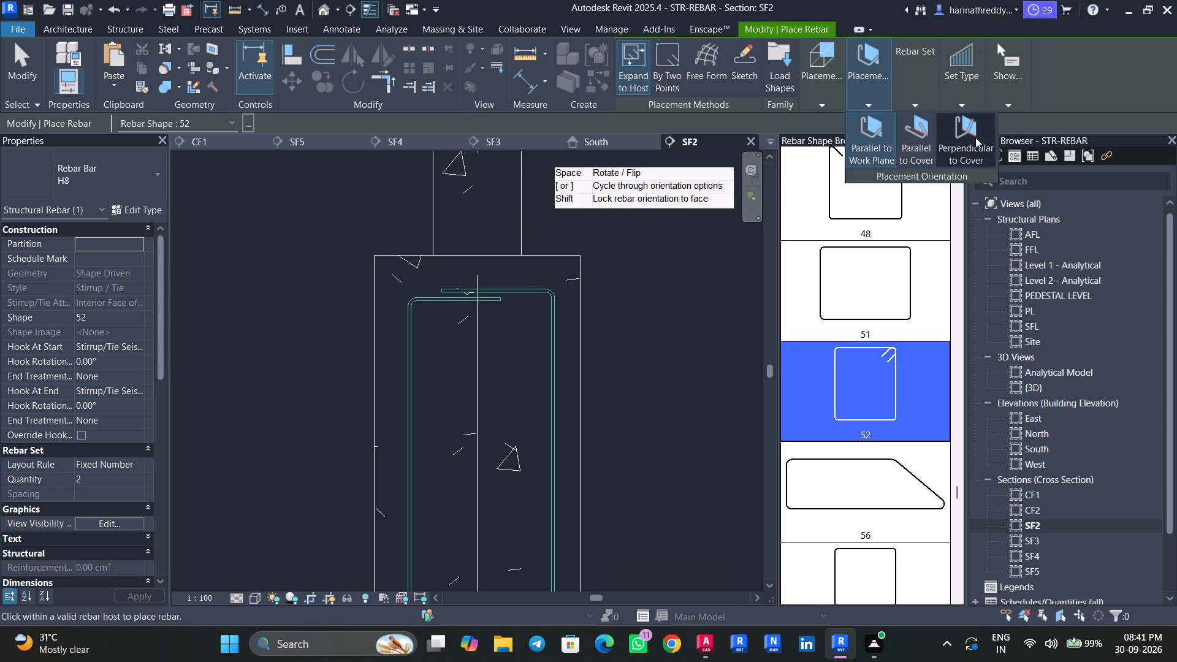
pyautogui.click(514, 332)
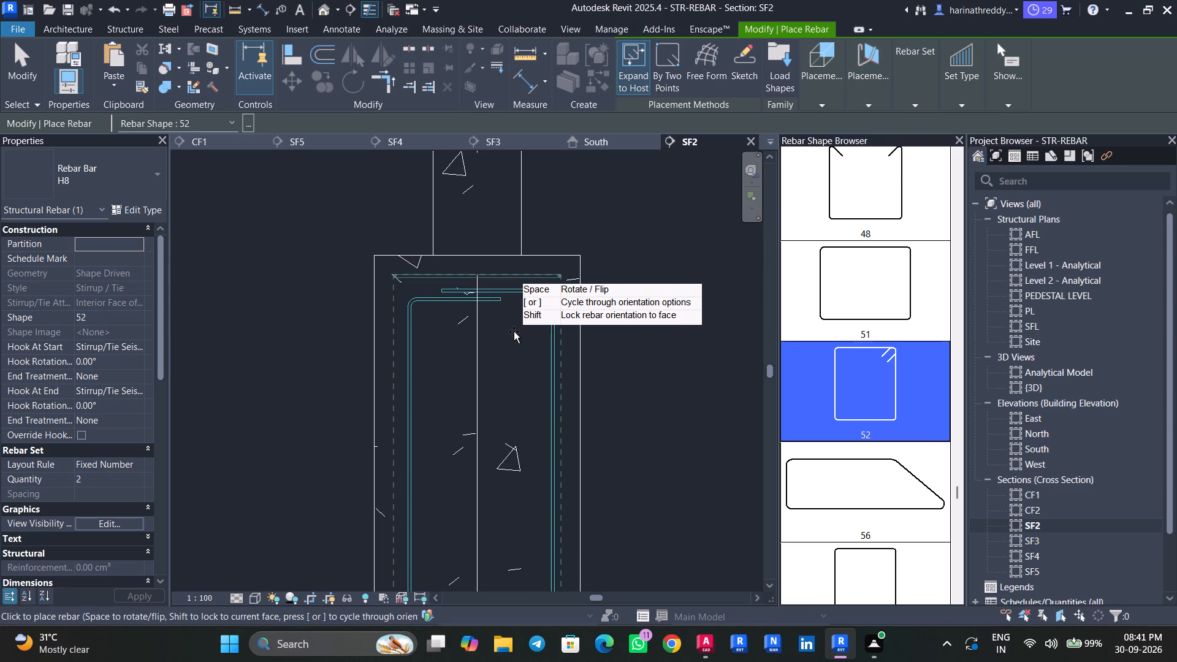
pyautogui.press('Escape')
pyautogui.press('Escape')
pyautogui.press('Escape')
# Place the horizontal H8 shape 52 stirrup at the top cover line of the SF2 pedestal.
pyautogui.click(472, 281)
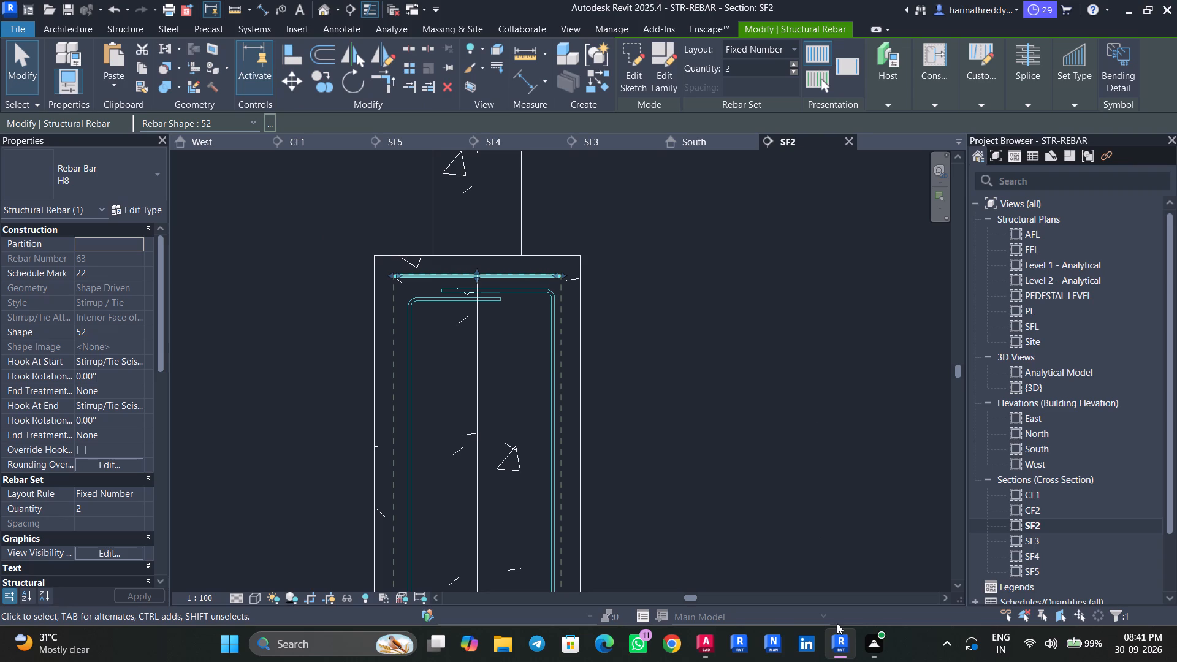
# In AutoCAD, examine the footing schedule, column details and typical footing section for the pedestal stirrup spacing.
pyautogui.click(705, 644)
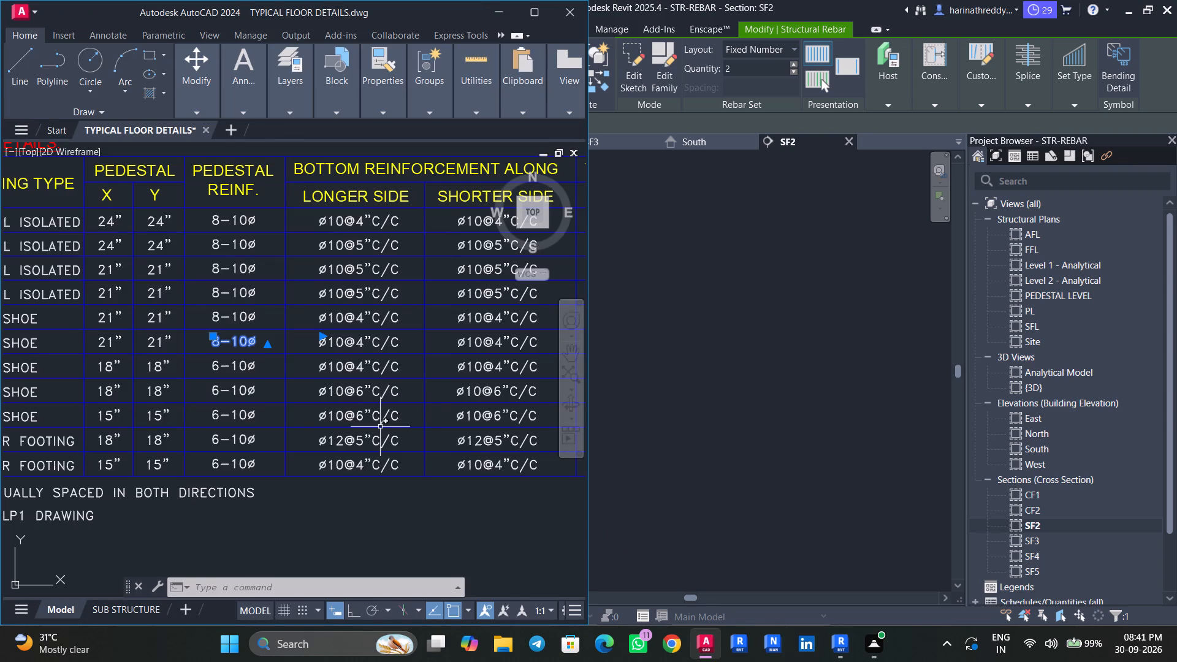
pyautogui.scroll(-4, 380, 427)
pyautogui.scroll(3, 383, 392)
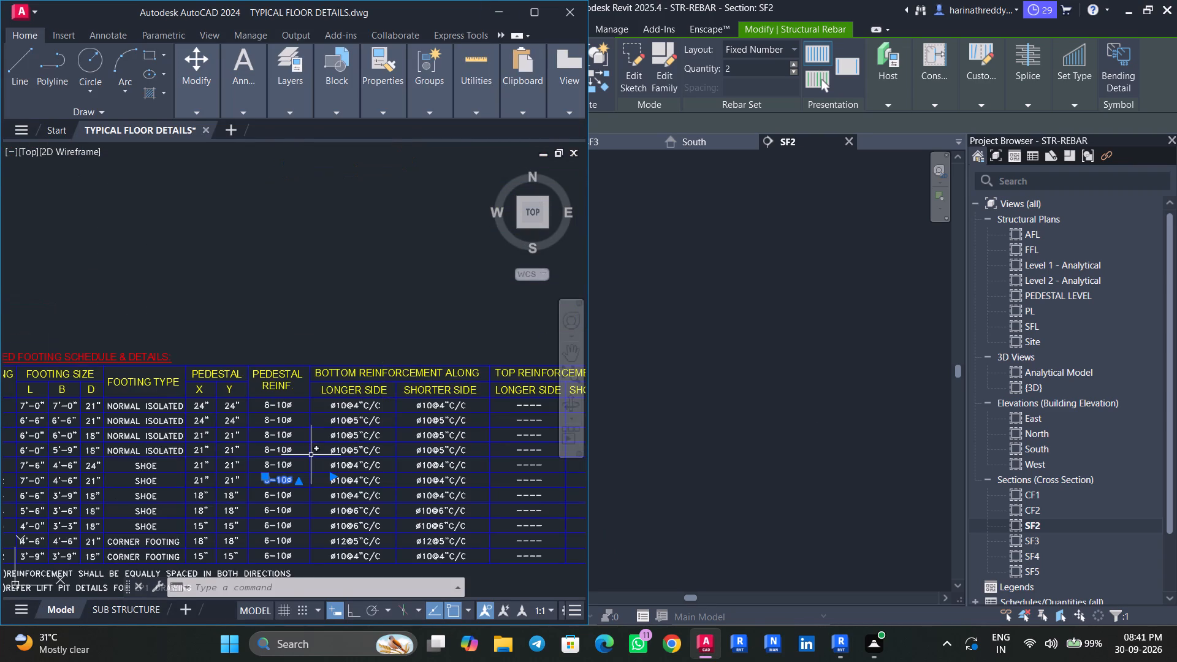
pyautogui.moveTo(398, 455); pyautogui.dragTo(332, 447, button='middle')
pyautogui.scroll(-3, 332, 447)
pyautogui.moveTo(427, 472); pyautogui.dragTo(349, 468, button='middle')
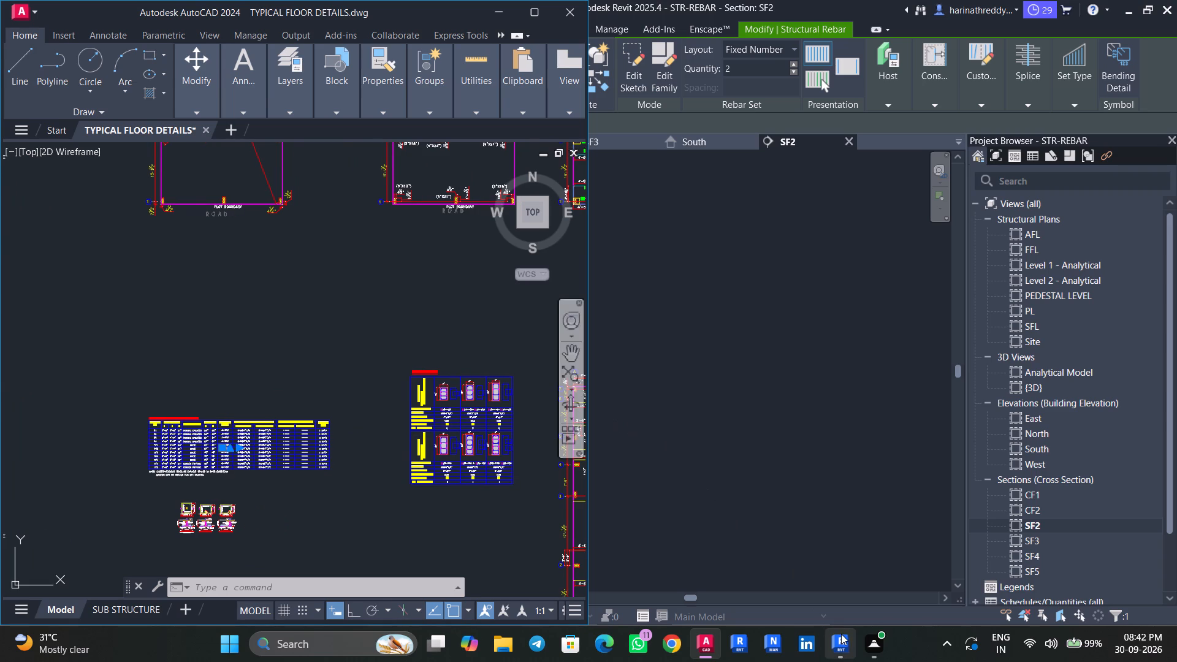
pyautogui.click(841, 634)
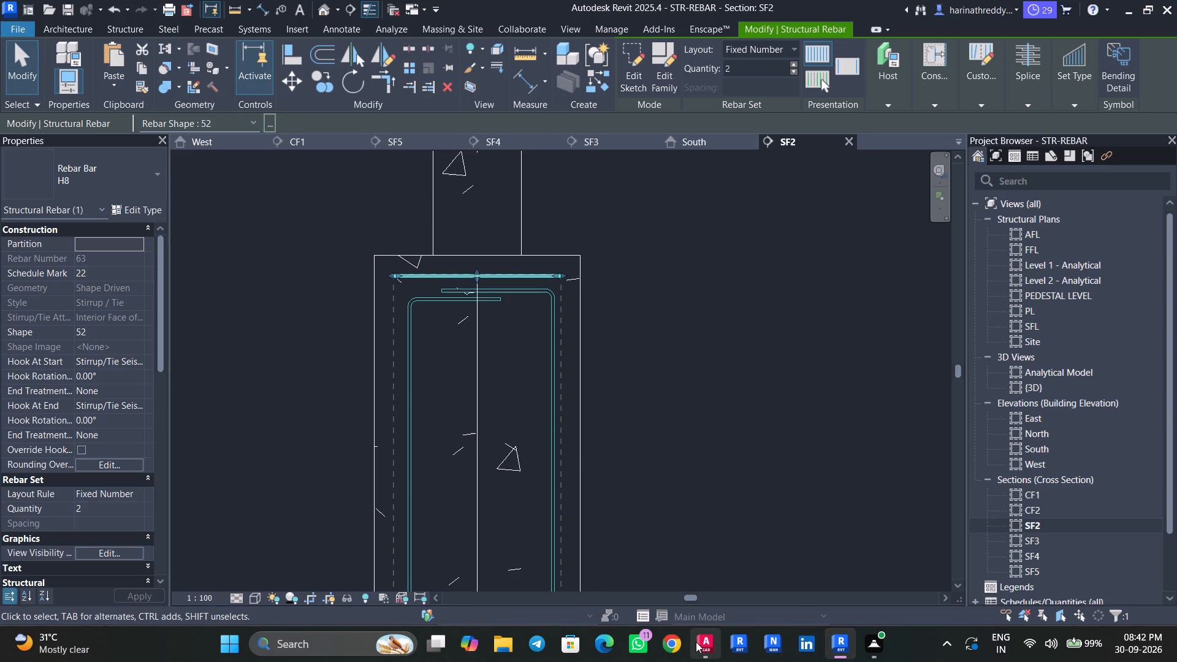
pyautogui.click(694, 593)
pyautogui.scroll(-2, 364, 484)
pyautogui.scroll(2, 368, 498)
pyautogui.scroll(3, 493, 462)
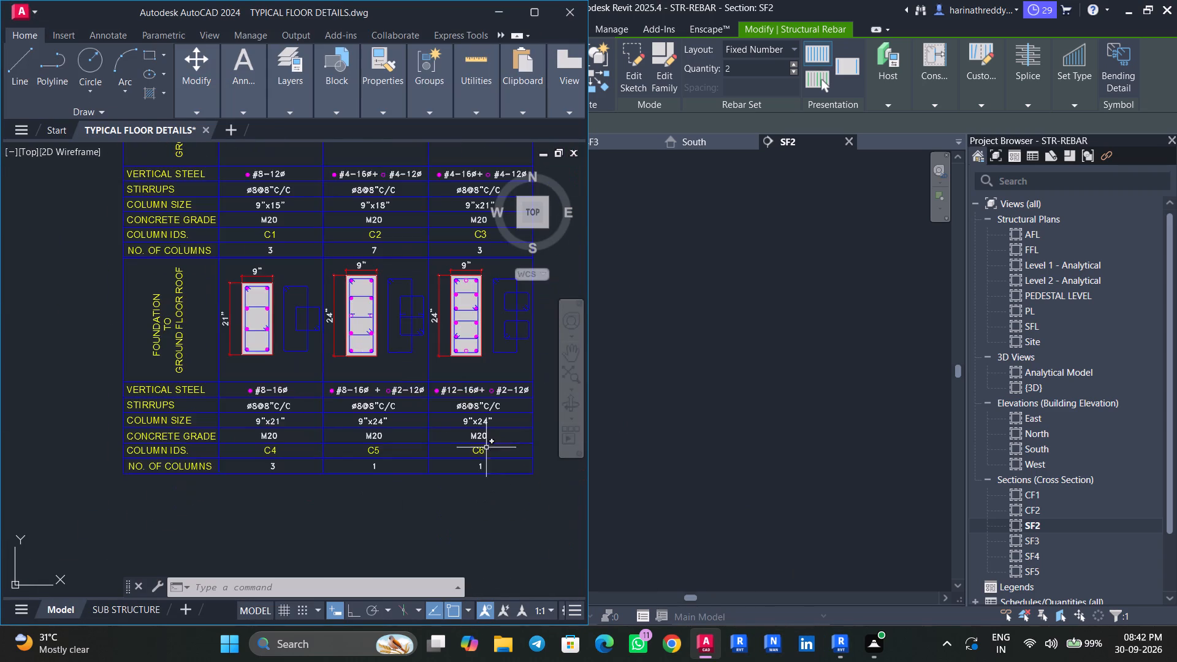
pyautogui.scroll(1, 376, 318)
pyautogui.moveTo(406, 333); pyautogui.dragTo(524, 349, button='middle')
pyautogui.scroll(-5, 333, 415)
pyautogui.moveTo(233, 468); pyautogui.dragTo(330, 470, button='middle')
pyautogui.moveTo(461, 480); pyautogui.dragTo(375, 483, button='middle')
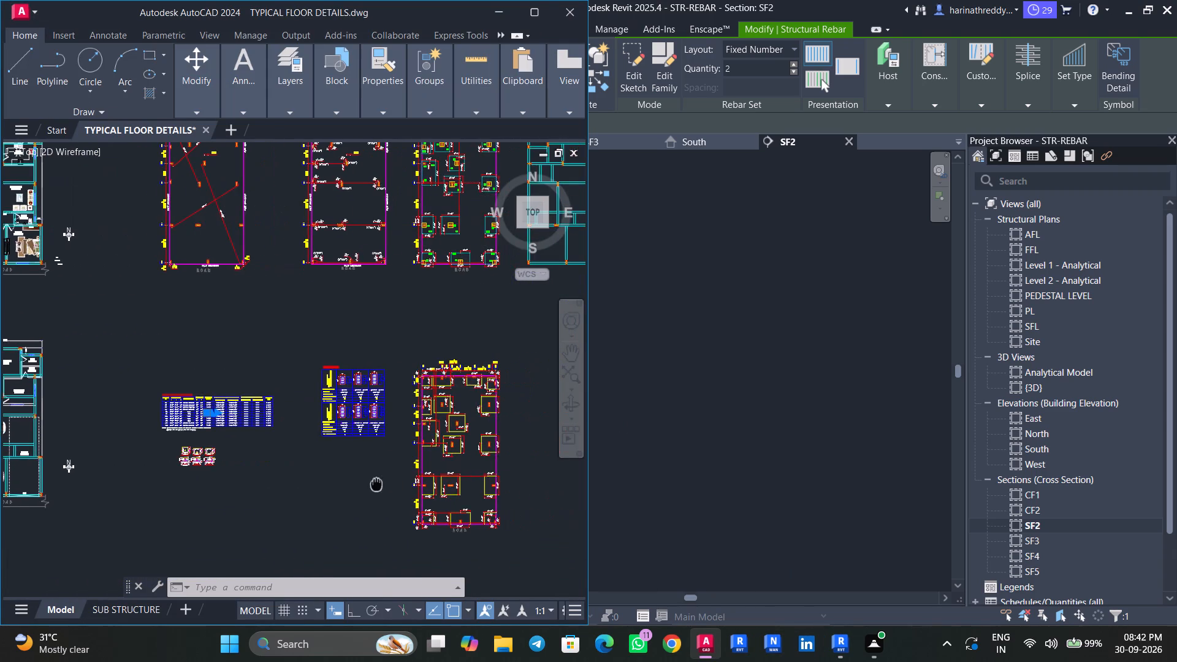
pyautogui.moveTo(375, 483); pyautogui.dragTo(375, 483, button='middle')
pyautogui.scroll(4, 175, 389)
pyautogui.scroll(-4, 257, 438)
pyautogui.scroll(7, 240, 498)
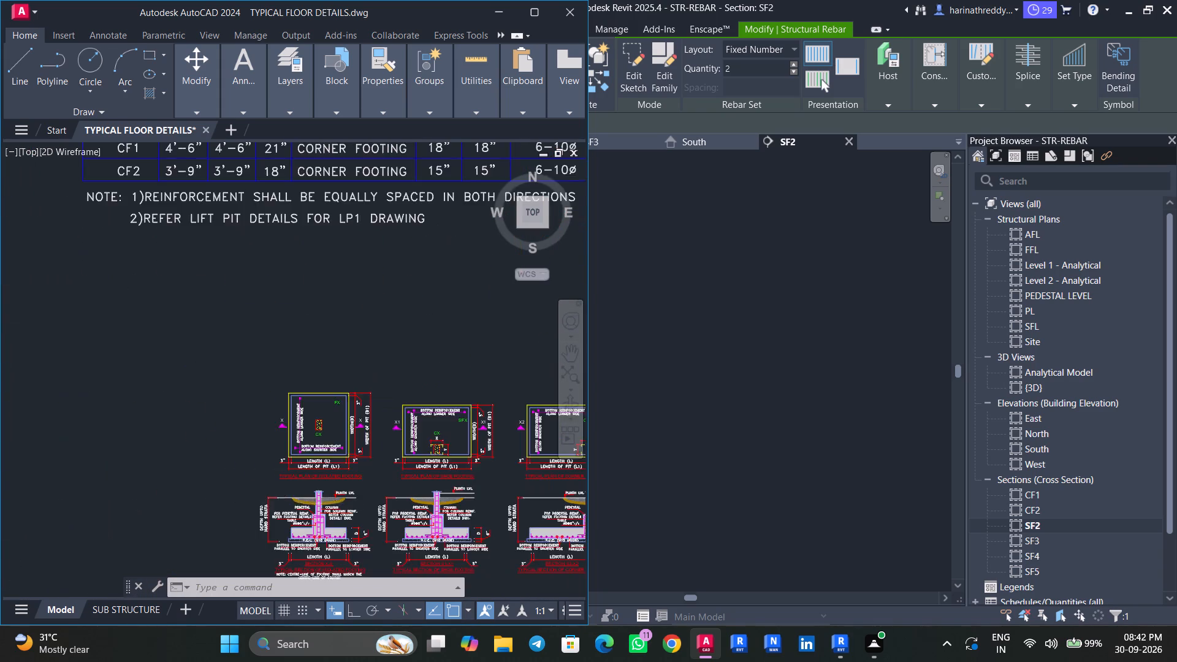
pyautogui.scroll(1, 340, 504)
pyautogui.moveTo(344, 498); pyautogui.dragTo(66, 318, button='middle')
pyautogui.moveTo(406, 404); pyautogui.dragTo(263, 366, button='middle')
pyautogui.scroll(2, 298, 364)
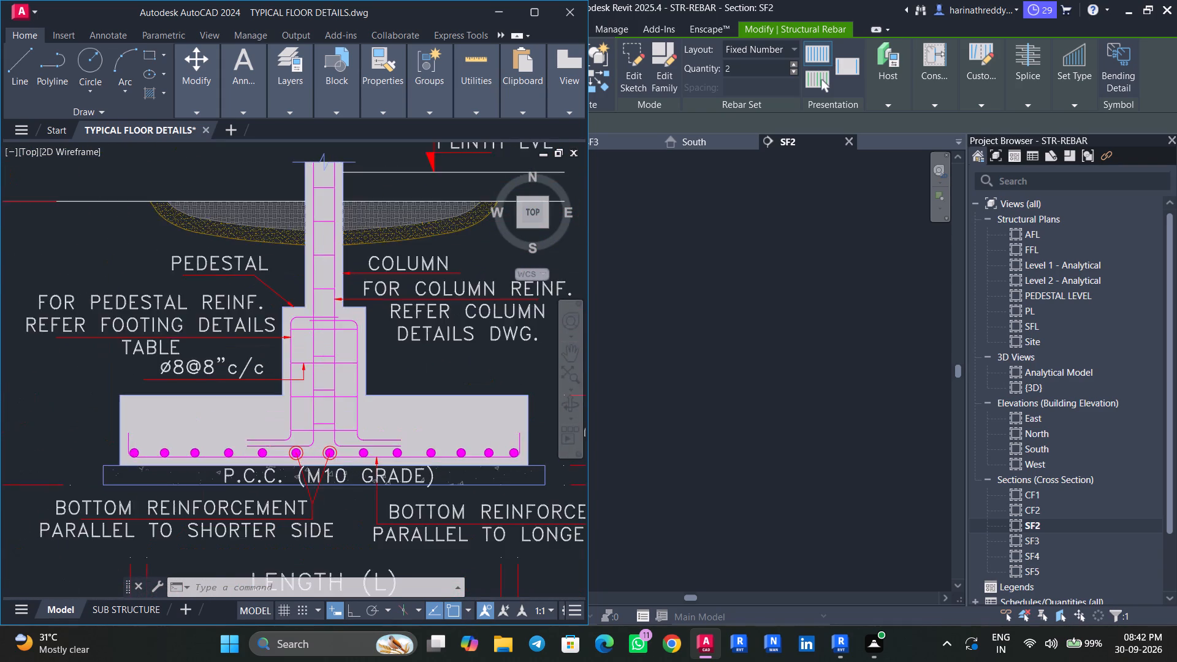
pyautogui.moveTo(298, 364); pyautogui.dragTo(297, 395, button='middle')
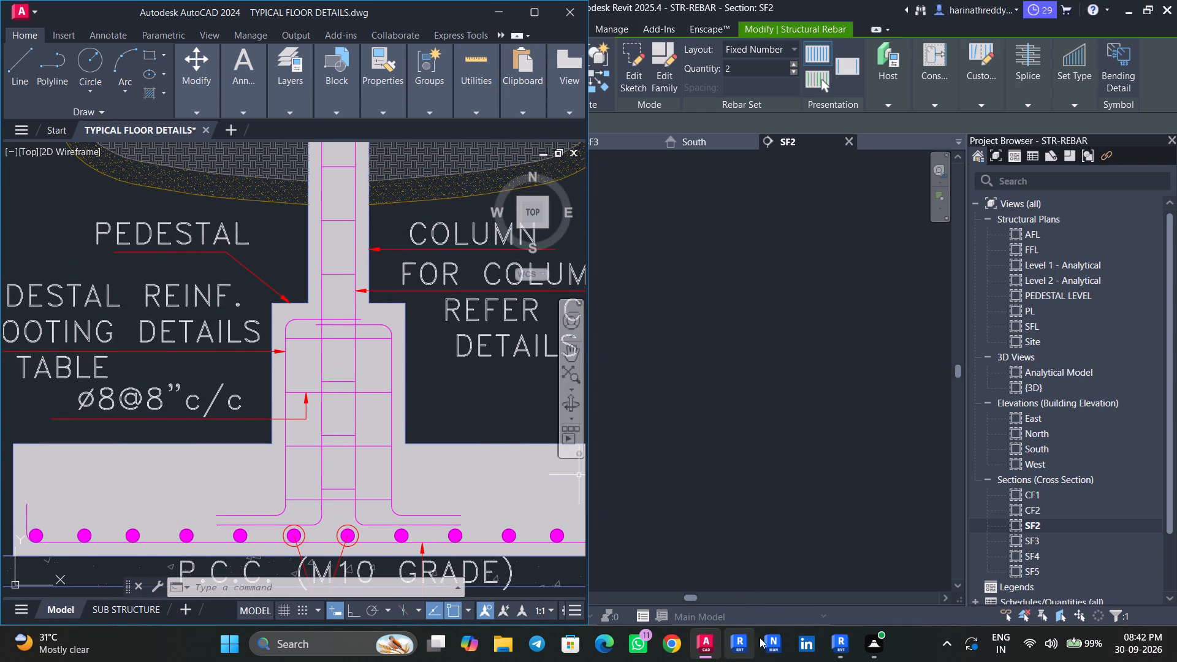
# Back in Revit, set the SF2 pedestal stirrup set to the Maximum Spacing layout rule with 8" spacing.
pyautogui.click(844, 649)
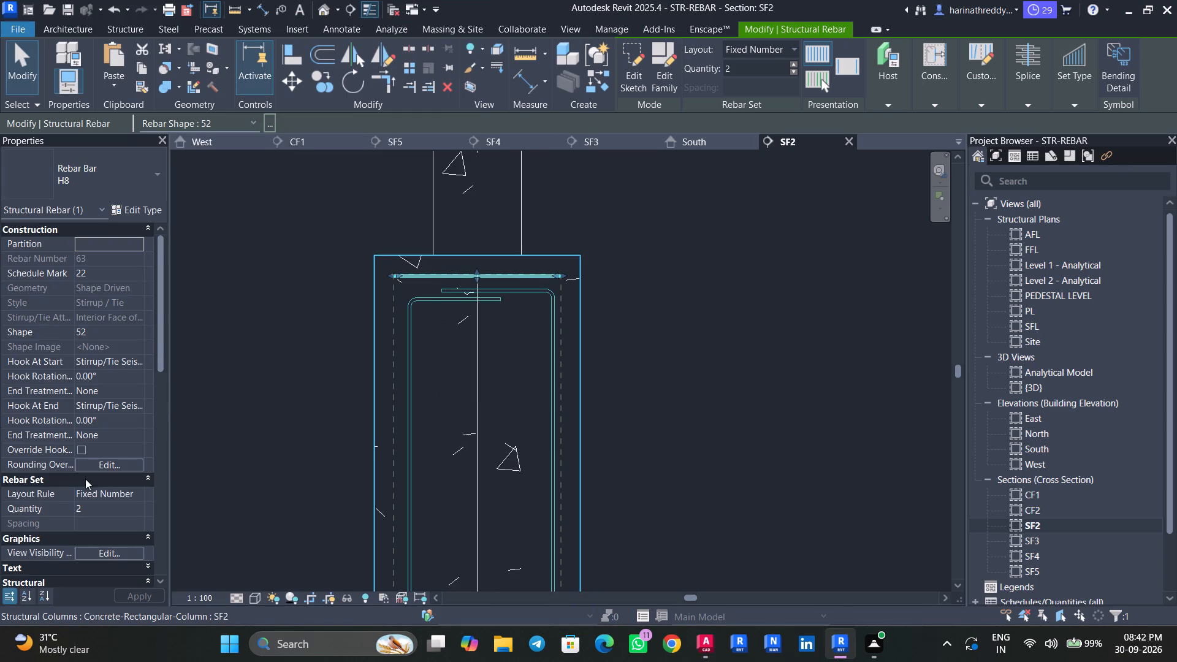
pyautogui.click(147, 496)
pyautogui.click(142, 495)
pyautogui.click(120, 530)
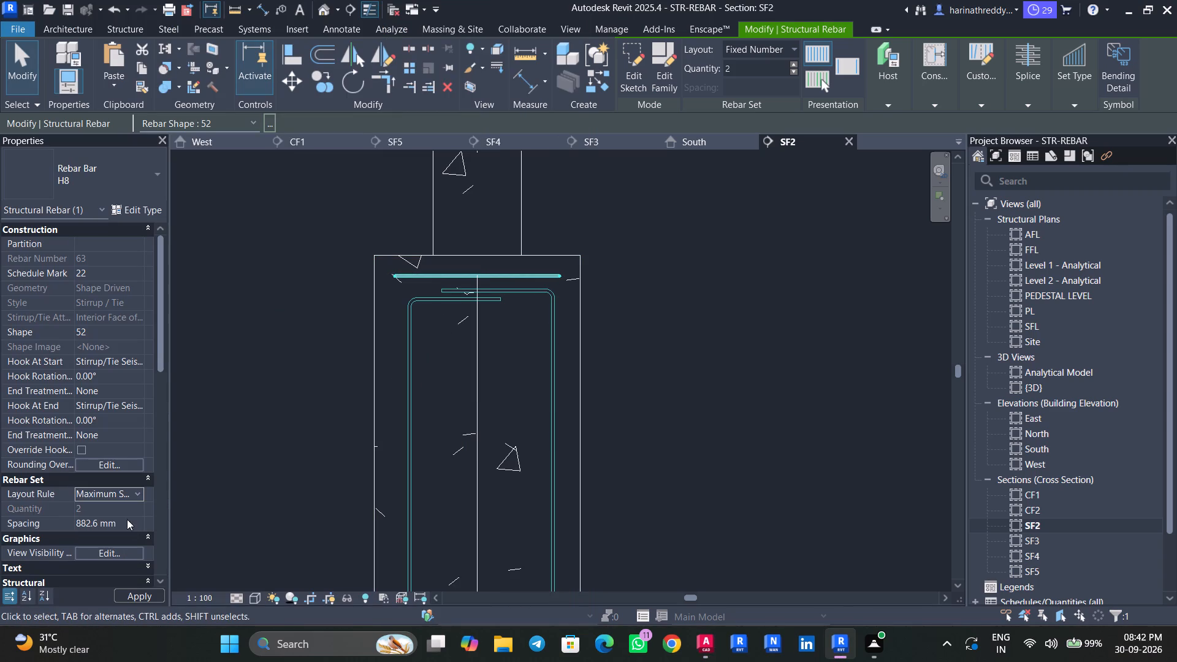
pyautogui.click(129, 519)
pyautogui.write('8"')
pyautogui.press('Return')
# Lower the stirrup set's top bar beneath the pedestal bars' top bends and extend its lower end into the footing, just above their bottom bends.
pyautogui.scroll(1, 485, 272)
pyautogui.scroll(-1, 485, 272)
pyautogui.scroll(5, 485, 272)
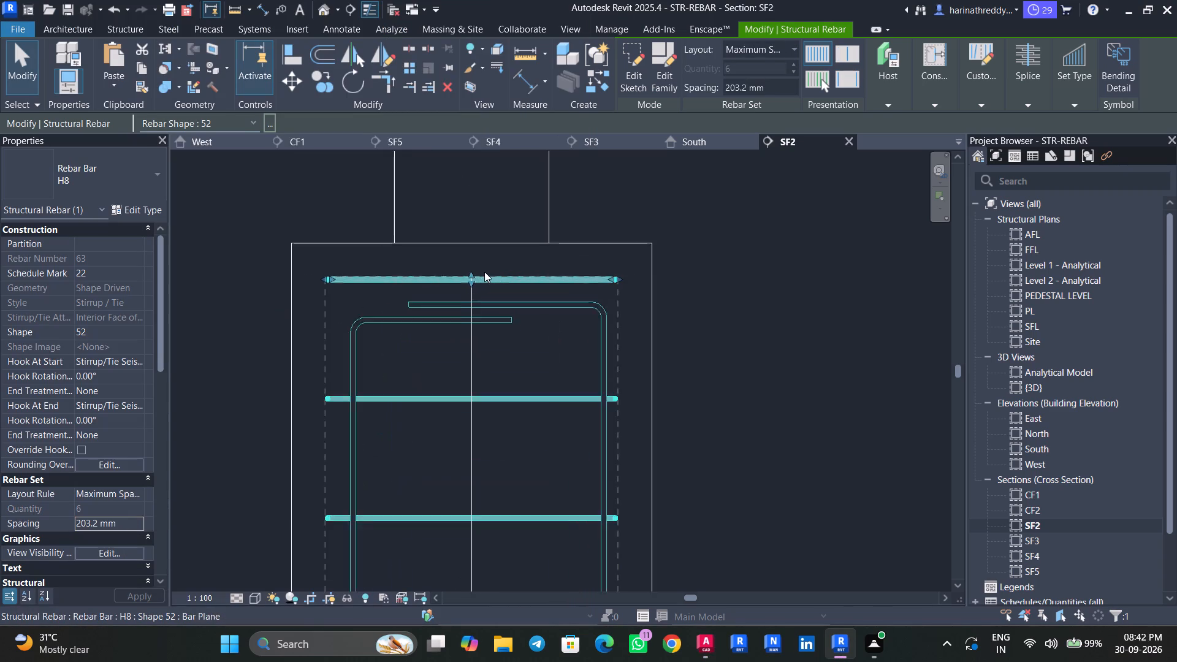
pyautogui.moveTo(469, 278); pyautogui.dragTo(473, 336)
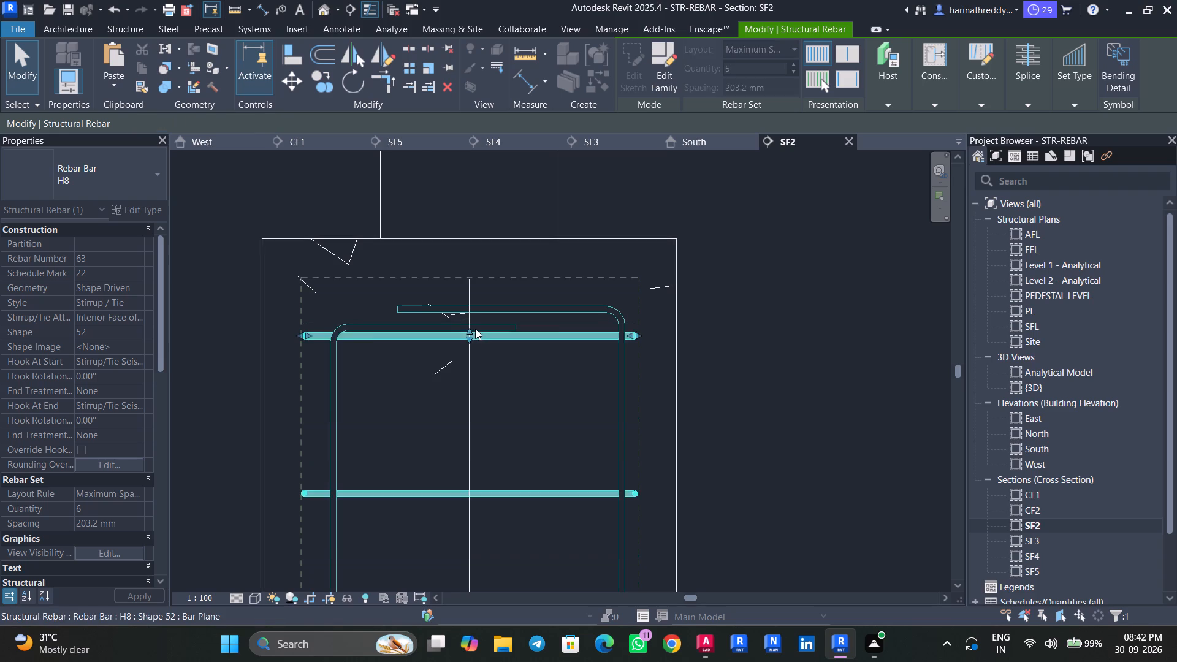
pyautogui.scroll(-12, 475, 329)
pyautogui.moveTo(543, 375); pyautogui.dragTo(543, 254, button='middle')
pyautogui.scroll(6, 489, 326)
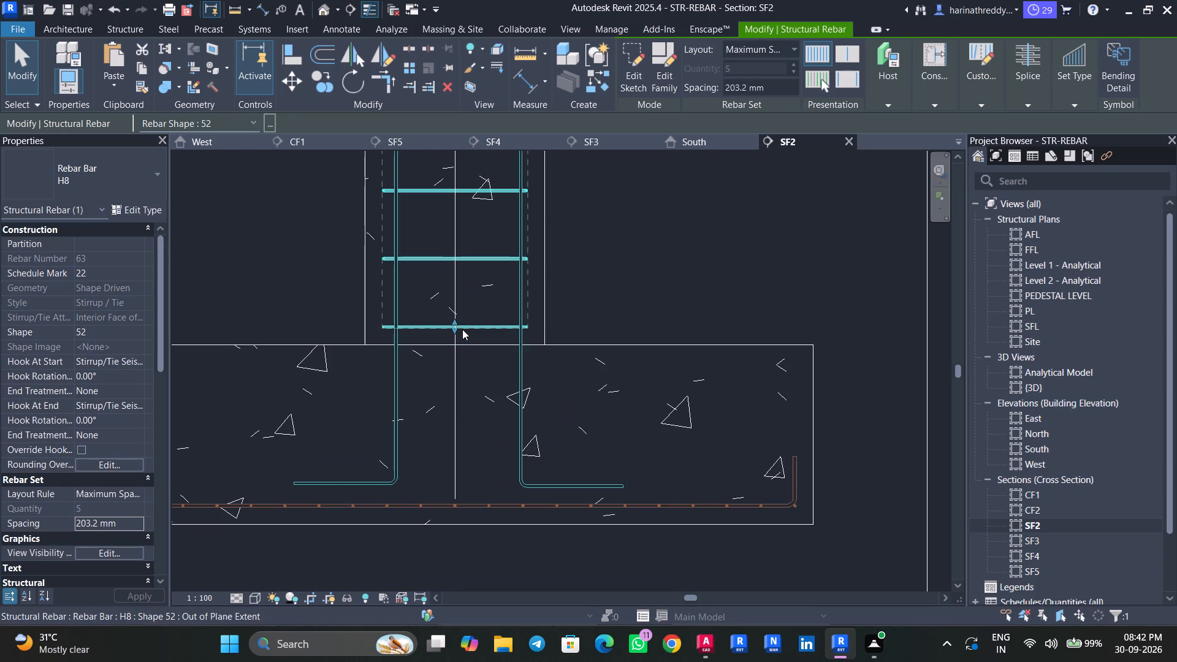
pyautogui.moveTo(455, 328); pyautogui.dragTo(469, 465)
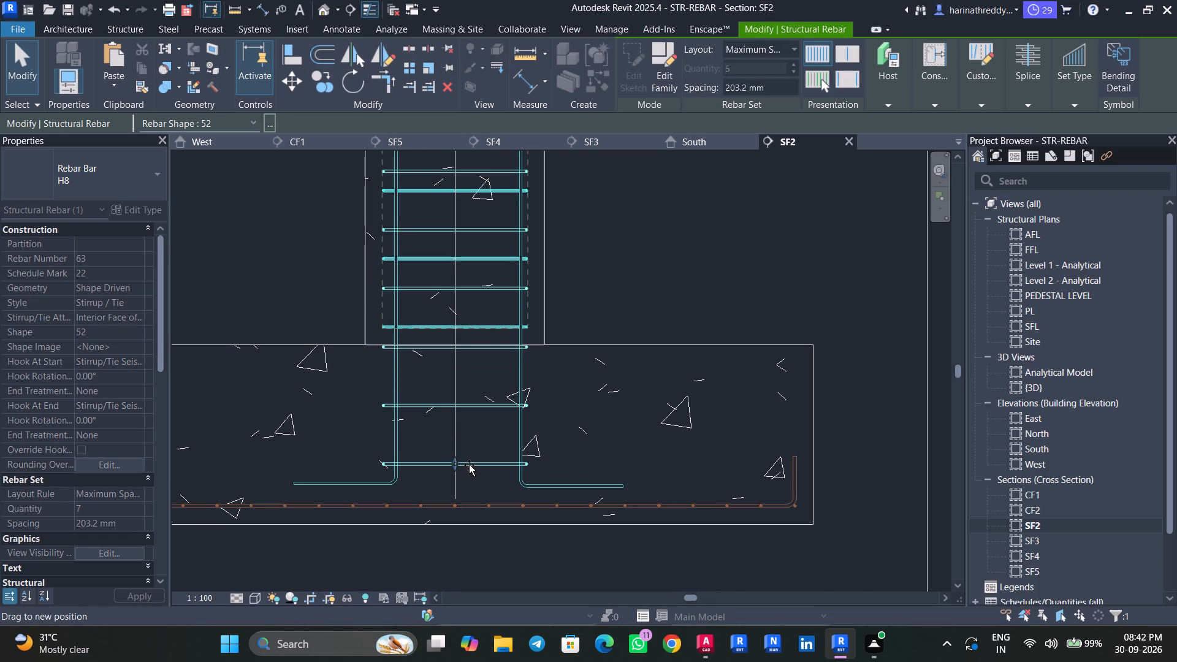
pyautogui.moveTo(469, 465); pyautogui.dragTo(469, 465)
pyautogui.press('Escape')
pyautogui.press('Escape')
pyautogui.press('Escape')
pyautogui.press('Escape')
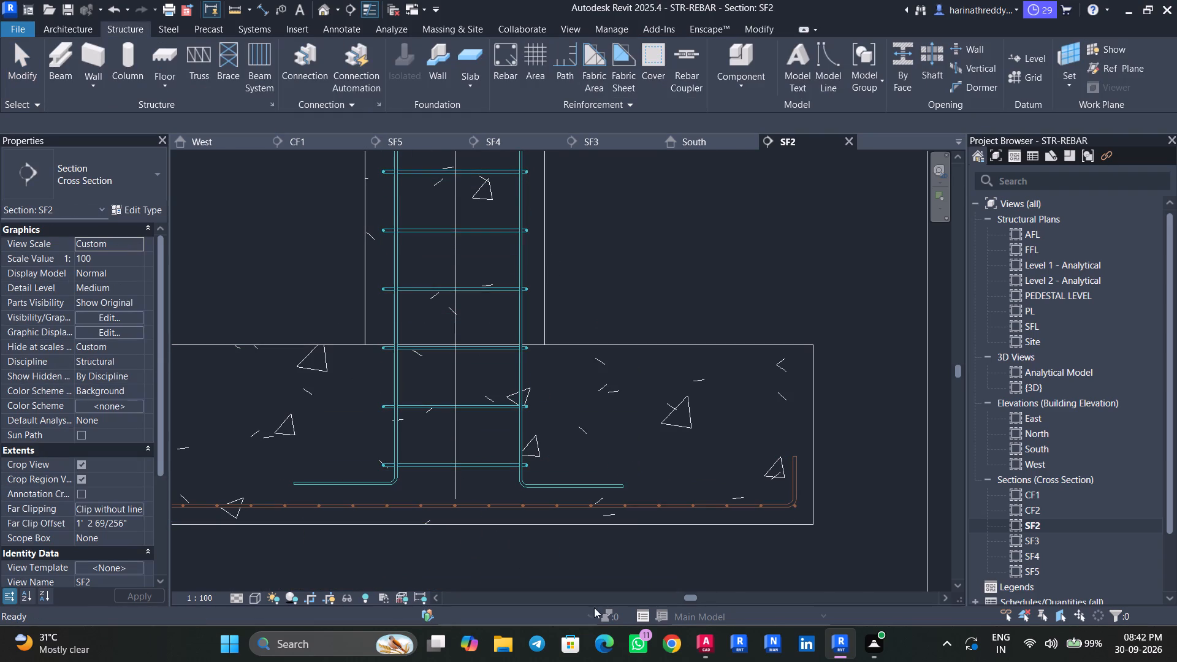
# Check the pedestal stirrup arrangement in the typical footing section in AutoCAD, and minimize that window.
pyautogui.click(694, 642)
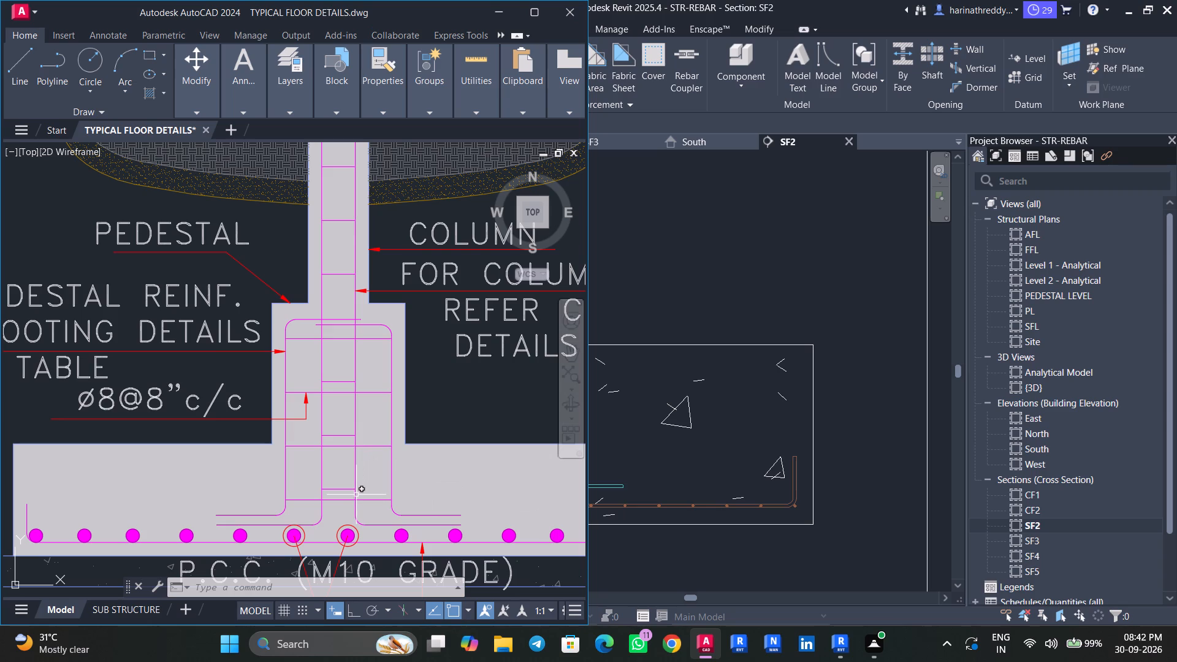
pyautogui.click(501, 12)
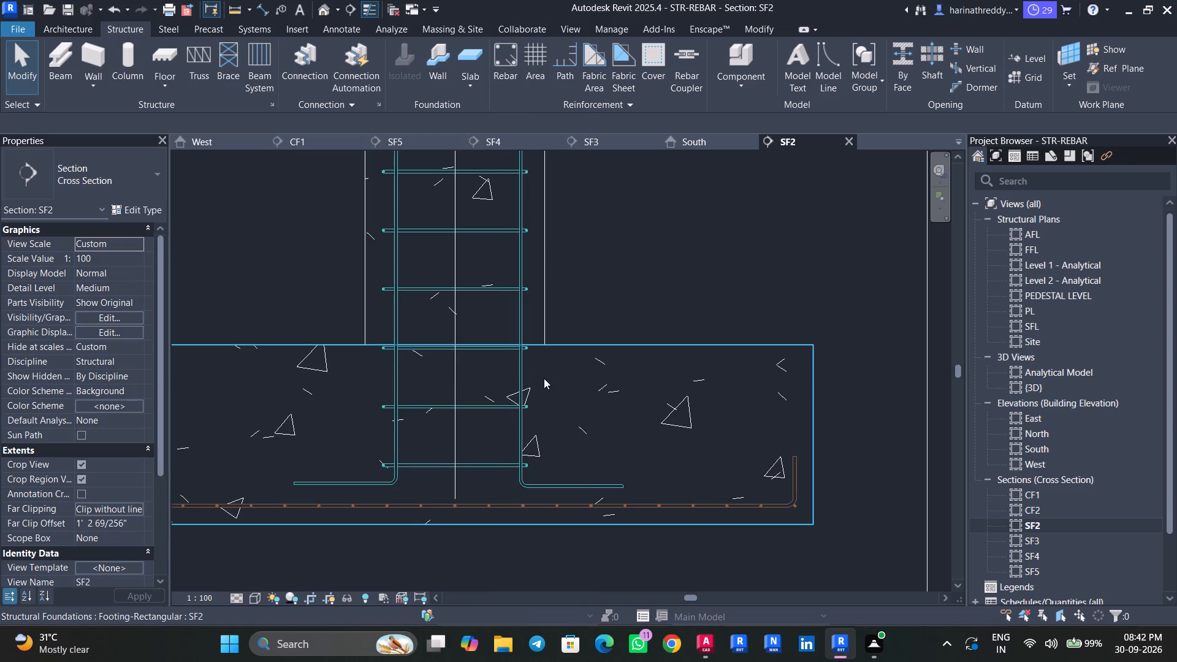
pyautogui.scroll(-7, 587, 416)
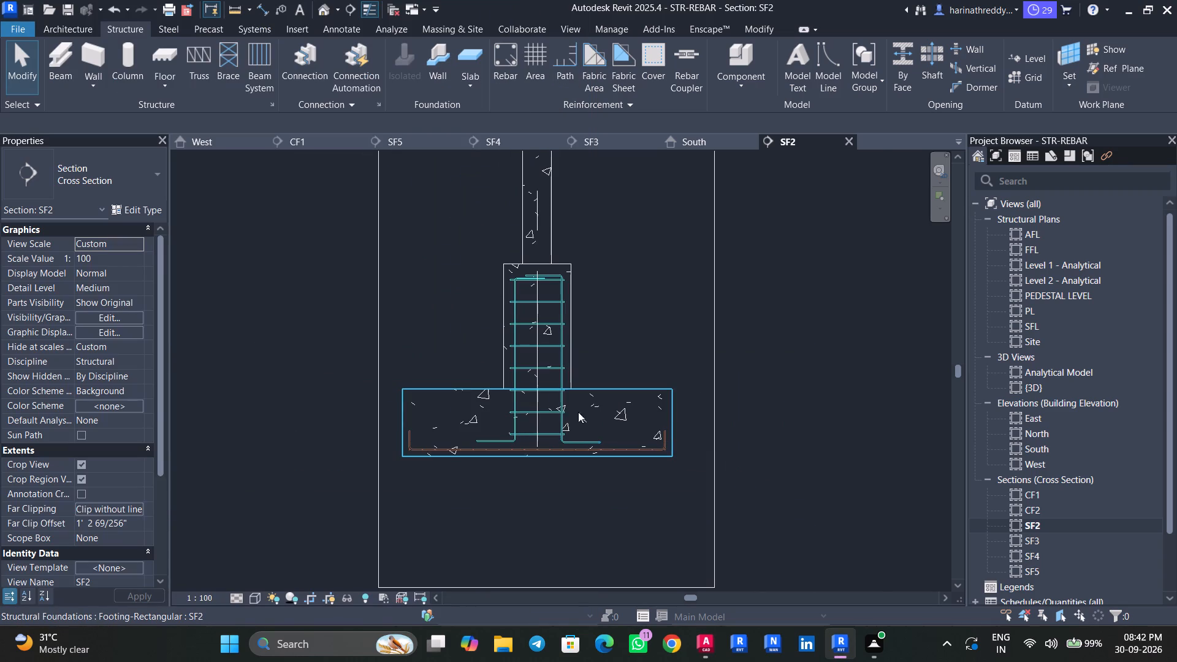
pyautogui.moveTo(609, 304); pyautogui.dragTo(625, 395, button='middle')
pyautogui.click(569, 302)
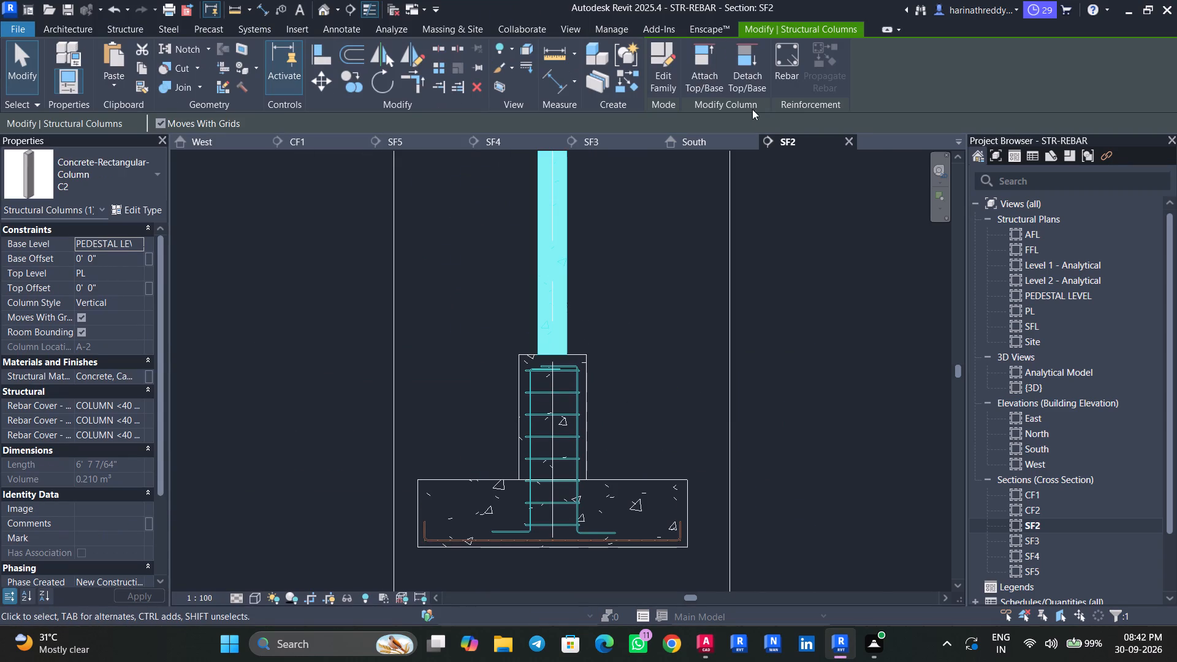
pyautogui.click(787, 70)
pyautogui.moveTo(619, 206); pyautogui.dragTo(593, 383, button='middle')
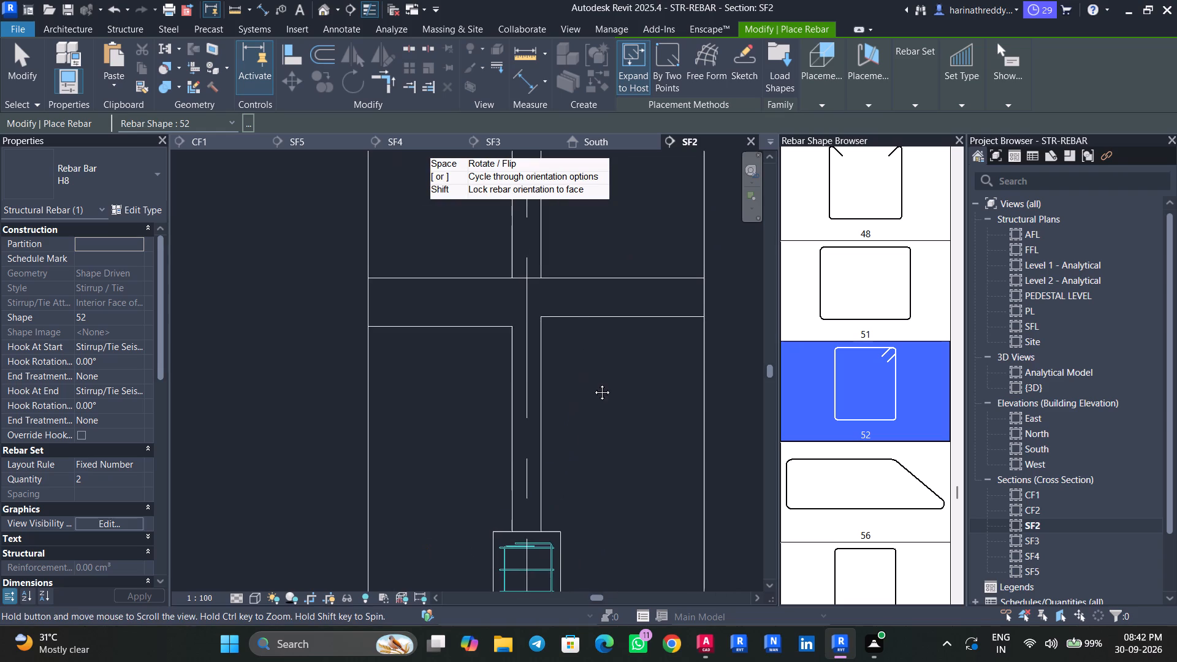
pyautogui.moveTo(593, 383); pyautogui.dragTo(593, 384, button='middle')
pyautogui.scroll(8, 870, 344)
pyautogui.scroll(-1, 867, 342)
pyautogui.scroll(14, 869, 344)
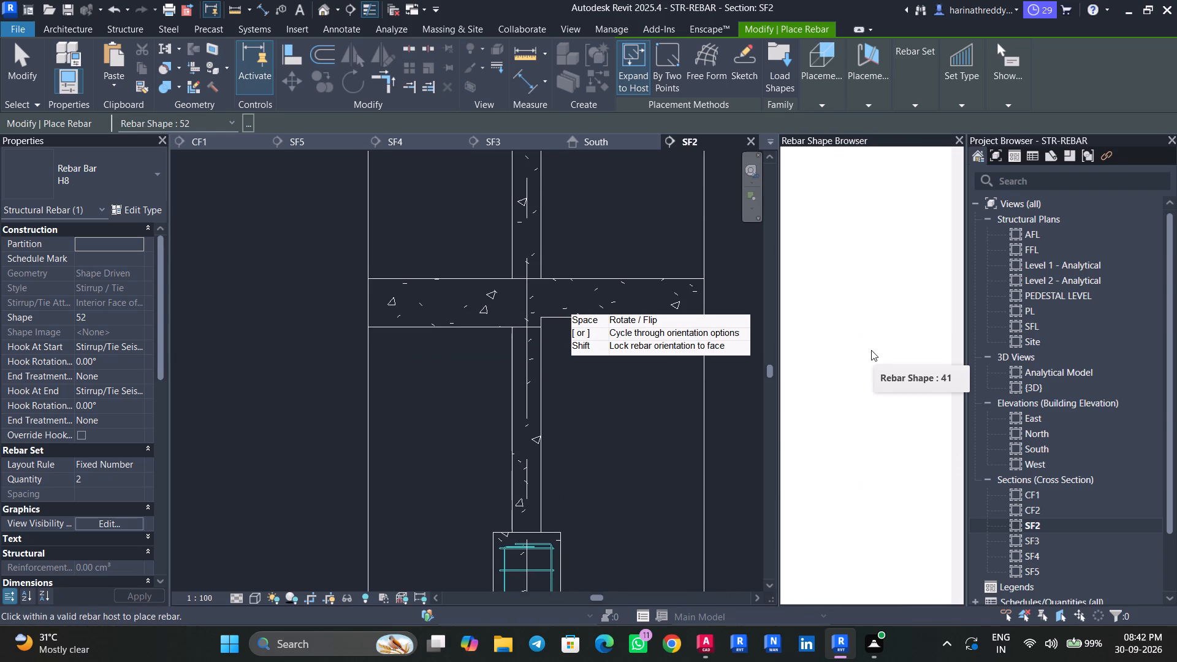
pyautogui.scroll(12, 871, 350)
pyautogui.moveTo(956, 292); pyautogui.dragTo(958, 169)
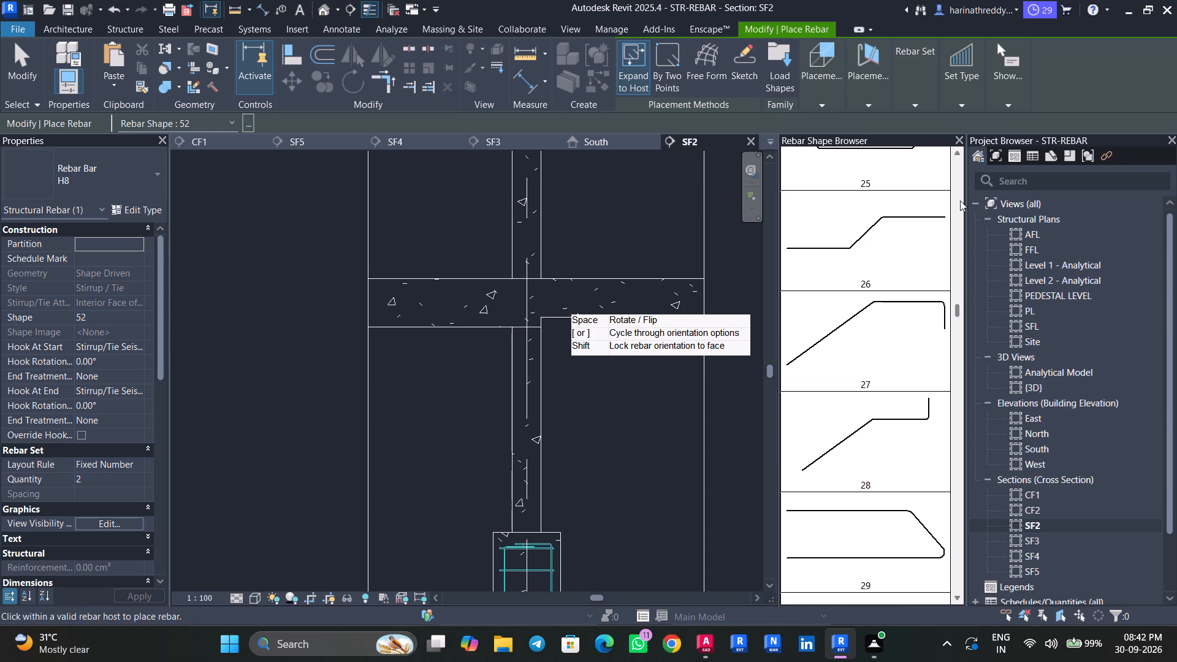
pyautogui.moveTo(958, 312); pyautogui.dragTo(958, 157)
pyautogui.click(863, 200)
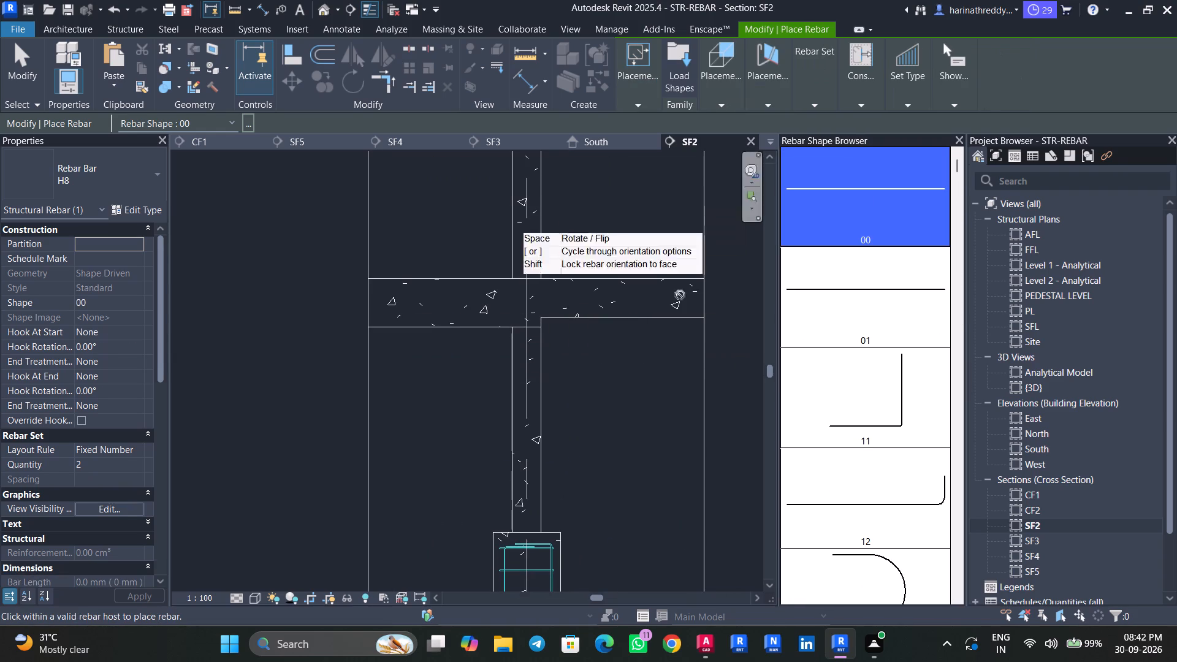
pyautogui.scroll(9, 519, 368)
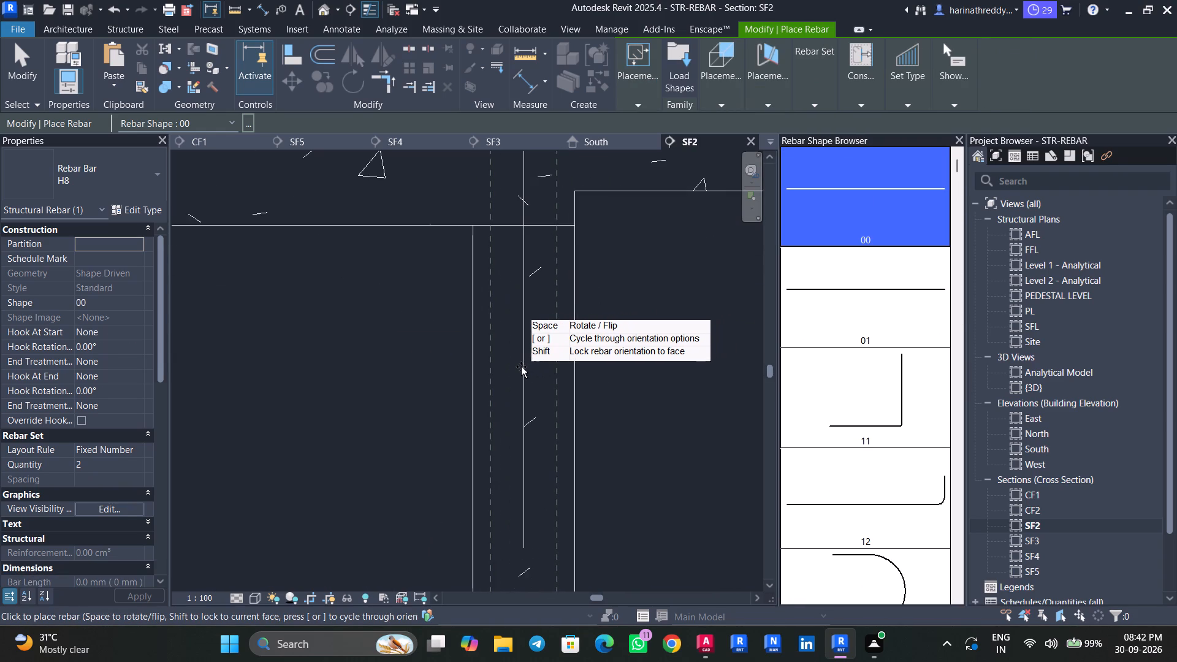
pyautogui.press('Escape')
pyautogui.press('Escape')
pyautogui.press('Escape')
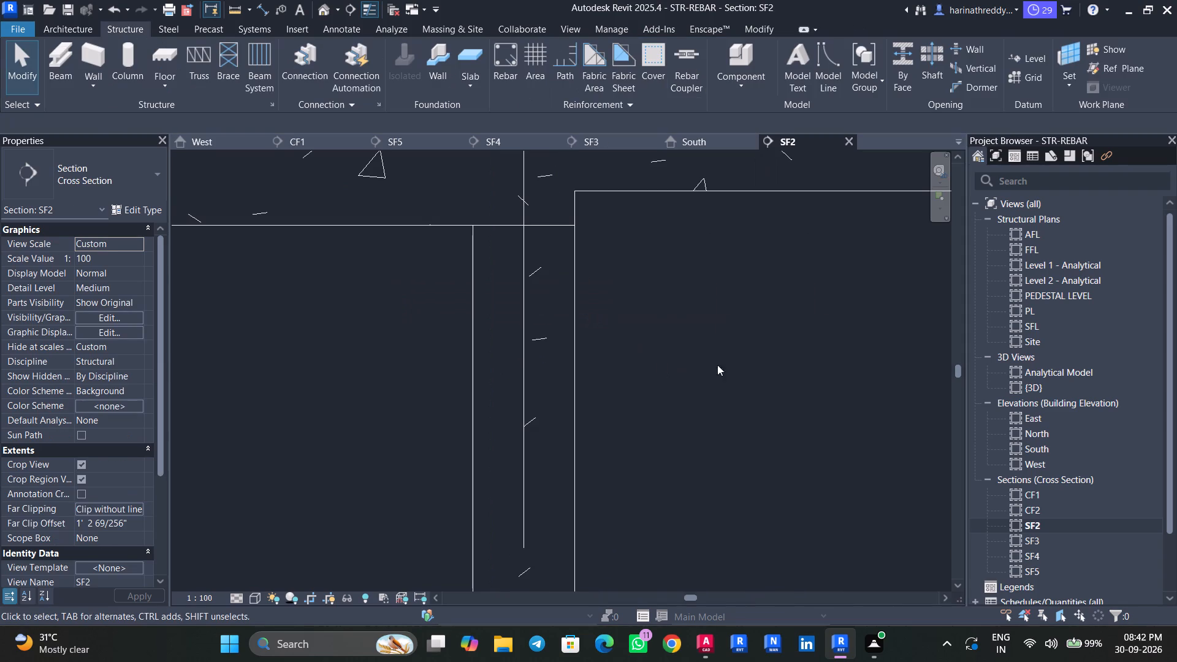
# Open the PL structural plan and locate SF2's C2 column at the intersection of grids A and 2.
pyautogui.scroll(-1, 674, 405)
pyautogui.scroll(1, 674, 405)
pyautogui.scroll(-3, 674, 405)
pyautogui.click(606, 363)
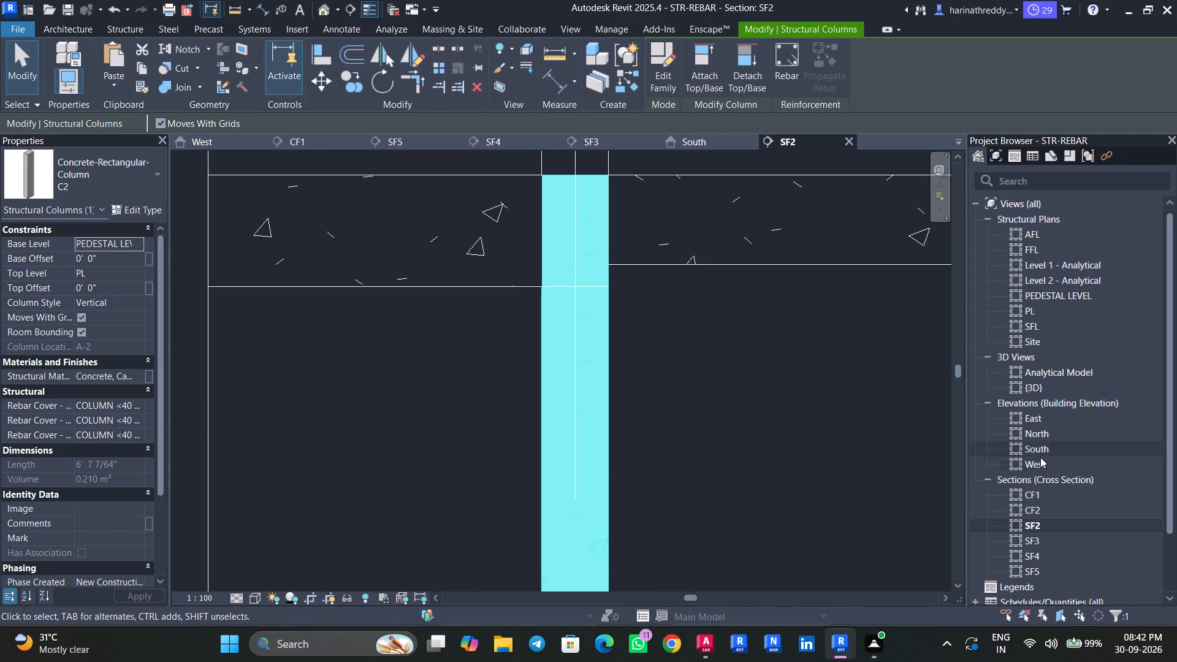
pyautogui.click(1034, 239)
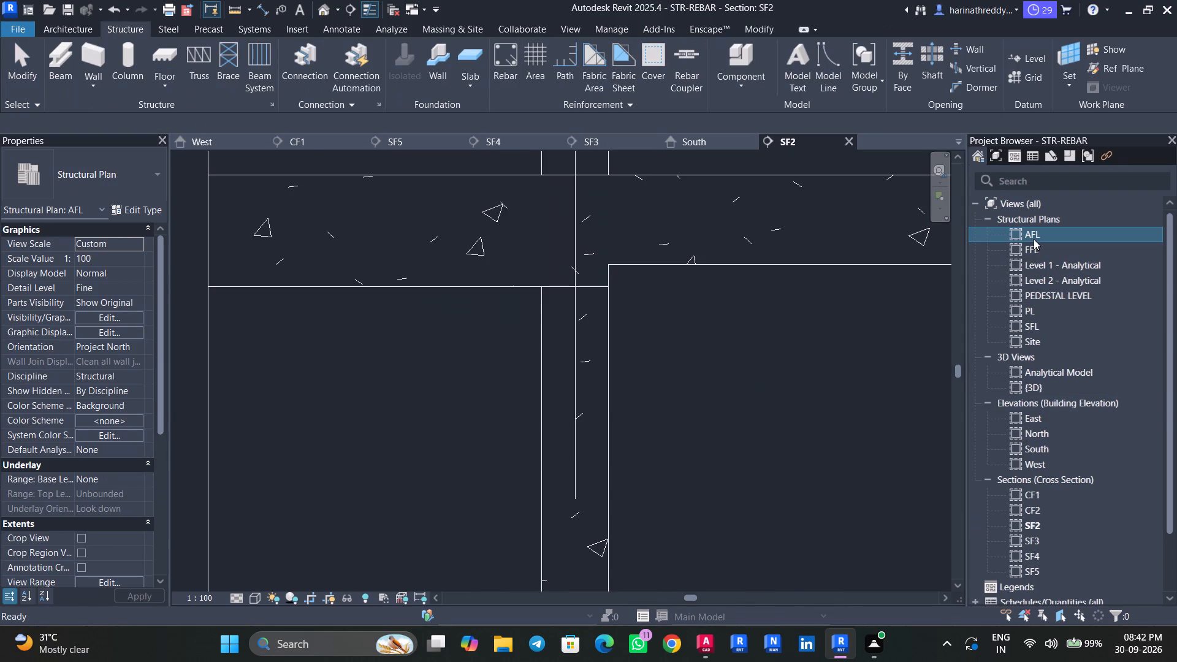
pyautogui.press('Escape')
pyautogui.click(611, 389)
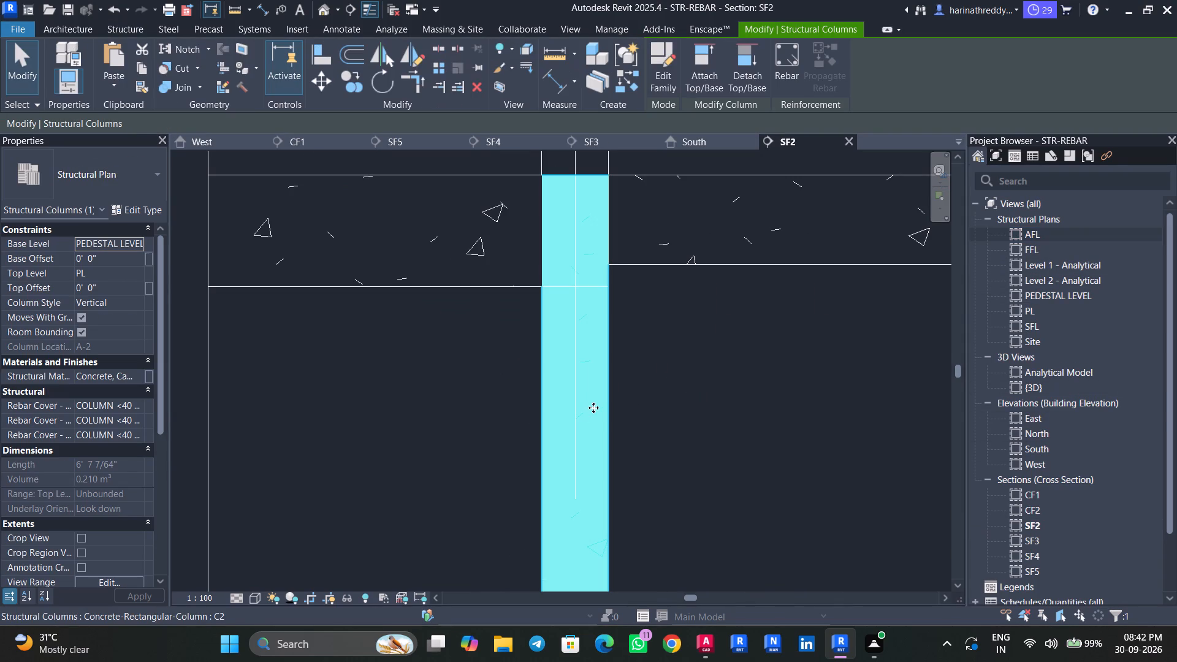
pyautogui.doubleClick(1043, 313)
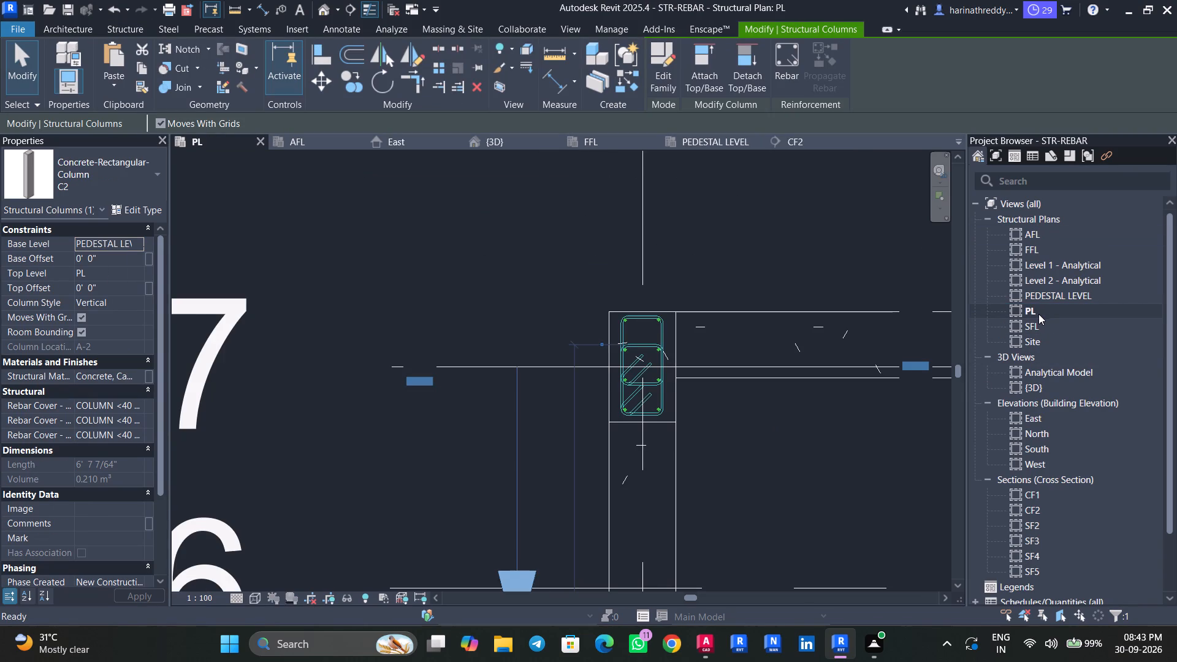
pyautogui.scroll(-8, 729, 465)
pyautogui.scroll(1, 729, 463)
pyautogui.scroll(-5, 729, 463)
pyautogui.moveTo(790, 525); pyautogui.dragTo(625, 278, button='middle')
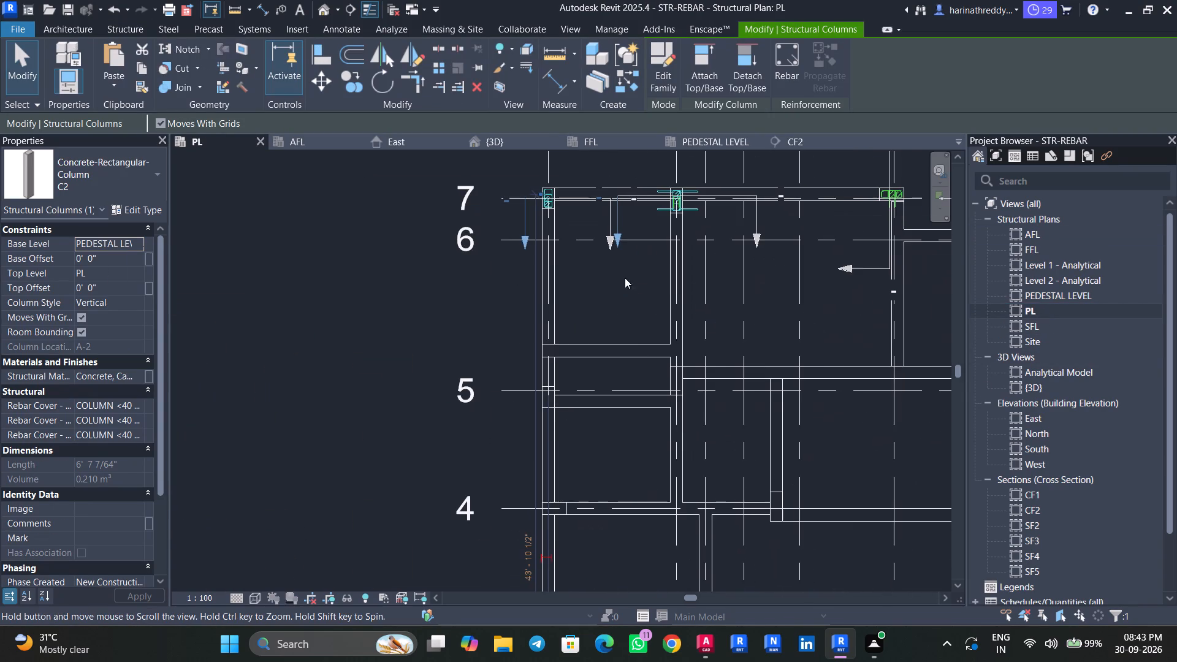
pyautogui.scroll(-2, 769, 500)
pyautogui.moveTo(829, 551); pyautogui.dragTo(587, 517, button='middle')
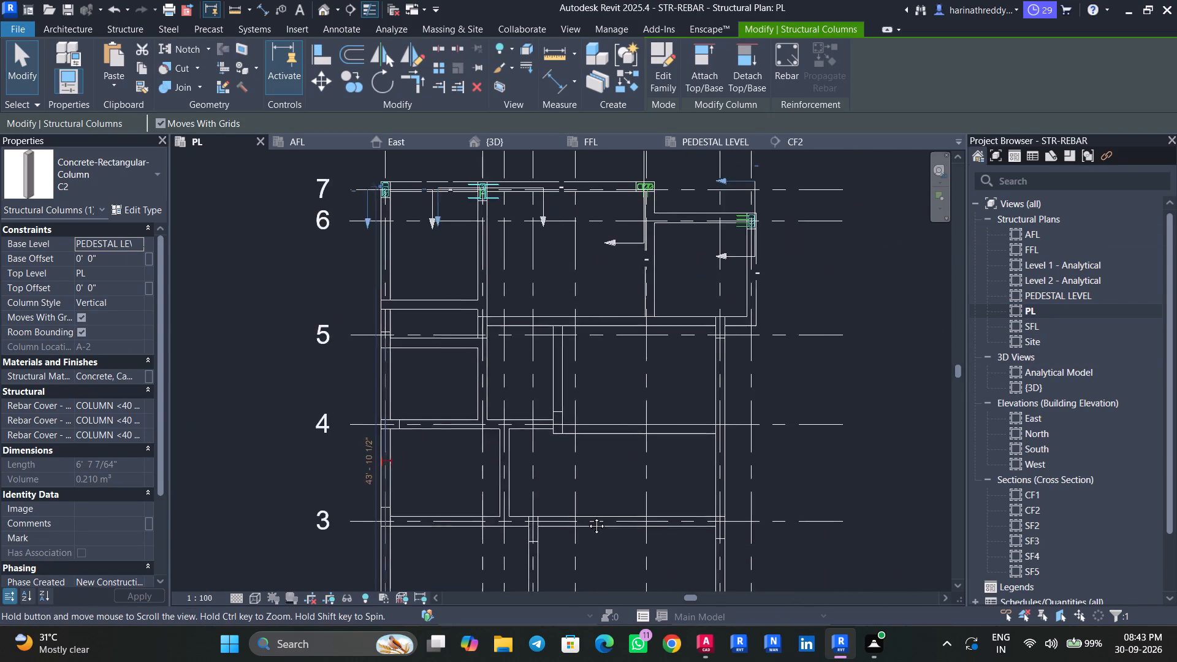
pyautogui.moveTo(587, 517); pyautogui.dragTo(581, 532, button='middle')
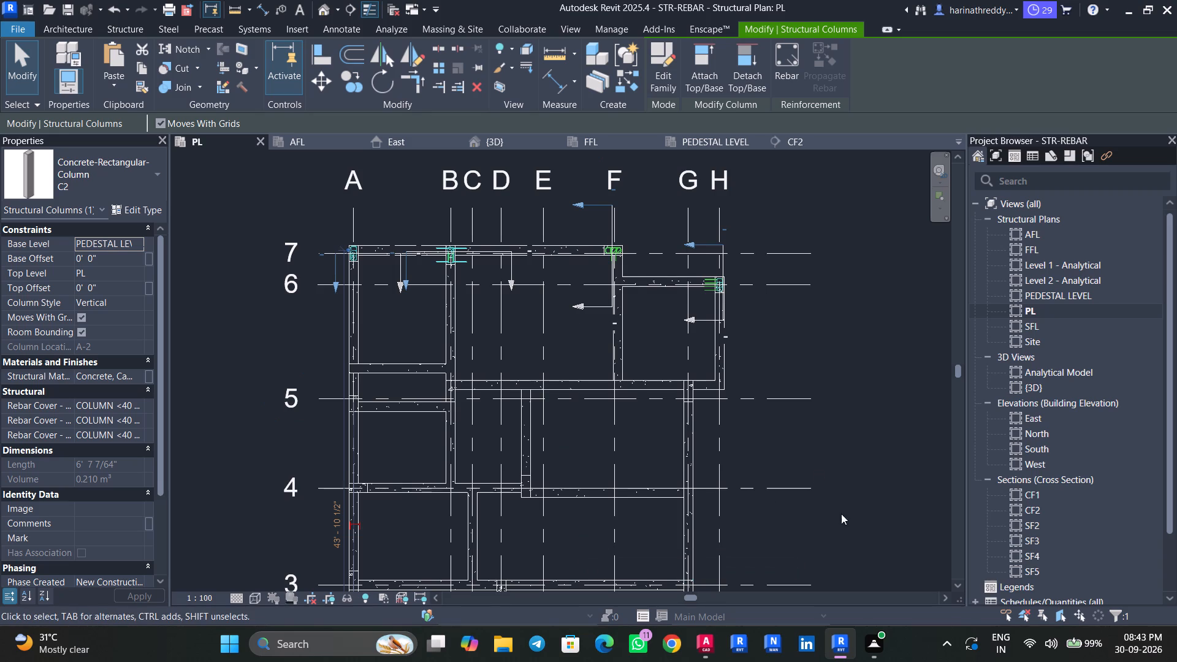
pyautogui.moveTo(838, 509); pyautogui.dragTo(842, 227, button='middle')
pyautogui.moveTo(824, 346); pyautogui.dragTo(850, 248, button='middle')
pyautogui.scroll(3, 367, 456)
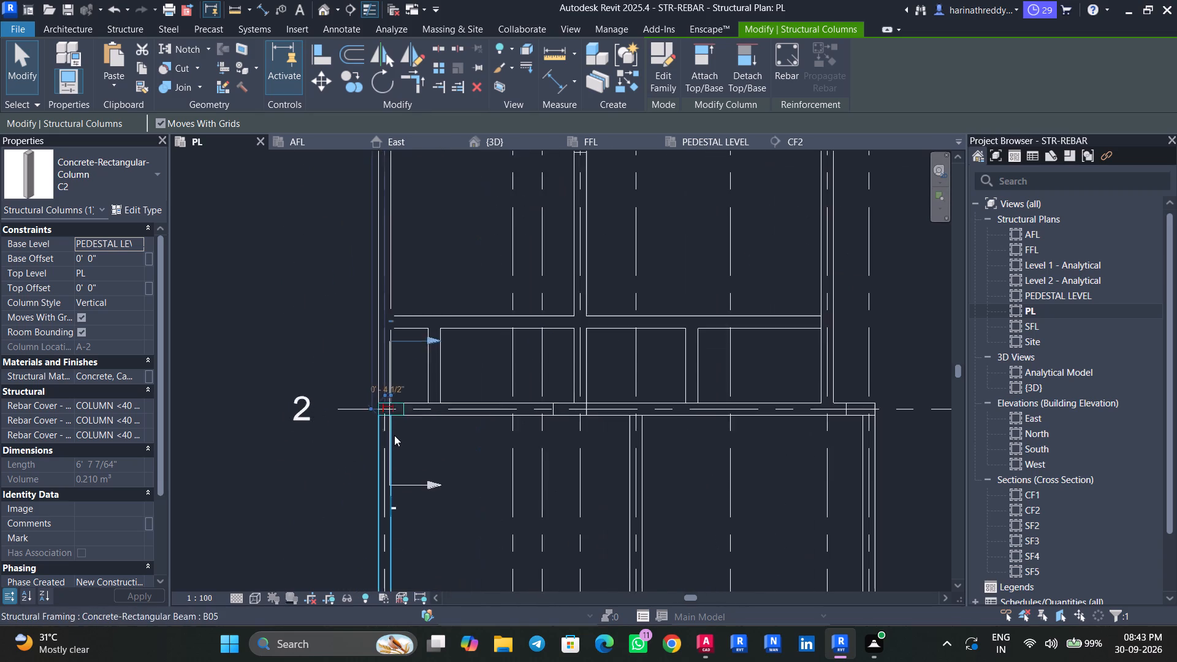
pyautogui.scroll(8, 394, 435)
pyautogui.scroll(4, 422, 384)
pyautogui.moveTo(398, 385); pyautogui.dragTo(321, 477, button='middle')
pyautogui.scroll(1, 321, 477)
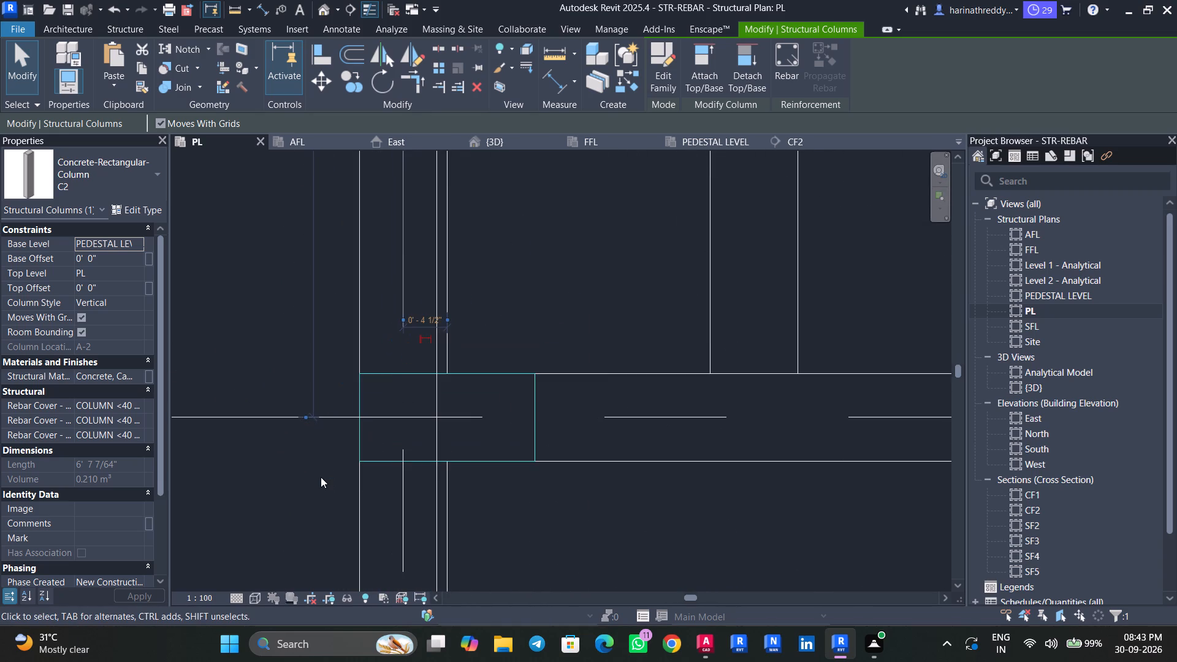
pyautogui.scroll(2, 321, 477)
pyautogui.press('Escape')
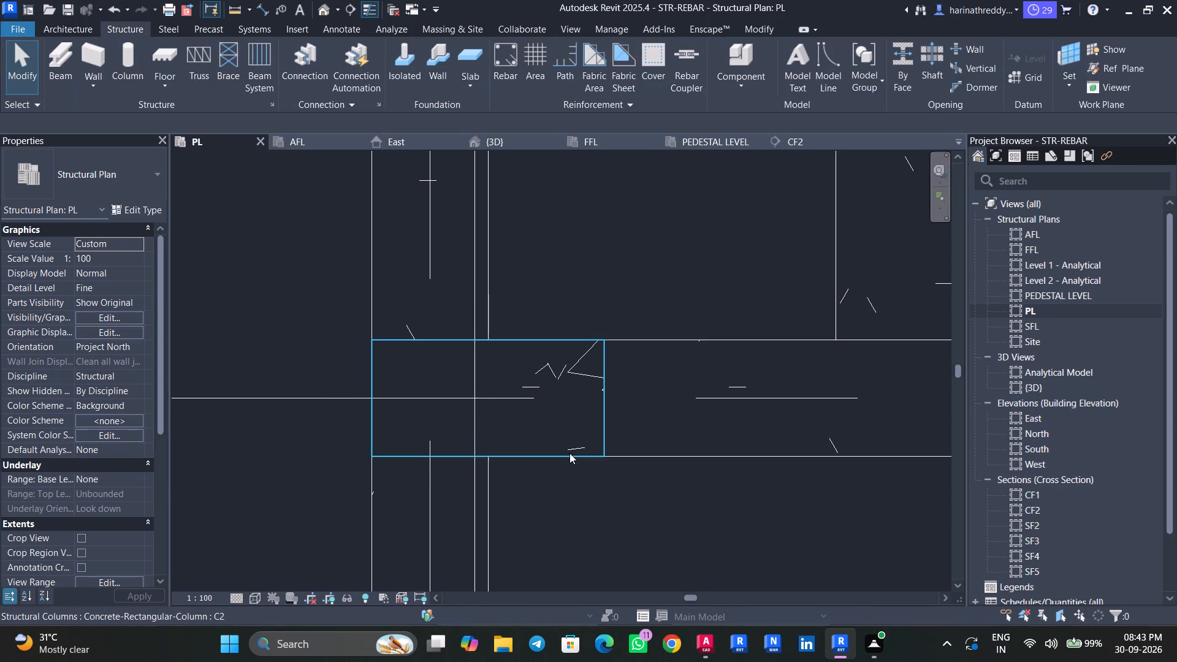
# Start placing rebar in the C2 column at grid A-2 with bar type H16, shape 00.
pyautogui.click(569, 453)
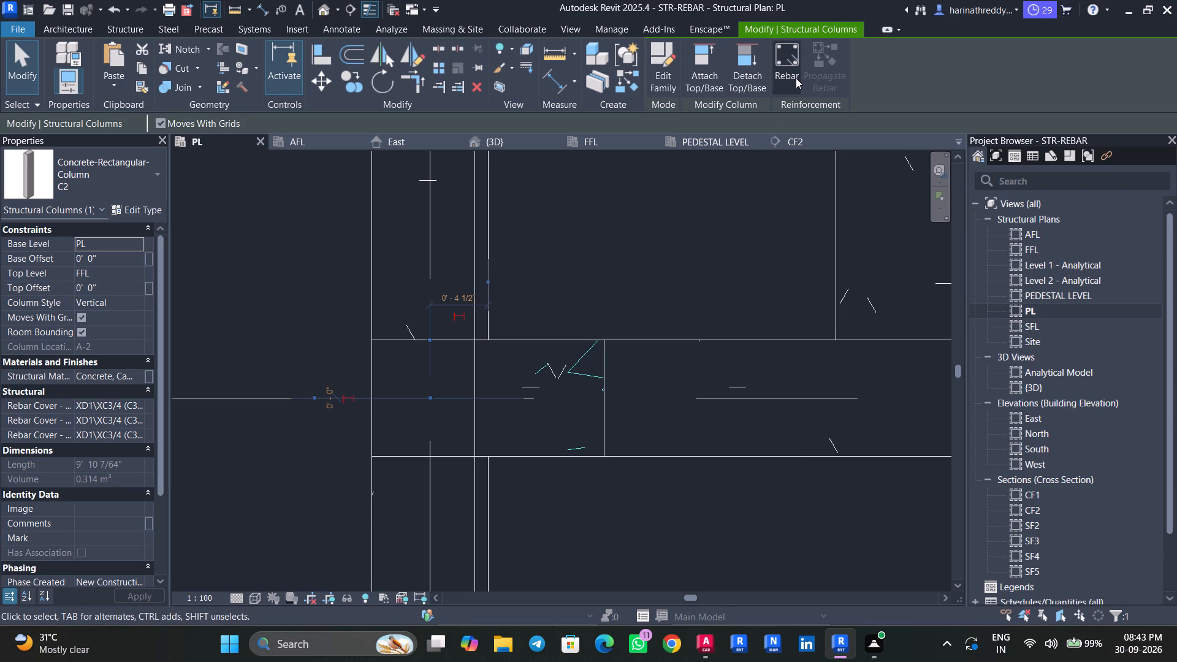
pyautogui.click(796, 78)
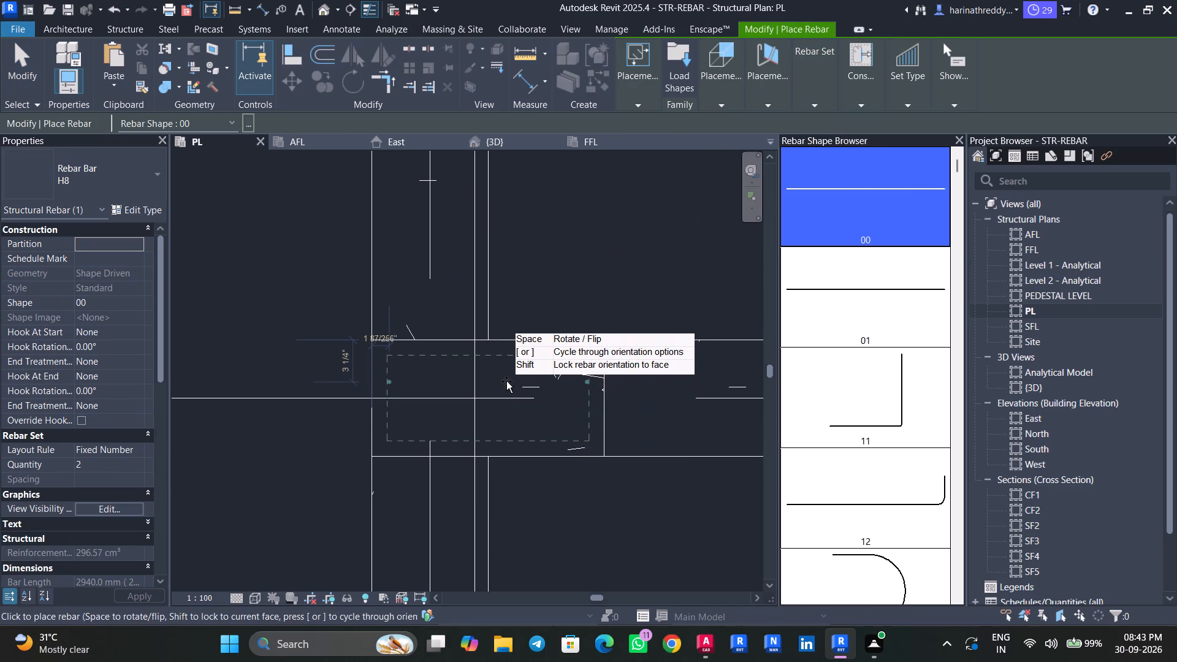
pyautogui.click(67, 178)
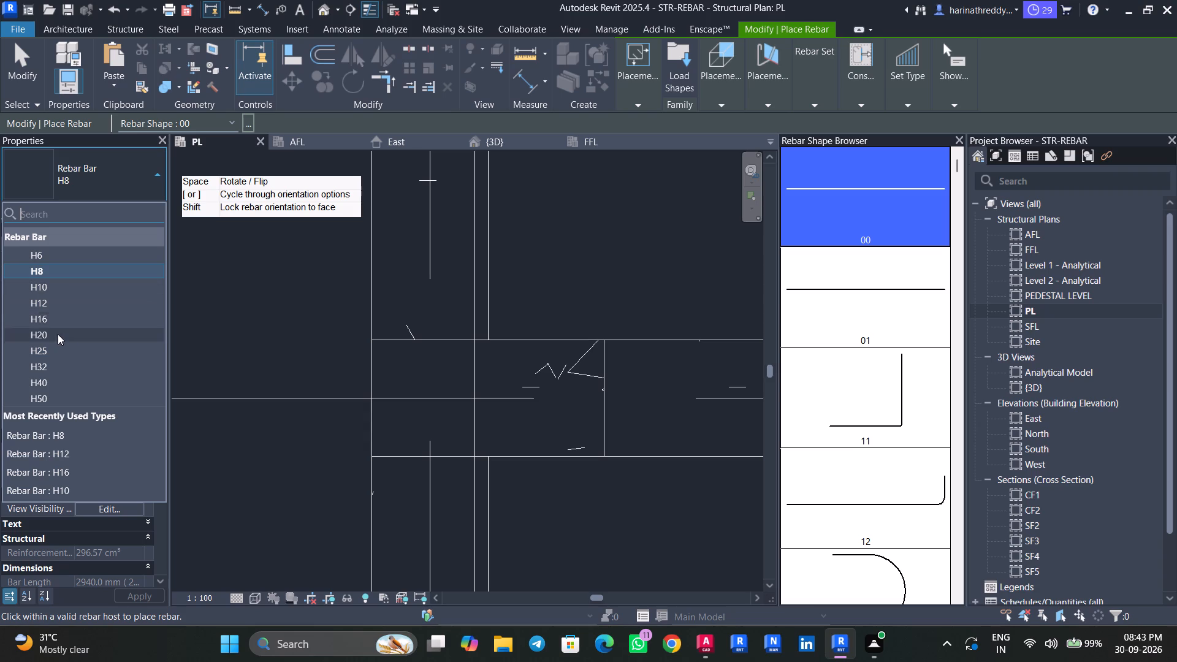
pyautogui.click(56, 320)
# In AutoCAD, examine the column schedule for C2's vertical bar sizes and arrangement, and minimize that window.
pyautogui.click(709, 635)
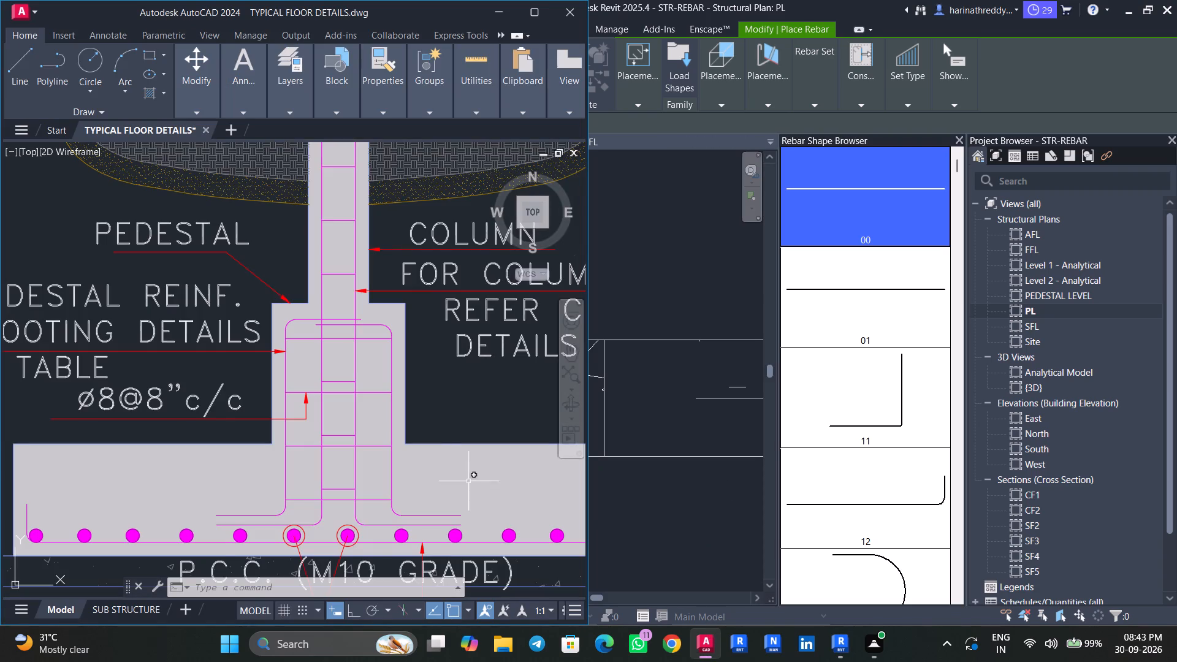
pyautogui.scroll(-7, 443, 466)
pyautogui.scroll(3, 449, 373)
pyautogui.moveTo(479, 408); pyautogui.dragTo(253, 413, button='middle')
pyautogui.scroll(-6, 226, 412)
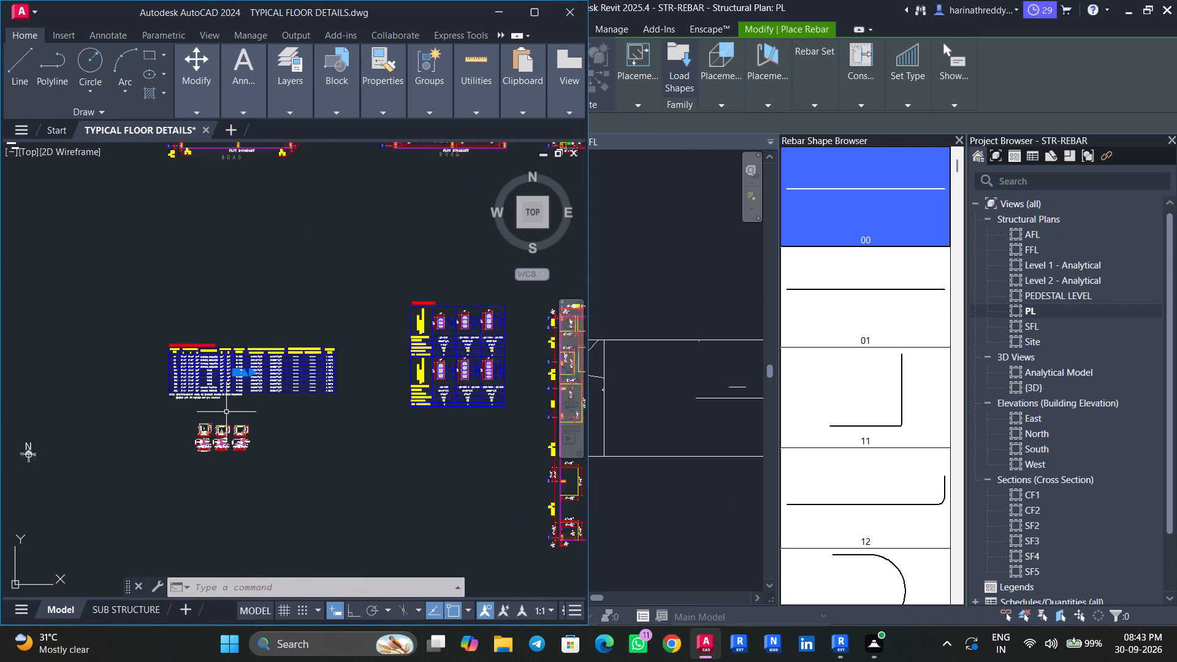
pyautogui.scroll(-4, 226, 412)
pyautogui.scroll(1, 340, 426)
pyautogui.moveTo(341, 426); pyautogui.dragTo(339, 456, button='middle')
pyautogui.scroll(7, 211, 425)
pyautogui.moveTo(205, 417); pyautogui.dragTo(253, 492, button='middle')
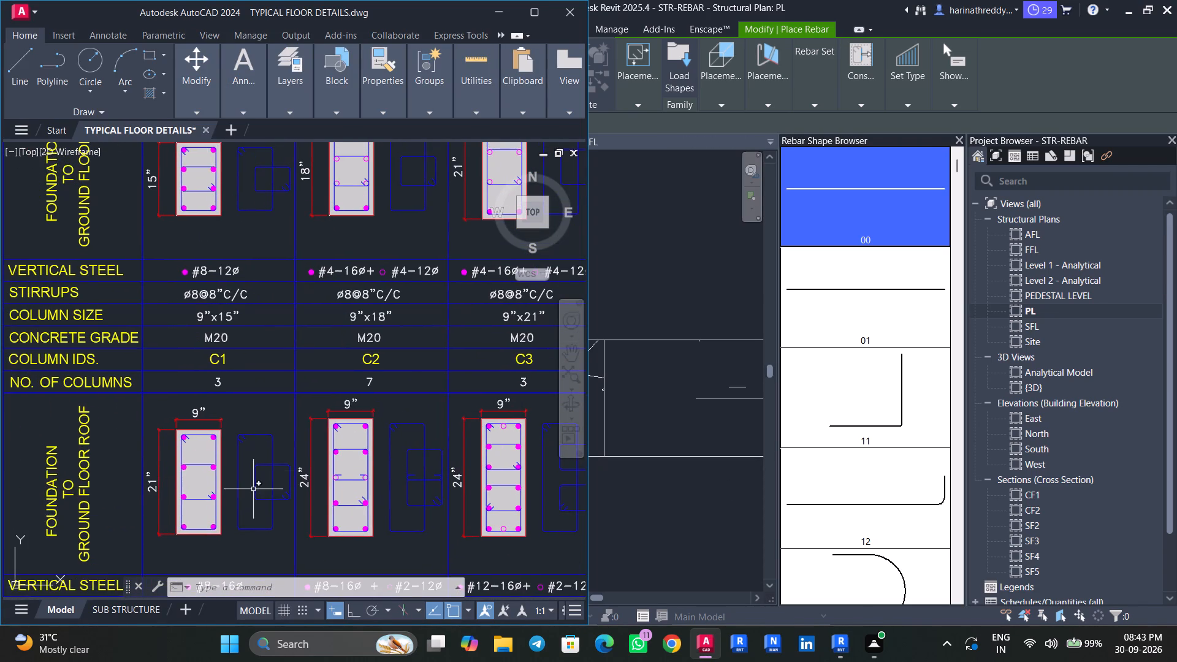
pyautogui.scroll(2, 381, 356)
pyautogui.moveTo(383, 357); pyautogui.dragTo(376, 452, button='middle')
pyautogui.scroll(-4, 378, 449)
pyautogui.scroll(2, 368, 398)
pyautogui.moveTo(368, 398); pyautogui.dragTo(373, 424, button='middle')
pyautogui.scroll(1, 377, 401)
pyautogui.click(503, 21)
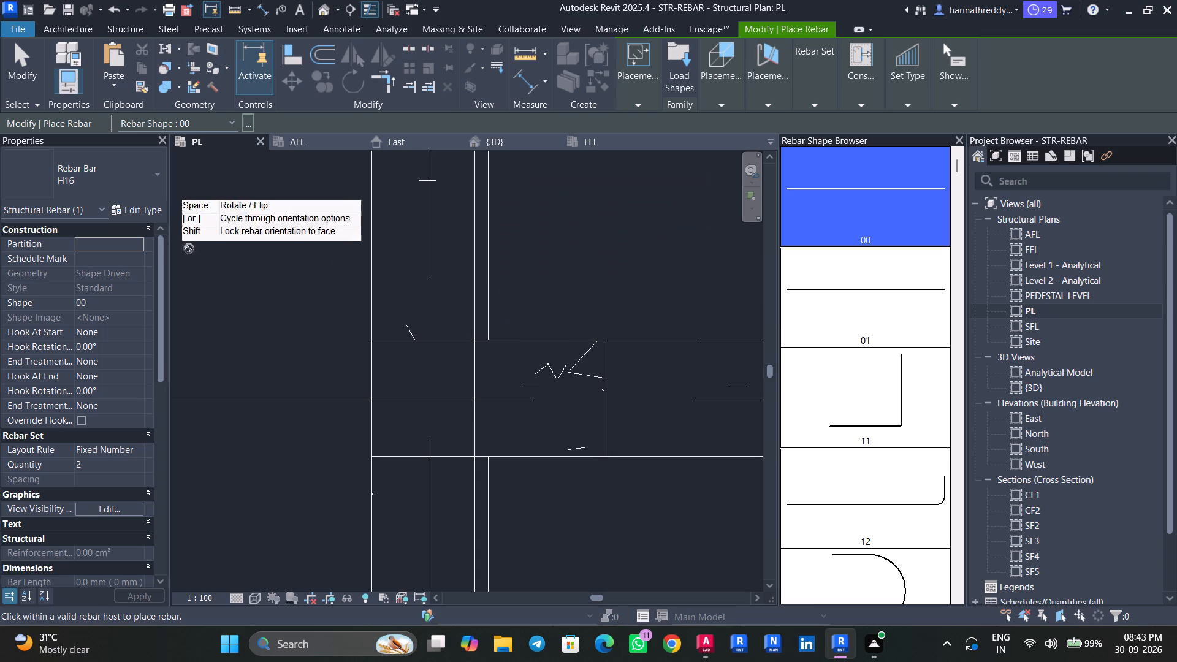
# Back in Revit, place a two-bar set of vertical H16 corner bars along one long face of the C2 column.
pyautogui.scroll(3, 433, 360)
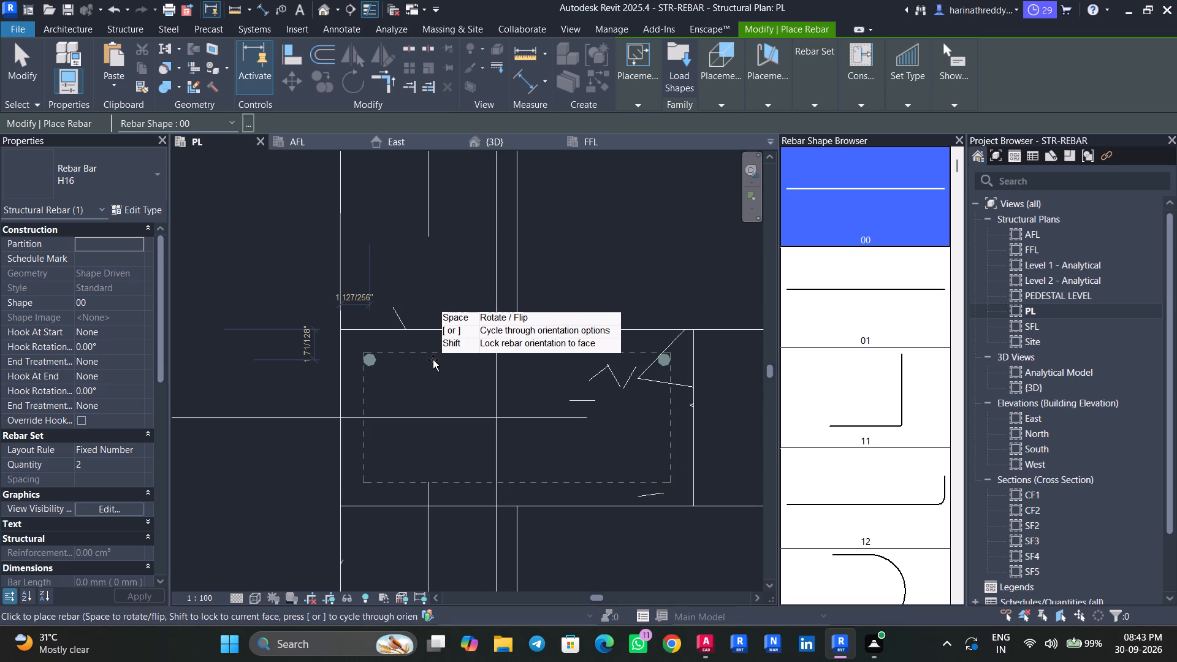
pyautogui.click(433, 360)
pyautogui.press('Escape')
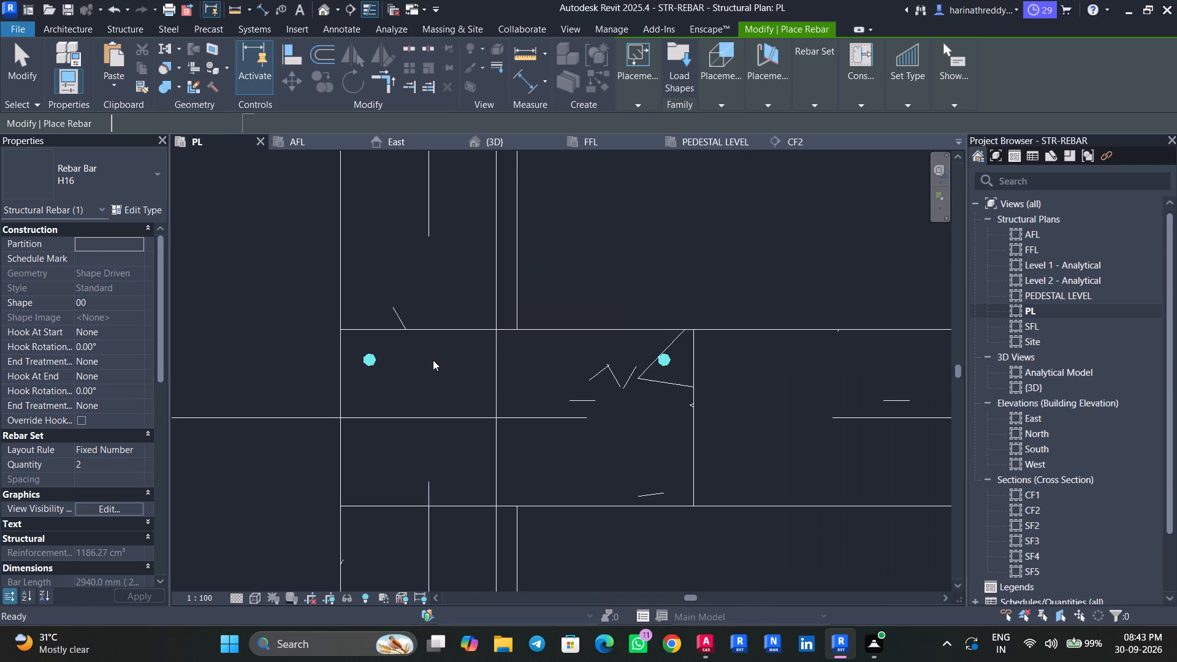
pyautogui.press('Escape')
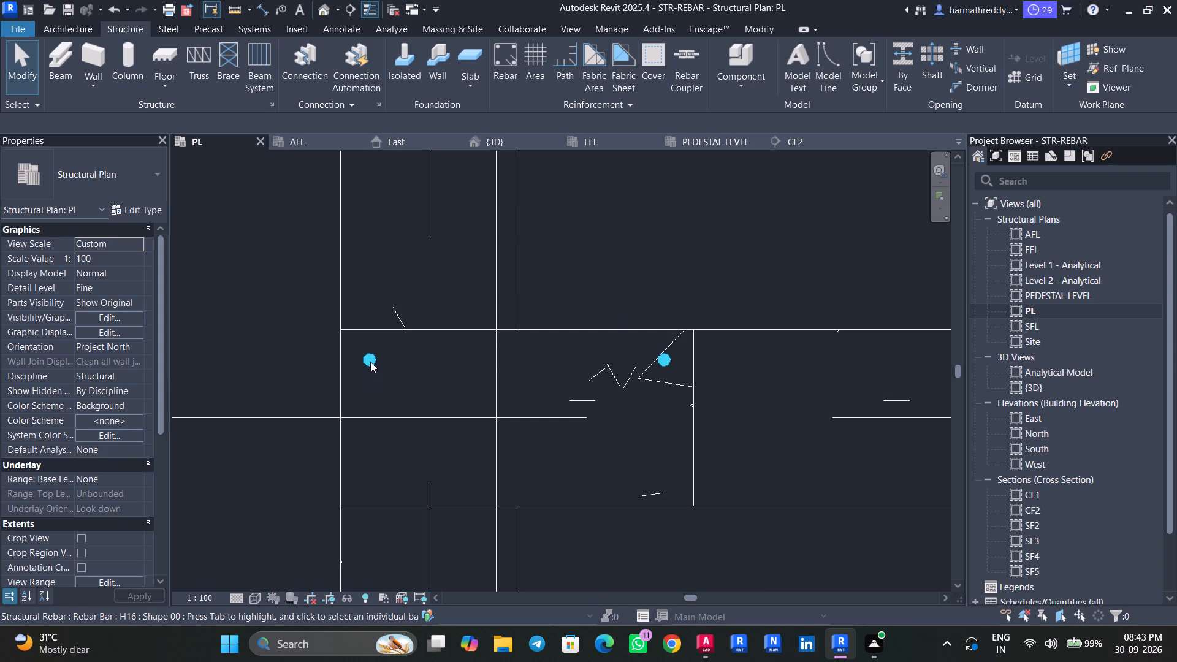
# Mirror a copy of the H16 pair about the column's lengthwise centreline to the opposite long face.
pyautogui.click(370, 362)
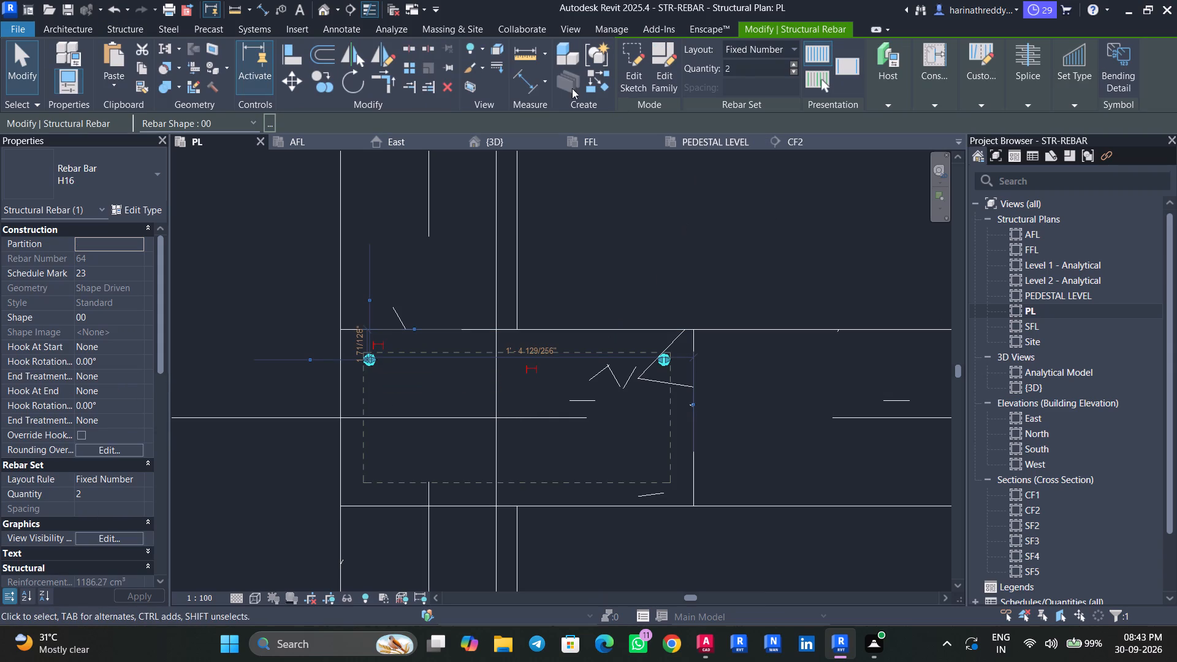
pyautogui.click(352, 63)
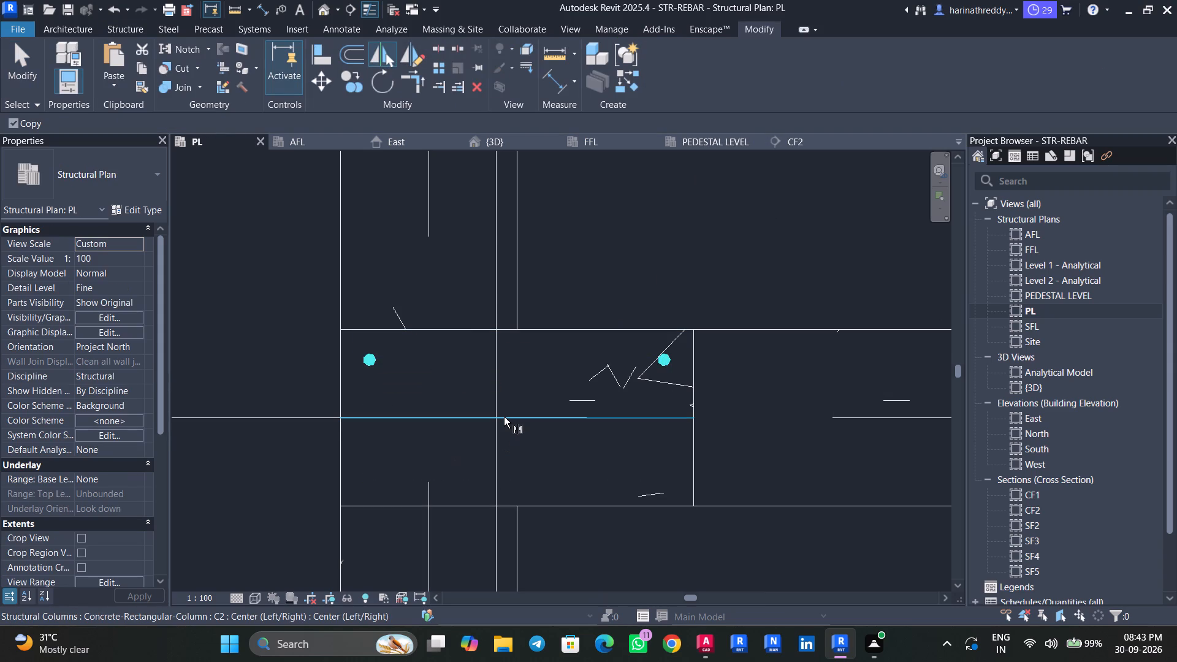
pyautogui.click(504, 417)
pyautogui.press('Escape')
pyautogui.press('Escape')
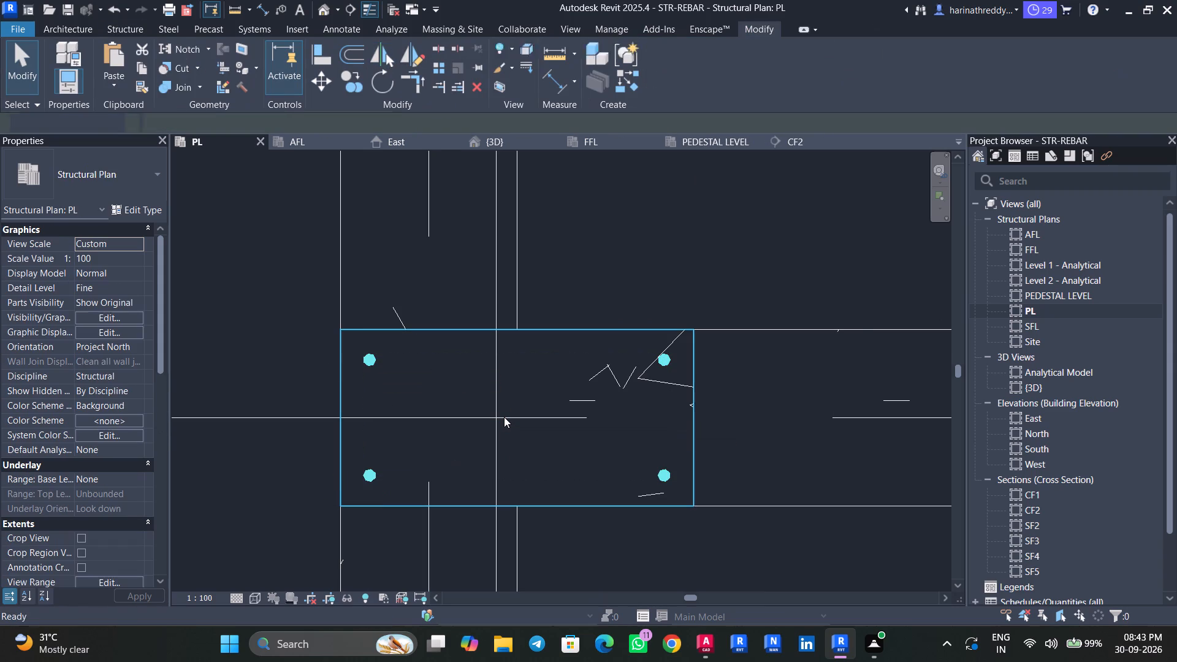
pyautogui.press('Escape')
pyautogui.press('Escape')
pyautogui.press('Escape')
# Create a similar two-bar set of type H12 along the same long face as the first H16 pair.
pyautogui.click(373, 363)
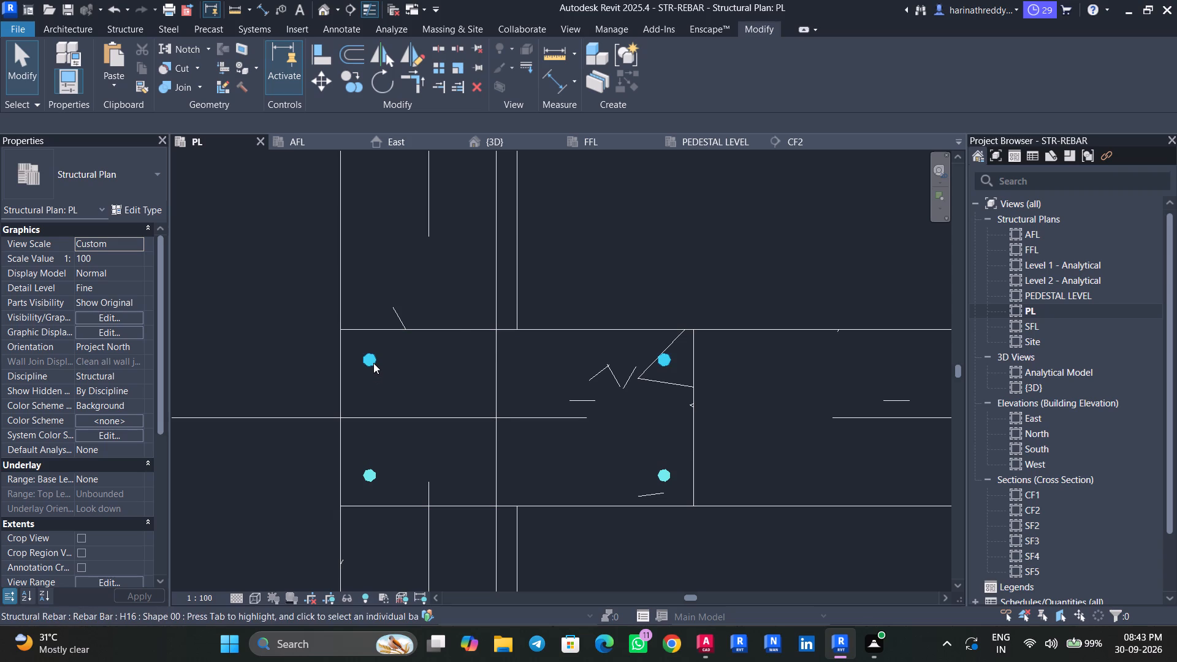
pyautogui.write('CS')
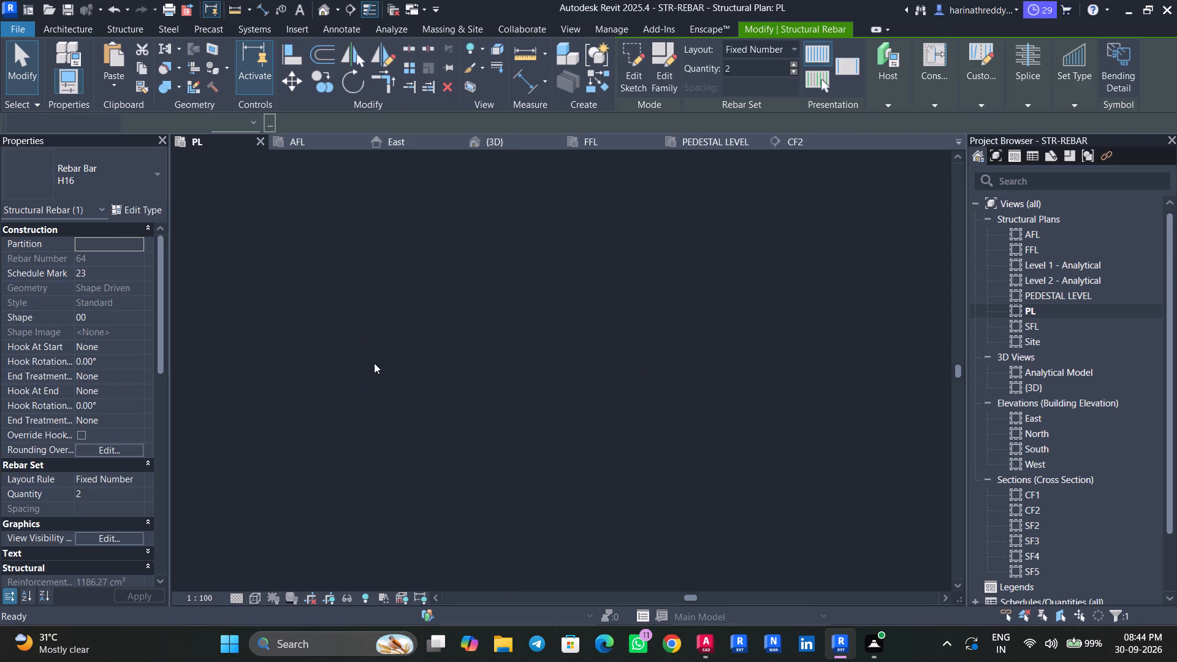
pyautogui.click(47, 180)
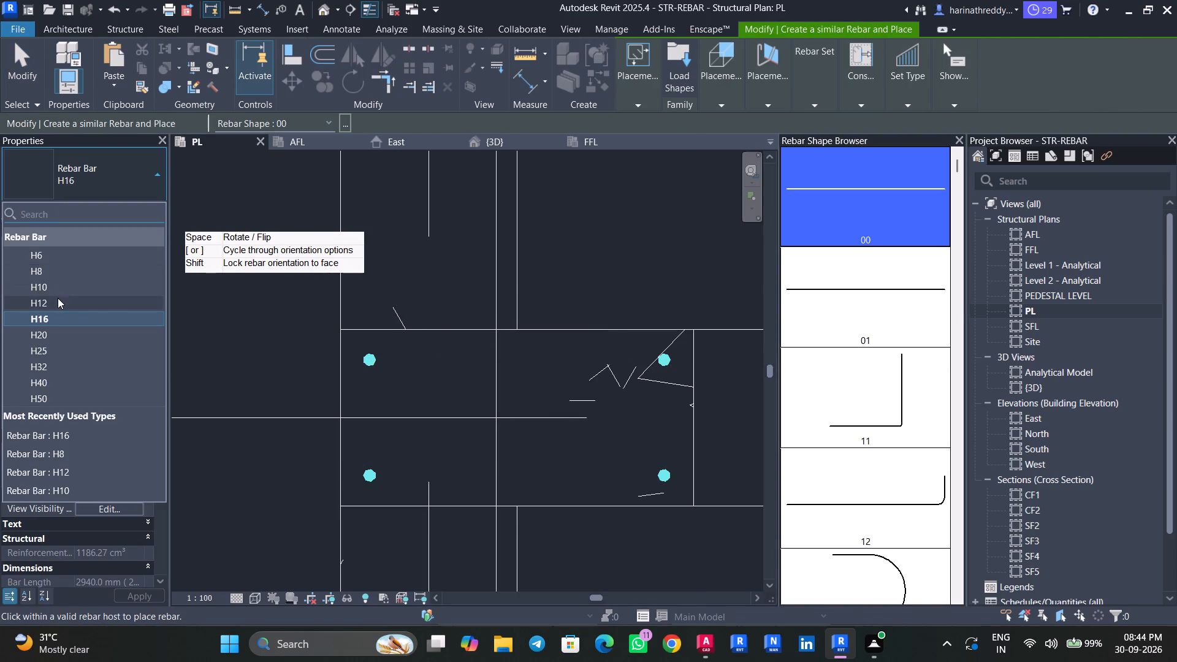
pyautogui.click(58, 298)
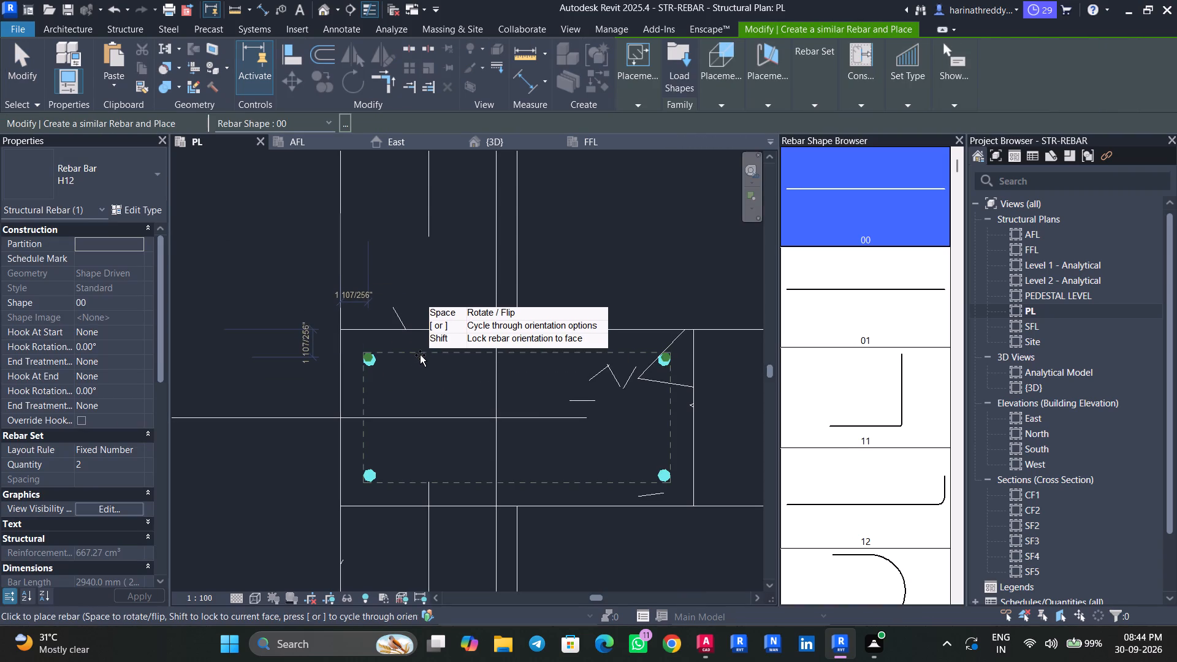
pyautogui.click(424, 359)
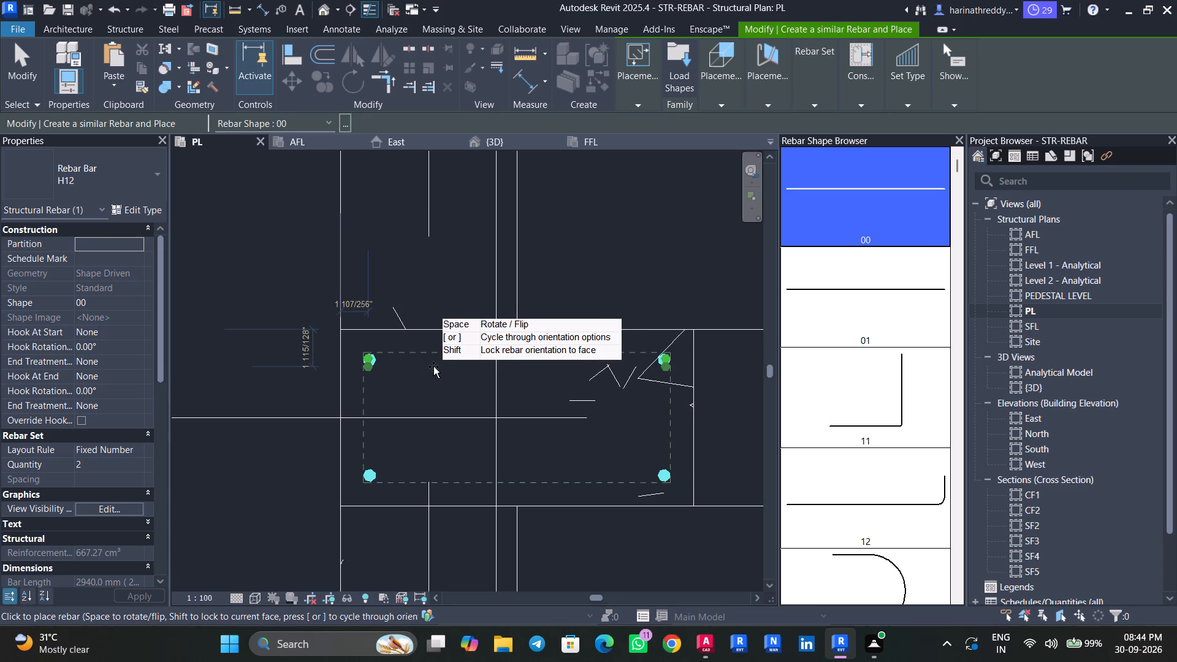
pyautogui.scroll(3, 449, 373)
pyautogui.press('Escape')
pyautogui.press('Escape')
pyautogui.press('Escape')
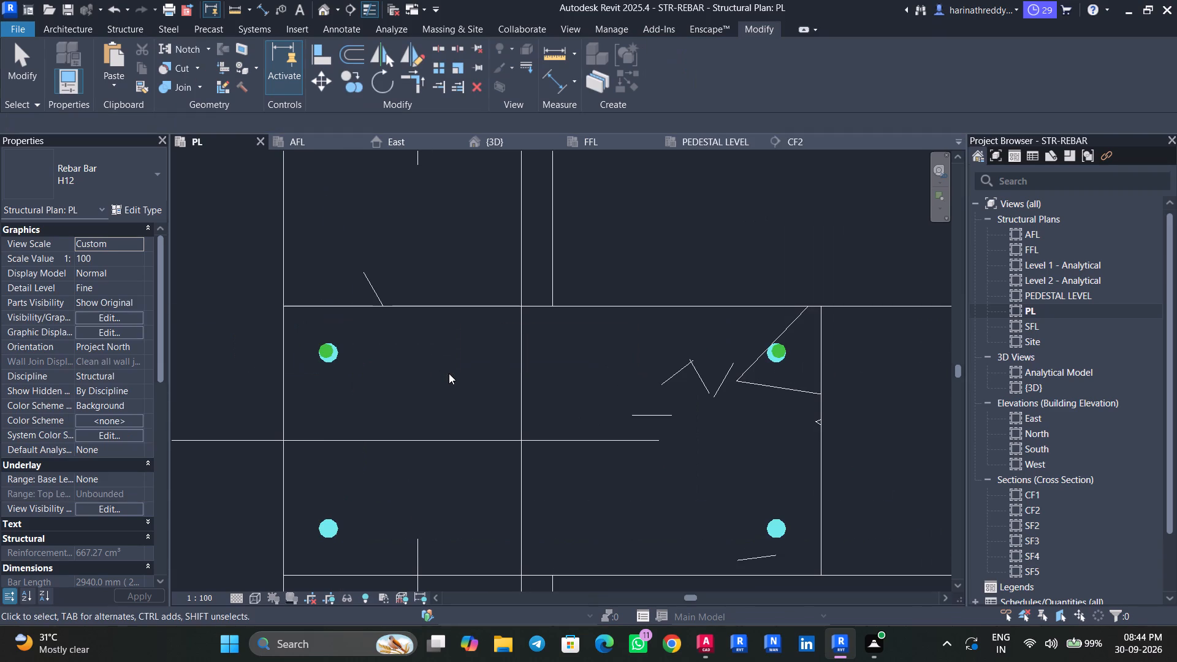
# Shift both bars of the H12 set inward so they are spaced between the H16 corner bars along the face.
pyautogui.scroll(1, 361, 360)
pyautogui.scroll(-1, 361, 360)
pyautogui.scroll(2, 361, 360)
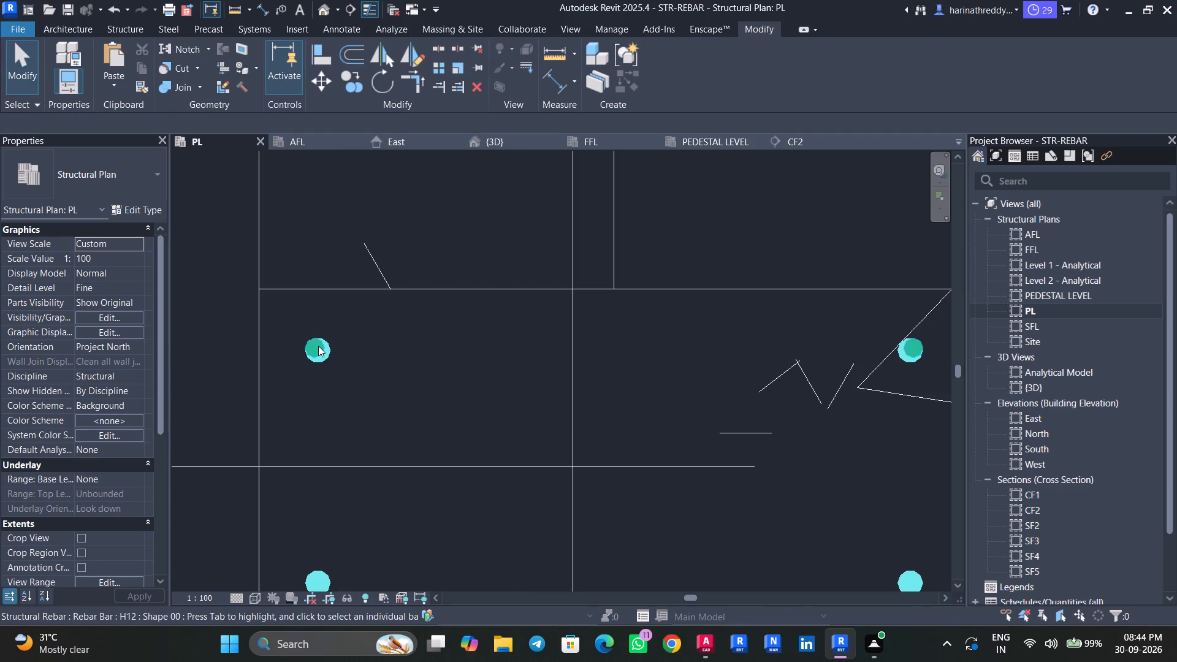
pyautogui.click(318, 346)
pyautogui.moveTo(318, 346); pyautogui.dragTo(460, 352)
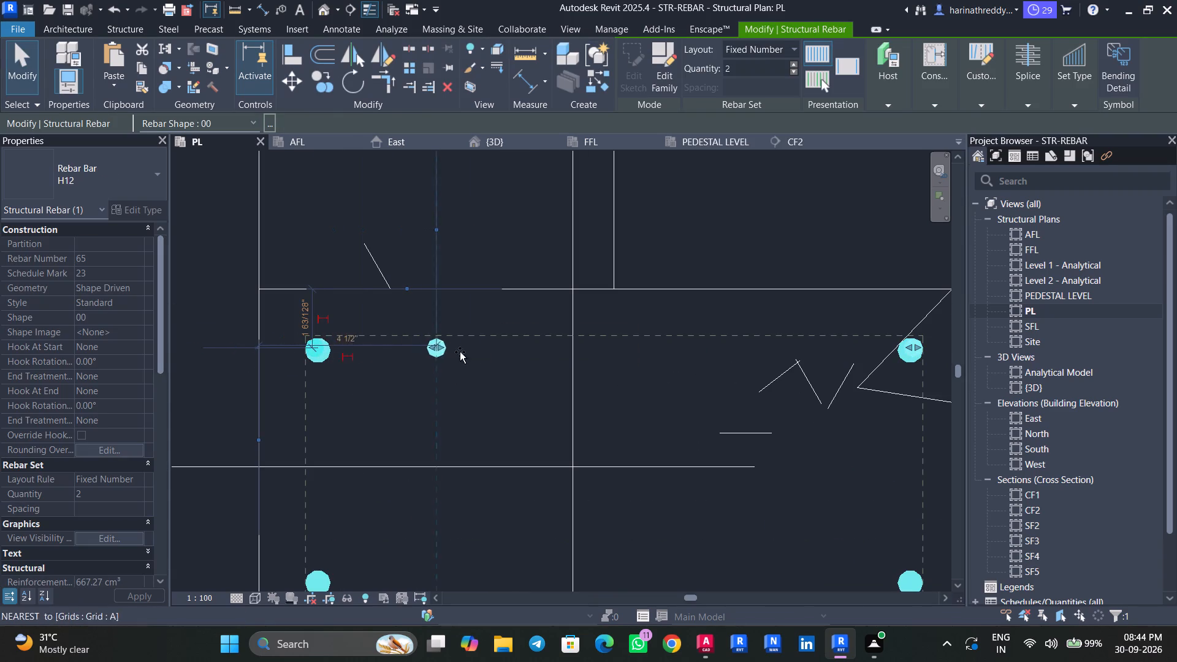
pyautogui.moveTo(460, 352); pyautogui.dragTo(517, 352)
pyautogui.moveTo(630, 364); pyautogui.dragTo(514, 369, button='middle')
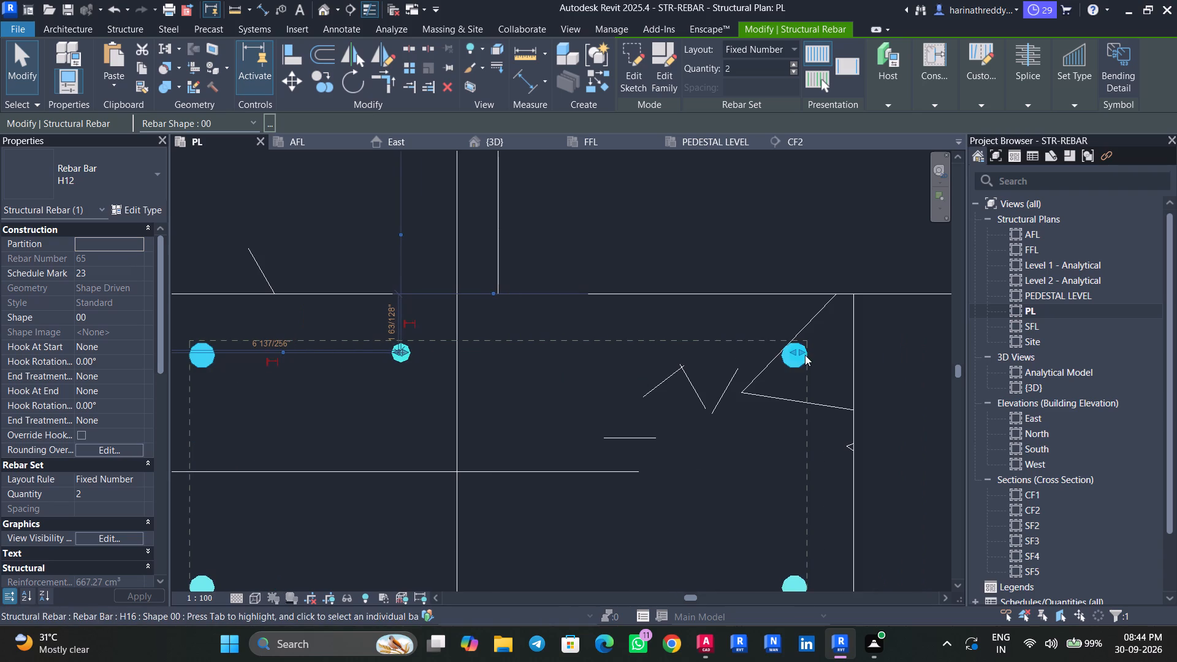
pyautogui.moveTo(790, 352); pyautogui.dragTo(563, 343)
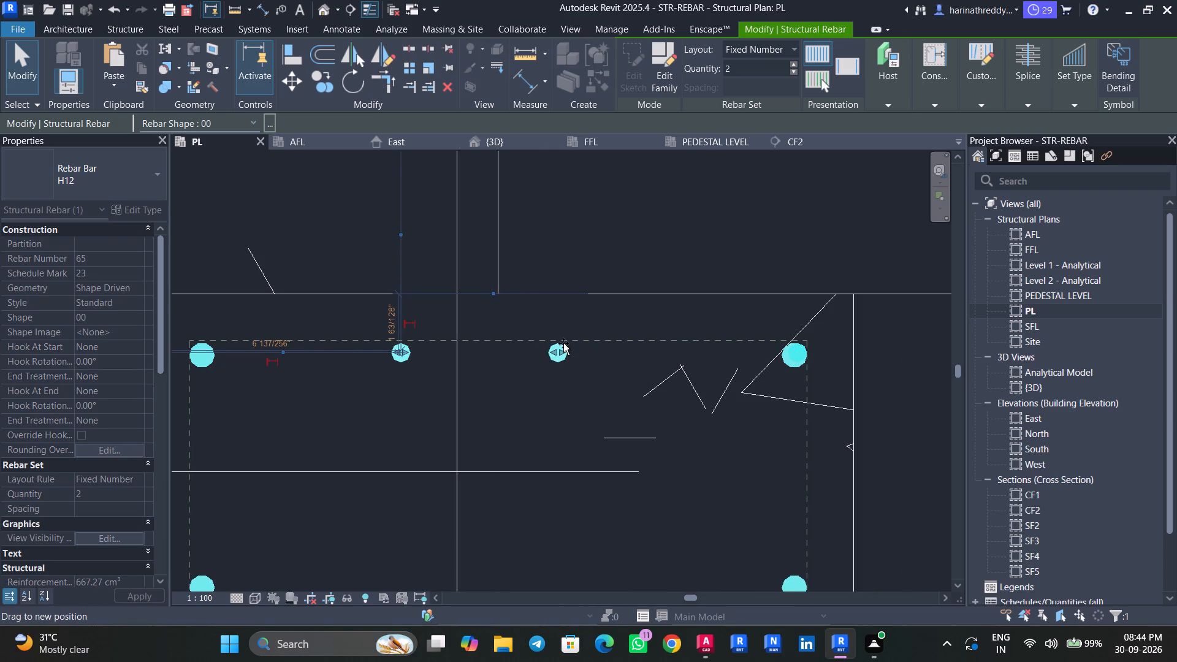
pyautogui.moveTo(563, 343); pyautogui.dragTo(567, 342)
pyautogui.scroll(8, 398, 355)
pyautogui.moveTo(407, 357); pyautogui.dragTo(309, 357)
pyautogui.scroll(-9, 398, 374)
pyautogui.moveTo(398, 374); pyautogui.dragTo(461, 356, button='middle')
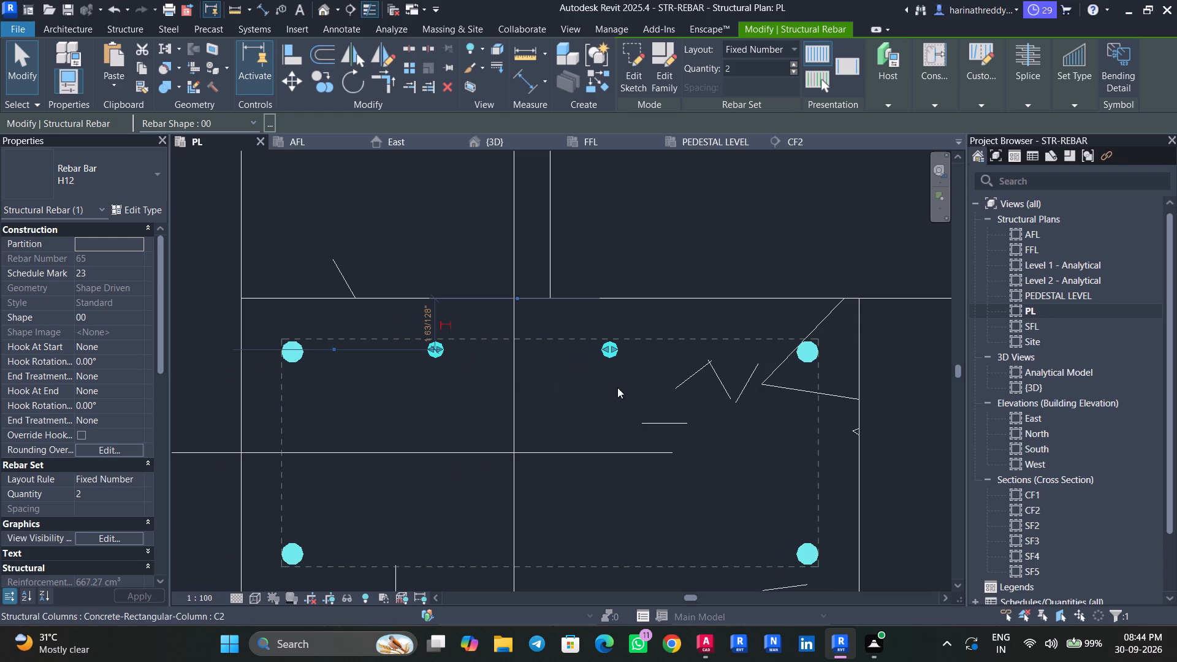
pyautogui.scroll(-2, 588, 386)
pyautogui.scroll(2, 611, 358)
pyautogui.moveTo(608, 357); pyautogui.dragTo(630, 354)
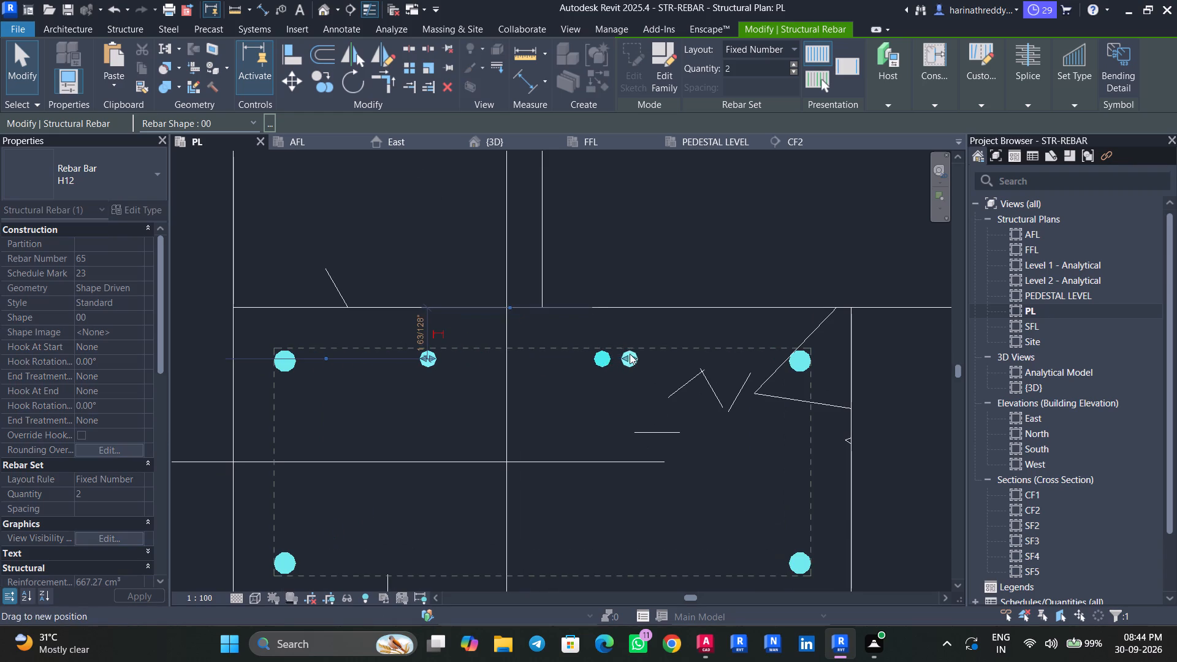
pyautogui.click(571, 392)
pyautogui.scroll(-2, 570, 394)
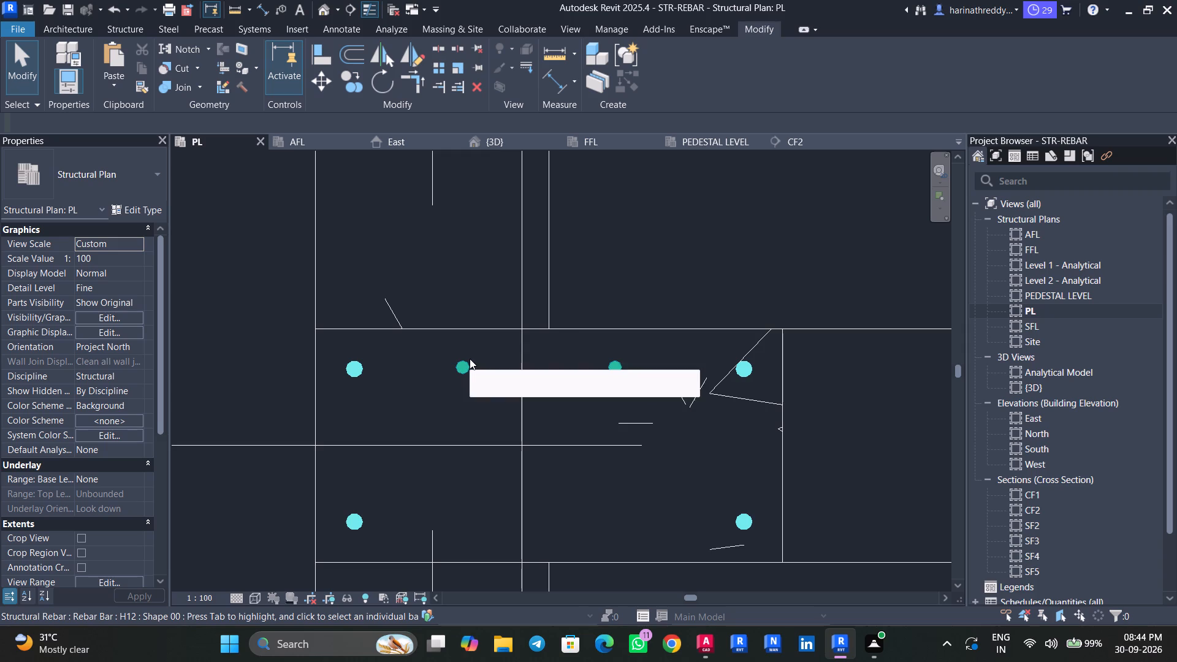
pyautogui.press('Escape')
pyautogui.press('Escape')
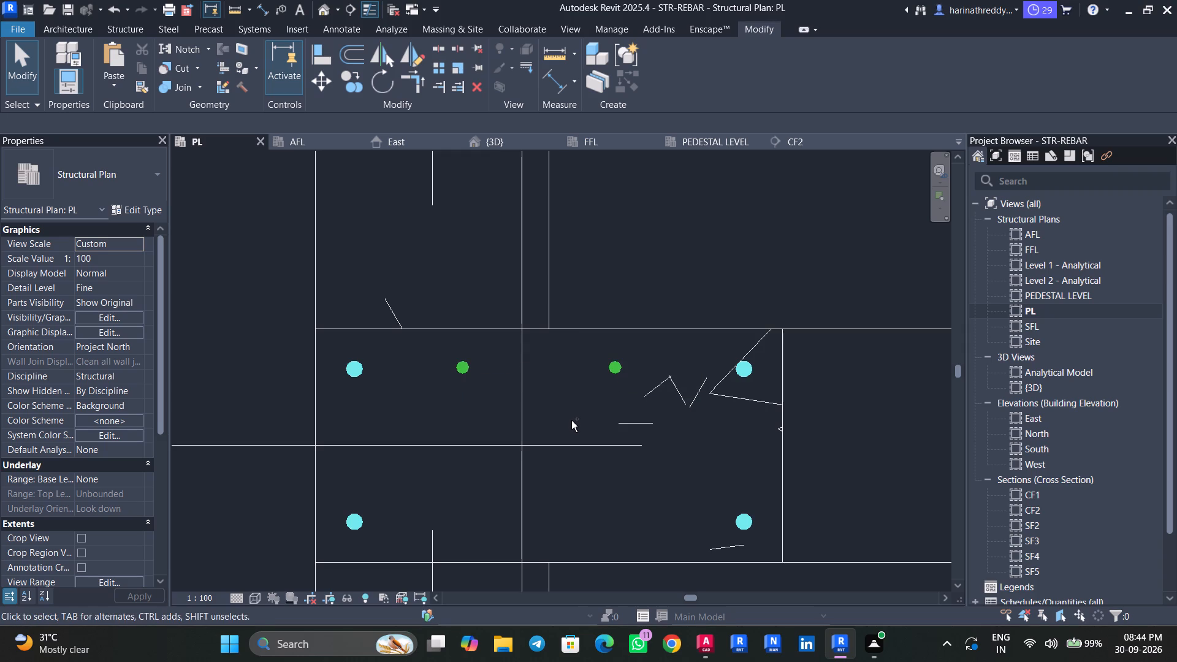
# Save the model.
pyautogui.hotkey('ctrl', 's')
pyautogui.hotkey('ctrl', 'd')
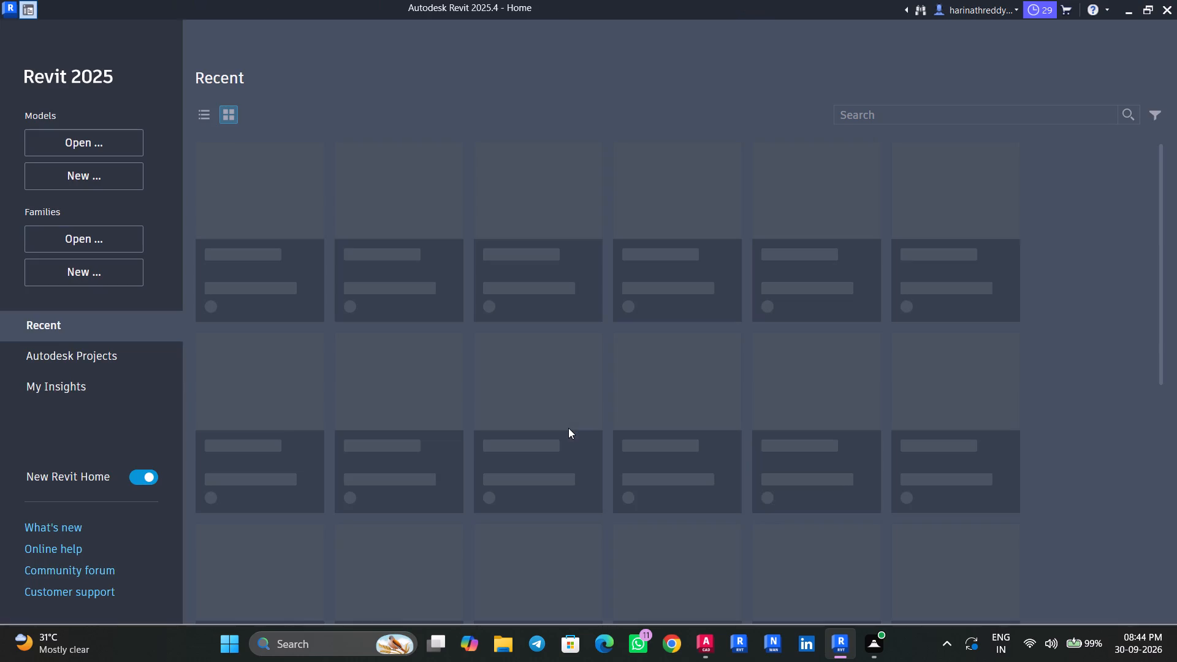
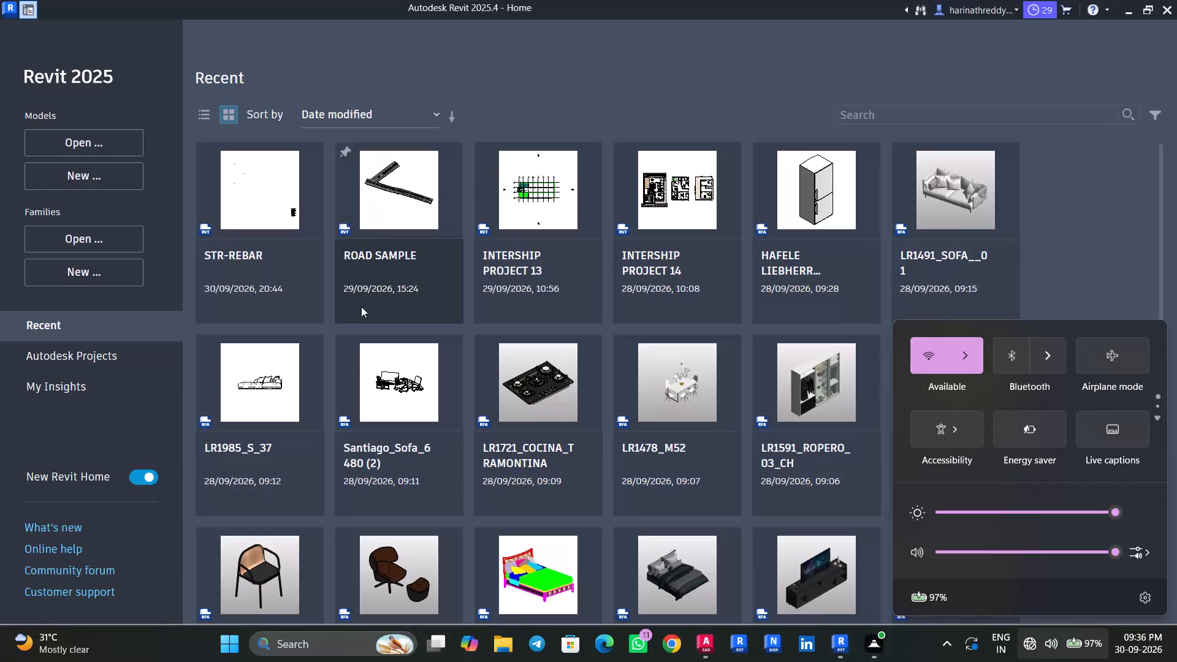
# Open the recent project STR-REBAR.
pyautogui.click(215, 253)
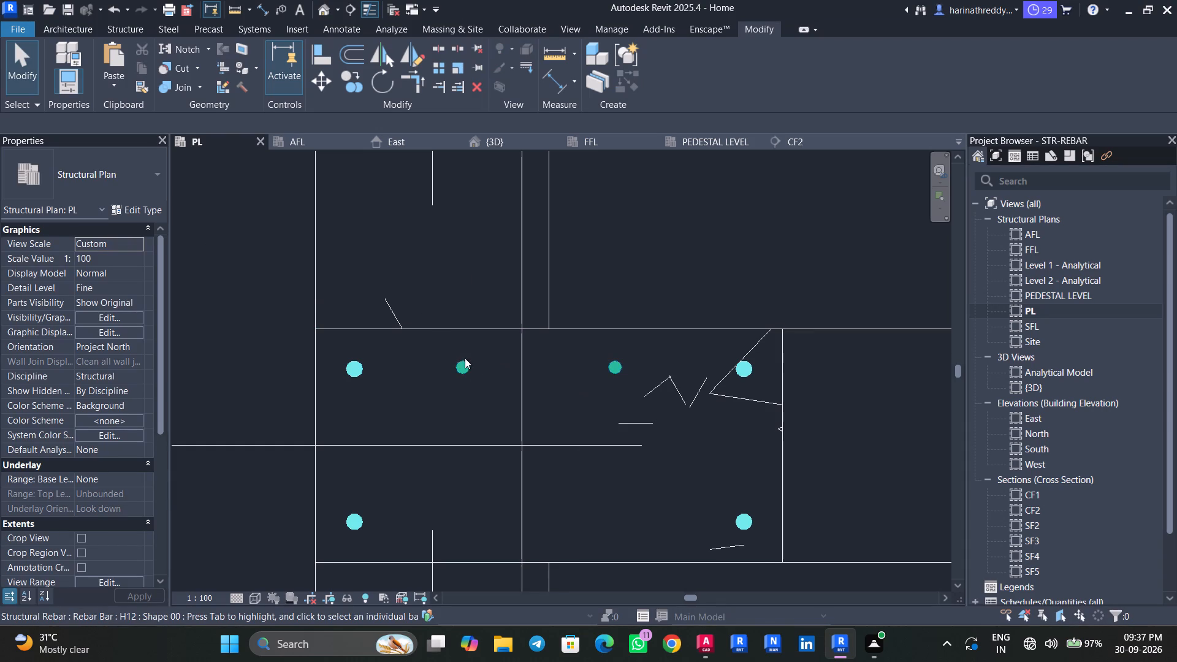
# Mirror the upper pair of H12 bars about column C2's horizontal centre axis to create the matching lower pair.
pyautogui.scroll(2, 472, 379)
pyautogui.moveTo(472, 381); pyautogui.dragTo(422, 275, button='middle')
pyautogui.press('Escape')
pyautogui.click(416, 261)
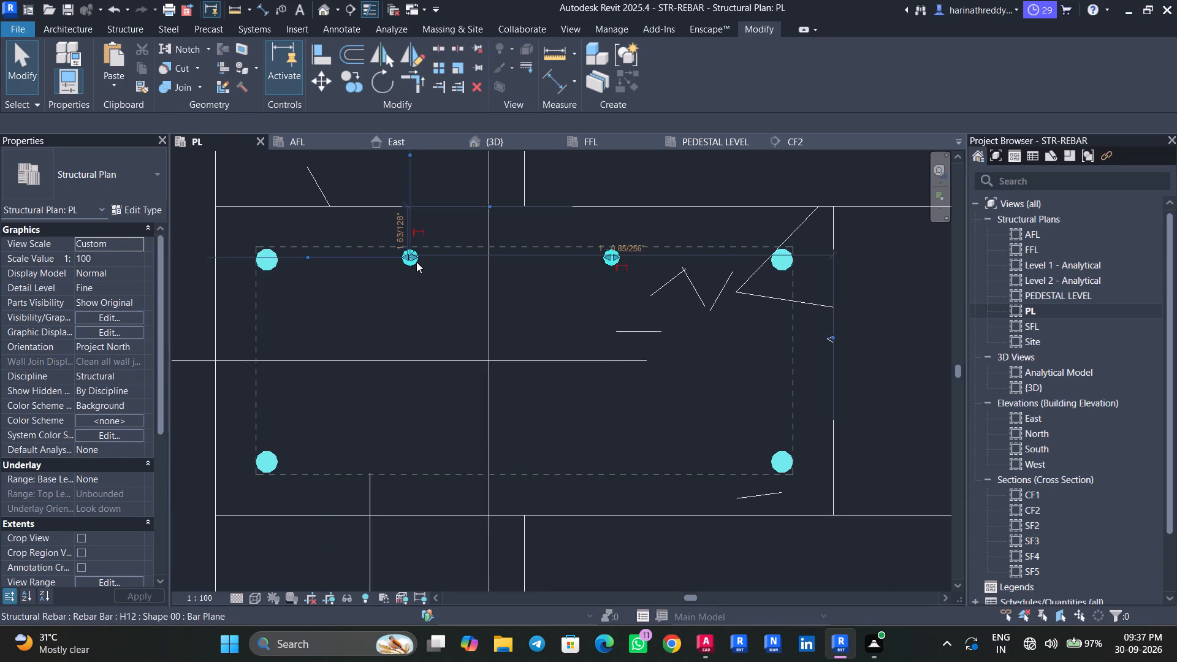
pyautogui.click(358, 59)
pyautogui.click(383, 354)
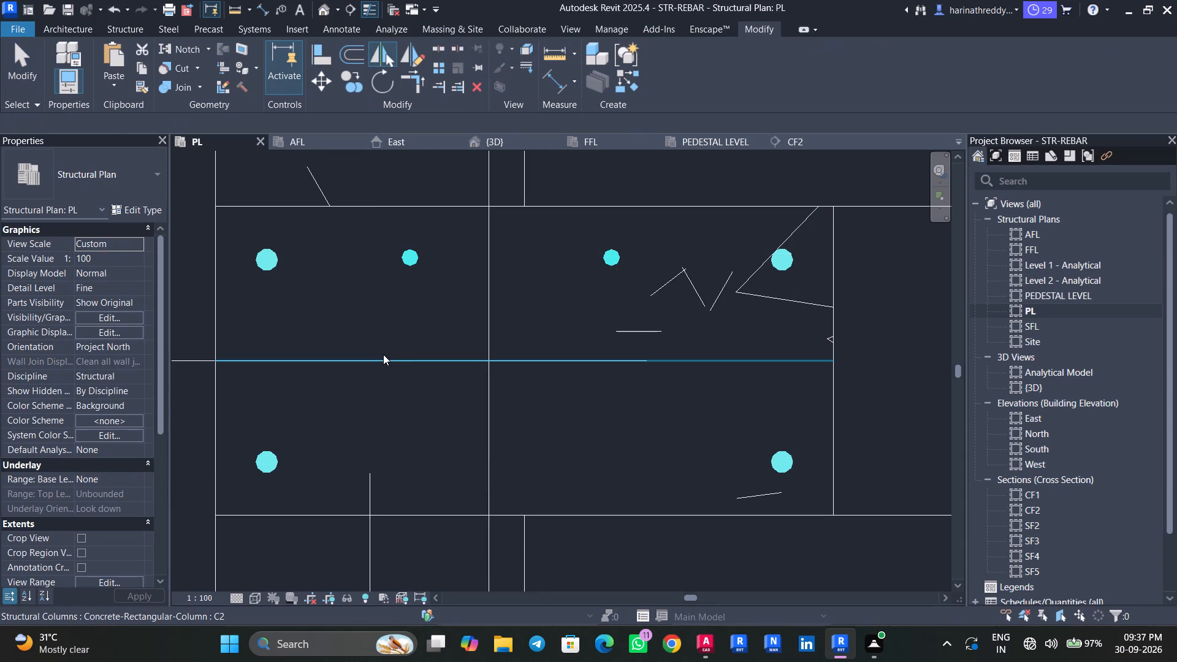
pyautogui.press('Escape')
pyautogui.press('Escape')
pyautogui.press('Escape')
# Place two overlapping H12 stirrups of rebar shape 52 in column C2, oriented parallel to the work plane.
pyautogui.click(337, 204)
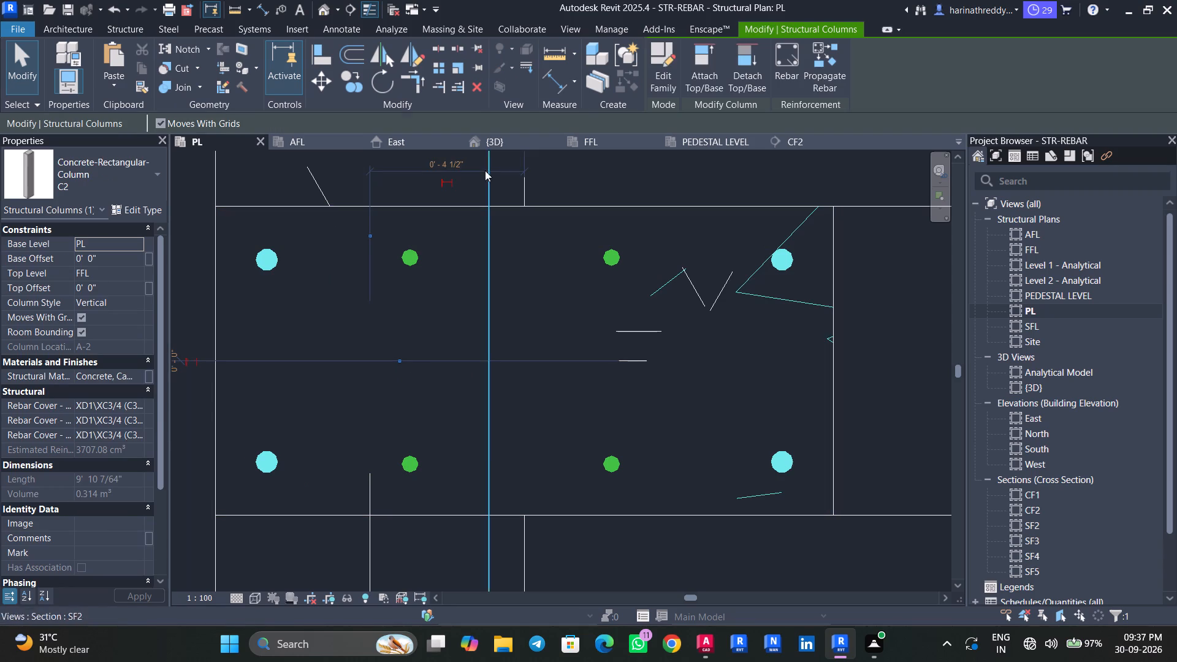
pyautogui.click(780, 86)
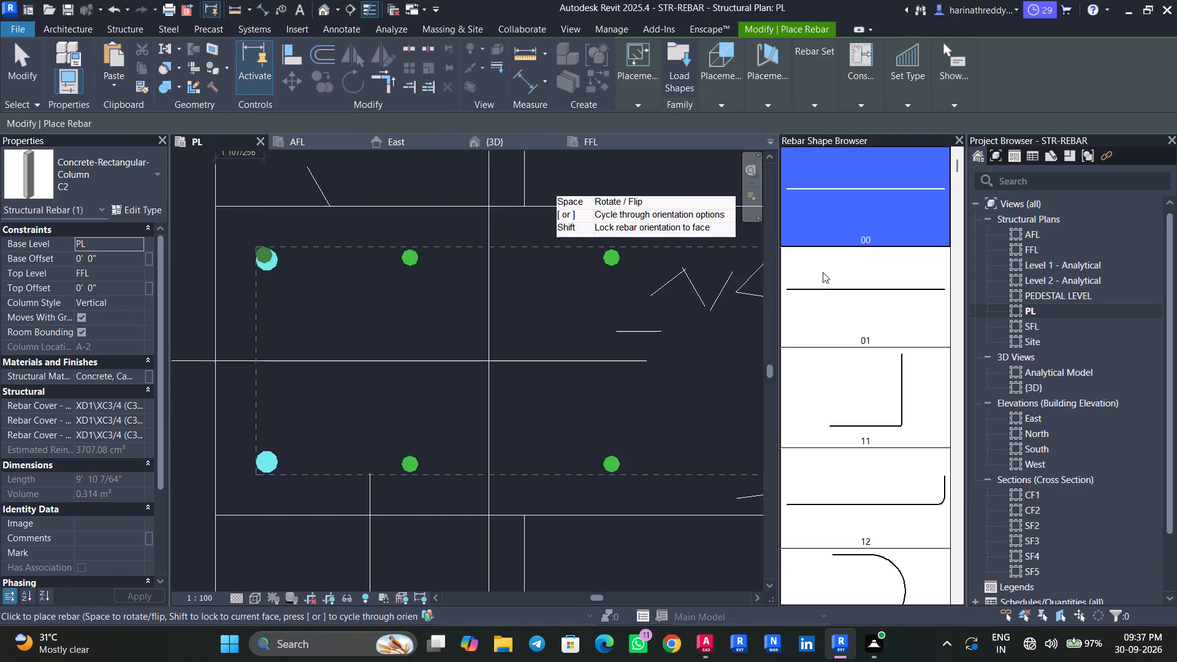
pyautogui.scroll(-4, 844, 333)
pyautogui.scroll(1, 844, 333)
pyautogui.scroll(-2, 844, 333)
pyautogui.scroll(2, 844, 333)
pyautogui.scroll(-17, 844, 333)
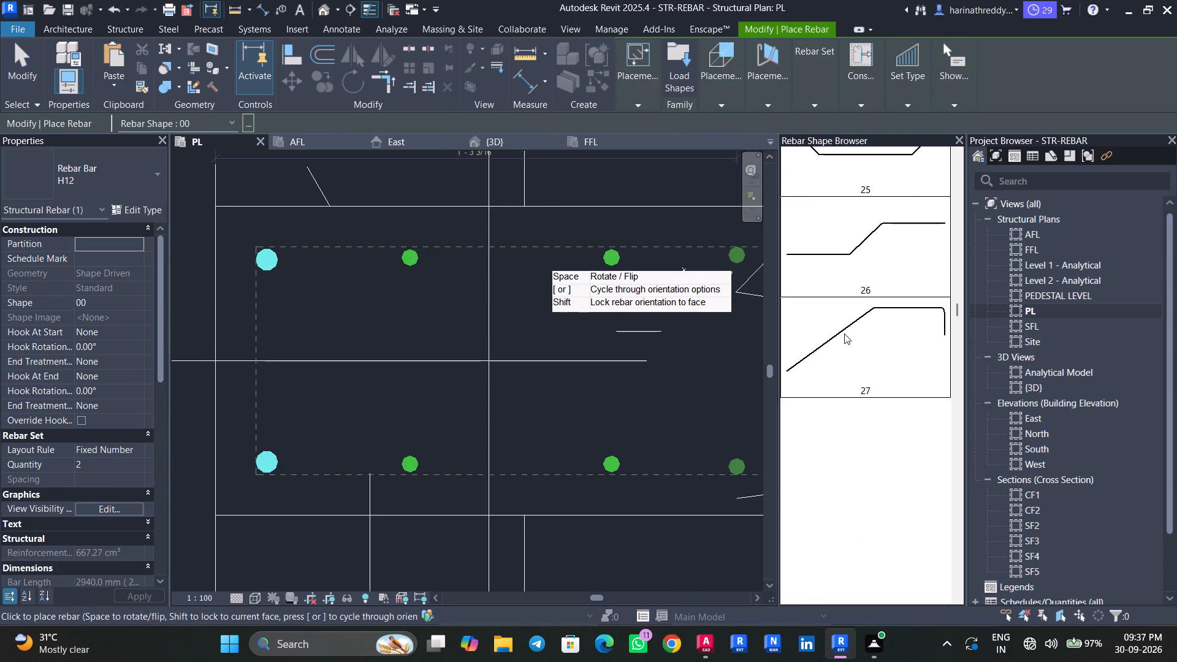
pyautogui.scroll(-20, 844, 333)
pyautogui.scroll(-9, 844, 333)
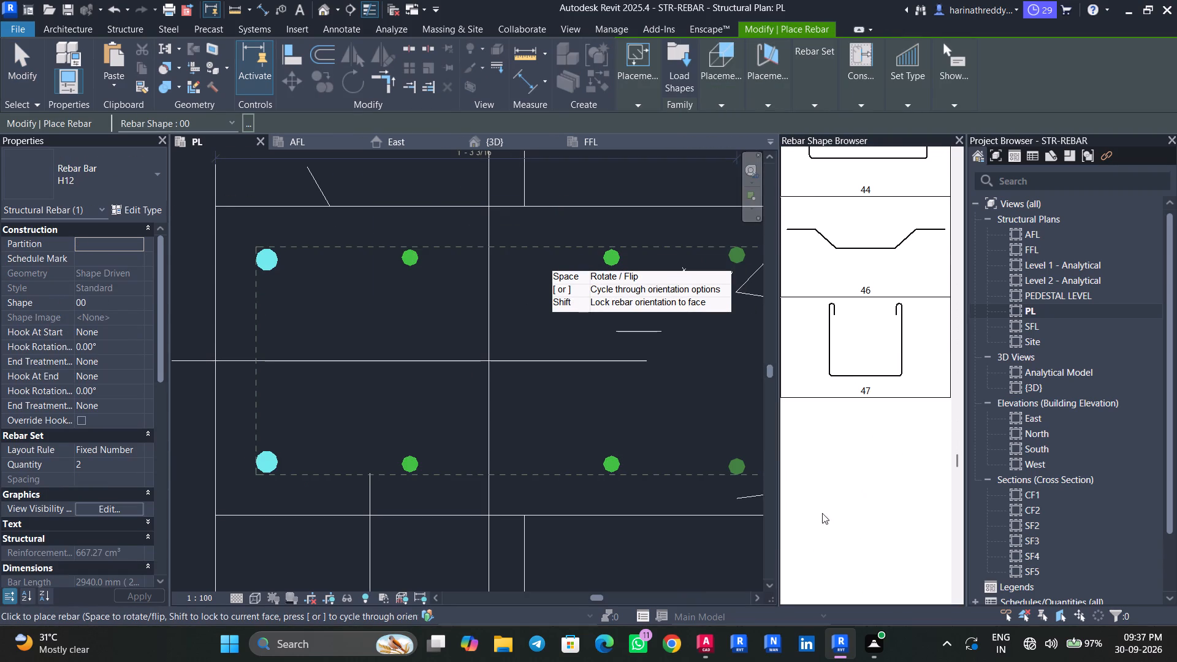
pyautogui.scroll(-2, 821, 523)
pyautogui.click(851, 534)
pyautogui.scroll(-1, 596, 315)
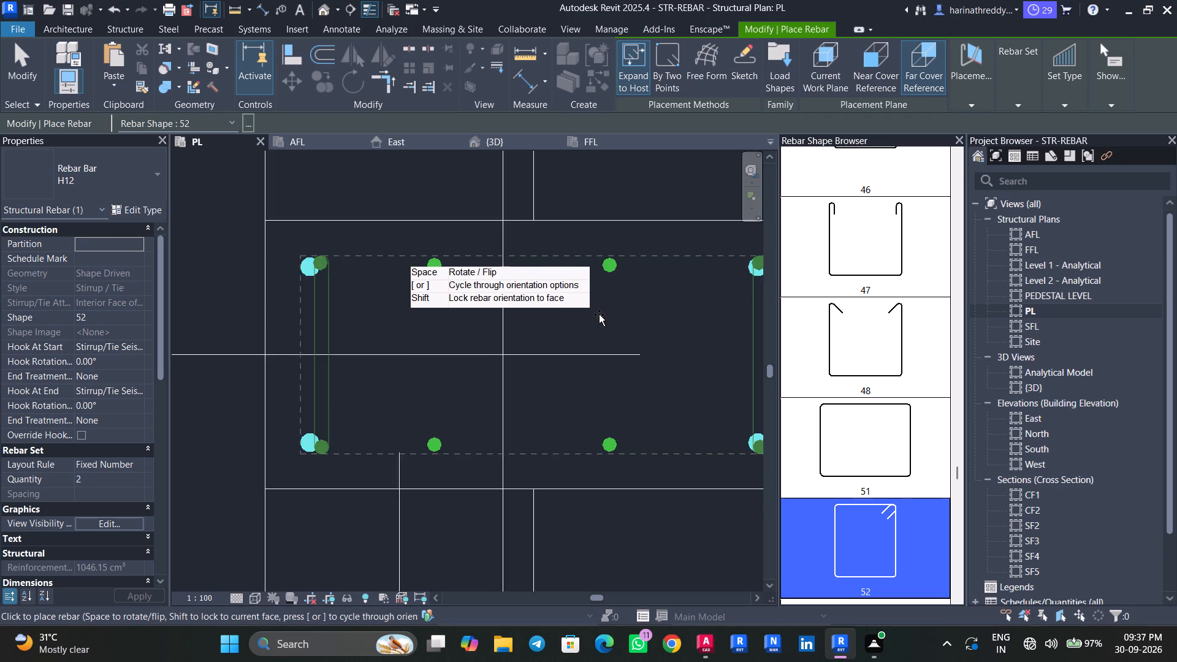
pyautogui.scroll(-1, 599, 314)
pyautogui.moveTo(599, 314); pyautogui.dragTo(378, 265, button='middle')
pyautogui.click(971, 94)
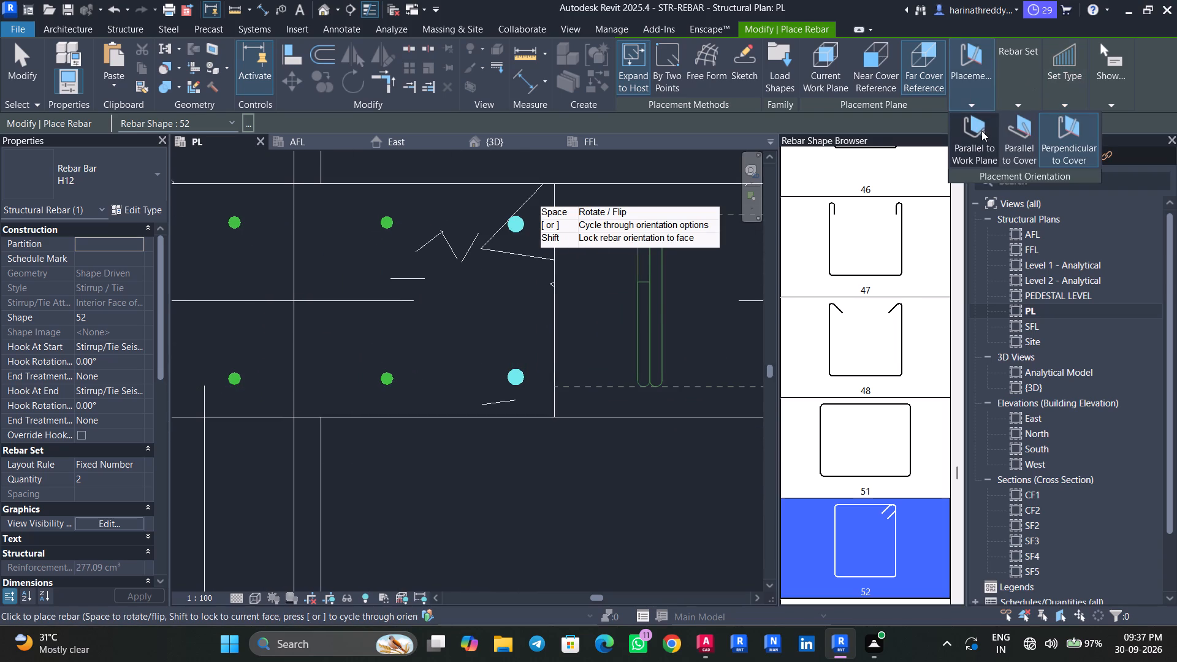
pyautogui.click(981, 131)
pyautogui.scroll(-3, 426, 232)
pyautogui.moveTo(426, 232); pyautogui.dragTo(479, 249, button='middle')
pyautogui.click(480, 249)
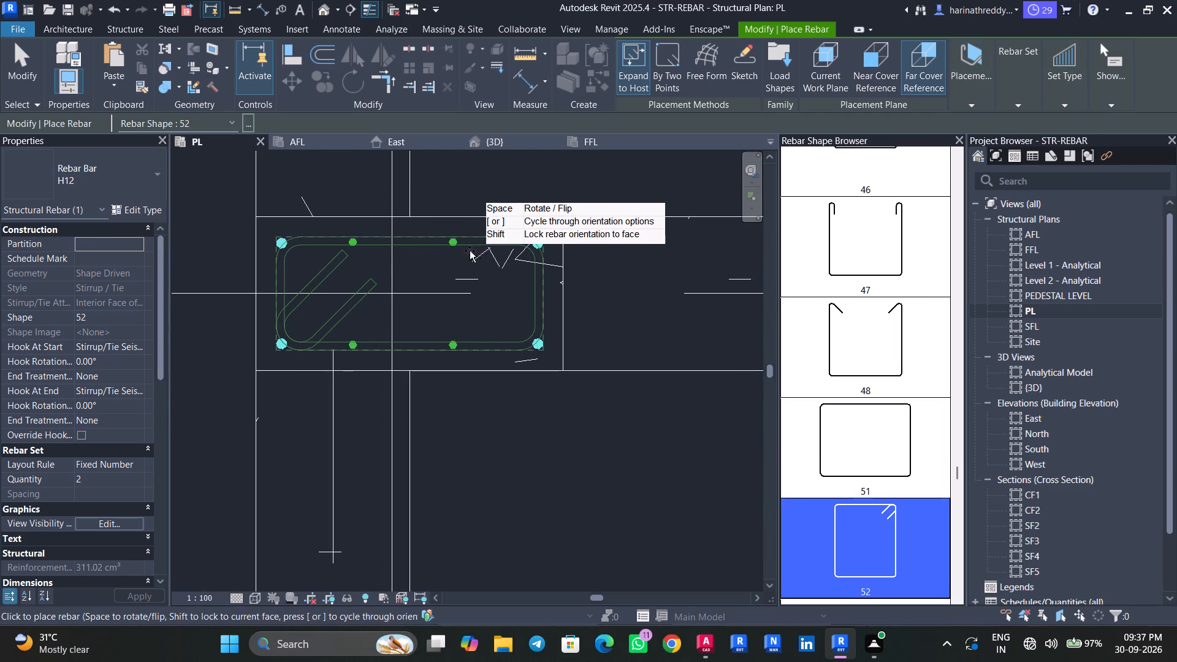
pyautogui.click(301, 265)
pyautogui.press('Escape')
pyautogui.press('Escape')
pyautogui.press('Escape')
# Pull in the right side of one stirrup to the middle H12 bars, making it about 295 mm wide.
pyautogui.click(545, 278)
pyautogui.scroll(3, 538, 294)
pyautogui.scroll(-1, 538, 294)
pyautogui.scroll(1, 538, 294)
pyautogui.moveTo(533, 287); pyautogui.dragTo(435, 285)
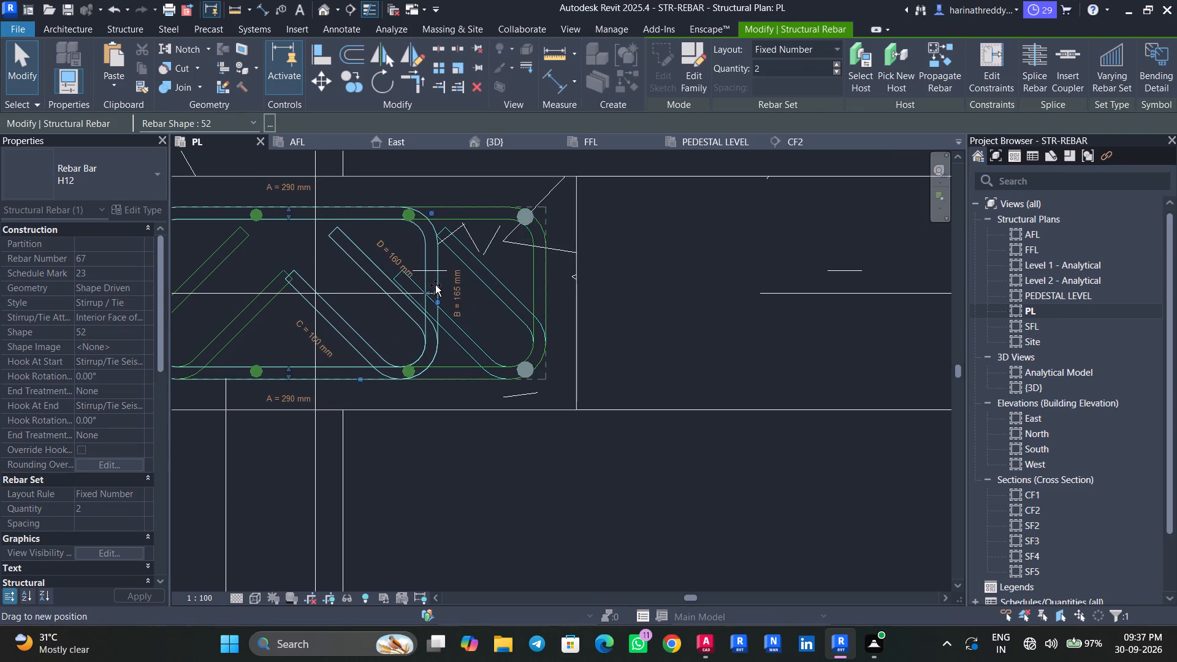
pyautogui.doubleClick(437, 285)
# Pull in the same stirrup's left side so it encloses only the four middle bars, about 200 mm wide.
pyautogui.moveTo(345, 281); pyautogui.dragTo(514, 294, button='middle')
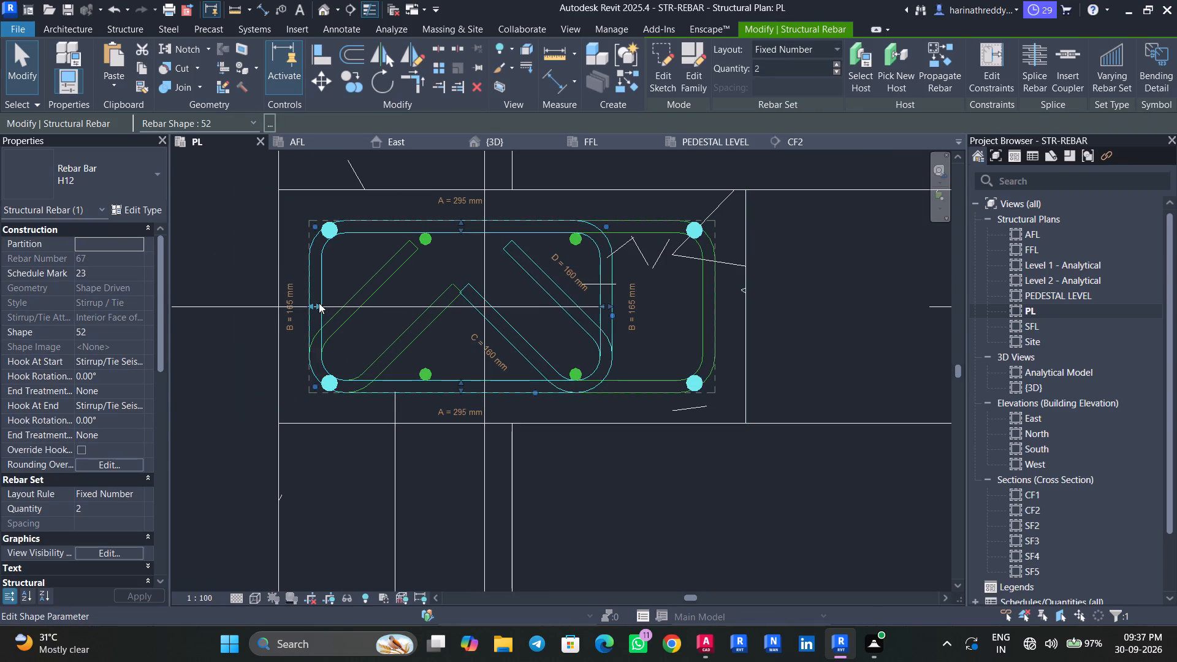
pyautogui.moveTo(319, 303); pyautogui.dragTo(403, 307)
pyautogui.moveTo(406, 310); pyautogui.dragTo(419, 310)
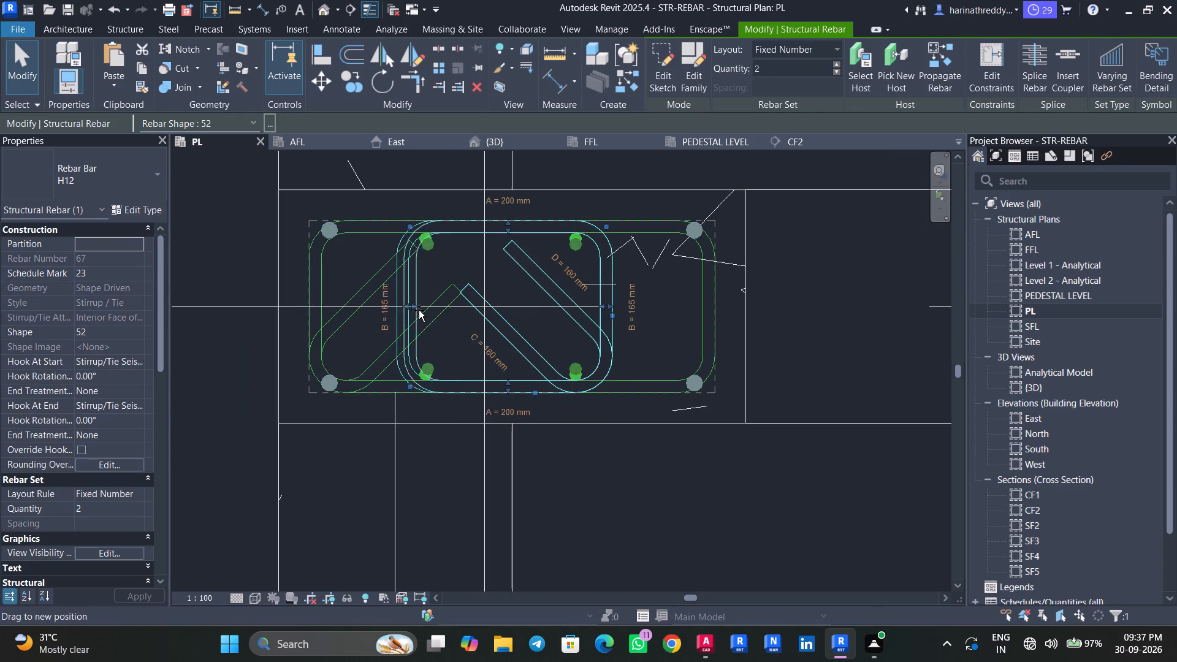
pyautogui.moveTo(419, 310); pyautogui.dragTo(421, 311)
pyautogui.press('Escape')
pyautogui.press('Escape')
pyautogui.click(416, 306)
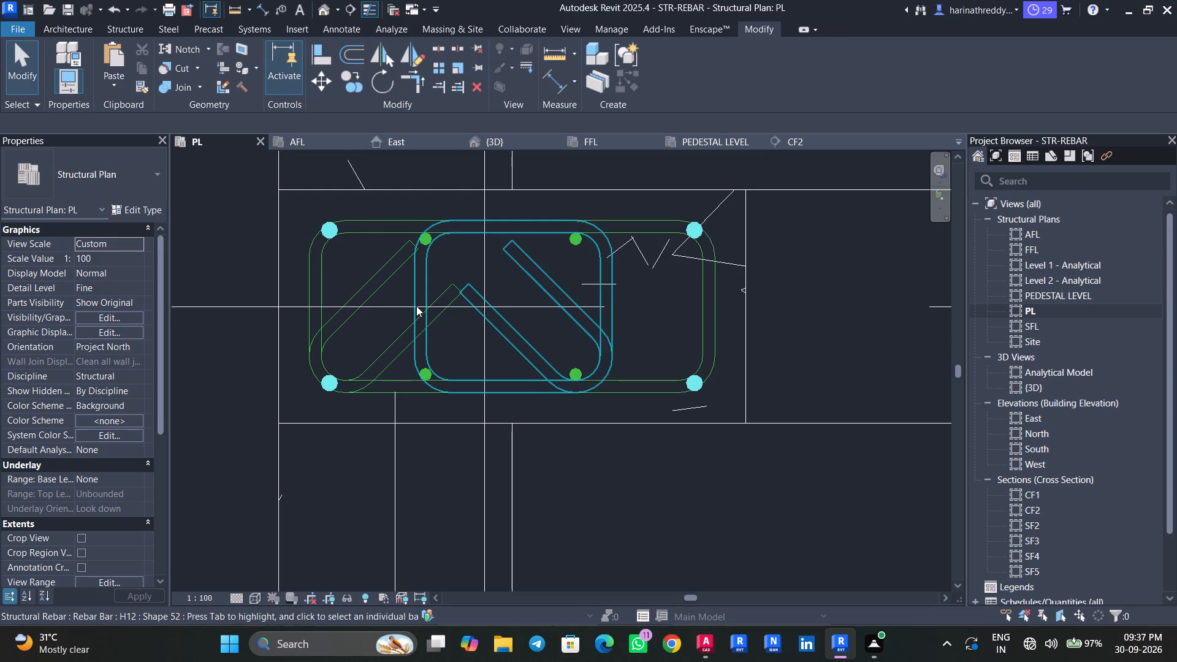
pyautogui.scroll(4, 418, 302)
pyautogui.moveTo(421, 309); pyautogui.dragTo(405, 306)
pyautogui.press('Escape')
pyautogui.press('Escape')
# Nudge the upper pair of H16 corner bars down to sit inside the outer stirrup.
pyautogui.scroll(-4, 481, 298)
pyautogui.scroll(1, 481, 298)
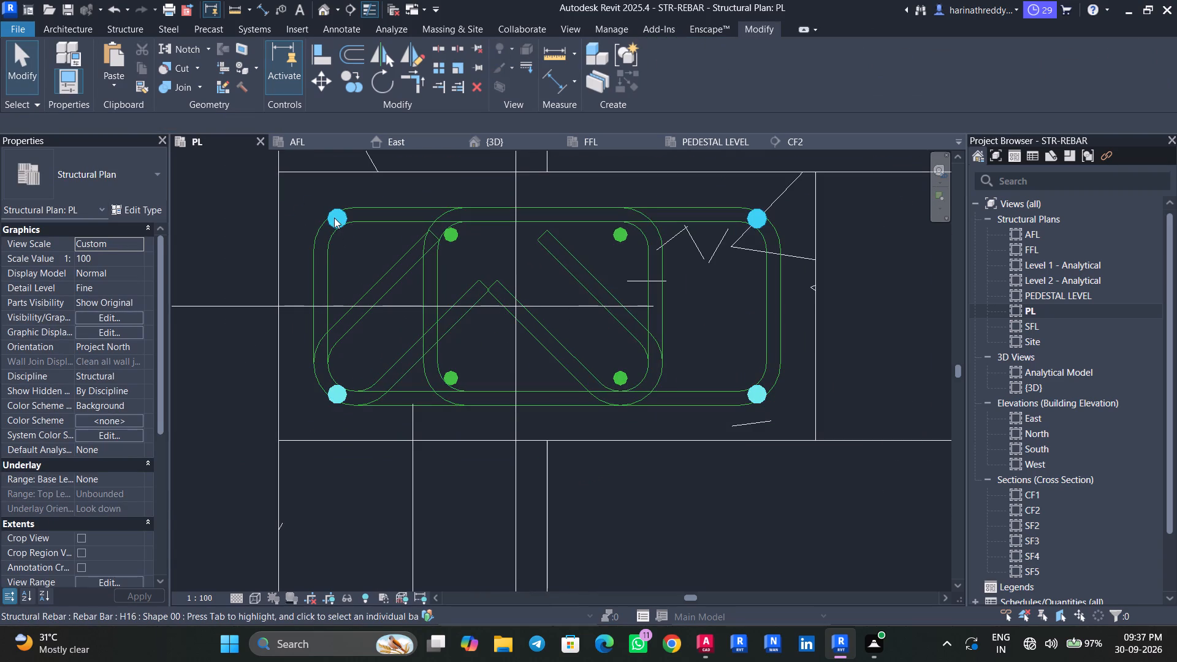
pyautogui.click(334, 218)
pyautogui.press('Escape')
pyautogui.press('Escape')
pyautogui.press('Tab')
pyautogui.click(334, 218)
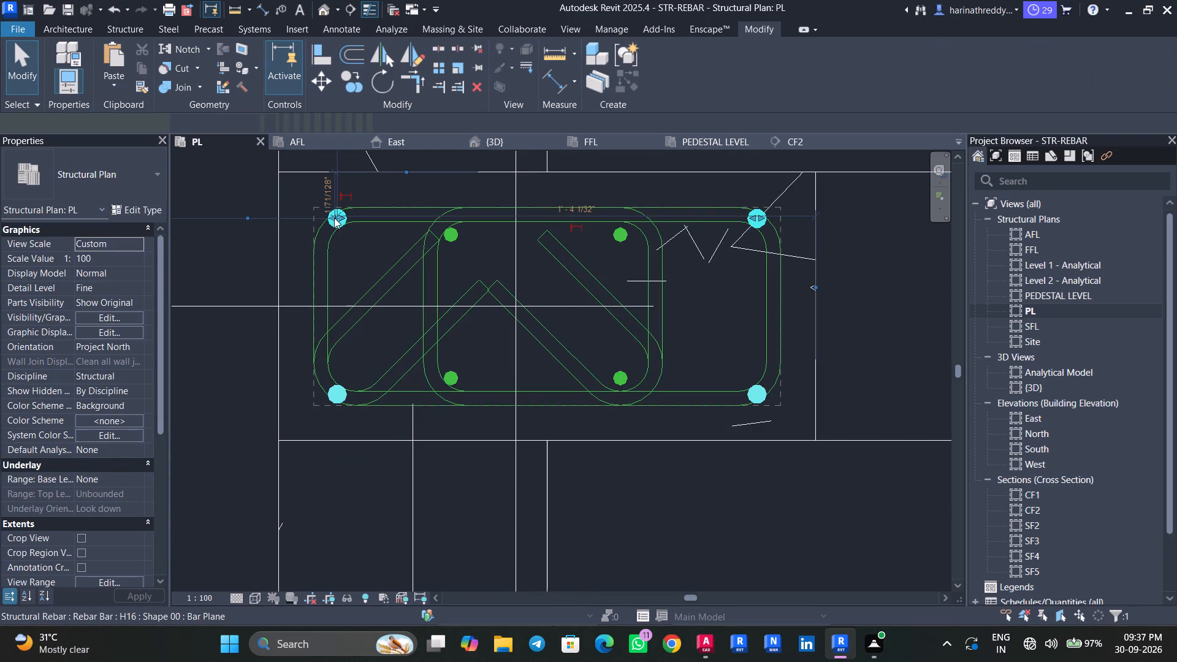
pyautogui.press('Down')
pyautogui.press('Down')
pyautogui.press('Up')
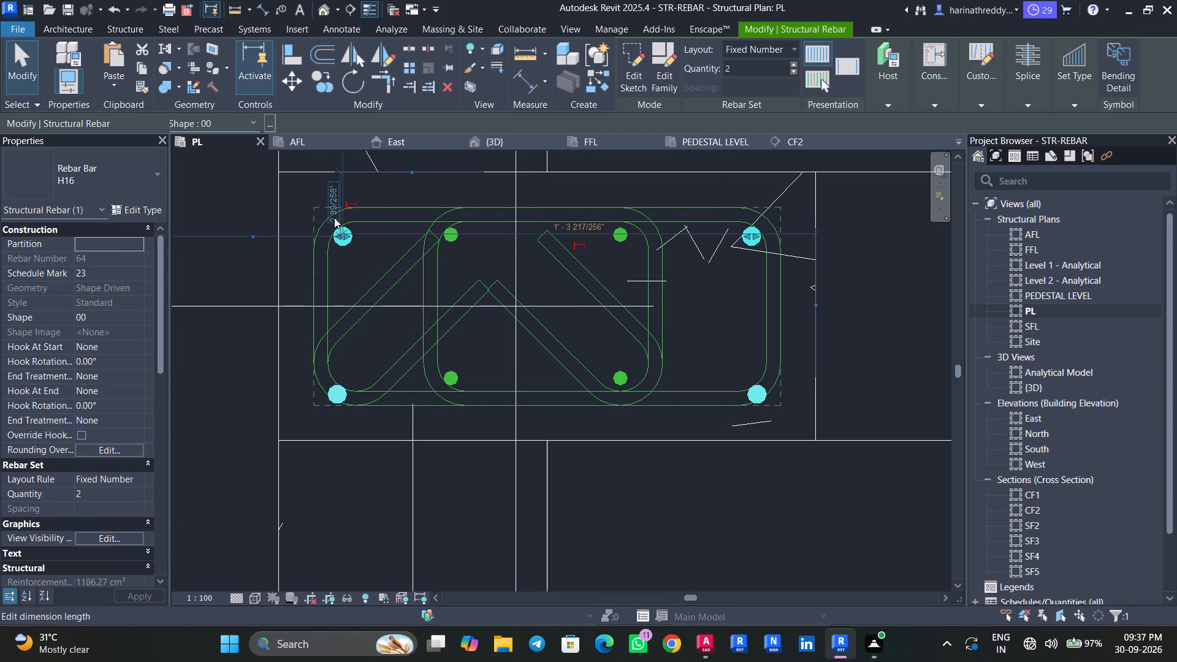
pyautogui.press('Up')
pyautogui.press('Escape')
pyautogui.press('Escape')
pyautogui.press('Escape')
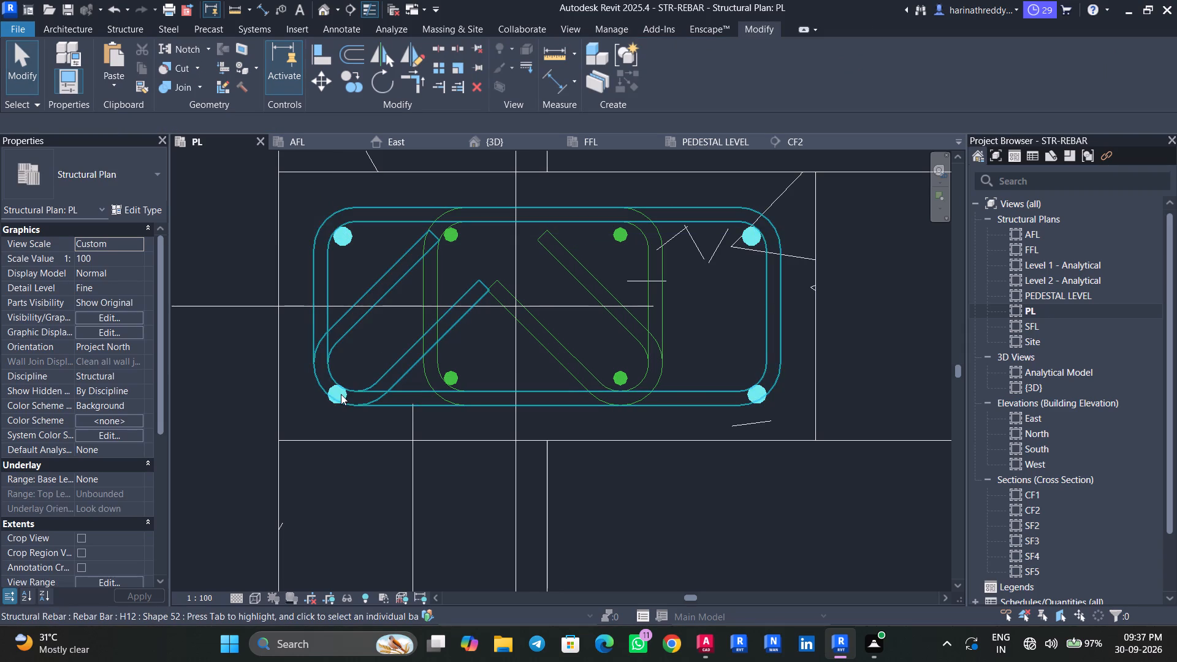
# Nudge the lower pair of H16 corner bars up to sit inside the outer stirrup.
pyautogui.press('Tab')
pyautogui.click(337, 398)
pyautogui.press('Up')
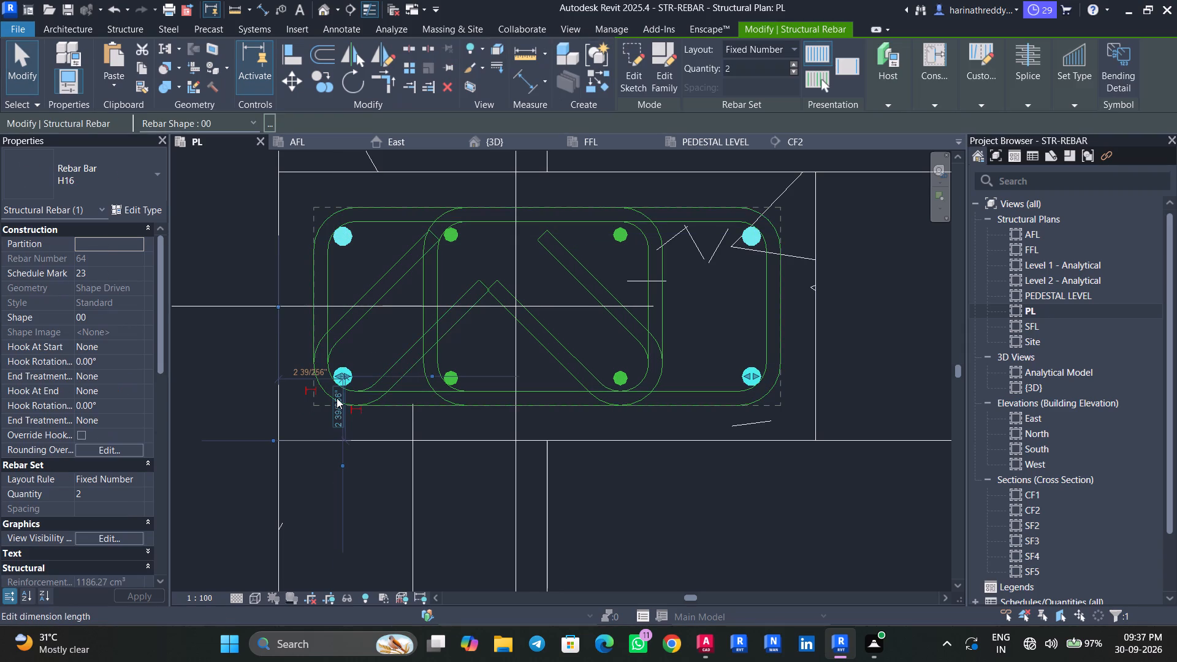
pyautogui.press('Escape')
pyautogui.press('Escape')
pyautogui.press('Escape')
pyautogui.press('Escape')
# Save the project.
pyautogui.scroll(-8, 414, 301)
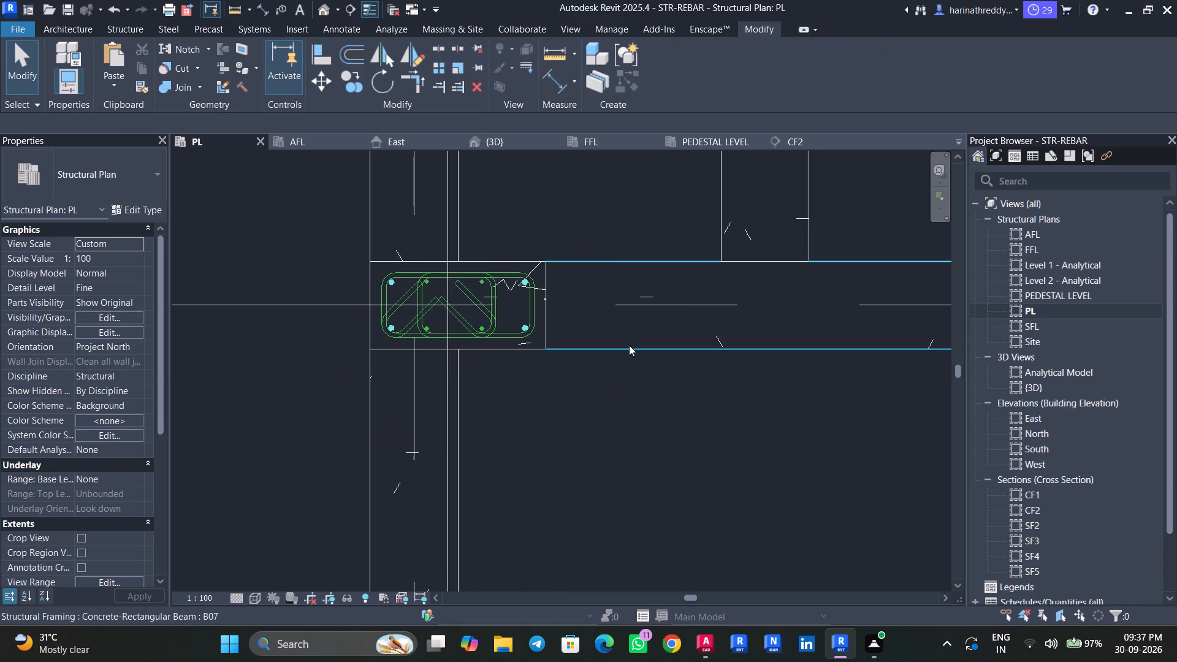
pyautogui.hotkey('ctrl', 's')
# Change the outer stirrup's bar type to H8.
pyautogui.scroll(5, 522, 342)
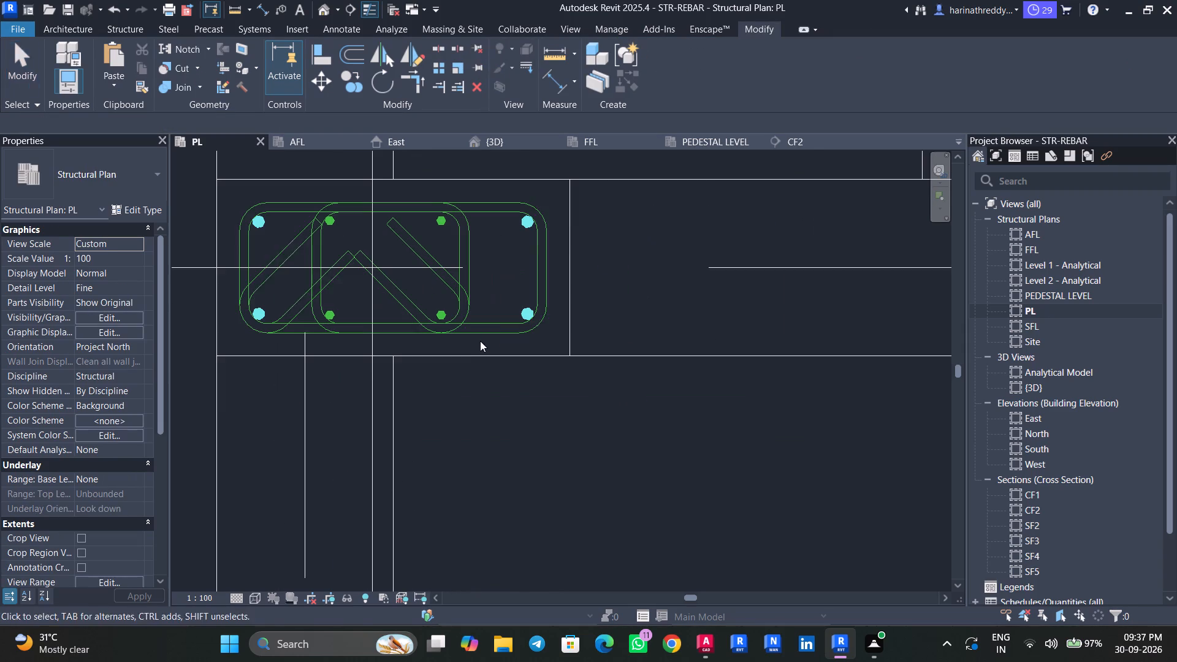
pyautogui.click(484, 332)
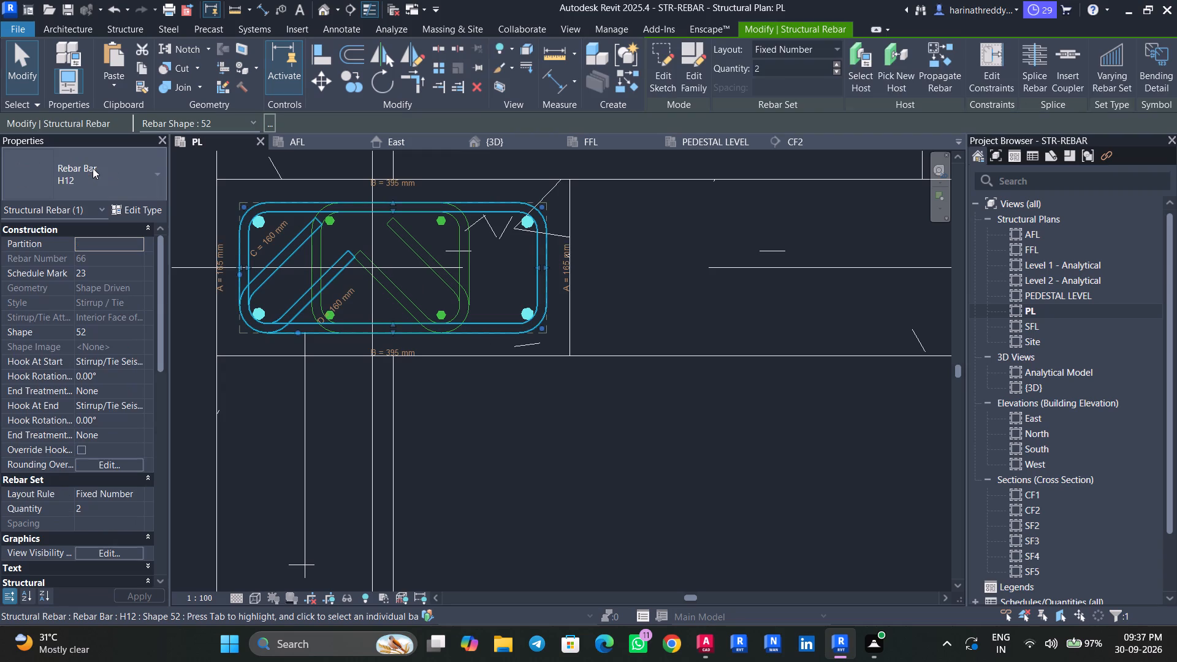
pyautogui.click(93, 168)
pyautogui.click(41, 268)
pyautogui.press('Escape')
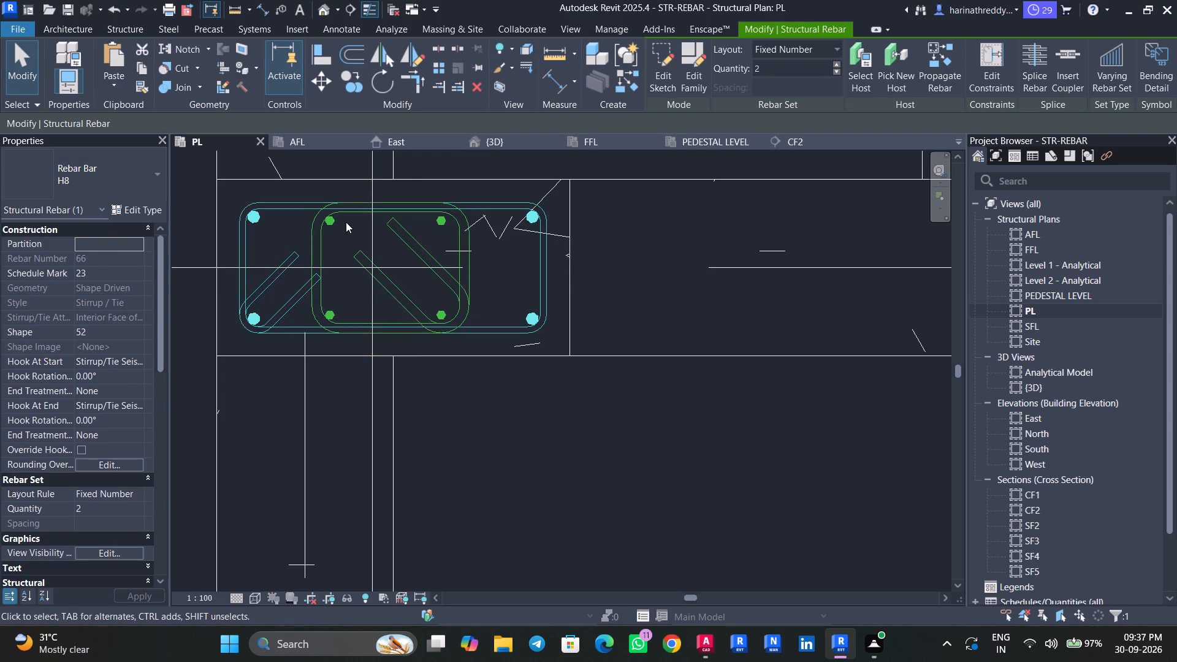
pyautogui.press('Escape')
# Change the inner stirrup's bar type to H8.
pyautogui.click(322, 232)
pyautogui.click(51, 170)
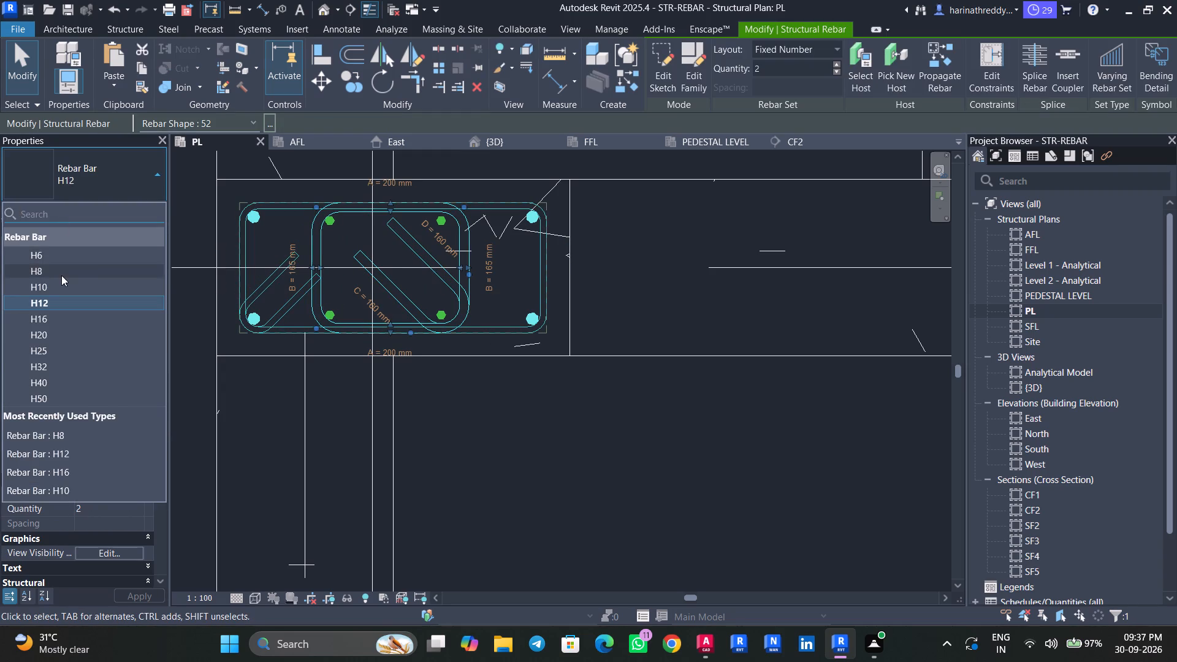
pyautogui.click(61, 275)
pyautogui.press('Escape')
pyautogui.press('Escape')
# Select all H8 rebar instances and set them to show unobscured in the {3D} view.
pyautogui.click(311, 243)
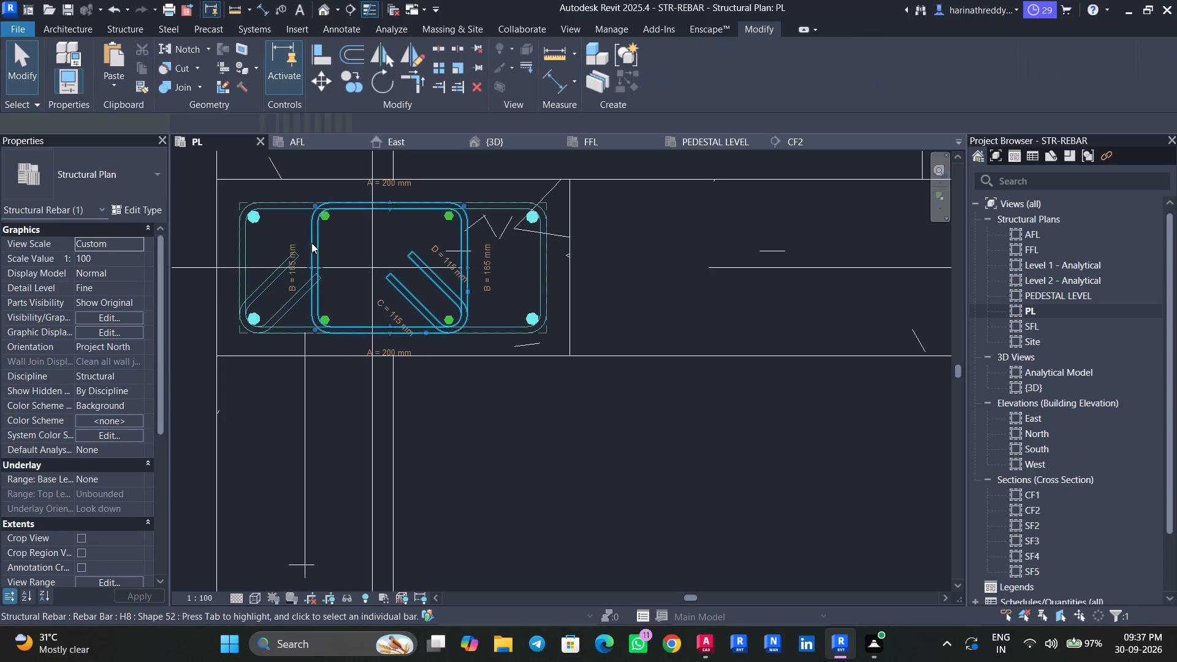
pyautogui.write('SA')
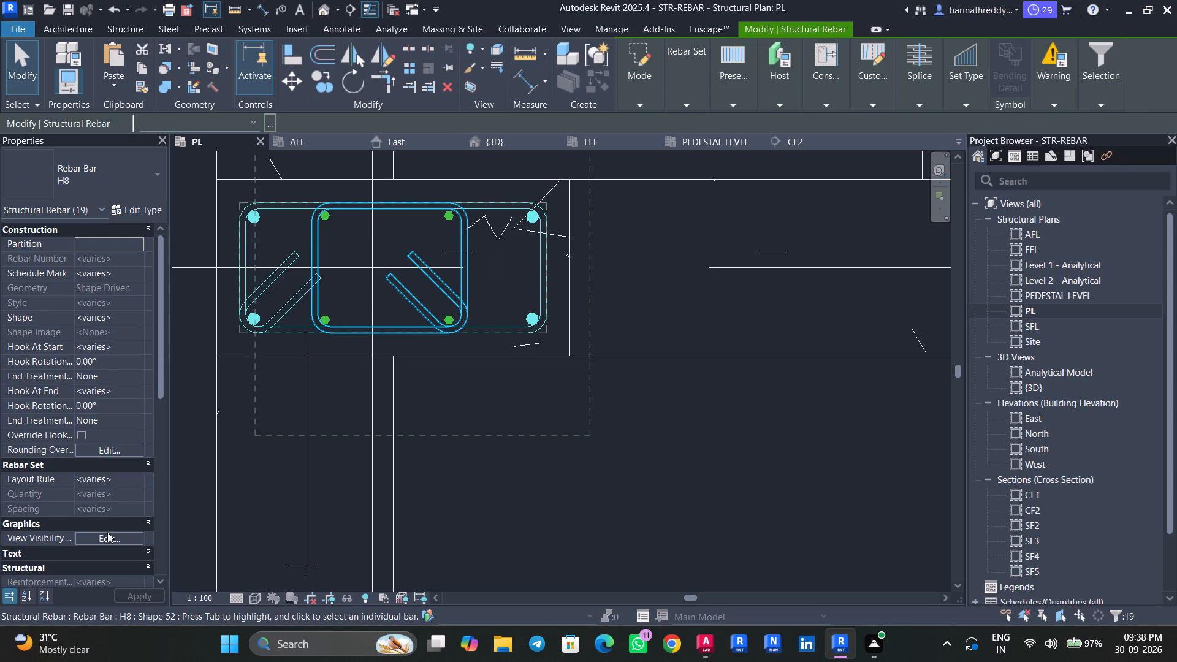
pyautogui.click(109, 539)
pyautogui.click(707, 281)
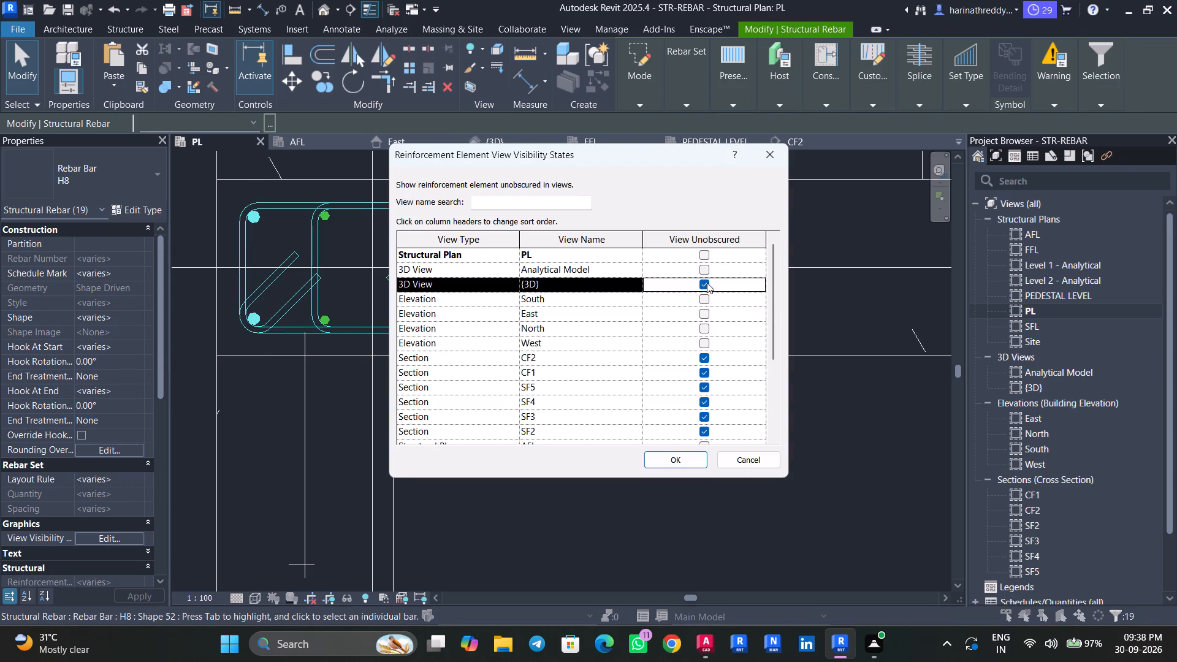
pyautogui.click(678, 453)
pyautogui.press('Escape')
pyautogui.press('Escape')
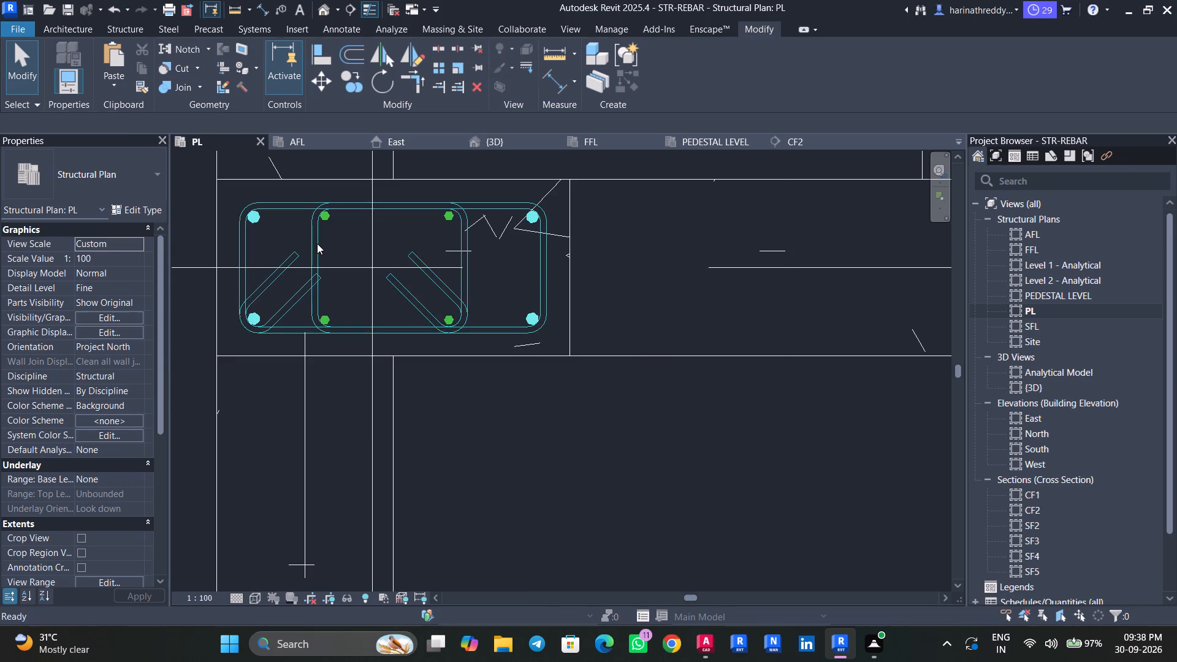
# Set the inner stirrup's layout to Maximum Spacing with a spacing of 8".
pyautogui.click(316, 246)
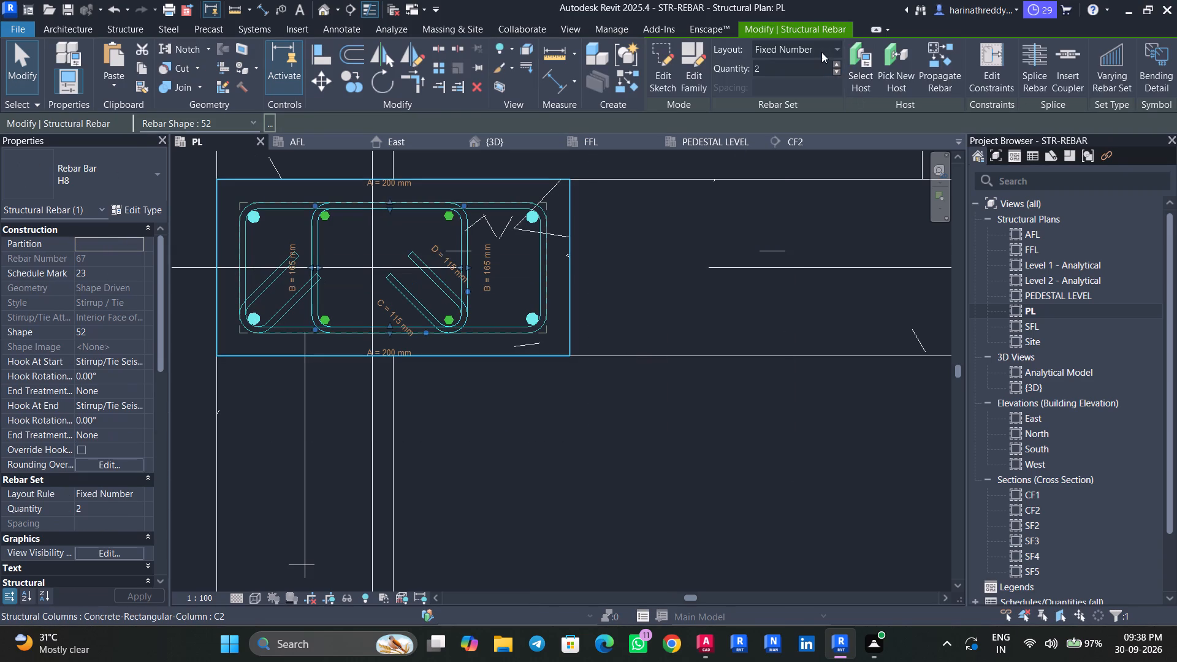
pyautogui.click(821, 52)
pyautogui.click(801, 104)
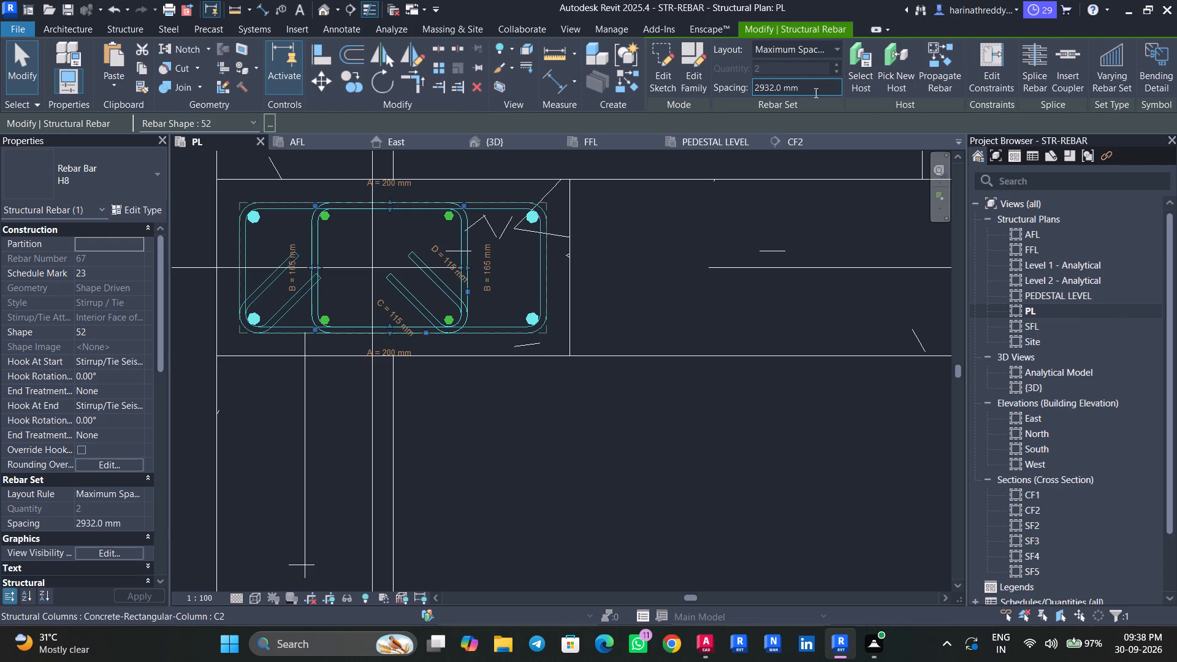
pyautogui.moveTo(818, 91); pyautogui.dragTo(709, 106)
pyautogui.press('8')
pyautogui.hotkey('shift', '"')
pyautogui.press('Return')
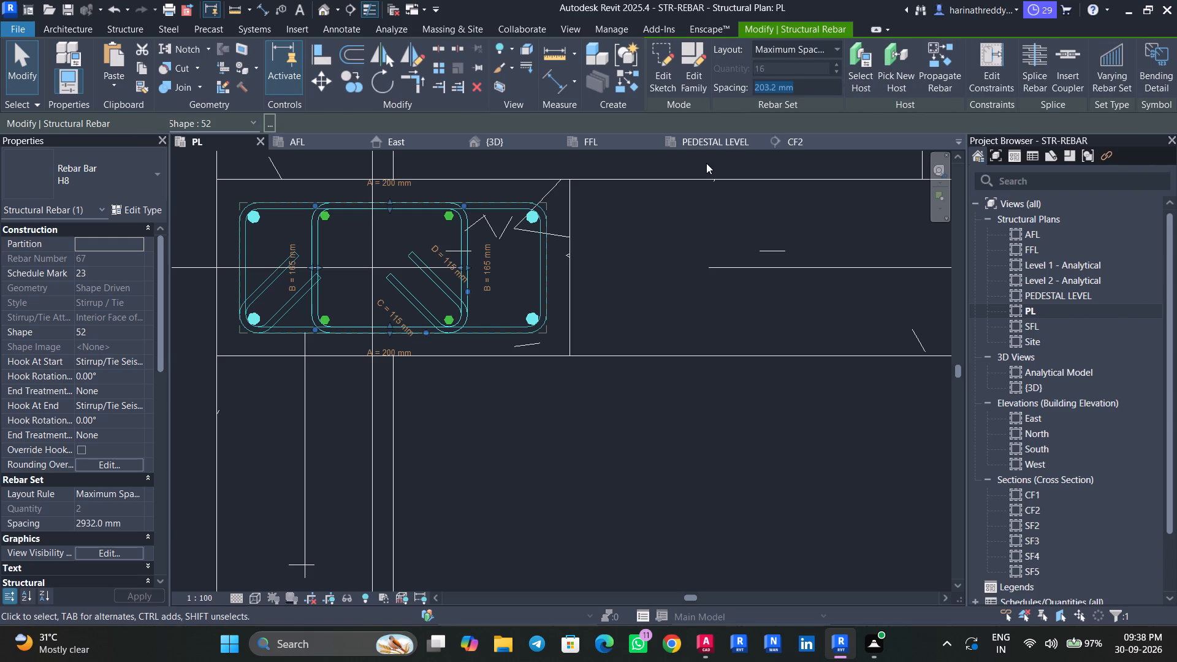
pyautogui.press('Escape')
pyautogui.press('Escape')
# Set the outer stirrup's layout rule to Maximum Spacing.
pyautogui.click(543, 274)
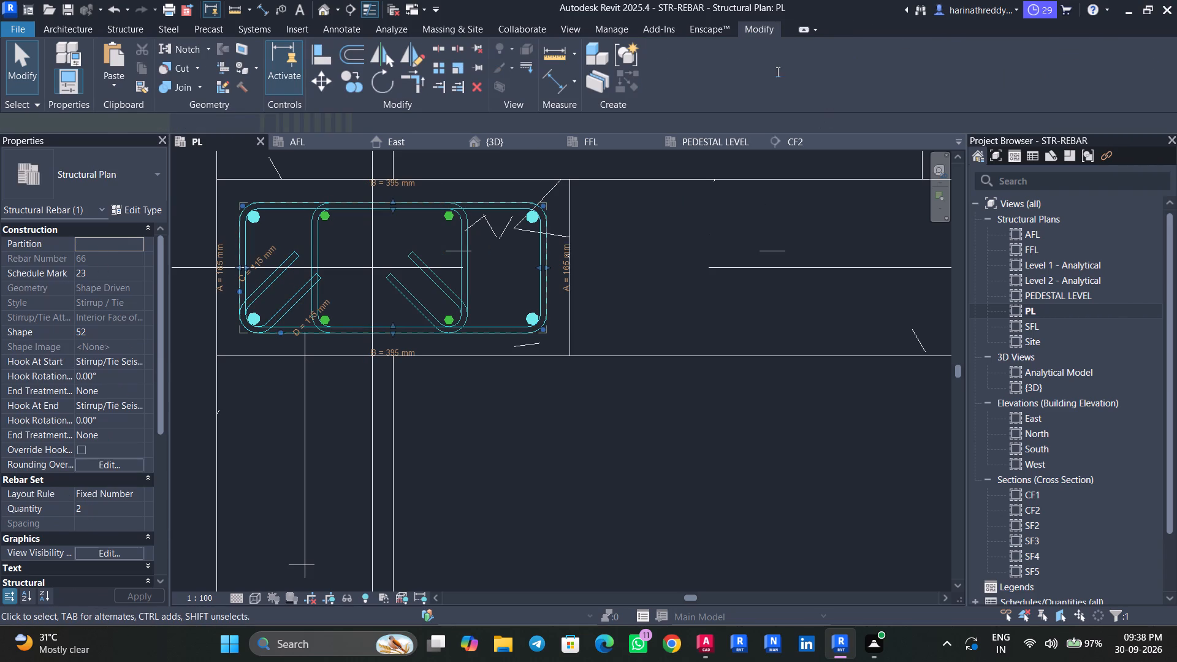
pyautogui.click(793, 51)
pyautogui.click(796, 105)
pyautogui.click(804, 81)
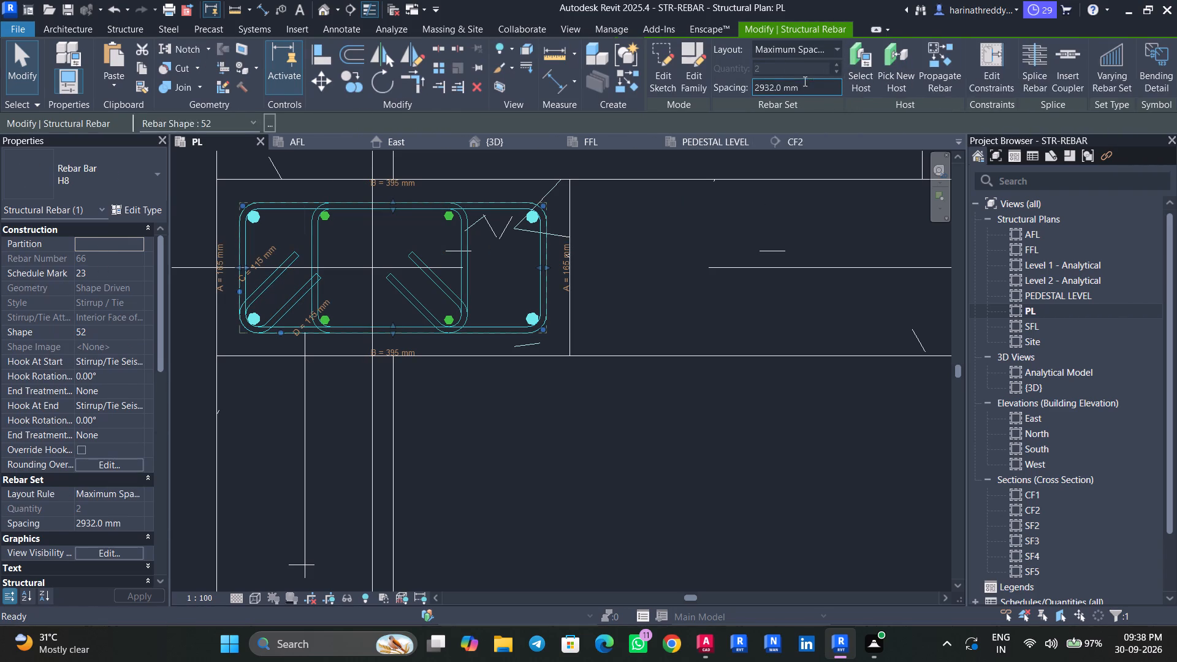
pyautogui.click(799, 86)
pyautogui.press('Escape')
pyautogui.press('Escape')
pyautogui.press('Escape')
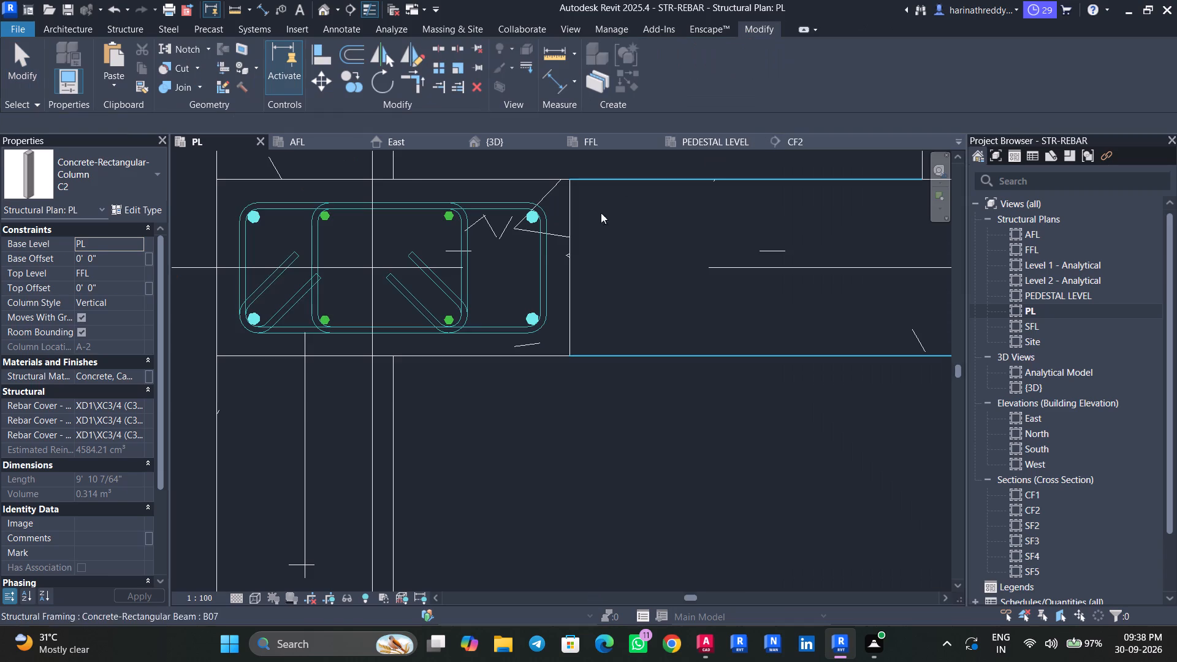
pyautogui.press('Escape')
pyautogui.press('Escape')
# Check the layout rule and spacing of the outer stirrup and the inner stirrup.
pyautogui.click(544, 248)
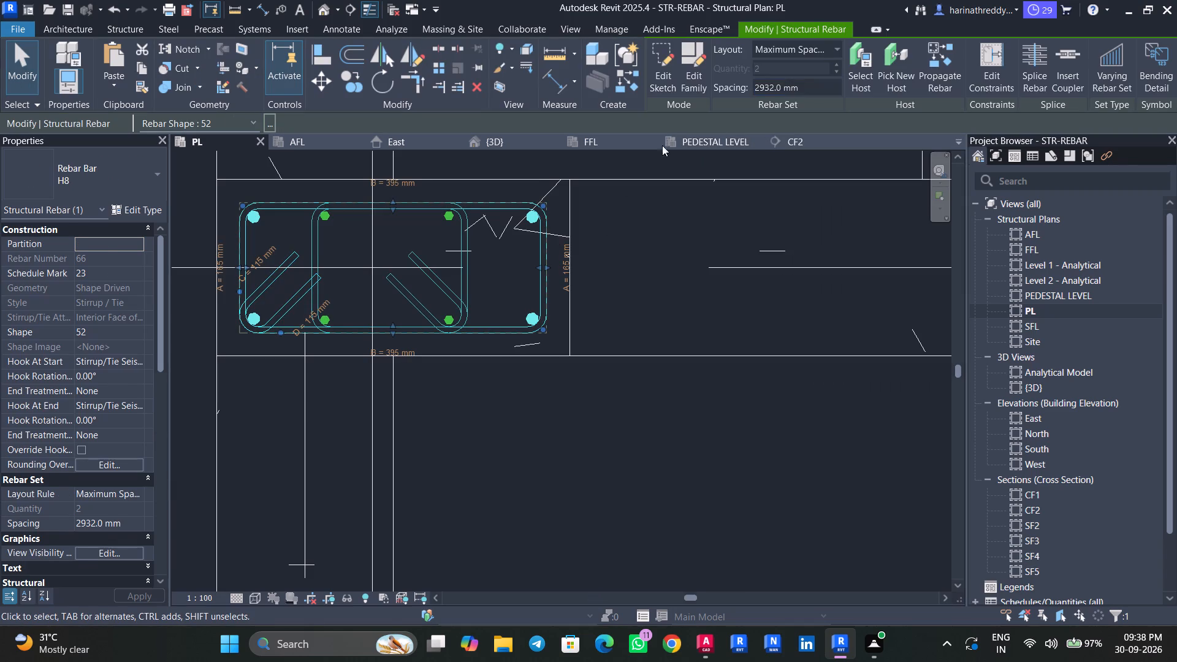
pyautogui.press('Escape')
pyautogui.press('Escape')
pyautogui.click(459, 256)
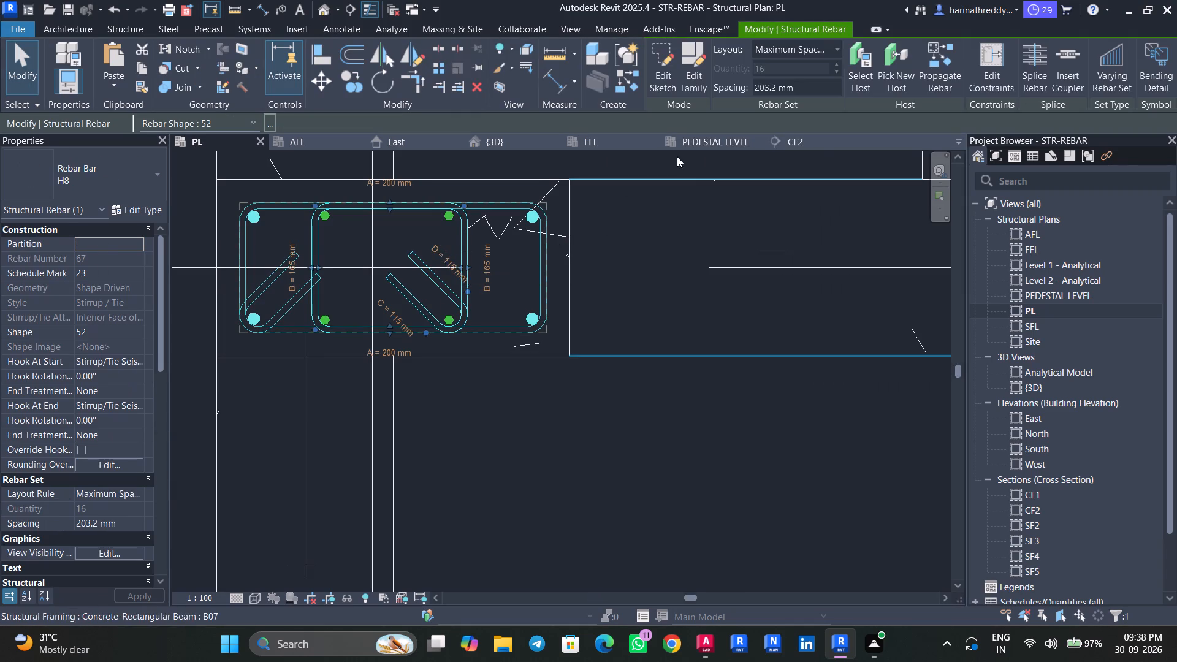
pyautogui.press('Escape')
pyautogui.press('Escape')
pyautogui.press('Escape')
pyautogui.press('Escape')
pyautogui.click(1145, 465)
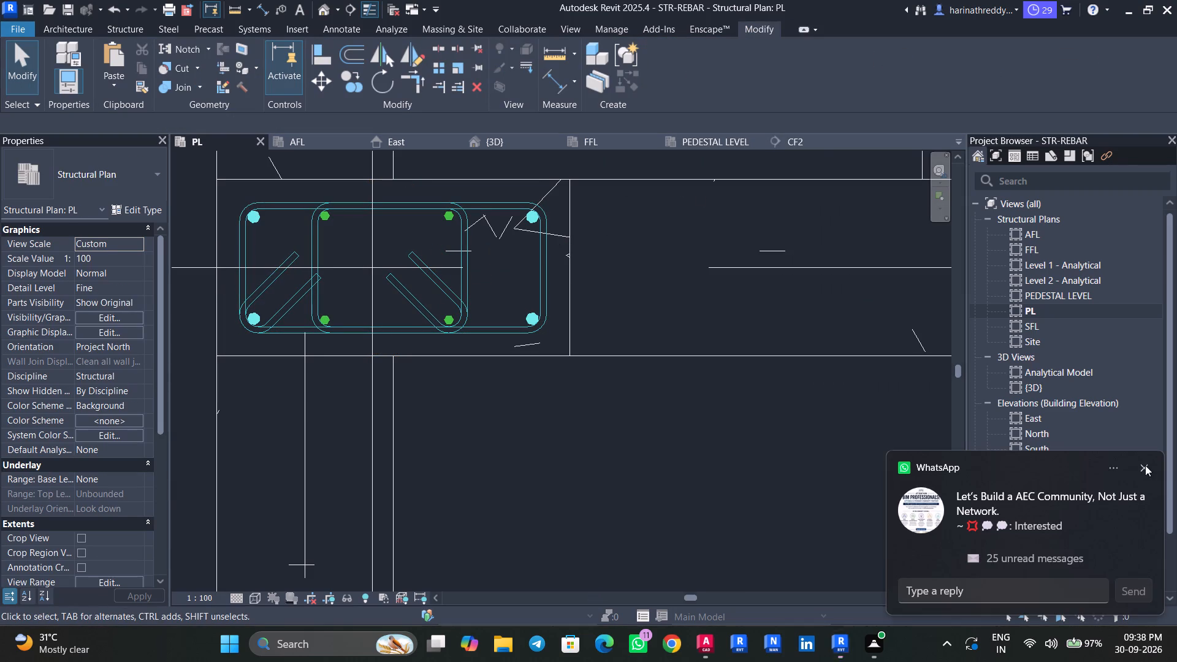
# Open the SF2 cross section at the reinforced C2 column.
pyautogui.doubleClick(1043, 524)
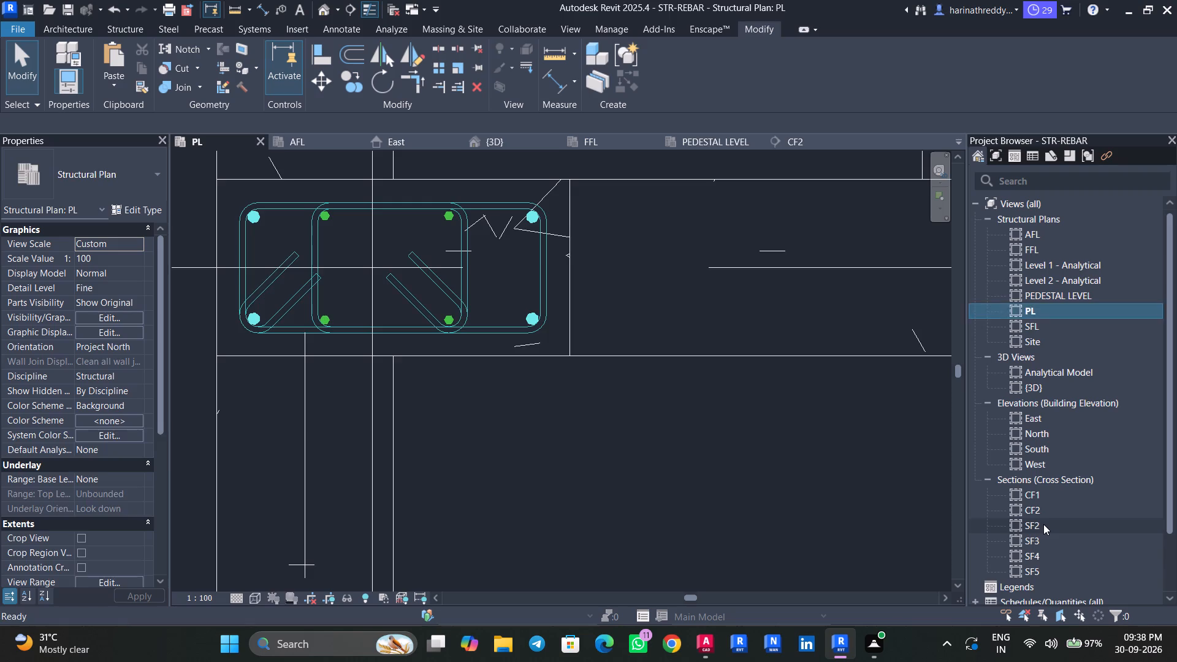
pyautogui.scroll(-10, 786, 432)
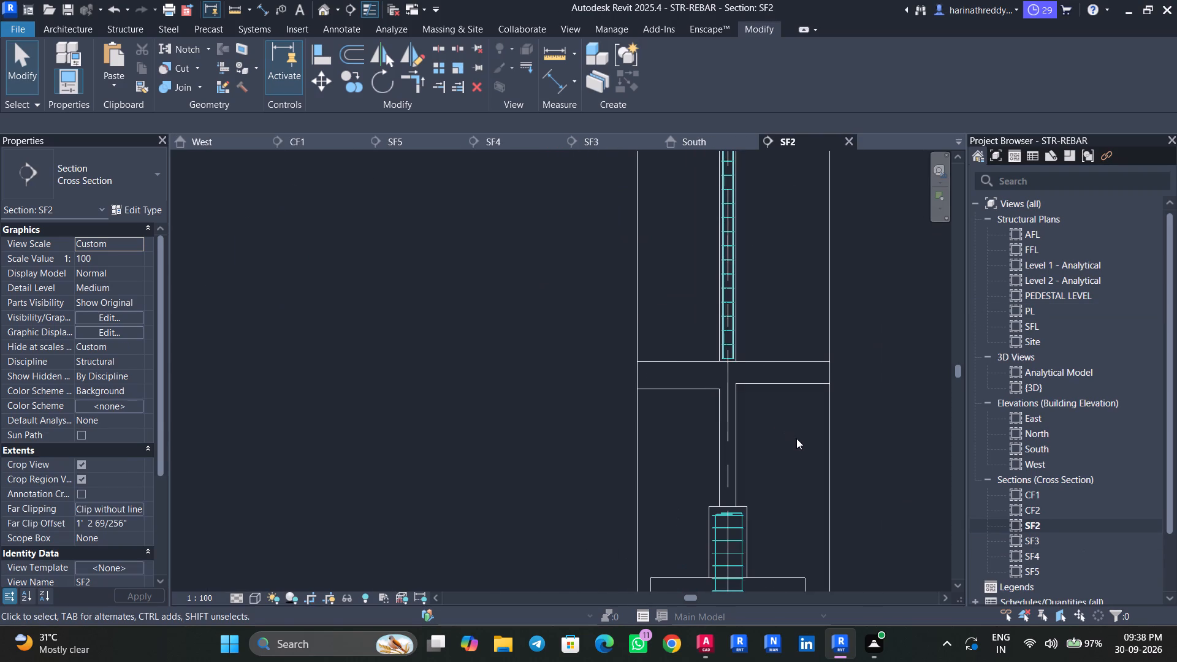
pyautogui.moveTo(796, 438); pyautogui.dragTo(747, 428, button='middle')
pyautogui.scroll(1, 747, 428)
pyautogui.scroll(-2, 747, 428)
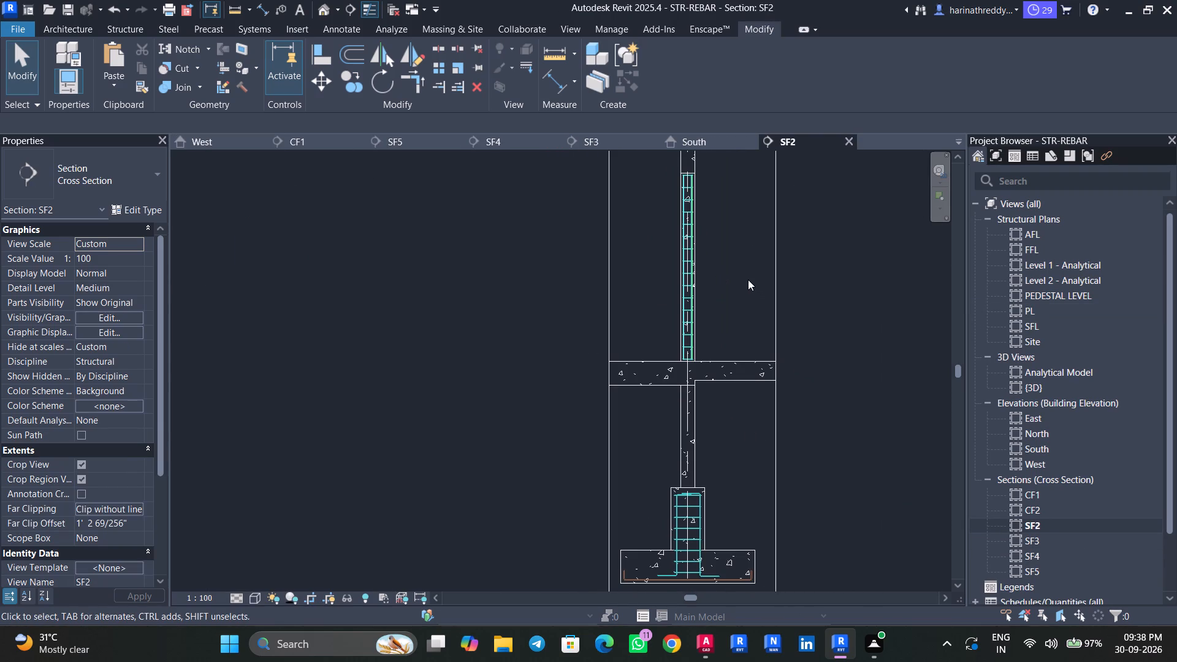
pyautogui.scroll(3, 729, 268)
pyautogui.scroll(5, 797, 303)
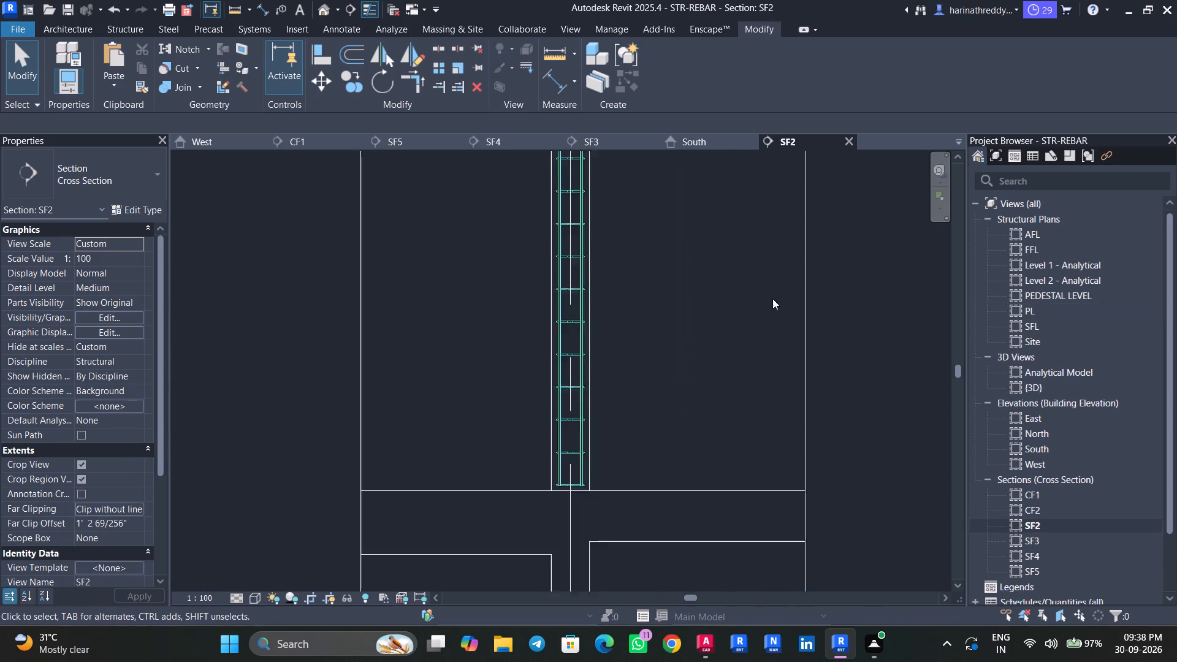
pyautogui.scroll(1, 547, 324)
pyautogui.scroll(-1, 547, 324)
pyautogui.scroll(1, 547, 324)
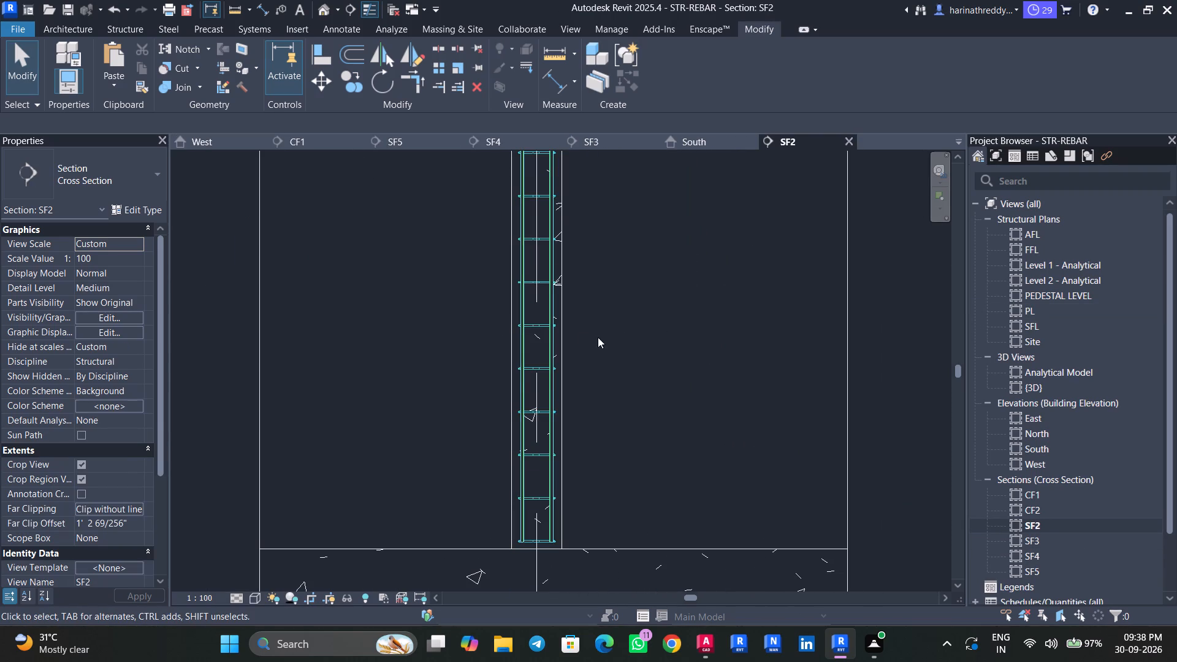
# Copy only the structural rebar of the column above the beam, excluding grid and column, and paste it aligned to PEDESTAL LEVEL.
pyautogui.moveTo(619, 337); pyautogui.dragTo(492, 329)
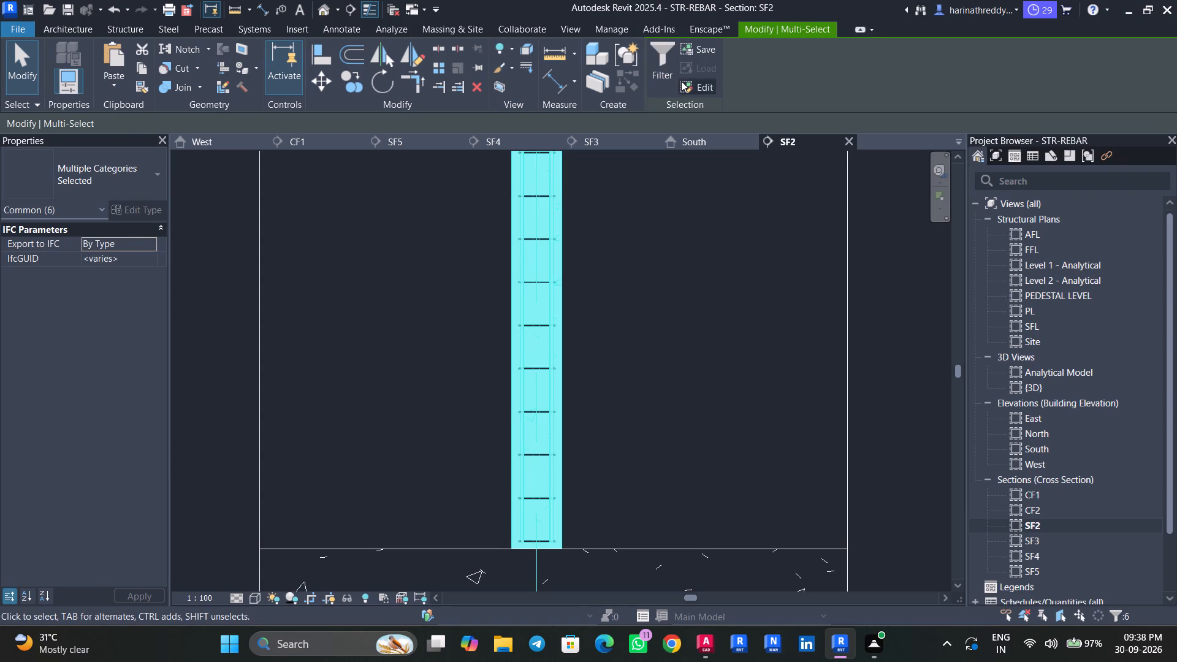
pyautogui.click(653, 66)
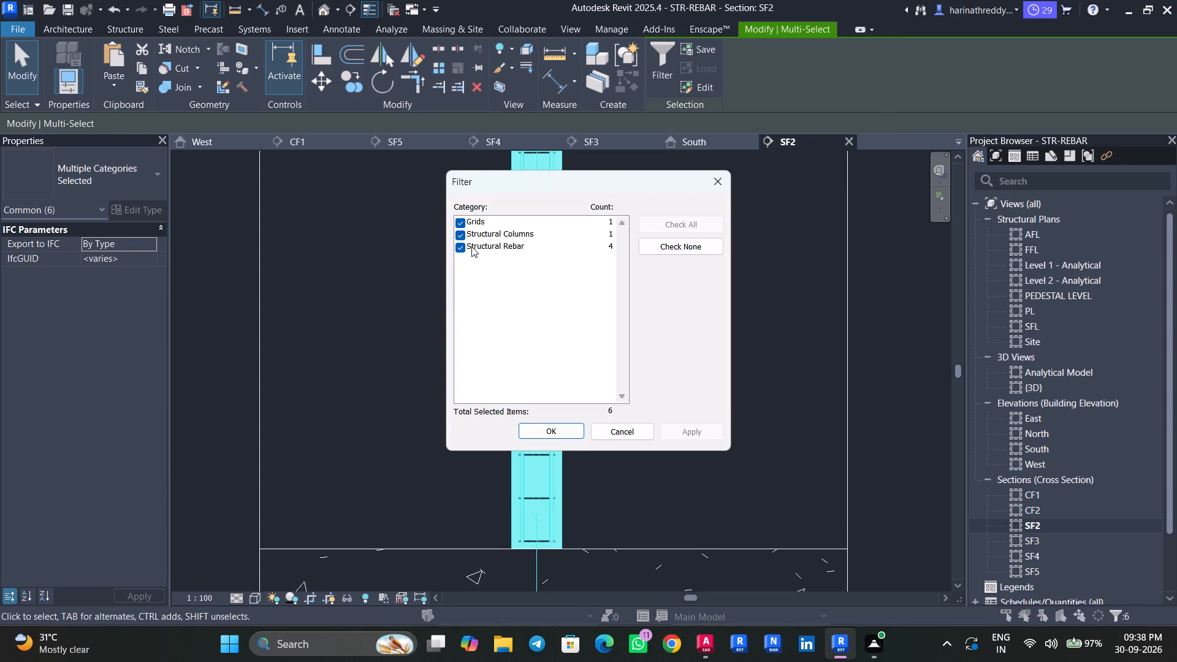
pyautogui.click(459, 236)
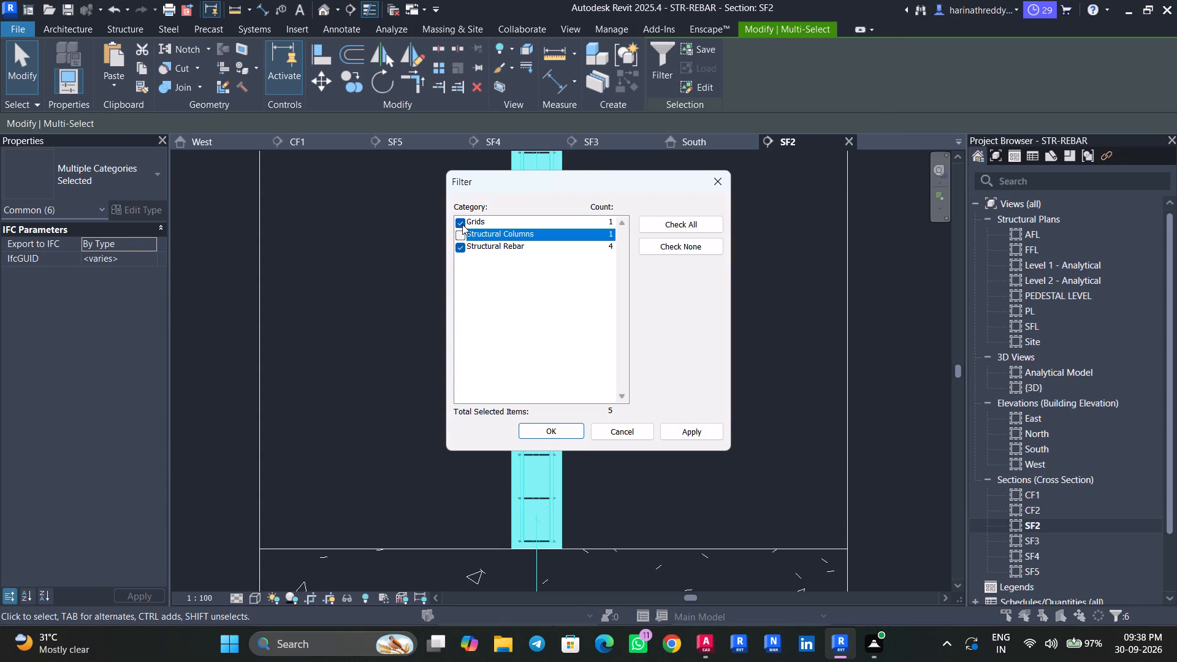
pyautogui.click(462, 223)
pyautogui.click(670, 427)
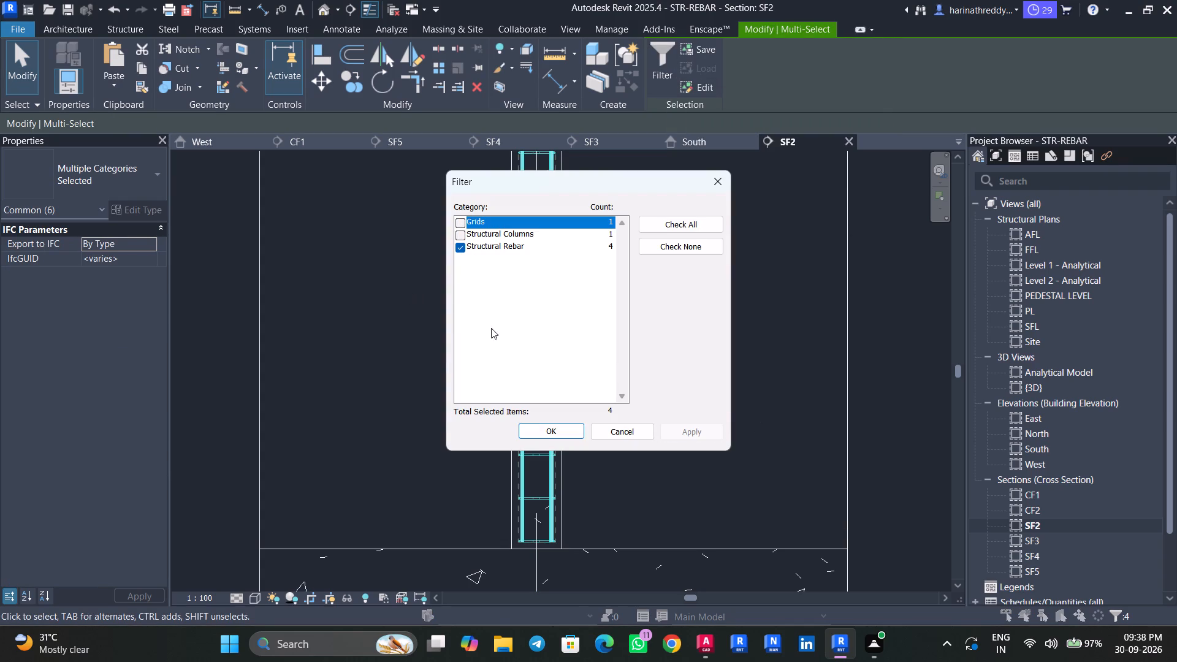
pyautogui.click(536, 434)
pyautogui.click(140, 70)
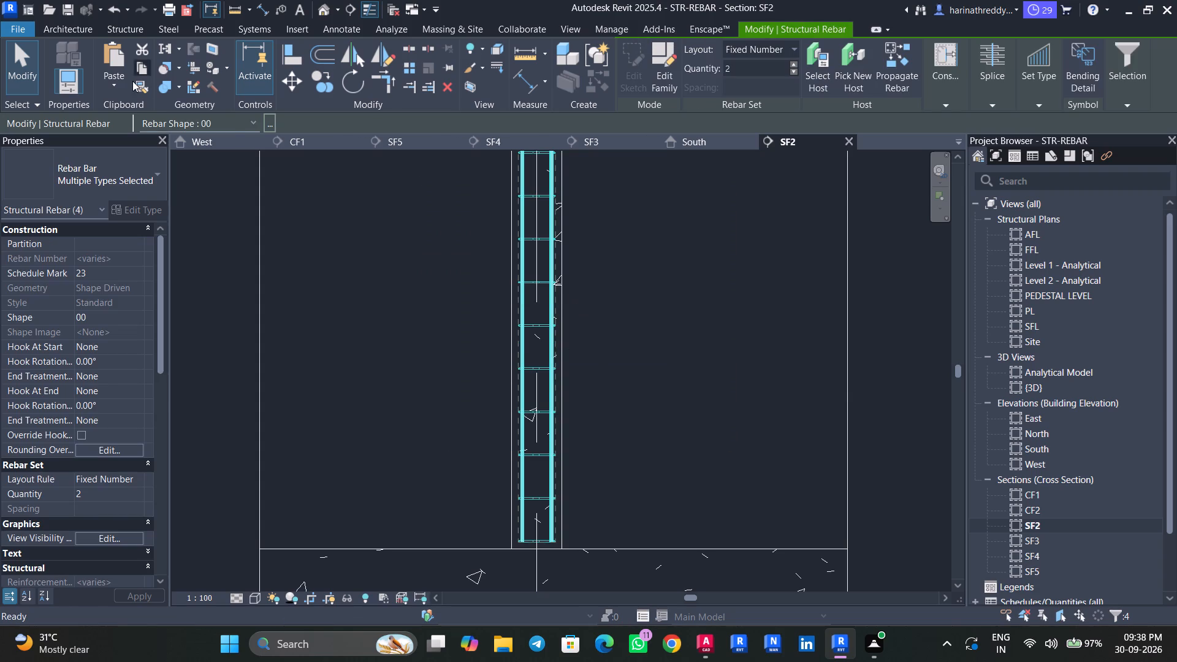
pyautogui.click(124, 88)
pyautogui.click(157, 150)
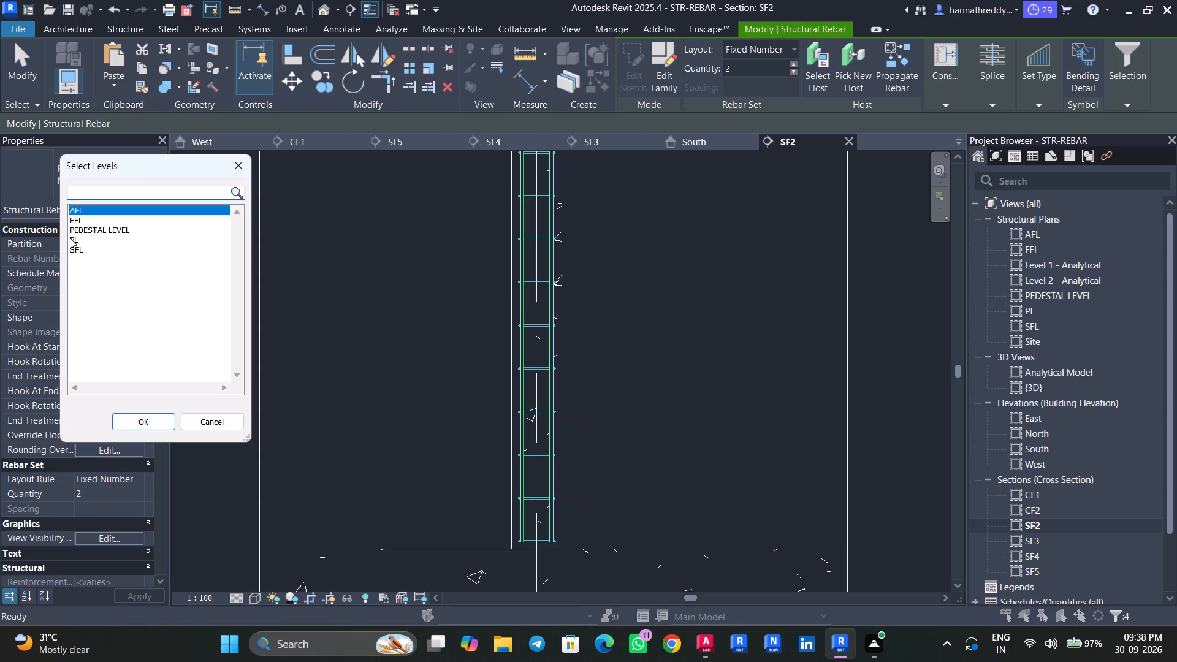
pyautogui.click(91, 227)
pyautogui.click(159, 420)
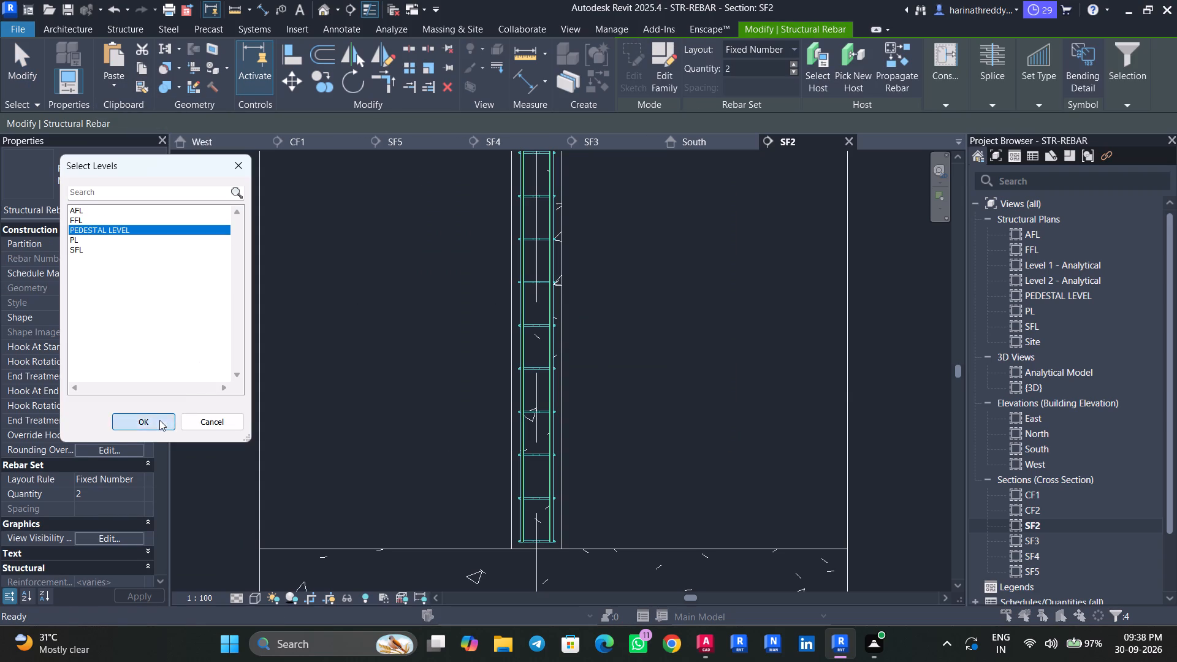
pyautogui.press('Escape')
pyautogui.press('Escape')
pyautogui.press('Escape')
pyautogui.press('Escape')
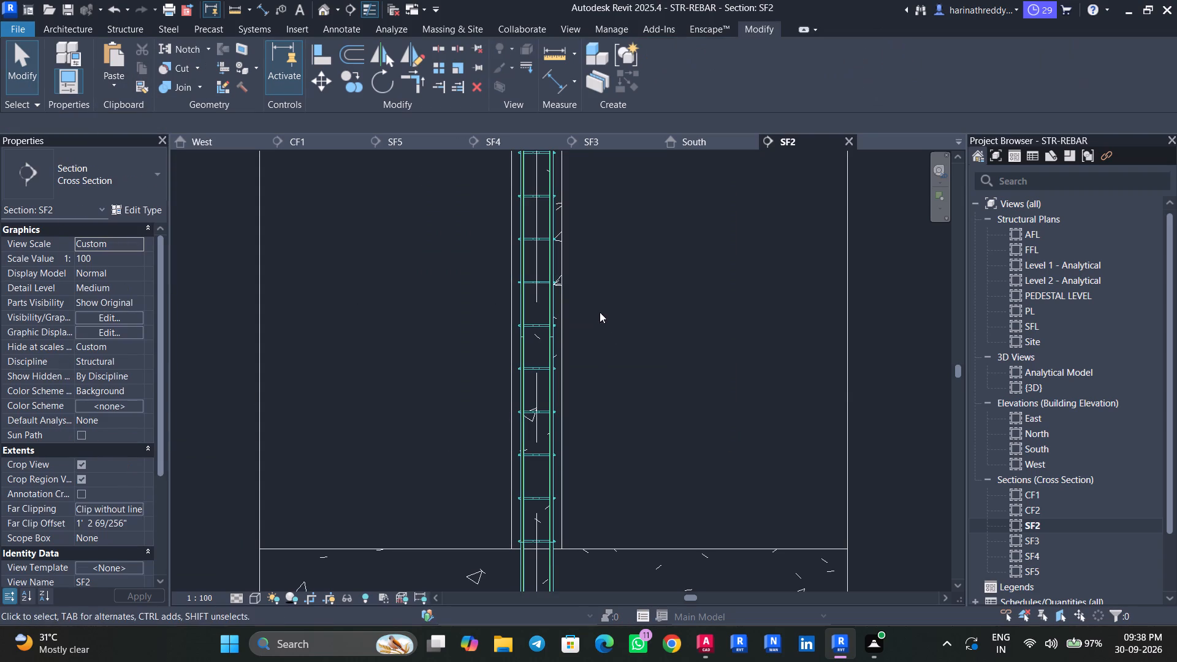
# Delete the original structural rebar in the column above the beam, filtering the grid and column out of the selection.
pyautogui.moveTo(599, 312); pyautogui.dragTo(493, 311)
pyautogui.click(664, 79)
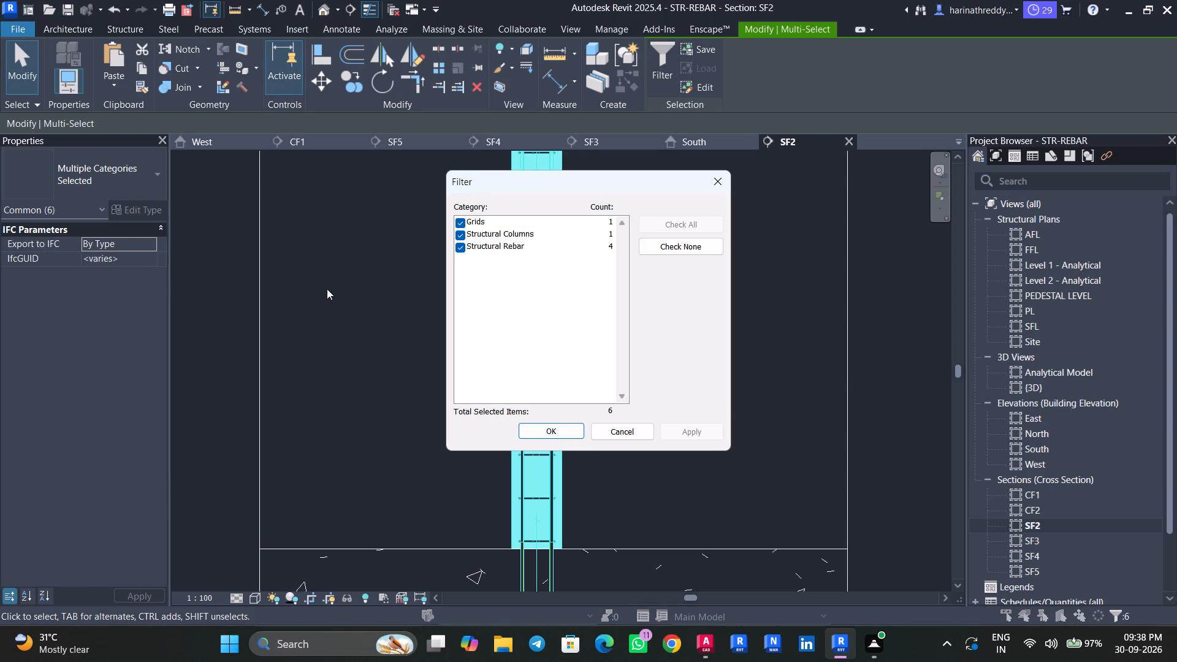
pyautogui.click(654, 253)
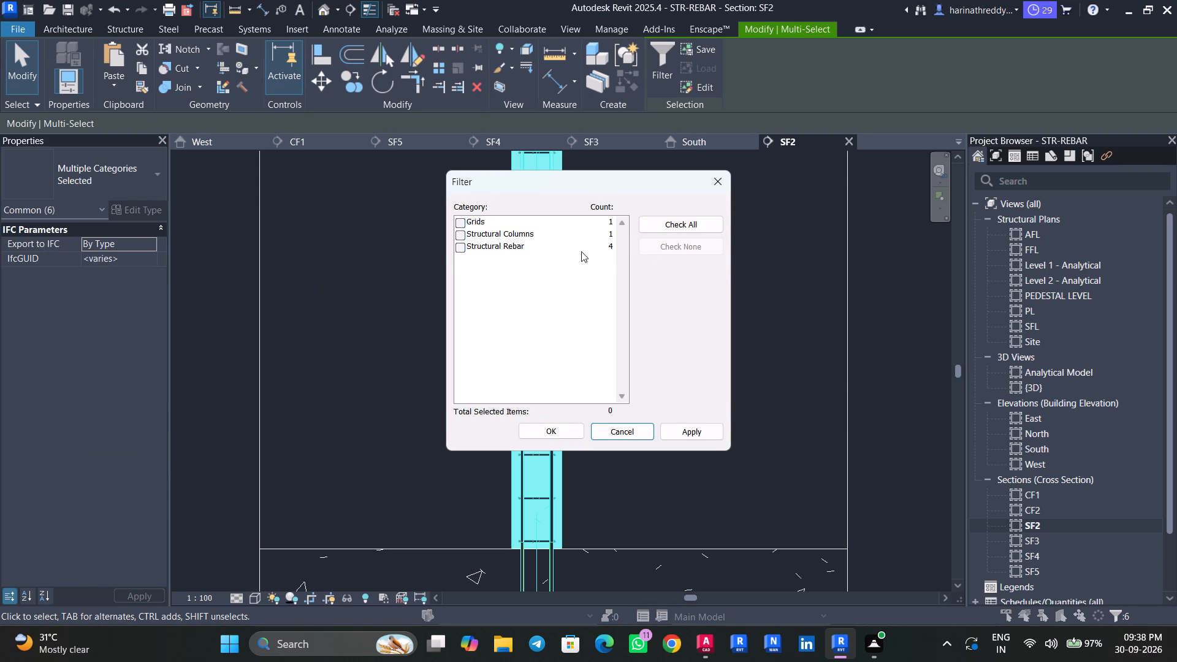
pyautogui.click(462, 243)
pyautogui.click(682, 439)
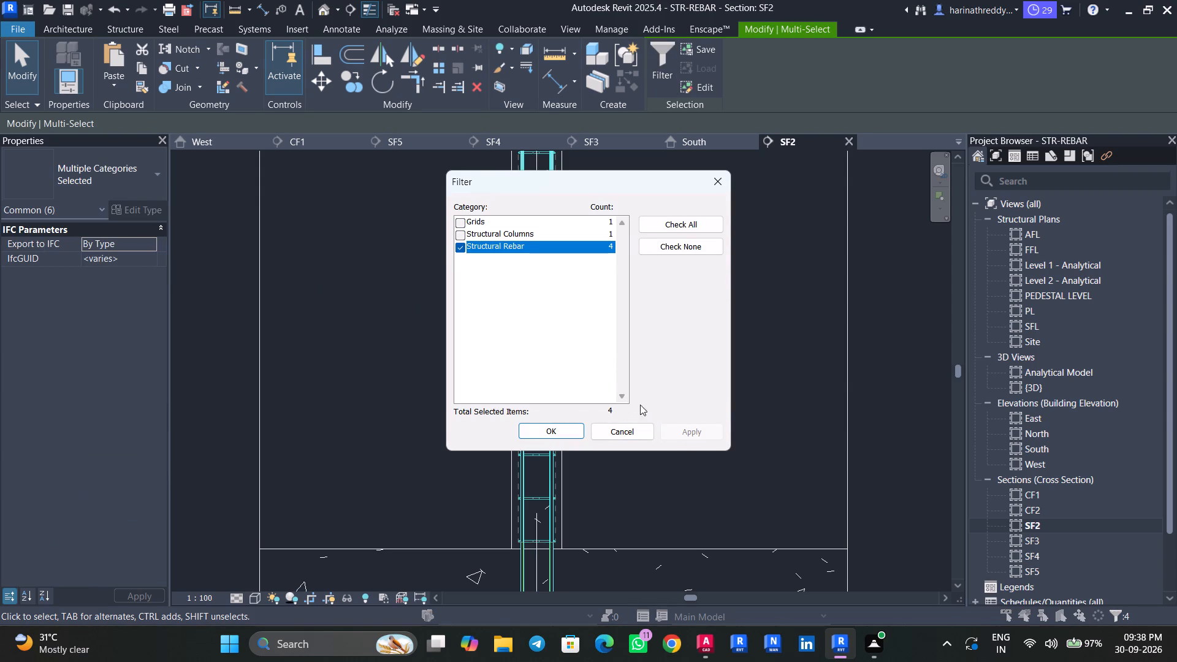
pyautogui.click(560, 428)
pyautogui.scroll(-7, 572, 406)
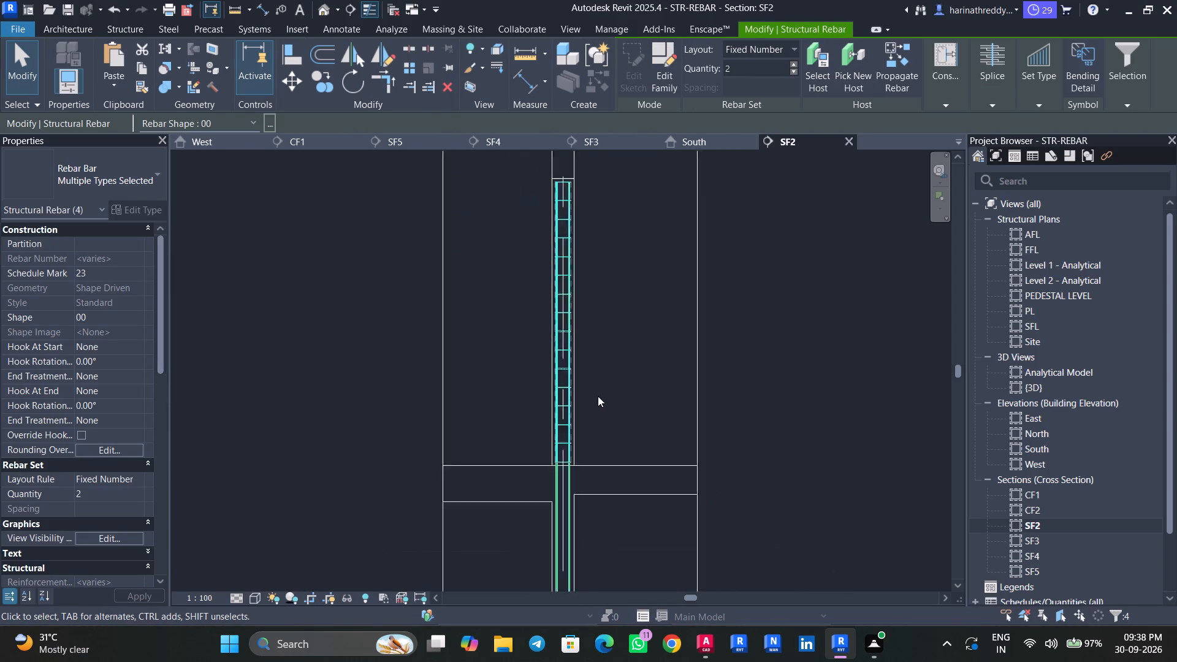
pyautogui.scroll(-2, 598, 396)
pyautogui.press('Delete')
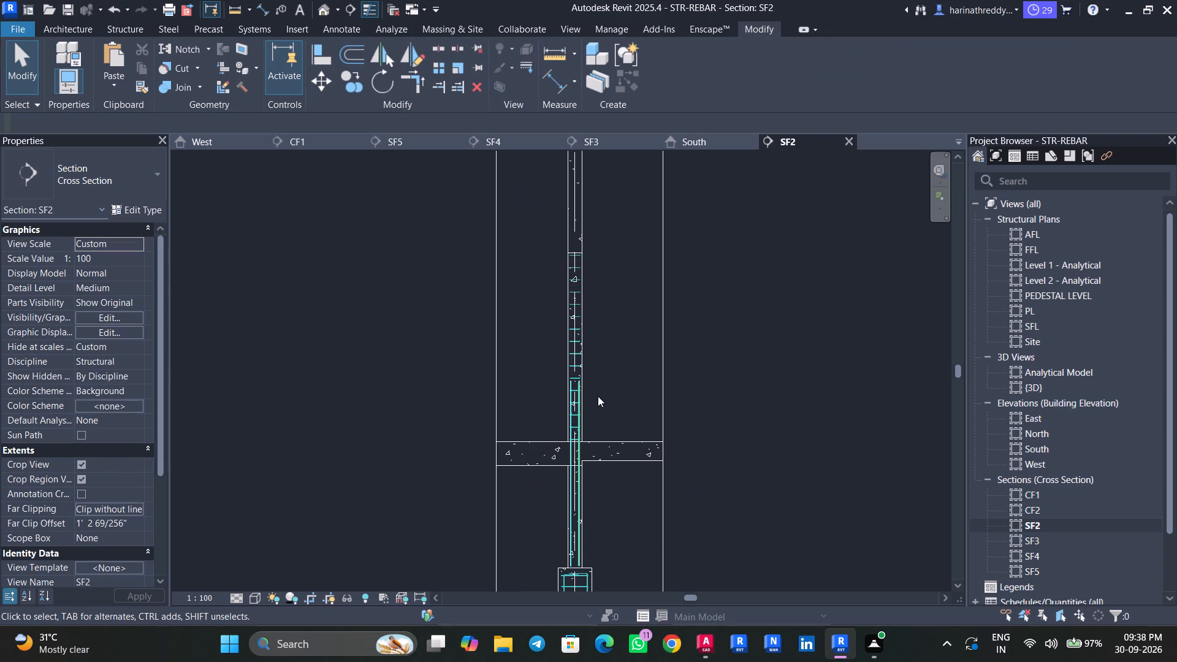
# Examine the H8 stirrups and vertical bars running from the upper column through the beam to the pedestal.
pyautogui.scroll(6, 571, 406)
pyautogui.click(577, 254)
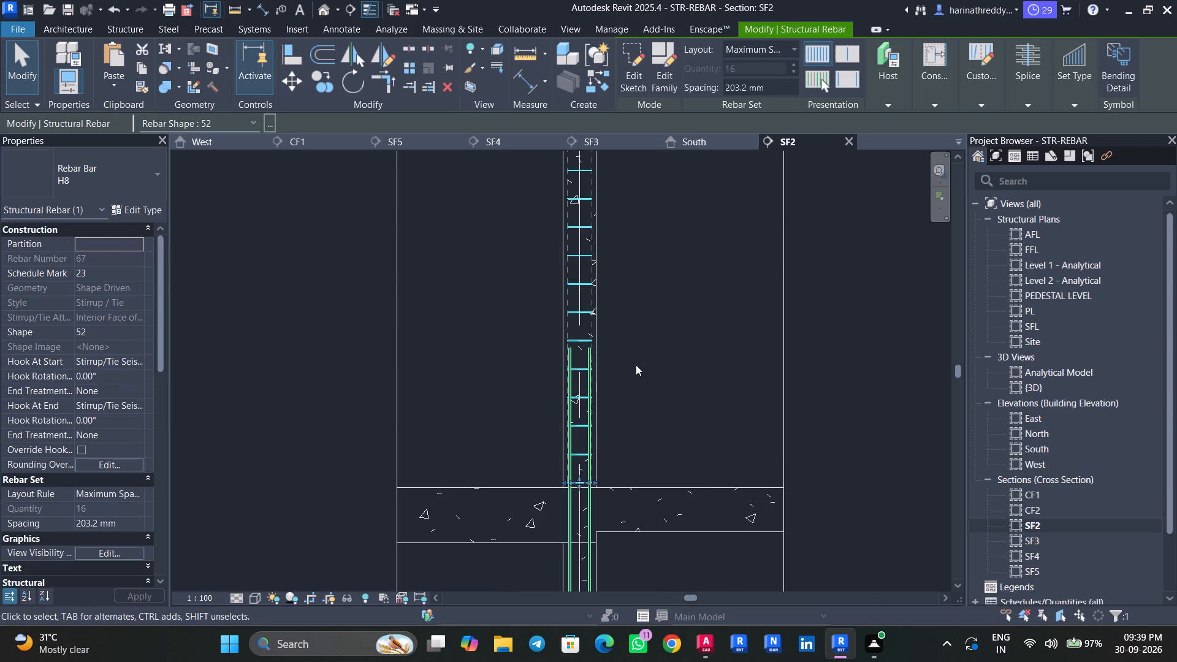
pyautogui.moveTo(634, 360); pyautogui.dragTo(604, 197, button='middle')
pyautogui.moveTo(589, 319); pyautogui.dragTo(600, 178, button='middle')
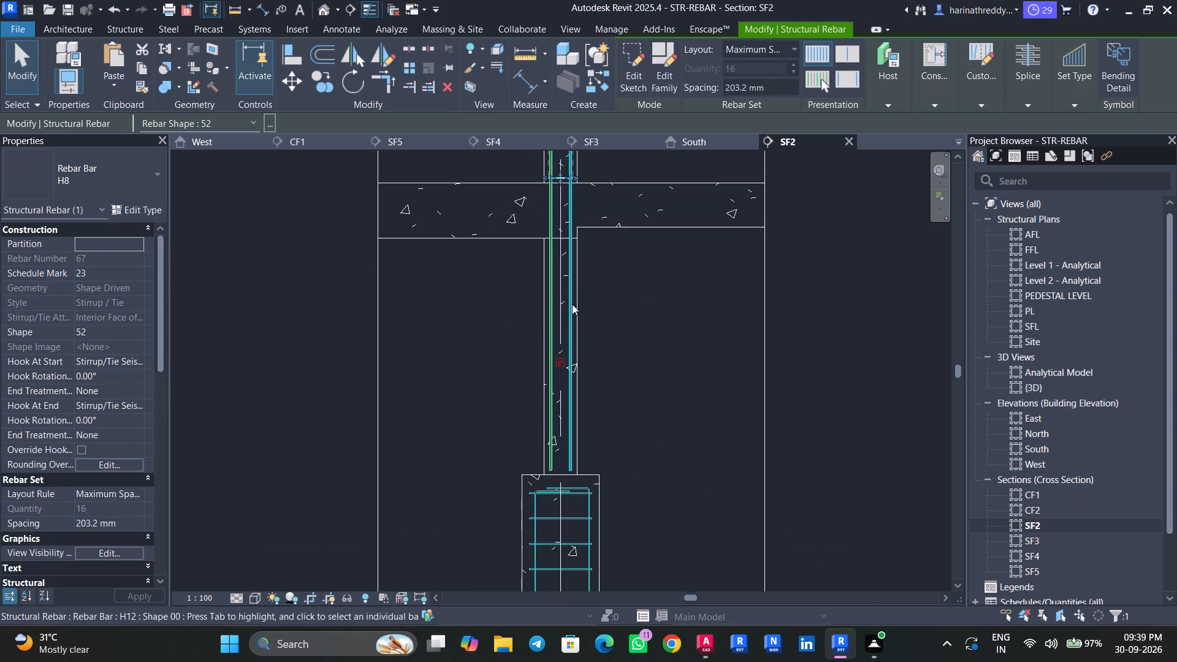
pyautogui.moveTo(592, 344); pyautogui.dragTo(579, 207, button='middle')
pyautogui.press('Escape')
pyautogui.press('Escape')
pyautogui.scroll(-3, 585, 249)
pyautogui.moveTo(590, 239); pyautogui.dragTo(597, 428, button='middle')
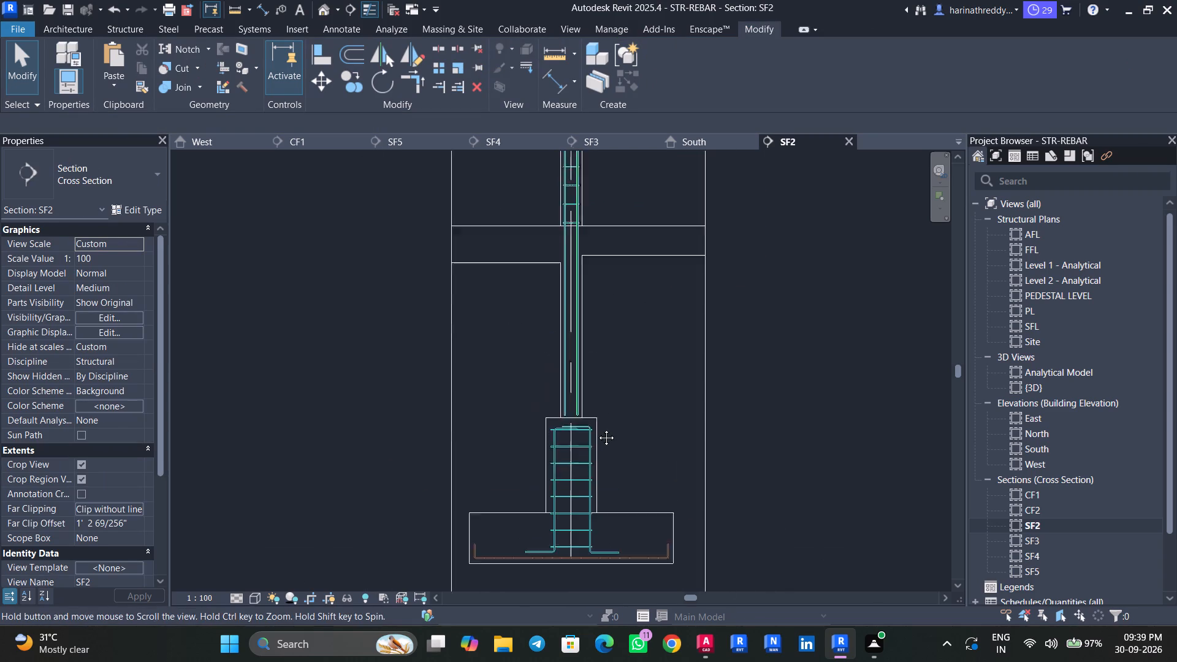
pyautogui.moveTo(597, 428); pyautogui.dragTo(598, 427, button='middle')
pyautogui.click(570, 238)
pyautogui.scroll(3, 571, 287)
pyautogui.scroll(-2, 572, 286)
pyautogui.scroll(5, 572, 284)
pyautogui.press('Escape')
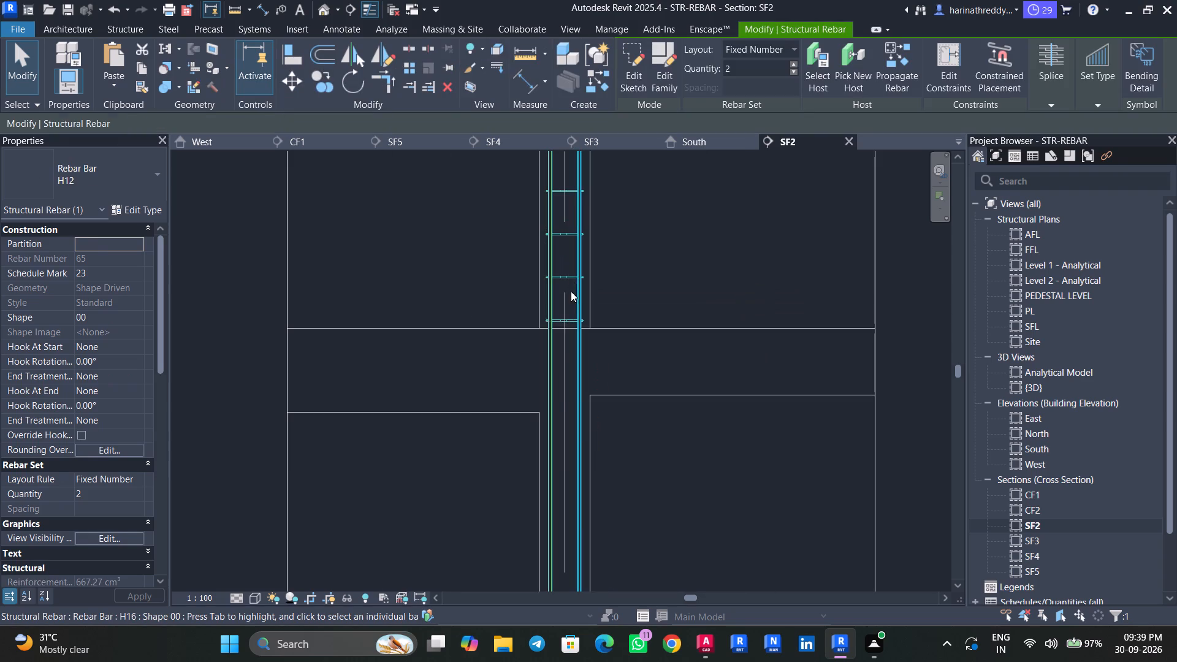
pyautogui.press('Escape')
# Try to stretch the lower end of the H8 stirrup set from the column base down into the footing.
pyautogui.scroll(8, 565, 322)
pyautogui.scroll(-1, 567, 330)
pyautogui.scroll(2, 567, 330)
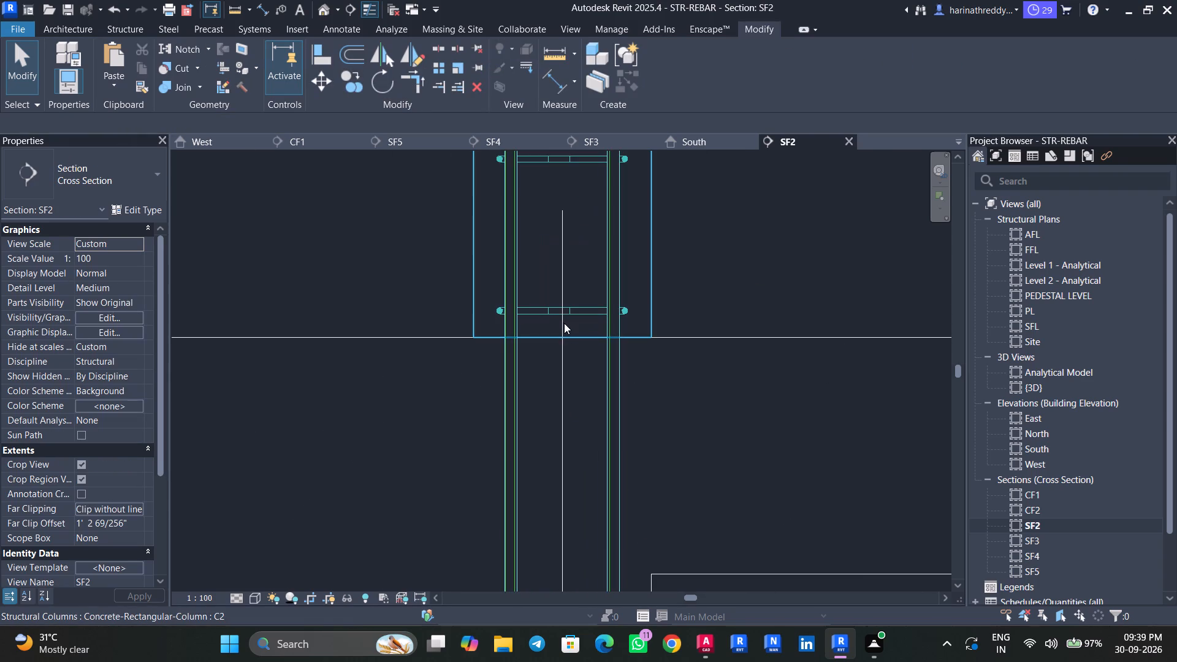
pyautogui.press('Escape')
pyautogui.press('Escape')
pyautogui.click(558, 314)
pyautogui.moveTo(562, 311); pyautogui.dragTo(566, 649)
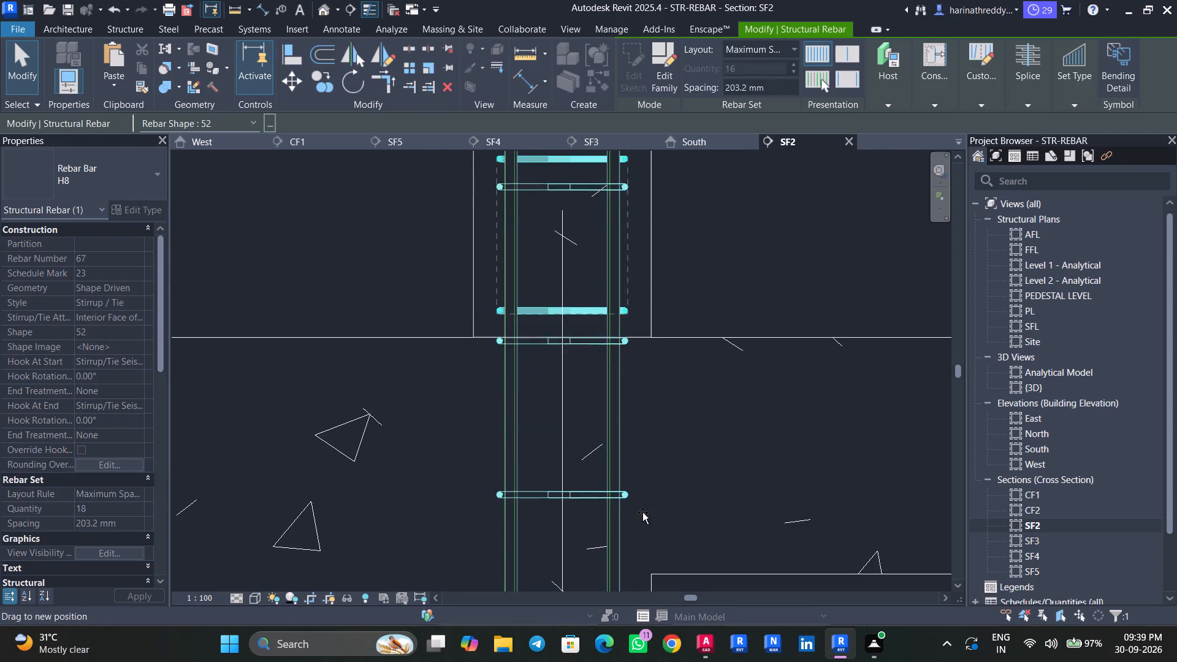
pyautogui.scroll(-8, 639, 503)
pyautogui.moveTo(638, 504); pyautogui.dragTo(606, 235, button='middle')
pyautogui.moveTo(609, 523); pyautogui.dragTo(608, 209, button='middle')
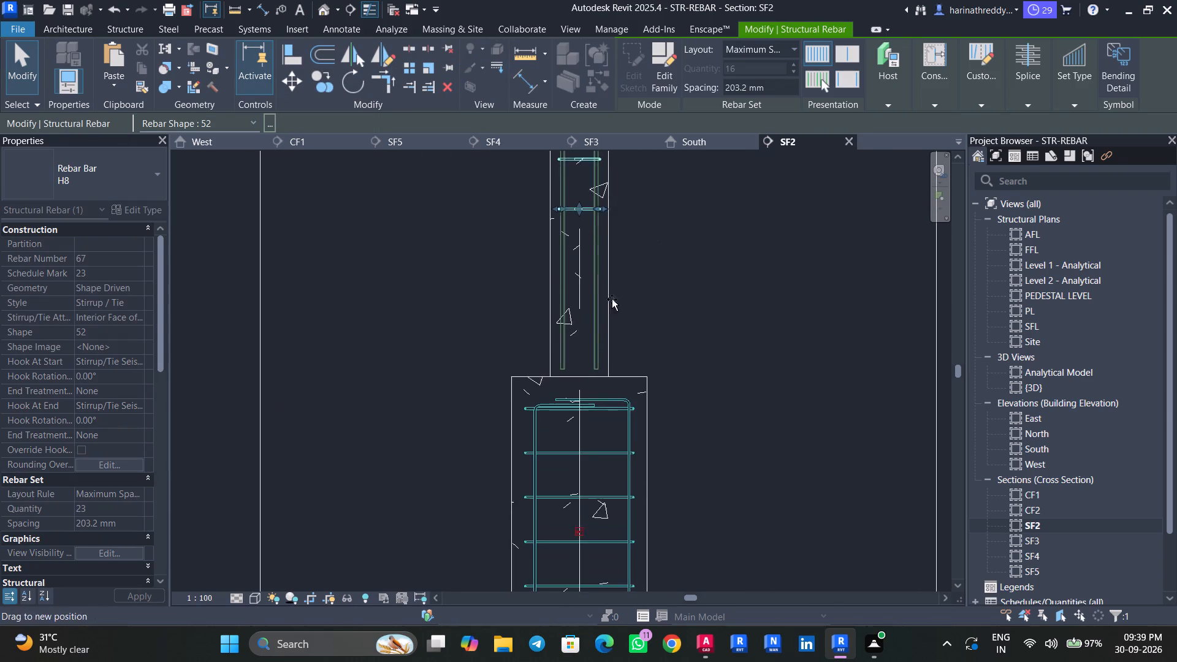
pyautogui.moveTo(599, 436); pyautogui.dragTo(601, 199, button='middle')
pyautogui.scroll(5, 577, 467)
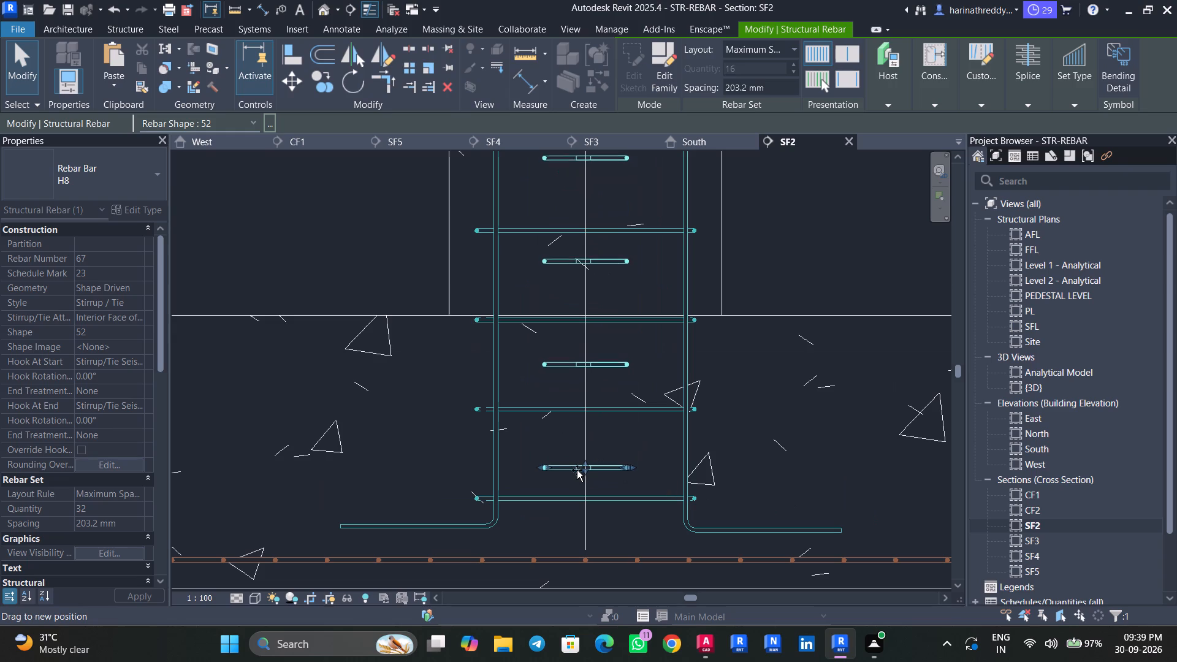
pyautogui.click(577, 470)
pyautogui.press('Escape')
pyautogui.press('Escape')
# Stretch the lower end of the H8 stirrup set above the beam down through the column and pedestal into the footing.
pyautogui.scroll(-4, 575, 468)
pyautogui.scroll(1, 575, 468)
pyautogui.scroll(-13, 575, 465)
pyautogui.moveTo(627, 270); pyautogui.dragTo(632, 348, button='middle')
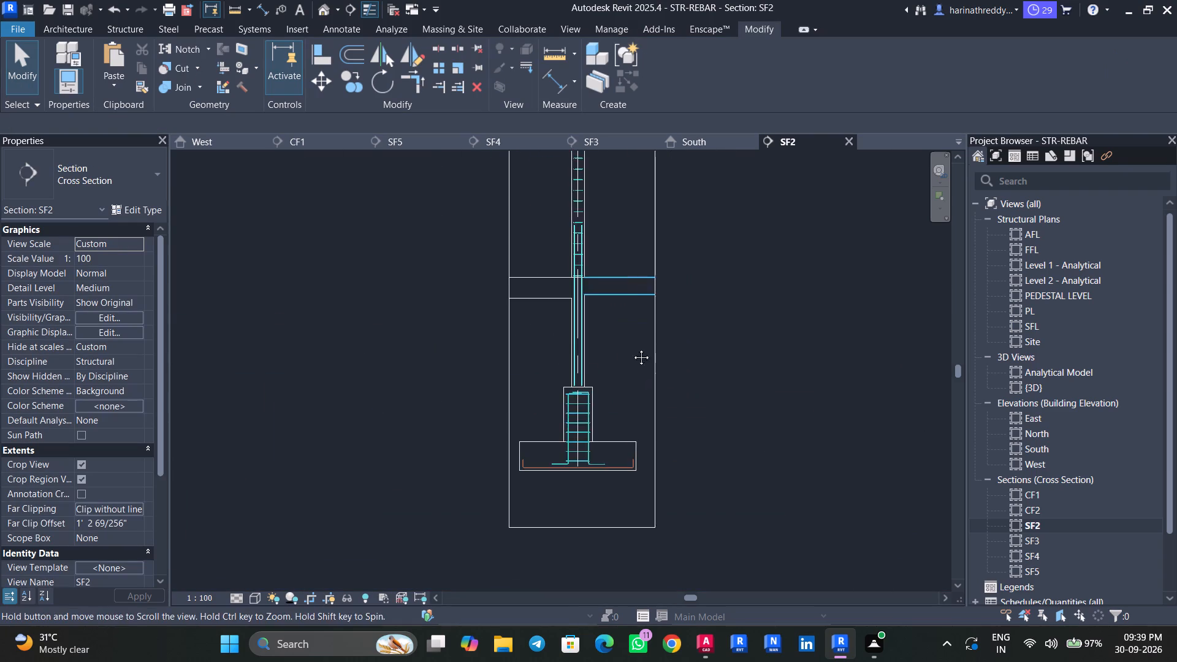
pyautogui.moveTo(632, 348); pyautogui.dragTo(632, 410, button='middle')
pyautogui.scroll(3, 602, 323)
pyautogui.click(573, 310)
pyautogui.scroll(4, 571, 401)
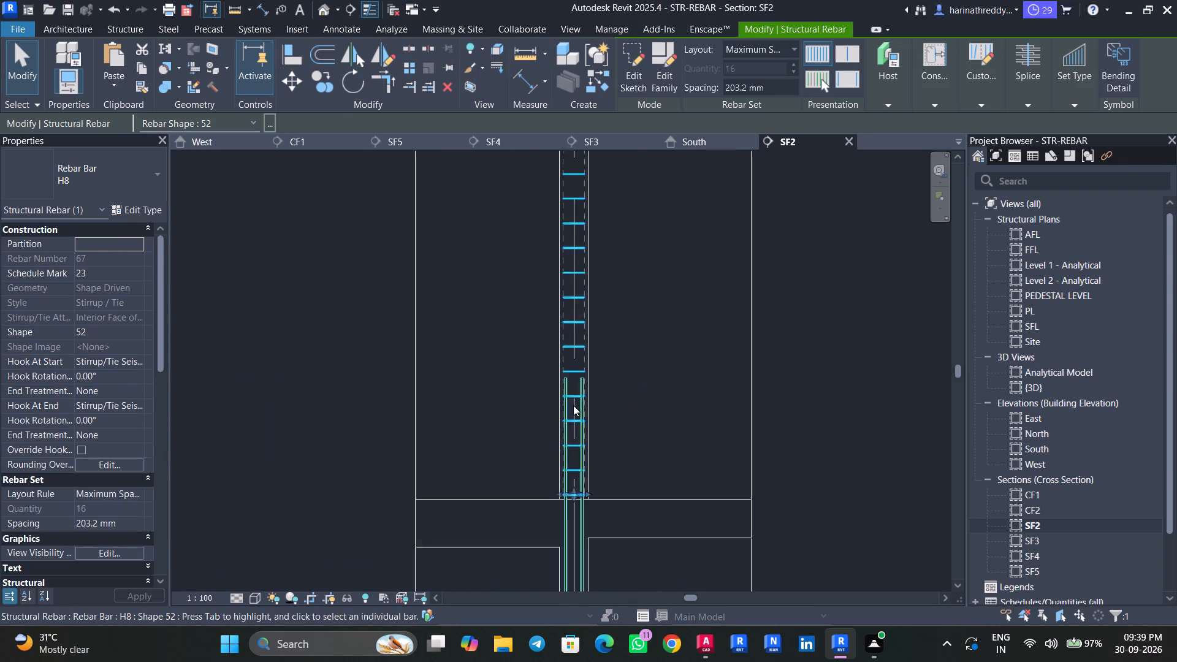
pyautogui.scroll(1, 573, 405)
pyautogui.moveTo(633, 463); pyautogui.dragTo(612, 234, button='middle')
pyautogui.scroll(3, 588, 285)
pyautogui.moveTo(535, 302); pyautogui.dragTo(531, 536)
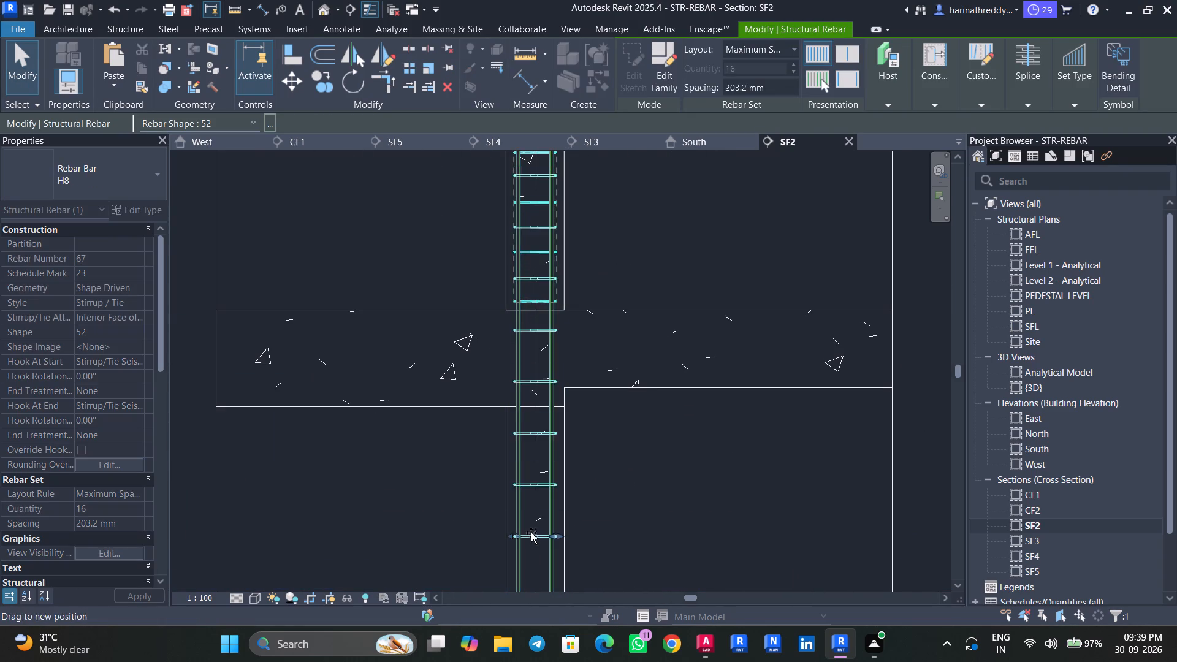
pyautogui.moveTo(531, 533); pyautogui.dragTo(550, 249, button='middle')
pyautogui.moveTo(551, 261); pyautogui.dragTo(555, 370)
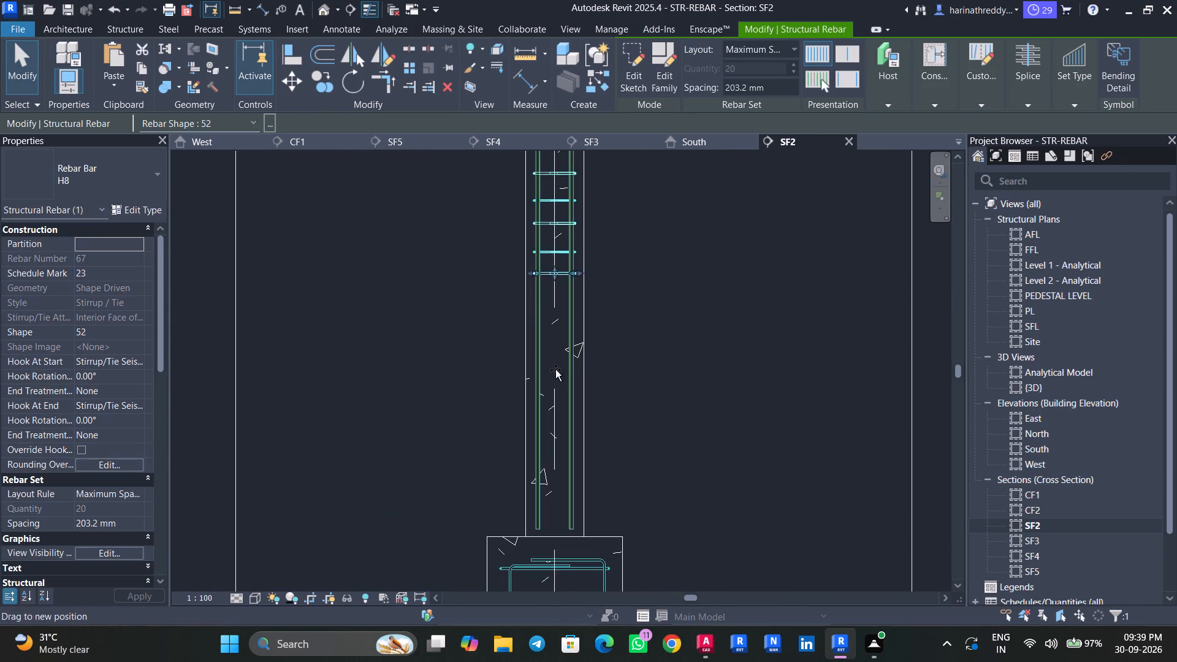
pyautogui.moveTo(555, 370); pyautogui.dragTo(555, 372)
pyautogui.scroll(-3, 556, 372)
pyautogui.moveTo(556, 372); pyautogui.dragTo(571, 226, button='middle')
pyautogui.moveTo(568, 231); pyautogui.dragTo(566, 400)
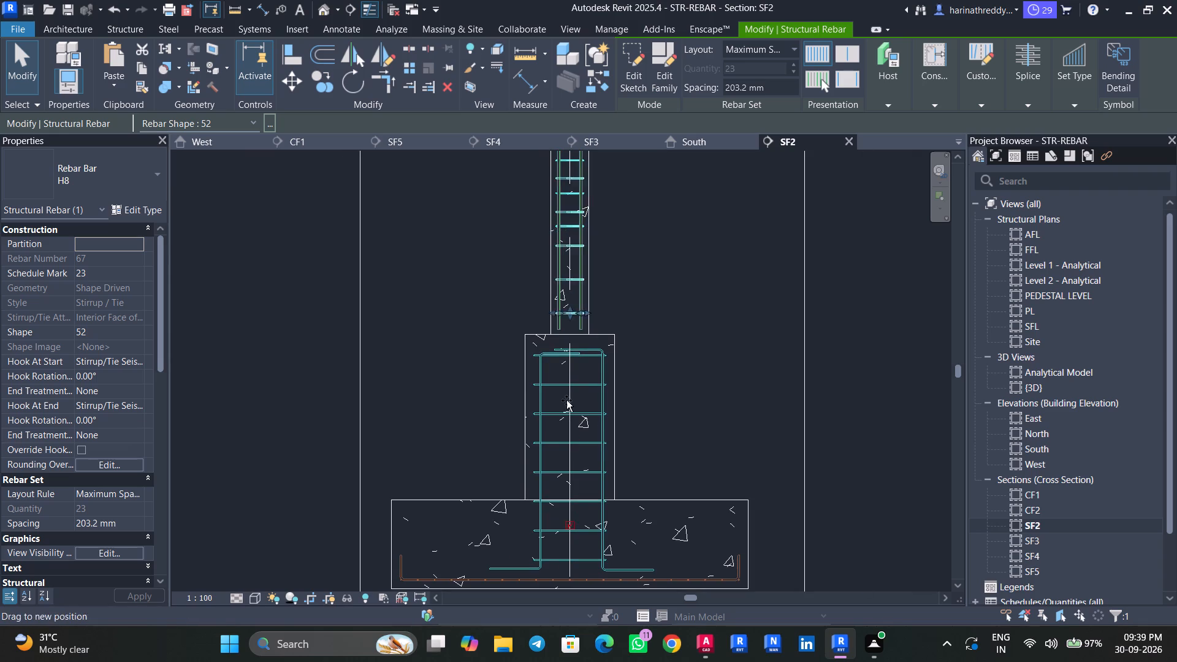
pyautogui.moveTo(566, 400); pyautogui.dragTo(563, 522)
pyautogui.moveTo(561, 522); pyautogui.dragTo(555, 407, button='middle')
pyautogui.scroll(7, 554, 431)
pyautogui.moveTo(576, 371); pyautogui.dragTo(580, 401)
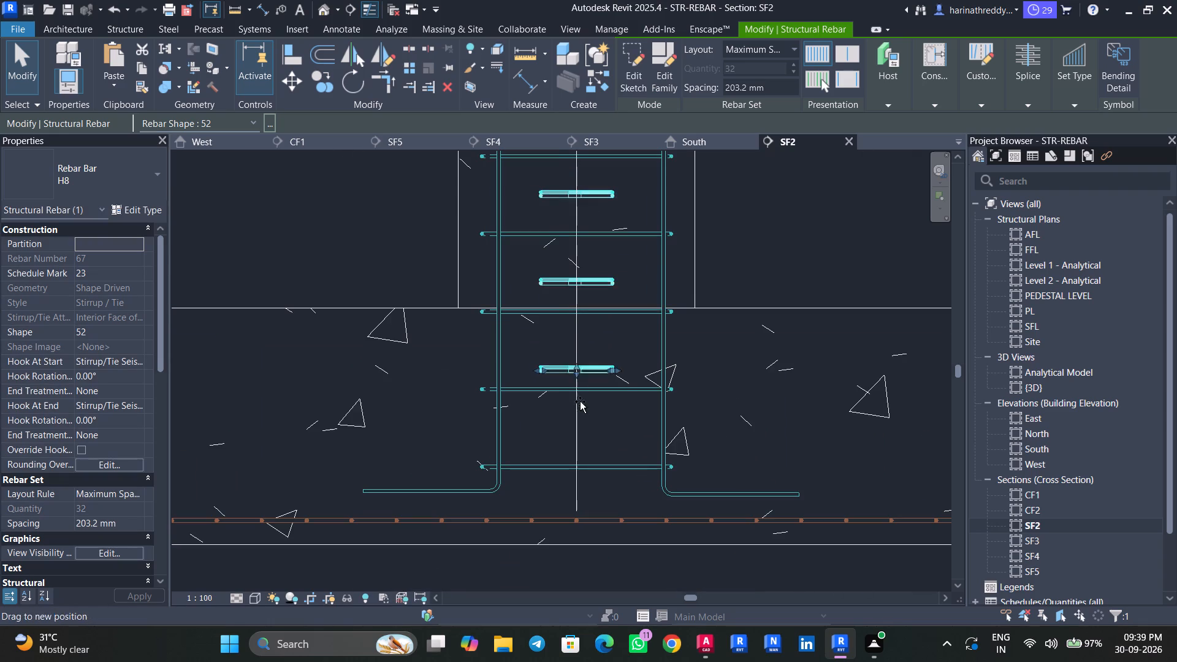
pyautogui.moveTo(580, 401); pyautogui.dragTo(579, 450)
pyautogui.press('Escape')
pyautogui.press('Escape')
# Pull the upper end of that extended H8 stirrup set down the column so it starts just below the beam.
pyautogui.scroll(-3, 688, 219)
pyautogui.scroll(1, 688, 218)
pyautogui.scroll(-4, 688, 218)
pyautogui.moveTo(689, 222); pyautogui.dragTo(642, 527, button='middle')
pyautogui.moveTo(693, 217); pyautogui.dragTo(669, 510, button='middle')
pyautogui.moveTo(665, 386); pyautogui.dragTo(665, 567, button='middle')
pyautogui.click(576, 199)
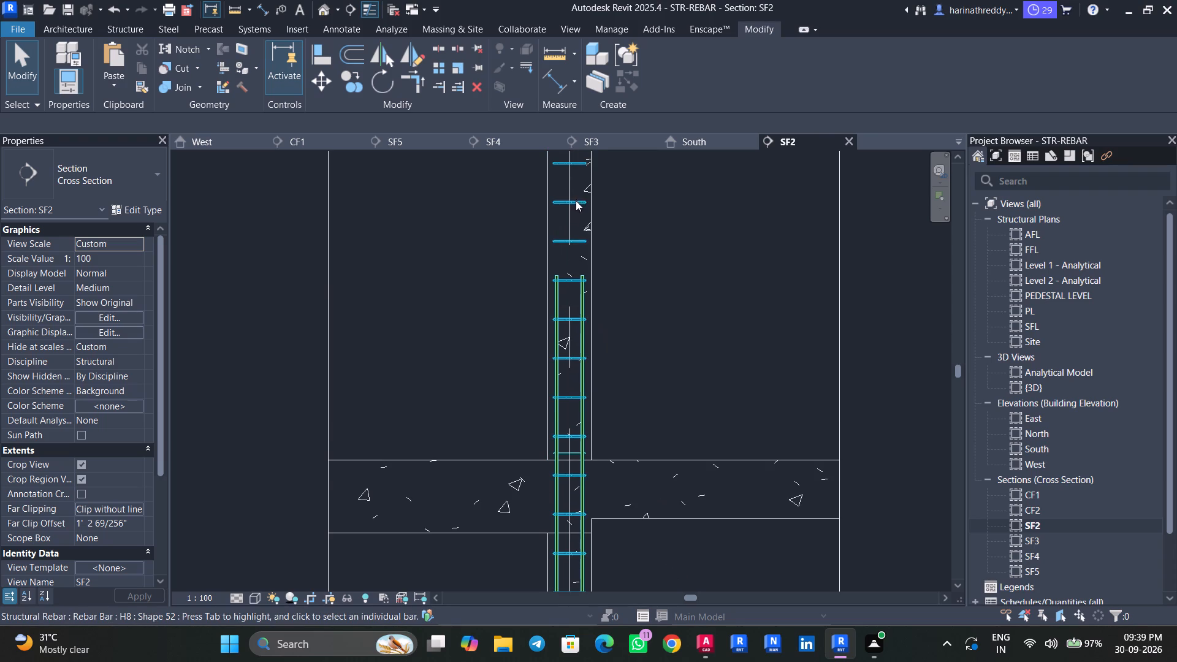
pyautogui.scroll(-4, 614, 223)
pyautogui.moveTo(634, 218); pyautogui.dragTo(636, 343, button='middle')
pyautogui.moveTo(622, 227); pyautogui.dragTo(622, 310, button='middle')
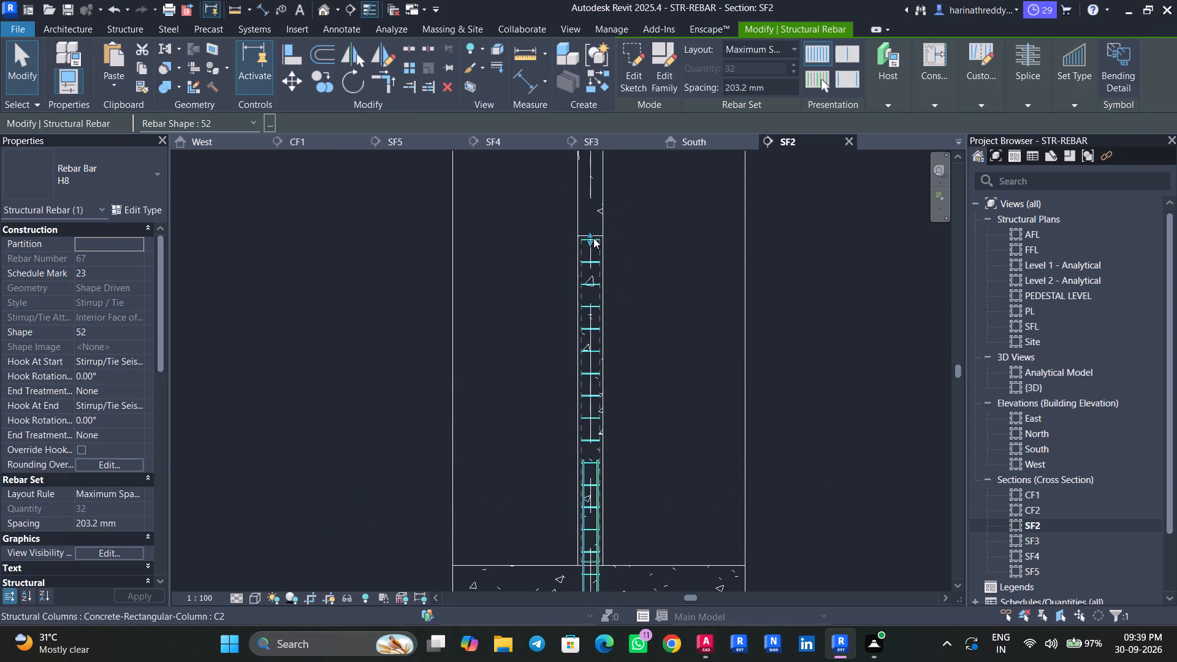
pyautogui.moveTo(586, 238); pyautogui.dragTo(584, 508)
pyautogui.moveTo(625, 470); pyautogui.dragTo(625, 263, button='middle')
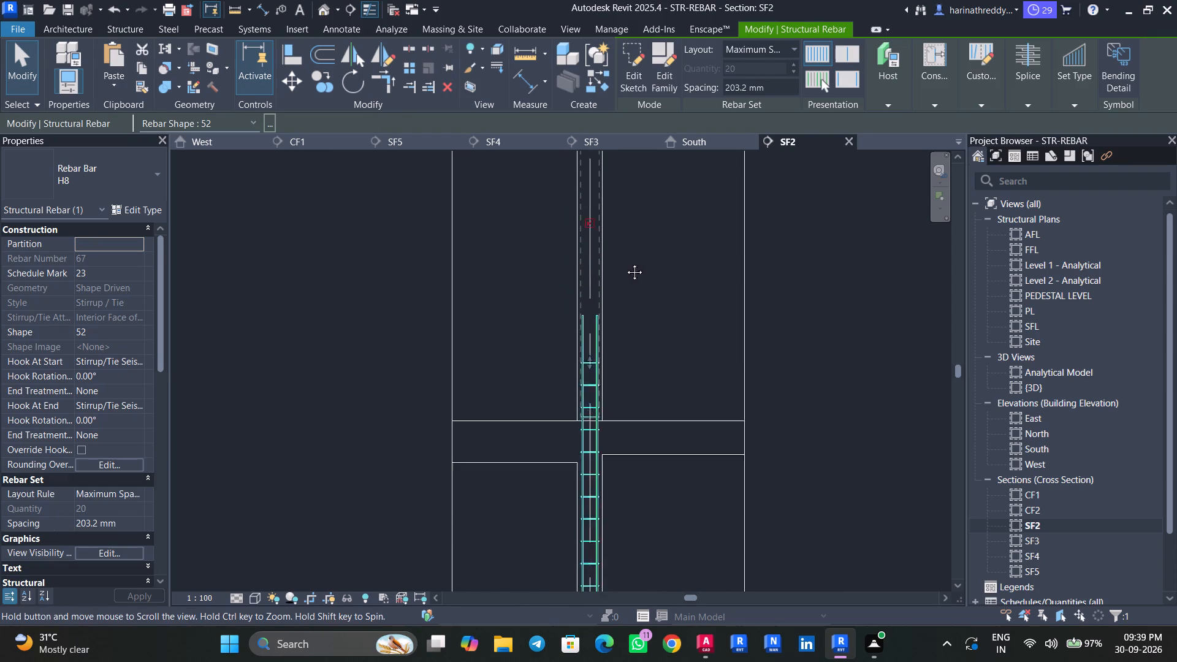
pyautogui.moveTo(625, 263); pyautogui.dragTo(626, 245, button='middle')
pyautogui.scroll(7, 597, 269)
pyautogui.moveTo(590, 288); pyautogui.dragTo(592, 400)
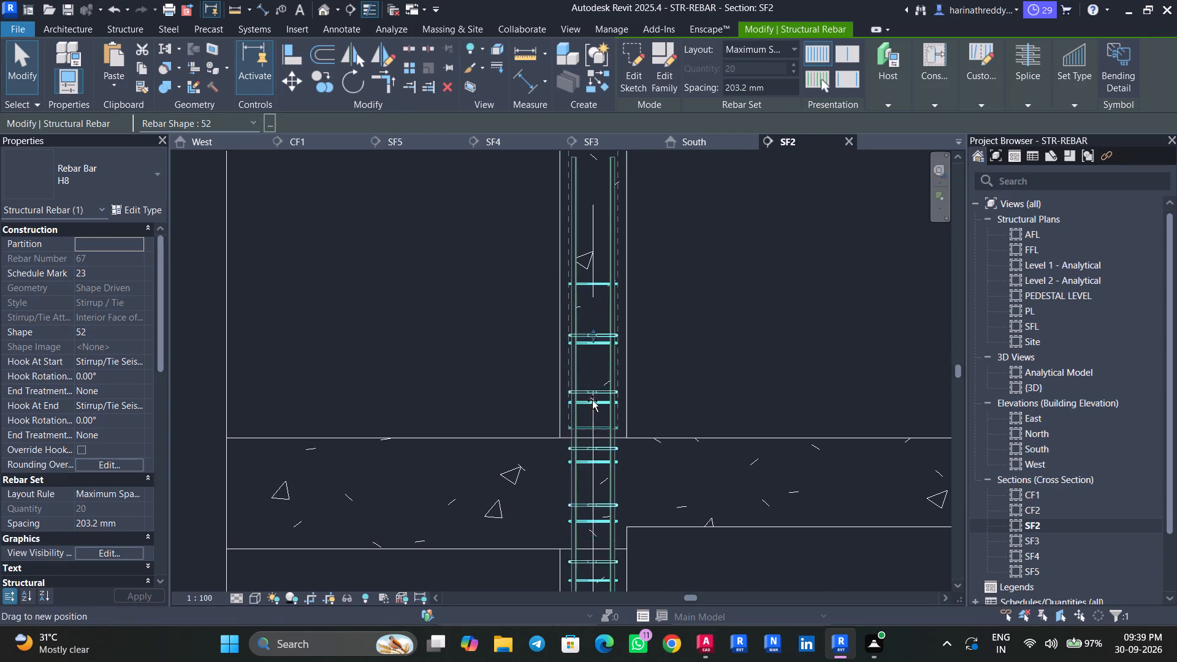
pyautogui.moveTo(592, 400); pyautogui.dragTo(592, 566)
pyautogui.scroll(1, 625, 528)
pyautogui.moveTo(625, 522); pyautogui.dragTo(627, 330, button='middle')
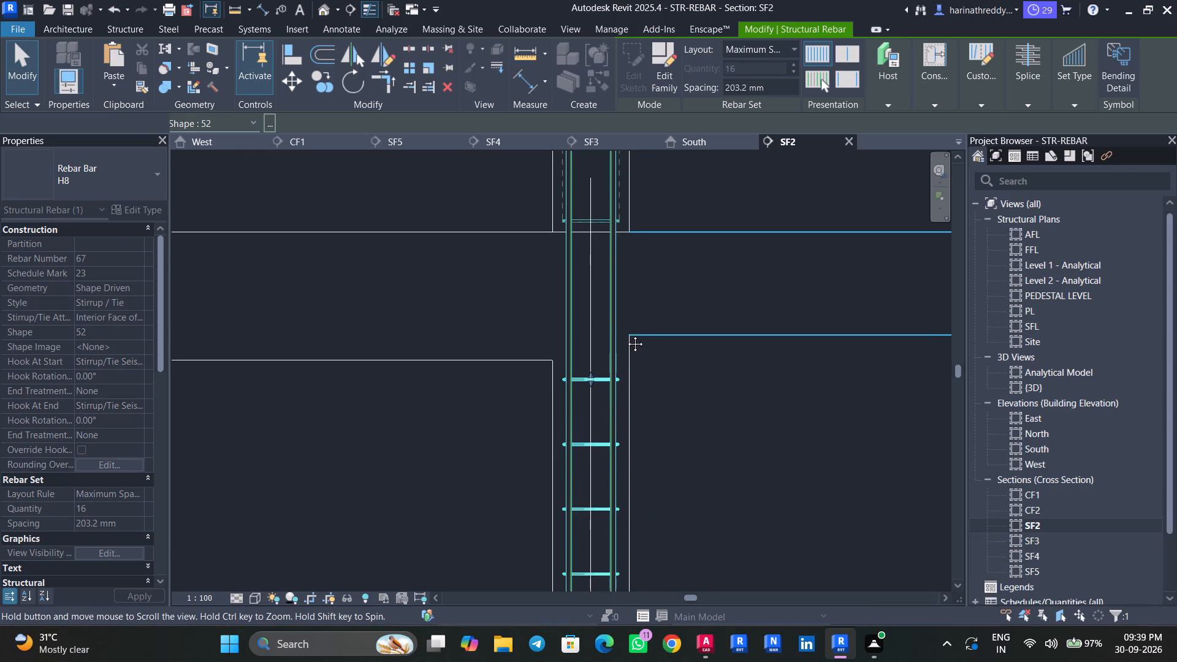
pyautogui.press('Escape')
pyautogui.press('Escape')
pyautogui.press('Escape')
# Stretch the lower end of the two-bar H8 set with 2932 mm spacing from the beam top to the first stirrup below the beam.
pyautogui.click(589, 224)
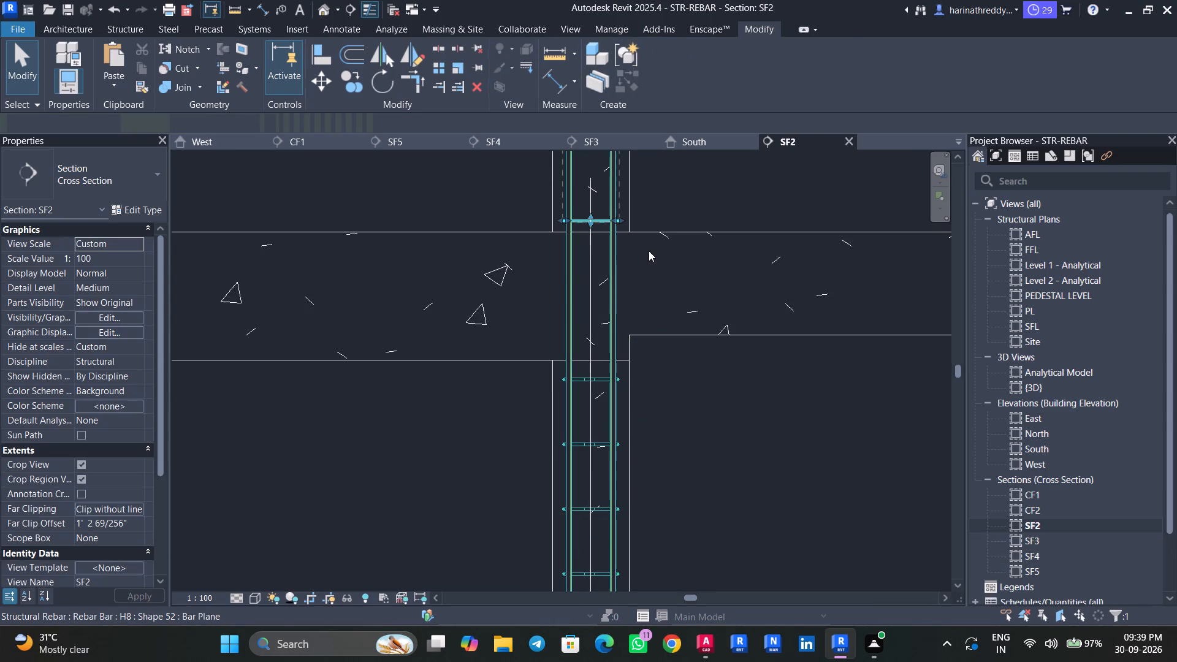
pyautogui.moveTo(649, 251); pyautogui.dragTo(644, 382, button='middle')
pyautogui.scroll(1, 643, 379)
pyautogui.scroll(-8, 643, 379)
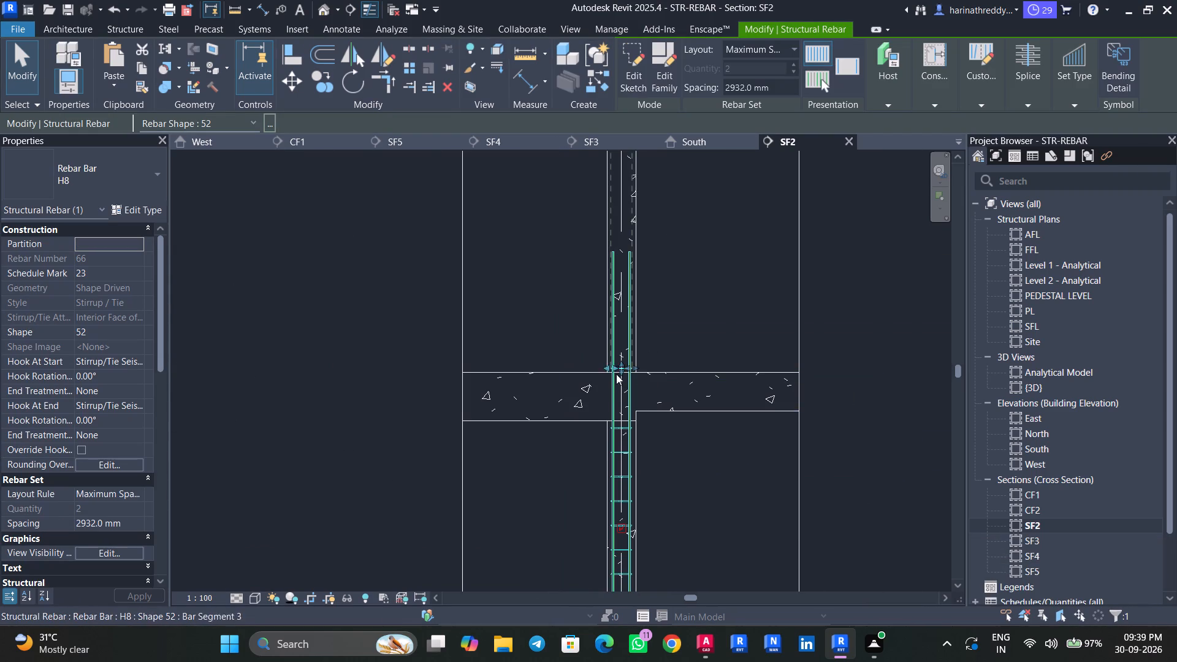
pyautogui.scroll(9, 620, 371)
pyautogui.scroll(-1, 623, 381)
pyautogui.scroll(1, 623, 381)
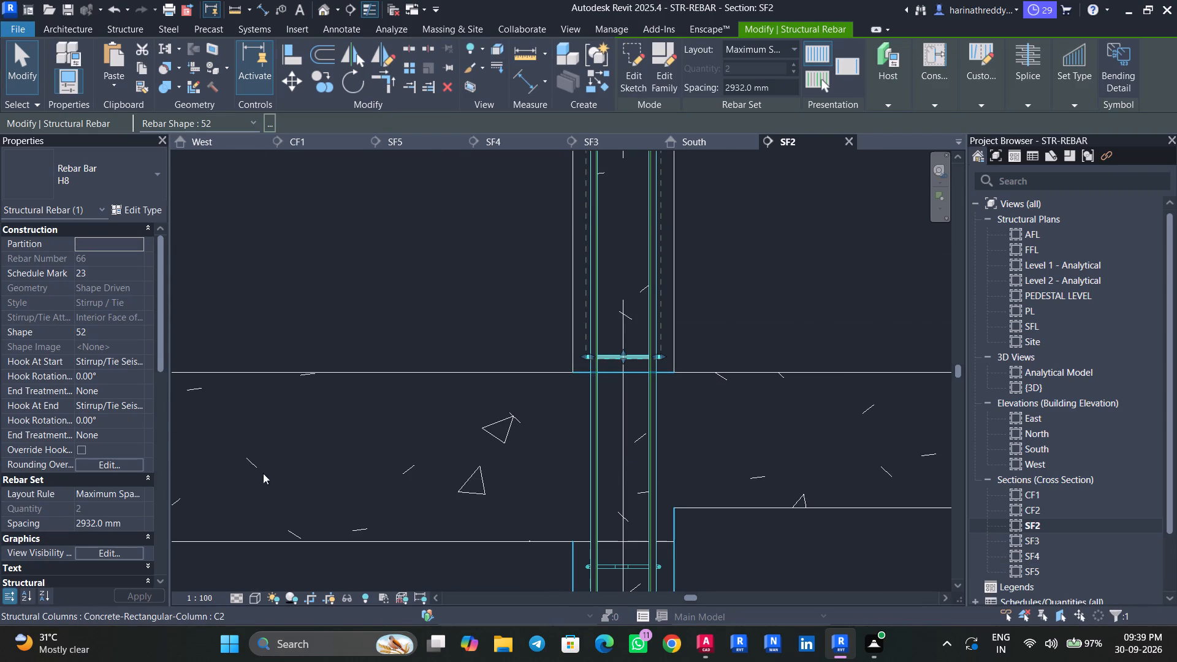
pyautogui.moveTo(621, 359); pyautogui.dragTo(620, 566)
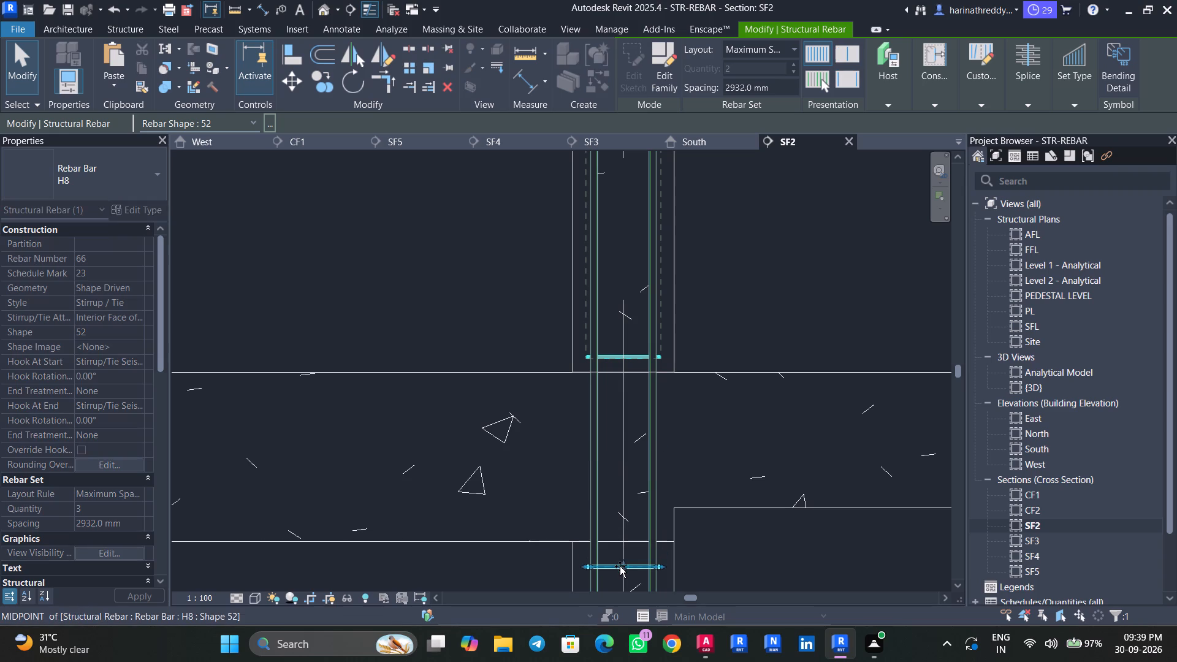
pyautogui.moveTo(620, 566); pyautogui.dragTo(620, 571)
pyautogui.press('Escape')
pyautogui.press('Escape')
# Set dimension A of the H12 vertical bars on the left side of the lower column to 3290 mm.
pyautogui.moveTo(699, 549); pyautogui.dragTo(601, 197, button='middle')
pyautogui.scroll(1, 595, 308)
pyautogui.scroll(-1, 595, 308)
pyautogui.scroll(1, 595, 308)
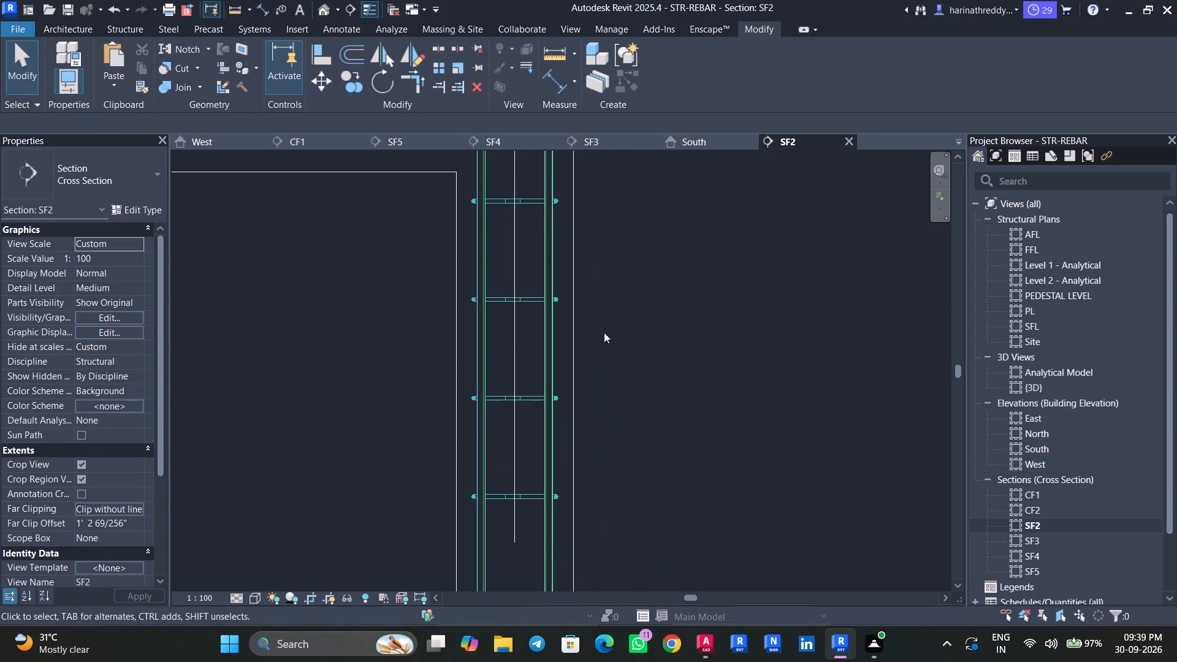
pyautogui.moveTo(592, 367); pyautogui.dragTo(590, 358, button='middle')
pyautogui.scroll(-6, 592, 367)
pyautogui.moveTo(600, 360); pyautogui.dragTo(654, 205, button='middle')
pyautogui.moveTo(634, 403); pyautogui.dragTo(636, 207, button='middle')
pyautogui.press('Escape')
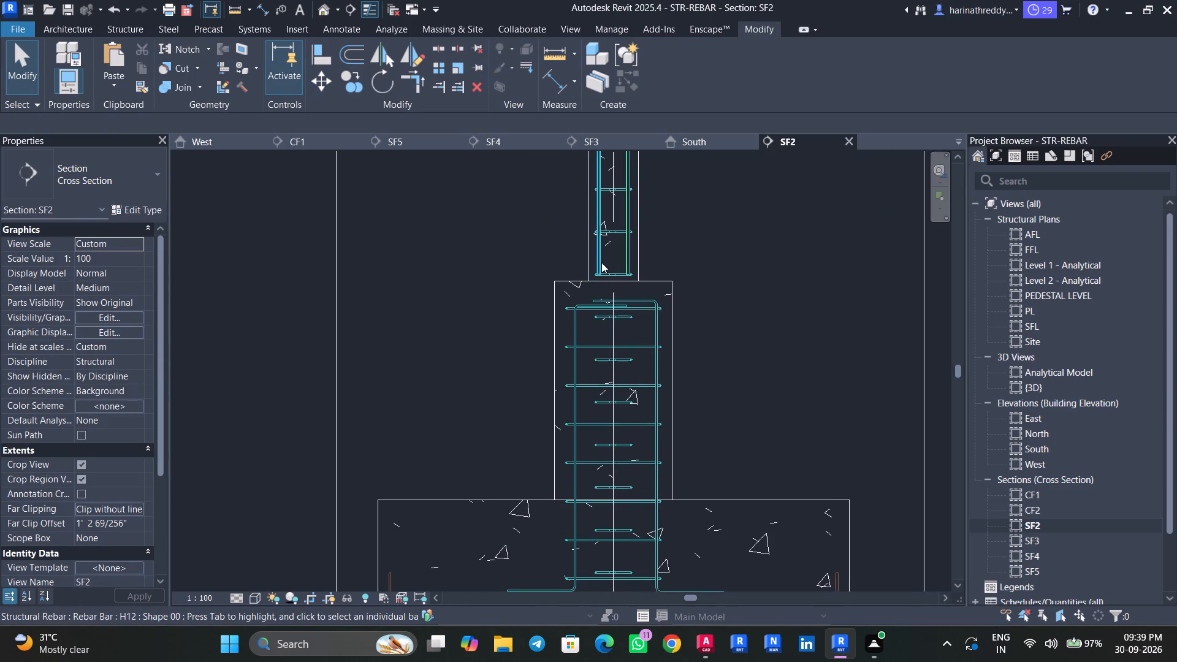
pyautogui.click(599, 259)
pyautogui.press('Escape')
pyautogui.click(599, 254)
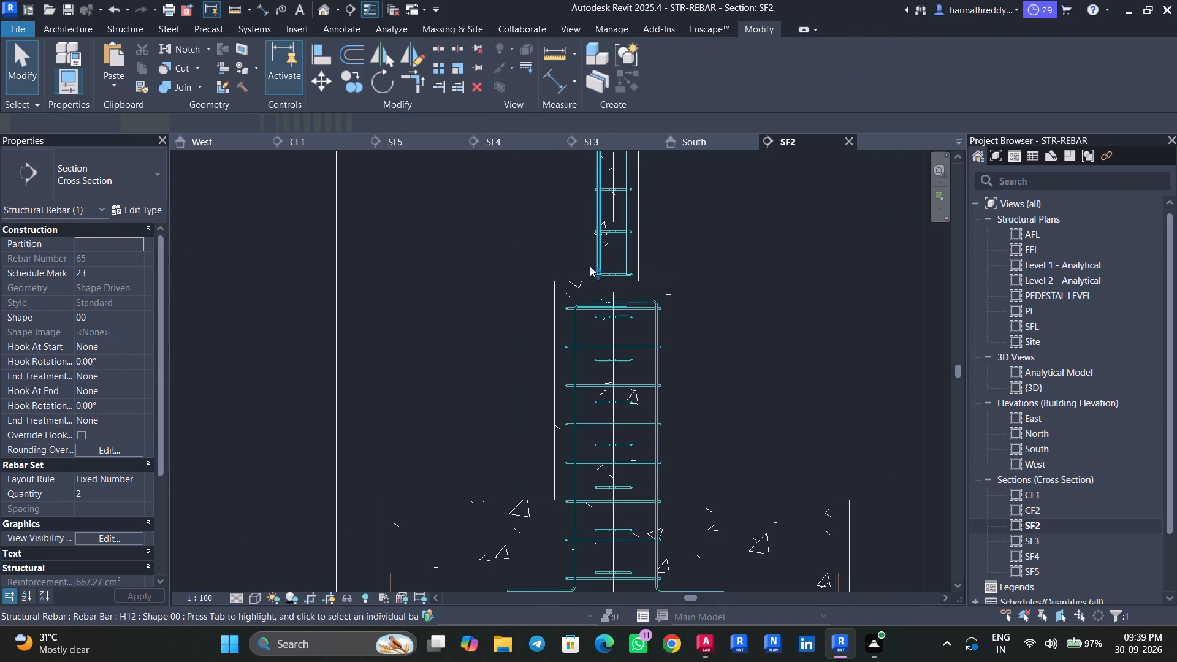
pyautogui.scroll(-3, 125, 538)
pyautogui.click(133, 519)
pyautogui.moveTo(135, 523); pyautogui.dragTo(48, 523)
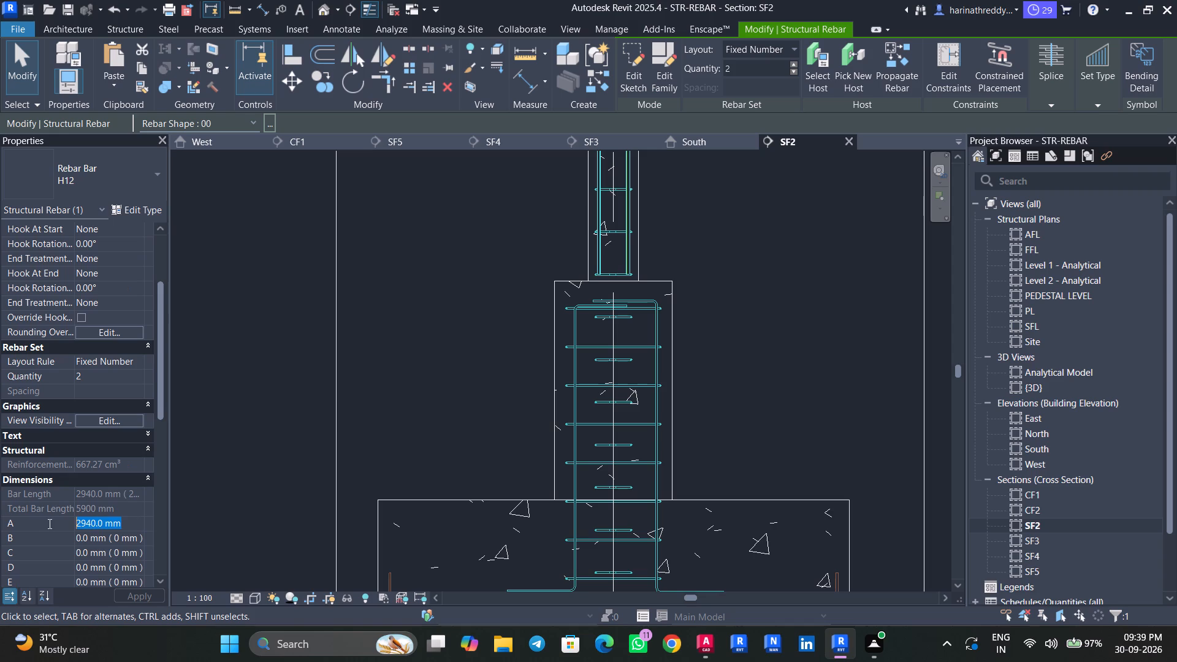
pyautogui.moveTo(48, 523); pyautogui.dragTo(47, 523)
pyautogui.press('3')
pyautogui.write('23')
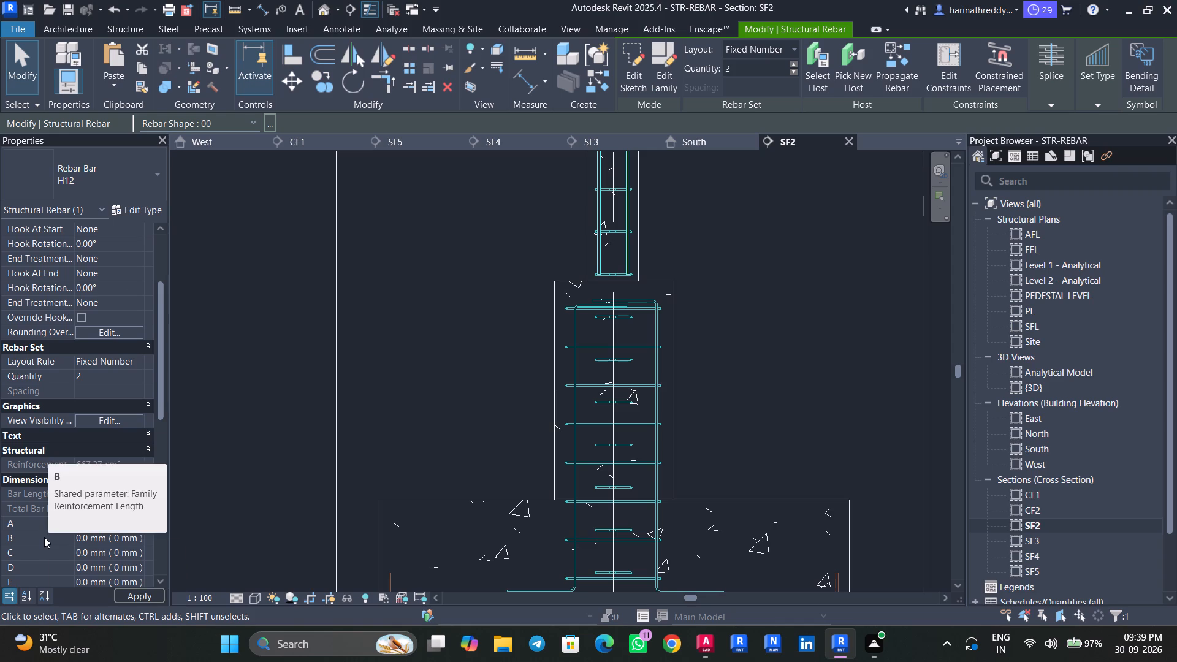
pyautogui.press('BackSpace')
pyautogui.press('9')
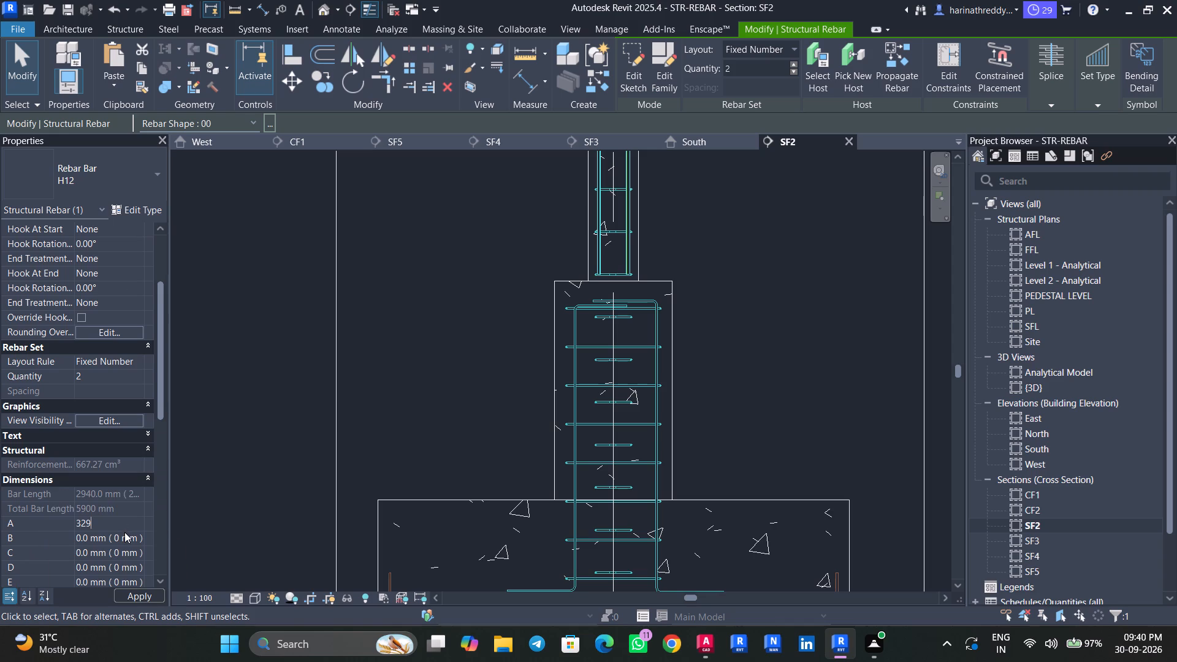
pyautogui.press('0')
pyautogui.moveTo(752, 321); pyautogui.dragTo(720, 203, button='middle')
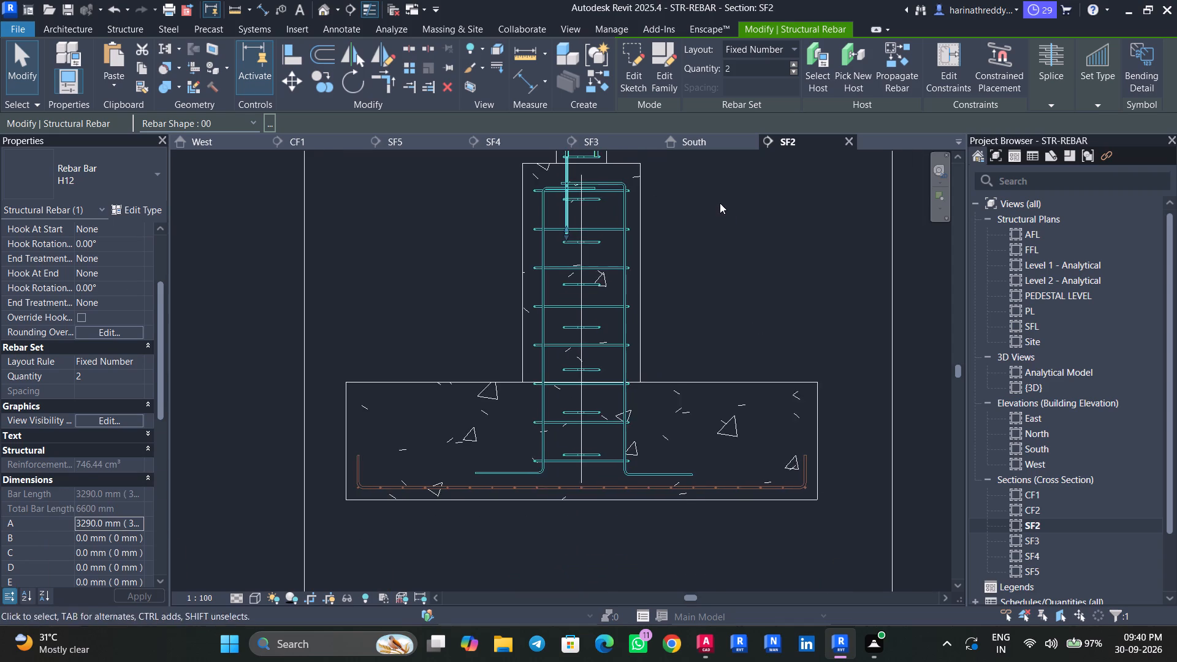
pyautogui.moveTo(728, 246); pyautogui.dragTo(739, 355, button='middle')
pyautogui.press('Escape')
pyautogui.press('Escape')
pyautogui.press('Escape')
# Stretch the lower end of the left H12 vertical bars down through the pedestal to just above the footing's bottom mesh.
pyautogui.click(576, 246)
pyautogui.moveTo(744, 324); pyautogui.dragTo(739, 270, button='middle')
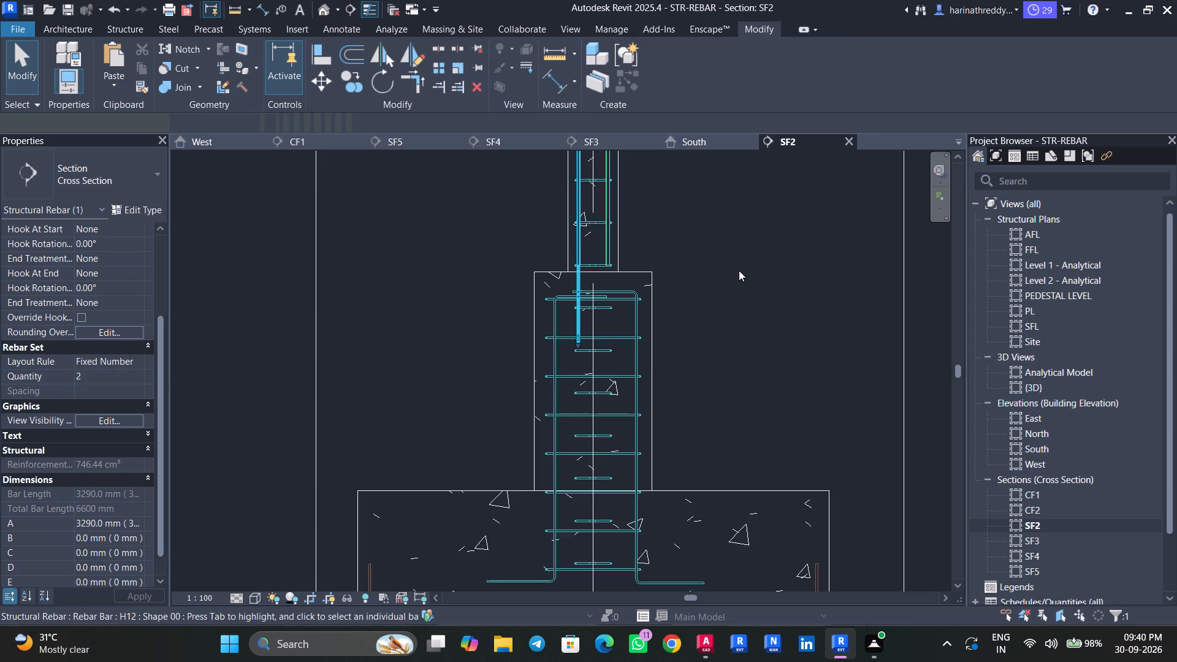
pyautogui.moveTo(739, 270); pyautogui.dragTo(739, 267, button='middle')
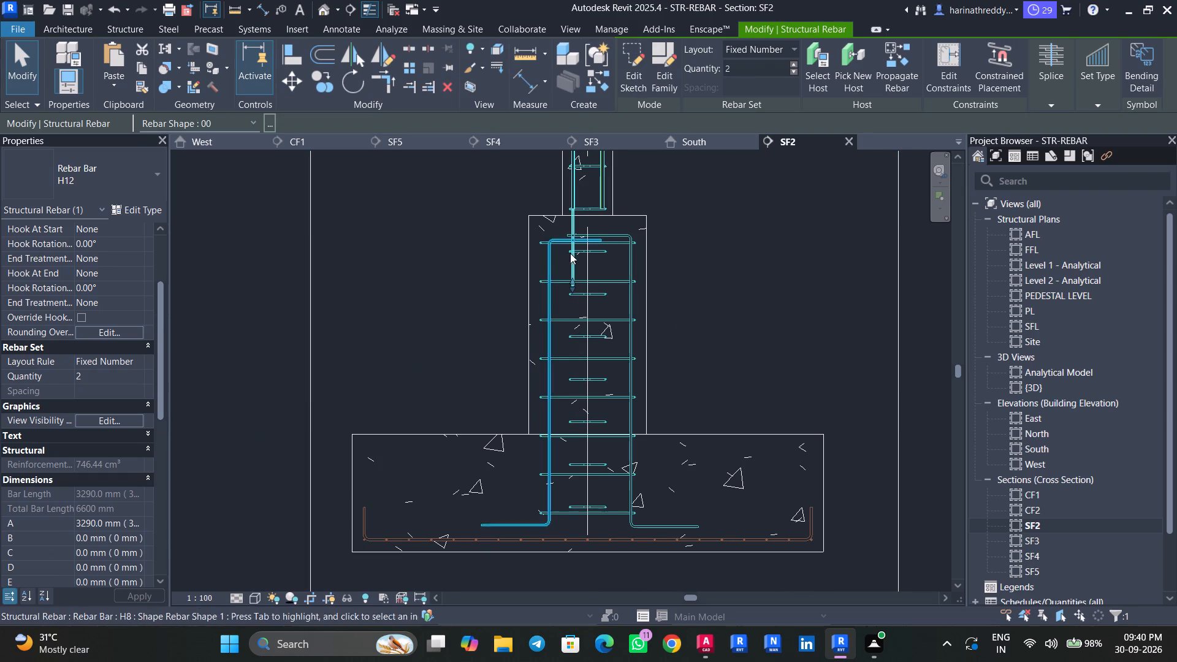
pyautogui.scroll(6, 574, 219)
pyautogui.moveTo(596, 357); pyautogui.dragTo(582, 268, button='middle')
pyautogui.moveTo(552, 267); pyautogui.dragTo(559, 335)
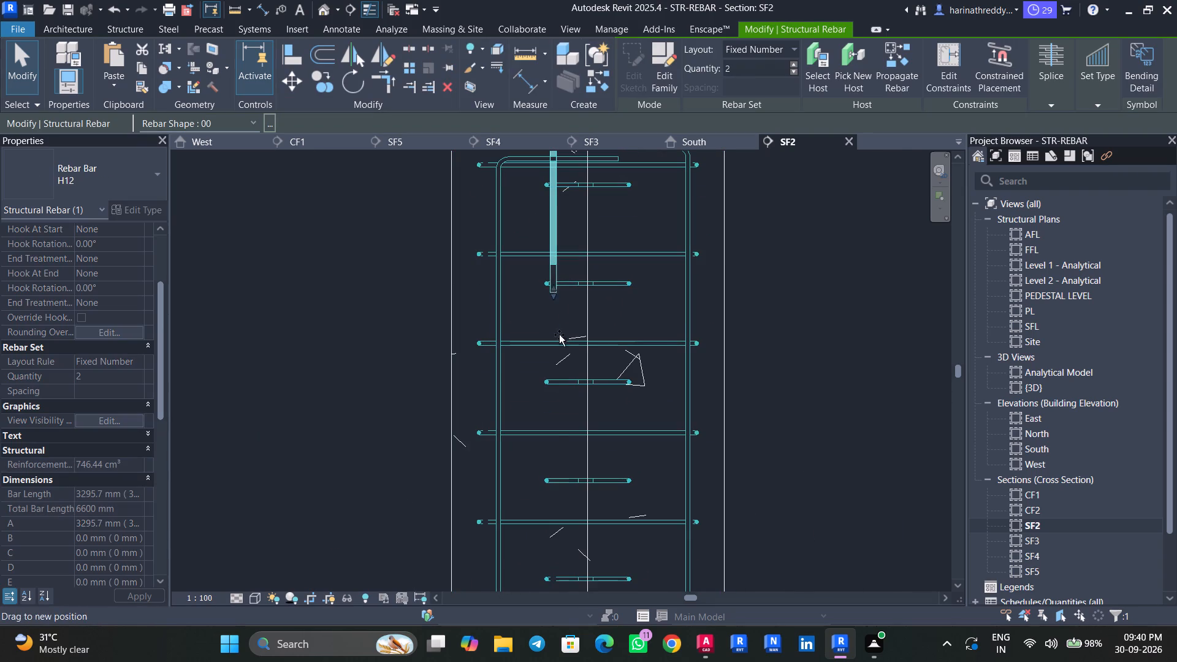
pyautogui.moveTo(559, 335); pyautogui.dragTo(560, 467)
pyautogui.moveTo(567, 478); pyautogui.dragTo(525, 248, button='middle')
pyautogui.moveTo(511, 239); pyautogui.dragTo(522, 458)
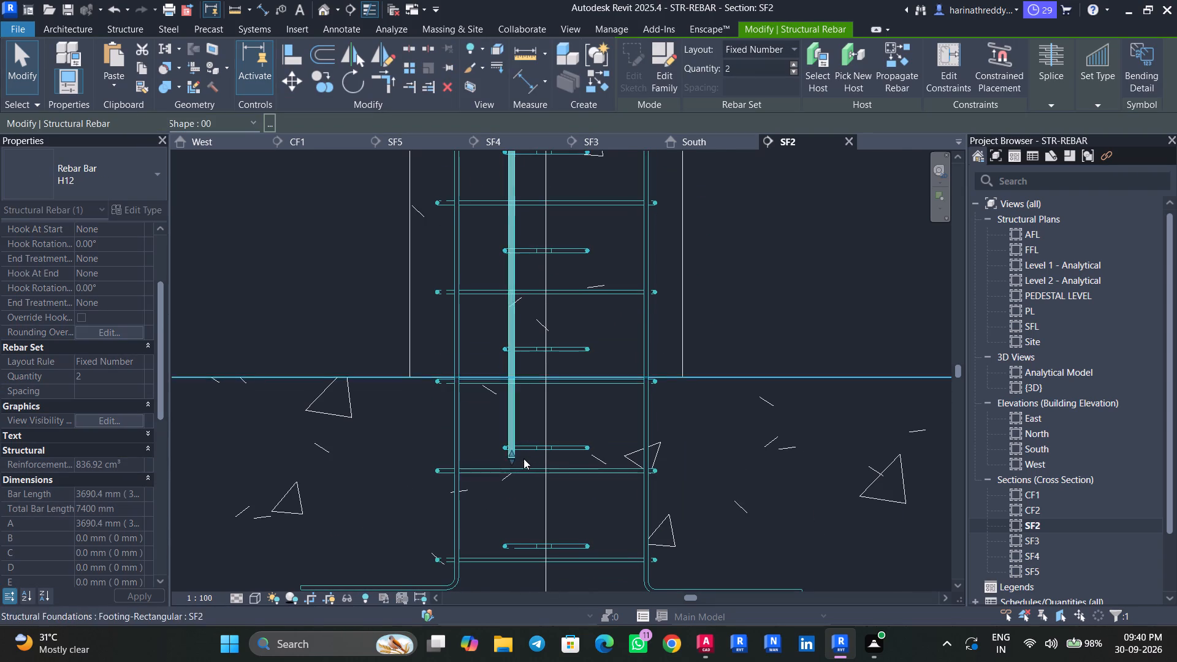
pyautogui.moveTo(524, 458); pyautogui.dragTo(520, 223, button='middle')
pyautogui.moveTo(509, 219); pyautogui.dragTo(521, 355)
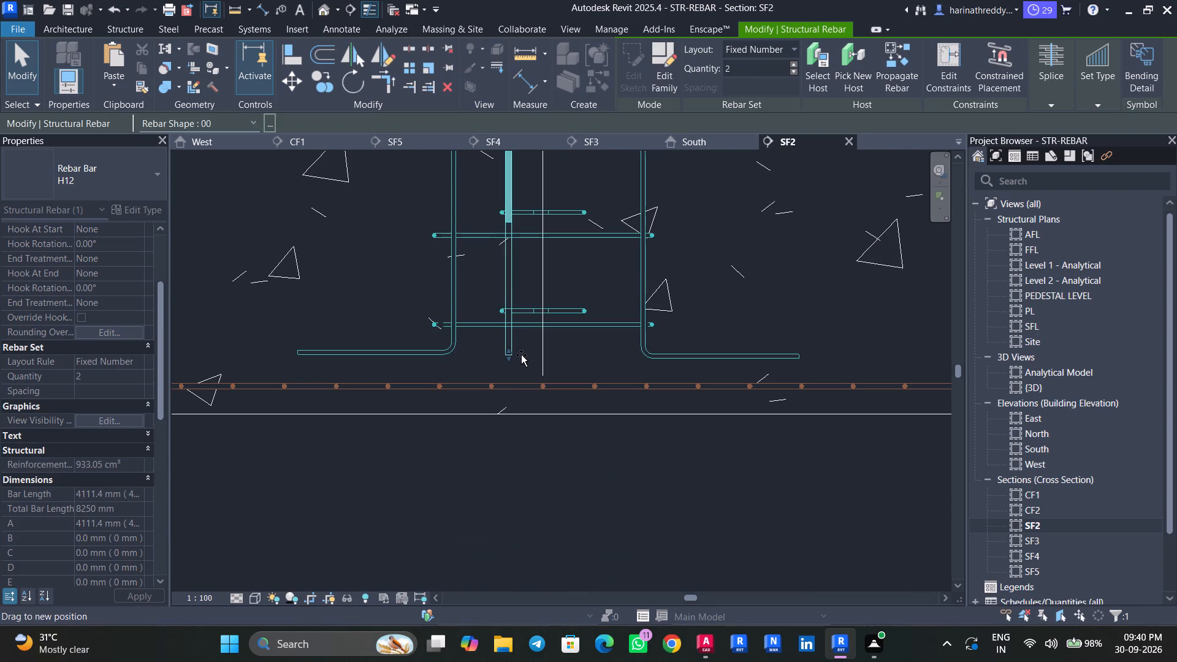
pyautogui.moveTo(521, 355); pyautogui.dragTo(520, 360)
pyautogui.press('Escape')
pyautogui.press('Escape')
pyautogui.press('Escape')
# Stretch the lower end of the right H12 vertical bars through the pedestal to near the footing's bottom mesh, about 4376 mm long.
pyautogui.scroll(-9, 548, 253)
pyautogui.moveTo(565, 190); pyautogui.dragTo(569, 319, button='middle')
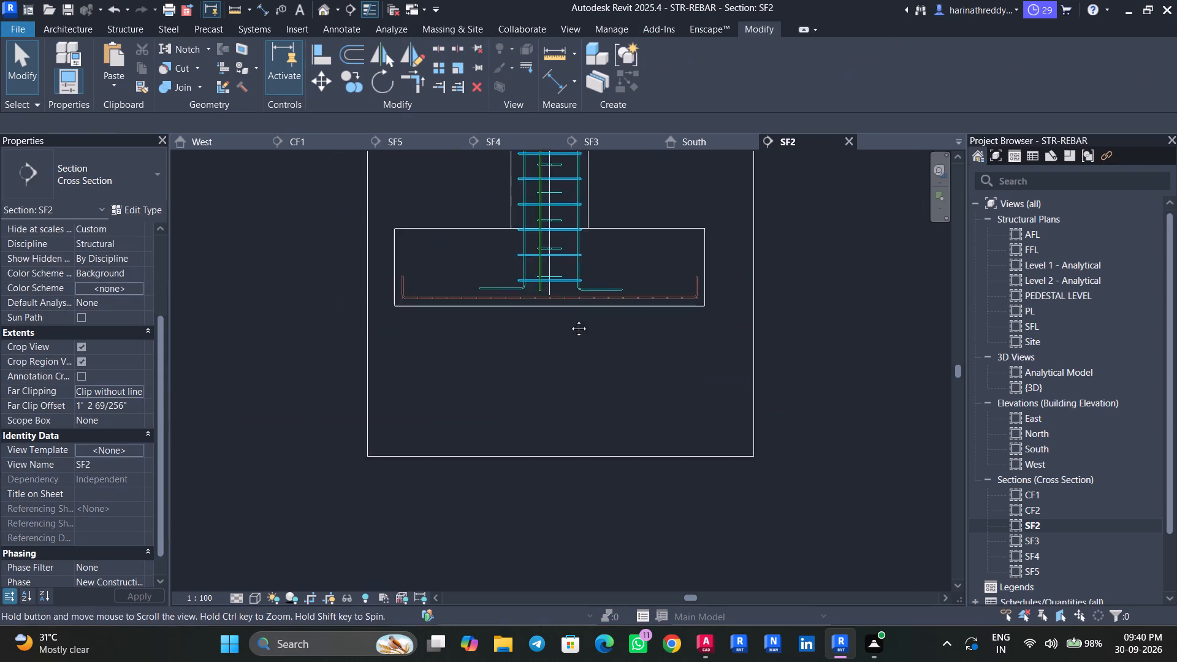
pyautogui.moveTo(569, 319); pyautogui.dragTo(575, 495, button='middle')
pyautogui.scroll(4, 558, 235)
pyautogui.click(574, 264)
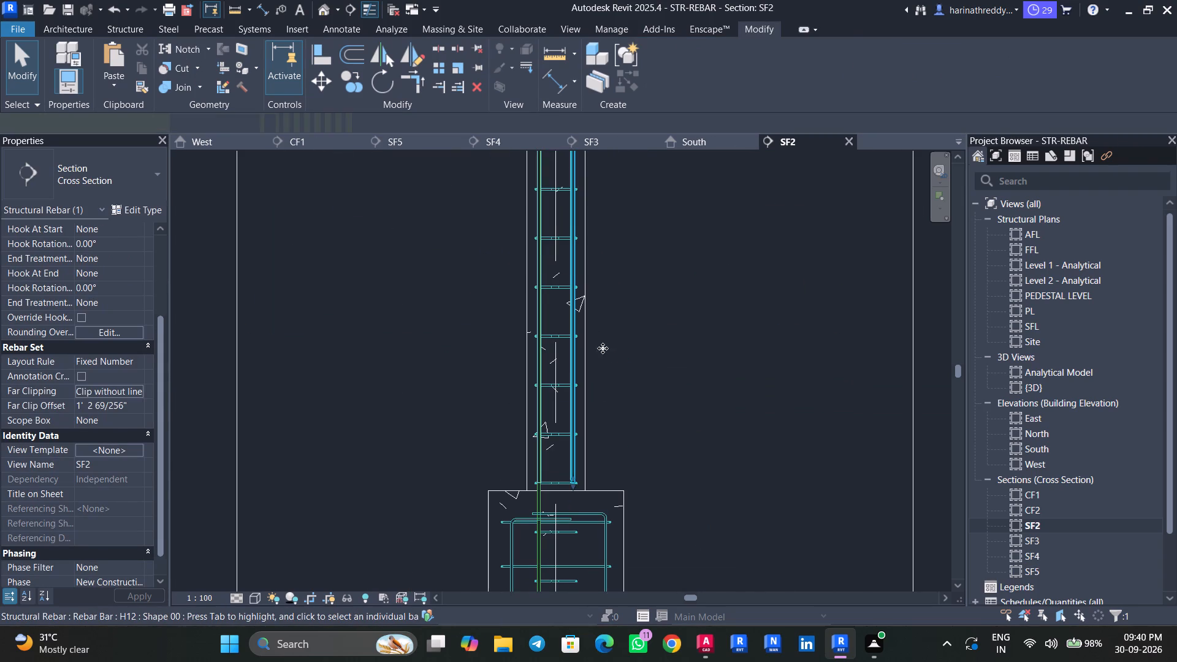
pyautogui.press('Escape')
pyautogui.press('Escape')
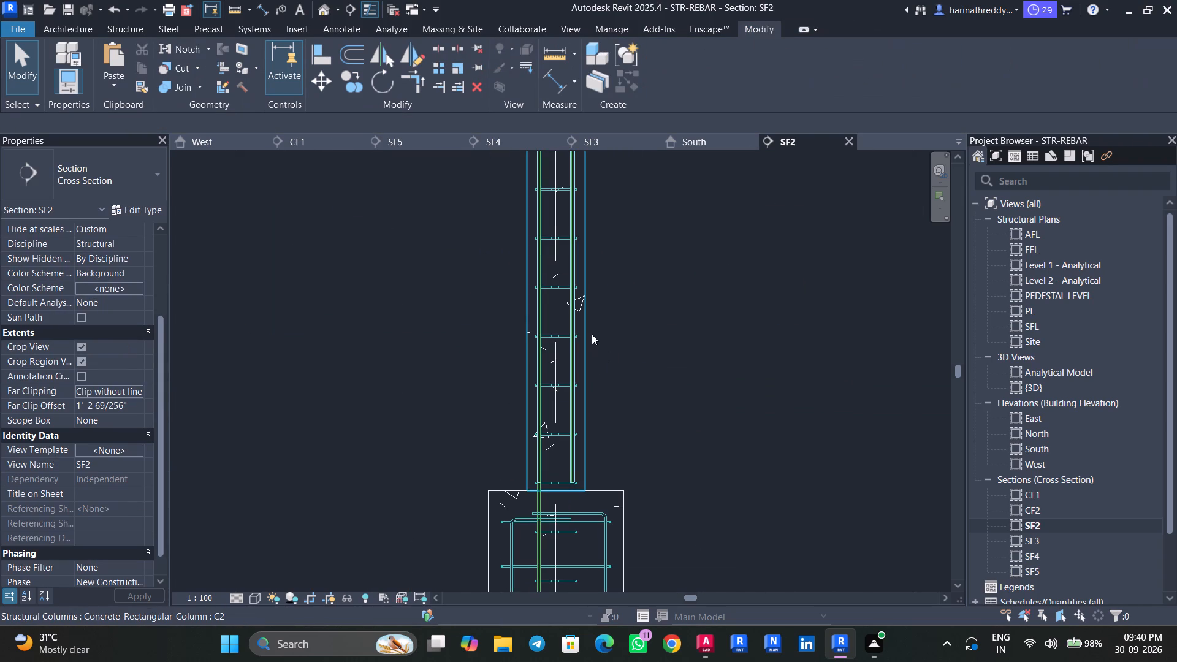
pyautogui.click(570, 306)
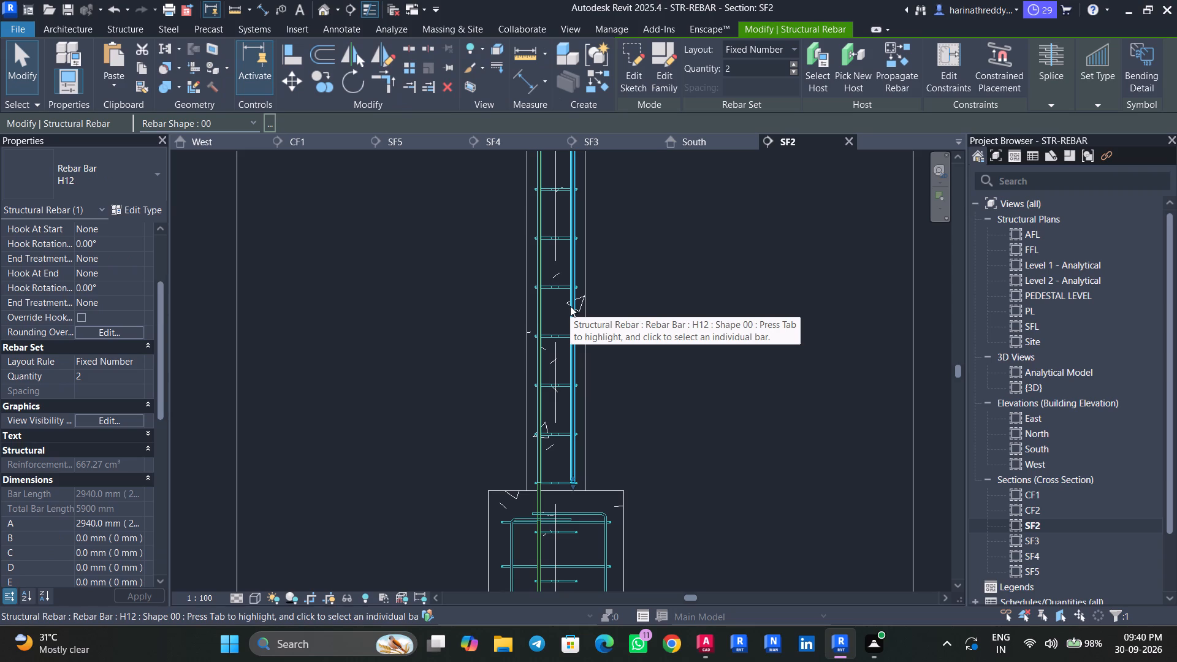
pyautogui.moveTo(634, 404); pyautogui.dragTo(603, 306, button='middle')
pyautogui.scroll(5, 540, 395)
pyautogui.moveTo(544, 392); pyautogui.dragTo(533, 349, button='middle')
pyautogui.moveTo(530, 342); pyautogui.dragTo(536, 514)
pyautogui.moveTo(537, 513); pyautogui.dragTo(535, 222, button='middle')
pyautogui.scroll(-2, 536, 232)
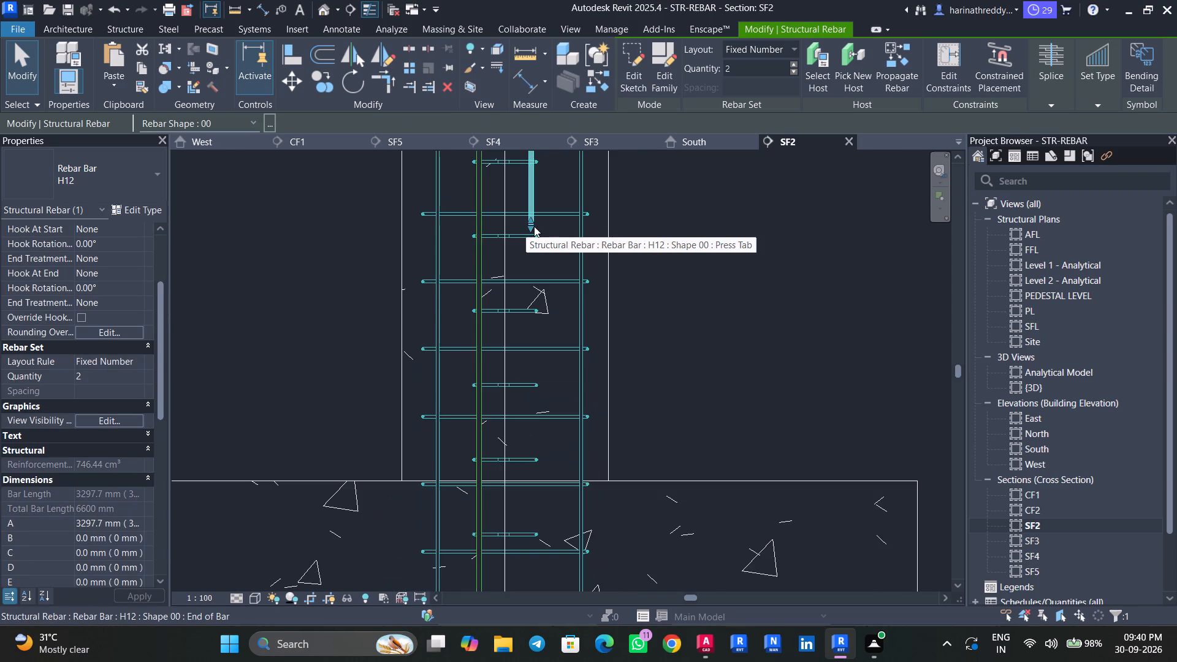
pyautogui.moveTo(531, 227); pyautogui.dragTo(517, 524)
pyautogui.moveTo(517, 525); pyautogui.dragTo(511, 161, button='middle')
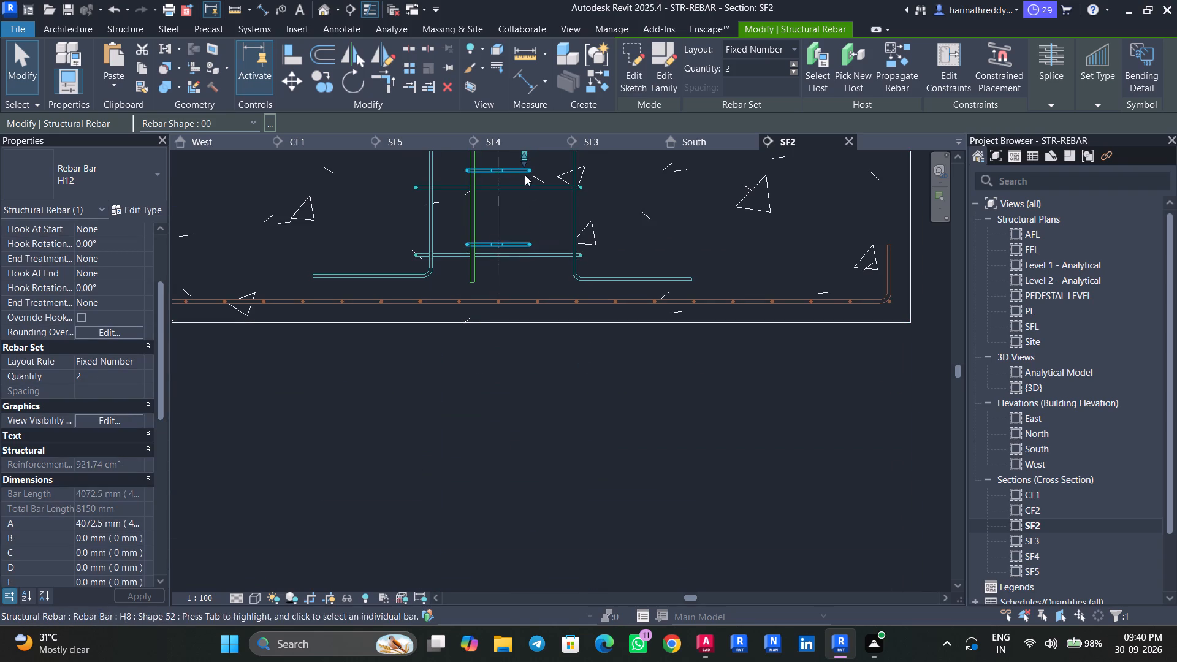
pyautogui.moveTo(523, 163); pyautogui.dragTo(528, 277)
pyautogui.scroll(6, 536, 280)
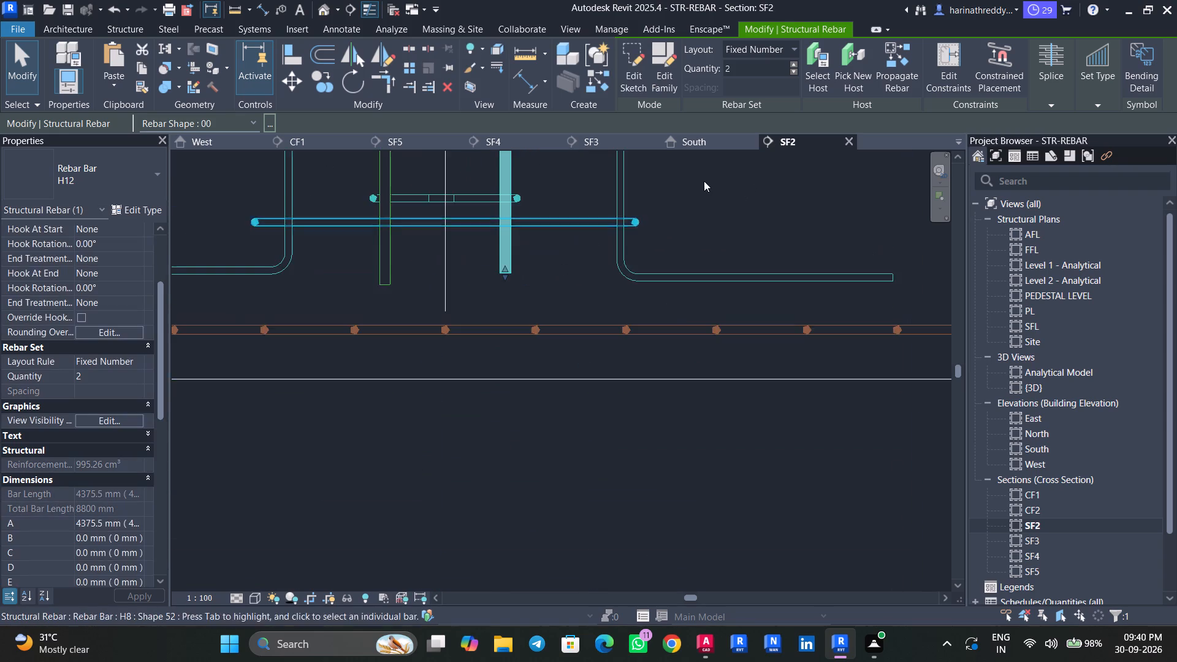
pyautogui.click(722, 176)
pyautogui.scroll(-3, 715, 183)
pyautogui.scroll(1, 714, 187)
pyautogui.scroll(-5, 714, 187)
pyautogui.scroll(1, 714, 183)
pyautogui.scroll(-1, 714, 183)
pyautogui.moveTo(713, 187); pyautogui.dragTo(632, 482, button='middle')
pyautogui.scroll(-4, 643, 433)
pyautogui.click(704, 305)
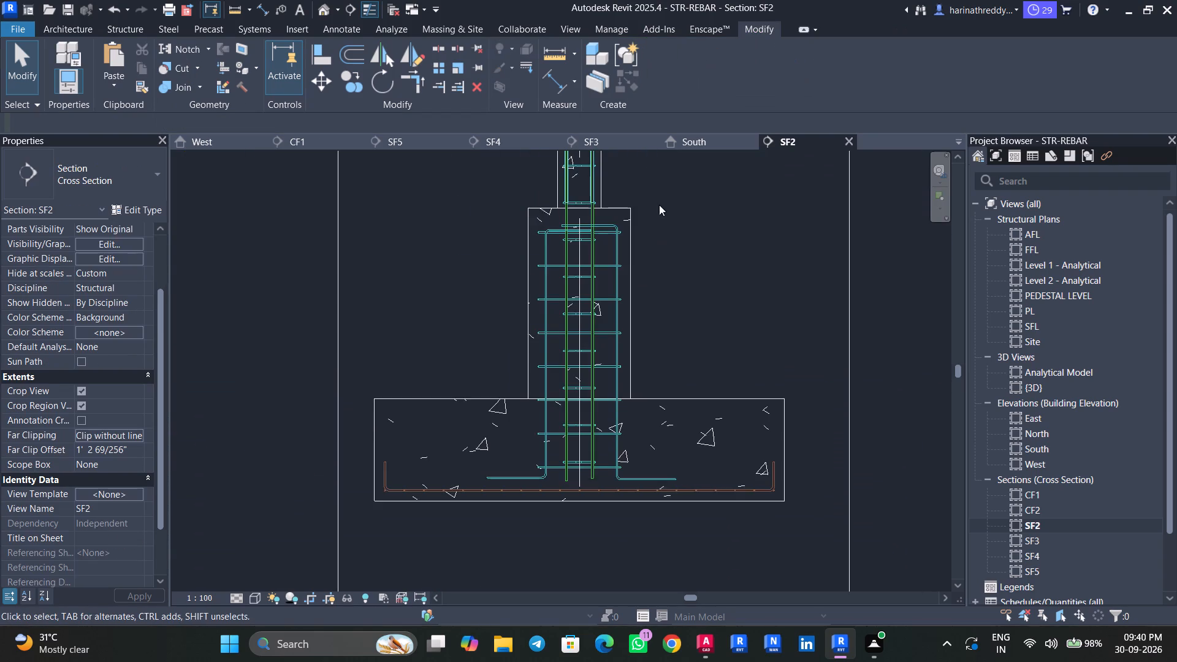
# Set the spacing of the three-bar H8 stirrup set in the upper column to 8 inches (203.2 mm).
pyautogui.moveTo(660, 207); pyautogui.dragTo(652, 445, button='middle')
pyautogui.moveTo(633, 297); pyautogui.dragTo(614, 497, button='middle')
pyautogui.click(568, 218)
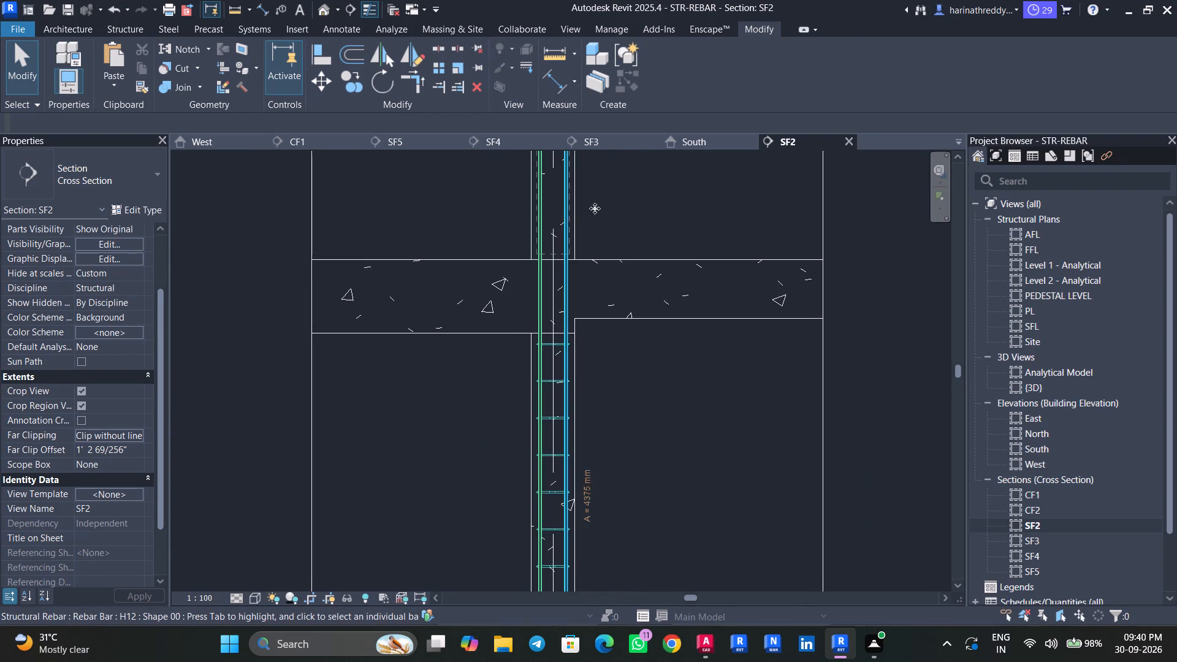
pyautogui.moveTo(617, 207); pyautogui.dragTo(619, 411, button='middle')
pyautogui.scroll(4, 566, 272)
pyautogui.click(705, 237)
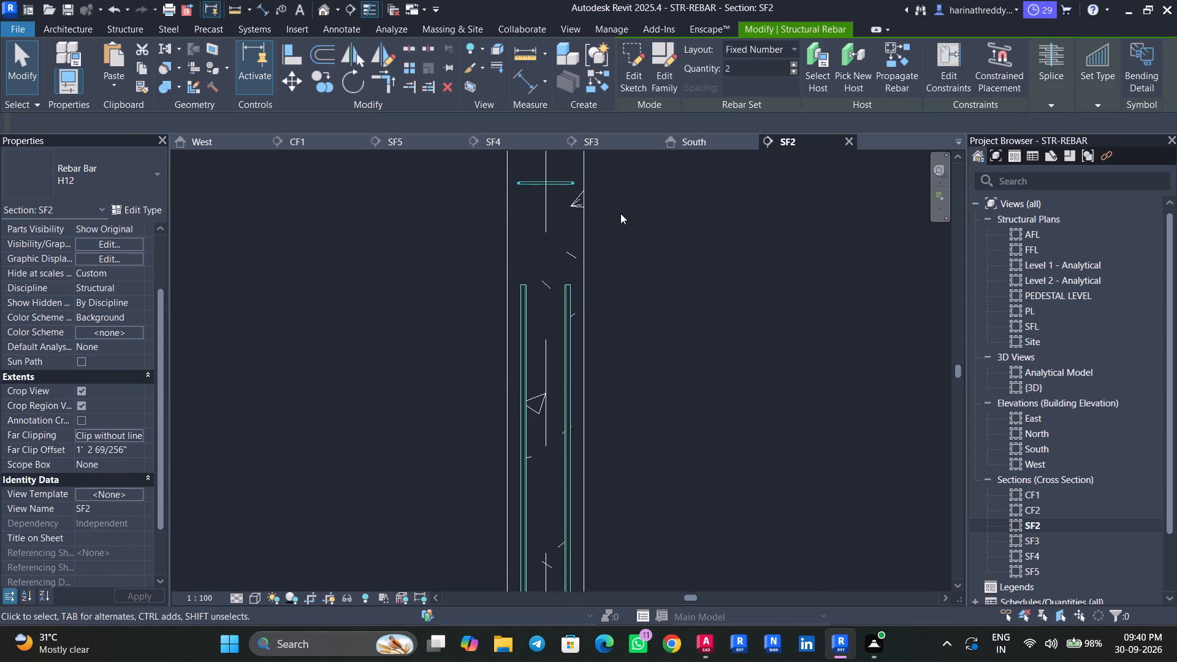
pyautogui.click(562, 188)
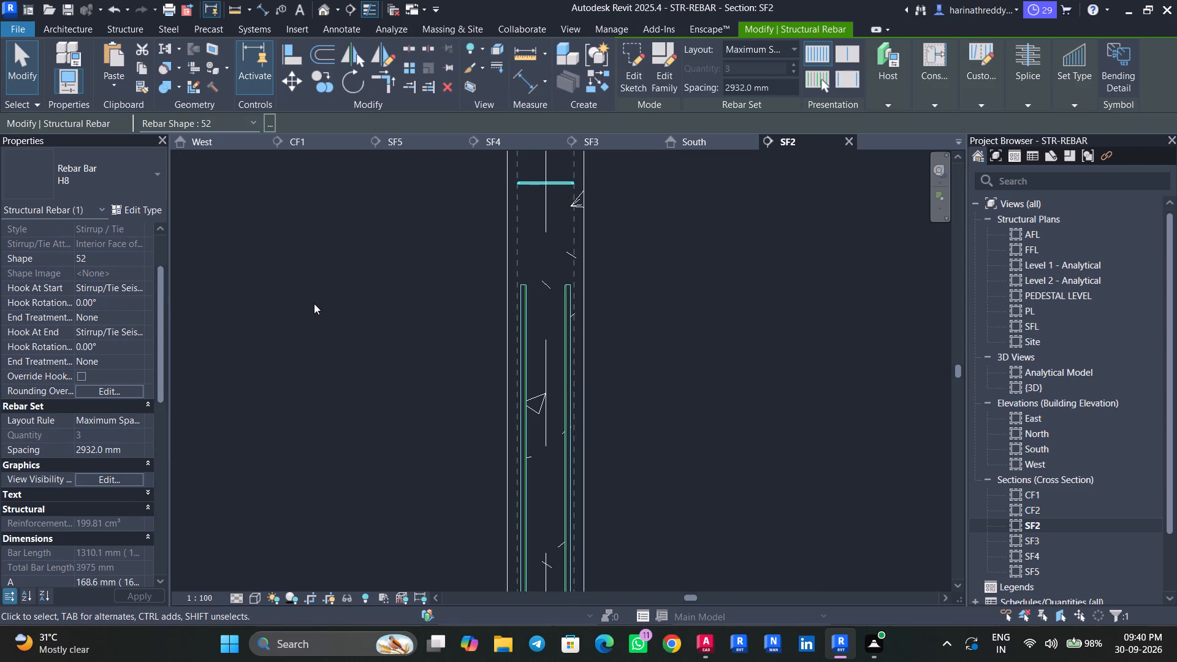
pyautogui.scroll(-5, 314, 303)
pyautogui.moveTo(315, 299); pyautogui.dragTo(346, 243, button='middle')
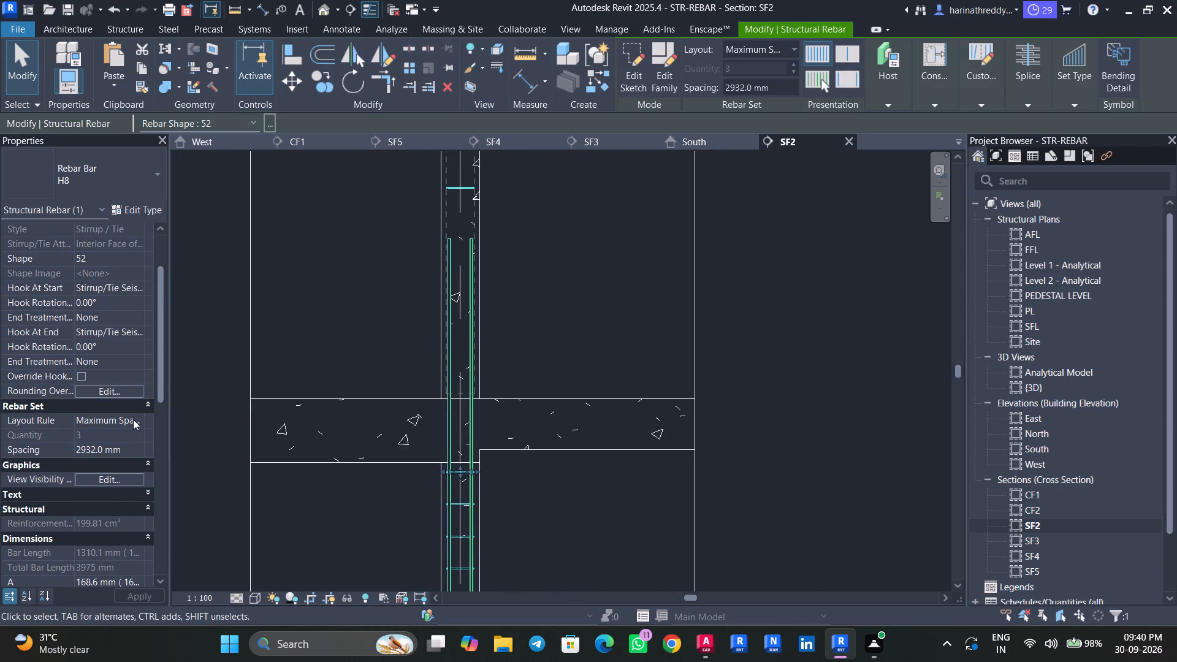
pyautogui.click(140, 420)
pyautogui.click(137, 422)
pyautogui.click(136, 449)
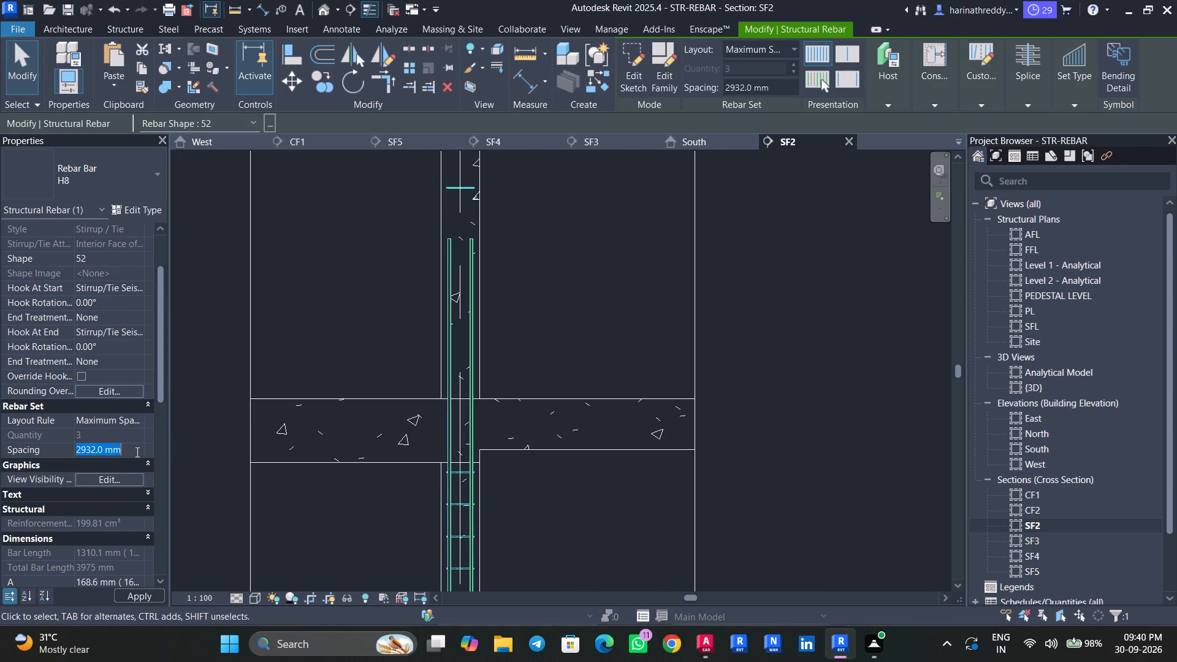
pyautogui.press('8')
pyautogui.hotkey('shift', '"')
pyautogui.press('Return')
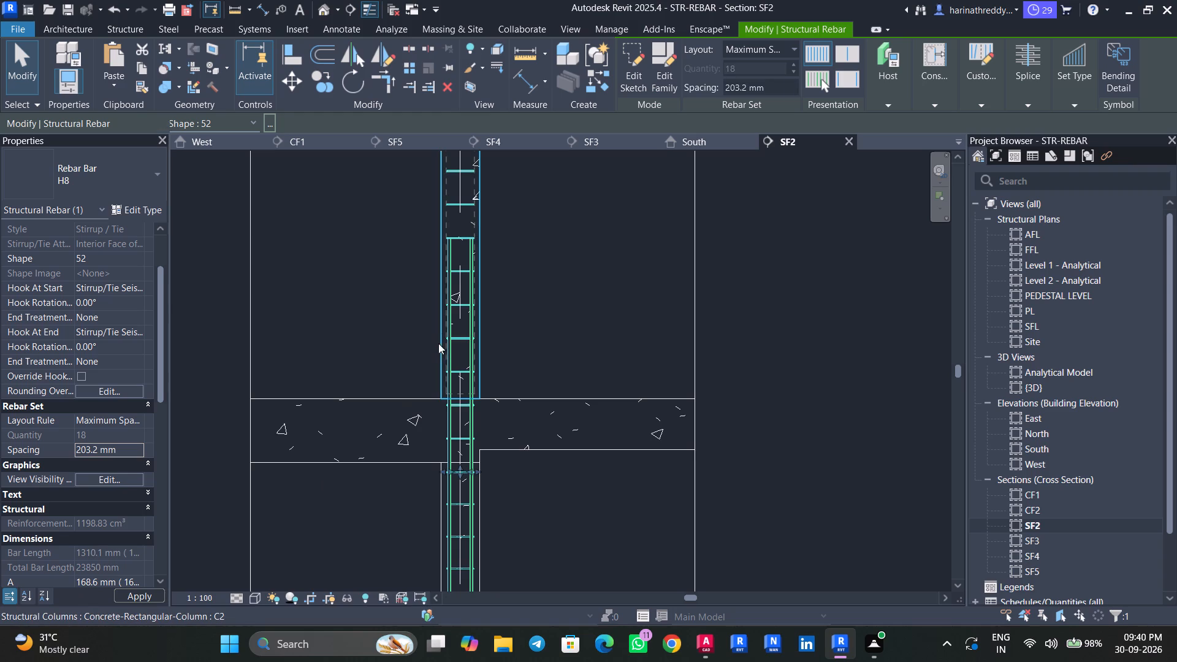
# Pull the upper end of the H8 stirrup set down from the upper column's top to just above the beam.
pyautogui.moveTo(529, 278); pyautogui.dragTo(531, 343, button='middle')
pyautogui.moveTo(508, 215); pyautogui.dragTo(512, 417, button='middle')
pyautogui.scroll(1, 493, 240)
pyautogui.scroll(-1, 493, 243)
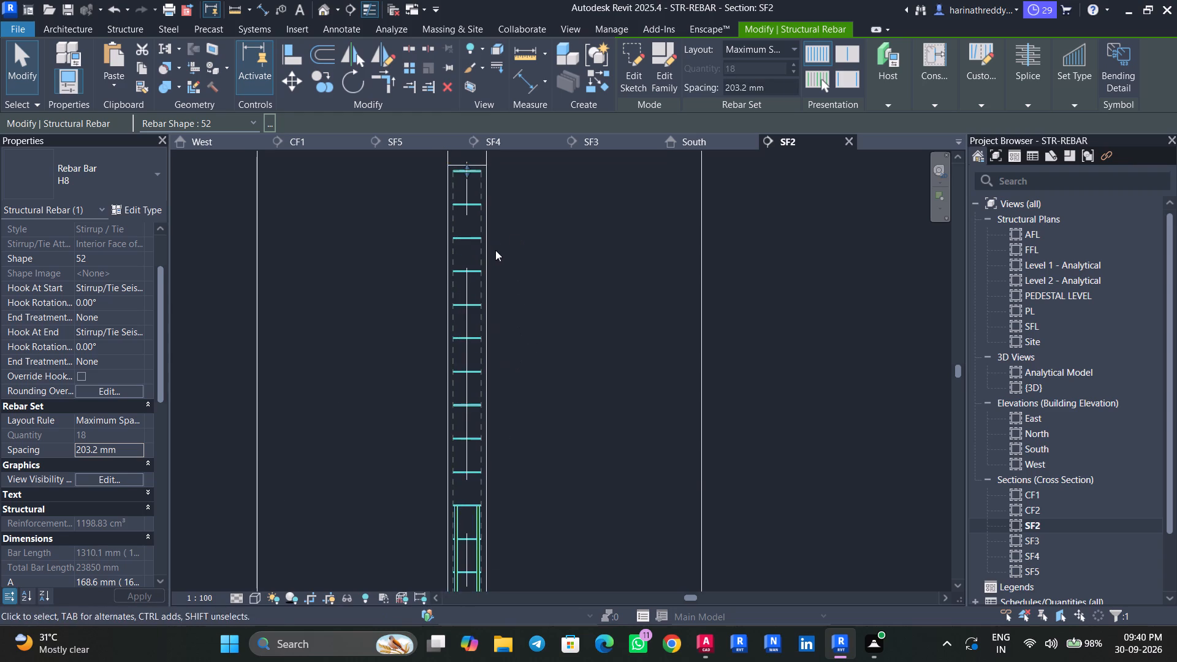
pyautogui.moveTo(515, 237); pyautogui.dragTo(520, 324, button='middle')
pyautogui.scroll(4, 470, 242)
pyautogui.moveTo(473, 274); pyautogui.dragTo(479, 579)
pyautogui.moveTo(575, 550); pyautogui.dragTo(539, 371, button='middle')
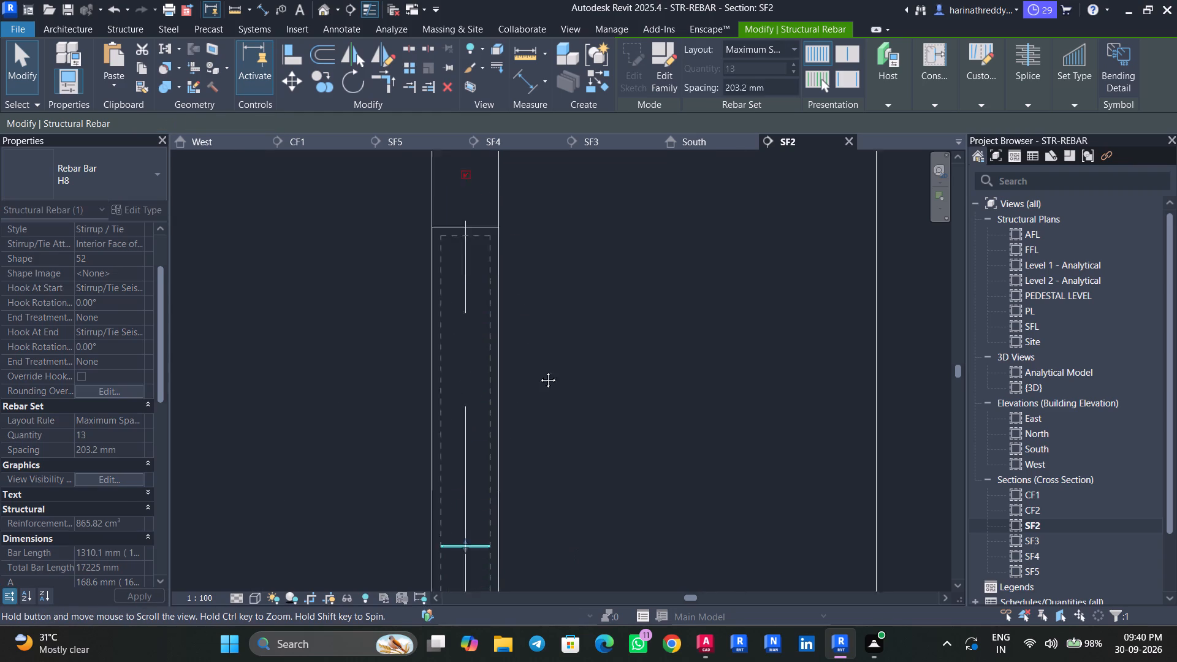
pyautogui.moveTo(539, 371); pyautogui.dragTo(530, 203, button='middle')
pyautogui.moveTo(423, 229); pyautogui.dragTo(424, 274)
pyautogui.moveTo(430, 277); pyautogui.dragTo(437, 505)
pyautogui.scroll(1, 540, 493)
pyautogui.moveTo(538, 485); pyautogui.dragTo(554, 238, button='middle')
pyautogui.moveTo(425, 269); pyautogui.dragTo(425, 499)
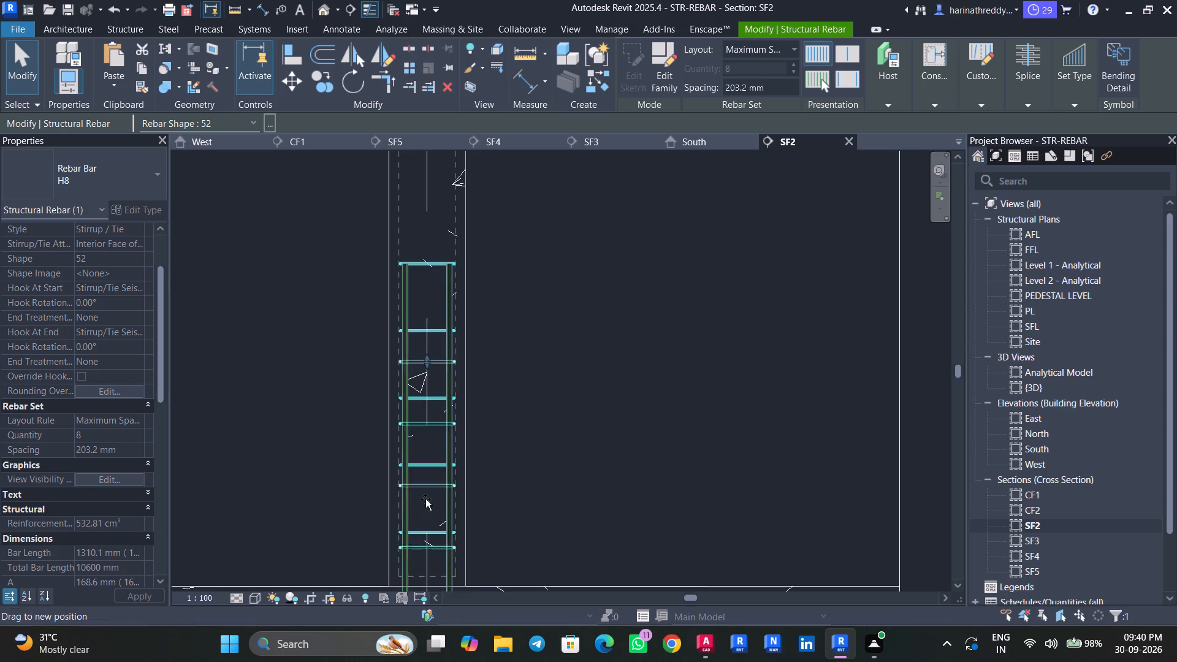
pyautogui.moveTo(425, 499); pyautogui.dragTo(425, 519)
pyautogui.moveTo(553, 474); pyautogui.dragTo(574, 173, button='middle')
pyautogui.scroll(-2, 527, 246)
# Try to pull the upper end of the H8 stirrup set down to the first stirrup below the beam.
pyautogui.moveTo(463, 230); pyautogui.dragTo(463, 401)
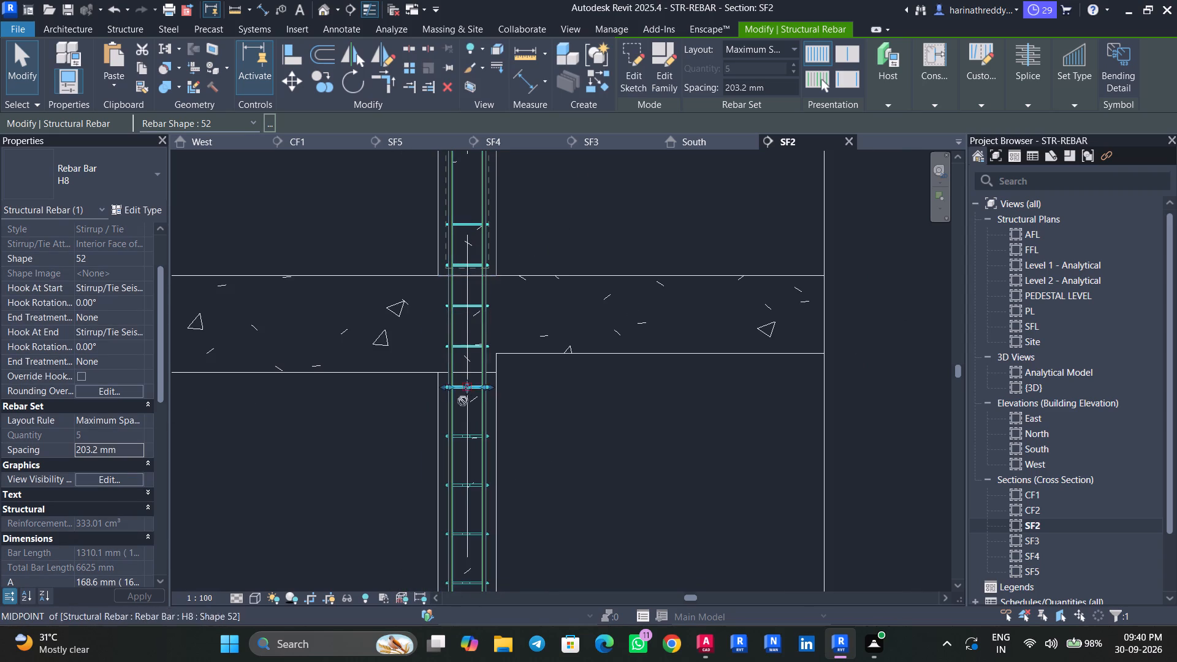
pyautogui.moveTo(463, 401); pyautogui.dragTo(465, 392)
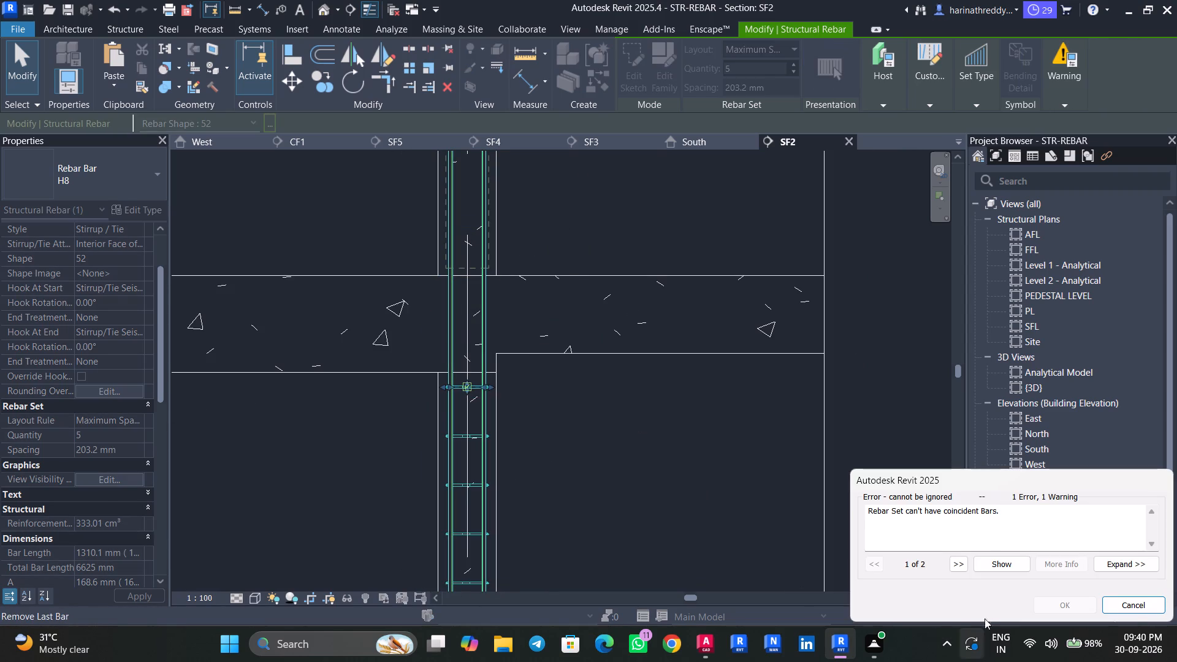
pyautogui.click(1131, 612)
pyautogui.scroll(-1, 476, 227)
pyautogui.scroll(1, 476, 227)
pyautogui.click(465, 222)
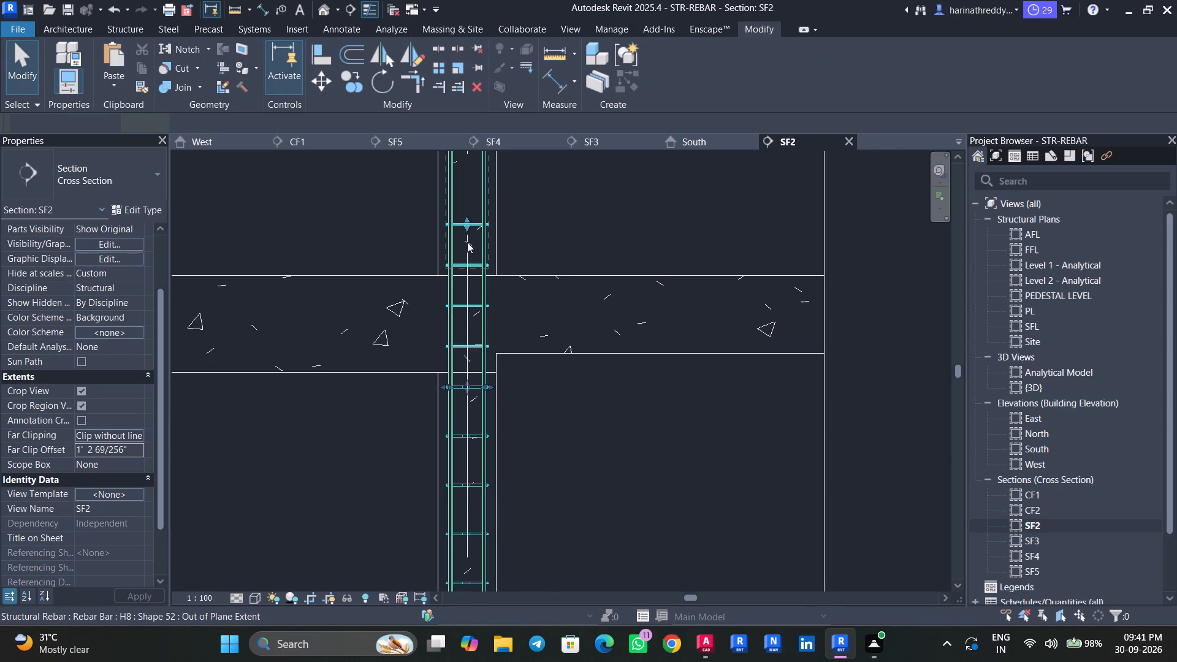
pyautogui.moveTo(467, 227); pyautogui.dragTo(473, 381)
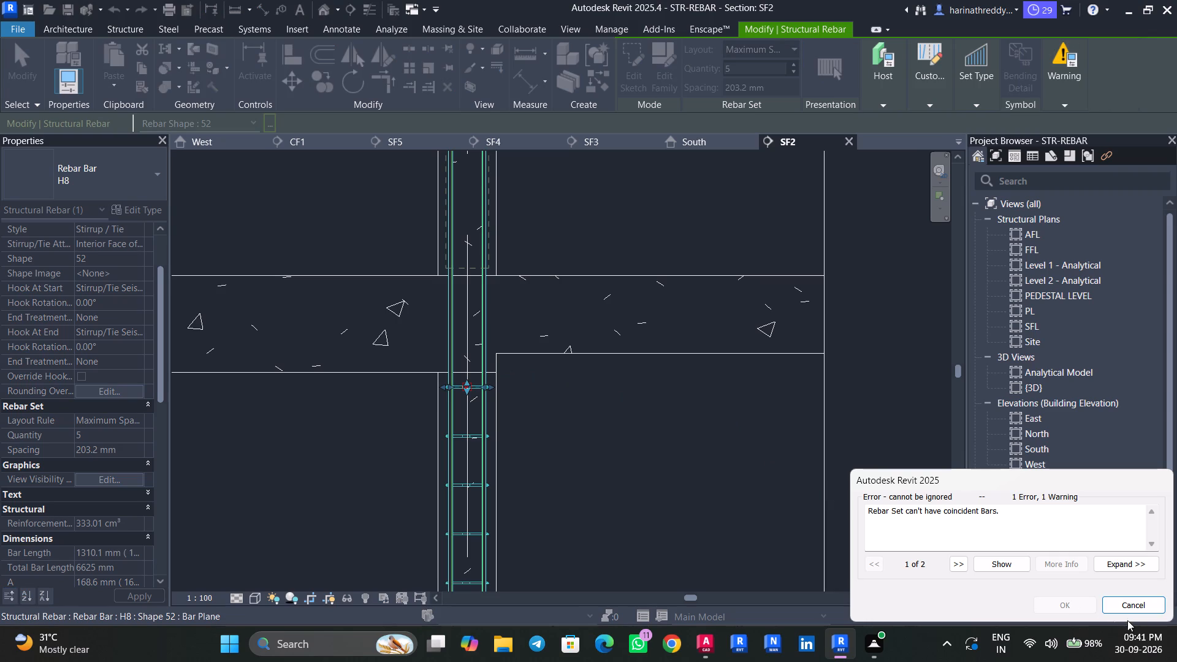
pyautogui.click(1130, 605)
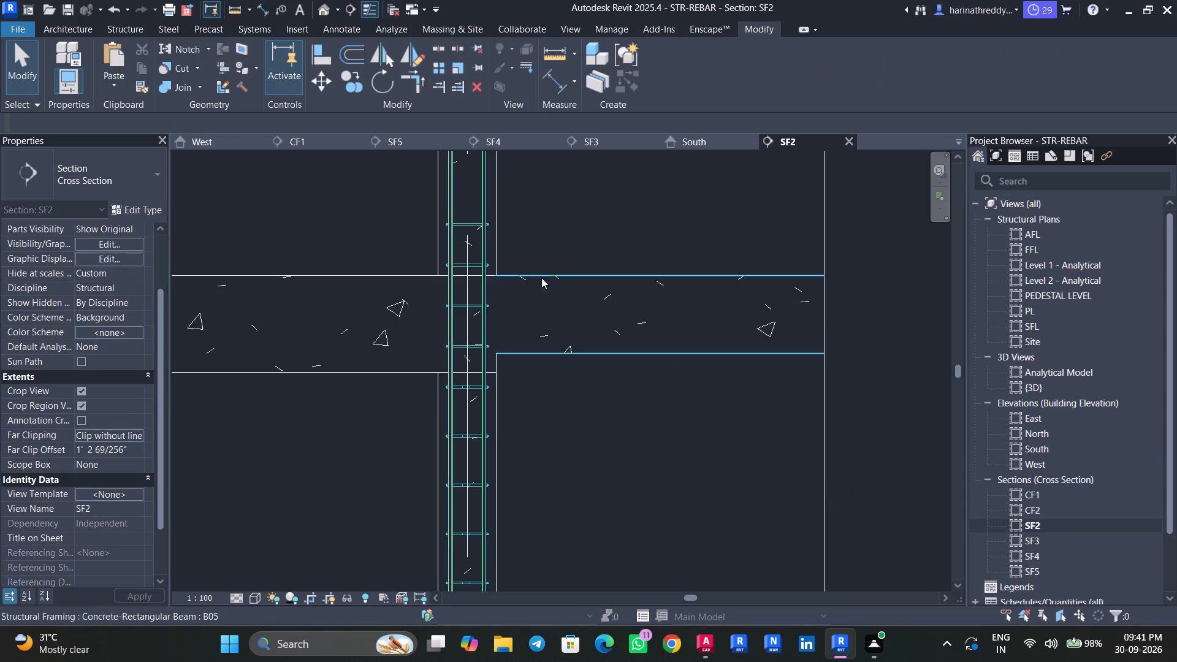
# Reselect the H8 stirrup set at the beam and examine the column reinforcement from the beam down into the pedestal.
pyautogui.click(611, 232)
pyautogui.click(468, 226)
pyautogui.scroll(-4, 625, 232)
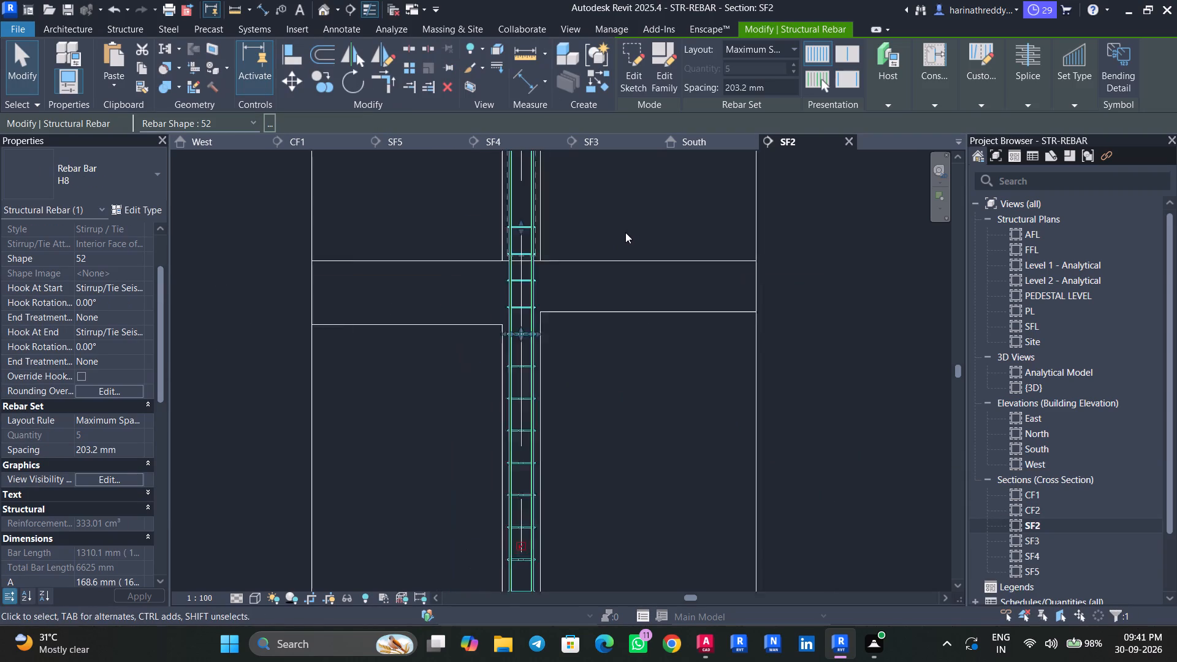
pyautogui.moveTo(628, 352); pyautogui.dragTo(658, 198, button='middle')
pyautogui.moveTo(625, 356); pyautogui.dragTo(641, 287, button='middle')
pyautogui.scroll(4, 598, 295)
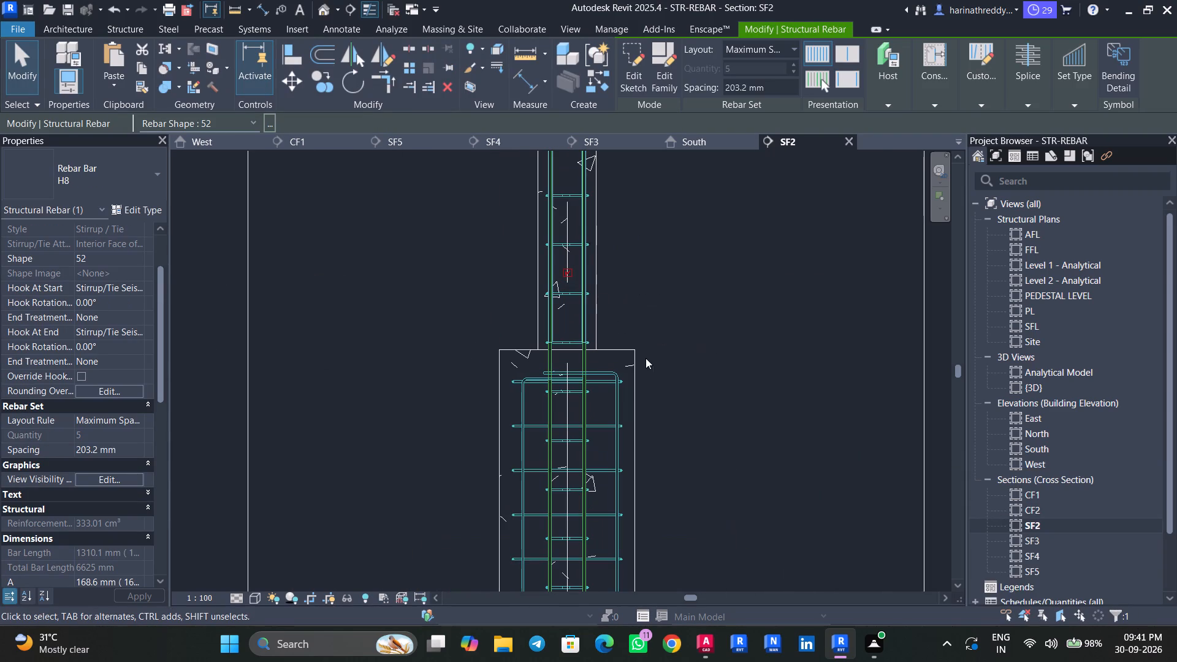
pyautogui.moveTo(666, 354); pyautogui.dragTo(699, 143, button='middle')
pyautogui.scroll(5, 590, 417)
pyautogui.moveTo(718, 261); pyautogui.dragTo(672, 531, button='middle')
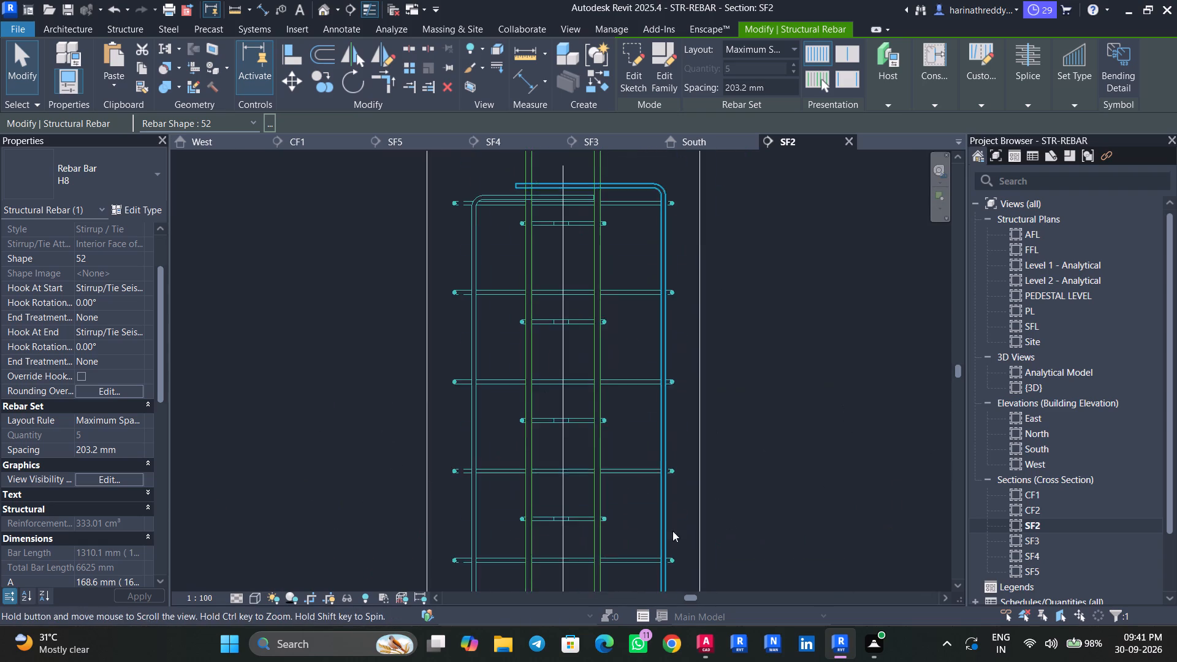
pyautogui.moveTo(672, 531); pyautogui.dragTo(671, 546, button='middle')
pyautogui.scroll(-4, 682, 467)
pyautogui.moveTo(691, 250); pyautogui.dragTo(691, 437, button='middle')
pyautogui.scroll(3, 642, 417)
pyautogui.moveTo(679, 366); pyautogui.dragTo(671, 509, button='middle')
pyautogui.scroll(-4, 678, 476)
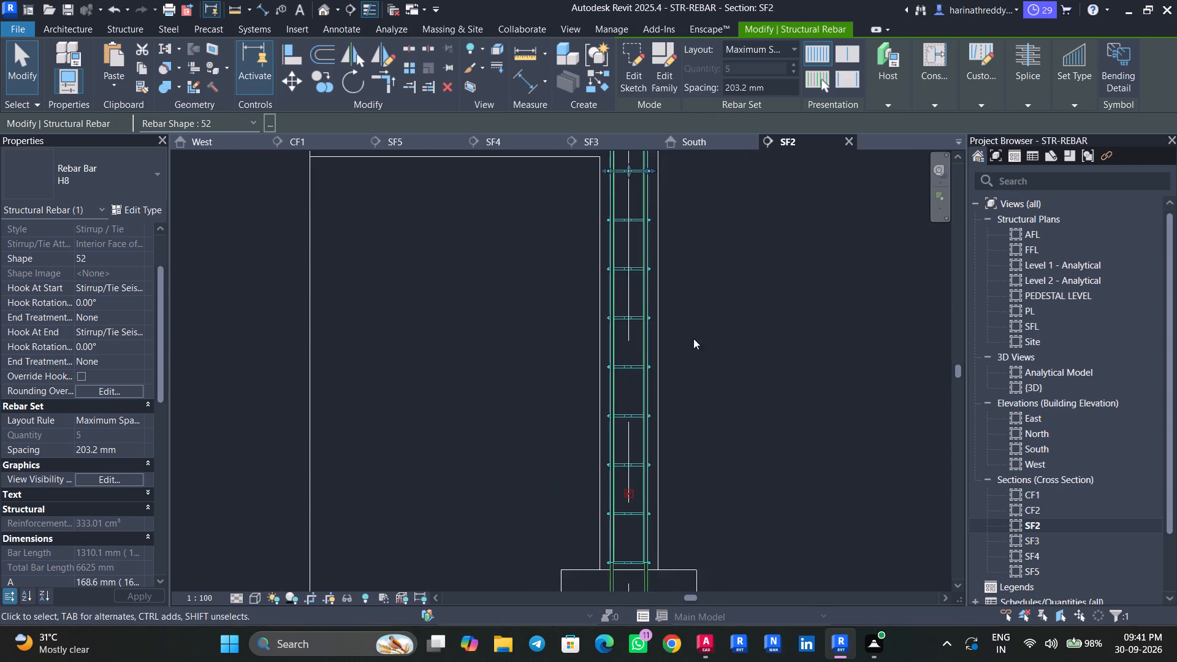
pyautogui.moveTo(696, 321); pyautogui.dragTo(668, 595, button='middle')
pyautogui.scroll(2, 645, 294)
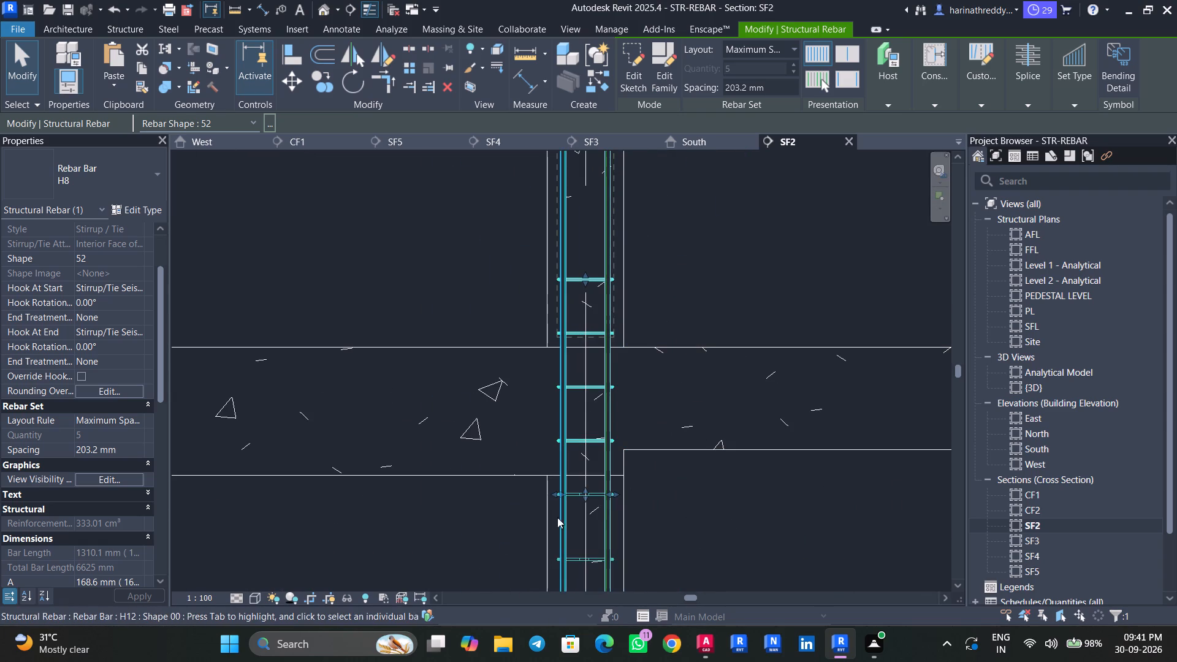
# Stretch the lower end of the H8 stirrup set down the lower column and through the pedestal to near the footing's bottom mesh.
pyautogui.moveTo(584, 502); pyautogui.dragTo(590, 547)
pyautogui.scroll(-4, 697, 554)
pyautogui.moveTo(690, 540); pyautogui.dragTo(644, 281, button='middle')
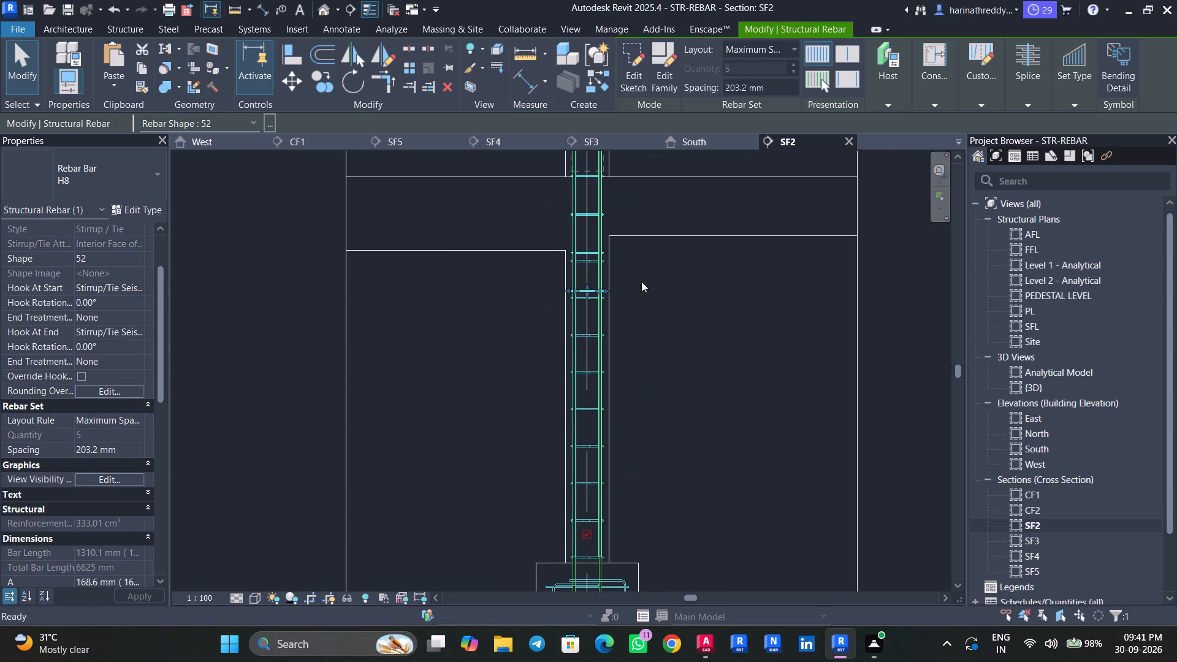
pyautogui.moveTo(585, 299); pyautogui.dragTo(590, 599)
pyautogui.moveTo(677, 508); pyautogui.dragTo(670, 219, button='middle')
pyautogui.scroll(2, 588, 322)
pyautogui.scroll(-1, 588, 322)
pyautogui.scroll(2, 588, 322)
pyautogui.moveTo(575, 309); pyautogui.dragTo(570, 488)
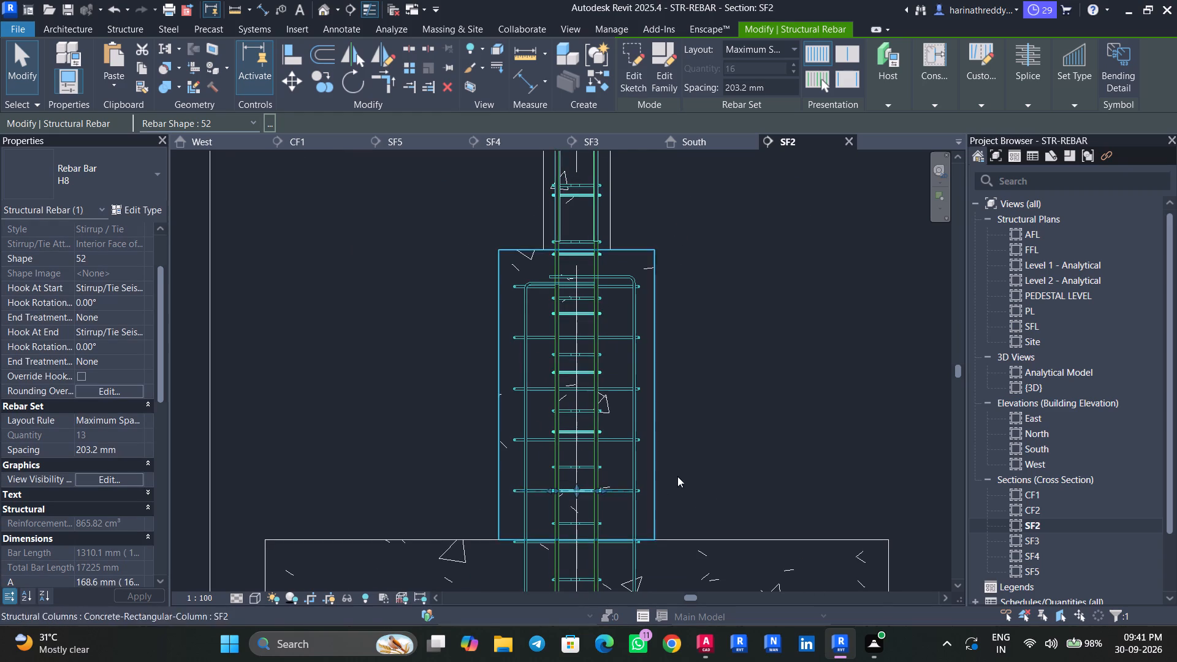
pyautogui.moveTo(676, 471); pyautogui.dragTo(694, 234, button='middle')
pyautogui.moveTo(595, 256); pyautogui.dragTo(590, 401)
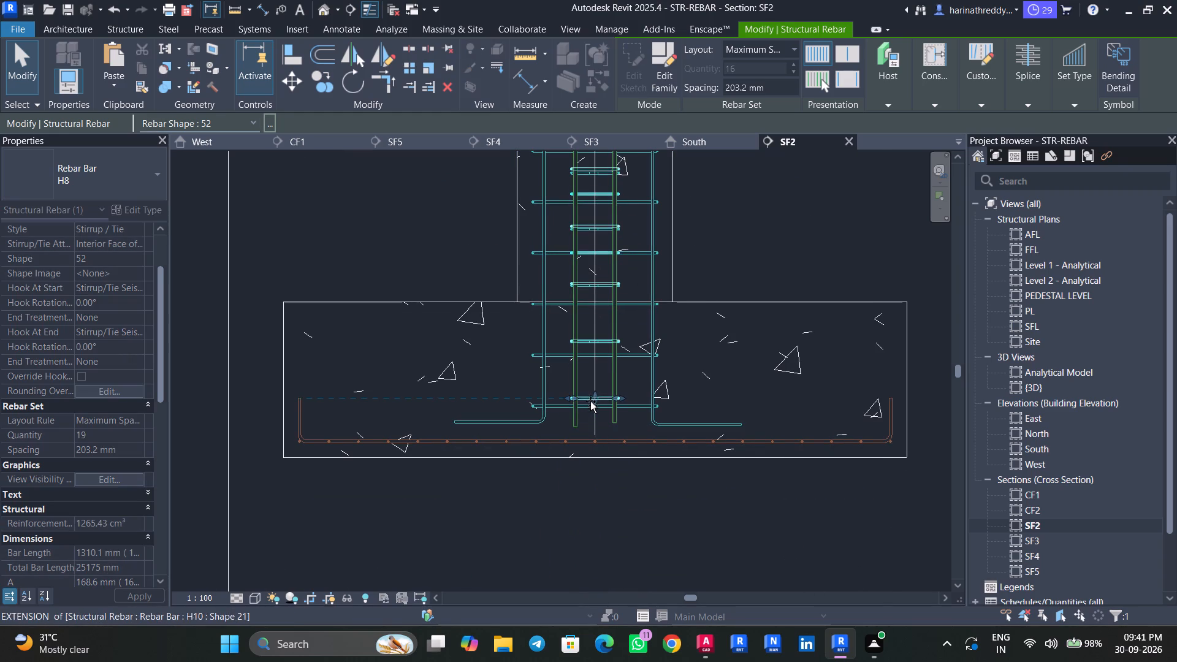
pyautogui.moveTo(590, 401); pyautogui.dragTo(590, 397)
# Shorten the upper end of the extended H8 stirrup set to the first stirrup just below the beam.
pyautogui.scroll(-5, 687, 294)
pyautogui.moveTo(712, 207); pyautogui.dragTo(718, 484, button='middle')
pyautogui.scroll(-6, 722, 471)
pyautogui.moveTo(729, 247); pyautogui.dragTo(709, 338, button='middle')
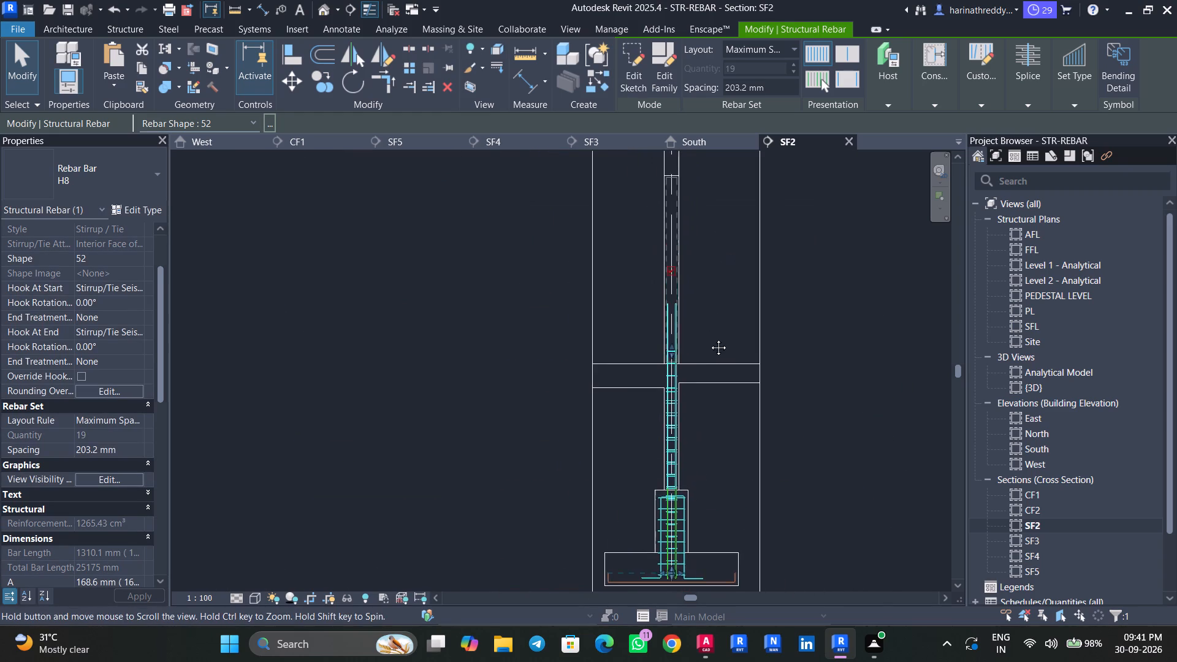
pyautogui.moveTo(709, 338); pyautogui.dragTo(709, 337, button='middle')
pyautogui.click(707, 298)
pyautogui.scroll(6, 684, 328)
pyautogui.moveTo(677, 354); pyautogui.dragTo(666, 262, button='middle')
pyautogui.scroll(6, 631, 306)
pyautogui.click(662, 248)
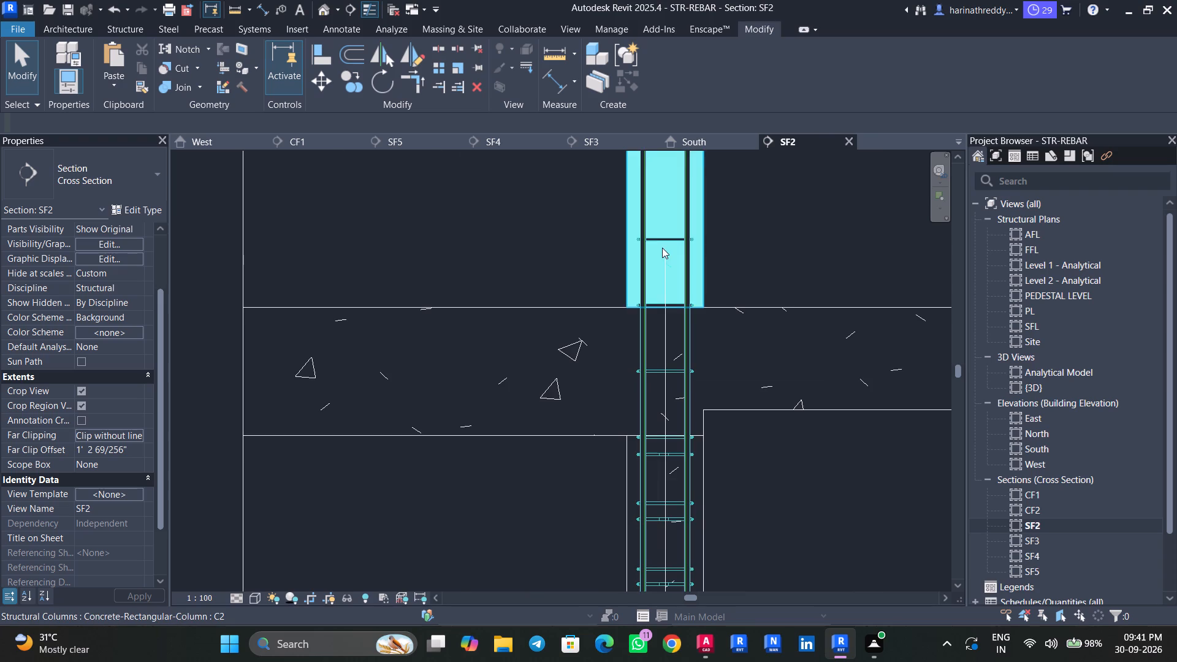
pyautogui.click(776, 243)
pyautogui.click(671, 243)
pyautogui.moveTo(663, 244); pyautogui.dragTo(662, 451)
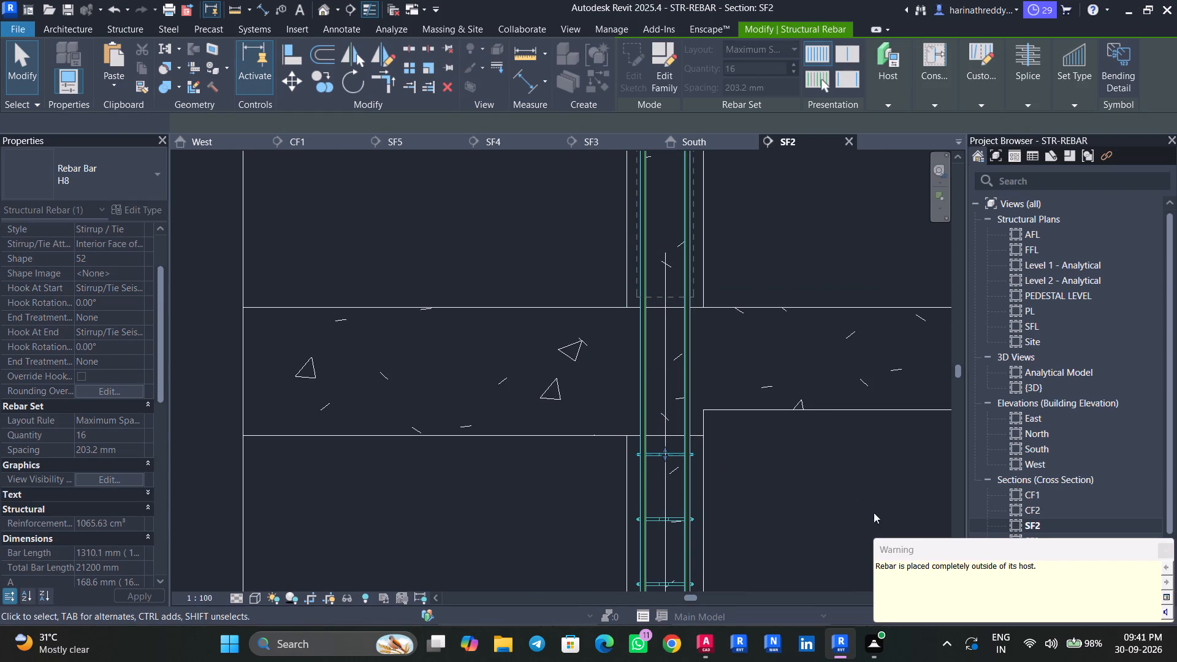
pyautogui.click(1164, 554)
pyautogui.click(737, 479)
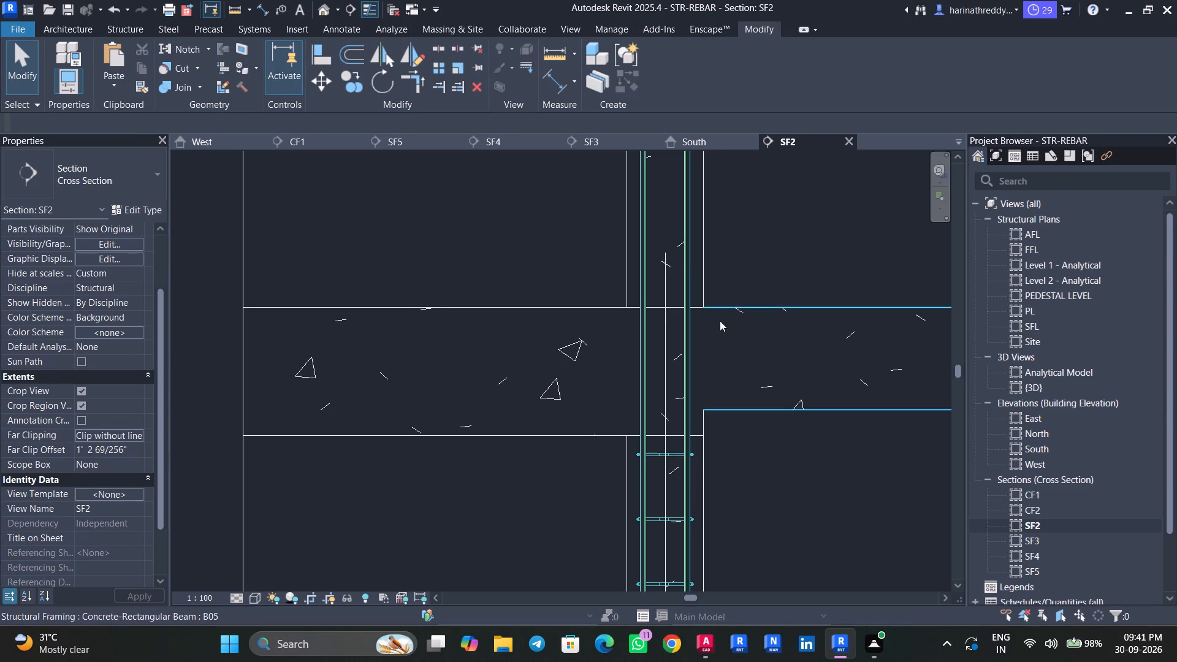
# Shorten the upper ends of the right and left H12 vertical bars from above the beam to near its underside.
pyautogui.click(682, 253)
pyautogui.scroll(-3, 755, 259)
pyautogui.moveTo(760, 218); pyautogui.dragTo(721, 343, button='middle')
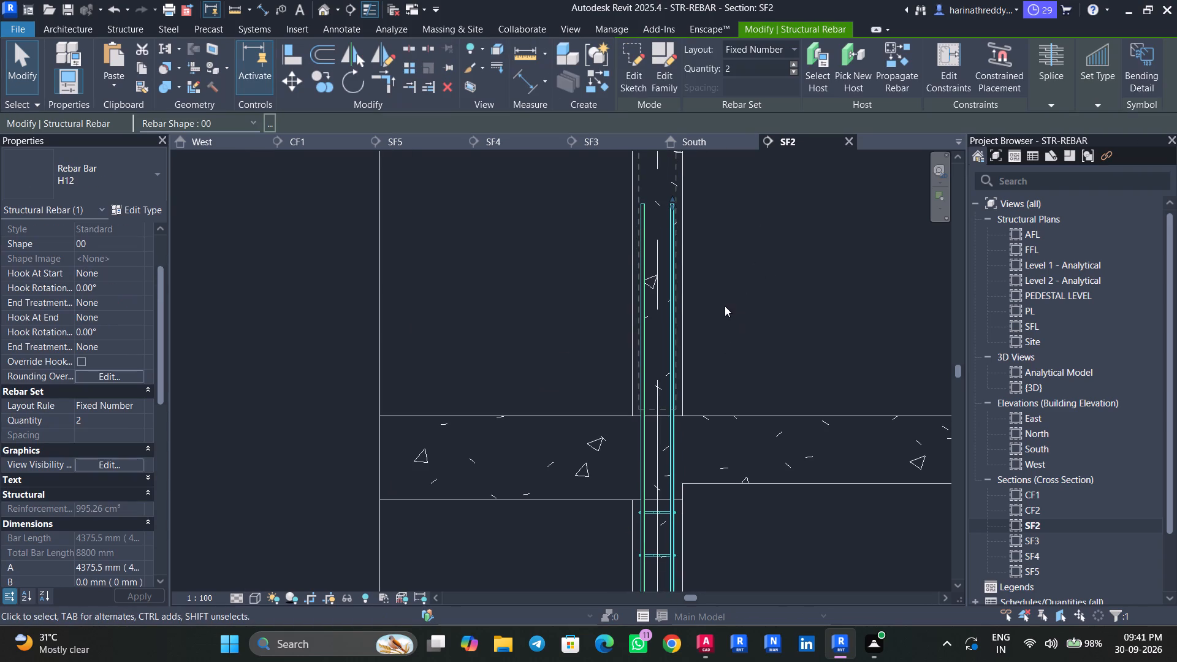
pyautogui.scroll(2, 122, 272)
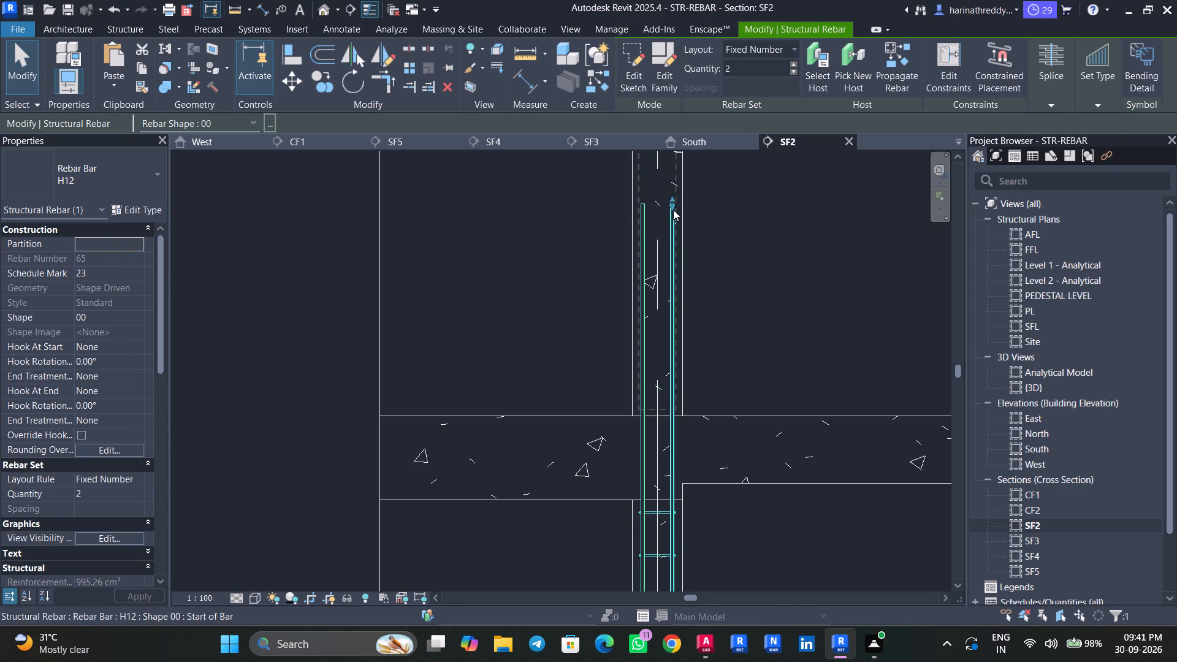
pyautogui.moveTo(673, 210); pyautogui.dragTo(672, 504)
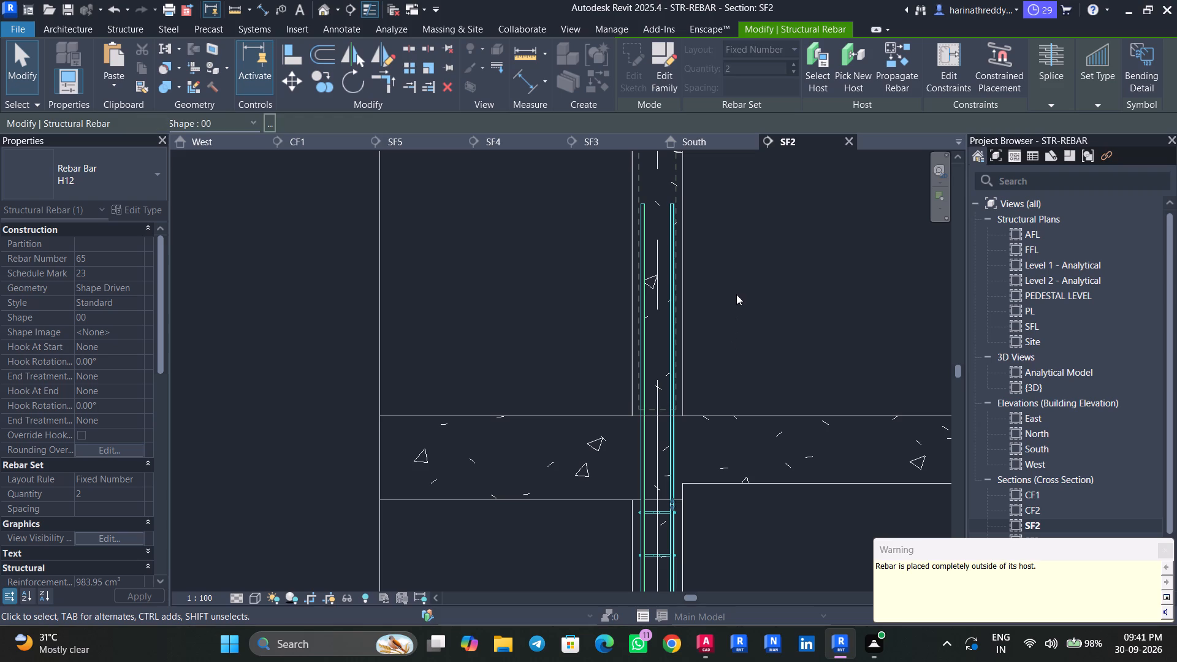
pyautogui.click(736, 294)
pyautogui.click(641, 258)
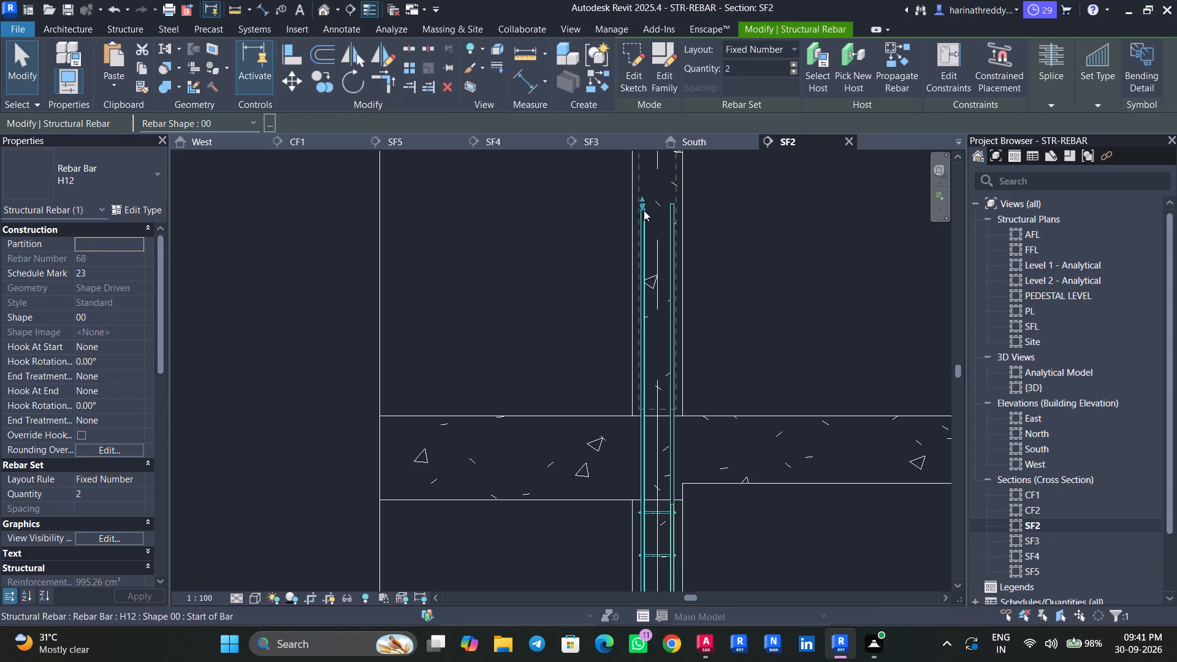
pyautogui.moveTo(641, 207); pyautogui.dragTo(652, 503)
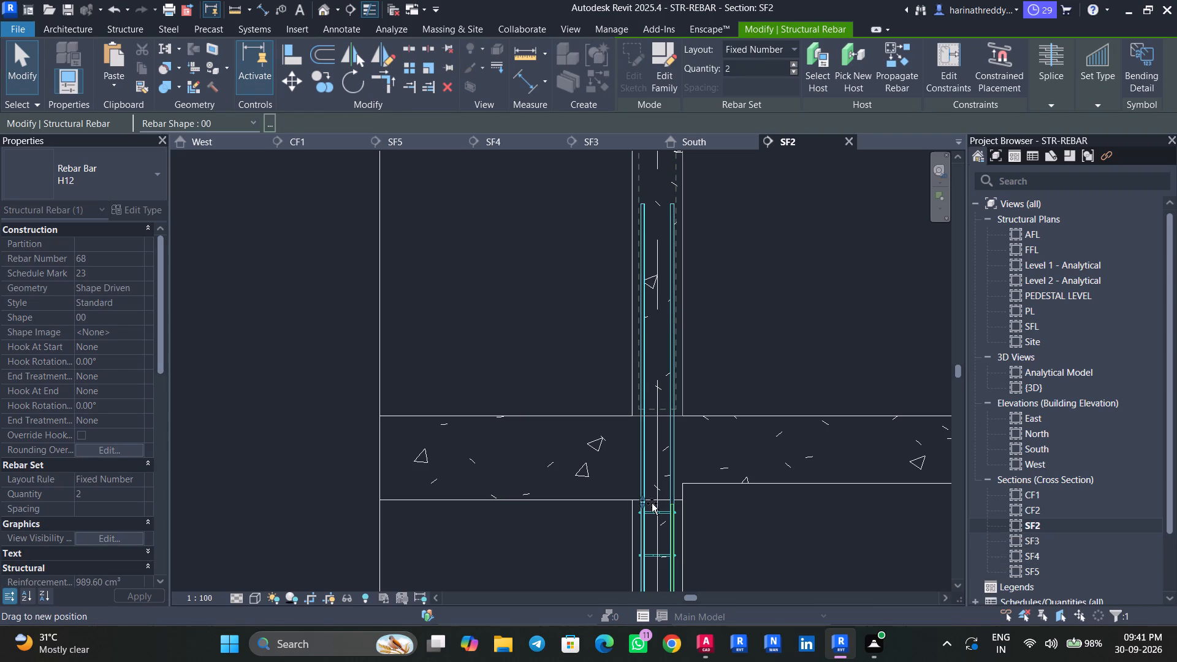
pyautogui.moveTo(652, 503); pyautogui.dragTo(651, 496)
pyautogui.click(801, 272)
# Shorten the upper ends of the right and left H16 vertical bars from above the beam to near its underside.
pyautogui.click(672, 235)
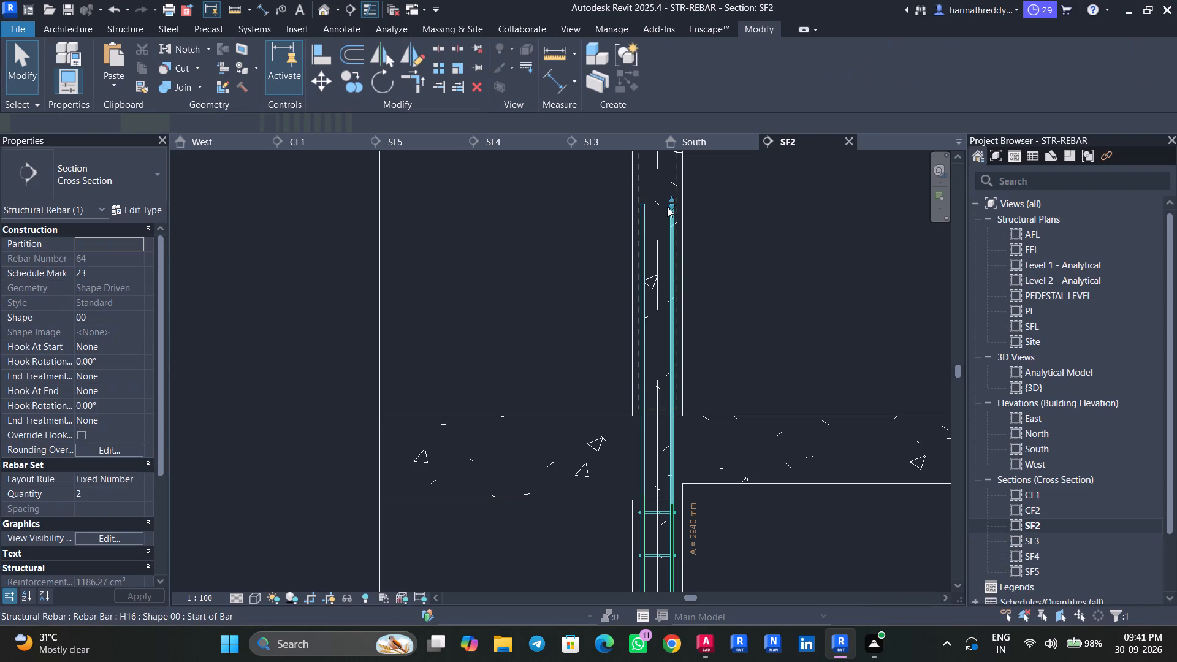
pyautogui.moveTo(669, 208); pyautogui.dragTo(671, 505)
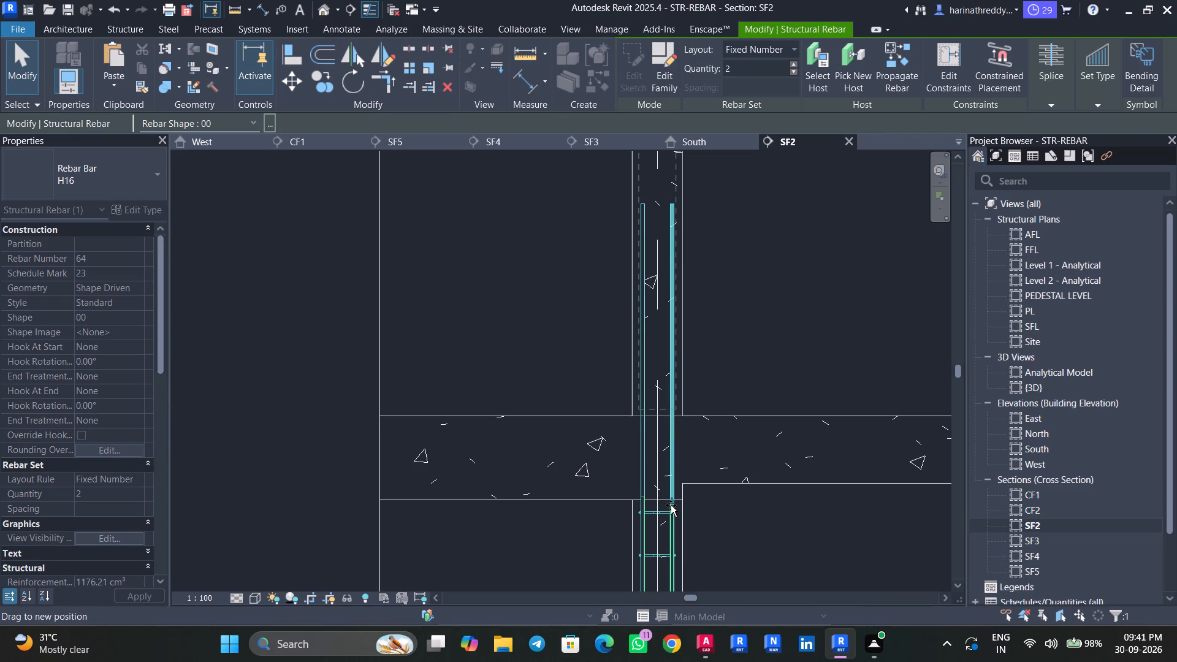
pyautogui.moveTo(671, 505); pyautogui.dragTo(671, 496)
pyautogui.click(750, 297)
pyautogui.click(646, 265)
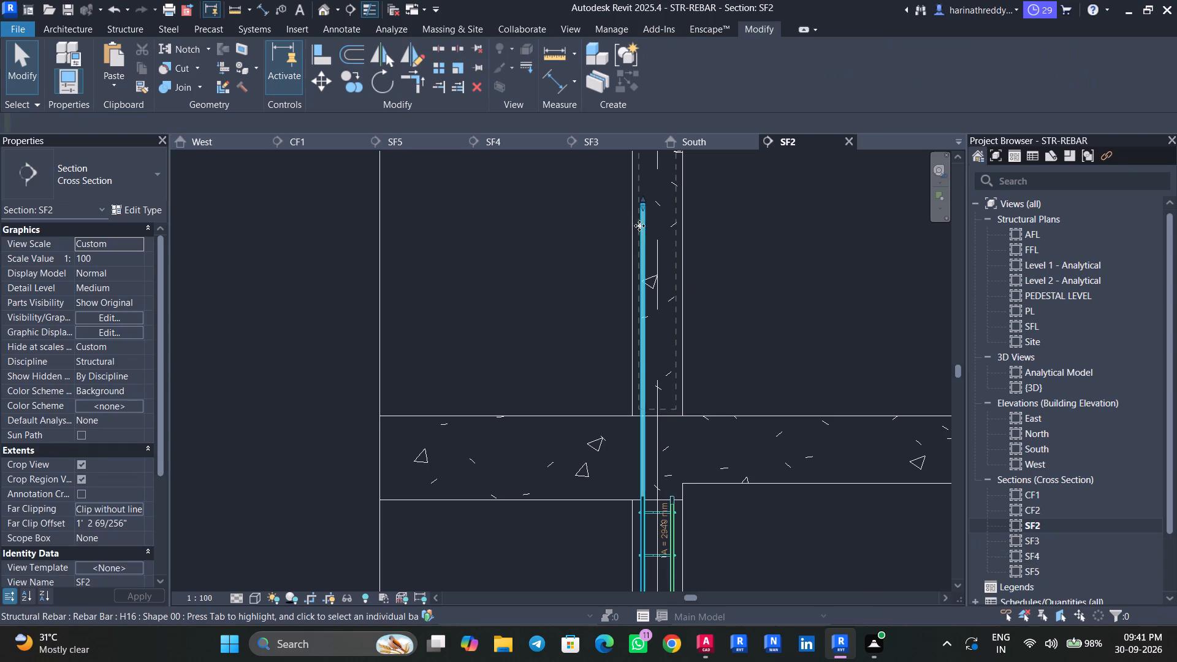
pyautogui.moveTo(642, 213); pyautogui.dragTo(649, 502)
pyautogui.click(779, 292)
pyautogui.scroll(1, 749, 253)
pyautogui.moveTo(749, 254); pyautogui.dragTo(703, 83, button='middle')
pyautogui.scroll(6, 644, 395)
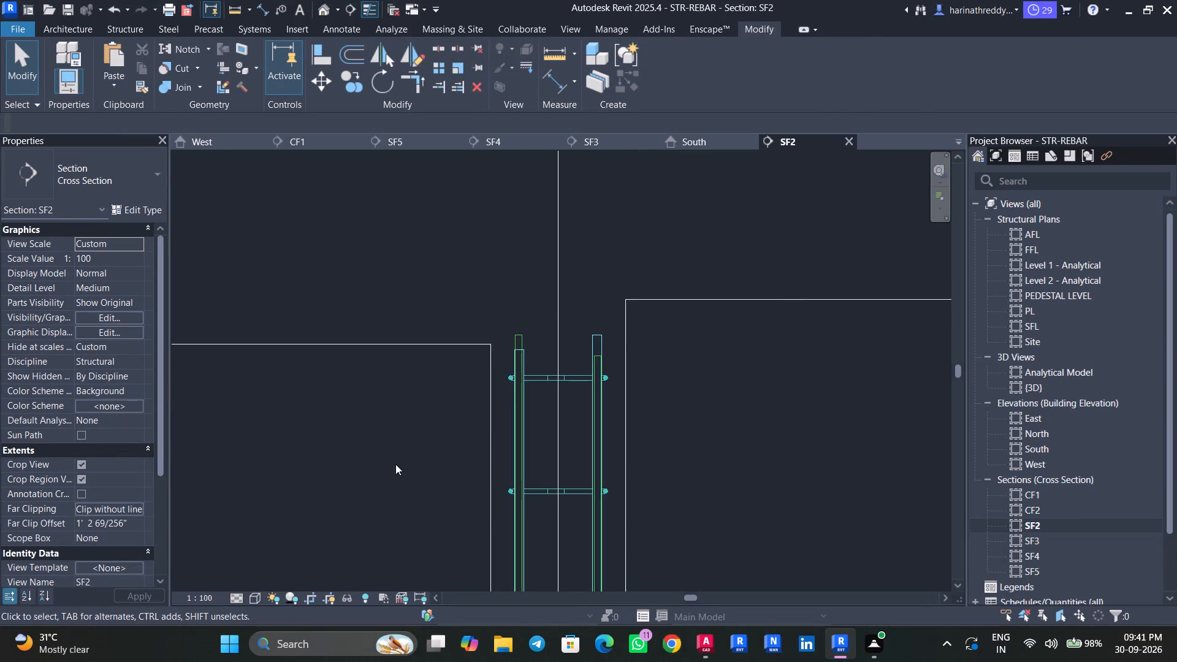
# Lower the upper ends of both overlapping H8 stirrup sets so their first stirrups align slightly farther below the beam.
pyautogui.click(569, 379)
pyautogui.moveTo(560, 384); pyautogui.dragTo(556, 405)
pyautogui.click(697, 397)
pyautogui.click(546, 376)
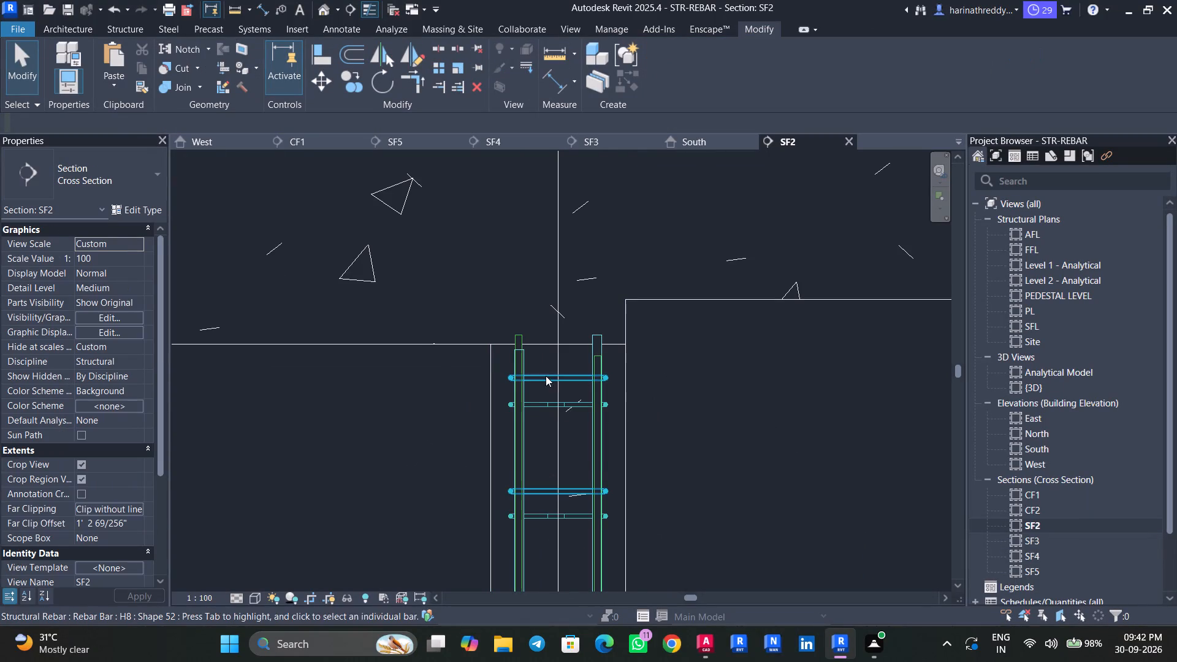
pyautogui.scroll(1, 555, 386)
pyautogui.scroll(-1, 555, 386)
pyautogui.scroll(2, 555, 386)
pyautogui.moveTo(558, 376); pyautogui.dragTo(558, 414)
pyautogui.click(768, 382)
# Shorten the upper ends of the left H12 and H16 vertical bars to between the beam's underside and the first stirrup.
pyautogui.click(502, 356)
pyautogui.scroll(4, 504, 356)
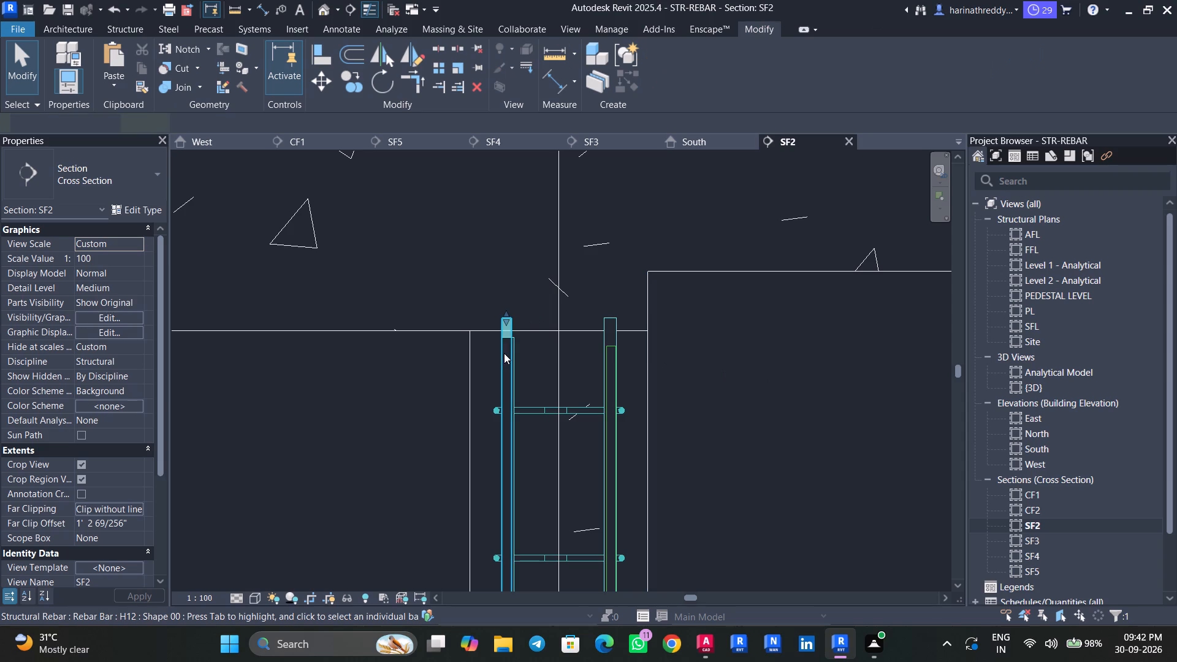
pyautogui.moveTo(511, 298); pyautogui.dragTo(515, 389)
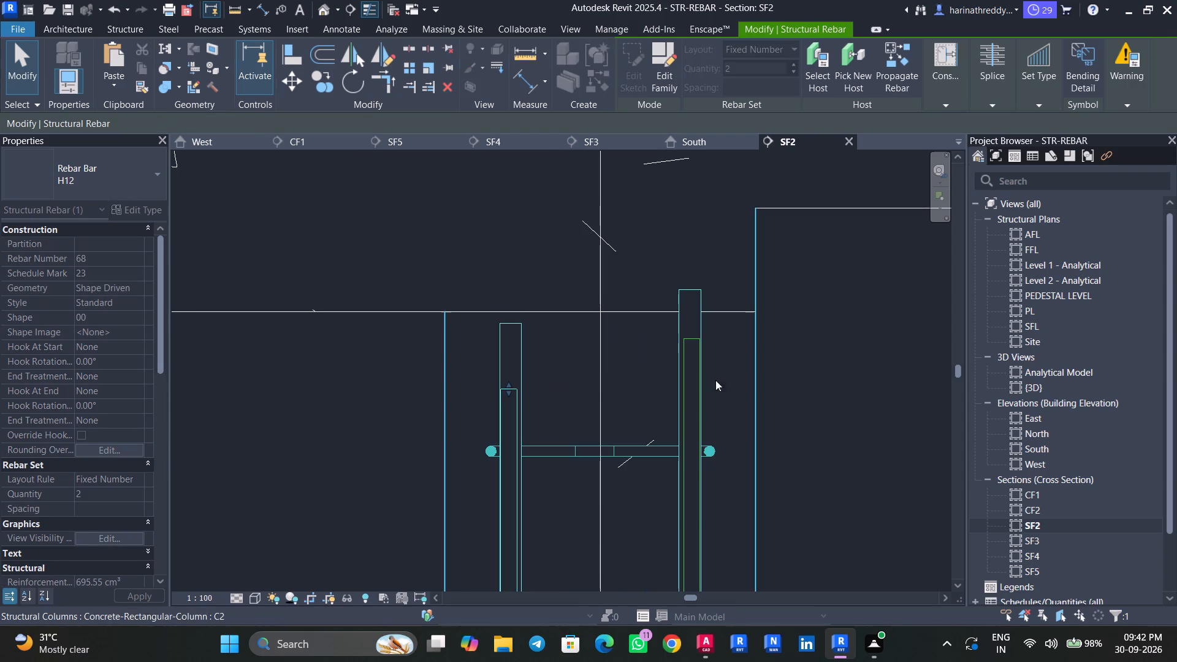
pyautogui.click(882, 370)
pyautogui.click(514, 361)
pyautogui.moveTo(510, 333); pyautogui.dragTo(510, 349)
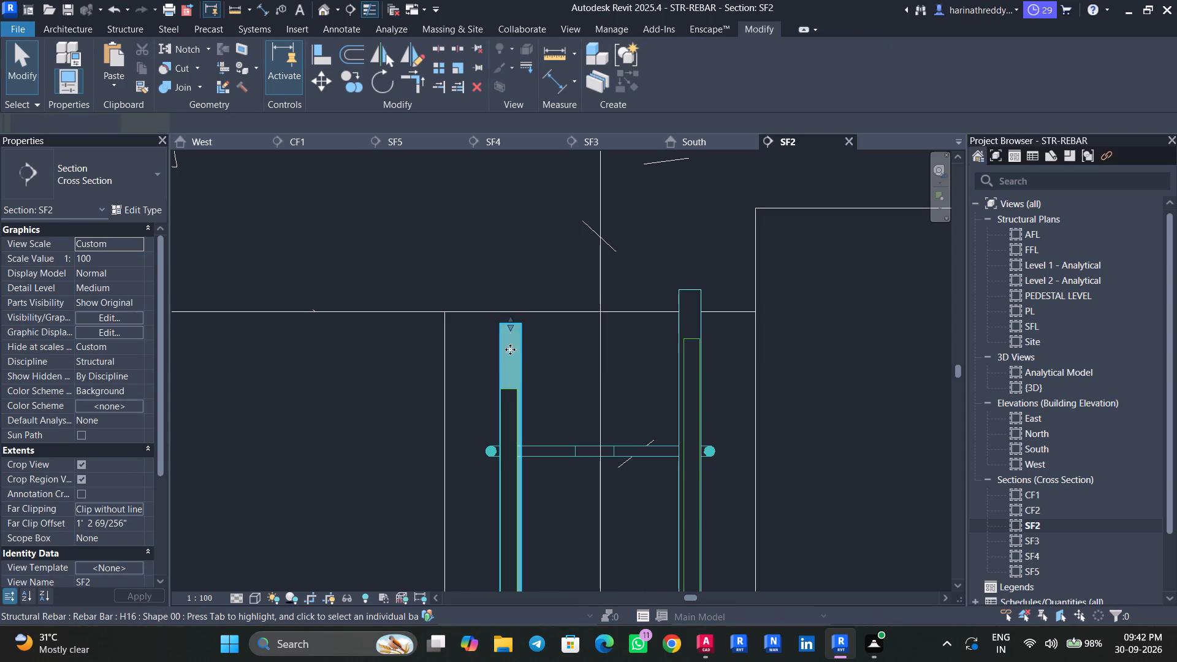
pyautogui.moveTo(510, 349); pyautogui.dragTo(508, 381)
pyautogui.click(904, 373)
pyautogui.click(514, 427)
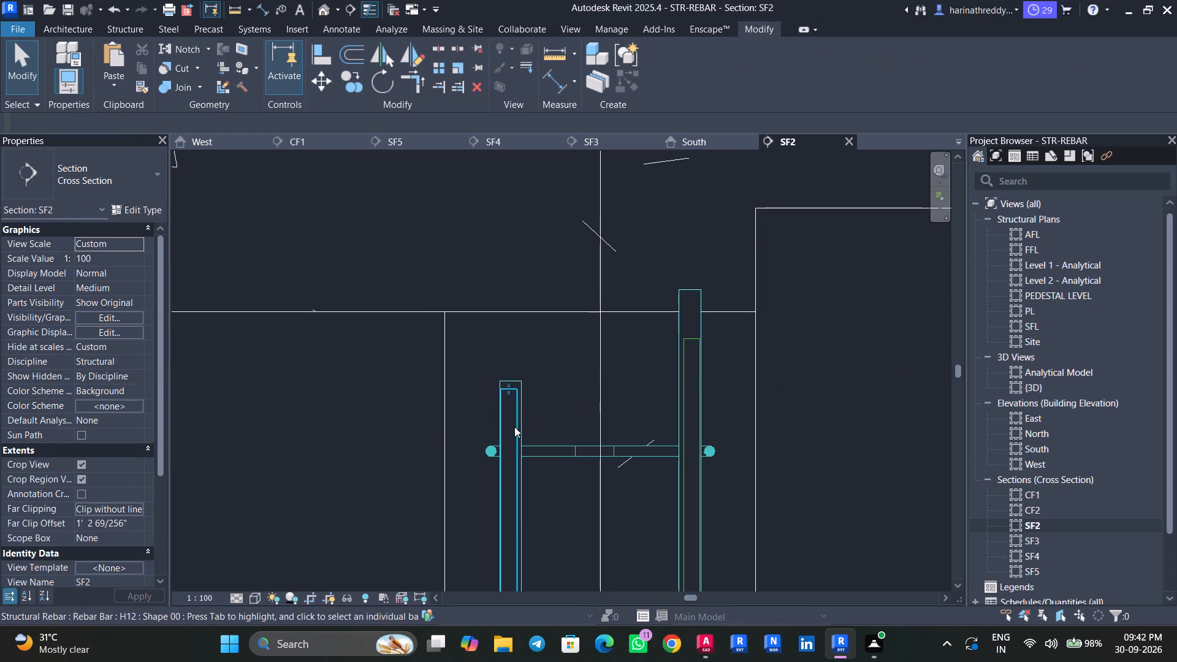
pyautogui.click(878, 421)
pyautogui.click(520, 379)
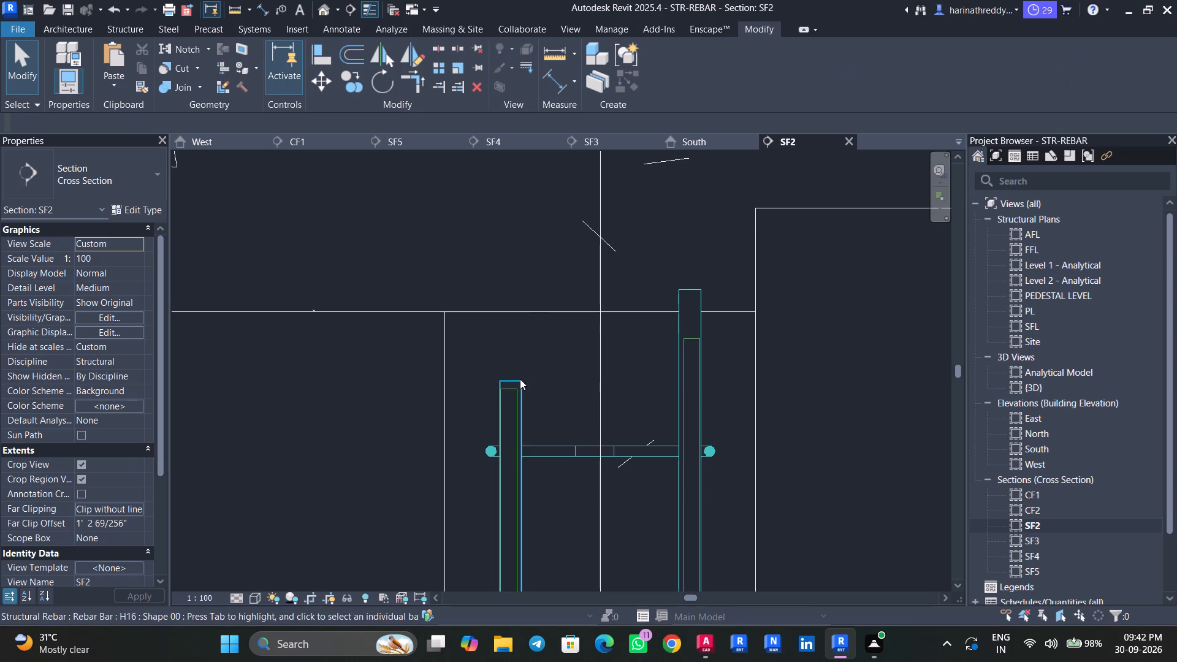
pyautogui.click(850, 389)
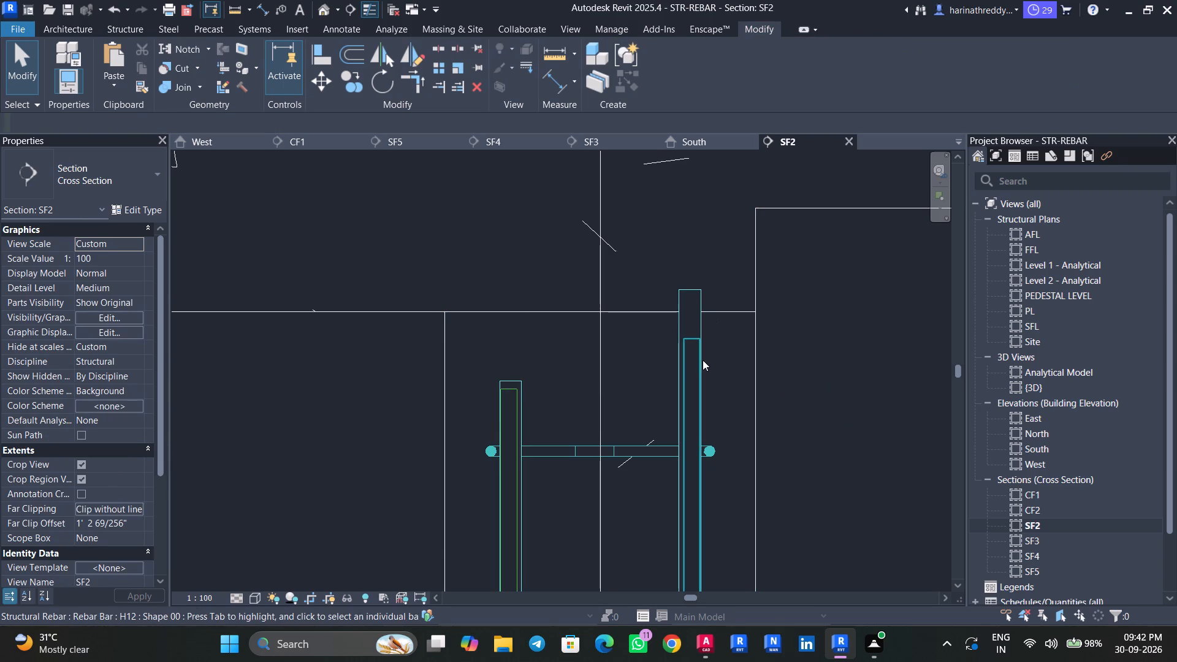
# Shorten the upper ends of the right H12 and H16 vertical bars to just above the first stirrup below the beam.
pyautogui.click(703, 360)
pyautogui.moveTo(693, 346); pyautogui.dragTo(693, 394)
pyautogui.click(696, 332)
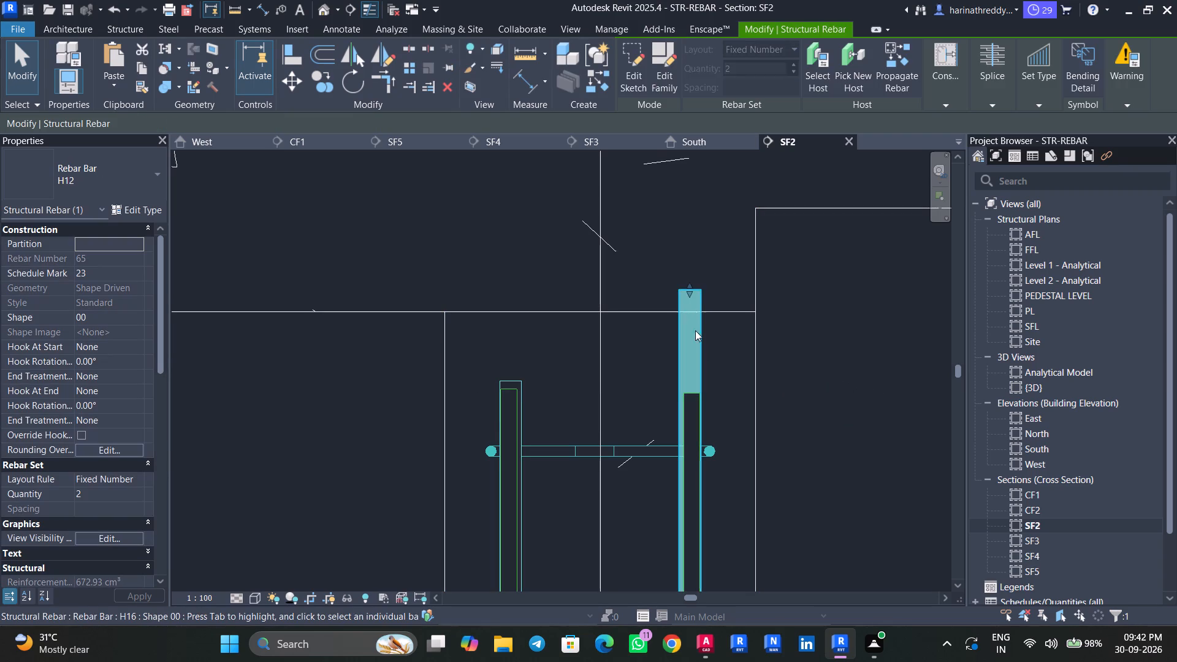
pyautogui.moveTo(688, 297); pyautogui.dragTo(701, 395)
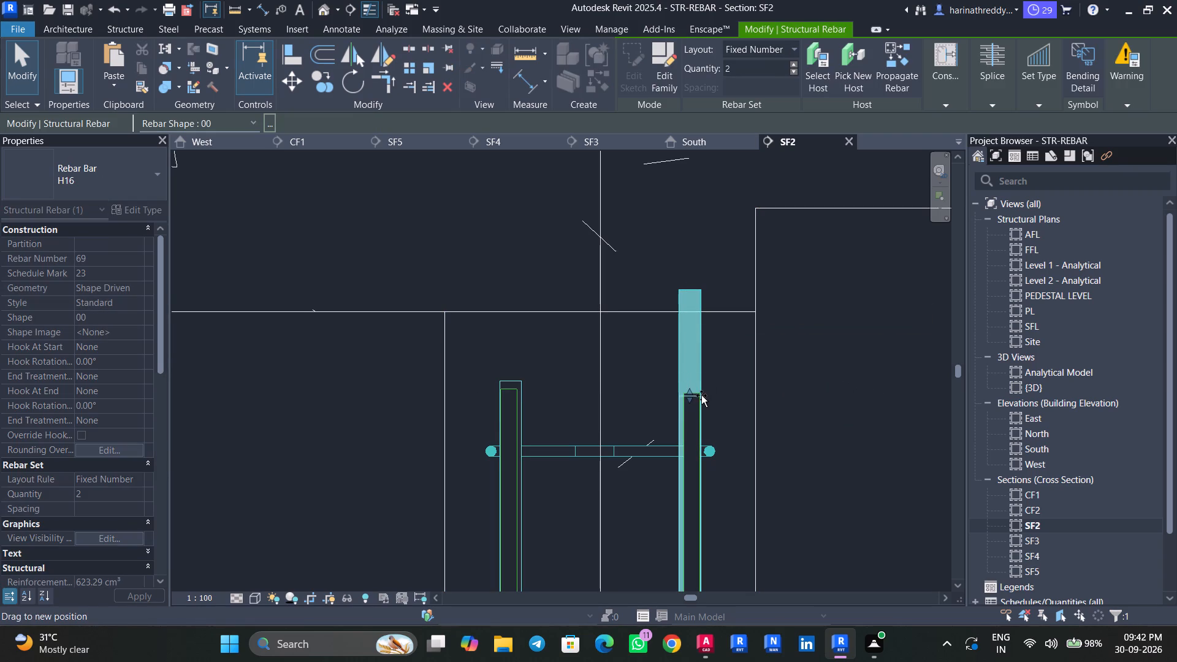
pyautogui.moveTo(701, 395); pyautogui.dragTo(700, 395)
pyautogui.click(842, 364)
# Extend the lower end of the right H12 vertical bar slightly closer to the footing's bottom mesh.
pyautogui.scroll(-8, 826, 371)
pyautogui.moveTo(825, 368); pyautogui.dragTo(663, 237, button='middle')
pyautogui.scroll(-2, 674, 308)
pyautogui.scroll(1, 674, 308)
pyautogui.scroll(-4, 674, 308)
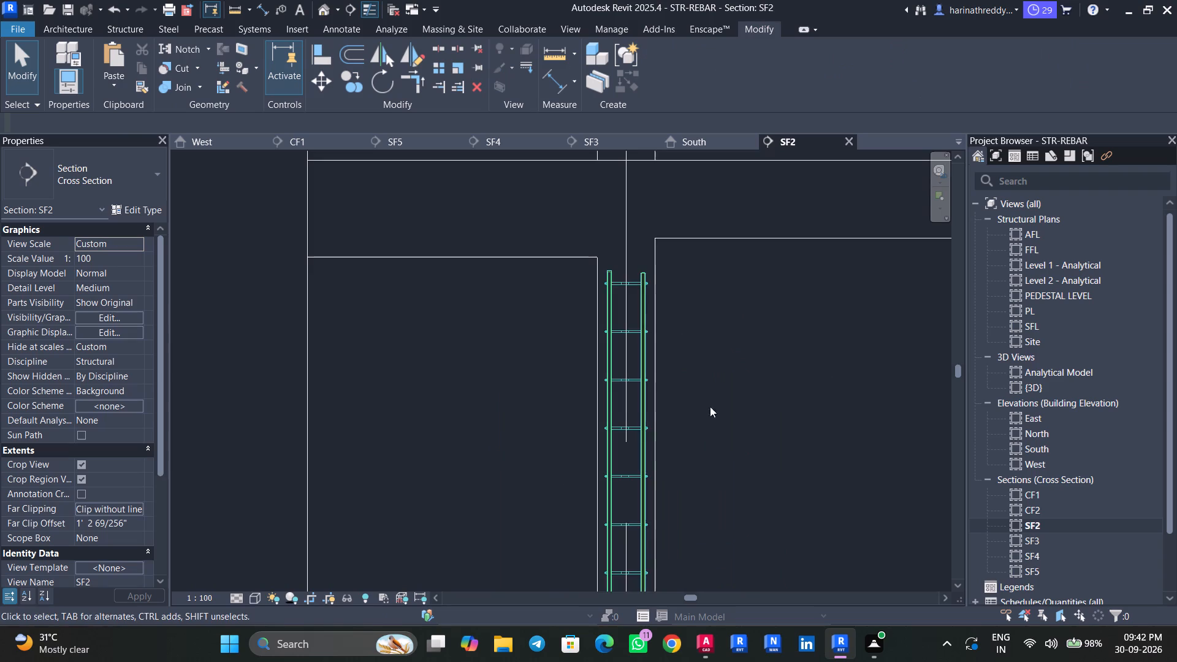
pyautogui.moveTo(708, 406); pyautogui.dragTo(623, 139, button='middle')
pyautogui.moveTo(623, 389); pyautogui.dragTo(628, 161, button='middle')
pyautogui.moveTo(592, 372); pyautogui.dragTo(593, 310, button='middle')
pyautogui.scroll(5, 574, 357)
pyautogui.click(565, 392)
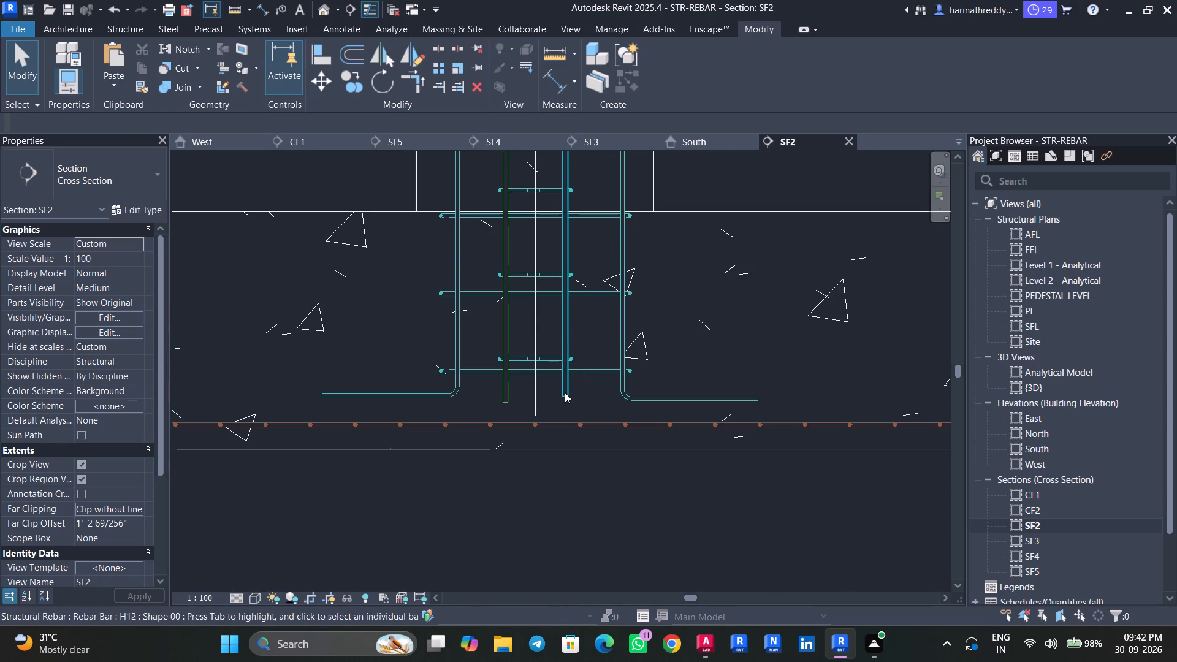
pyautogui.scroll(7, 563, 401)
pyautogui.moveTo(566, 397); pyautogui.dragTo(569, 410)
pyautogui.click(566, 405)
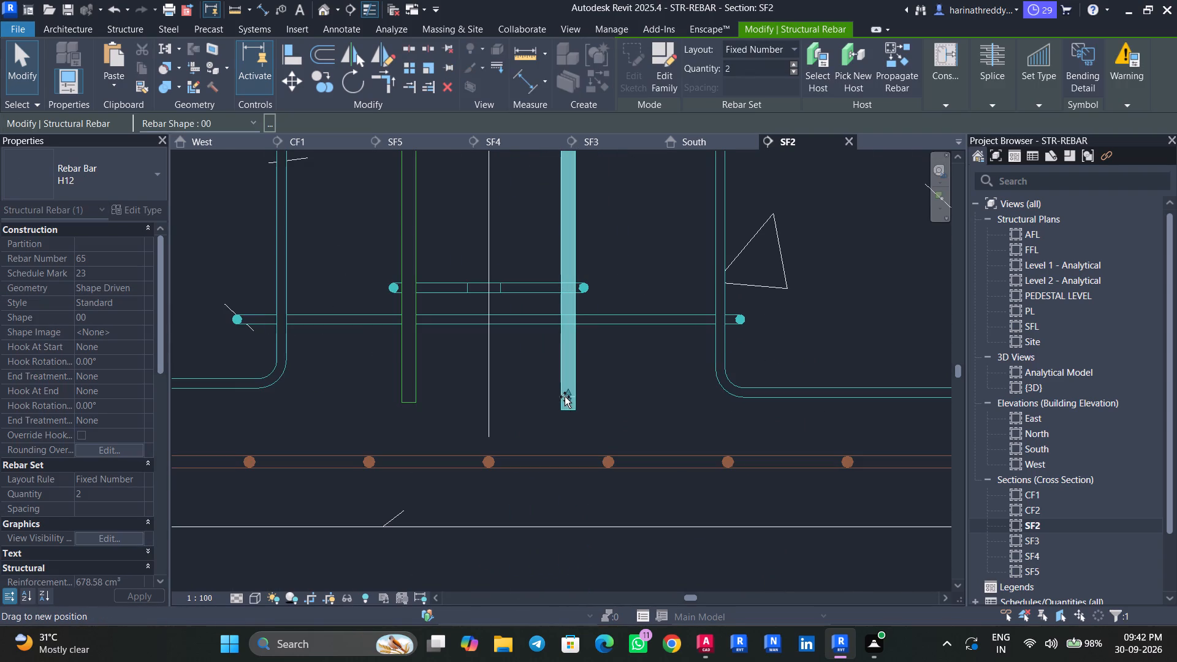
pyautogui.scroll(-4, 499, 368)
pyautogui.scroll(1, 499, 368)
pyautogui.scroll(-7, 502, 361)
pyautogui.moveTo(622, 259); pyautogui.dragTo(647, 501, button='middle')
pyautogui.scroll(-1, 634, 303)
pyautogui.moveTo(688, 297); pyautogui.dragTo(701, 452, button='middle')
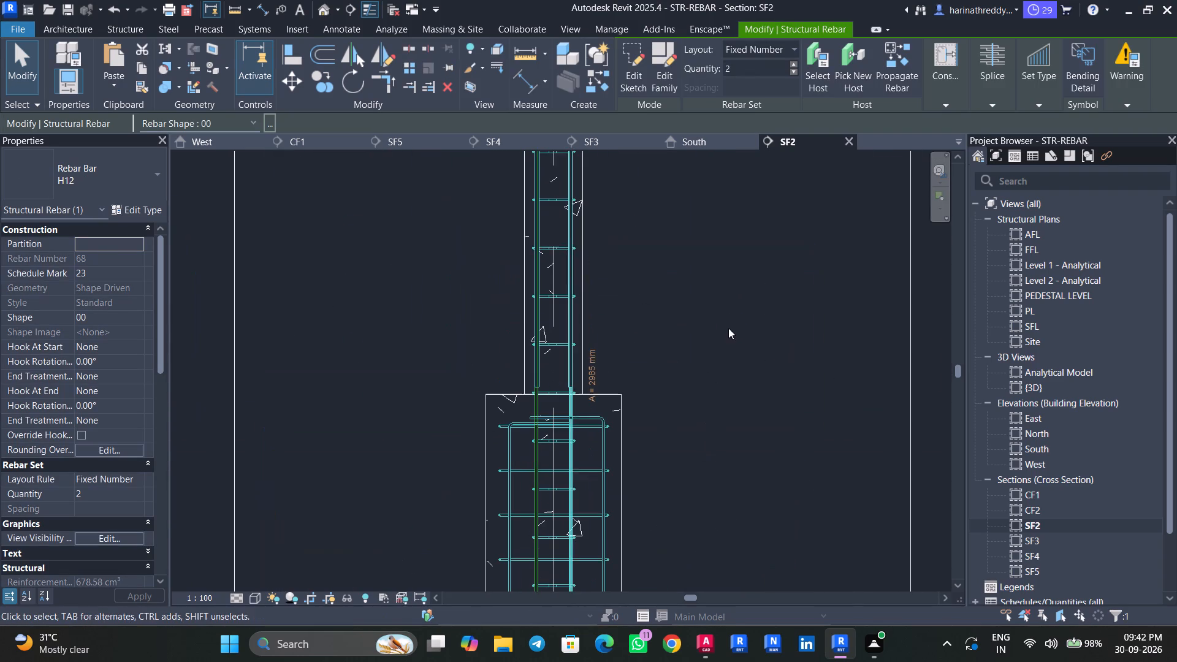
pyautogui.click(728, 318)
# Extend the lower end of the right H16 vertical bar from above the pedestal down to near the footing's bottom mesh.
pyautogui.scroll(3, 535, 237)
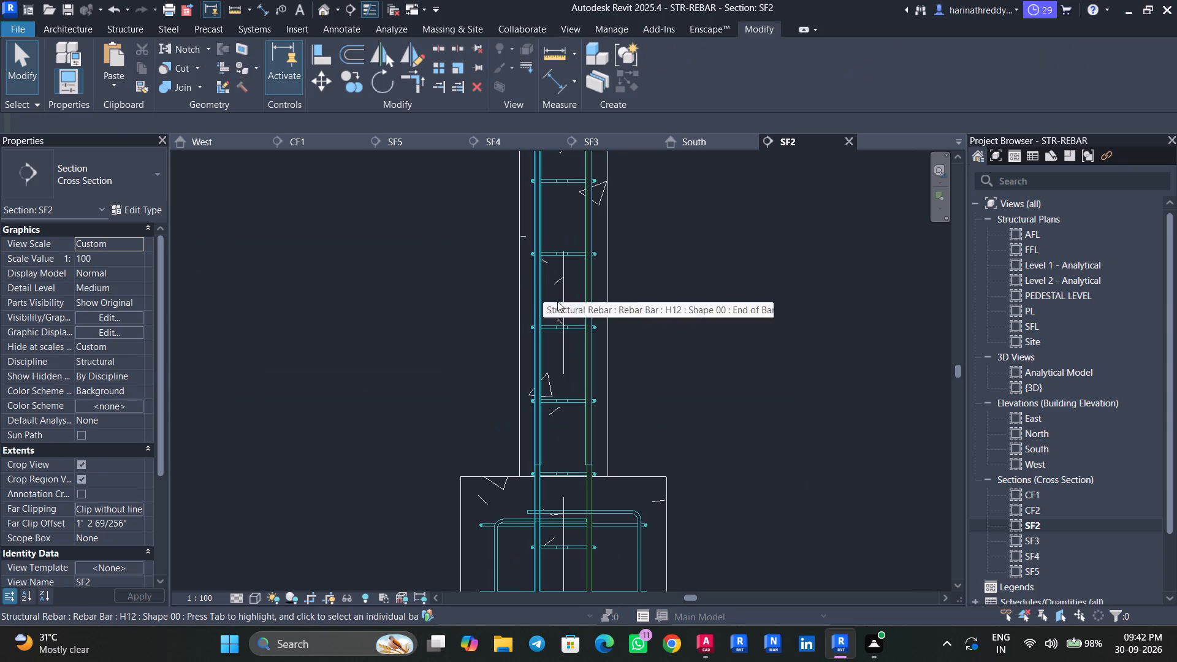
pyautogui.scroll(5, 587, 492)
pyautogui.click(595, 486)
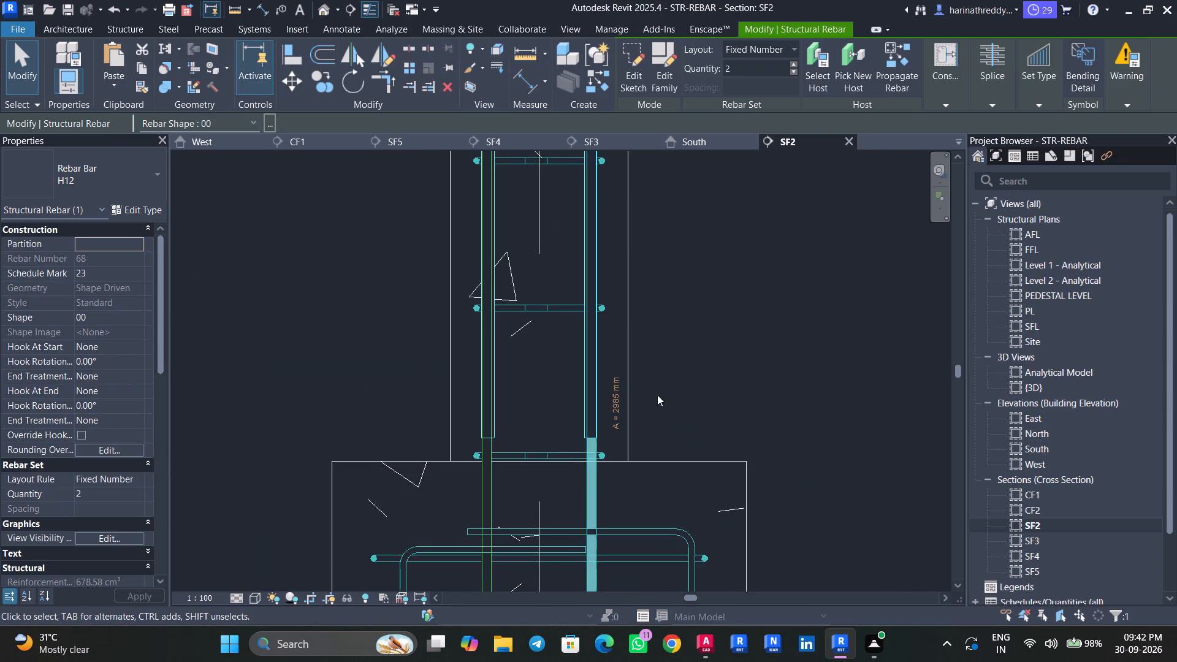
pyautogui.scroll(4, 665, 390)
pyautogui.scroll(-5, 665, 387)
pyautogui.click(714, 371)
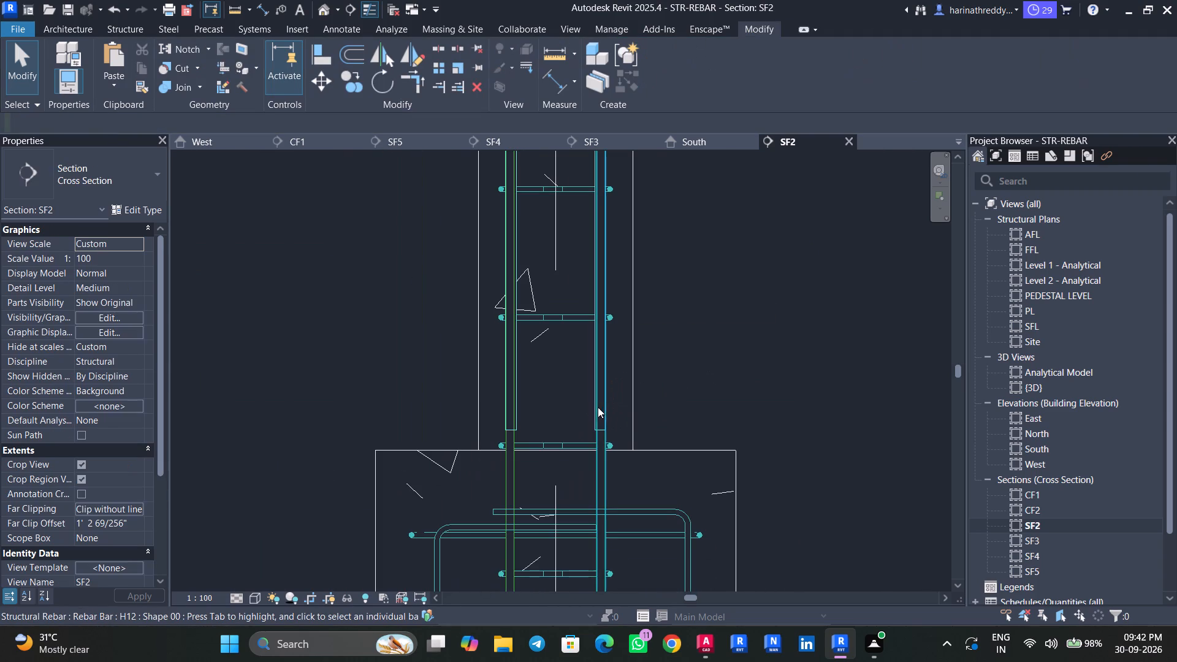
pyautogui.press('Tab')
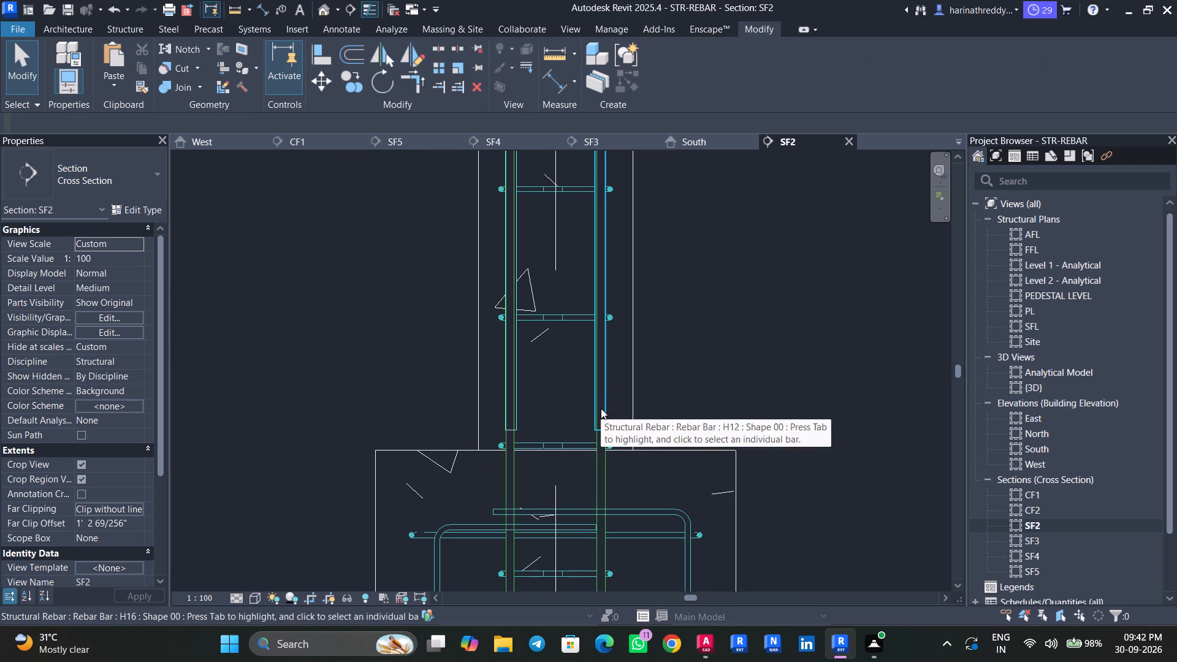
pyautogui.click(601, 408)
pyautogui.scroll(-3, 602, 439)
pyautogui.moveTo(646, 414); pyautogui.dragTo(505, 289, button='middle')
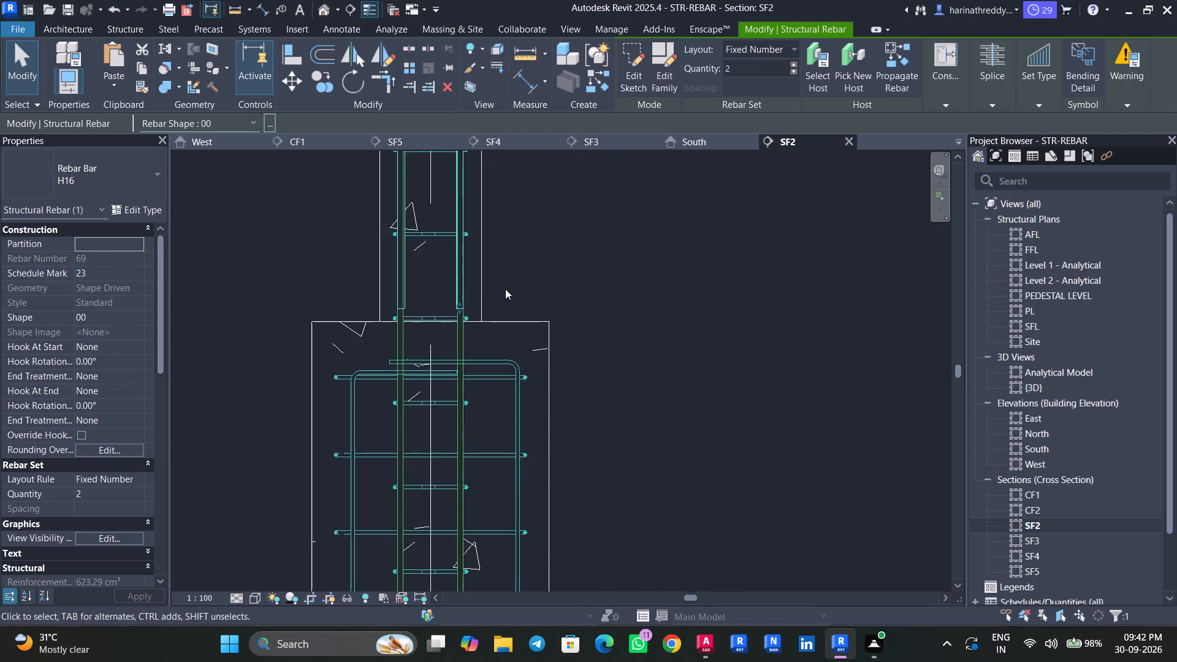
pyautogui.scroll(-2, 503, 292)
pyautogui.moveTo(505, 291); pyautogui.dragTo(531, 191, button='middle')
pyautogui.moveTo(495, 212); pyautogui.dragTo(495, 239)
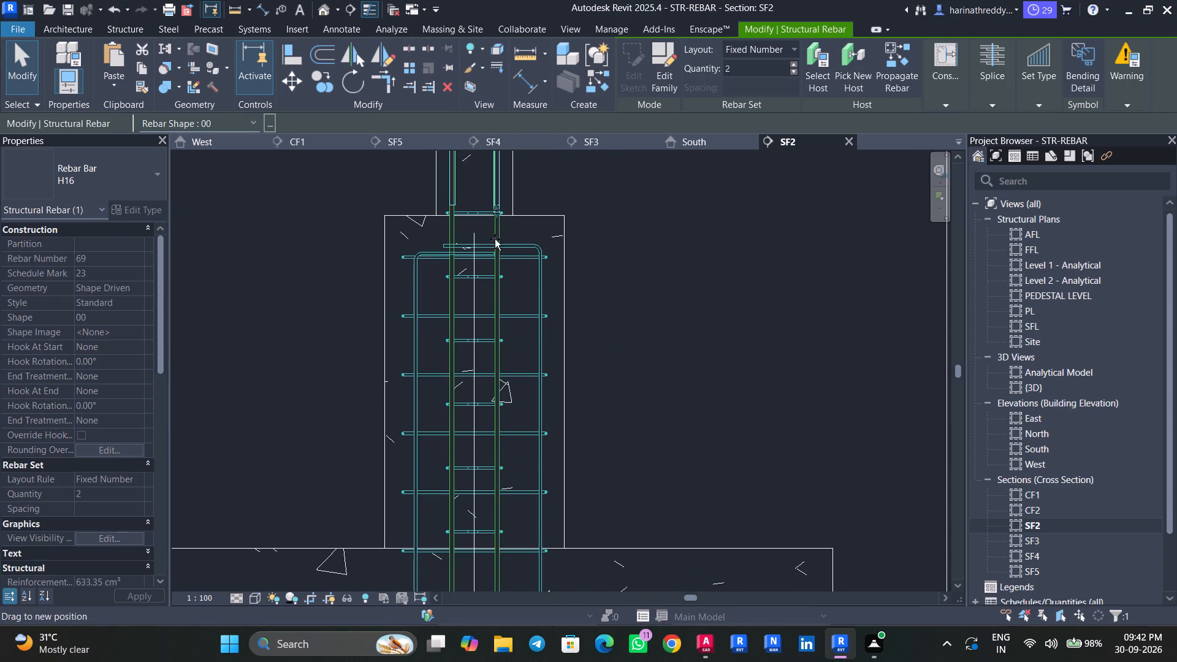
pyautogui.moveTo(495, 239); pyautogui.dragTo(508, 560)
pyautogui.moveTo(514, 542); pyautogui.dragTo(524, 368, button='middle')
pyautogui.scroll(2, 502, 435)
pyautogui.scroll(-1, 502, 435)
pyautogui.scroll(1, 502, 435)
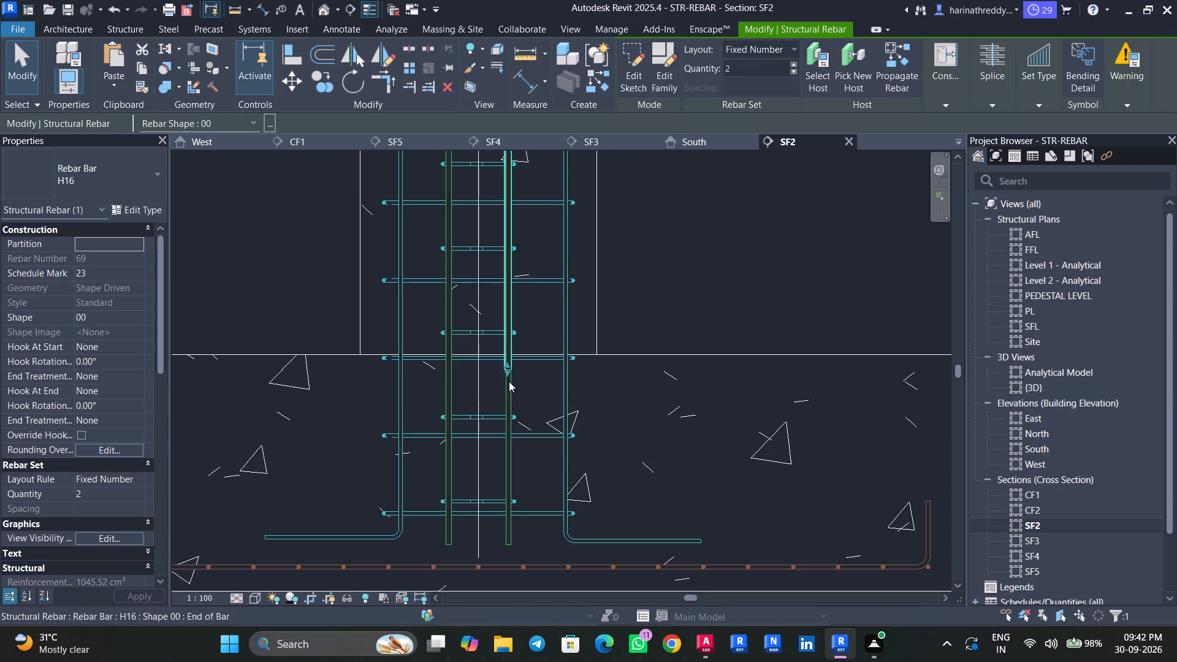
pyautogui.moveTo(506, 373); pyautogui.dragTo(517, 542)
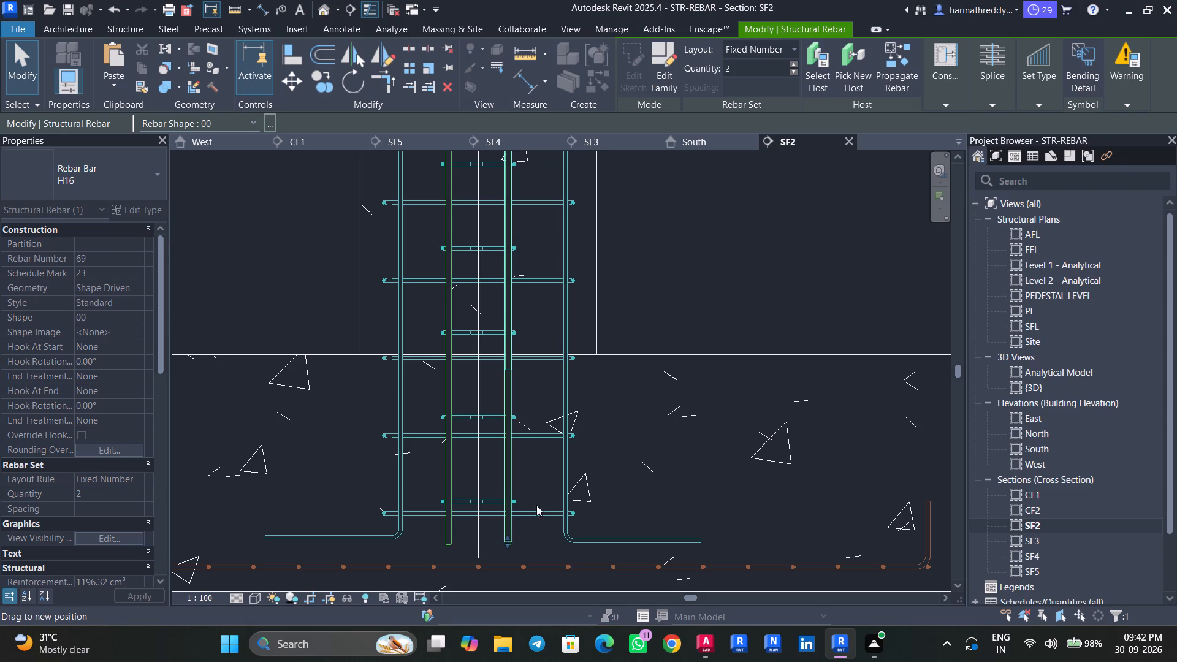
pyautogui.scroll(-4, 611, 392)
pyautogui.moveTo(669, 261); pyautogui.dragTo(680, 375)
# Extend the lower end of the left H16 vertical bar from above the pedestal down to near the footing's bottom mesh.
pyautogui.scroll(4, 530, 237)
pyautogui.moveTo(528, 270); pyautogui.dragTo(595, 542, button='middle')
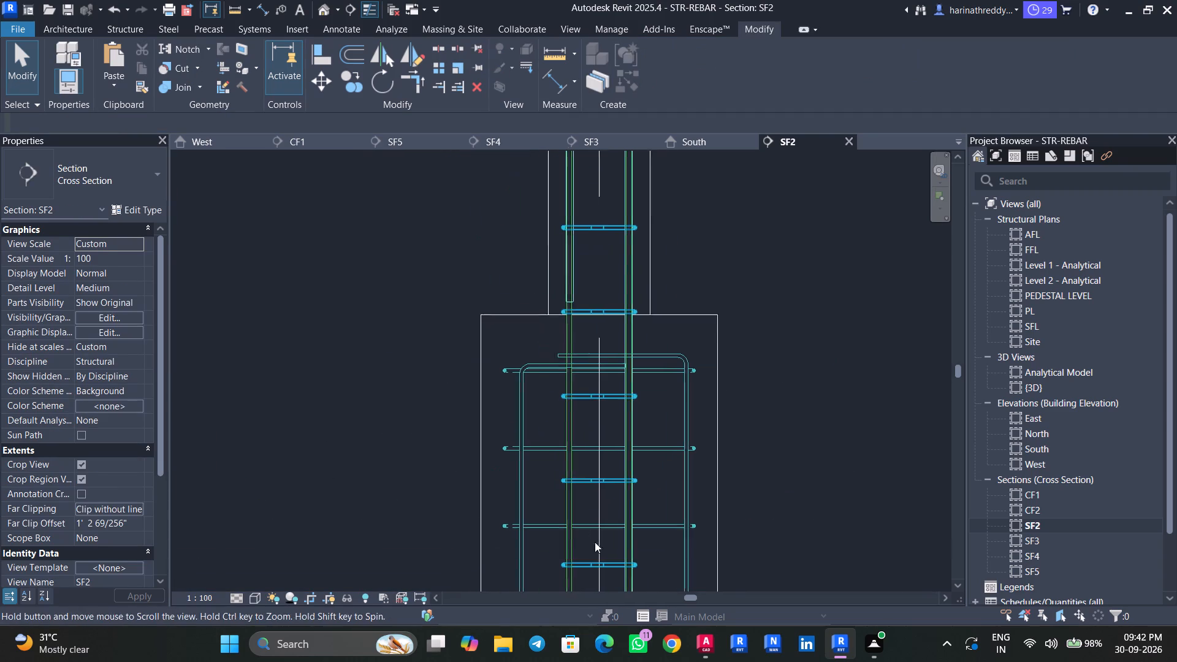
pyautogui.moveTo(595, 542); pyautogui.dragTo(588, 567, button='middle')
pyautogui.press('Tab')
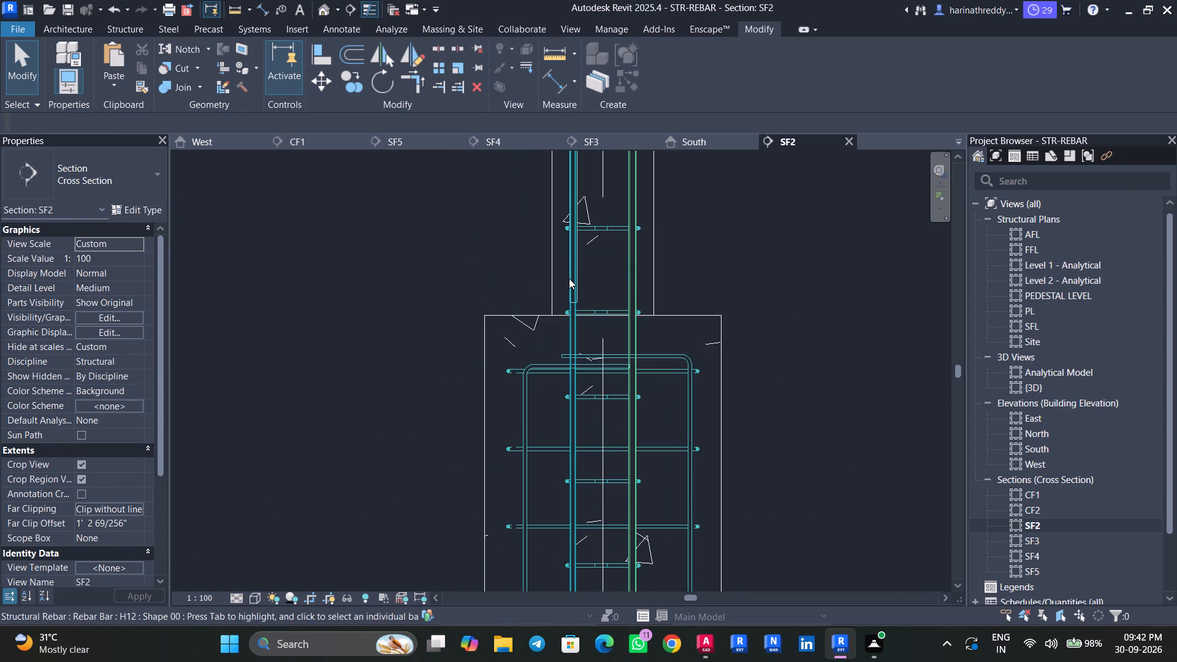
pyautogui.click(569, 278)
pyautogui.moveTo(570, 305); pyautogui.dragTo(581, 447)
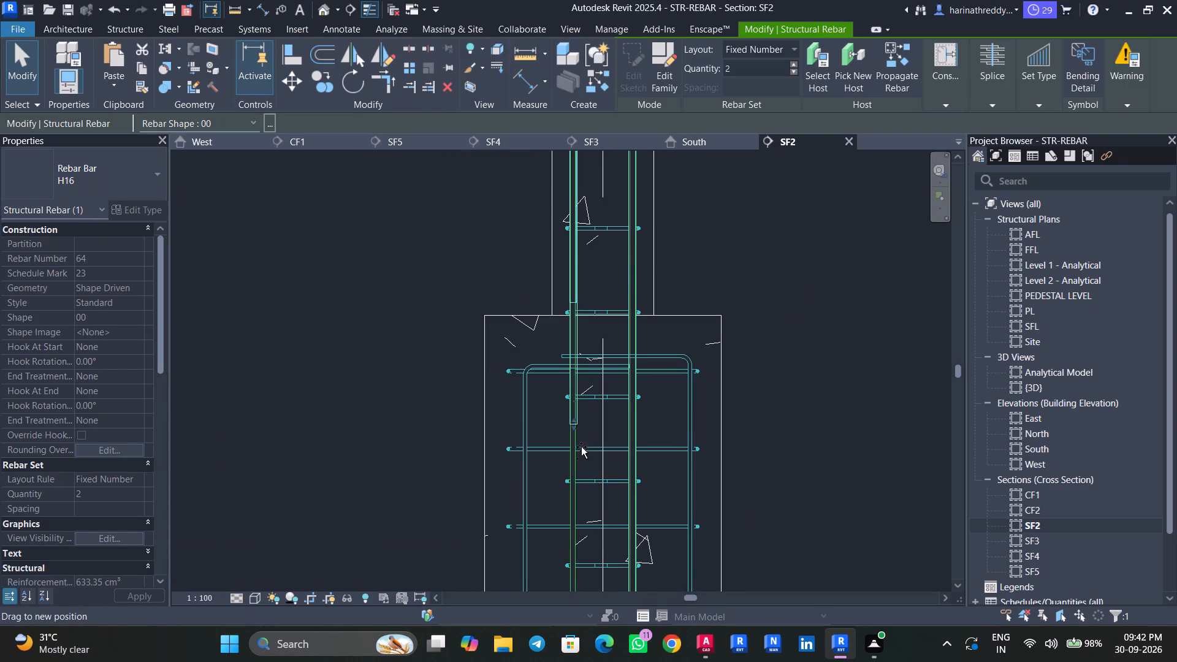
pyautogui.moveTo(581, 447); pyautogui.dragTo(581, 466)
pyautogui.moveTo(600, 451); pyautogui.dragTo(581, 186, button='middle')
pyautogui.moveTo(554, 203); pyautogui.dragTo(555, 491)
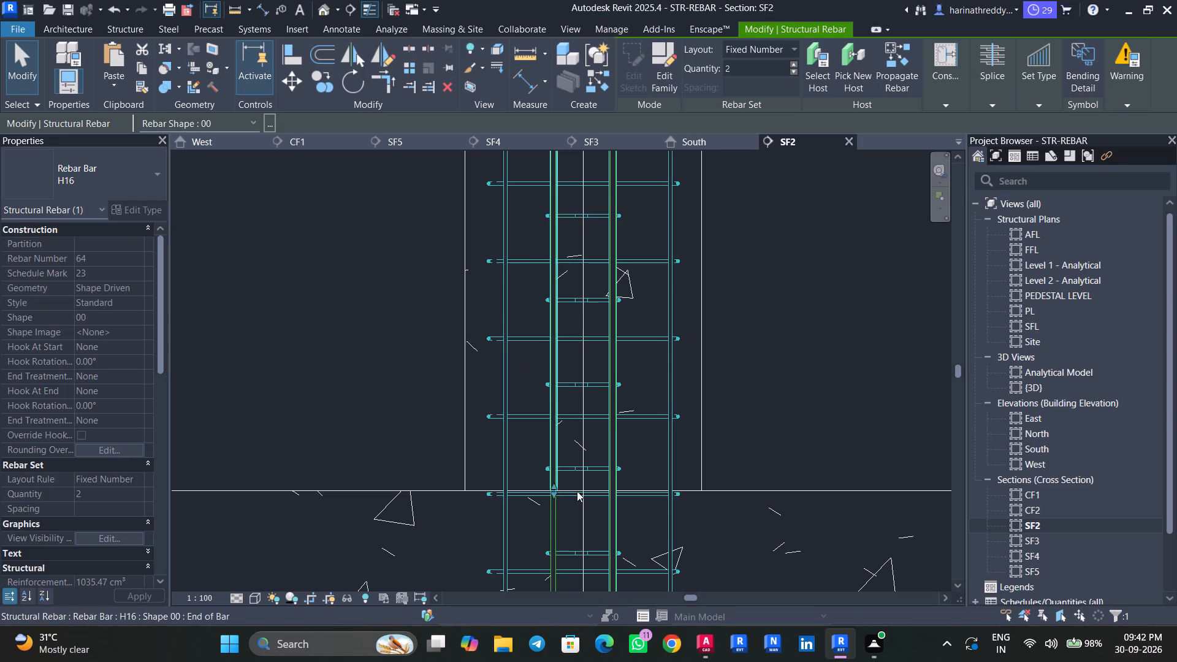
pyautogui.moveTo(577, 491); pyautogui.dragTo(576, 208, button='middle')
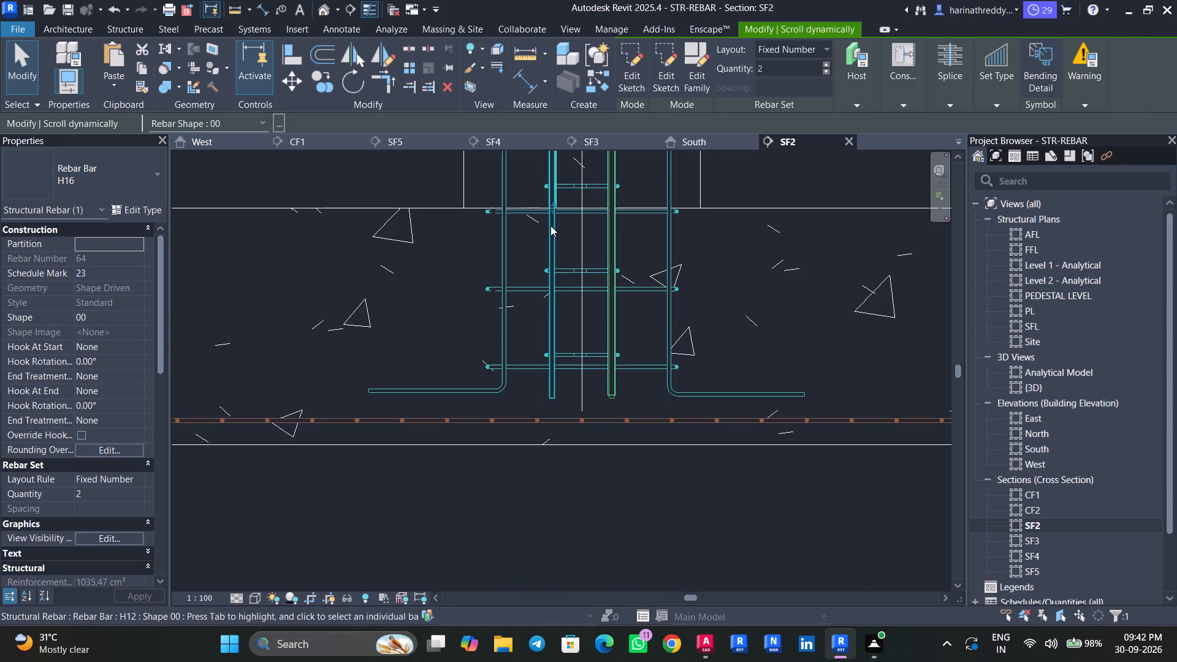
pyautogui.moveTo(553, 215); pyautogui.dragTo(559, 397)
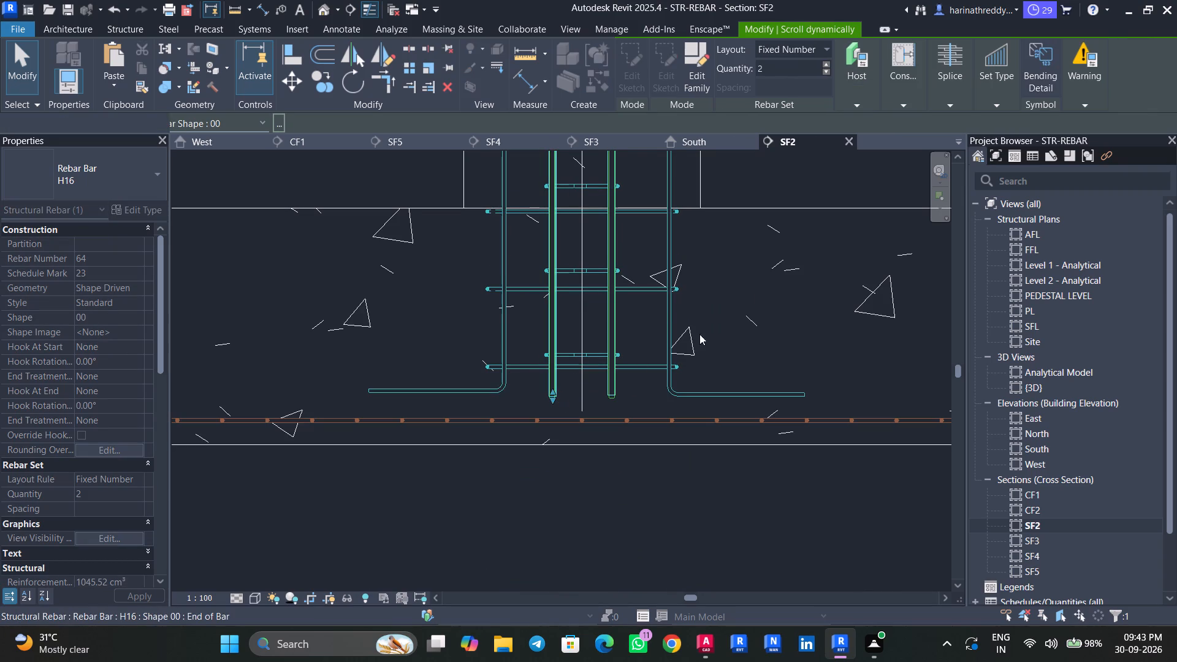
pyautogui.scroll(-3, 760, 295)
pyautogui.moveTo(756, 173); pyautogui.dragTo(674, 520, button='middle')
pyautogui.click(708, 363)
# Select all instances of the H12 rebar and make them unobscured in the {3D} view.
pyautogui.scroll(3, 519, 232)
pyautogui.scroll(-1, 519, 232)
pyautogui.scroll(2, 519, 232)
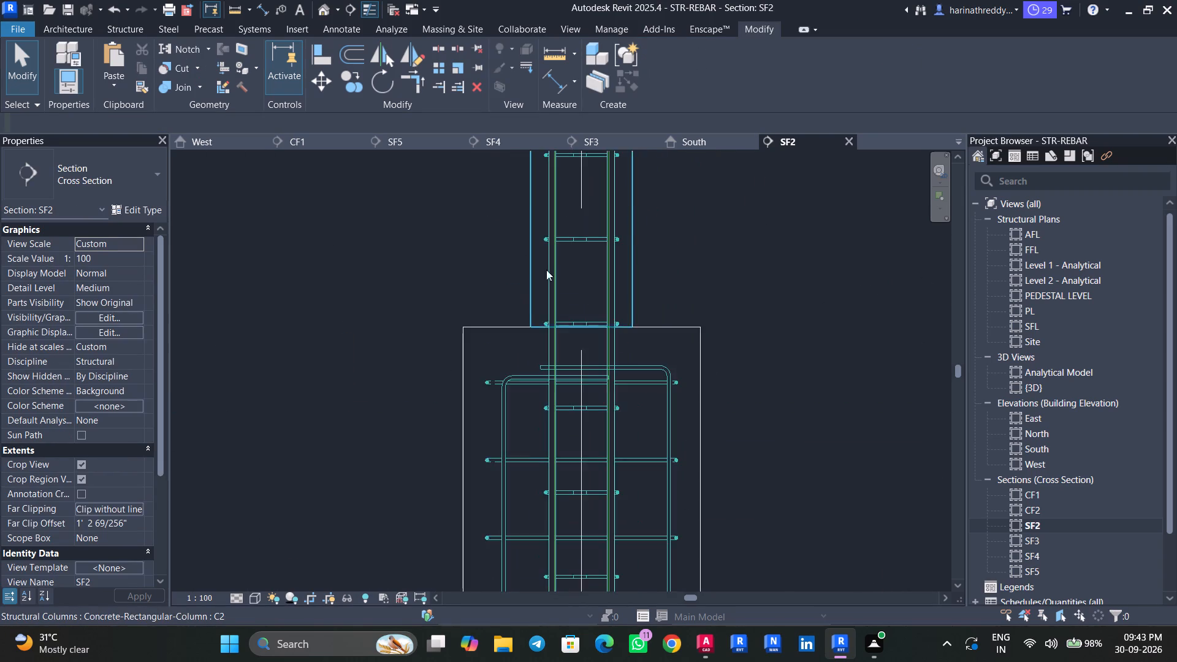
pyautogui.scroll(3, 546, 270)
pyautogui.scroll(-8, 535, 292)
pyautogui.moveTo(556, 267); pyautogui.dragTo(567, 463, button='middle')
pyautogui.moveTo(680, 256); pyautogui.dragTo(671, 532, button='middle')
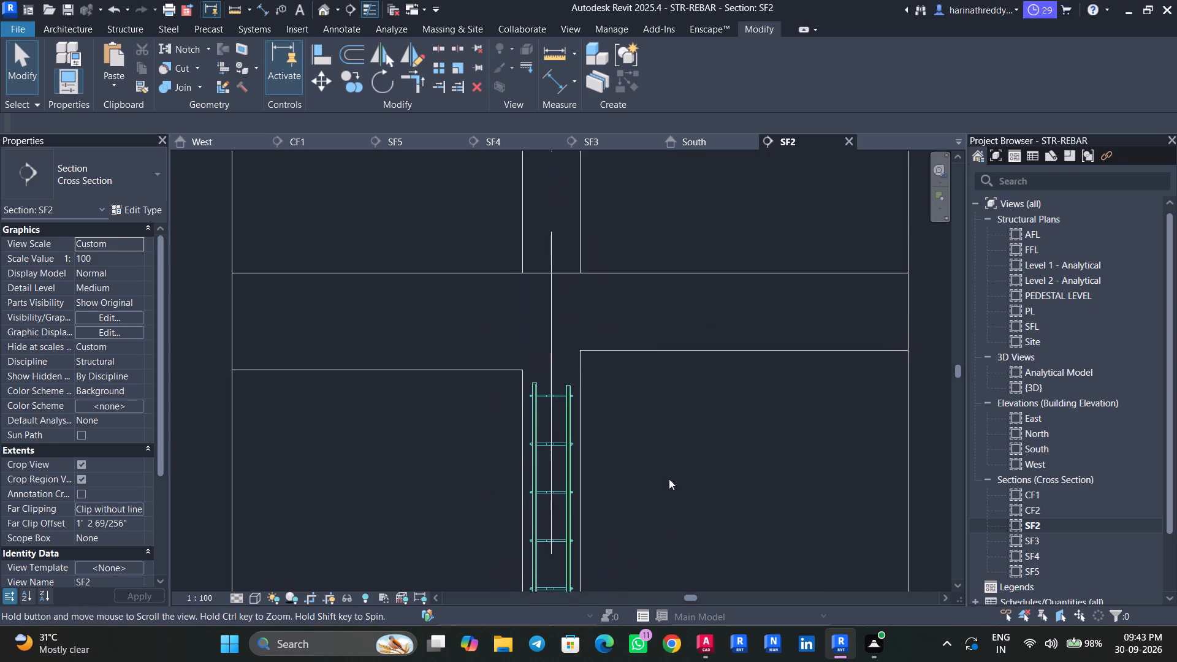
pyautogui.scroll(13, 552, 392)
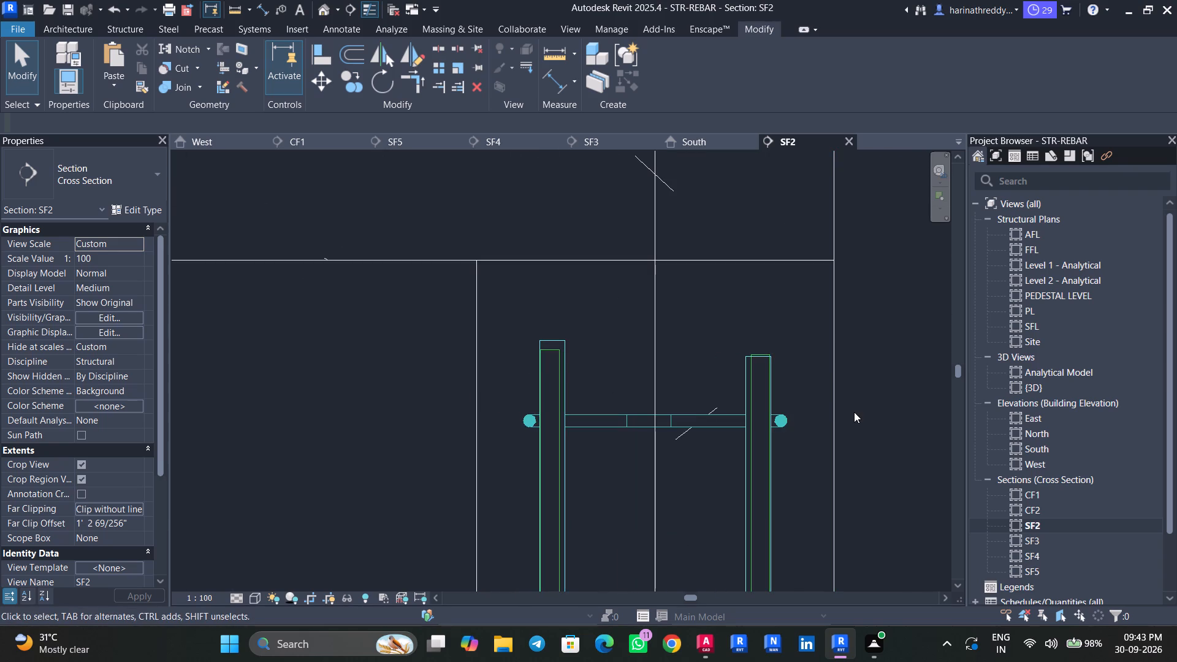
pyautogui.scroll(-3, 854, 412)
pyautogui.moveTo(853, 412); pyautogui.dragTo(636, 265, button='middle')
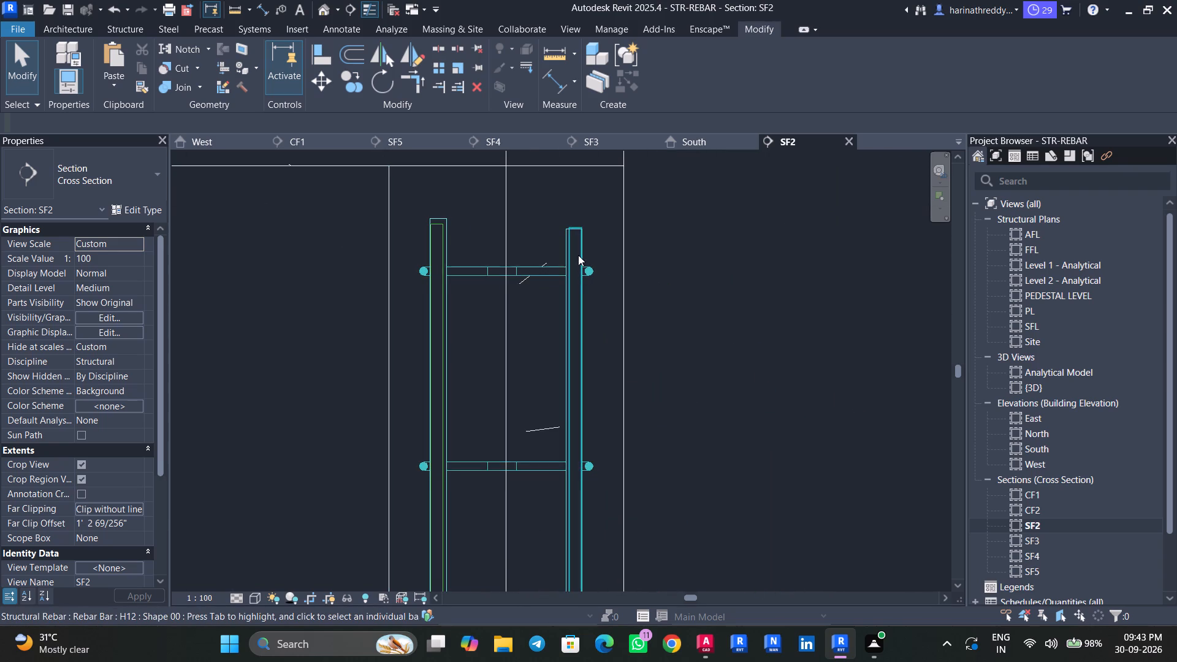
pyautogui.click(577, 250)
pyautogui.write('SA')
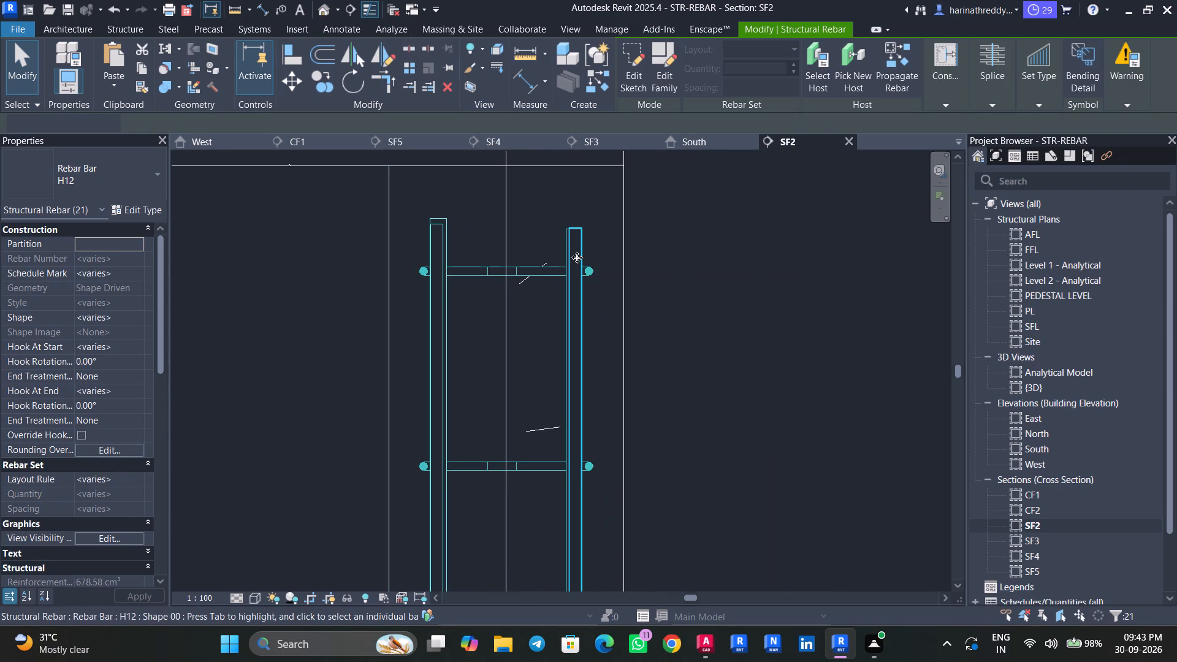
pyautogui.click(105, 540)
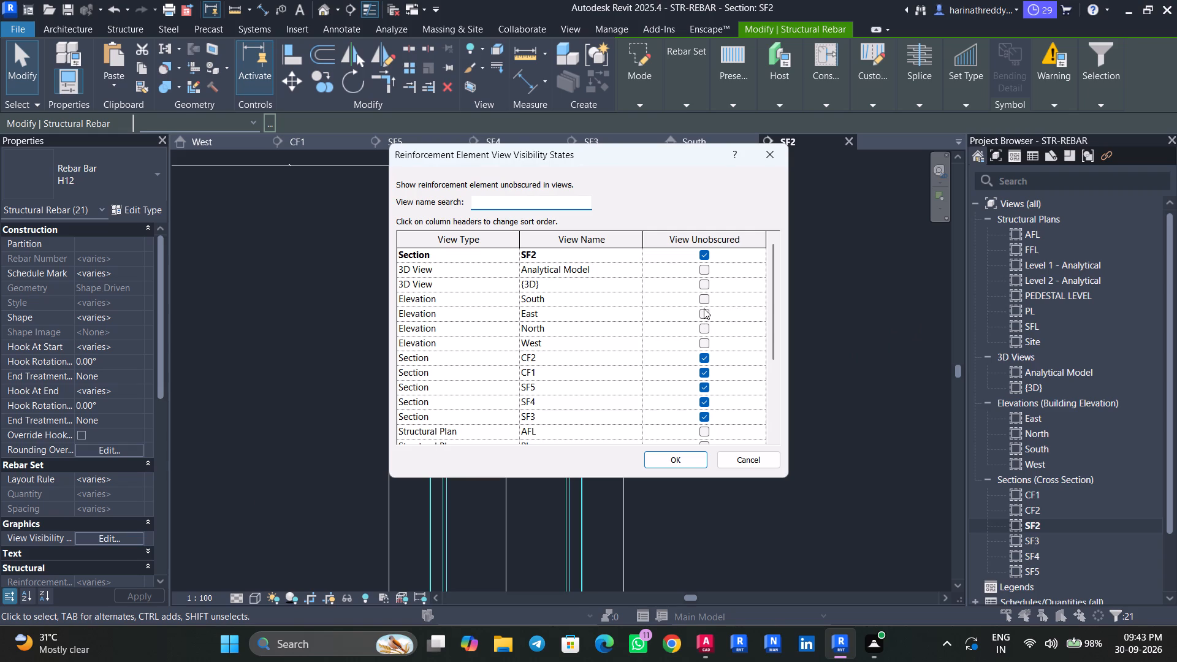
pyautogui.click(705, 283)
pyautogui.click(666, 465)
pyautogui.click(780, 446)
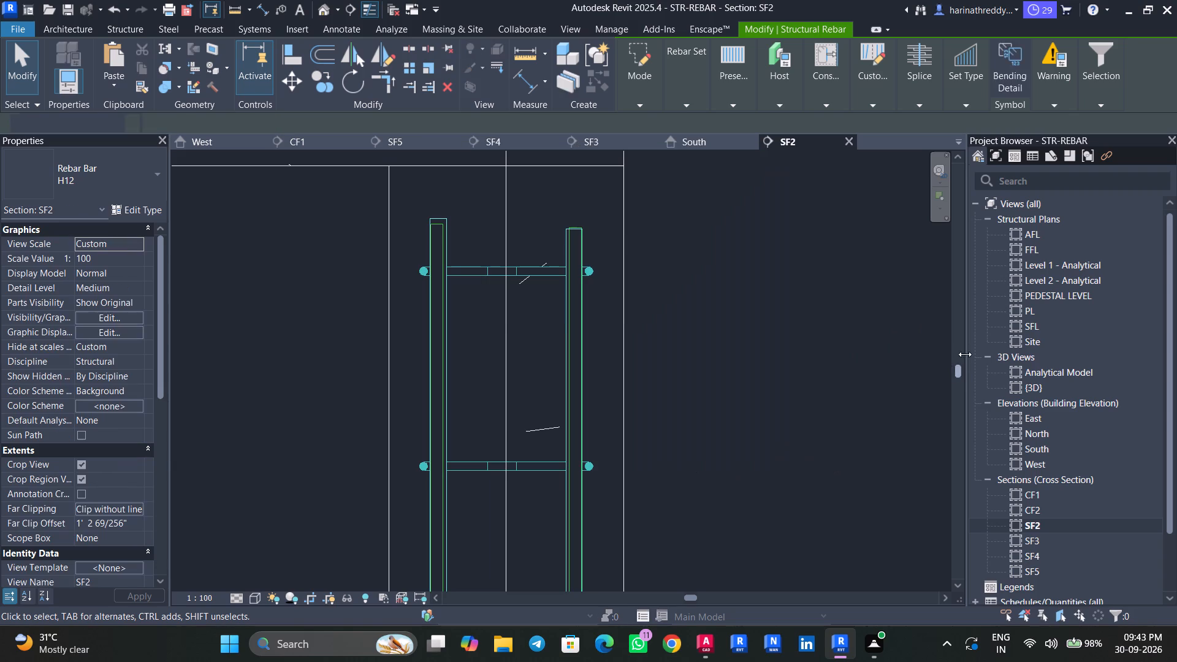
# Select all instances of the H8 stirrups and check their unobscured-view settings for the {3D} view.
pyautogui.click(495, 273)
pyautogui.write('SA')
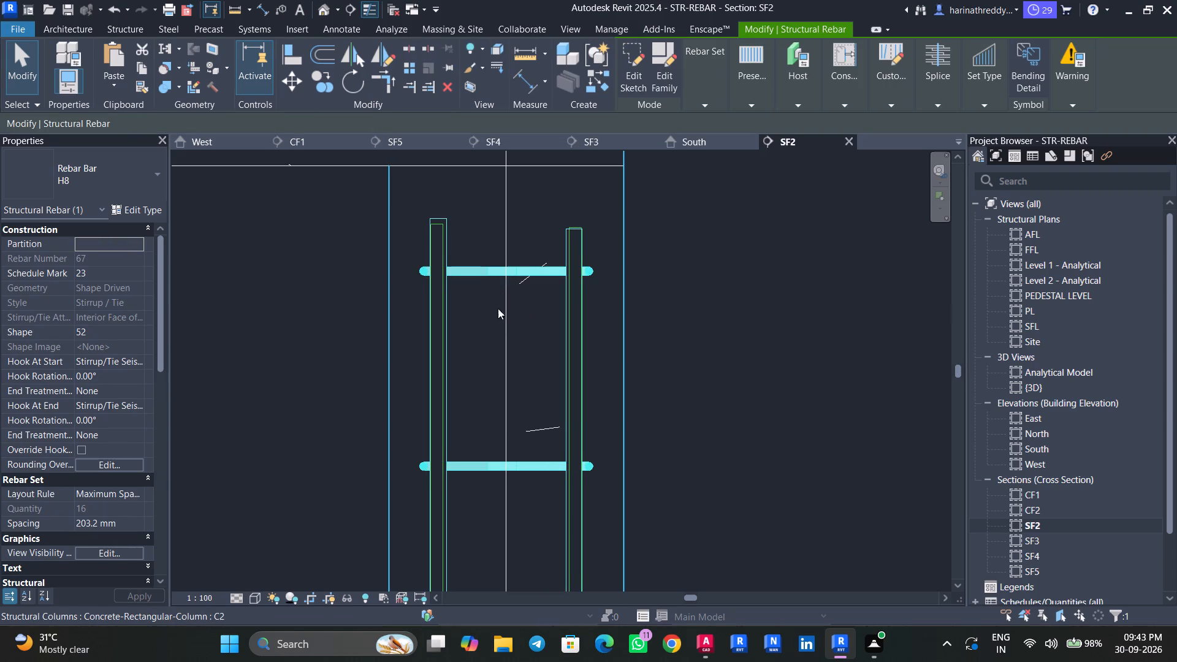
pyautogui.click(116, 540)
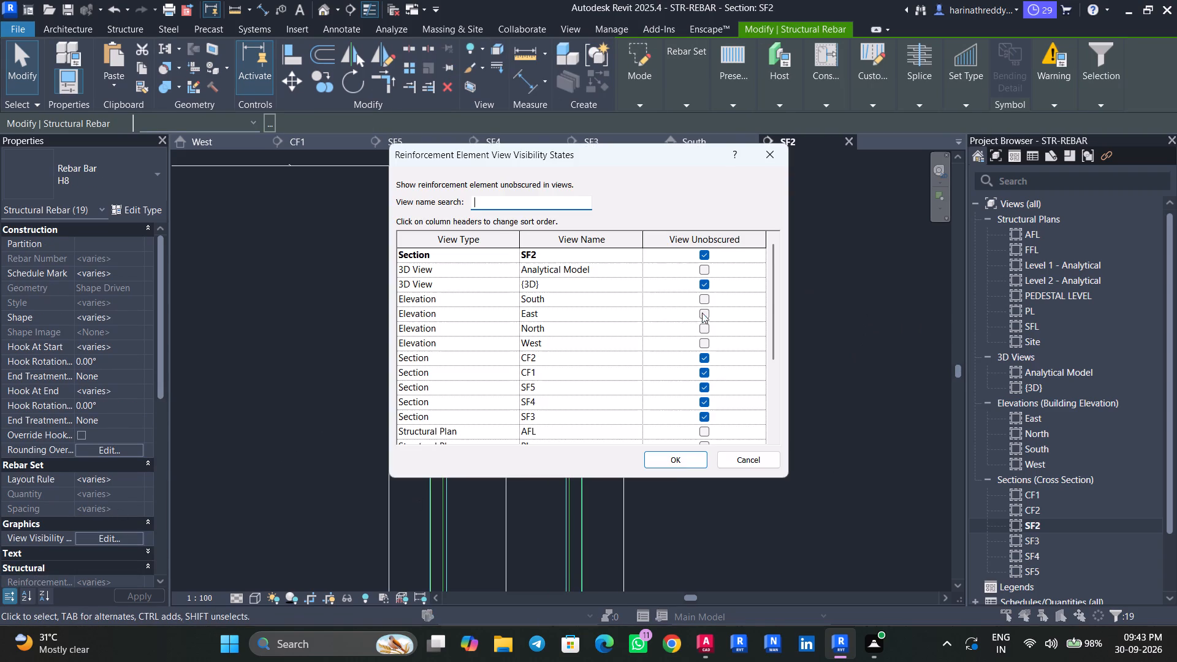
pyautogui.click(677, 462)
pyautogui.click(844, 390)
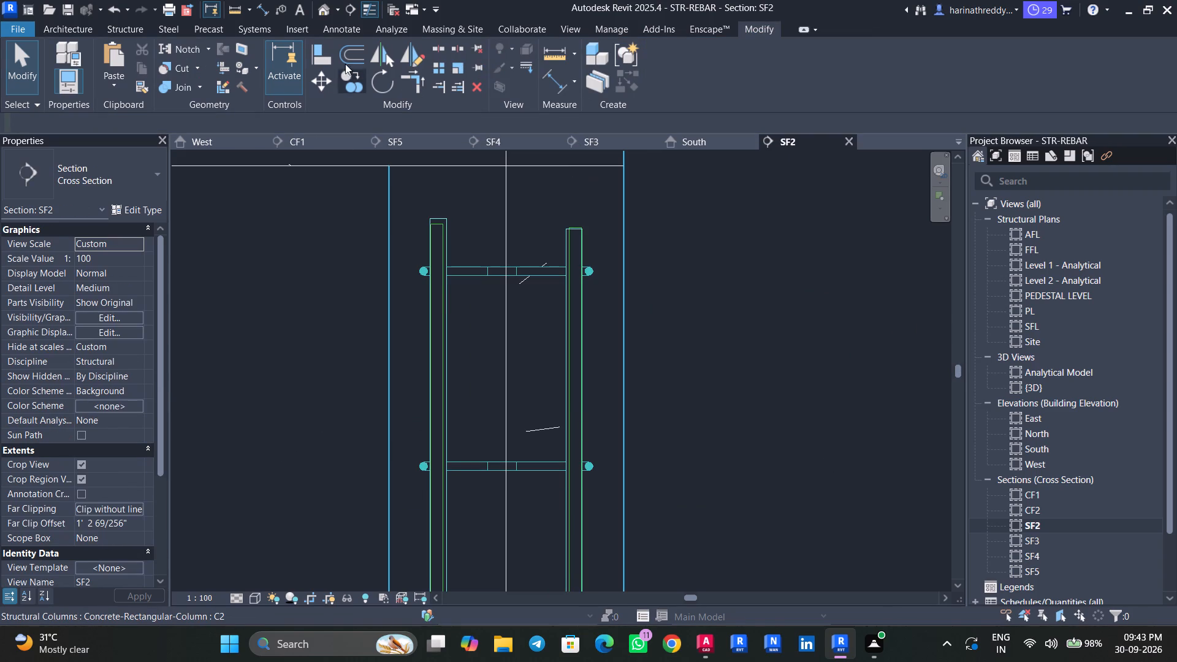
# Open the {3D} view and examine the vertical bars and stirrups from the footing meshes up to the beams.
pyautogui.click(326, 17)
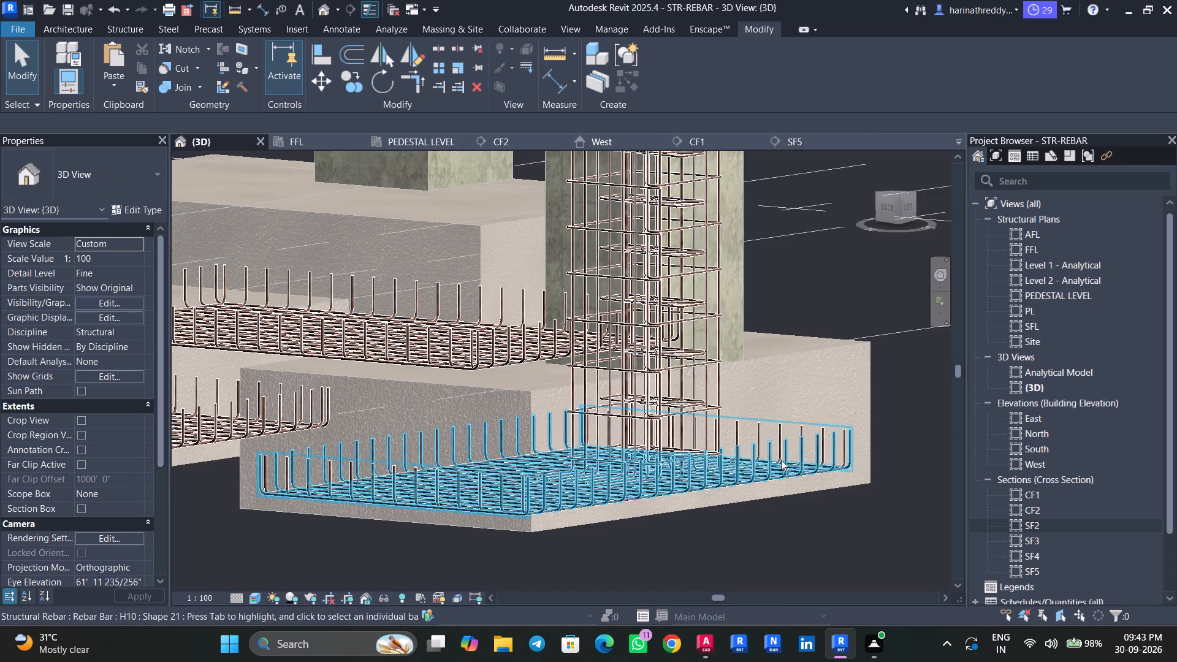
pyautogui.scroll(-15, 781, 460)
pyautogui.scroll(10, 312, 468)
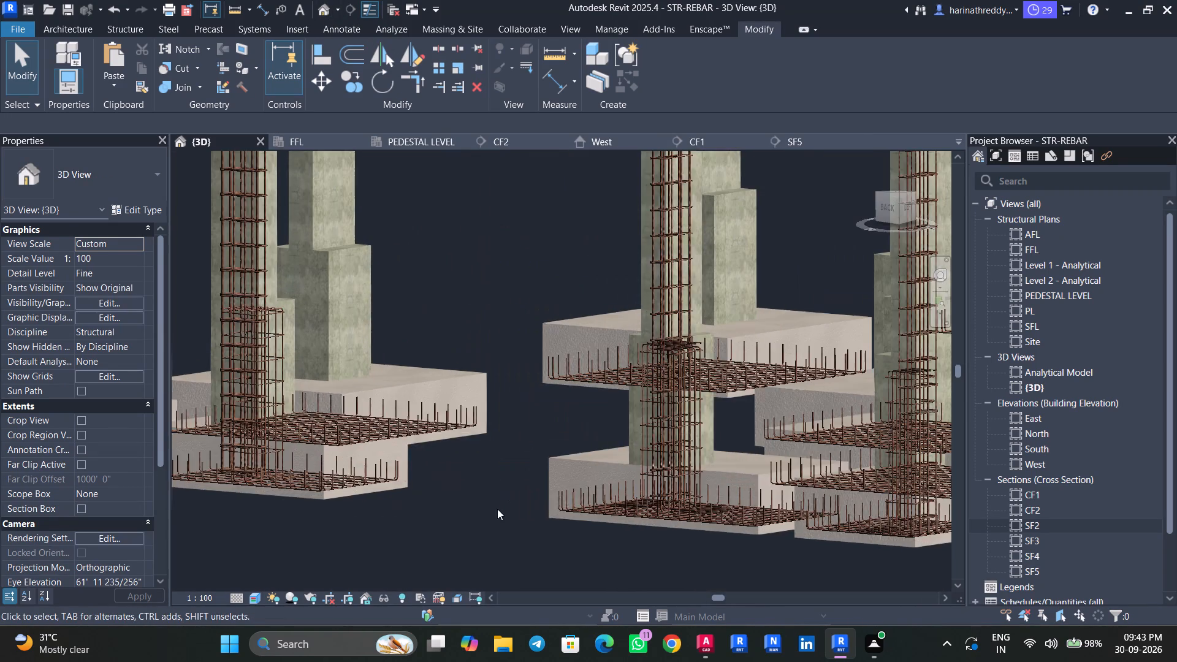
pyautogui.moveTo(537, 447); pyautogui.dragTo(425, 491, button='middle')
pyautogui.scroll(4, 479, 414)
pyautogui.moveTo(470, 424); pyautogui.dragTo(351, 507, button='middle')
pyautogui.scroll(4, 544, 204)
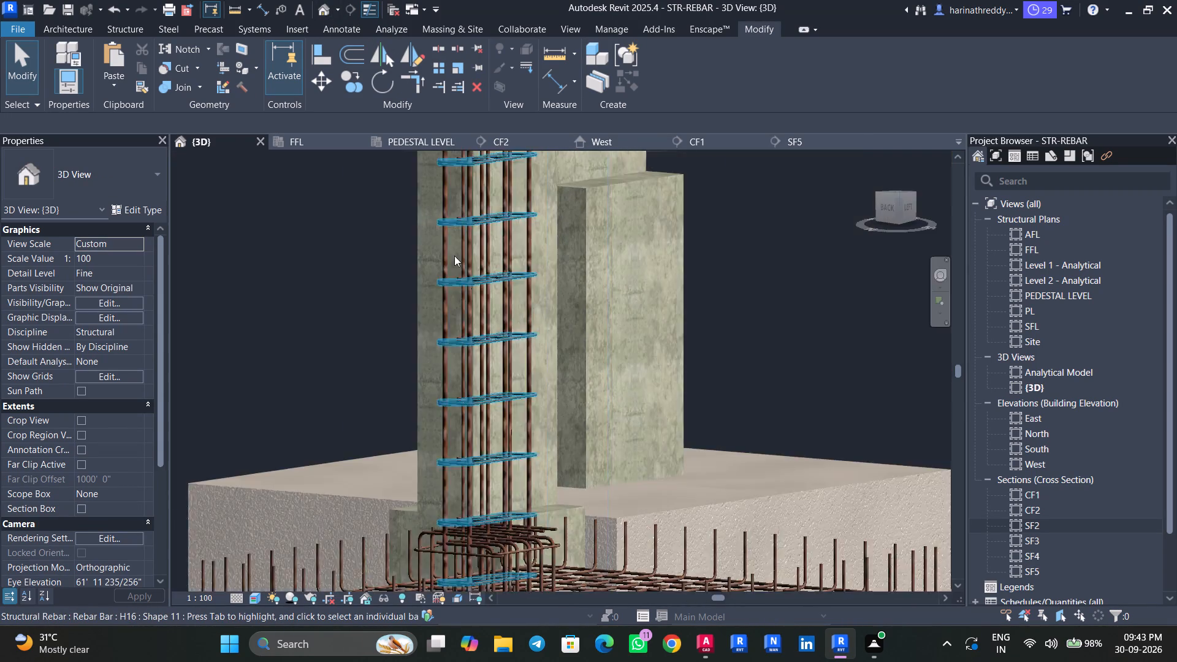
pyautogui.scroll(4, 454, 256)
pyautogui.moveTo(504, 215); pyautogui.dragTo(484, 343, button='middle')
pyautogui.scroll(5, 535, 256)
pyautogui.scroll(-8, 497, 318)
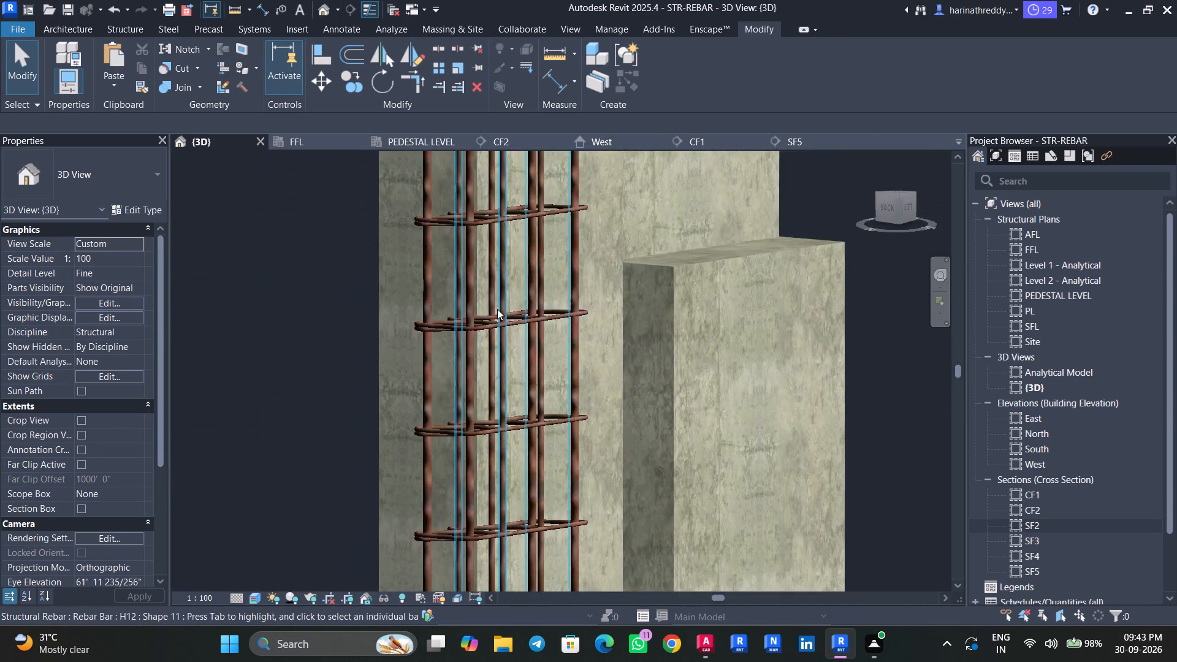
pyautogui.scroll(-9, 497, 309)
pyautogui.moveTo(519, 366); pyautogui.dragTo(503, 494, button='middle')
pyautogui.scroll(-1, 516, 343)
pyautogui.scroll(10, 462, 336)
pyautogui.scroll(-1, 533, 366)
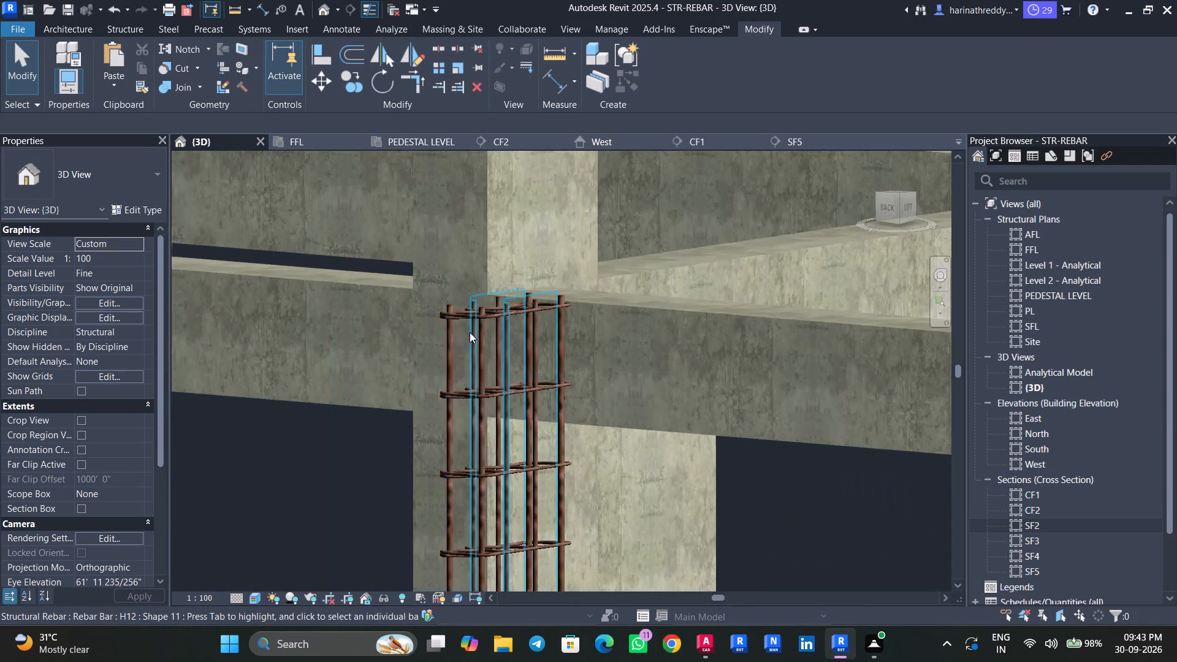
pyautogui.scroll(-3, 468, 317)
pyautogui.scroll(1, 468, 317)
pyautogui.scroll(-13, 468, 317)
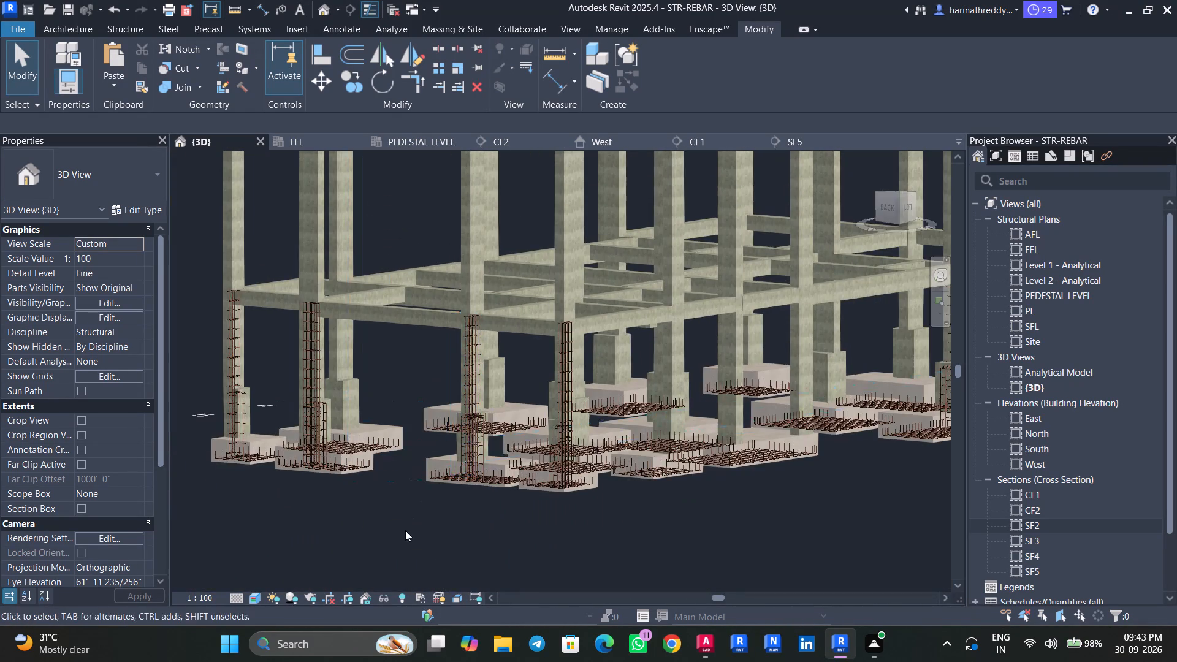
pyautogui.moveTo(403, 536); pyautogui.dragTo(397, 462, button='middle')
pyautogui.scroll(15, 470, 424)
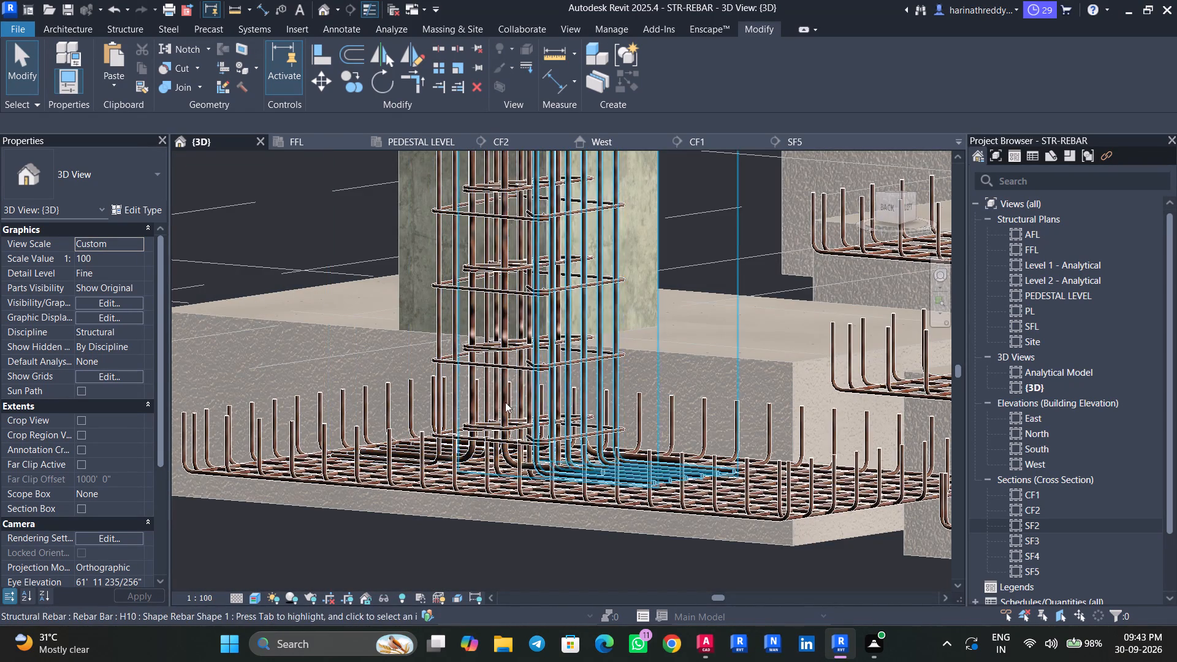
pyautogui.scroll(3, 519, 248)
pyautogui.moveTo(519, 259); pyautogui.dragTo(497, 429, button='middle')
pyautogui.scroll(-6, 471, 340)
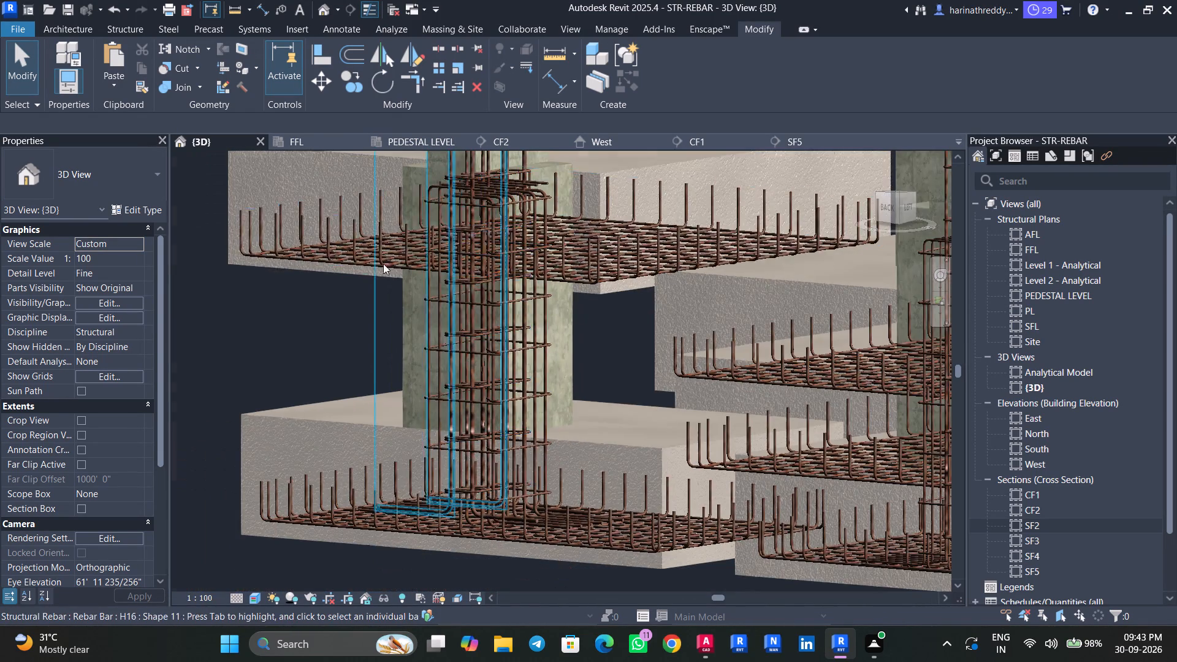
# Inspect the column, pedestal and footing reinforcement from the back of the 3D model.
pyautogui.click(891, 212)
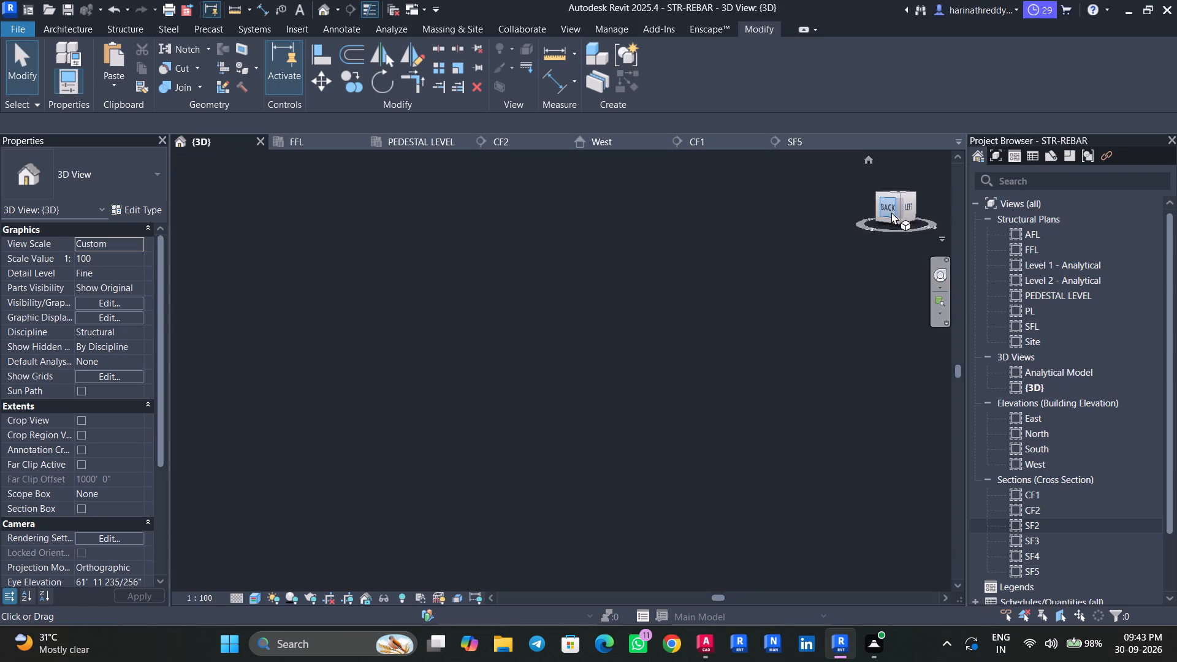
pyautogui.scroll(7, 389, 368)
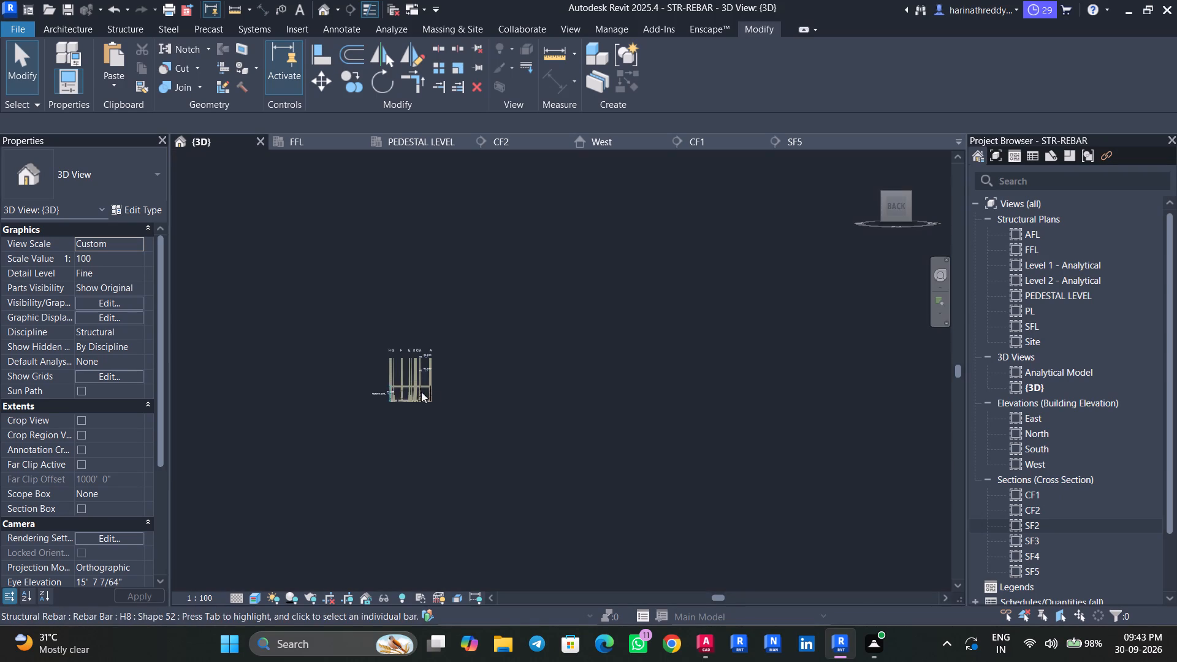
pyautogui.scroll(20, 421, 392)
pyautogui.scroll(4, 595, 358)
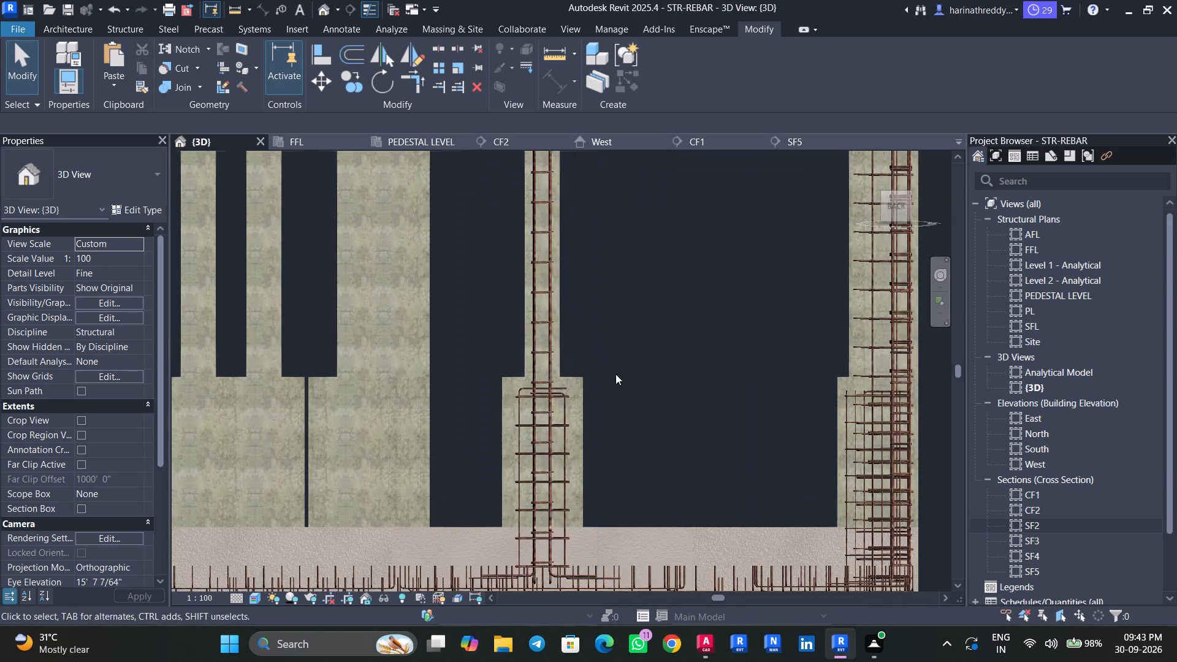
pyautogui.moveTo(633, 394); pyautogui.dragTo(607, 278, button='middle')
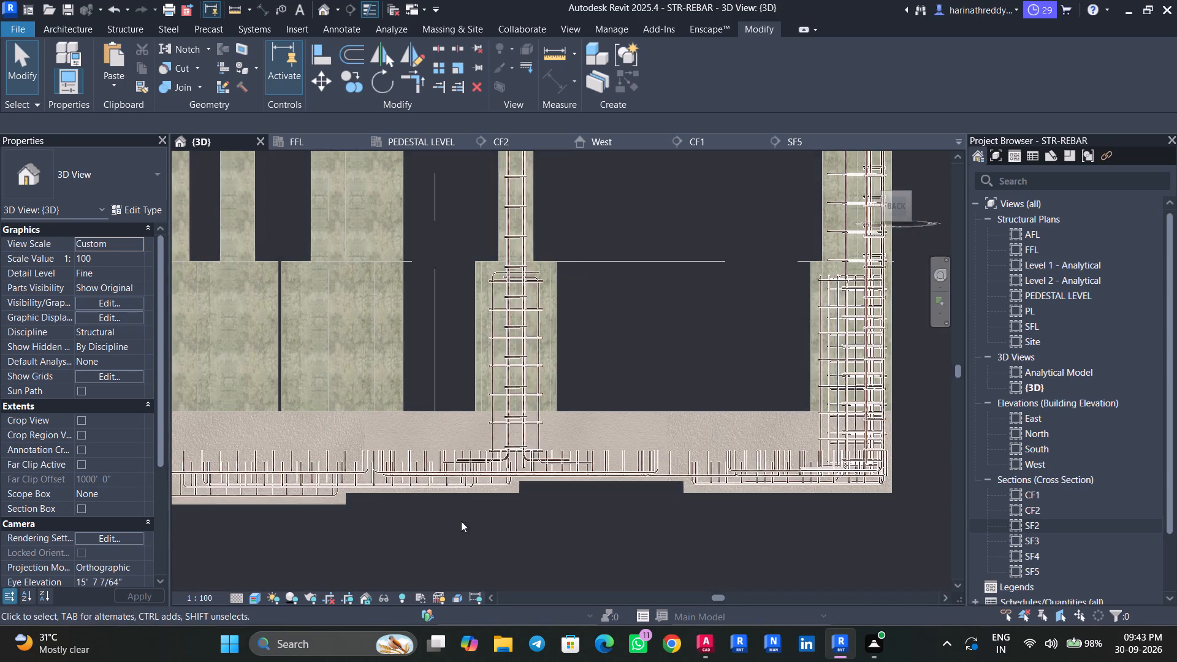
pyautogui.moveTo(463, 522); pyautogui.dragTo(737, 559, button='middle')
pyautogui.moveTo(620, 579); pyautogui.dragTo(760, 568, button='middle')
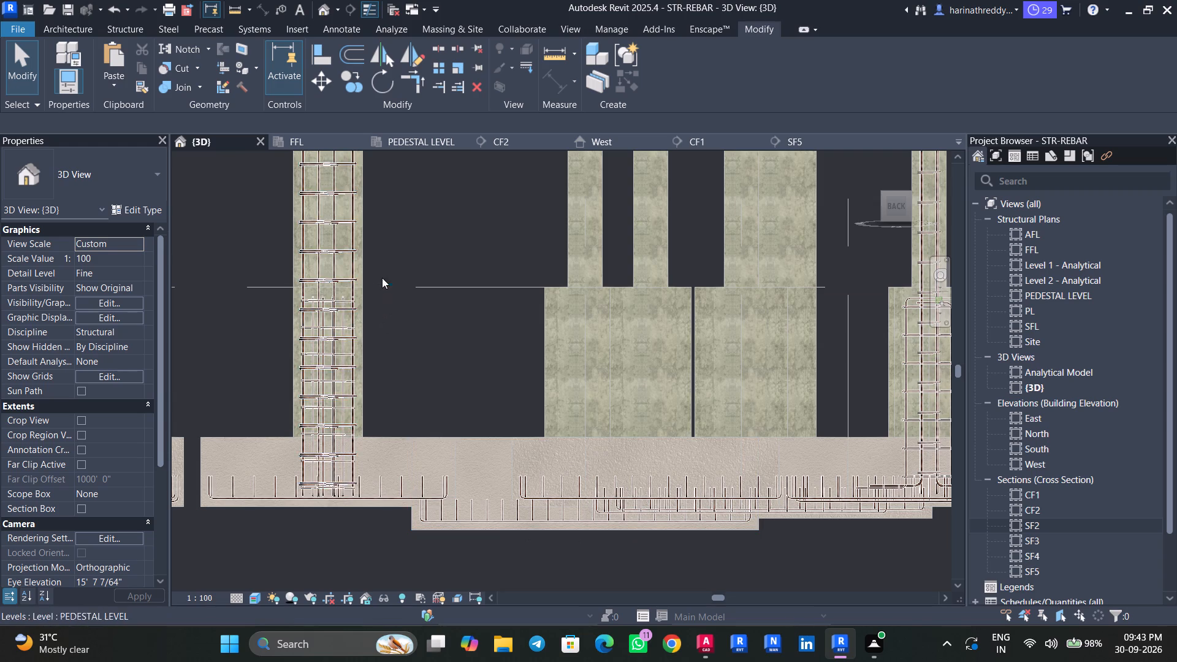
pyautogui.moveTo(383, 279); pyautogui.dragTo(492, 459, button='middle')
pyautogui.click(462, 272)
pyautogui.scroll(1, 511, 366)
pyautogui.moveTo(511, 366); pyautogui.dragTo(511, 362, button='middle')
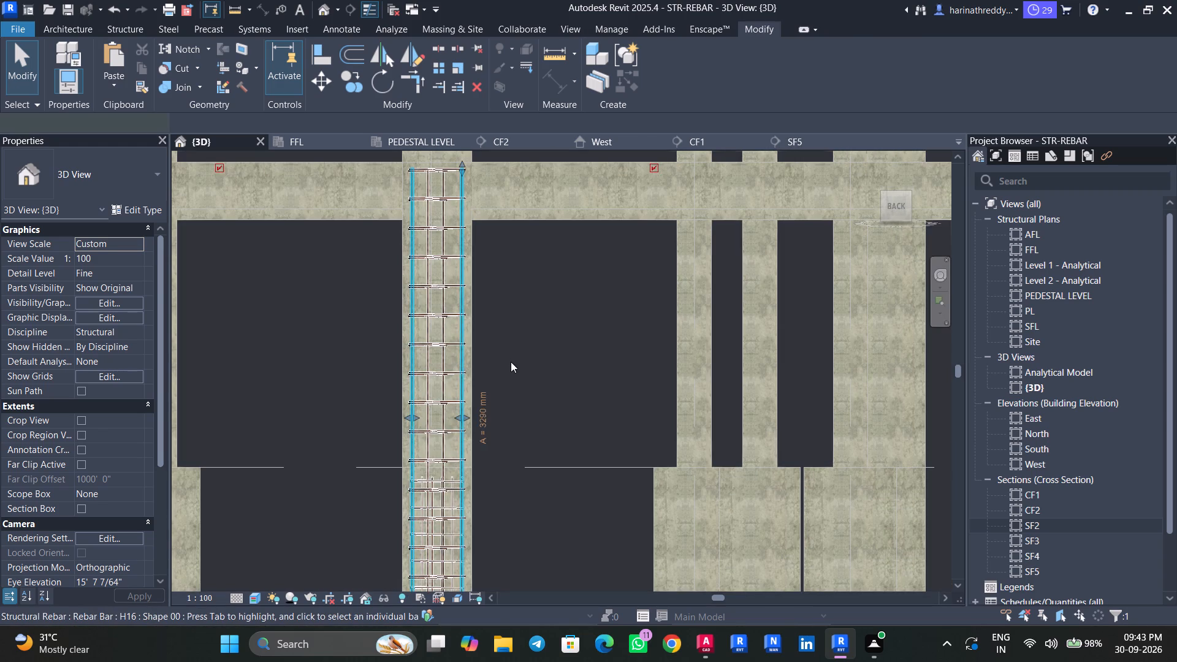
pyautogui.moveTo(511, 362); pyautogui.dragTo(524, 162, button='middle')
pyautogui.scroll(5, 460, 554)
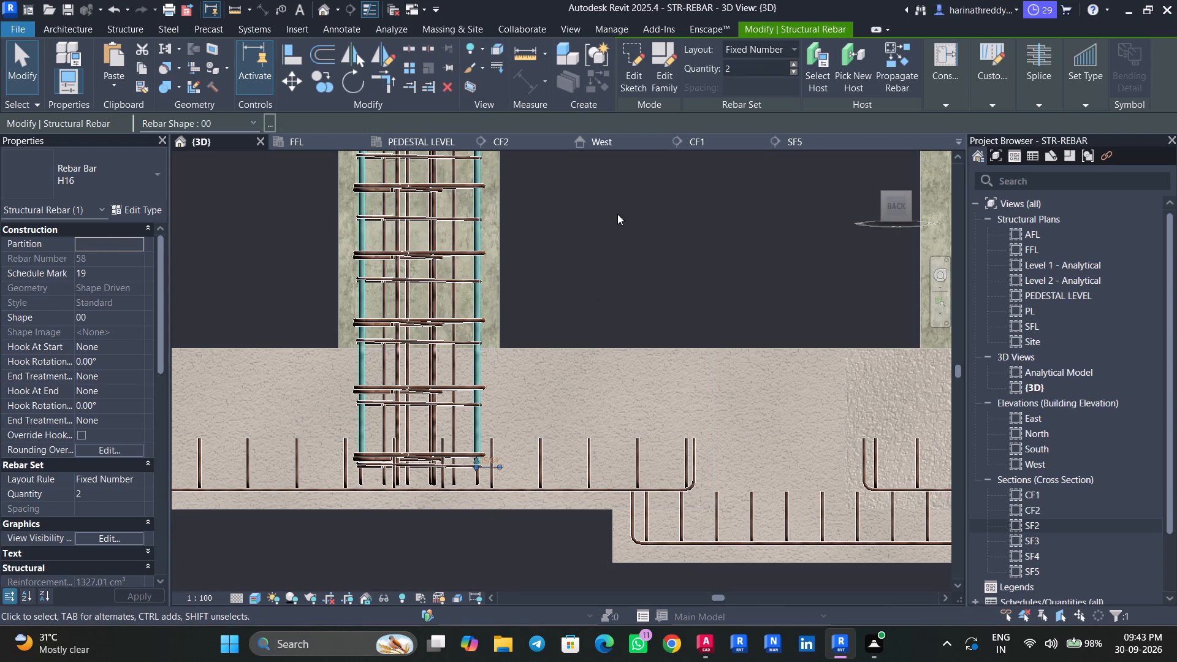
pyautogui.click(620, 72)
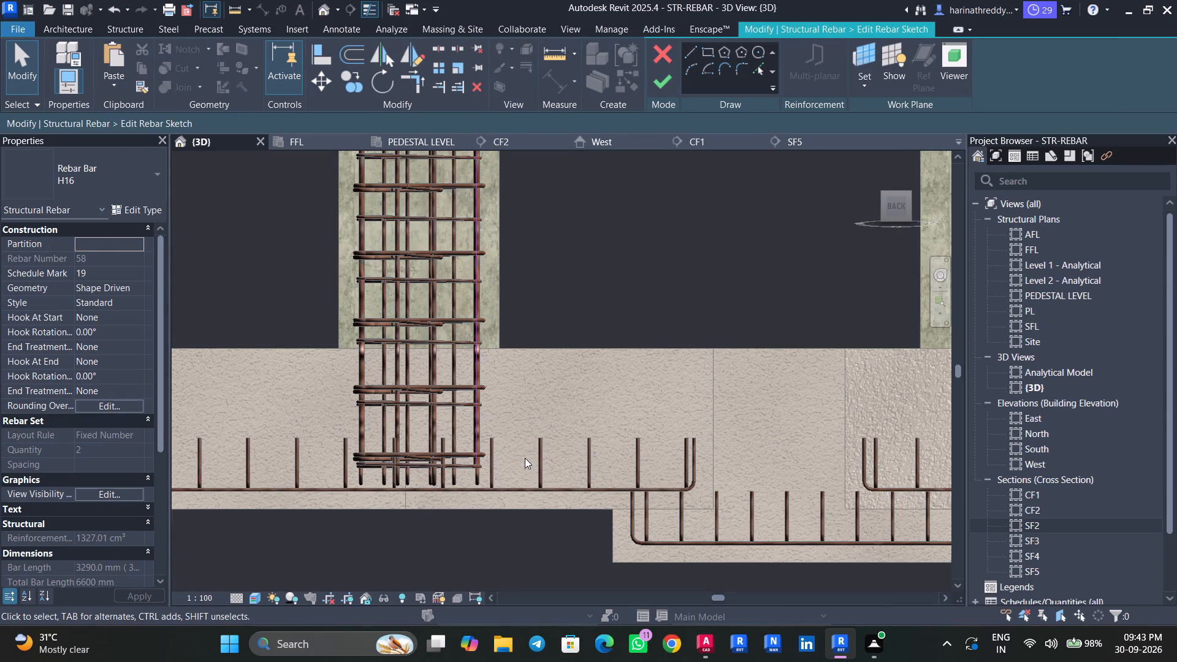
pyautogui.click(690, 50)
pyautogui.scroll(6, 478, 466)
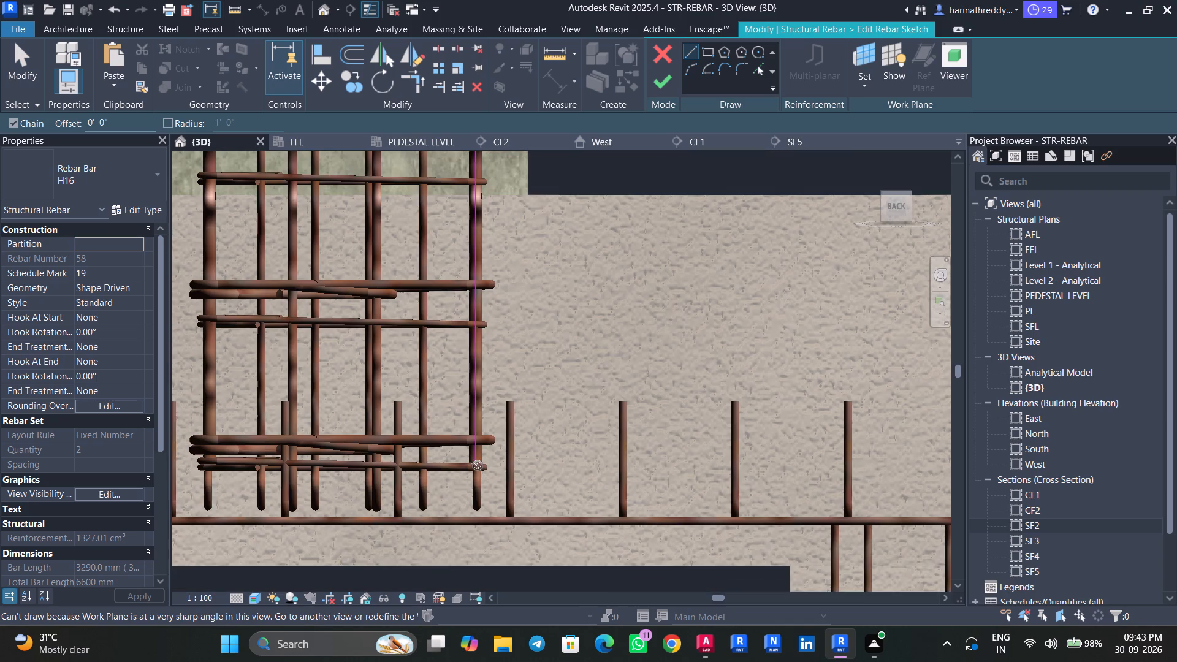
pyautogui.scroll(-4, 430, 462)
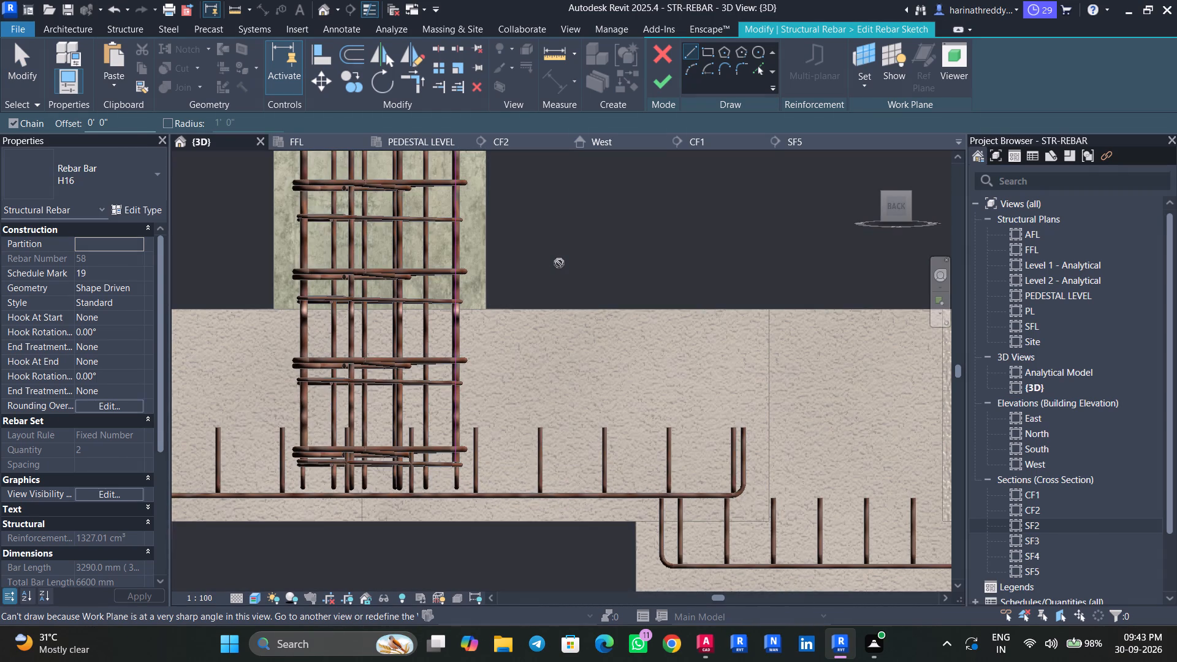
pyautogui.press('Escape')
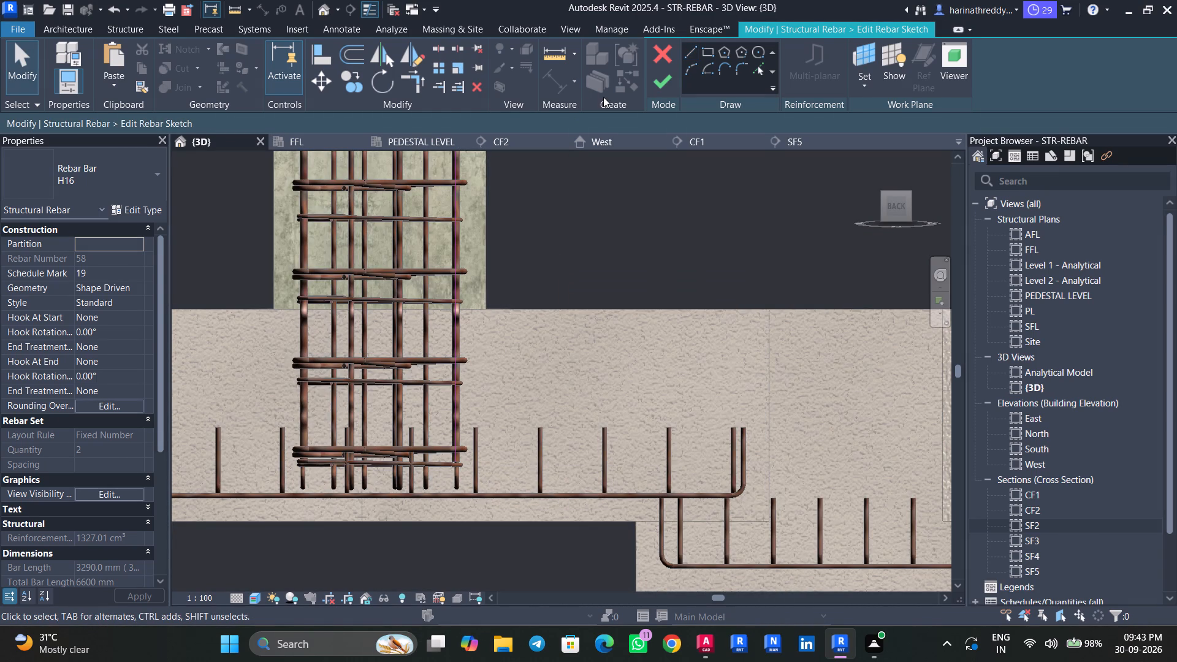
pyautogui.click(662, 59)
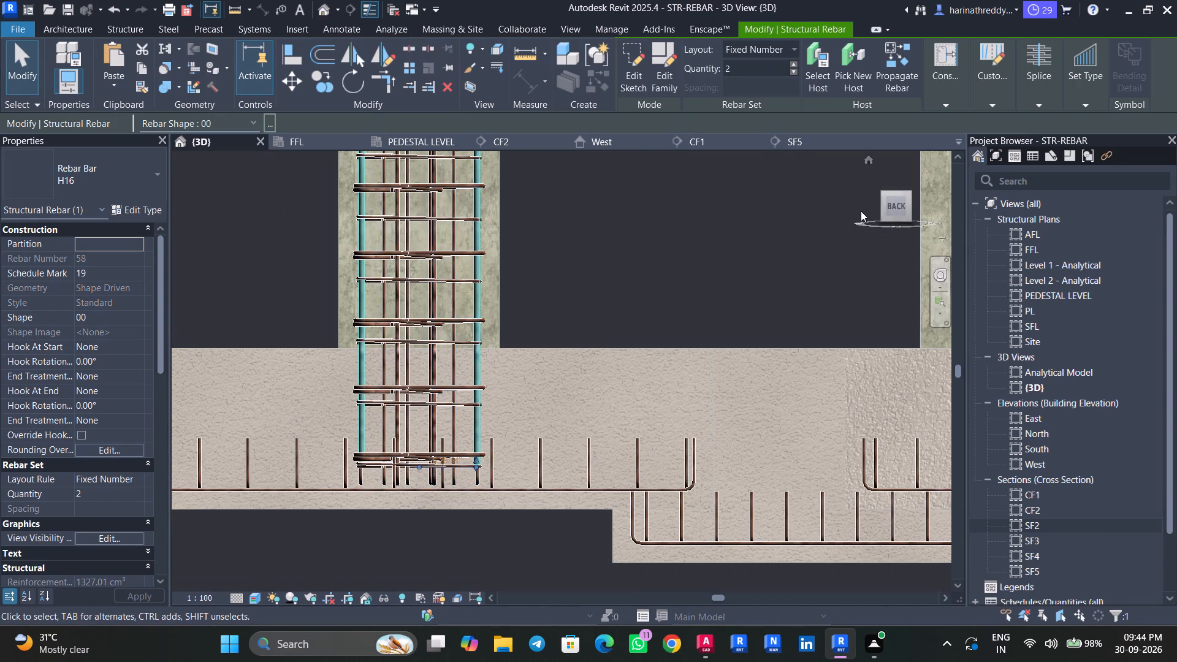
# Examine the column's H12 and H16 vertical bars from the left side of the 3D model.
pyautogui.click(918, 211)
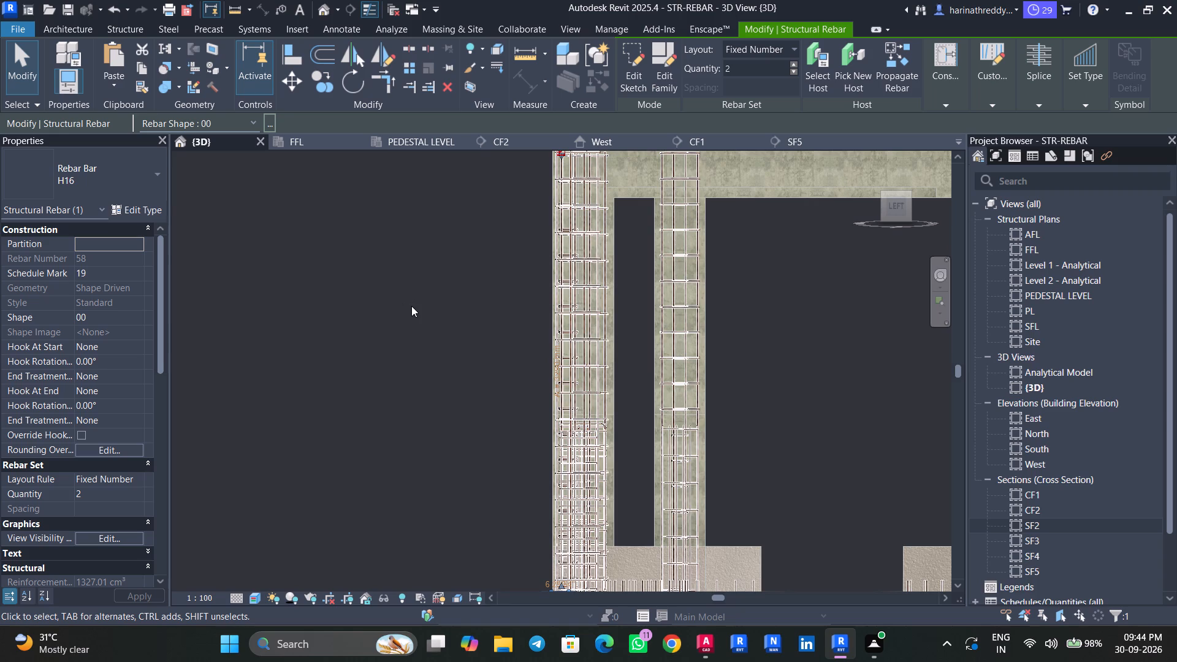
pyautogui.scroll(4, 519, 420)
pyautogui.moveTo(508, 416); pyautogui.dragTo(422, 373, button='middle')
pyautogui.click(422, 373)
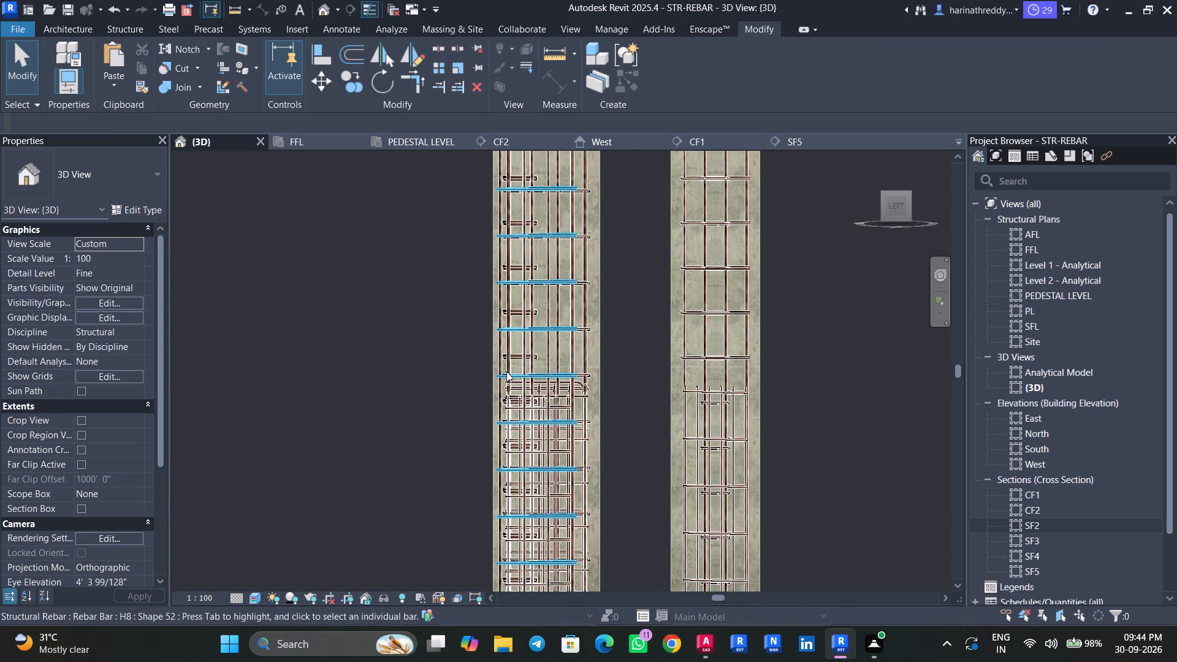
pyautogui.click(497, 361)
pyautogui.scroll(-6, 497, 361)
pyautogui.click(381, 417)
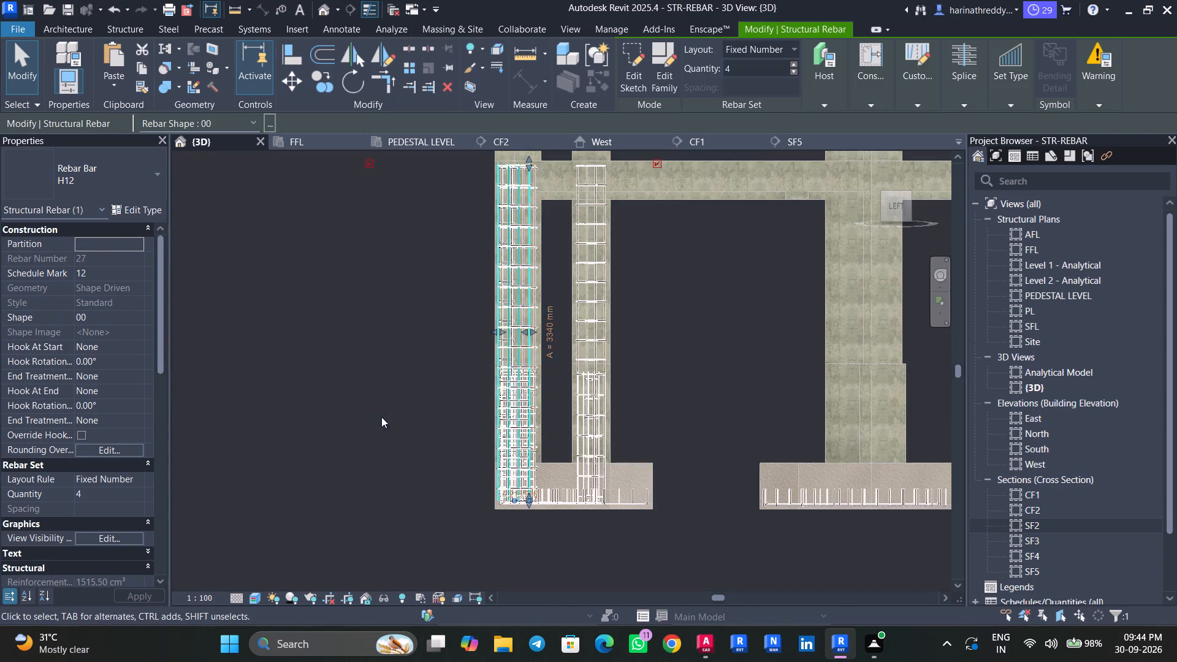
pyautogui.scroll(4, 525, 181)
pyautogui.click(532, 175)
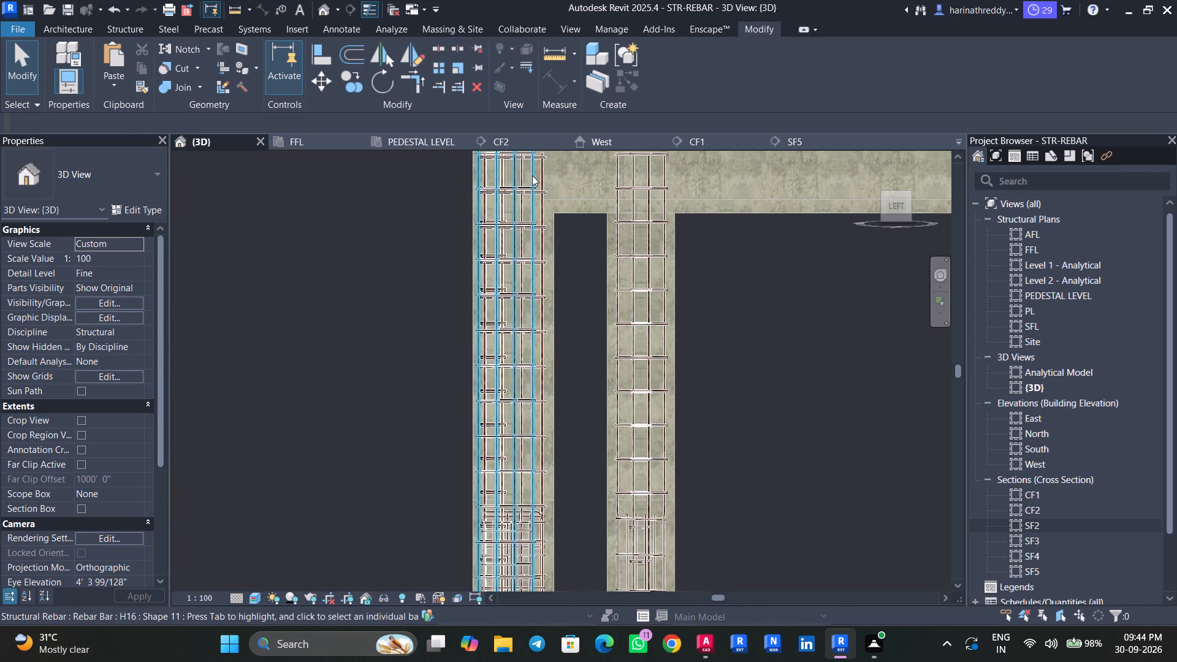
pyautogui.click(319, 343)
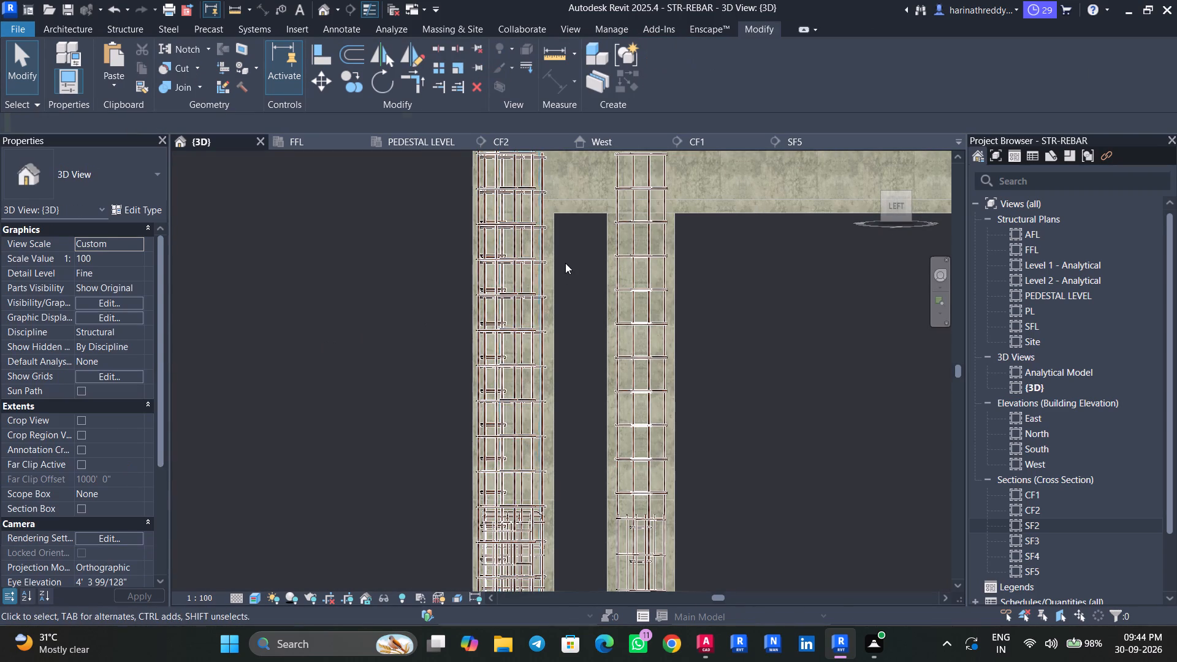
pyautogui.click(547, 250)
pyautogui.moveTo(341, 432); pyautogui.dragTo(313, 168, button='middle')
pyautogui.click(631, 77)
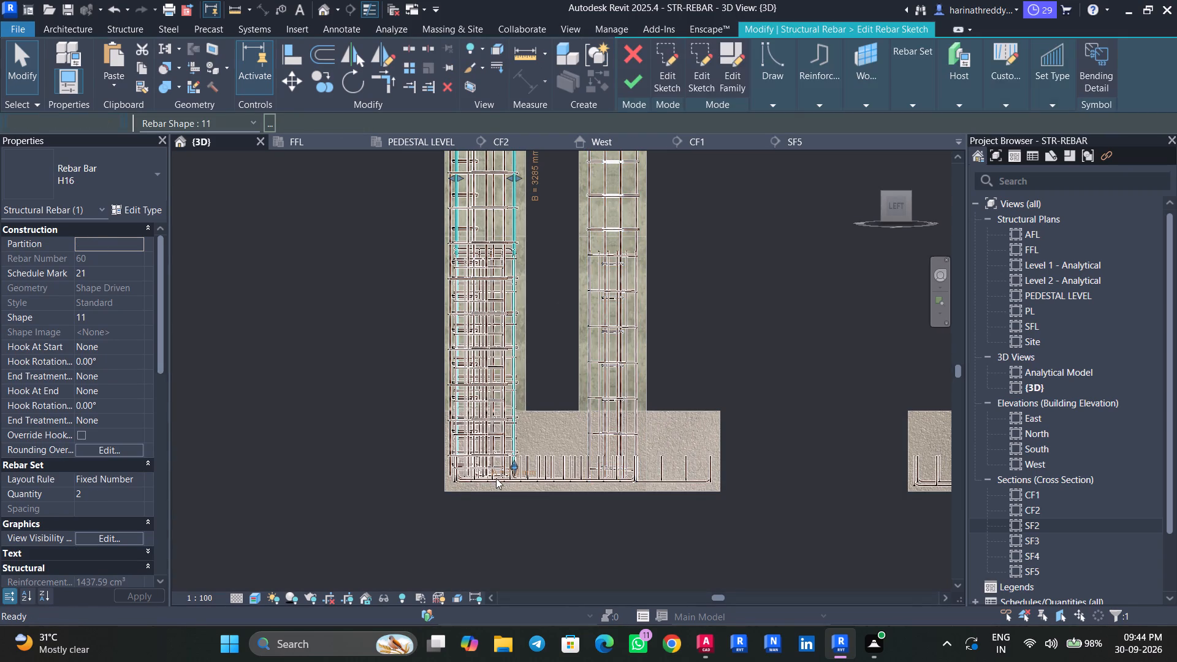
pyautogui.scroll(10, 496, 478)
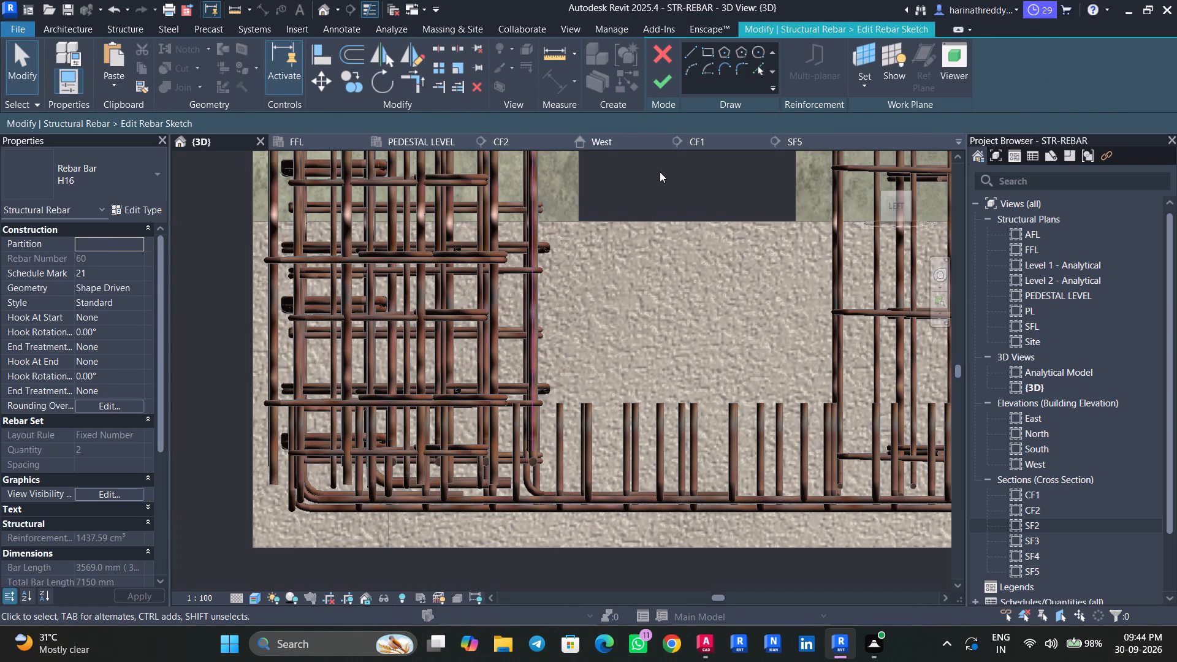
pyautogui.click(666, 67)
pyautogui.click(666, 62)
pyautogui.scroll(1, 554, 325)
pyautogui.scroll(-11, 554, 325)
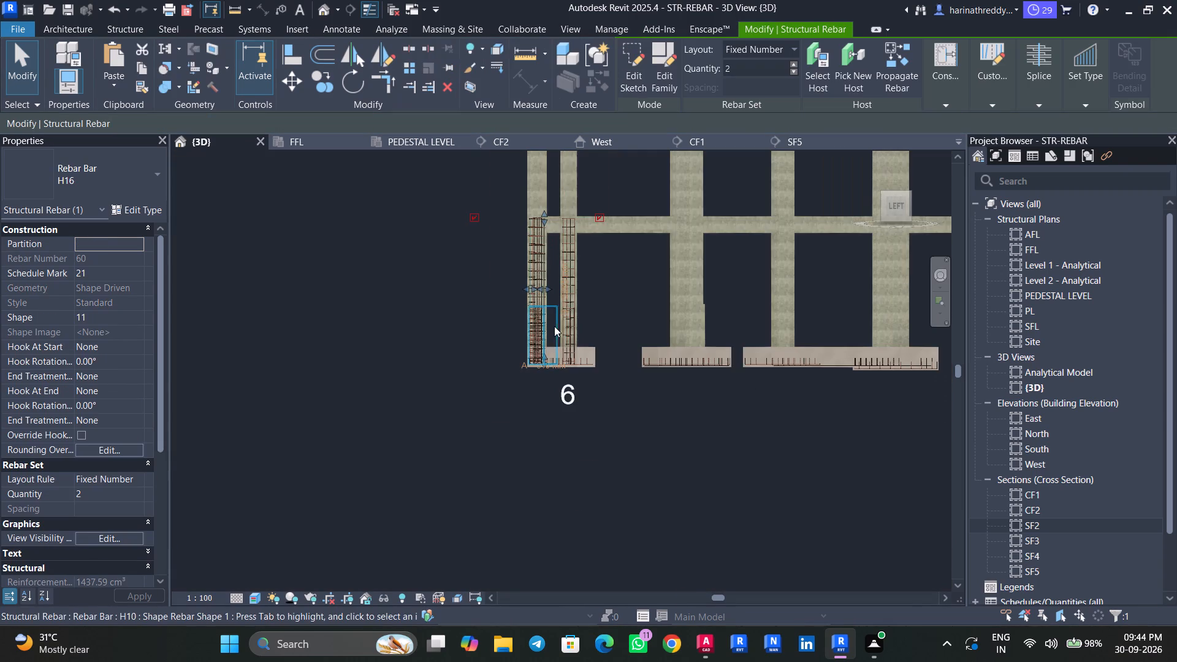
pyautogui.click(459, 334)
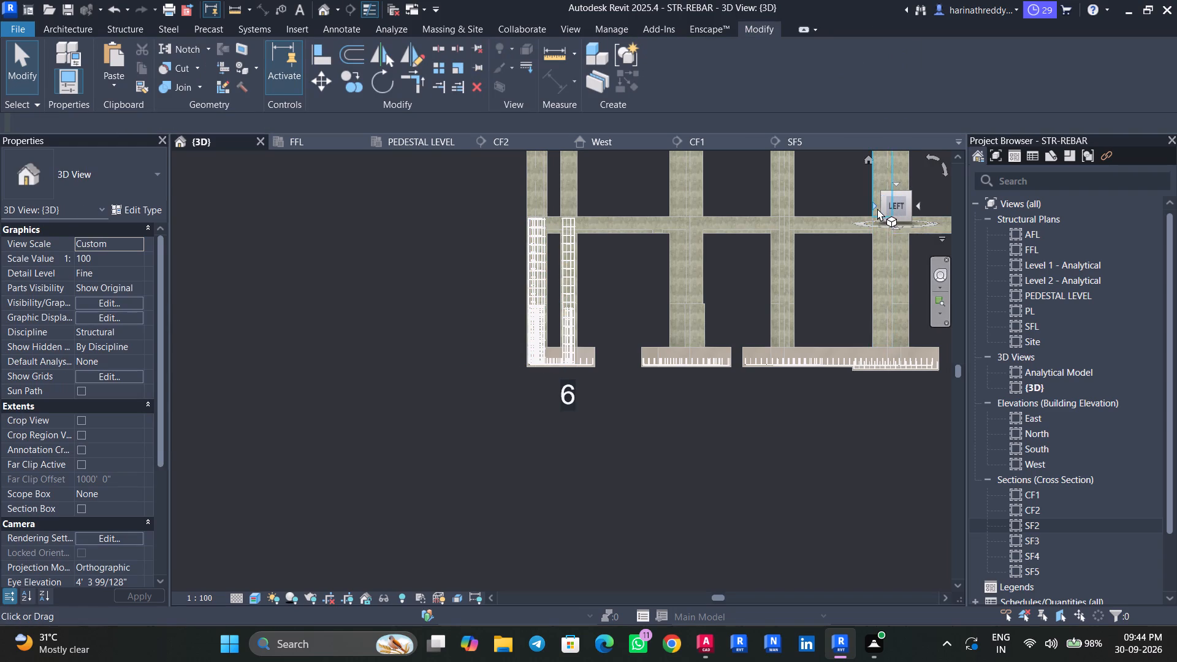
# Examine the lower ends of the column bars at the footing meshes from the back of the 3D model.
pyautogui.click(877, 208)
pyautogui.scroll(10, 433, 382)
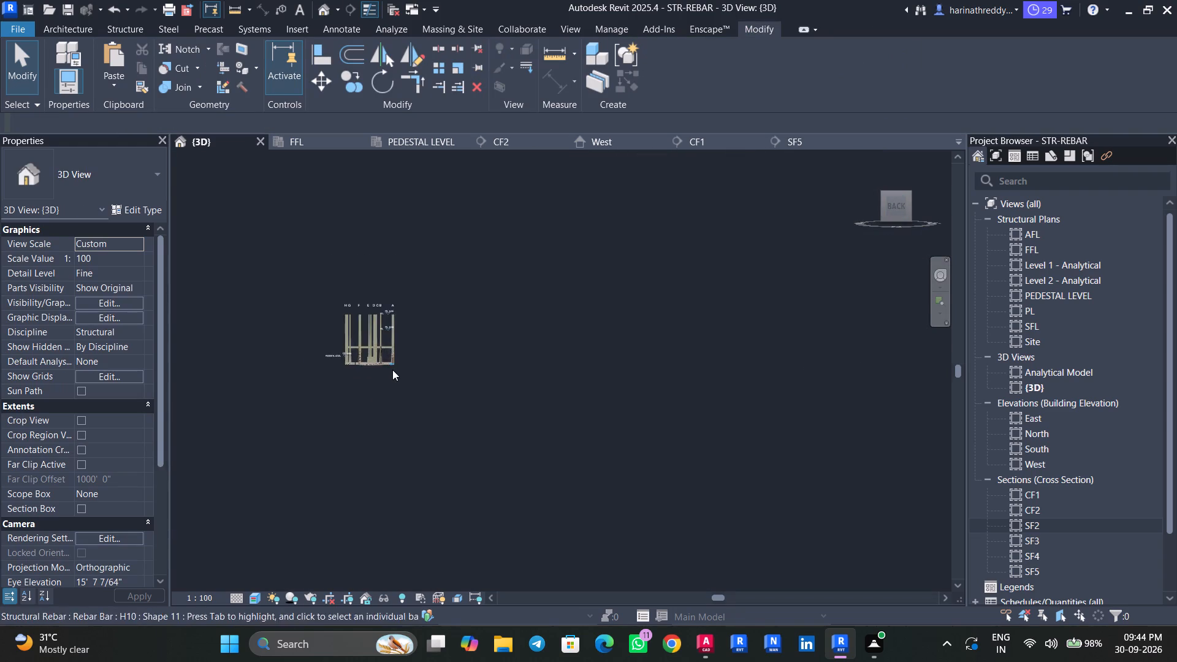
pyautogui.scroll(10, 392, 370)
pyautogui.moveTo(392, 370); pyautogui.dragTo(586, 493, button='middle')
pyautogui.moveTo(414, 497); pyautogui.dragTo(517, 524, button='middle')
pyautogui.scroll(5, 524, 508)
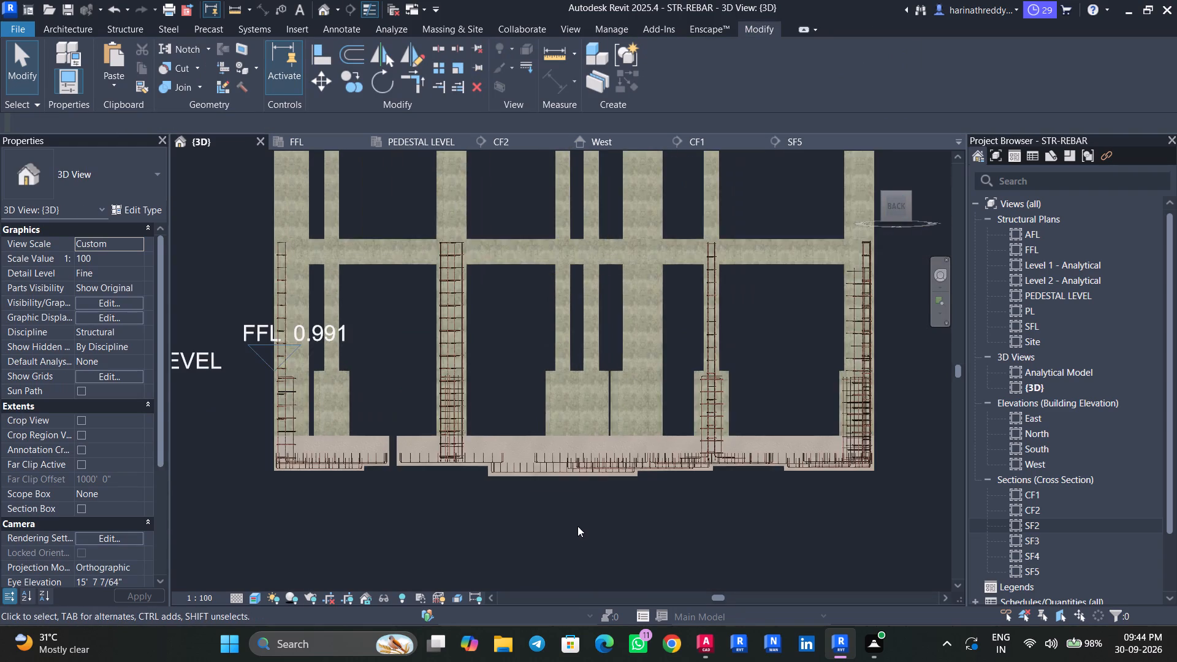
pyautogui.scroll(6, 587, 519)
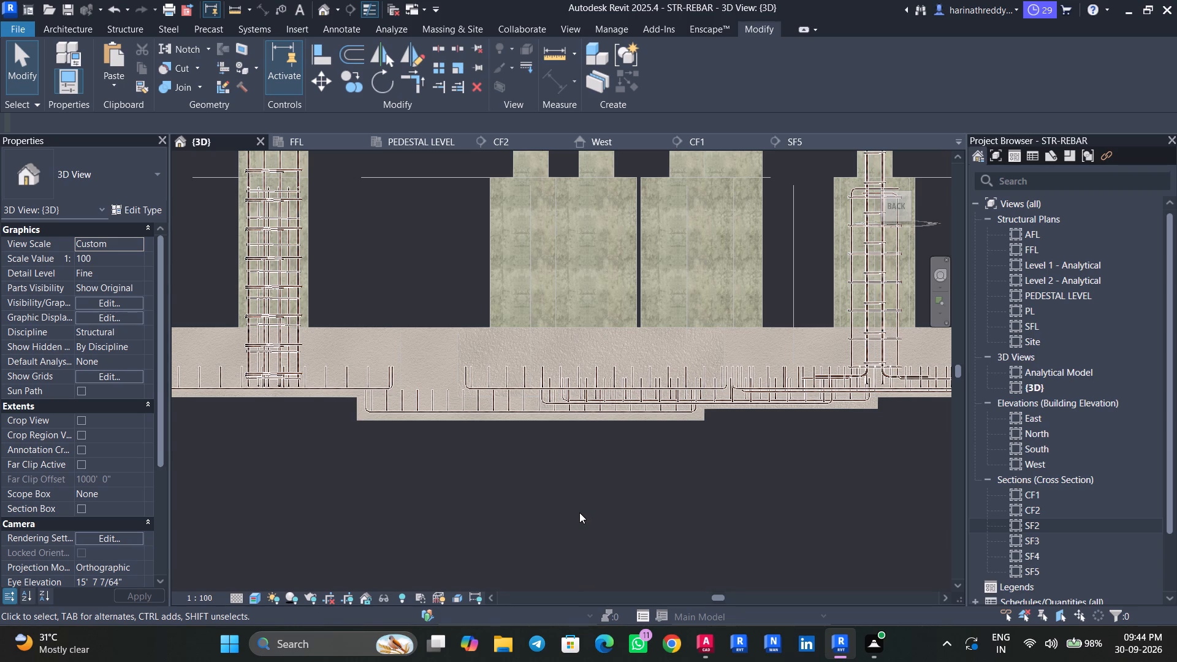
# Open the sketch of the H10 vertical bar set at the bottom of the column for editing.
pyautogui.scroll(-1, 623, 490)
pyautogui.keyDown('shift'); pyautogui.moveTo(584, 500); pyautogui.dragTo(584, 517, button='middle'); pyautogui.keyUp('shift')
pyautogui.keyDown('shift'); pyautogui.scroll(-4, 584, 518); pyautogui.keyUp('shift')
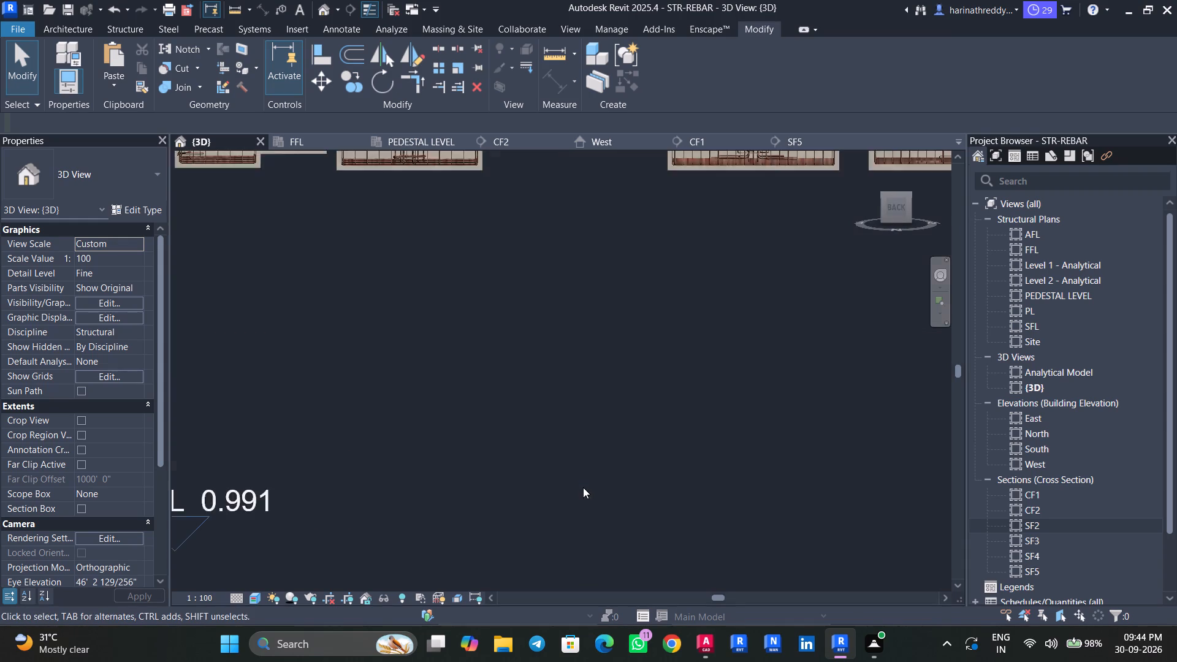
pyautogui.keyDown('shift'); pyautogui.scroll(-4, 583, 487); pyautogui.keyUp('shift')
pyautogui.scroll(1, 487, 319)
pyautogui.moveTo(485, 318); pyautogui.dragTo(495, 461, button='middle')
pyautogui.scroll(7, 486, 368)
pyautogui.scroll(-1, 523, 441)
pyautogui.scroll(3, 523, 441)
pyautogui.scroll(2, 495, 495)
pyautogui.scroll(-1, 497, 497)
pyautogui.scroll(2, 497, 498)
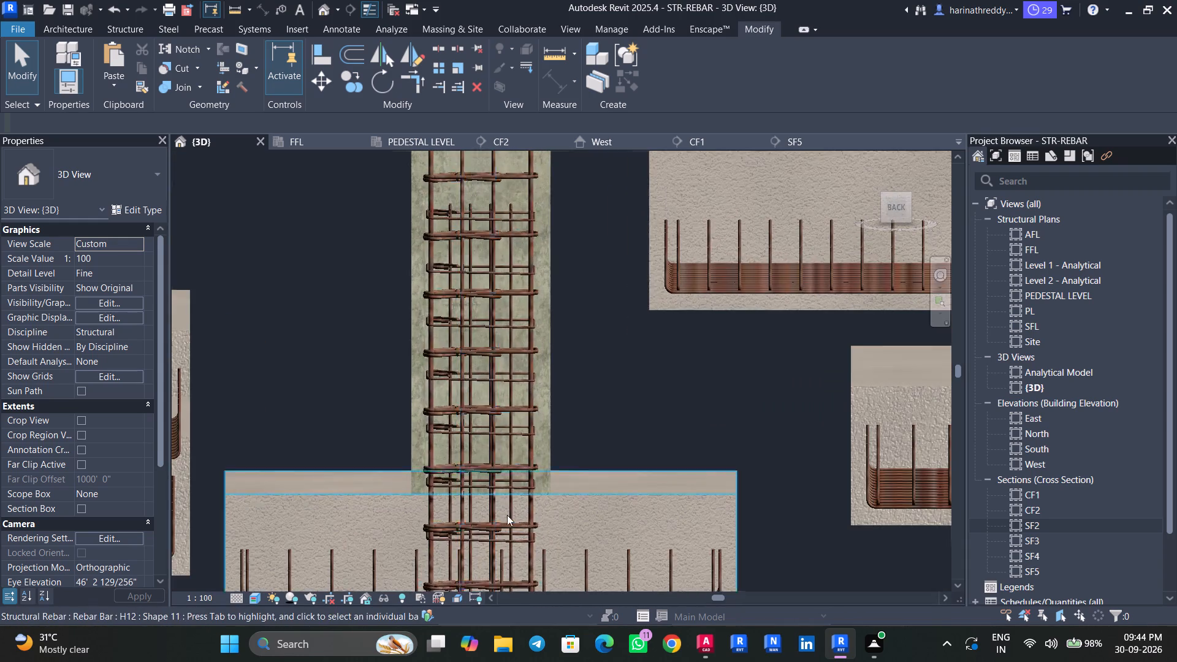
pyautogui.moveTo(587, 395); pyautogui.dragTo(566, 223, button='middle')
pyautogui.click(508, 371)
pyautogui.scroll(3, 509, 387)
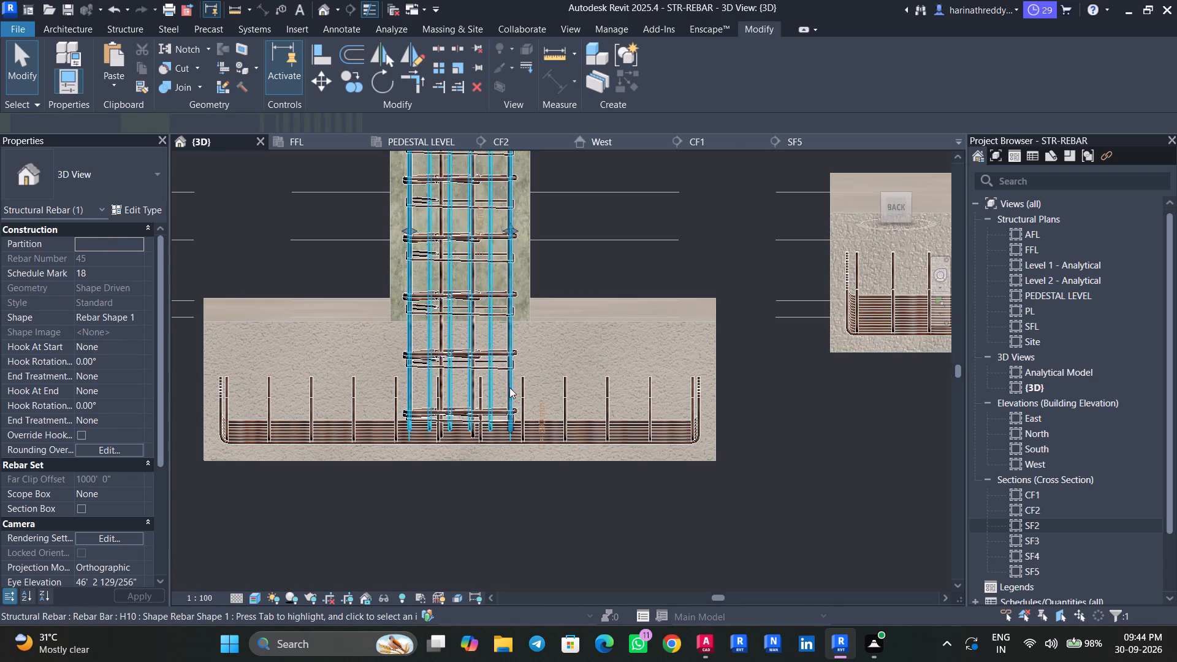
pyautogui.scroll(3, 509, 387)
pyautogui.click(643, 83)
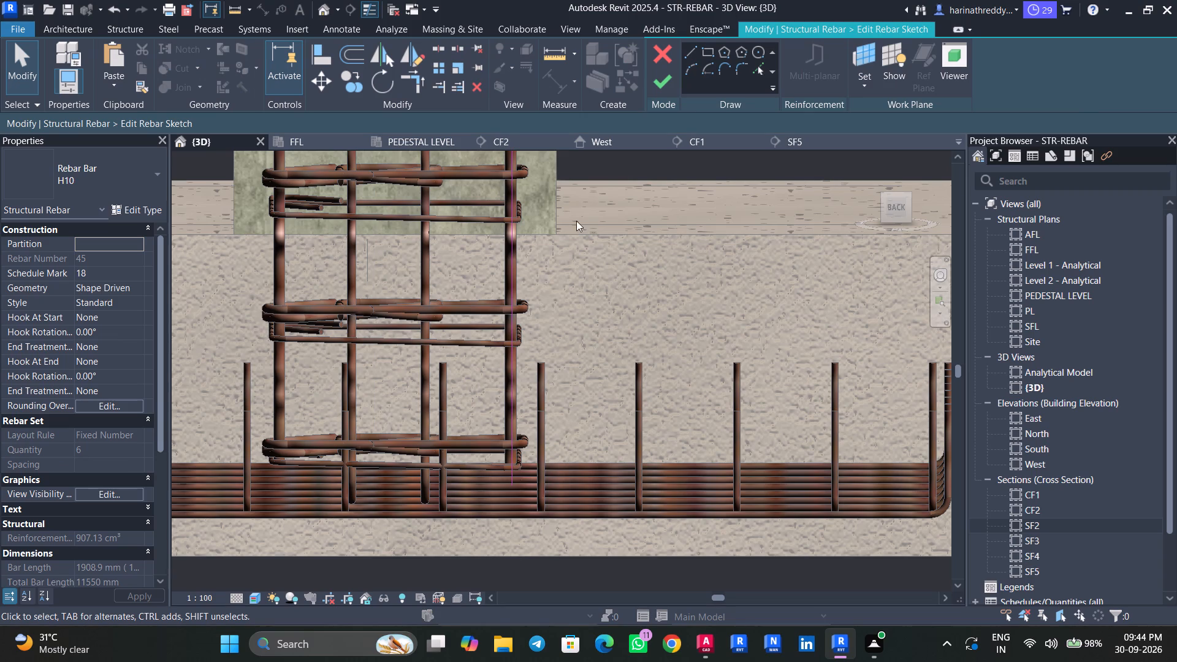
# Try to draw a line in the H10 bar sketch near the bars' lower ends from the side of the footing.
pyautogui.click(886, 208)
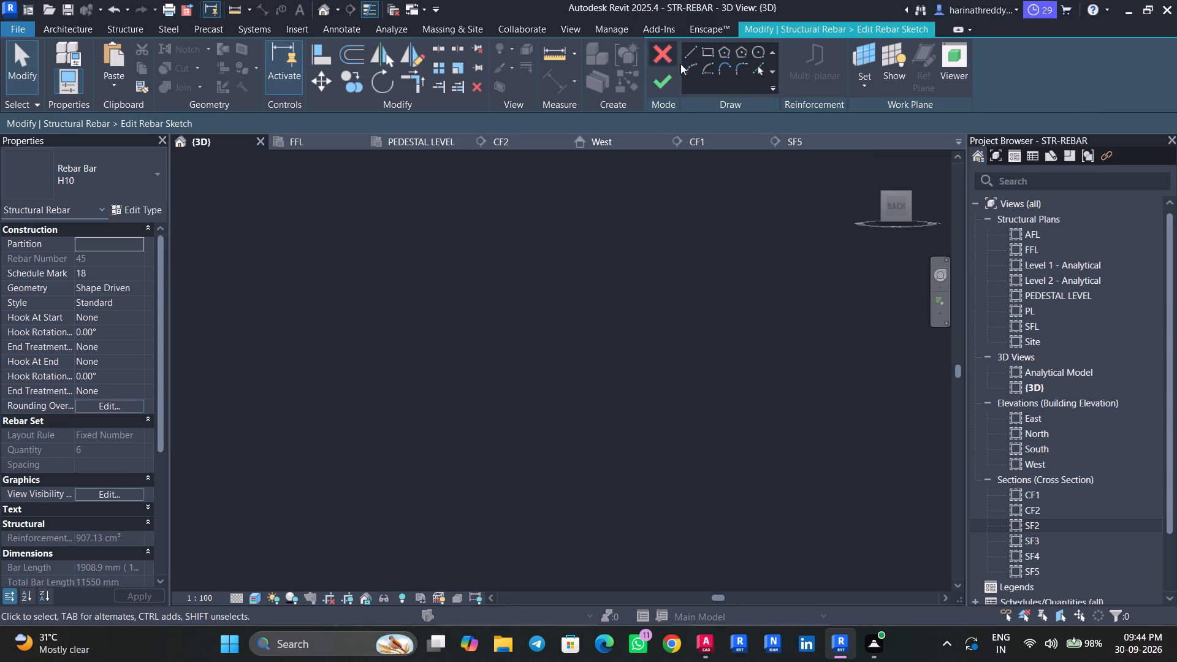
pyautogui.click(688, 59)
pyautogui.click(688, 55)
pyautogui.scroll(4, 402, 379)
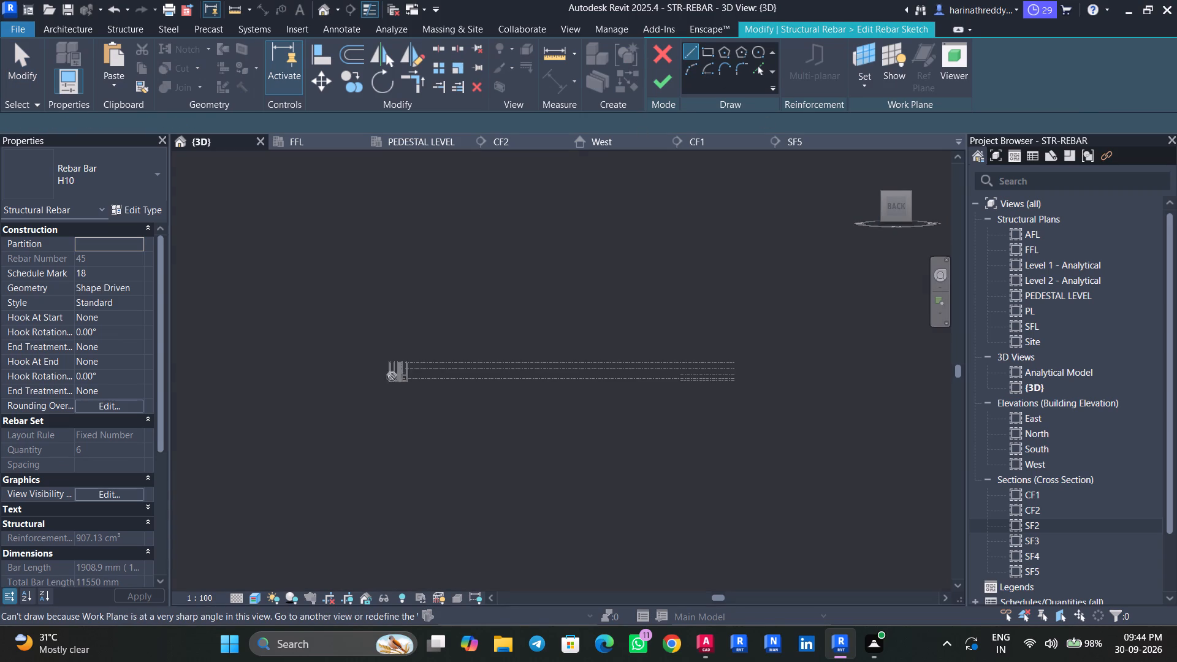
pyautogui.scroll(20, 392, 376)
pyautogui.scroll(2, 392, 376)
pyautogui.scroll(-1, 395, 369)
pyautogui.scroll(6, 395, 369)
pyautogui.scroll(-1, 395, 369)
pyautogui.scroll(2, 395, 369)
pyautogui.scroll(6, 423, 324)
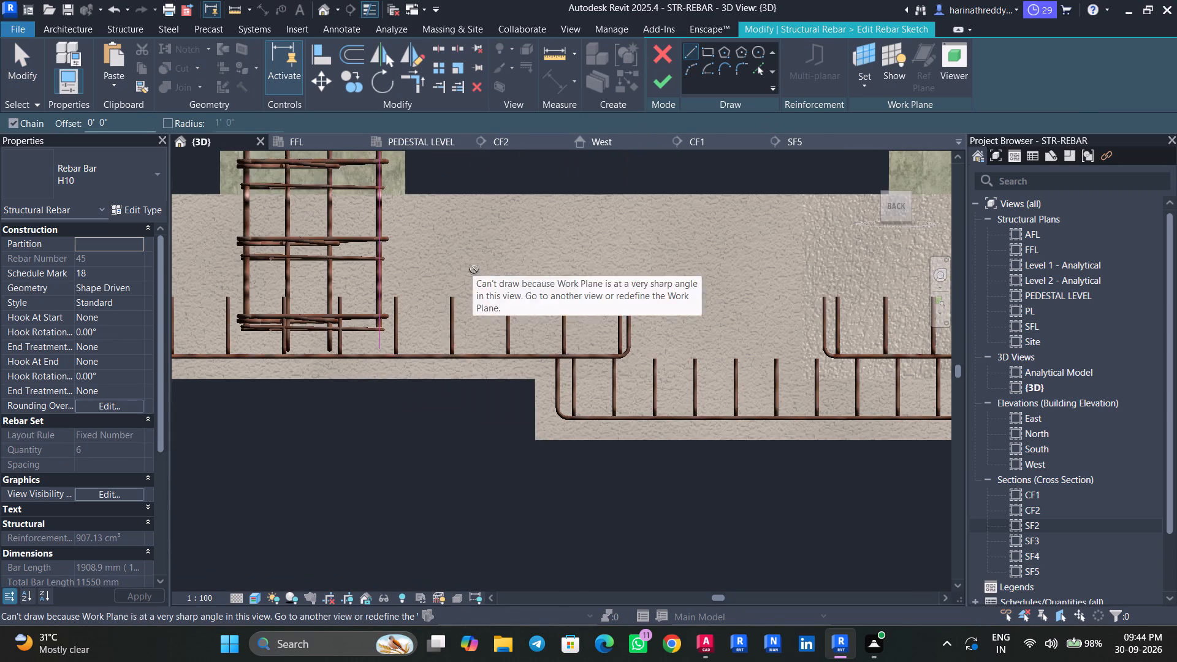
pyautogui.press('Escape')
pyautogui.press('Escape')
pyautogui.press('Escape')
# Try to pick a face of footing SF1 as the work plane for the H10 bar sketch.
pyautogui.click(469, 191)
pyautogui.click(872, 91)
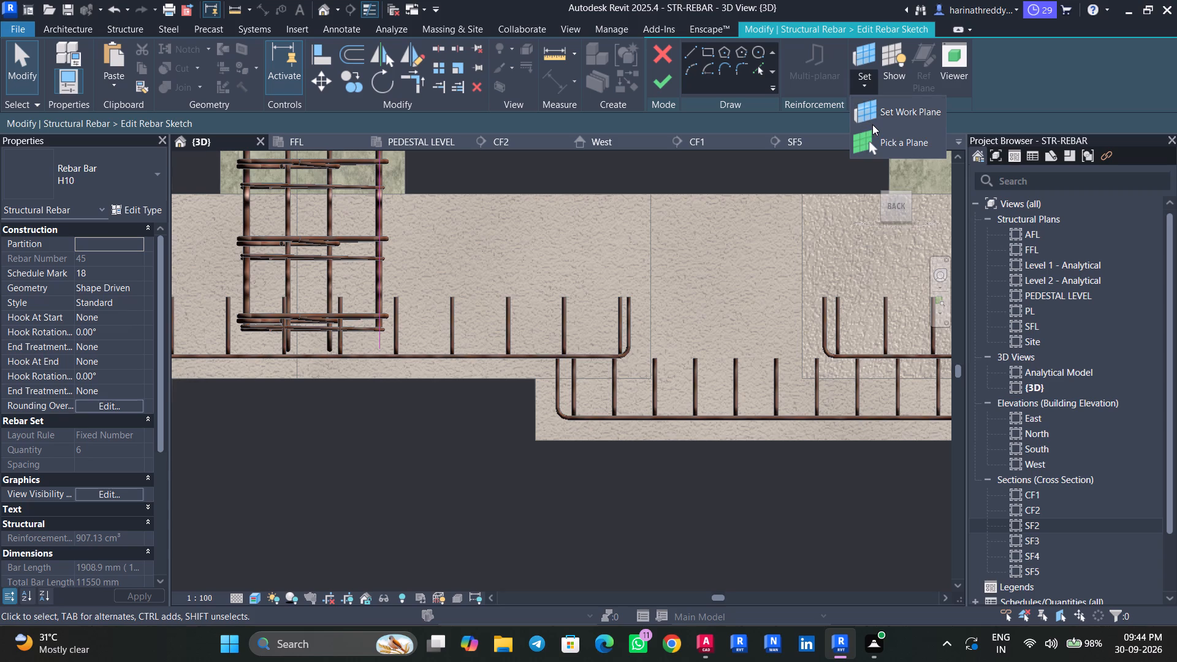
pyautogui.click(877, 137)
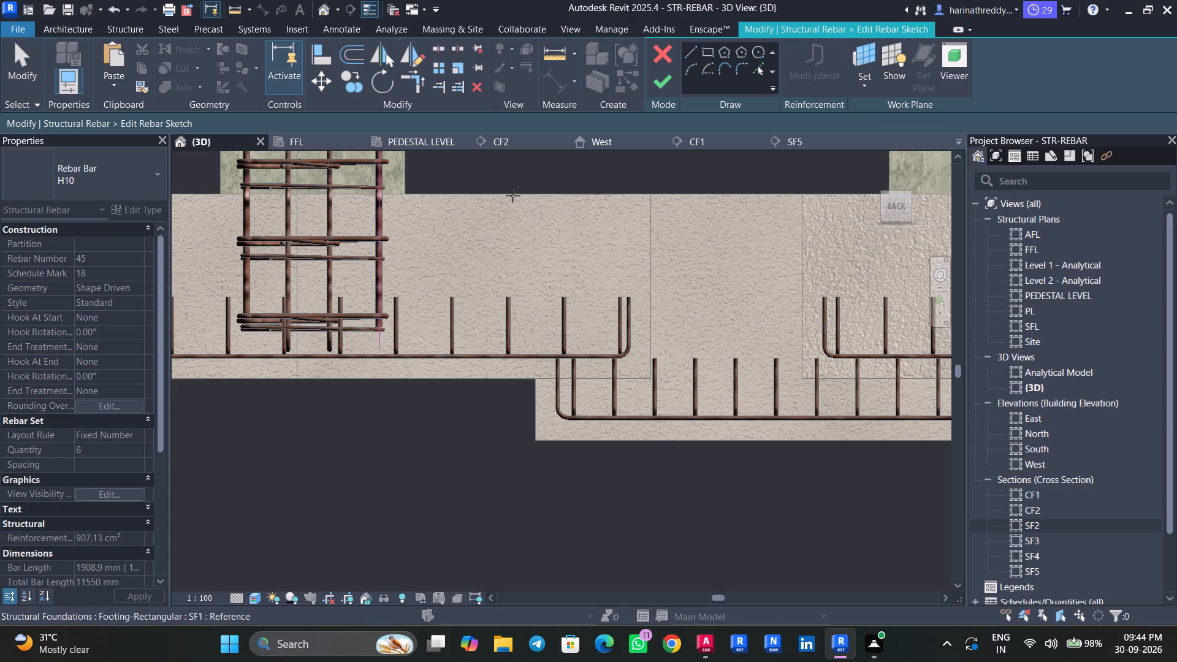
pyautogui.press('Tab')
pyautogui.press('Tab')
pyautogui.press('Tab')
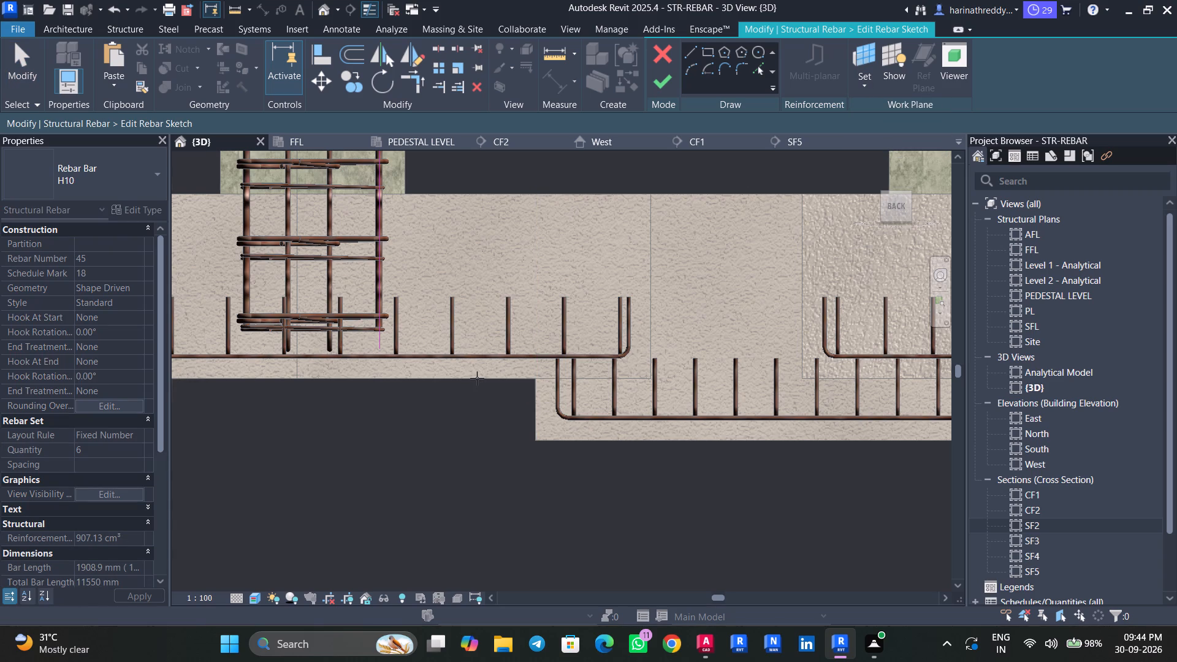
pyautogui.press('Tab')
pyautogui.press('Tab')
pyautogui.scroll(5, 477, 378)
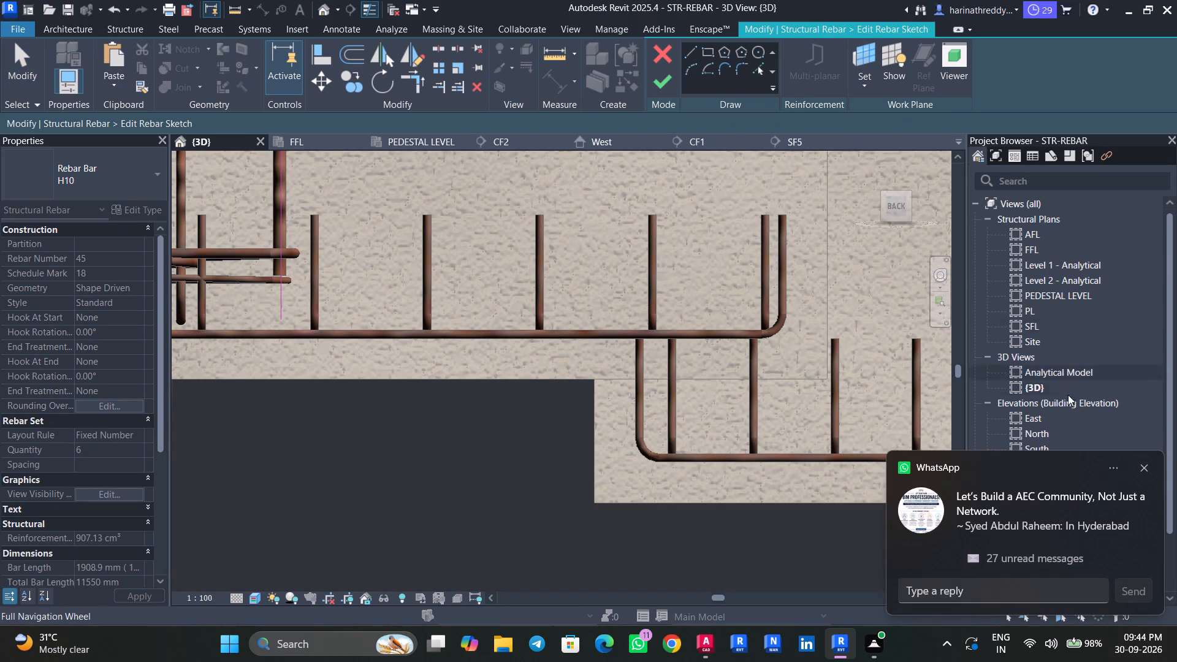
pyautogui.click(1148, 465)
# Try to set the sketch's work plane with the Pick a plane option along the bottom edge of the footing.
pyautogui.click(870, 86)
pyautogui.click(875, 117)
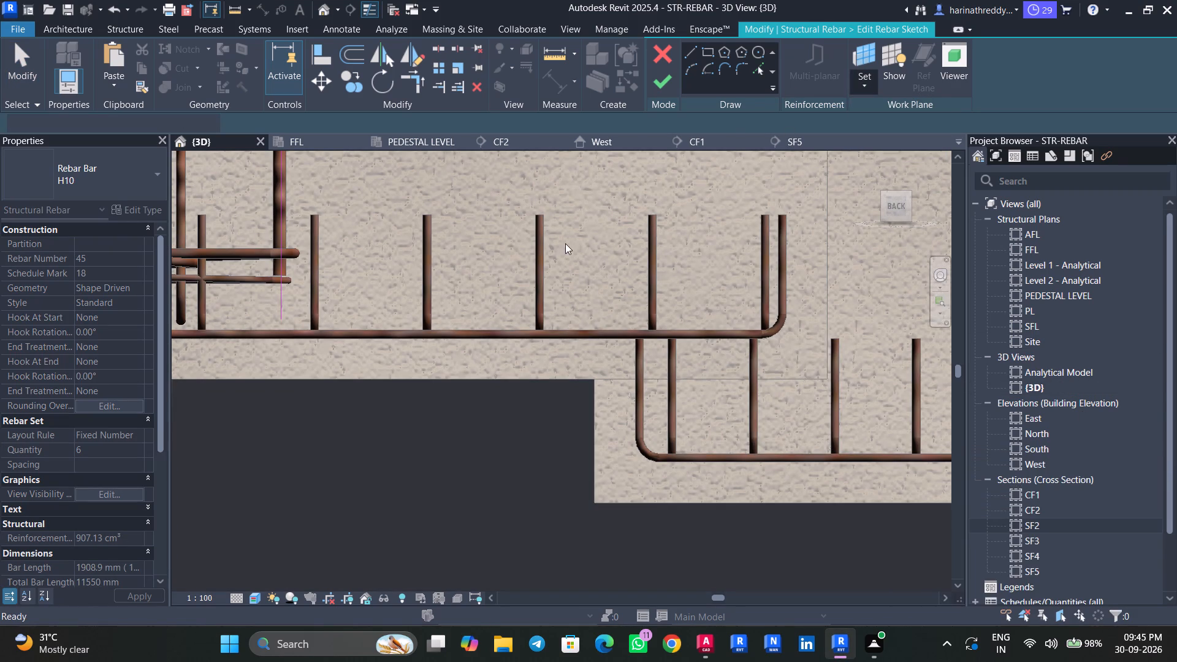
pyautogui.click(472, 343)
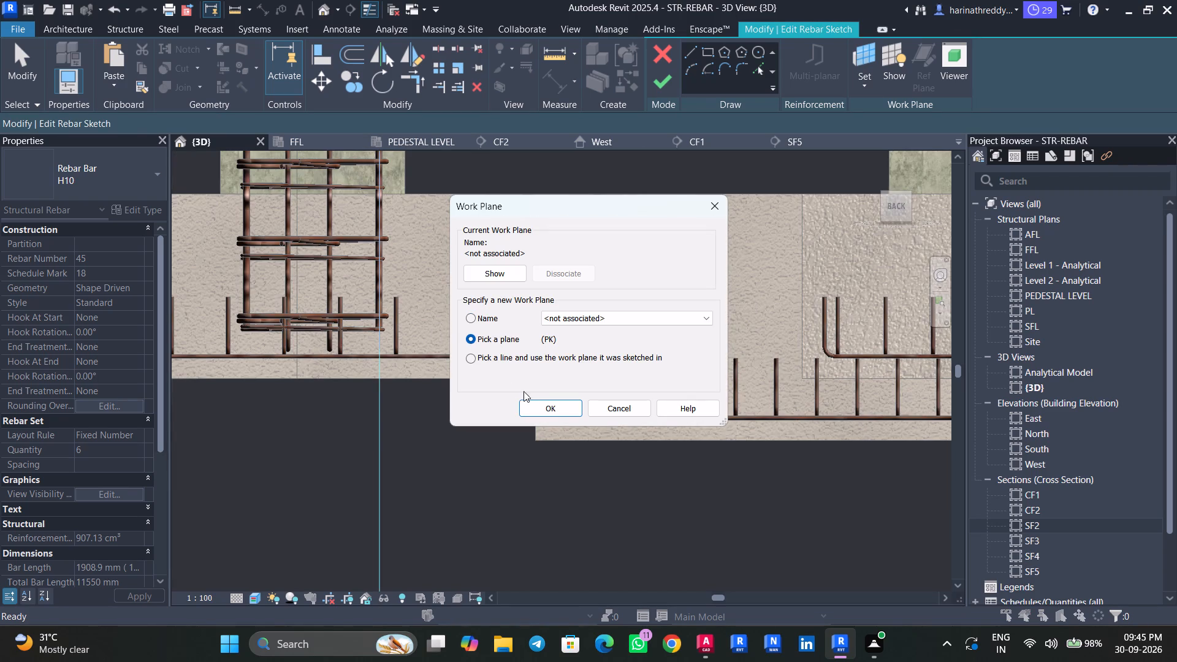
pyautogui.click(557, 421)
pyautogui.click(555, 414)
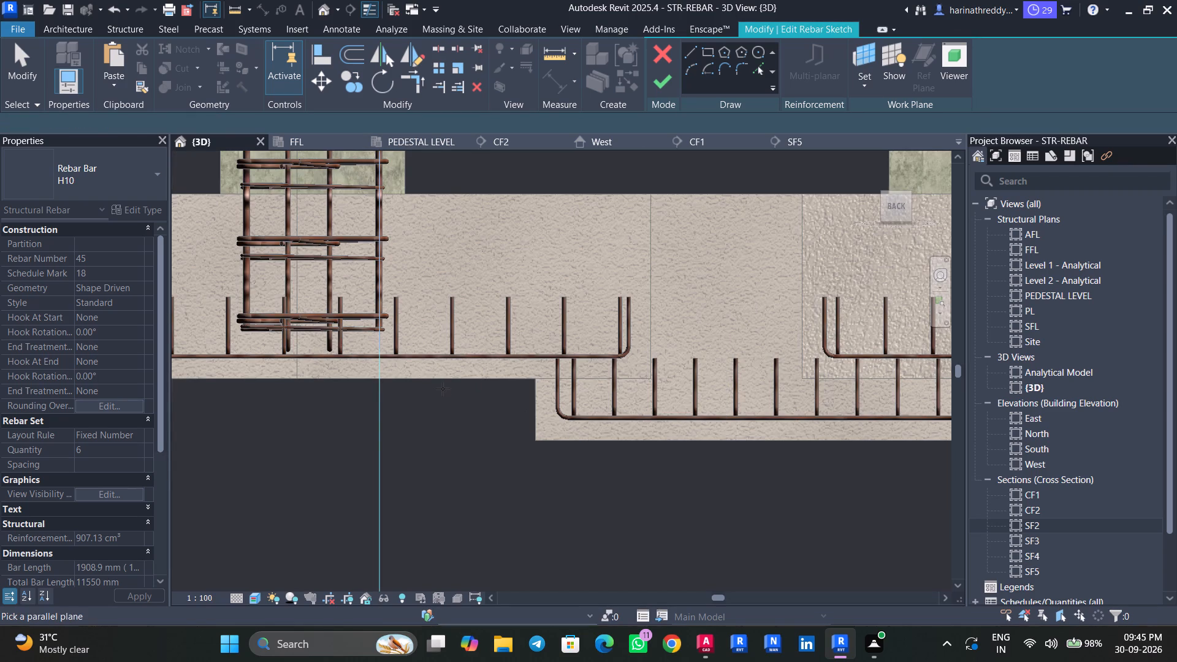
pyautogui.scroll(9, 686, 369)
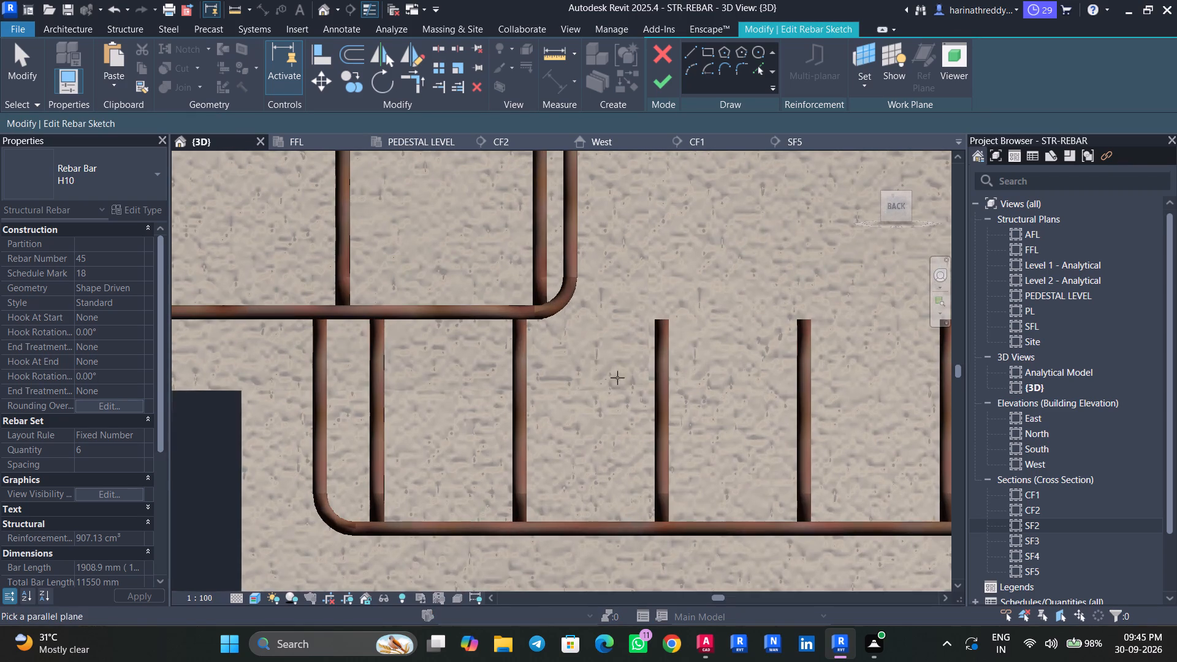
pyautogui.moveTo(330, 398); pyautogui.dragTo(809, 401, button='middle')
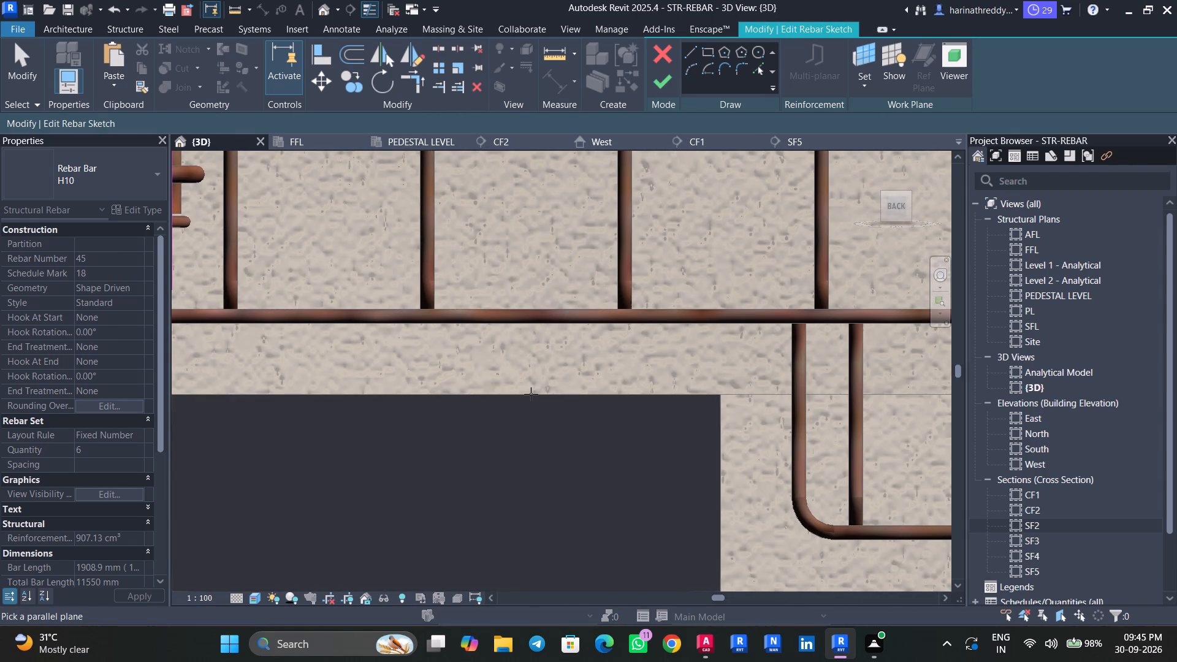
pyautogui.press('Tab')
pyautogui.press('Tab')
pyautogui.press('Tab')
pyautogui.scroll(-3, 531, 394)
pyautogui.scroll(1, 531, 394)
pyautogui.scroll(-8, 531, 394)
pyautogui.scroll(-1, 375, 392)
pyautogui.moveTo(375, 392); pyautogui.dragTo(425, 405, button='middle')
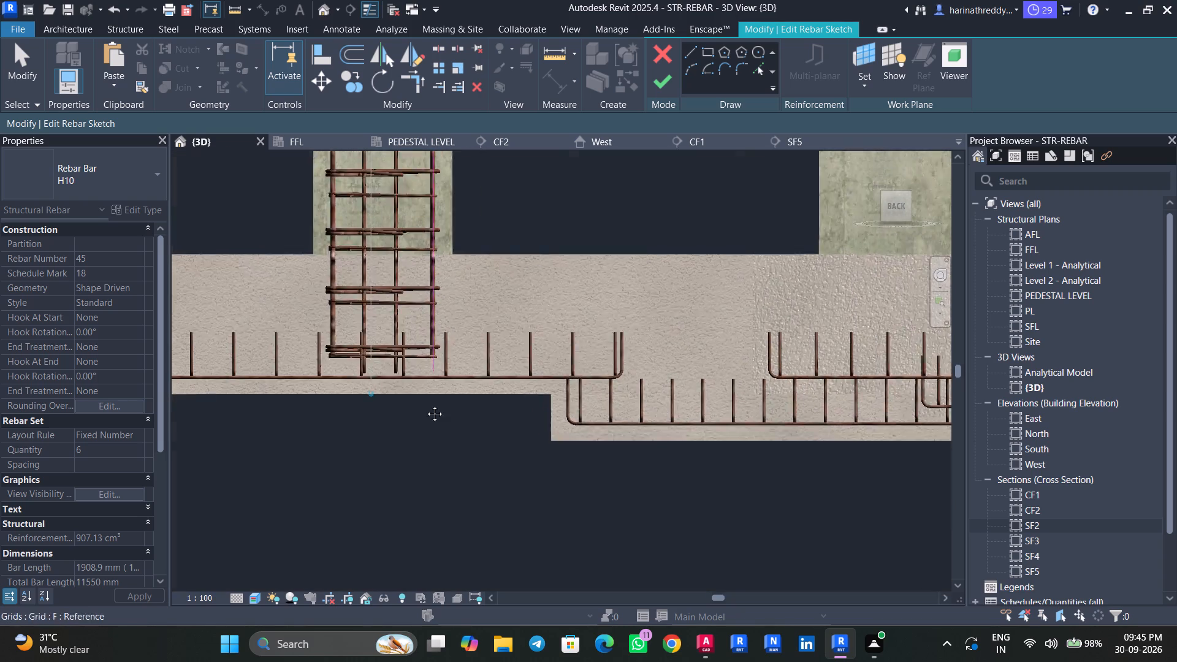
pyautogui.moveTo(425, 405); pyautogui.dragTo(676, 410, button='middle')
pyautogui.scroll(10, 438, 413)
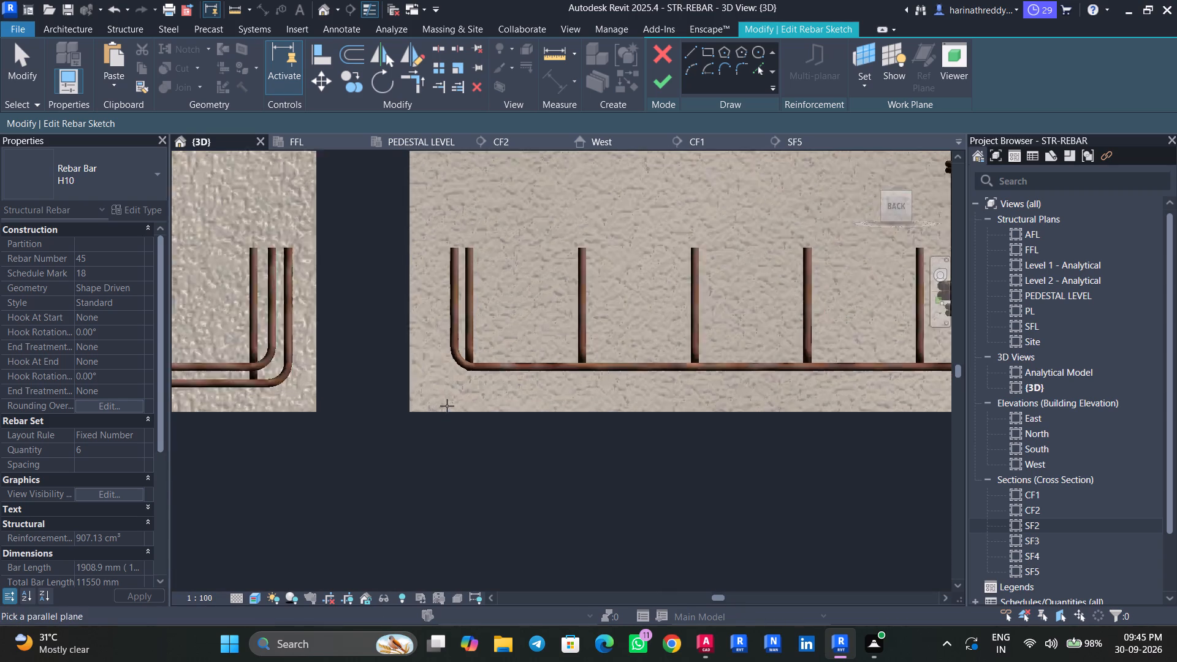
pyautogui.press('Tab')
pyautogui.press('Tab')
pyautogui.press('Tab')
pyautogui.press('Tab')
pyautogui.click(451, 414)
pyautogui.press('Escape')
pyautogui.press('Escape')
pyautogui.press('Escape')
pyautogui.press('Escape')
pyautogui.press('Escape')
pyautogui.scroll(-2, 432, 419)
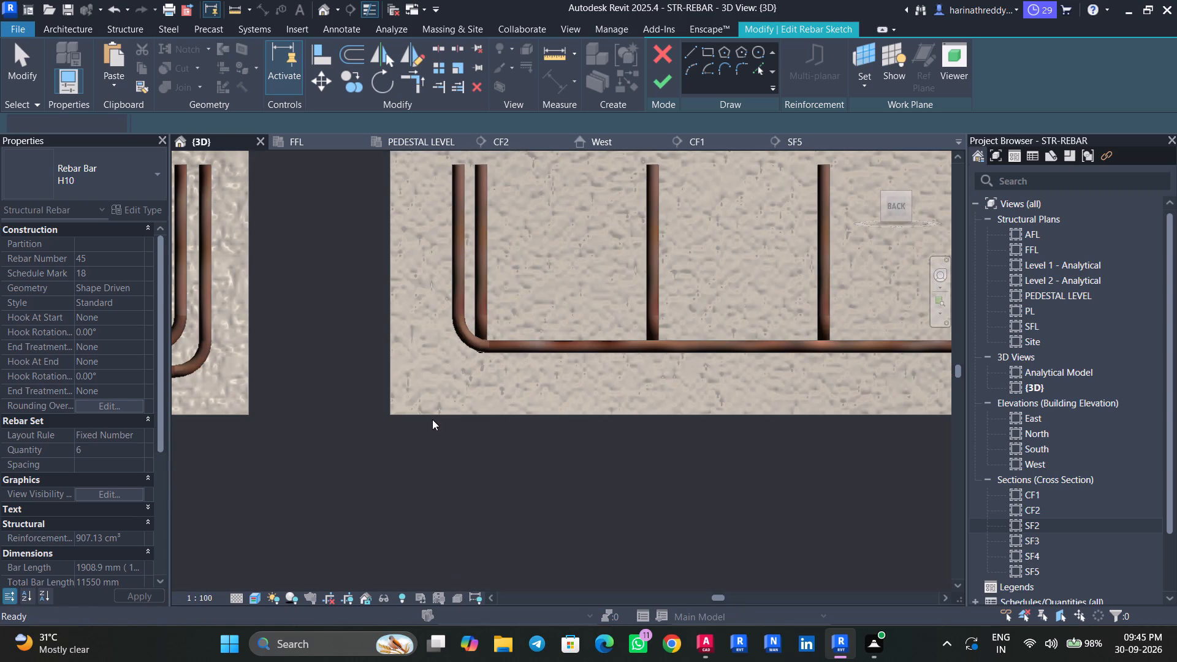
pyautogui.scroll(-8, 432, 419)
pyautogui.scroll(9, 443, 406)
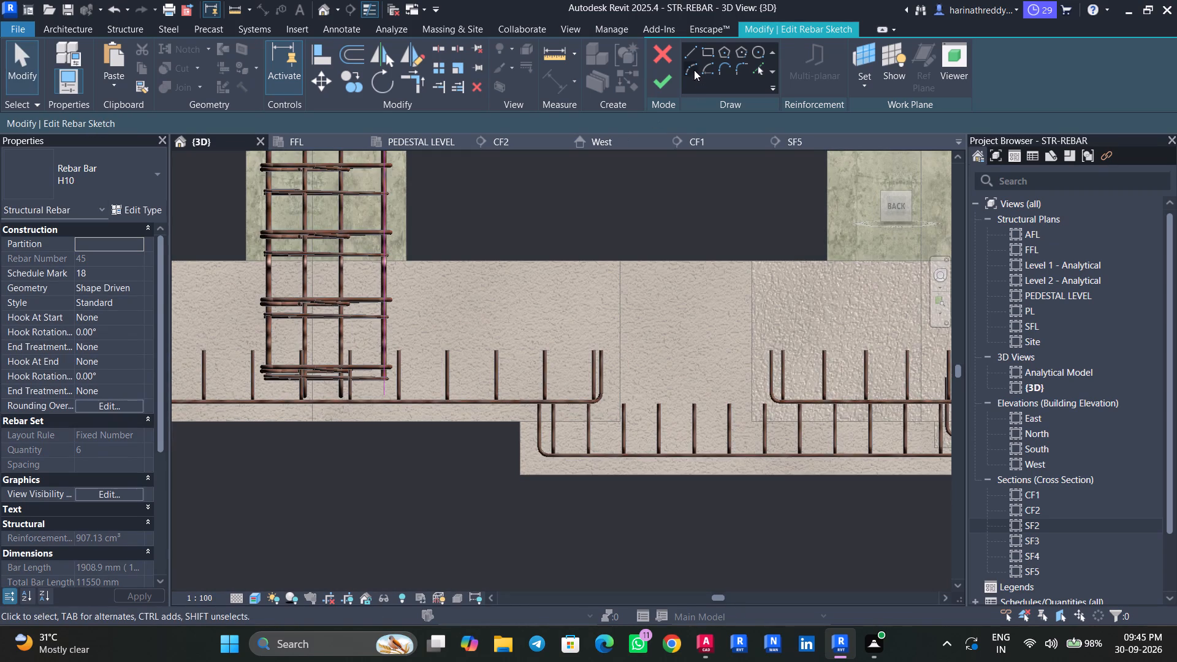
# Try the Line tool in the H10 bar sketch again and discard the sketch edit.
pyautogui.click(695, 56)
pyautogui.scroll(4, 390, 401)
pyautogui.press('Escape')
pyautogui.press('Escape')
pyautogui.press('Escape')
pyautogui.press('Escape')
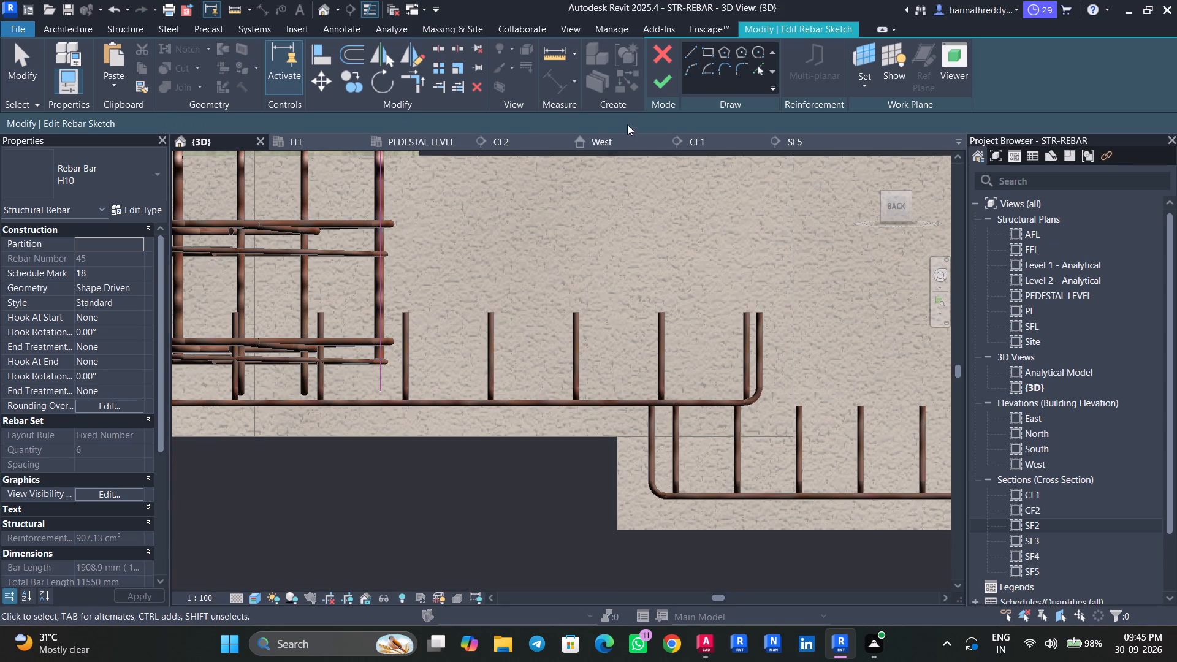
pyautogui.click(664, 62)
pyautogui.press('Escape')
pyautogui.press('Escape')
# Inspect the lower ends of the column's H16 vertical bars at the footing mesh from the back.
pyautogui.scroll(-2, 492, 378)
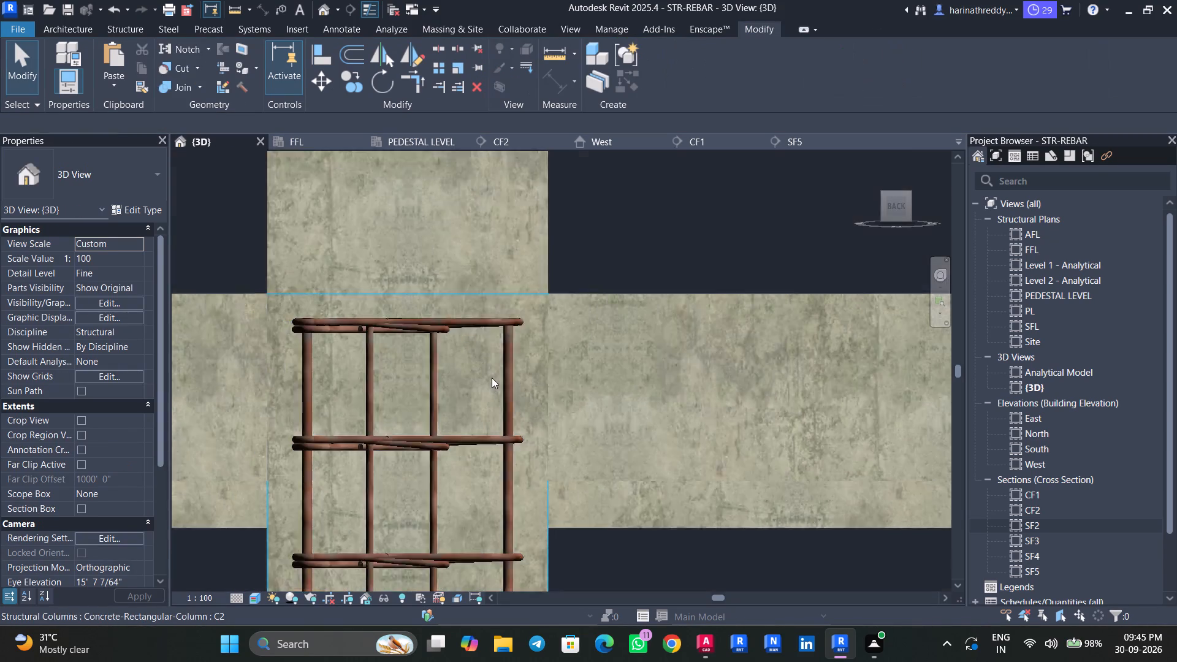
pyautogui.scroll(-11, 492, 378)
pyautogui.moveTo(558, 454); pyautogui.dragTo(536, 164, button='middle')
pyautogui.scroll(10, 456, 439)
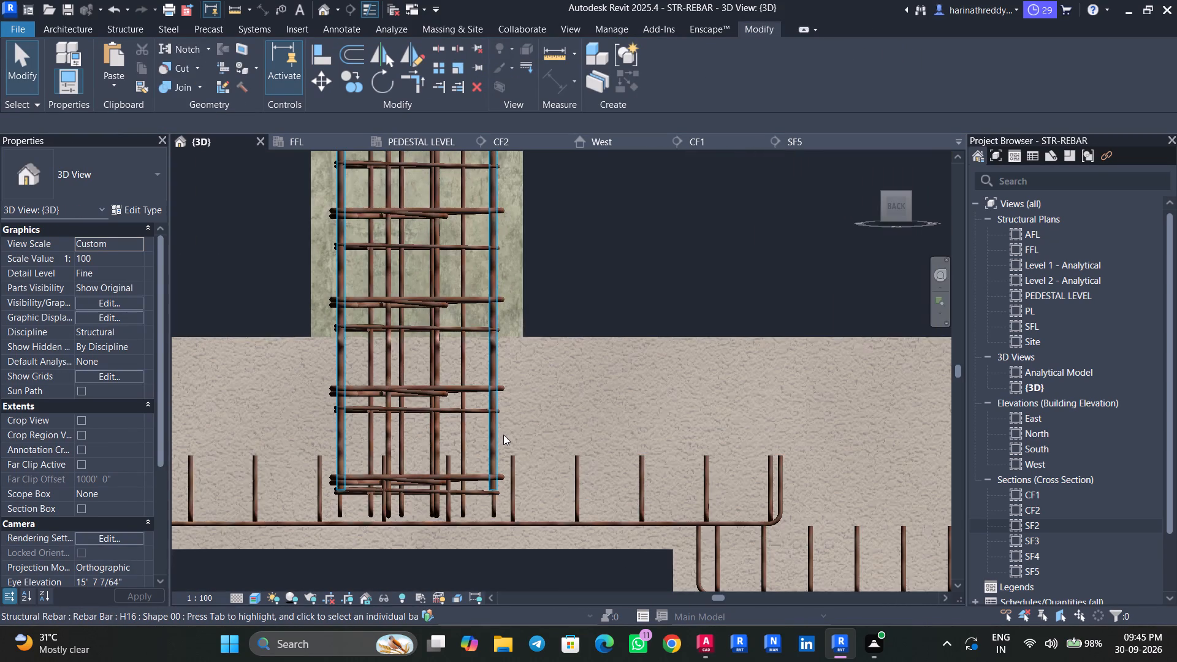
pyautogui.click(499, 436)
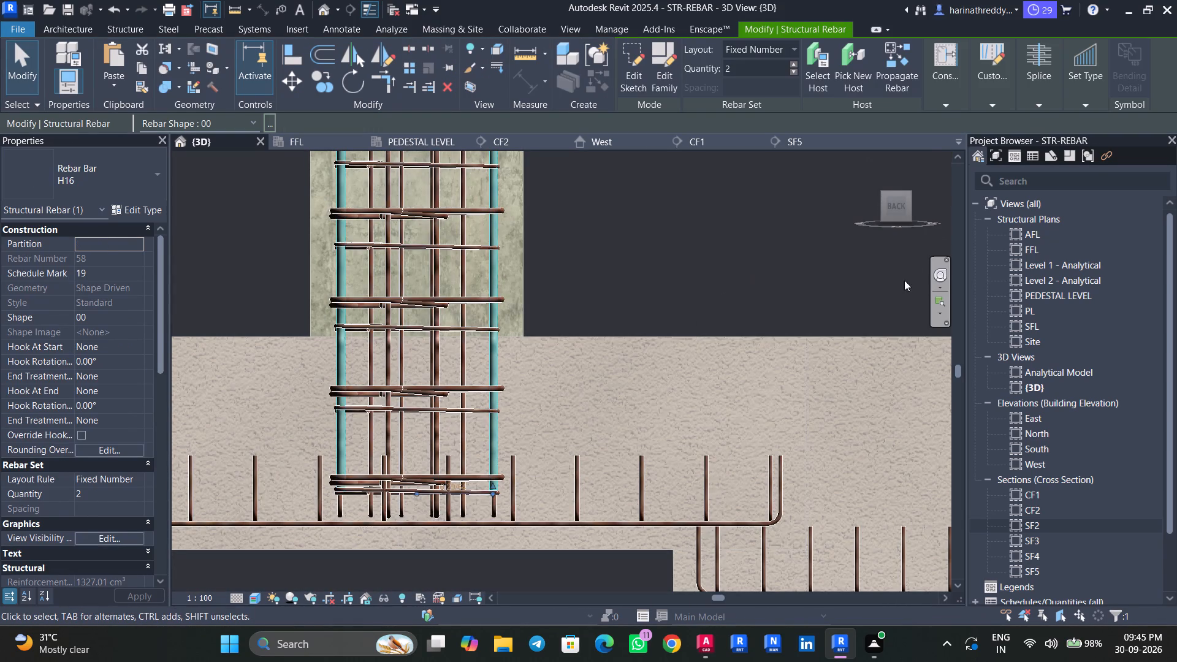
# Examine the lower ends of the H8 and H12 vertical bars in the footing from the left side of the model.
pyautogui.click(914, 203)
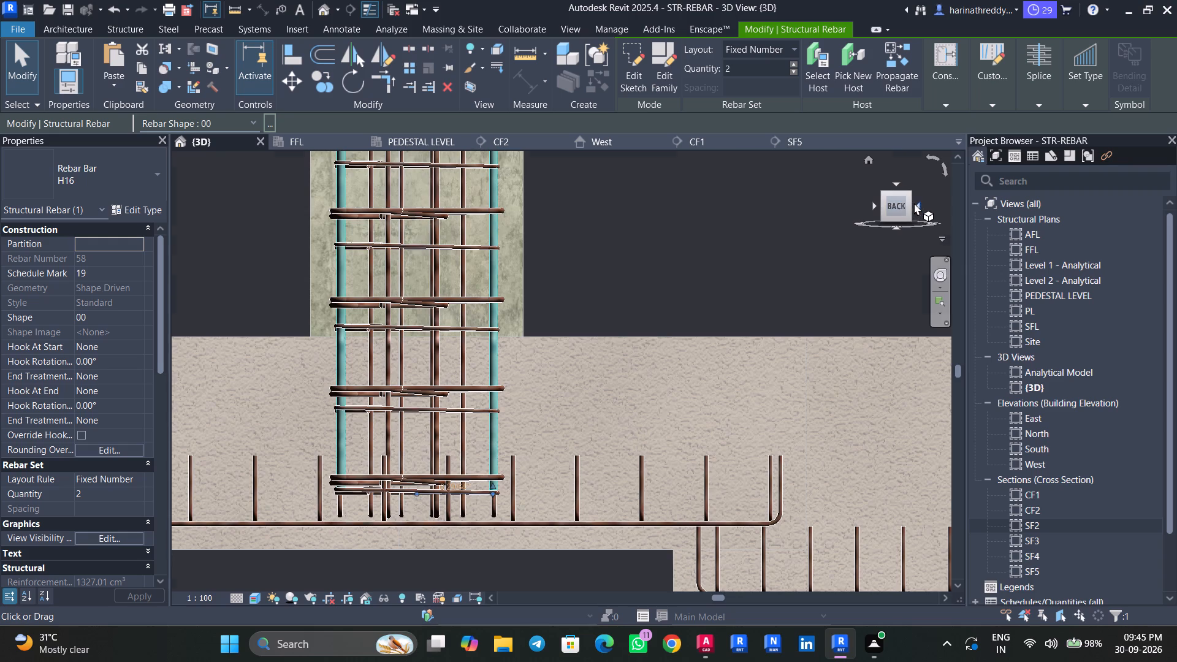
pyautogui.scroll(-1, 588, 485)
pyautogui.scroll(2, 588, 485)
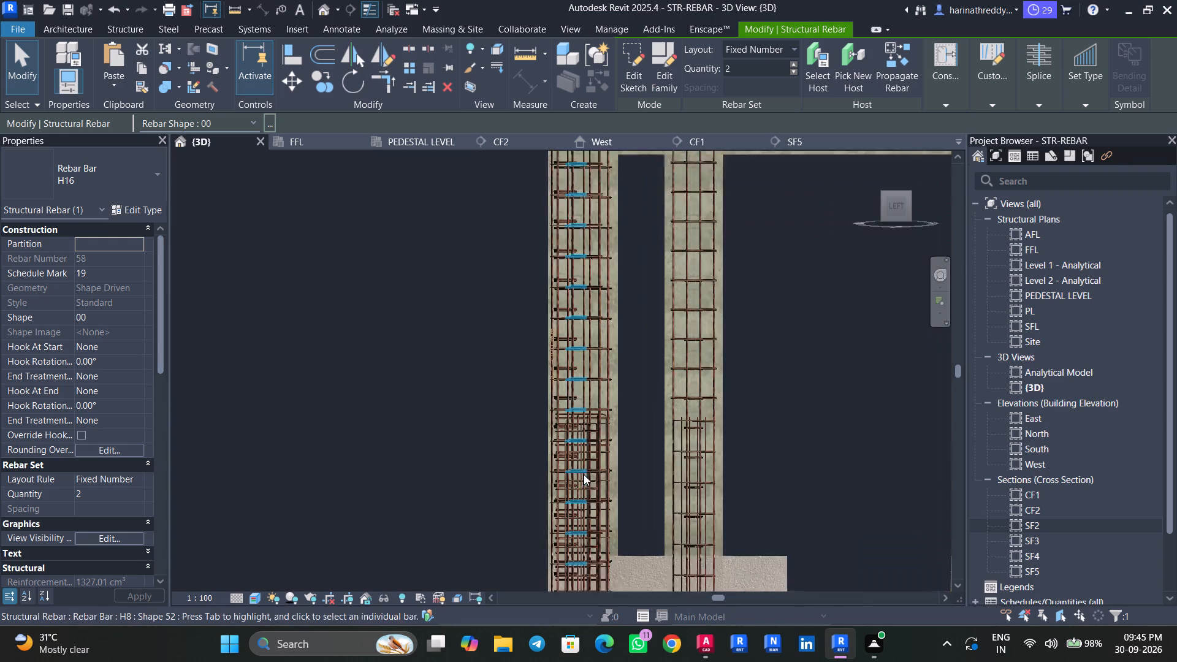
pyautogui.scroll(1, 584, 474)
pyautogui.moveTo(577, 471); pyautogui.dragTo(514, 243, button='middle')
pyautogui.scroll(12, 495, 389)
pyautogui.click(435, 405)
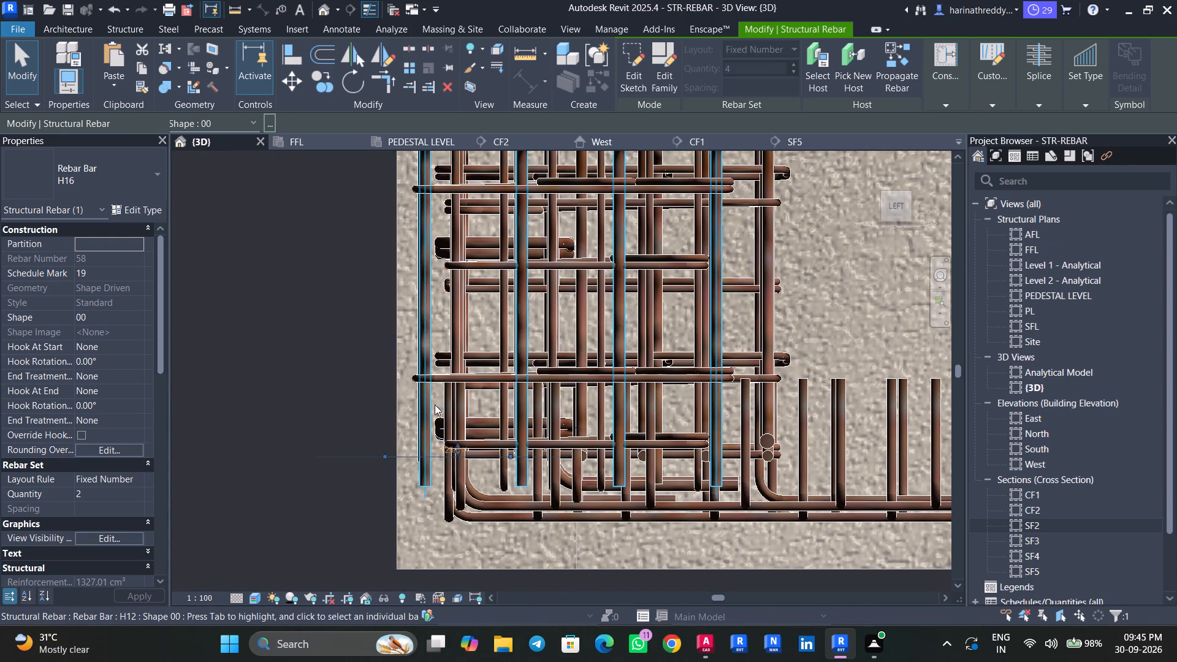
pyautogui.press('Escape')
pyautogui.press('Escape')
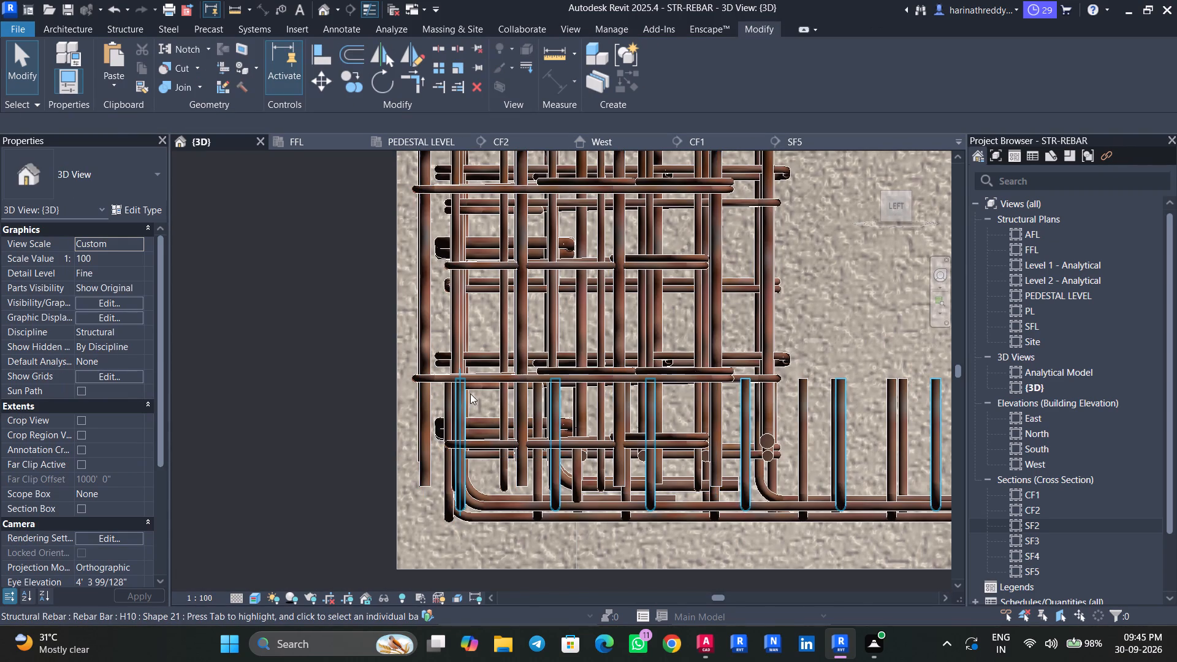
pyautogui.click(465, 348)
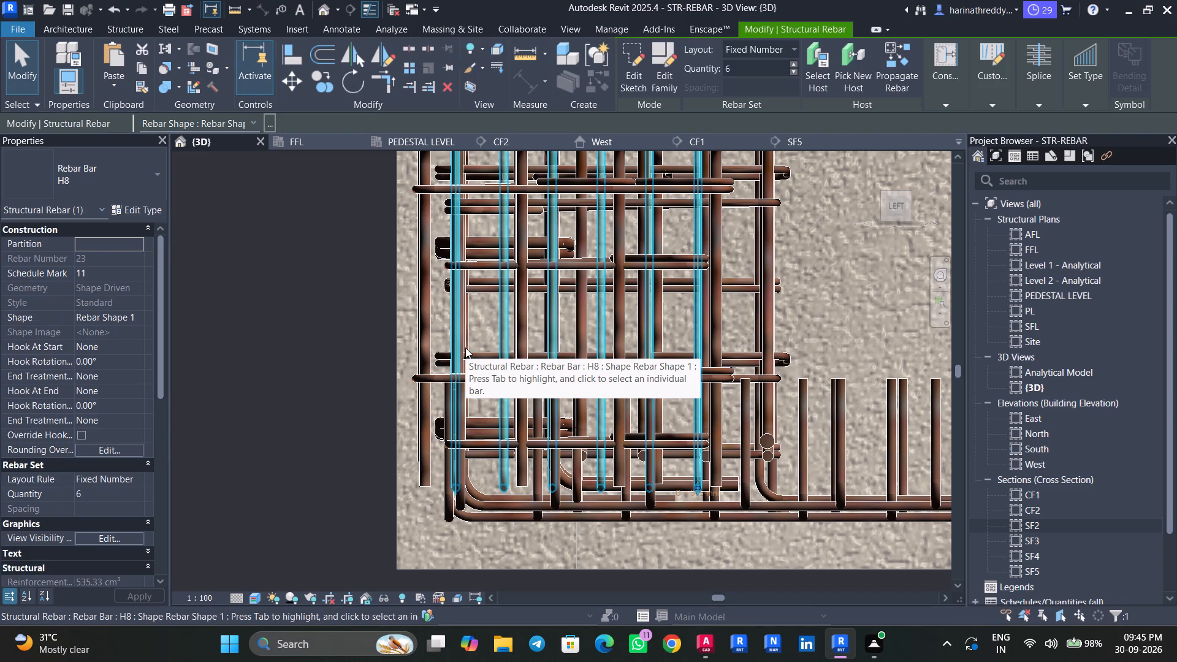
pyautogui.press('Escape')
pyautogui.press('Escape')
pyautogui.press('Escape')
pyautogui.click(432, 322)
pyautogui.moveTo(432, 322); pyautogui.dragTo(432, 326, button='middle')
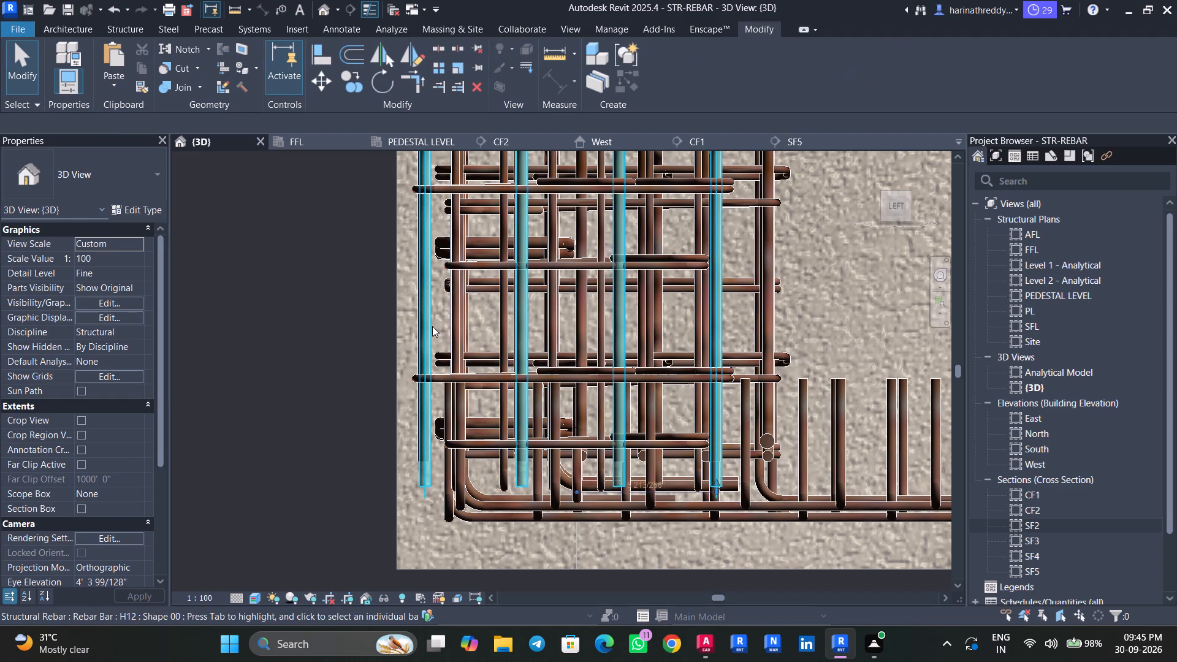
pyautogui.moveTo(432, 326); pyautogui.dragTo(446, 463, button='middle')
pyautogui.scroll(1, 446, 463)
pyautogui.press('Escape')
pyautogui.press('Escape')
pyautogui.press('Escape')
pyautogui.scroll(-2, 373, 391)
pyautogui.scroll(1, 373, 391)
pyautogui.scroll(-5, 373, 391)
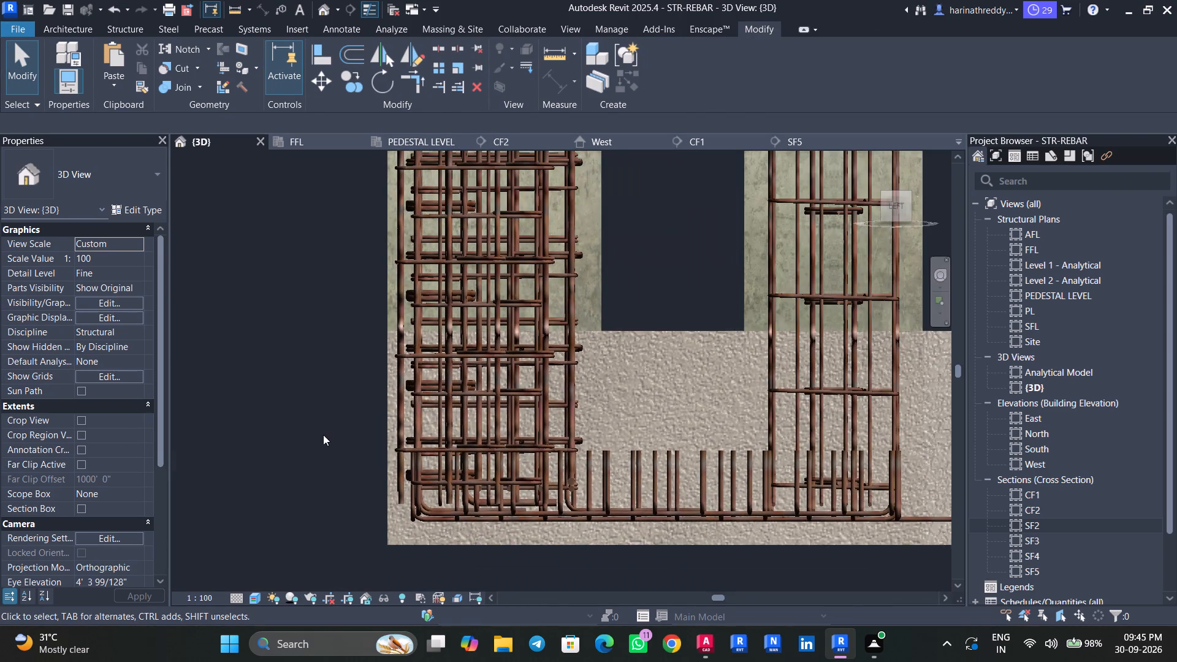
# Examine the column reinforcement cage where it meets the footing mesh from several angles around the footing.
pyautogui.keyDown('shift'); pyautogui.moveTo(322, 434); pyautogui.dragTo(372, 560, button='middle'); pyautogui.keyUp('shift')
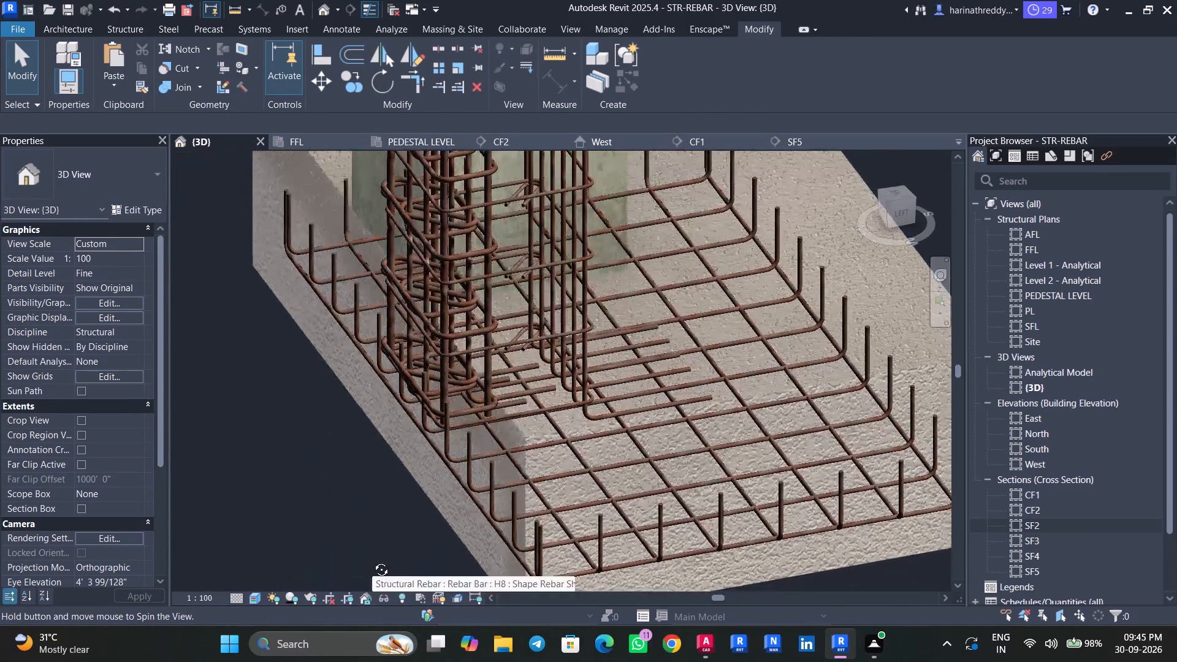
pyautogui.keyDown('shift'); pyautogui.moveTo(372, 560); pyautogui.dragTo(696, 508, button='middle'); pyautogui.keyUp('shift')
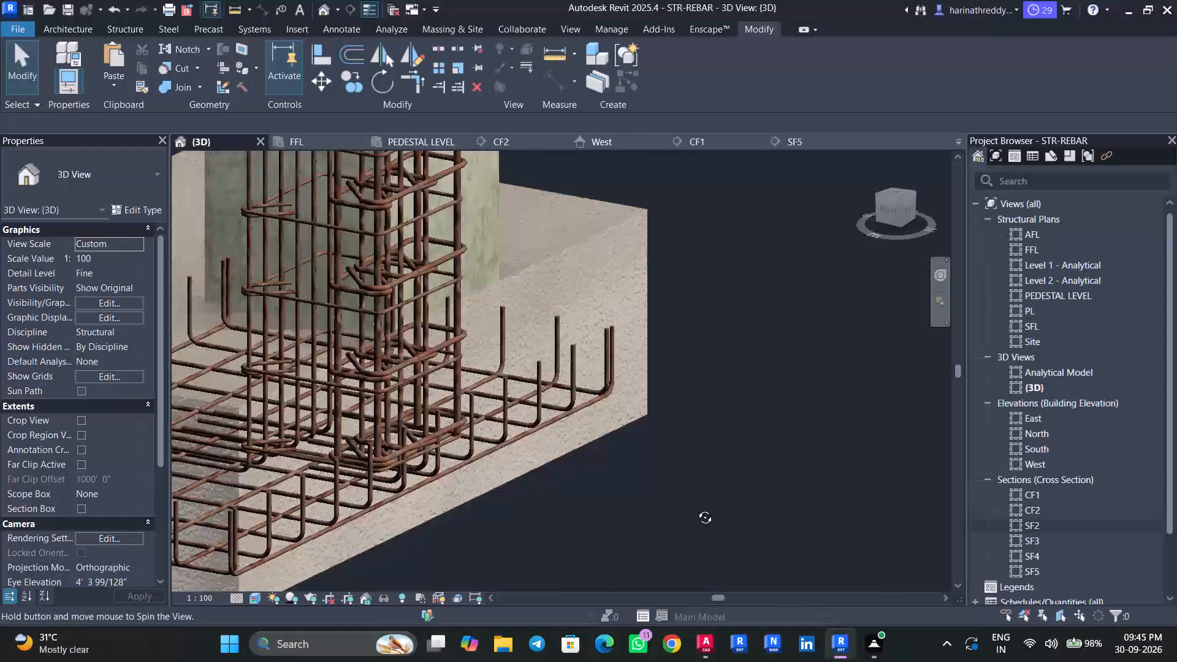
pyautogui.keyDown('shift'); pyautogui.moveTo(696, 508); pyautogui.dragTo(590, 559, button='middle'); pyautogui.keyUp('shift')
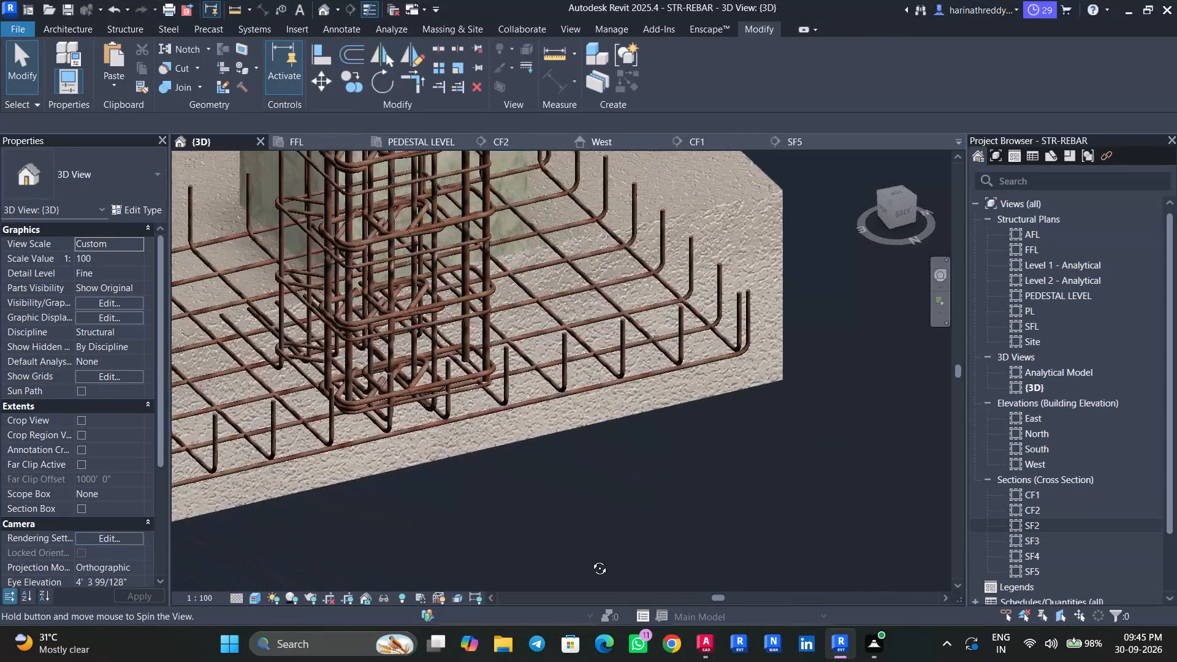
pyautogui.keyDown('shift'); pyautogui.moveTo(590, 559); pyautogui.dragTo(543, 566, button='middle'); pyautogui.keyUp('shift')
pyautogui.scroll(-6, 492, 492)
pyautogui.scroll(1, 492, 492)
pyautogui.scroll(-3, 492, 492)
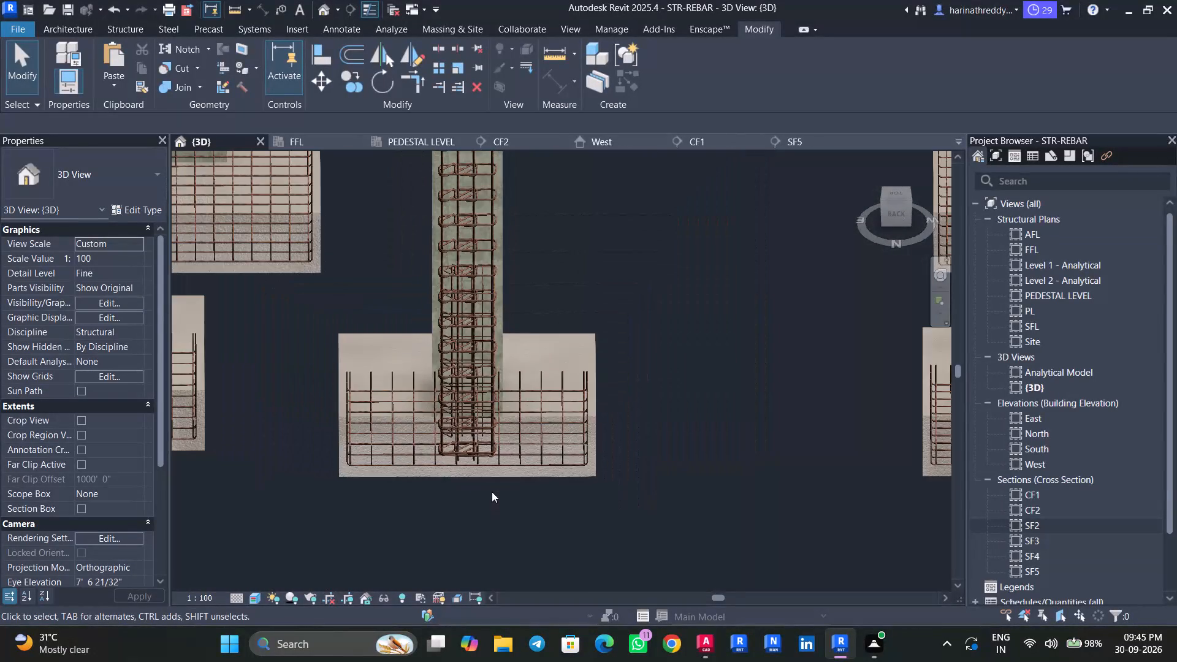
# Look through the East elevation for the reinforced column and its footing among the grids and levels.
pyautogui.doubleClick(1043, 424)
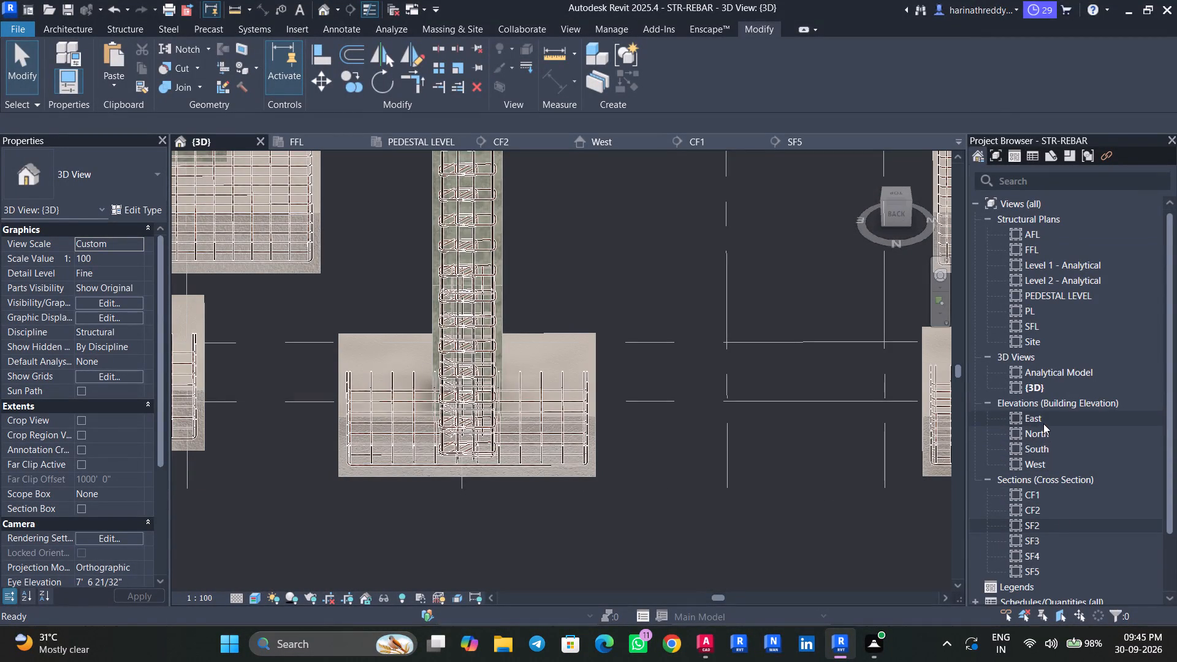
pyautogui.scroll(6, 712, 422)
pyautogui.scroll(-11, 712, 435)
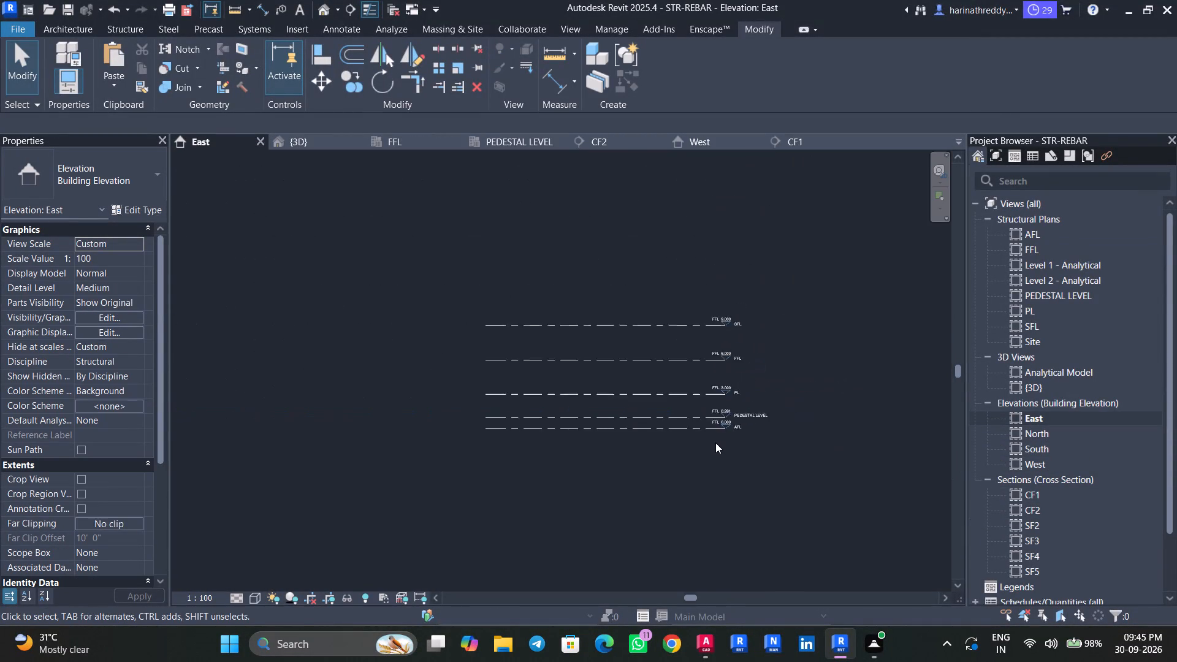
pyautogui.scroll(-9, 715, 443)
pyautogui.scroll(20, 486, 443)
pyautogui.scroll(2, 486, 443)
pyautogui.moveTo(398, 432); pyautogui.dragTo(411, 482, button='middle')
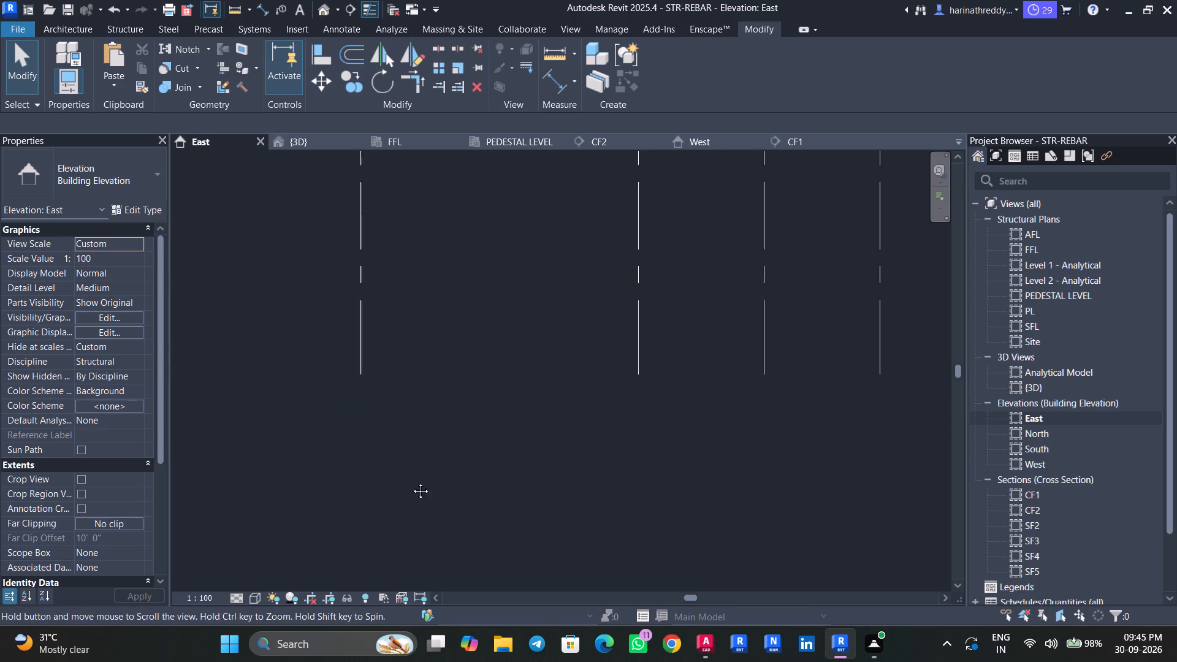
pyautogui.moveTo(411, 482); pyautogui.dragTo(418, 504, button='middle')
pyautogui.scroll(-5, 423, 496)
pyautogui.scroll(1, 423, 492)
pyautogui.scroll(-5, 423, 491)
pyautogui.scroll(1, 423, 491)
pyautogui.scroll(-3, 423, 491)
pyautogui.scroll(1, 423, 491)
pyautogui.scroll(-14, 423, 491)
pyautogui.scroll(1, 423, 491)
pyautogui.scroll(-3, 423, 491)
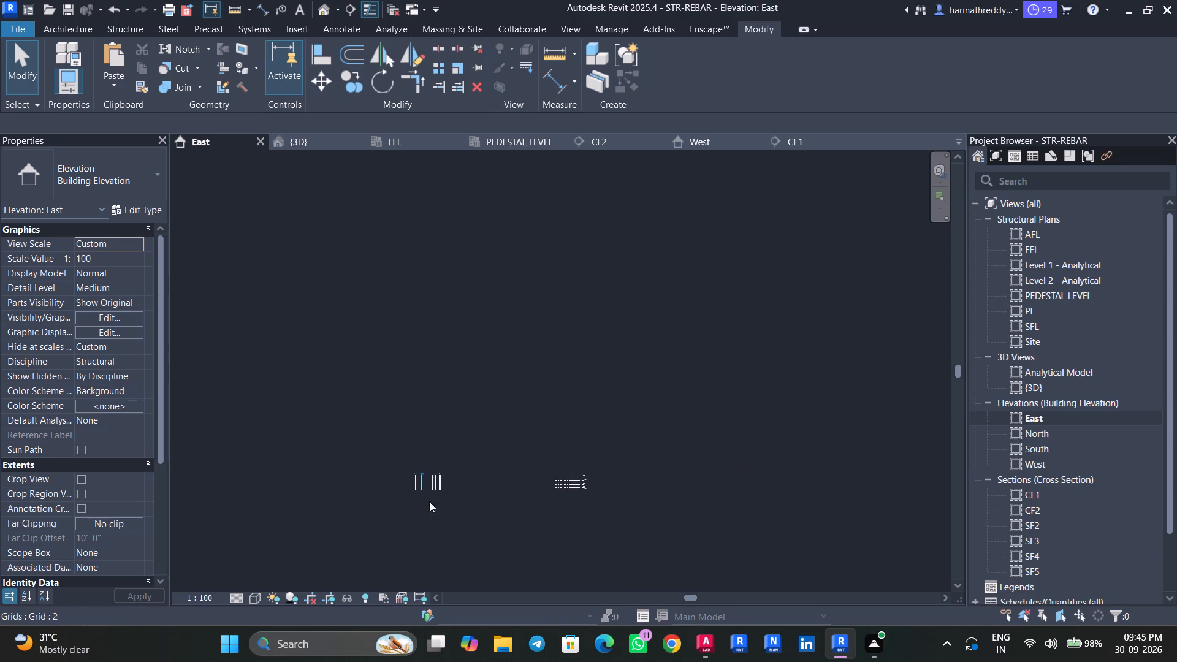
pyautogui.scroll(-4, 435, 501)
pyautogui.moveTo(440, 509); pyautogui.dragTo(538, 416, button='middle')
pyautogui.scroll(20, 519, 384)
pyautogui.scroll(4, 519, 384)
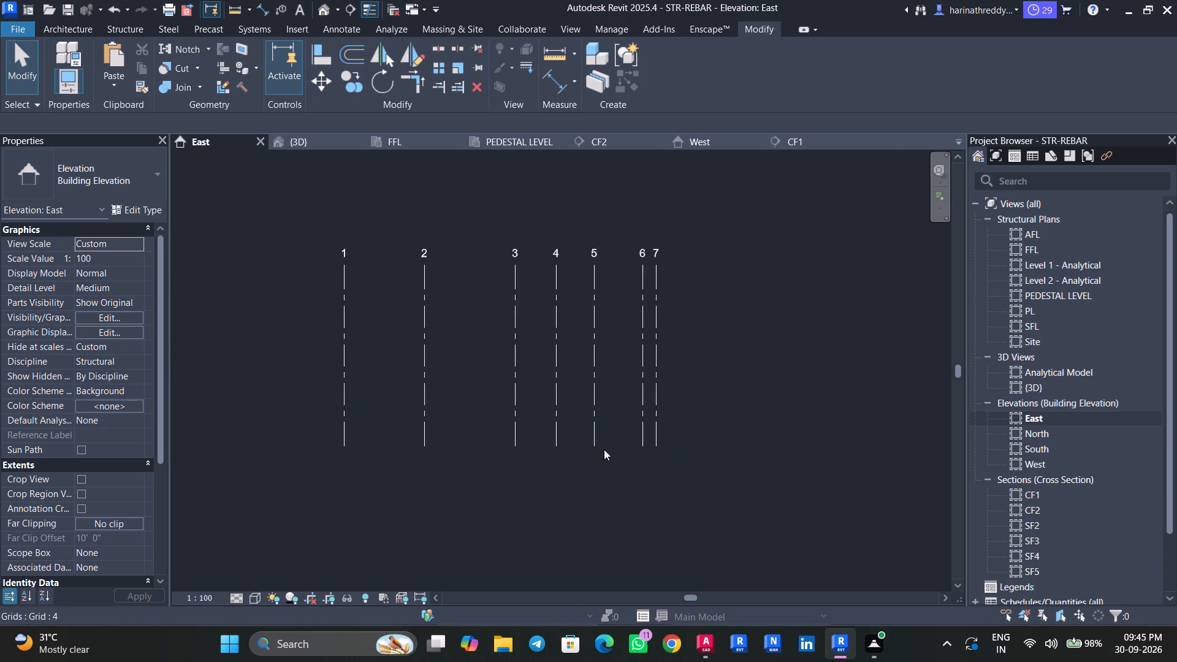
pyautogui.scroll(2, 604, 449)
pyautogui.scroll(-10, 647, 471)
pyautogui.moveTo(714, 468); pyautogui.dragTo(330, 476, button='middle')
pyautogui.moveTo(782, 477); pyautogui.dragTo(502, 478, button='middle')
pyautogui.scroll(5, 798, 477)
pyautogui.scroll(-1, 661, 496)
pyautogui.scroll(3, 661, 496)
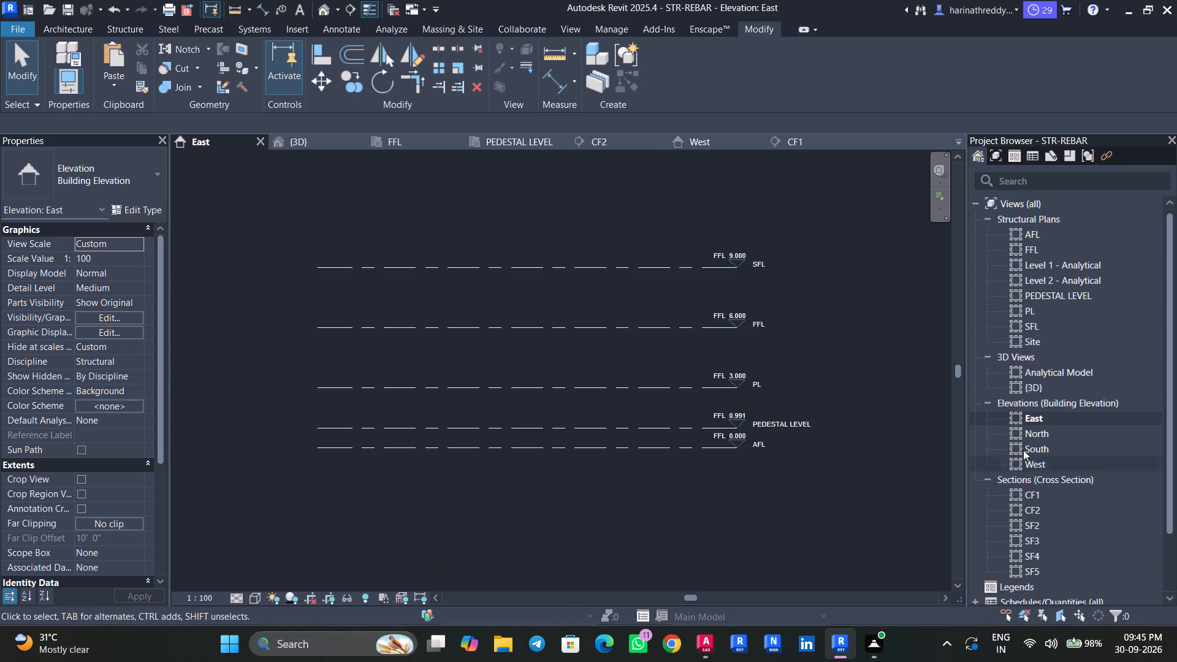
# Set the North elevation's visual style to Wireframe, with the column footings in view.
pyautogui.doubleClick(1054, 436)
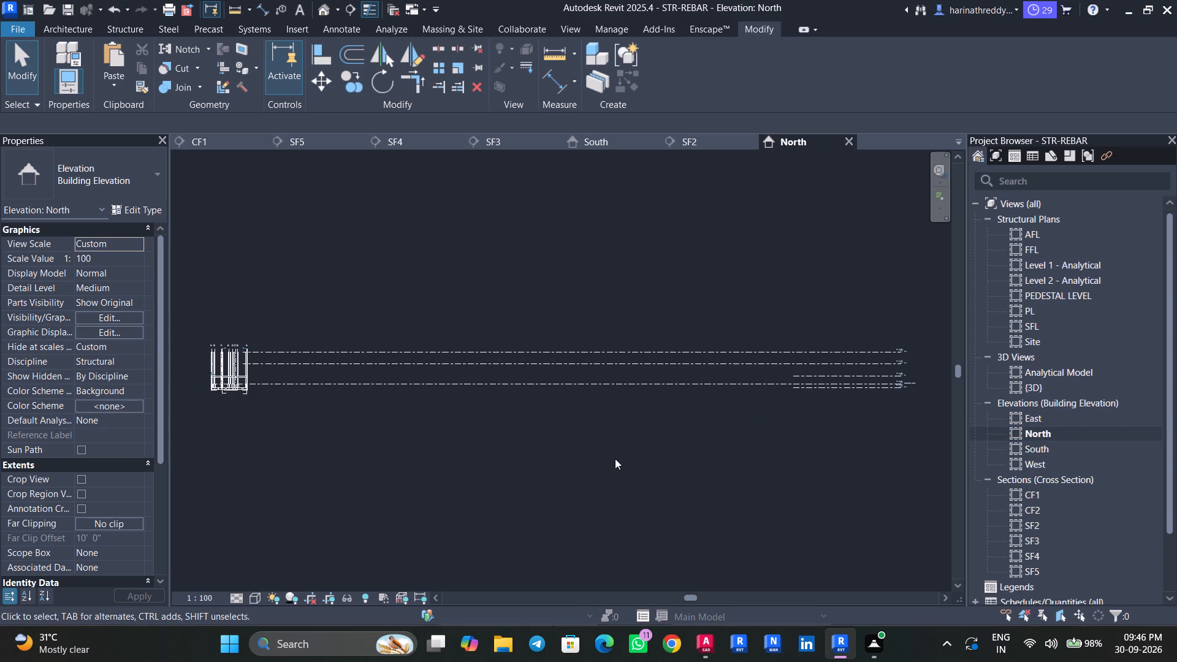
pyautogui.scroll(6, 207, 384)
pyautogui.scroll(-1, 219, 403)
pyautogui.scroll(9, 220, 403)
pyautogui.scroll(-1, 251, 401)
pyautogui.scroll(3, 251, 401)
pyautogui.moveTo(247, 388); pyautogui.dragTo(438, 522, button='middle')
pyautogui.scroll(1, 438, 522)
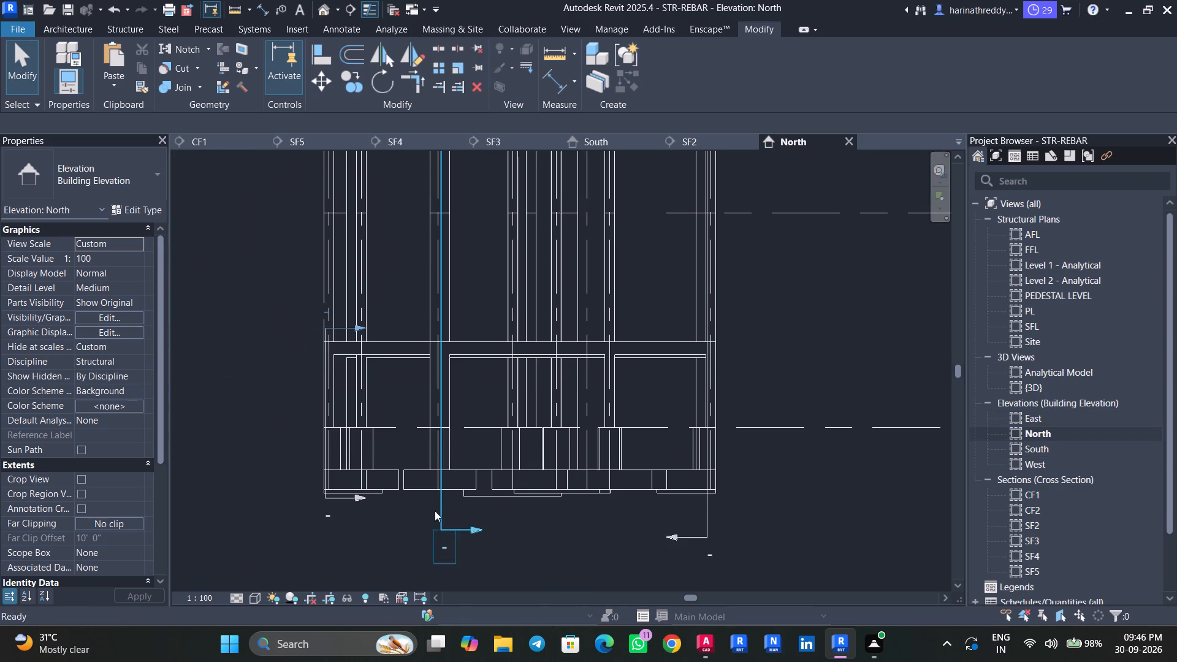
pyautogui.click(253, 596)
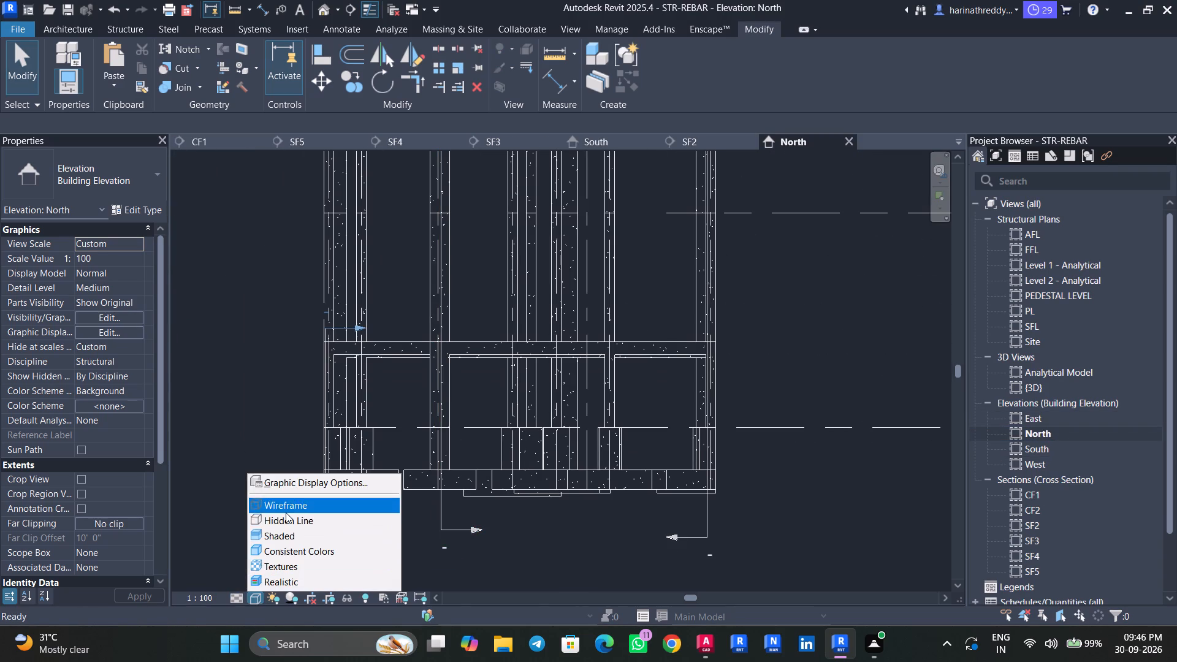
pyautogui.click(286, 512)
pyautogui.scroll(9, 487, 458)
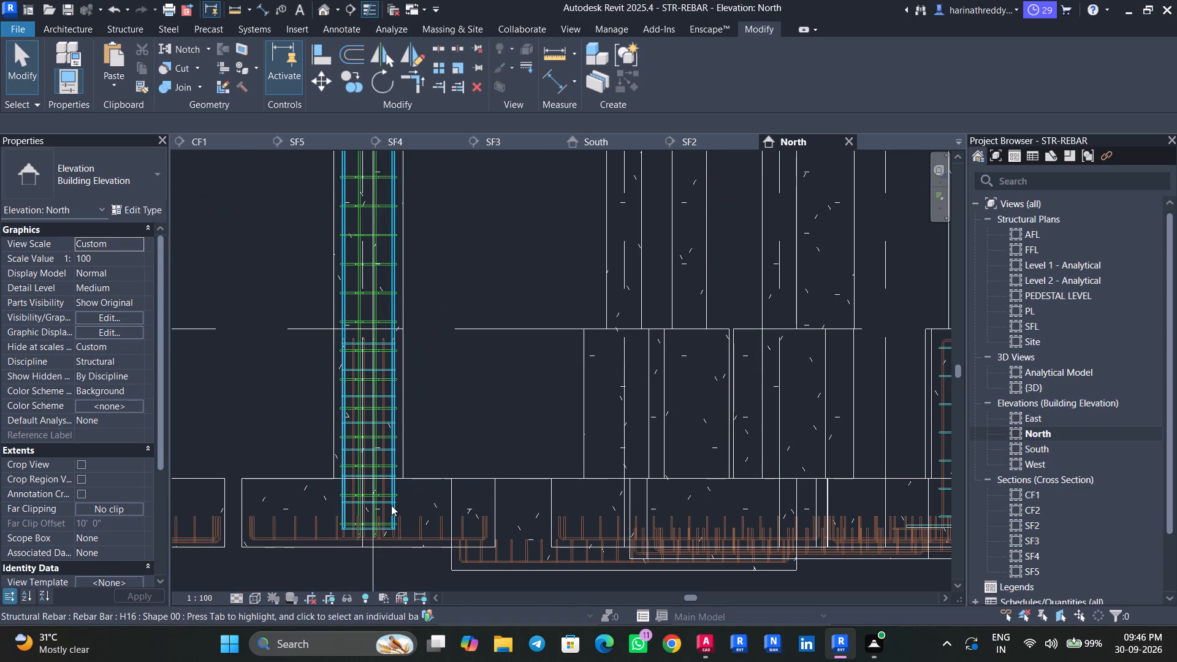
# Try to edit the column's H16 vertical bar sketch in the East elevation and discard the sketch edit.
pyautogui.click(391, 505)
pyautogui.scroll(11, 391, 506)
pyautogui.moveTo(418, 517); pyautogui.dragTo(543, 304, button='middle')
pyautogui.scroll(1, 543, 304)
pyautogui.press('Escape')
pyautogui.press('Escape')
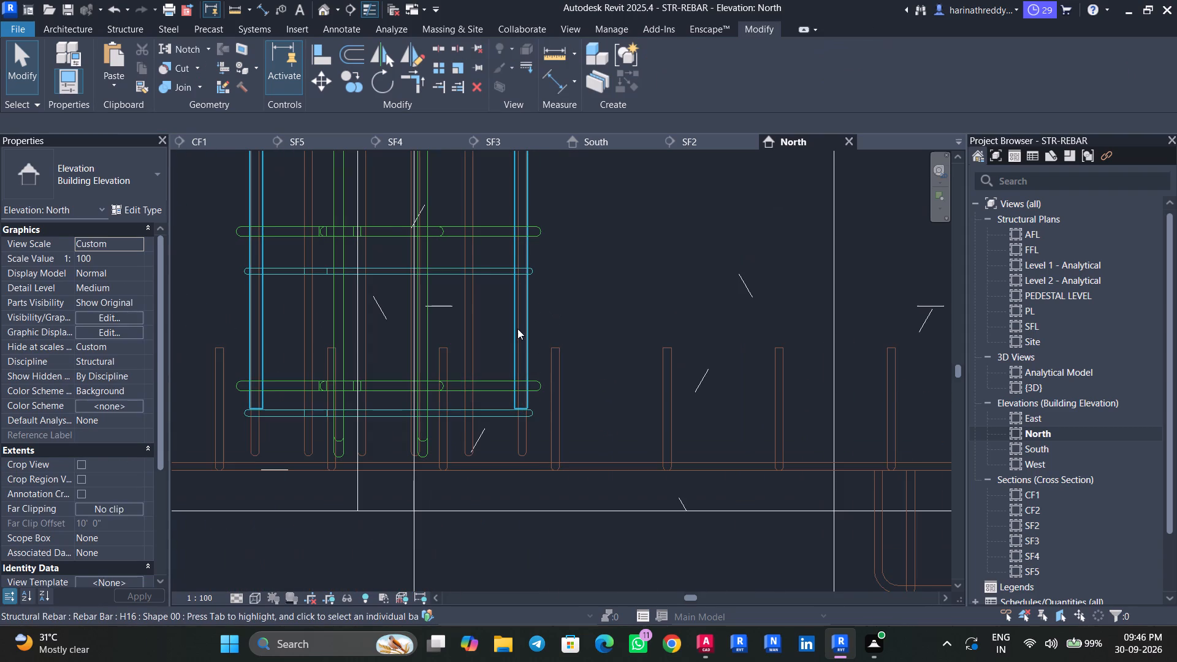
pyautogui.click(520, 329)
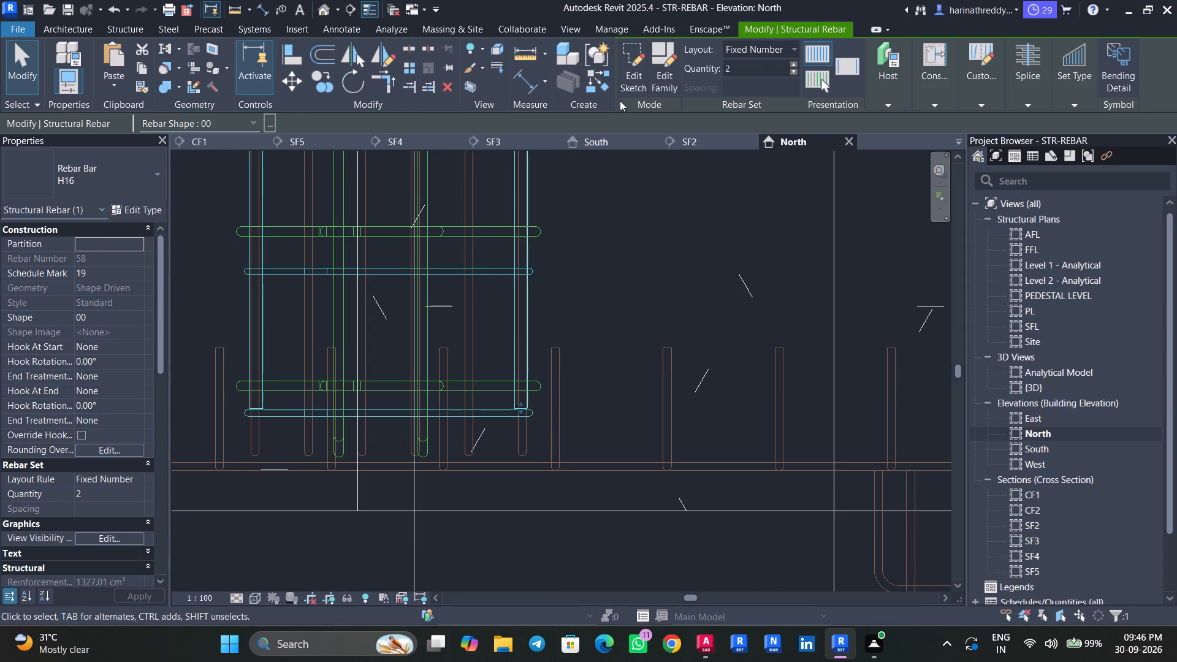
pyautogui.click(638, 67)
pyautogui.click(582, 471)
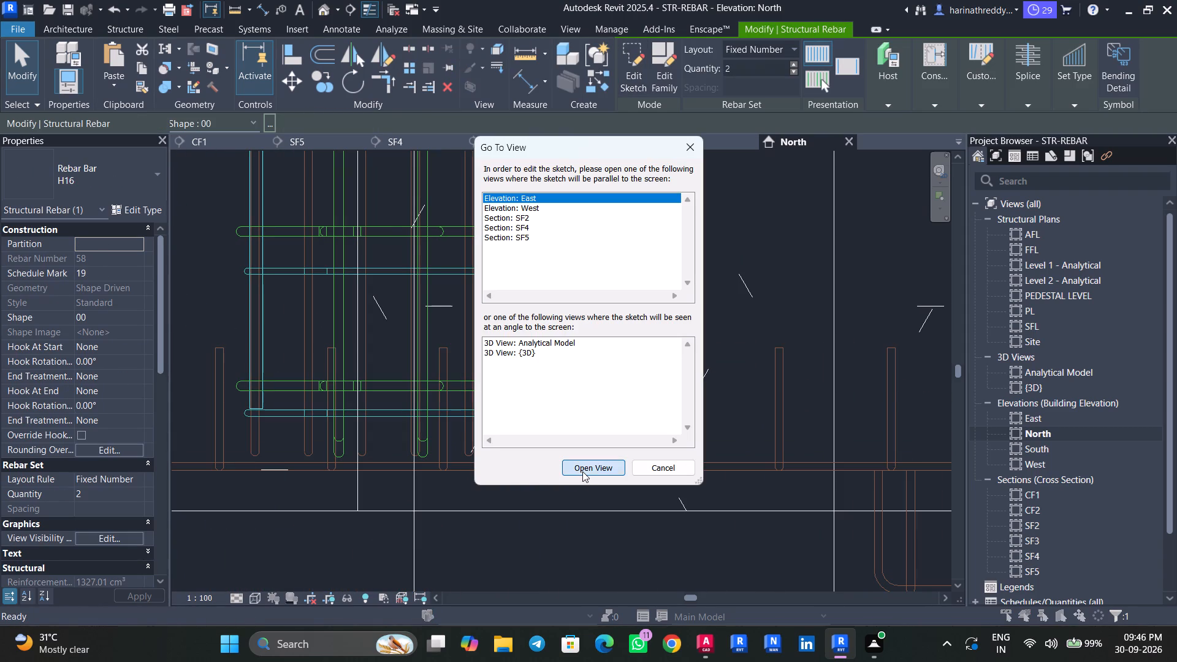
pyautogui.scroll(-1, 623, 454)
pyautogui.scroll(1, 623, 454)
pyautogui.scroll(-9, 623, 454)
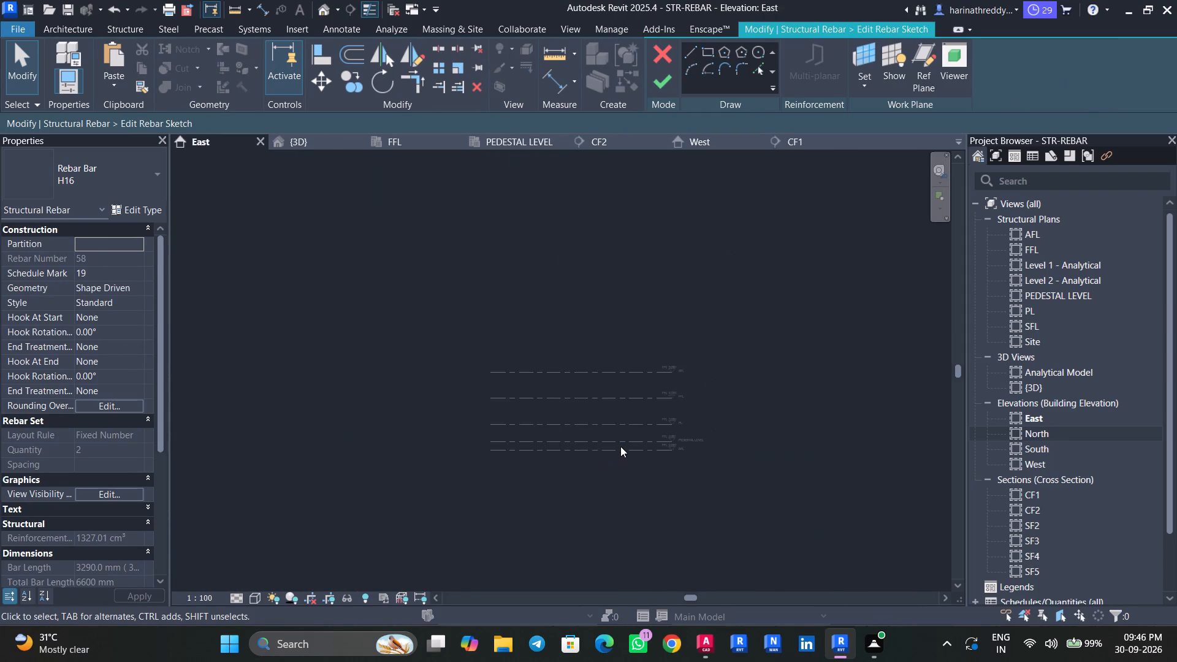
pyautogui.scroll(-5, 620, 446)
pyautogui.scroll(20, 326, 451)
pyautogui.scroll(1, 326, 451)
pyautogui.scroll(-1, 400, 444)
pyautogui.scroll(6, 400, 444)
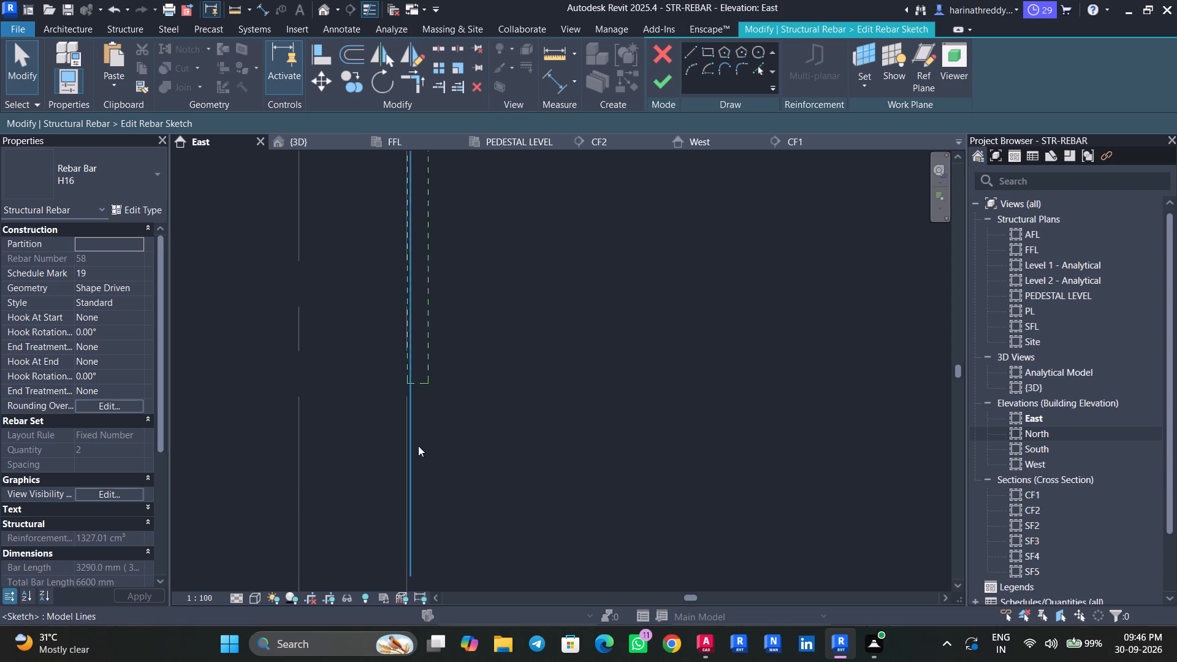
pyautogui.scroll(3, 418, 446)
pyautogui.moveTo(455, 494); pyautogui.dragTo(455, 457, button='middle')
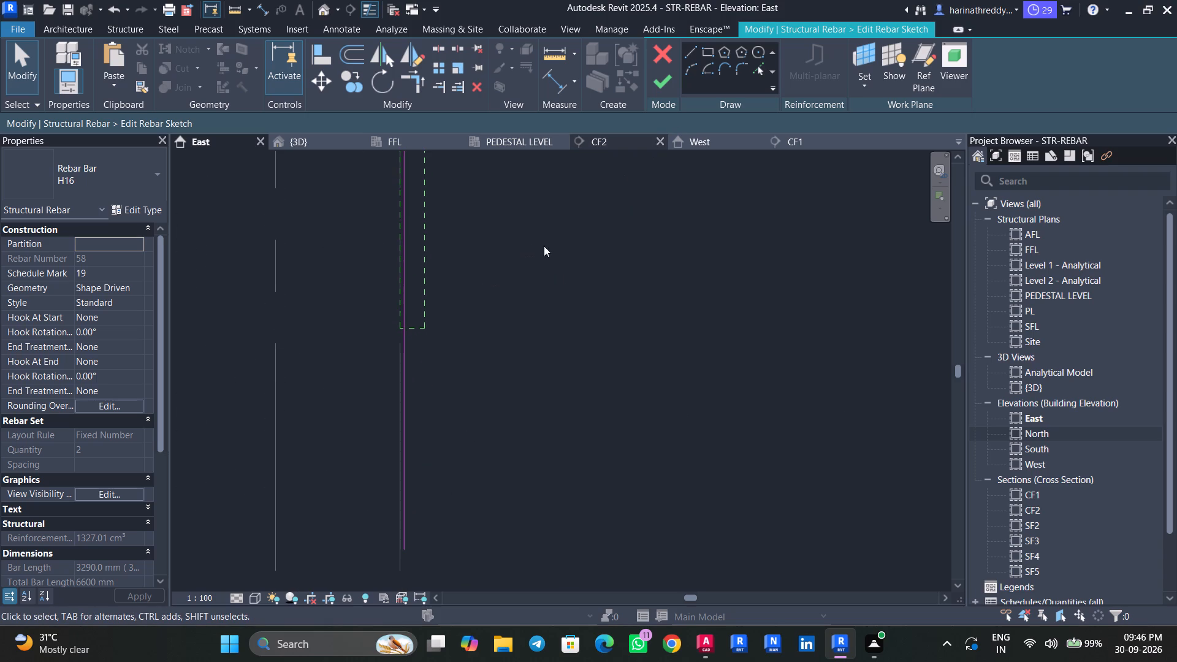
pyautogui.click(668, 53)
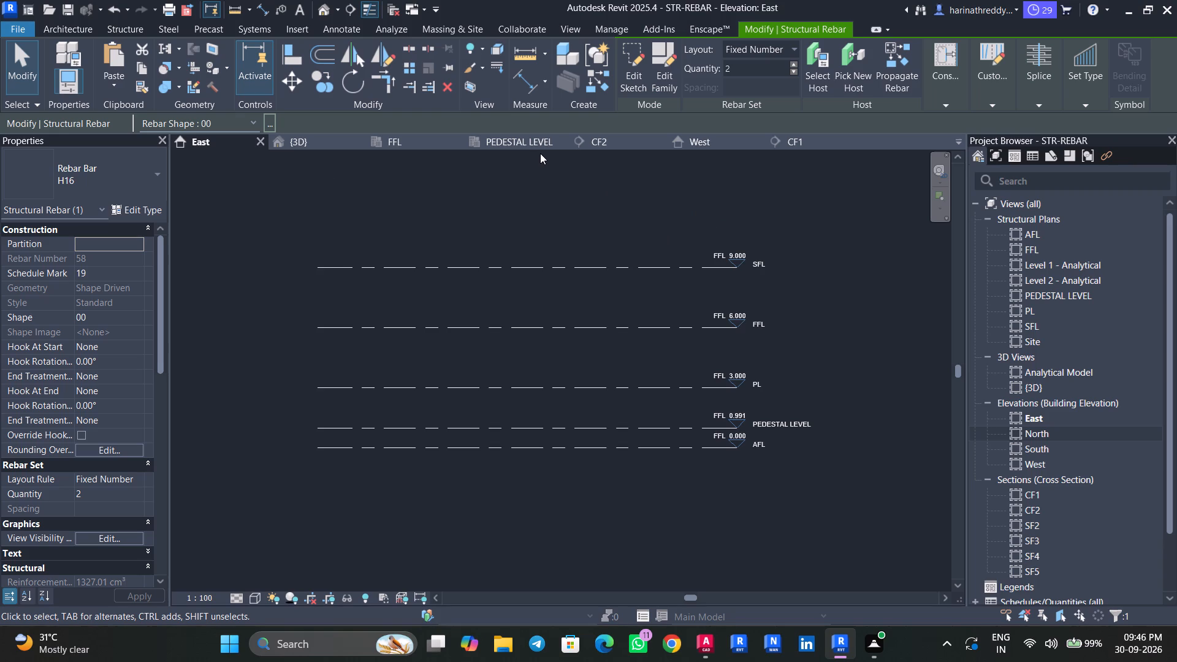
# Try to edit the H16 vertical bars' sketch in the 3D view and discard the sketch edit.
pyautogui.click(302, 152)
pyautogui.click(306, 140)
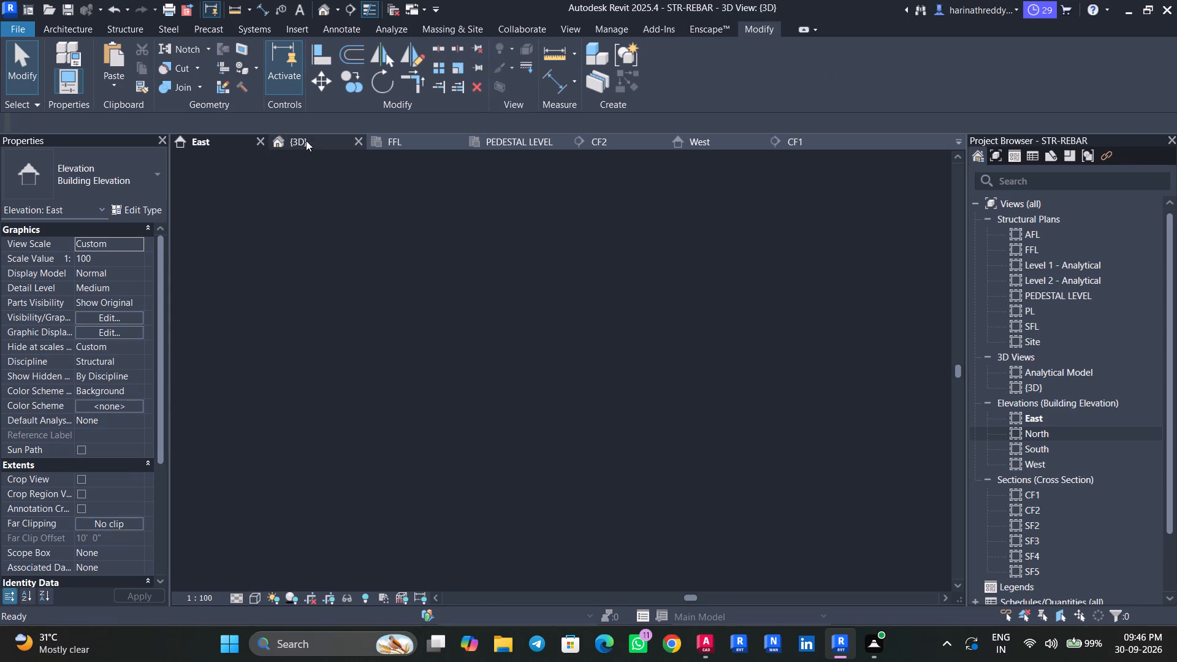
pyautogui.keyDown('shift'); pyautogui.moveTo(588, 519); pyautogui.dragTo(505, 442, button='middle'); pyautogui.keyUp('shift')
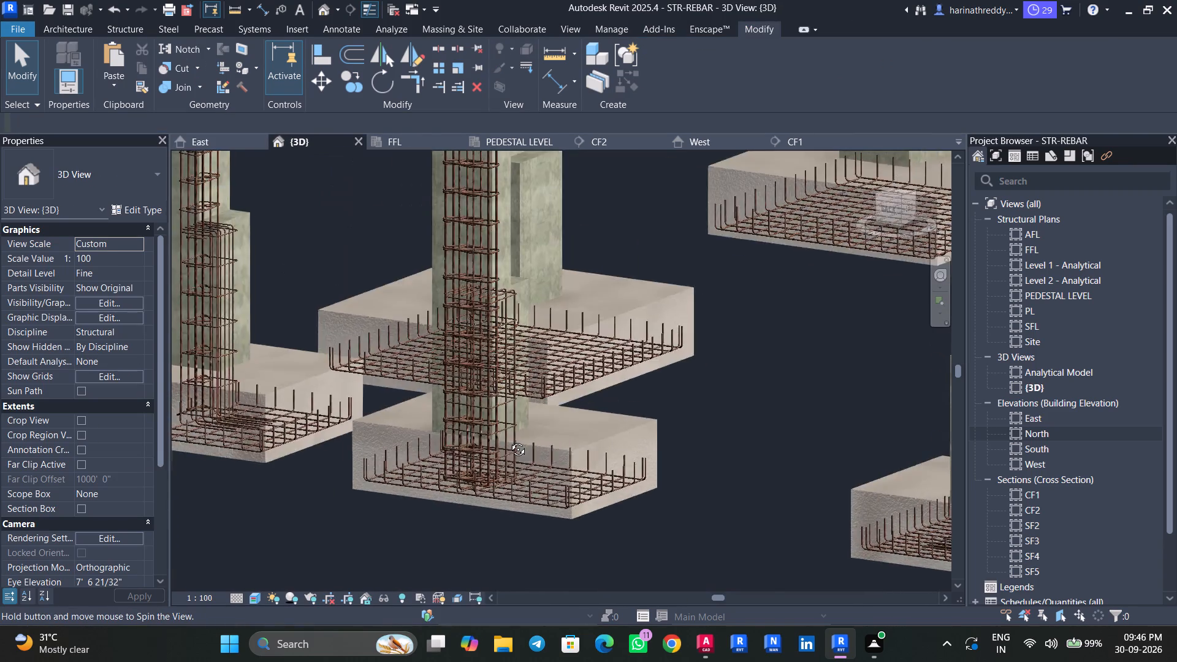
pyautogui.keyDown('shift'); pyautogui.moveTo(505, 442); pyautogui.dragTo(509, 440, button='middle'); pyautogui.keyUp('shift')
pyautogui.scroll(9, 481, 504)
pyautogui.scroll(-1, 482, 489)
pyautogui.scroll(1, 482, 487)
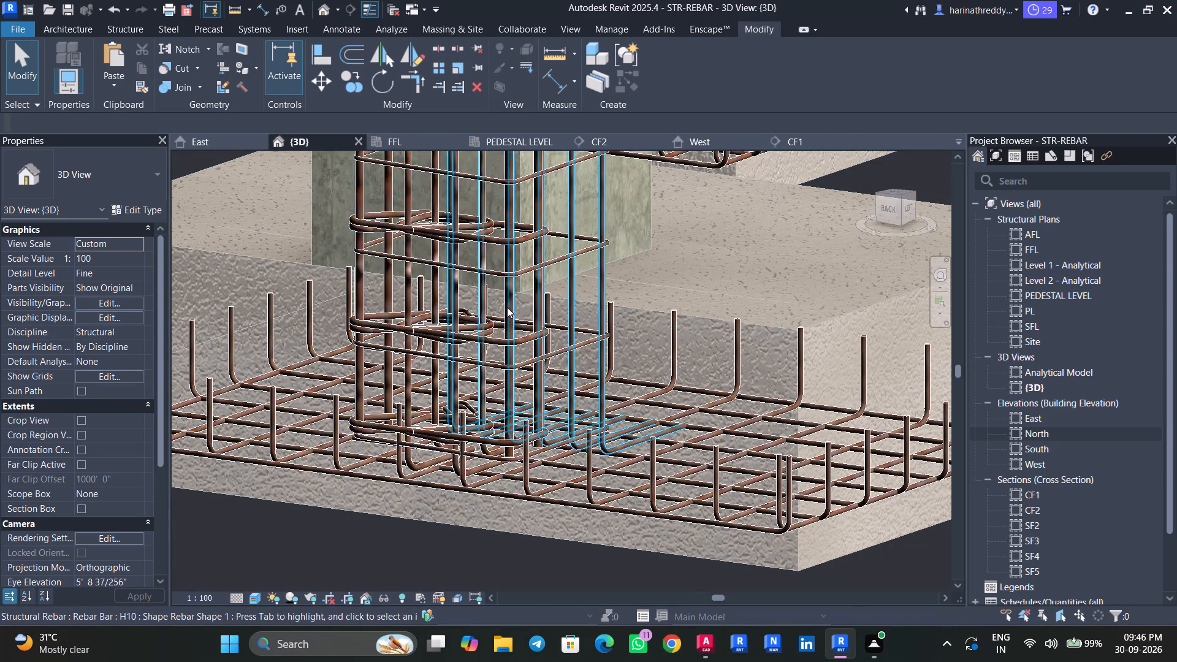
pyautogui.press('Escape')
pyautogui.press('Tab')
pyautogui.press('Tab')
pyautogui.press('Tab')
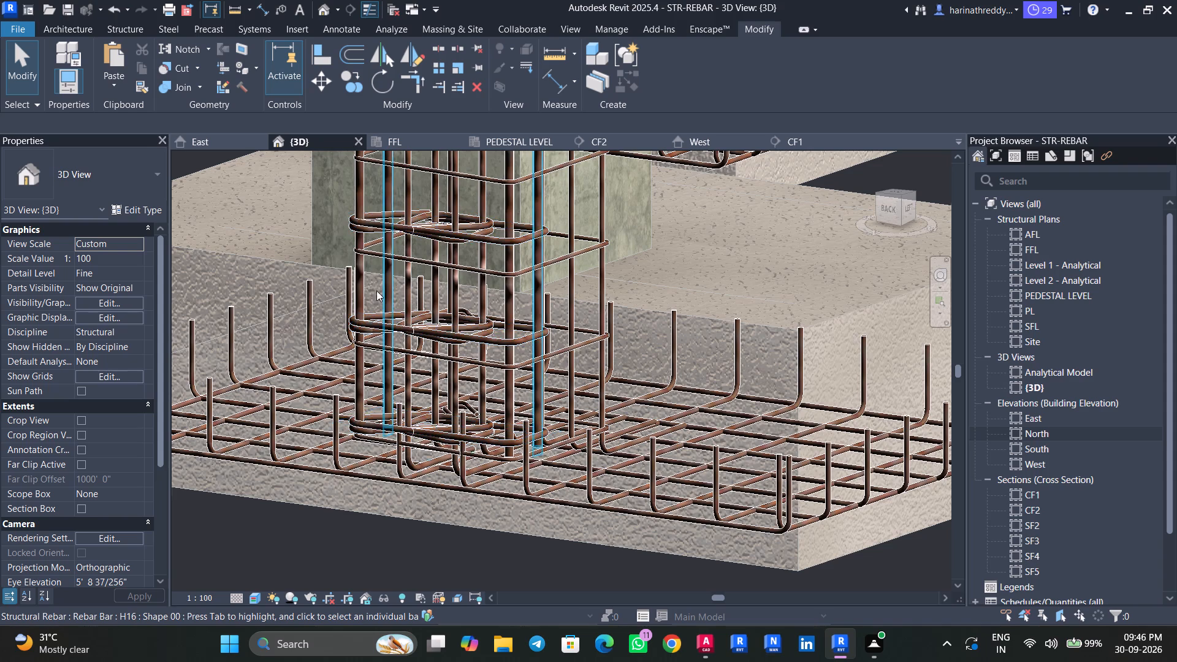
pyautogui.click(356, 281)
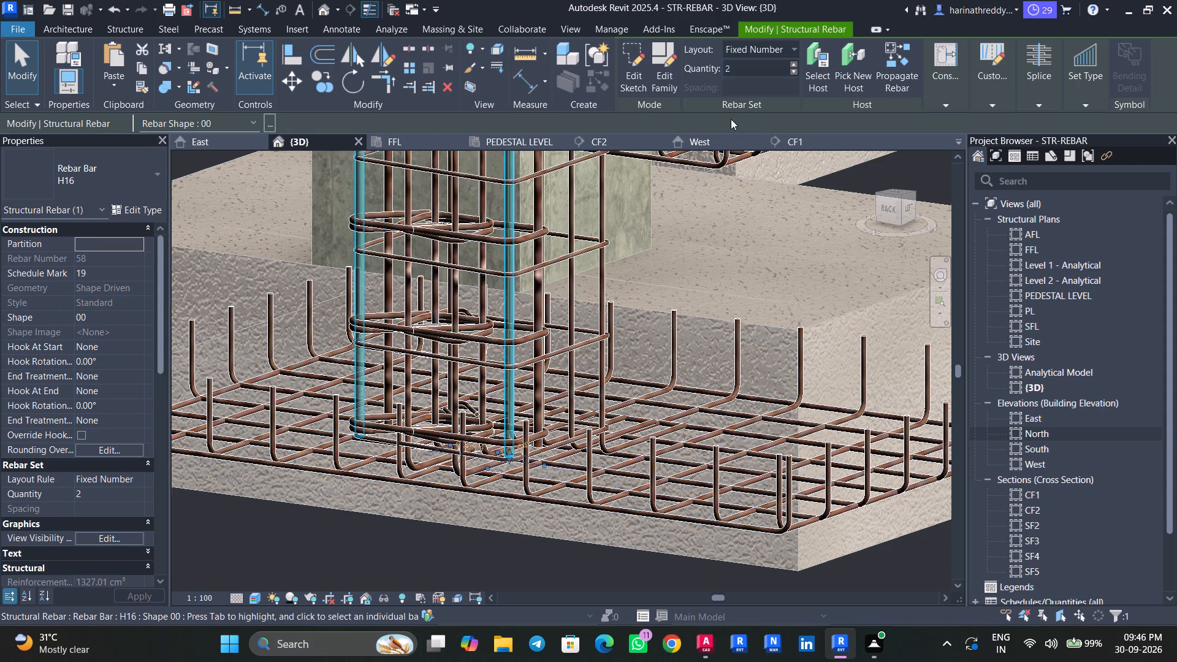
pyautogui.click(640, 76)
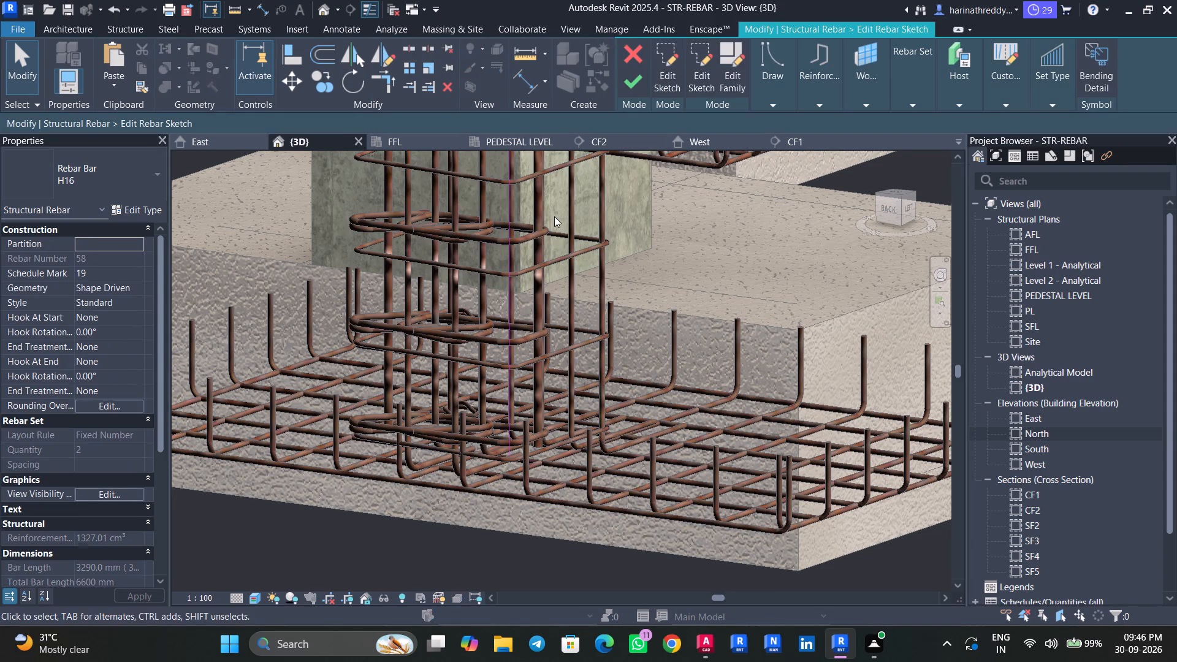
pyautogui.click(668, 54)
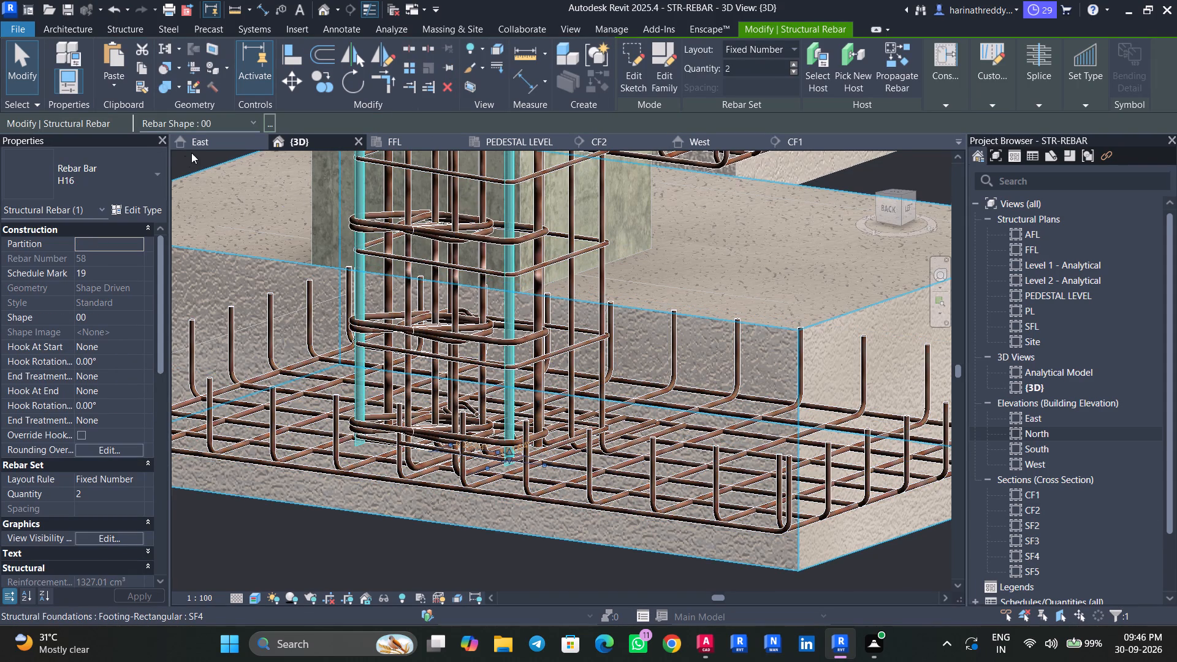
# Look through the South elevation for the column and its footing reinforcement.
pyautogui.doubleClick(1045, 451)
pyautogui.scroll(-1, 286, 417)
pyautogui.scroll(1, 288, 419)
pyautogui.scroll(-2, 289, 419)
pyautogui.scroll(1, 289, 419)
pyautogui.scroll(-6, 302, 415)
pyautogui.moveTo(305, 421); pyautogui.dragTo(639, 425, button='middle')
pyautogui.scroll(-16, 636, 422)
pyautogui.scroll(3, 831, 397)
pyautogui.scroll(-1, 832, 401)
pyautogui.scroll(5, 832, 402)
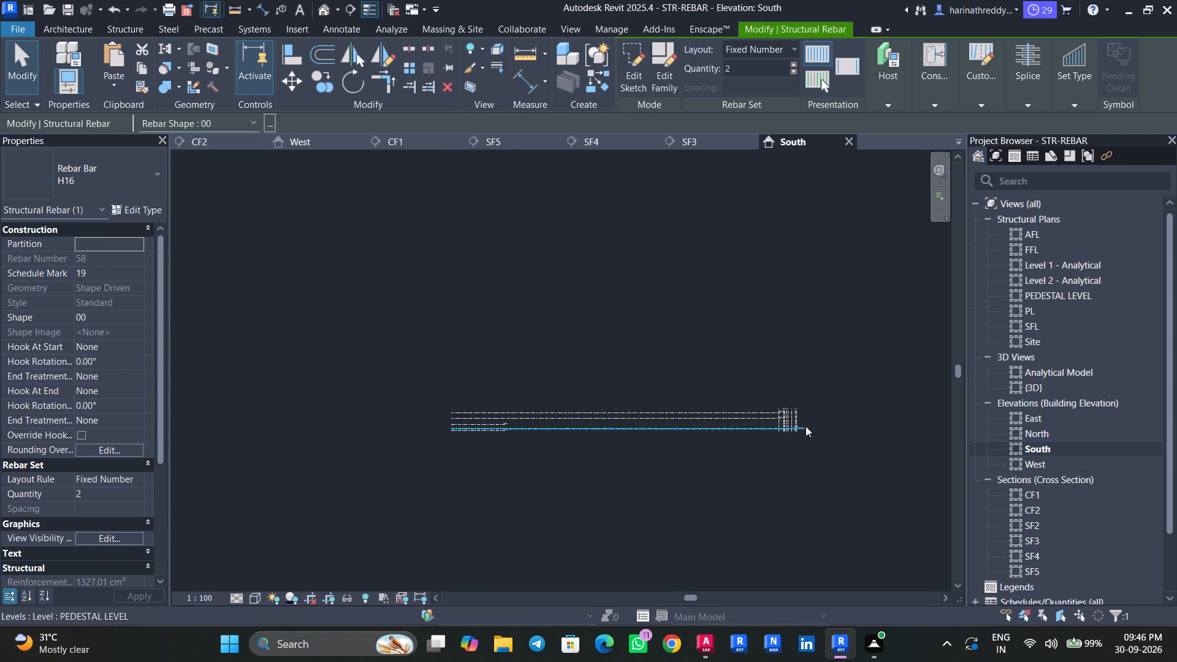
pyautogui.scroll(20, 806, 426)
pyautogui.scroll(-9, 770, 436)
pyautogui.scroll(1, 770, 436)
pyautogui.scroll(-4, 770, 436)
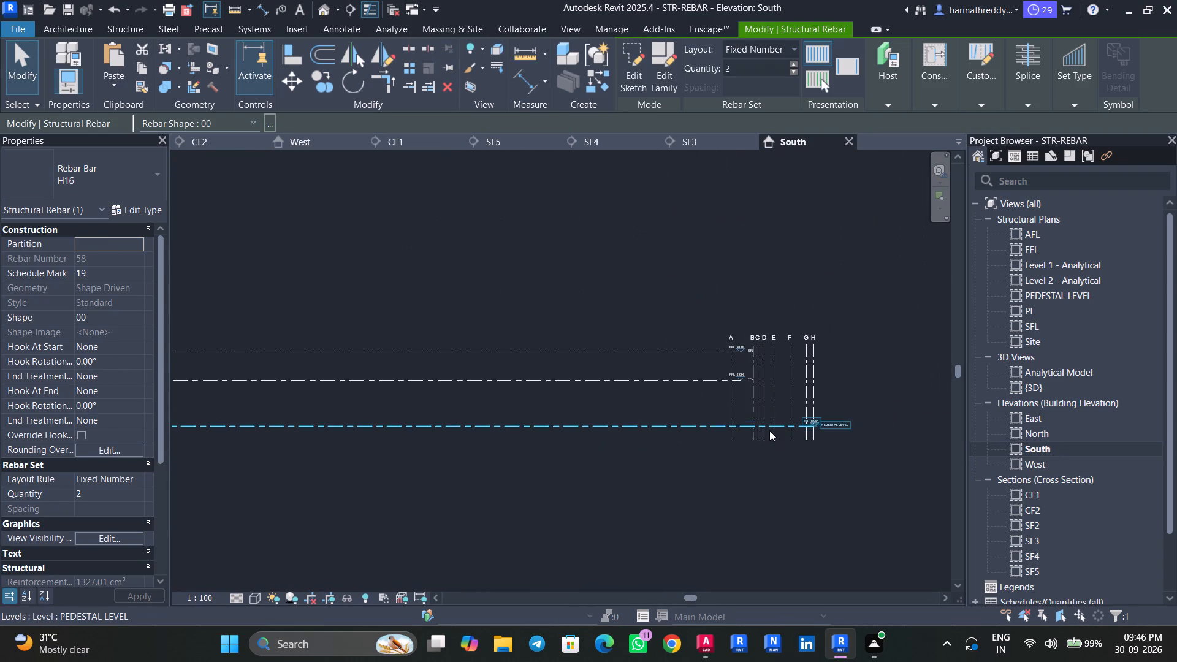
pyautogui.scroll(-2, 652, 396)
pyautogui.moveTo(515, 438); pyautogui.dragTo(840, 454, button='middle')
pyautogui.scroll(-9, 619, 446)
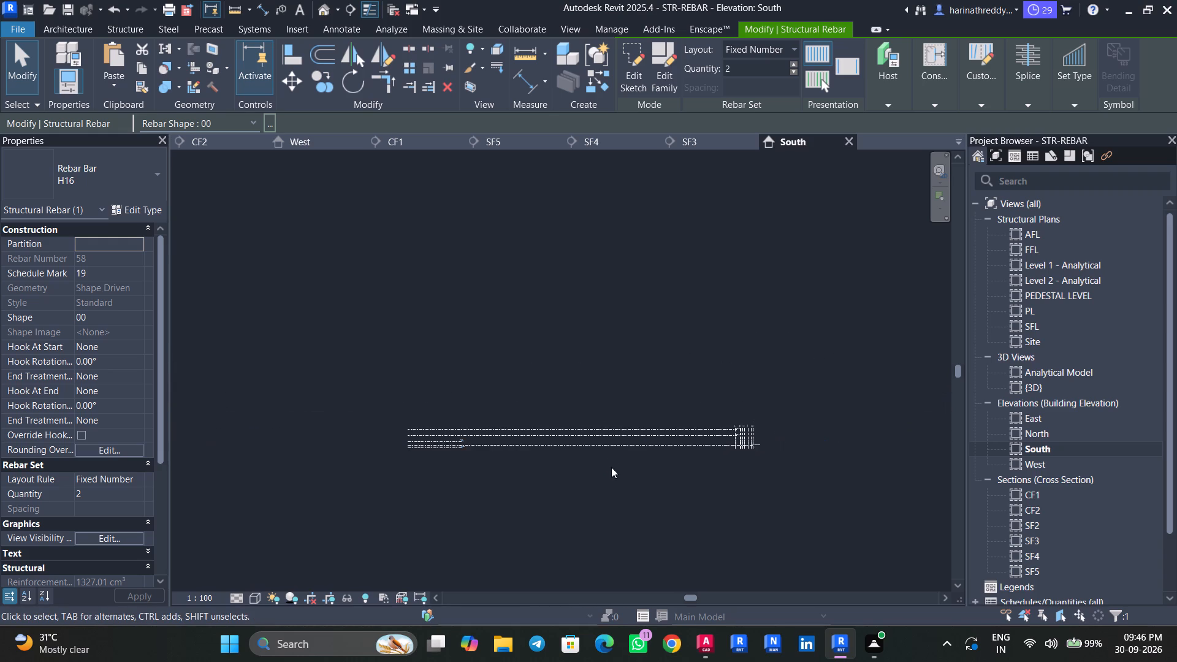
pyautogui.scroll(-6, 439, 461)
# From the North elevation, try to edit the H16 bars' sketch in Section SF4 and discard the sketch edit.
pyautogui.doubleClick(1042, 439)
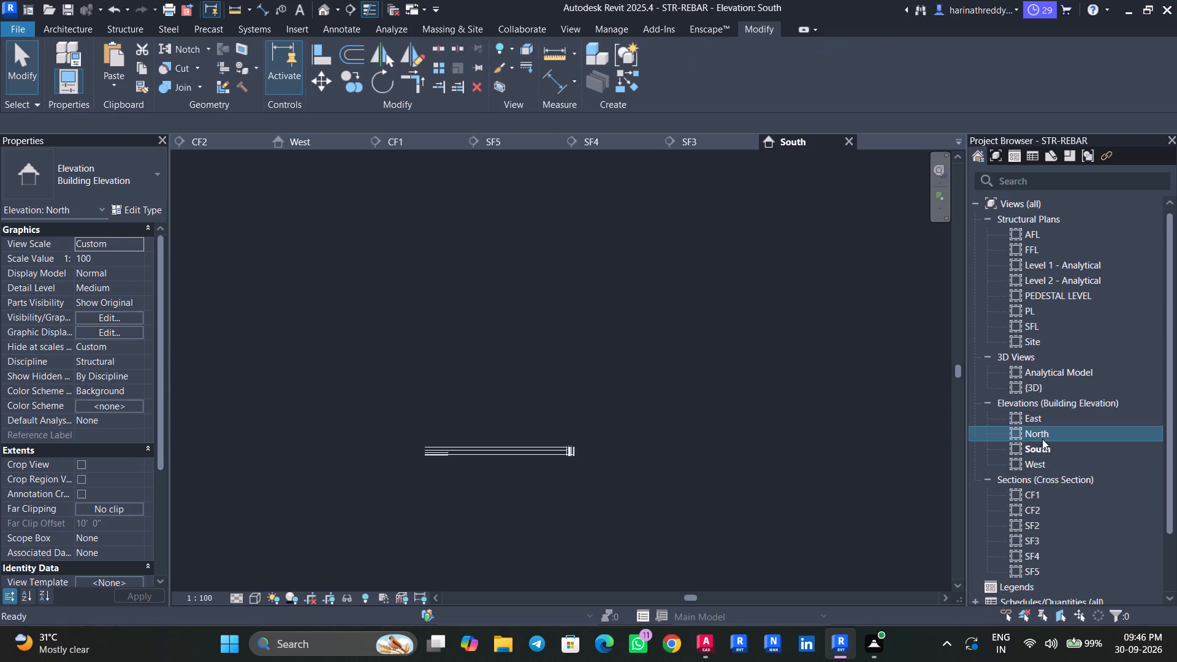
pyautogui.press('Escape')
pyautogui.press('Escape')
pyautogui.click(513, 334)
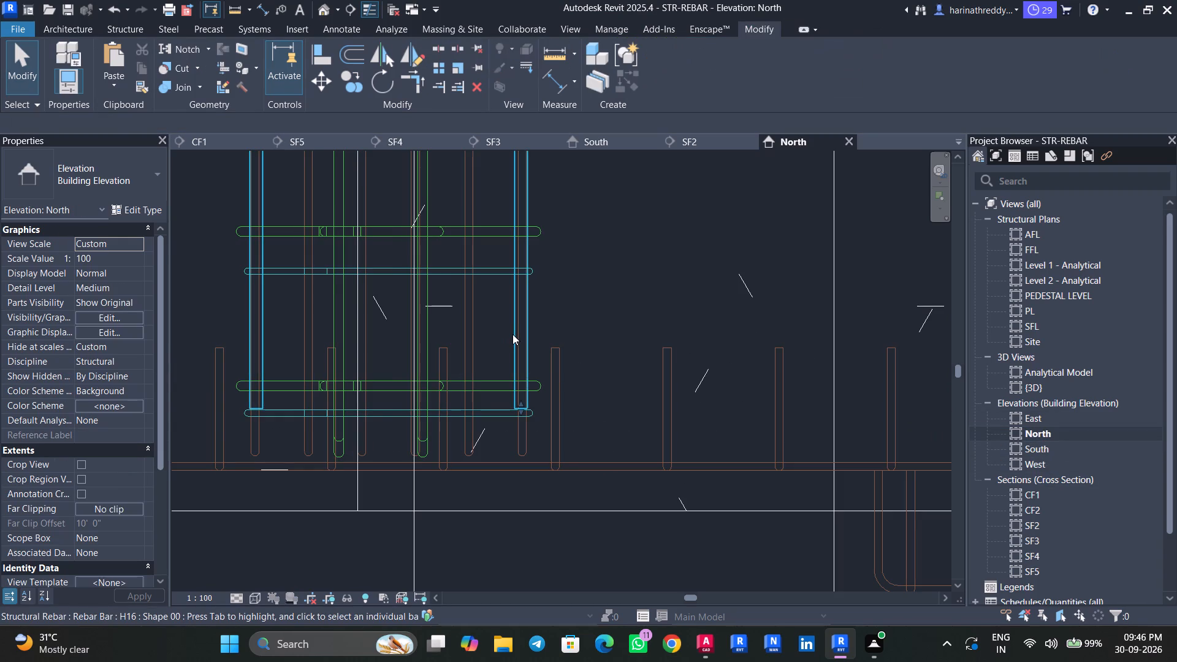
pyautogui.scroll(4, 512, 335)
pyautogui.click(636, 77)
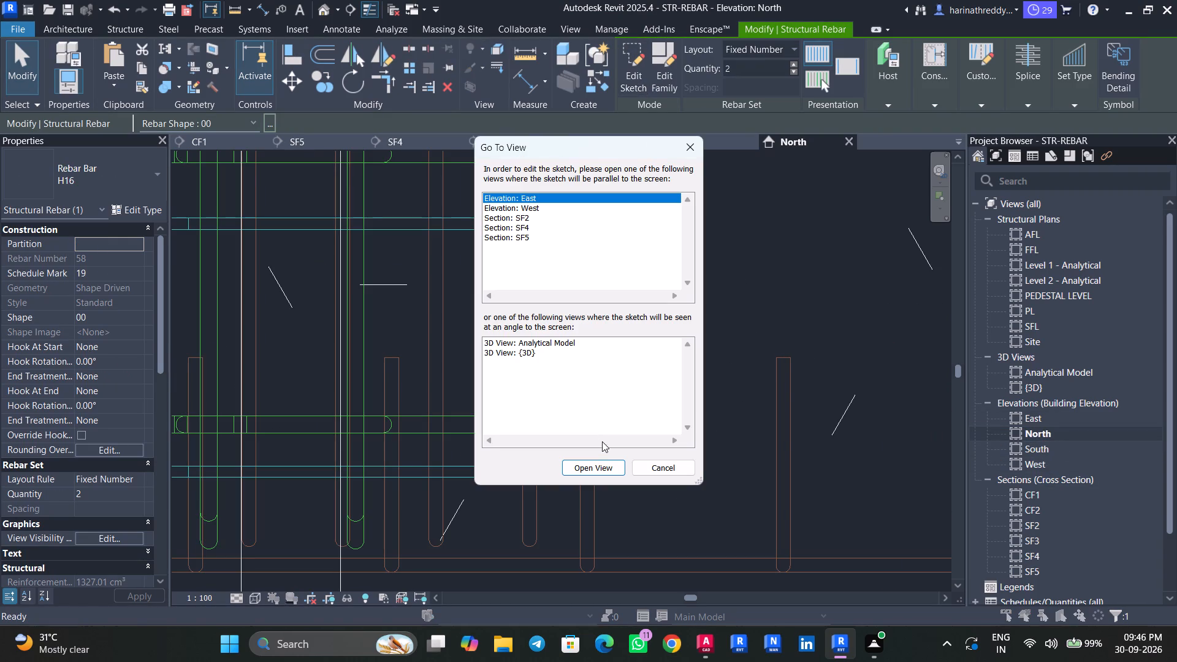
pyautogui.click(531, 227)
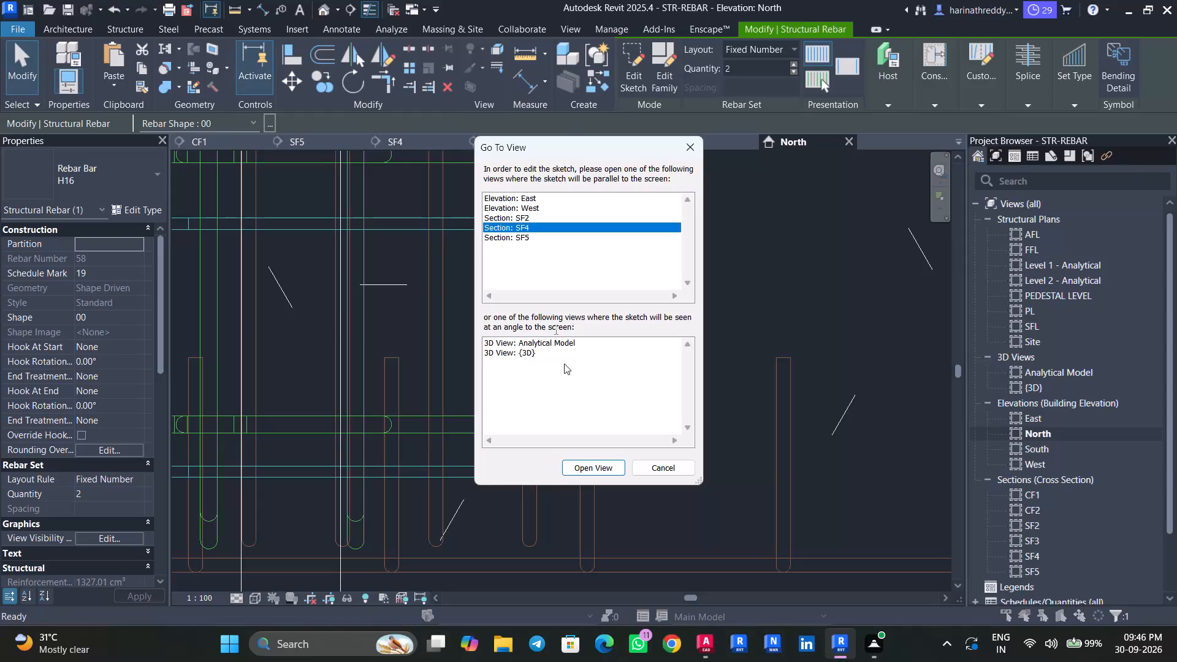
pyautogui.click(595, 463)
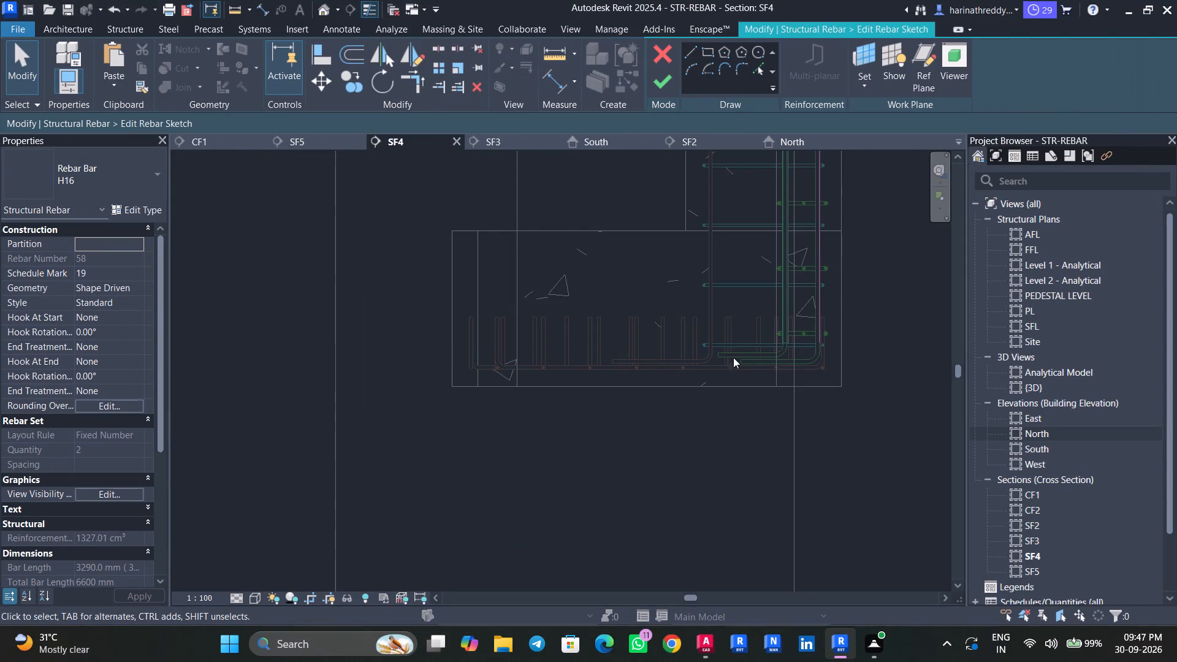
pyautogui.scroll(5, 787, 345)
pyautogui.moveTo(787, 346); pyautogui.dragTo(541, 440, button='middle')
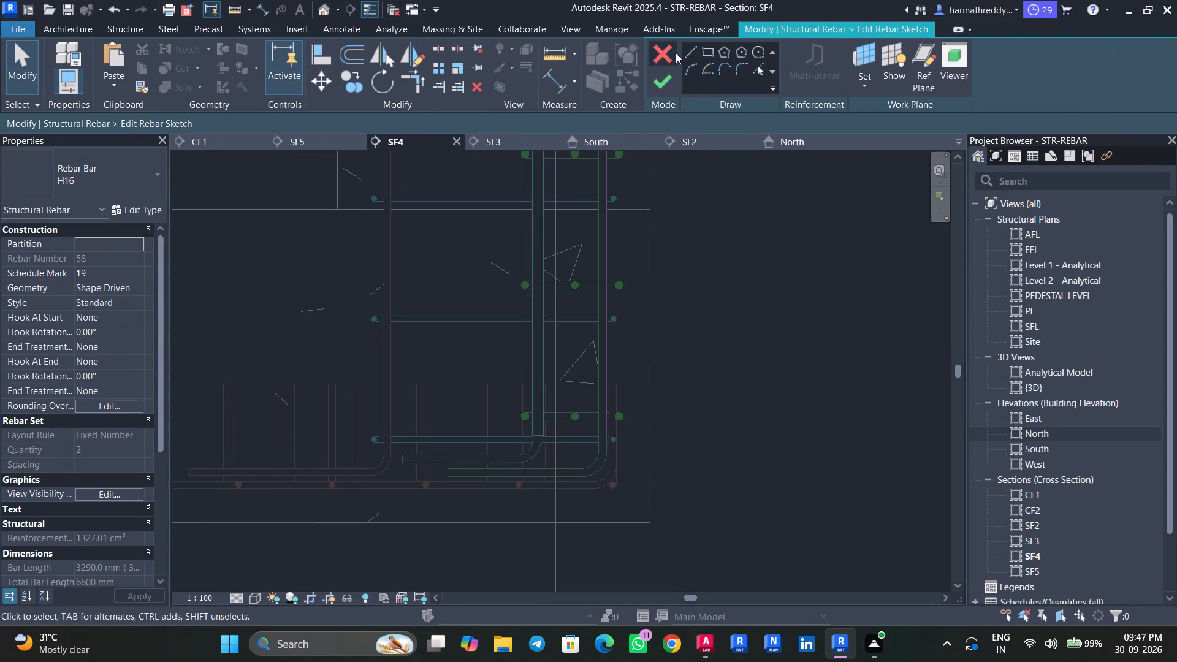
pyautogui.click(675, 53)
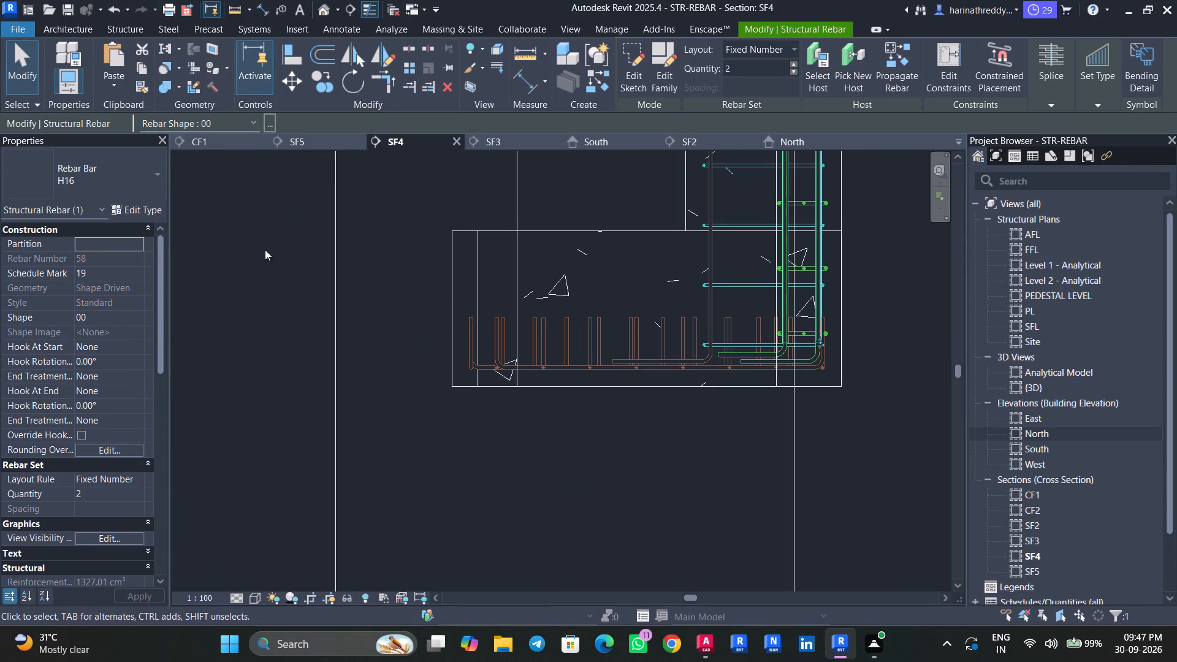
# Examine the South elevation for the column and its footing reinforcement.
pyautogui.click(566, 143)
pyautogui.click(582, 146)
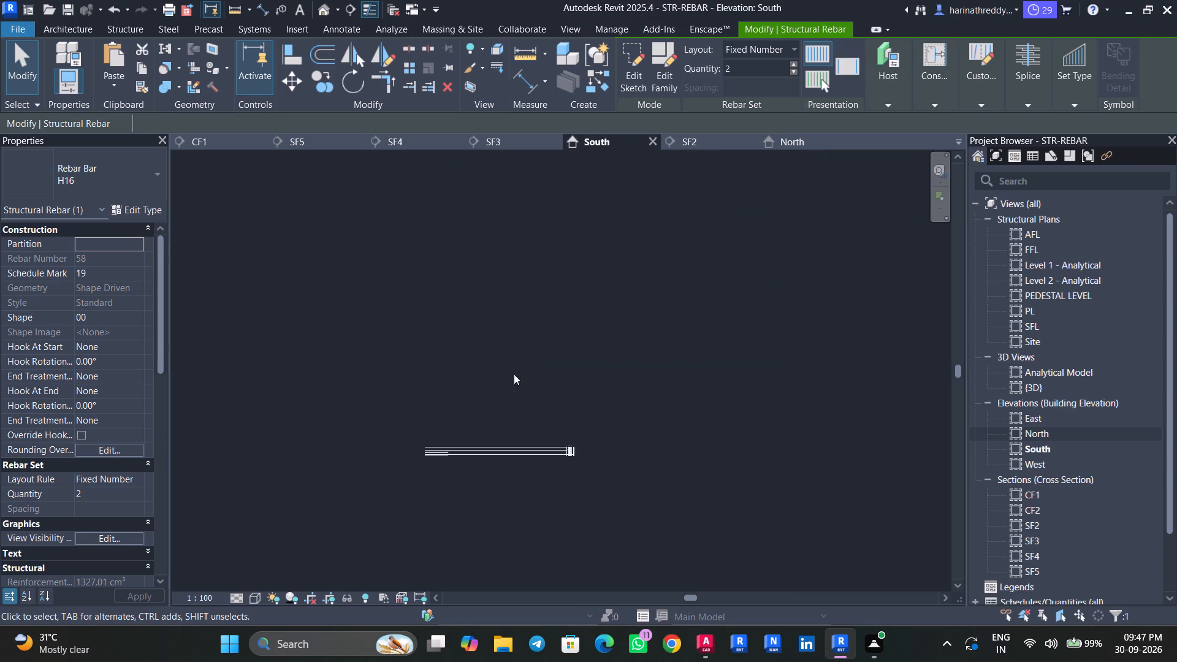
pyautogui.scroll(5, 536, 423)
pyautogui.scroll(-1, 595, 428)
pyautogui.scroll(3, 604, 428)
pyautogui.scroll(-1, 603, 436)
pyautogui.scroll(20, 603, 436)
pyautogui.scroll(4, 603, 436)
pyautogui.scroll(-1, 553, 463)
pyautogui.scroll(1, 553, 463)
pyautogui.scroll(-5, 553, 463)
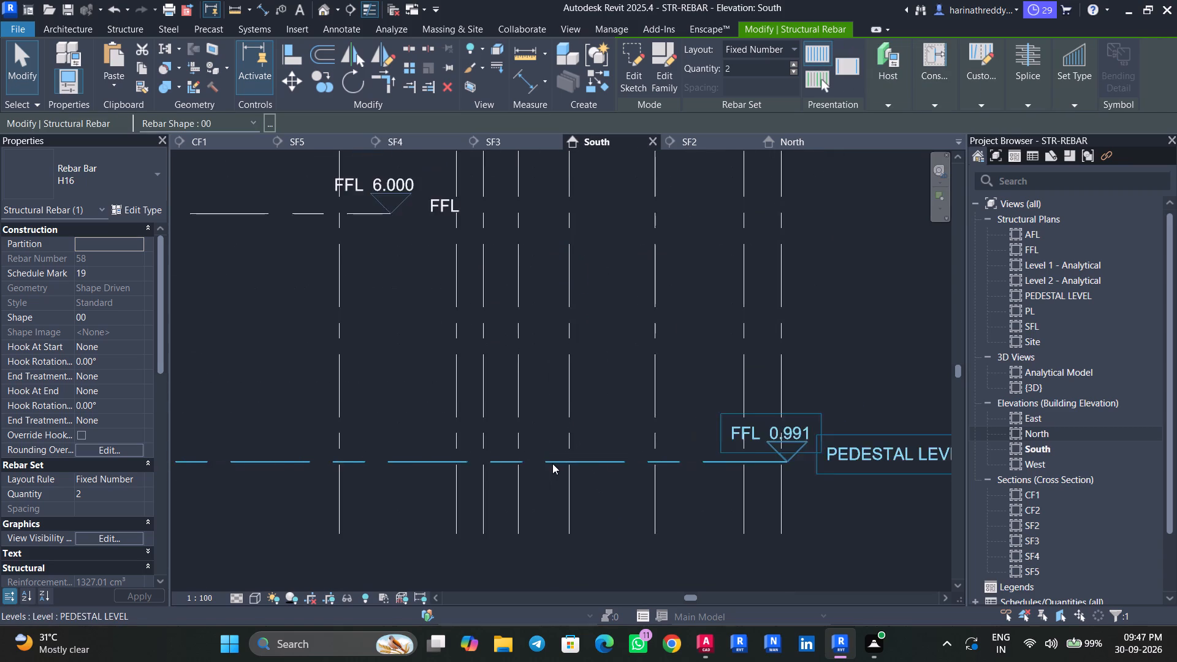
pyautogui.scroll(-10, 552, 463)
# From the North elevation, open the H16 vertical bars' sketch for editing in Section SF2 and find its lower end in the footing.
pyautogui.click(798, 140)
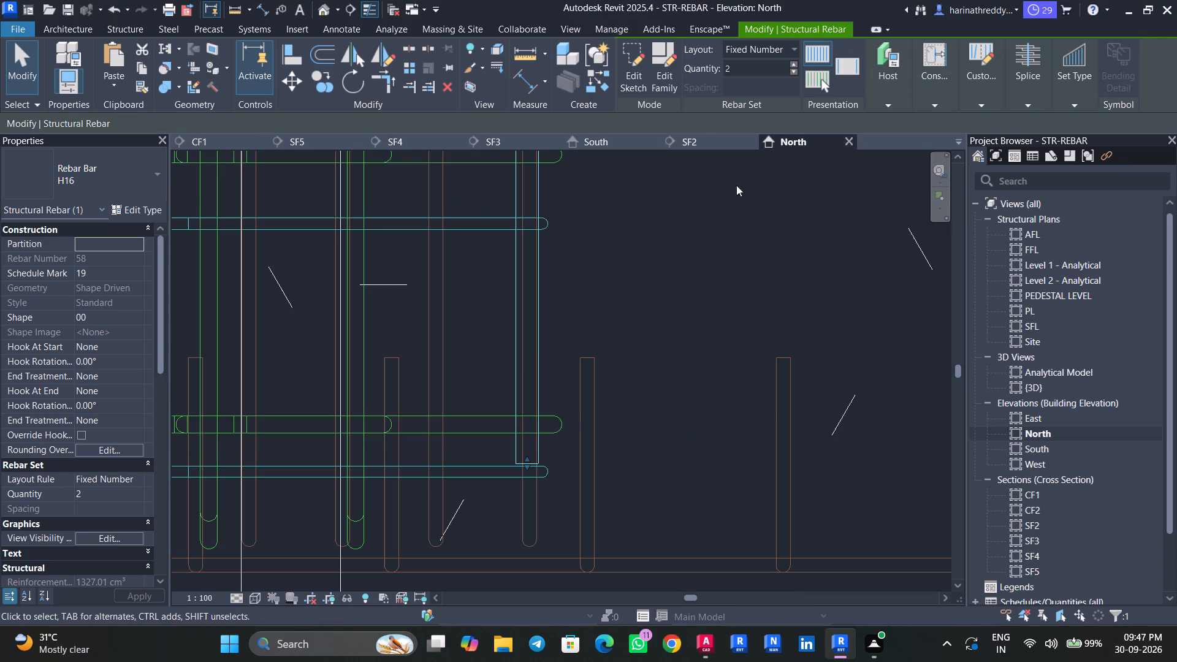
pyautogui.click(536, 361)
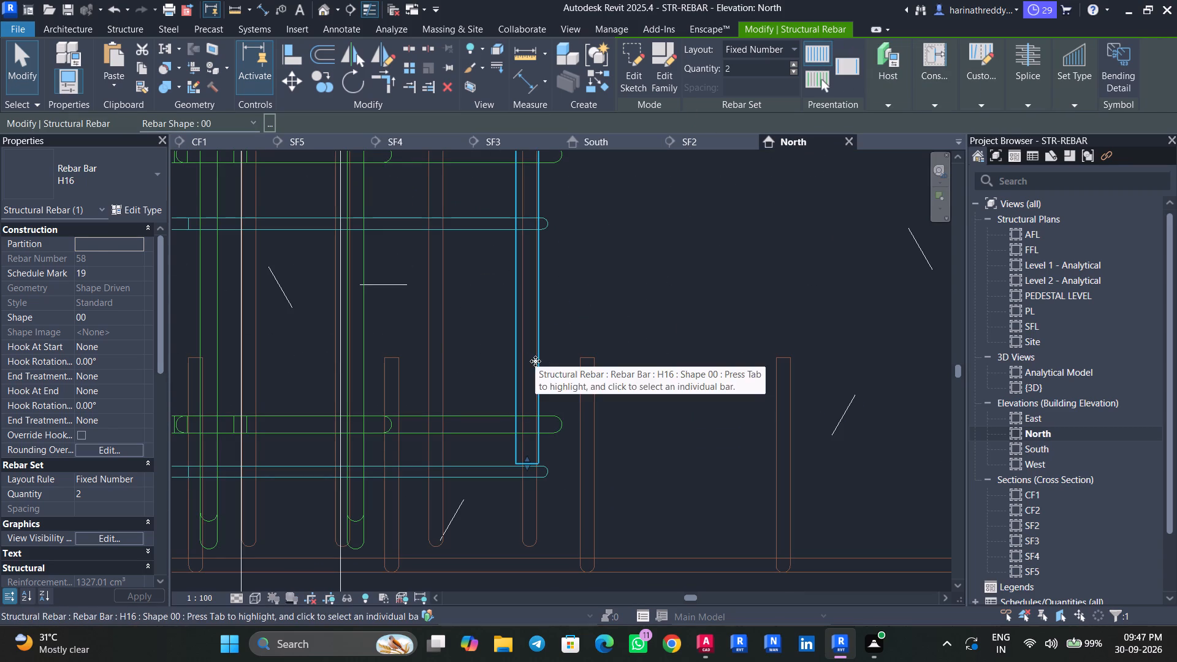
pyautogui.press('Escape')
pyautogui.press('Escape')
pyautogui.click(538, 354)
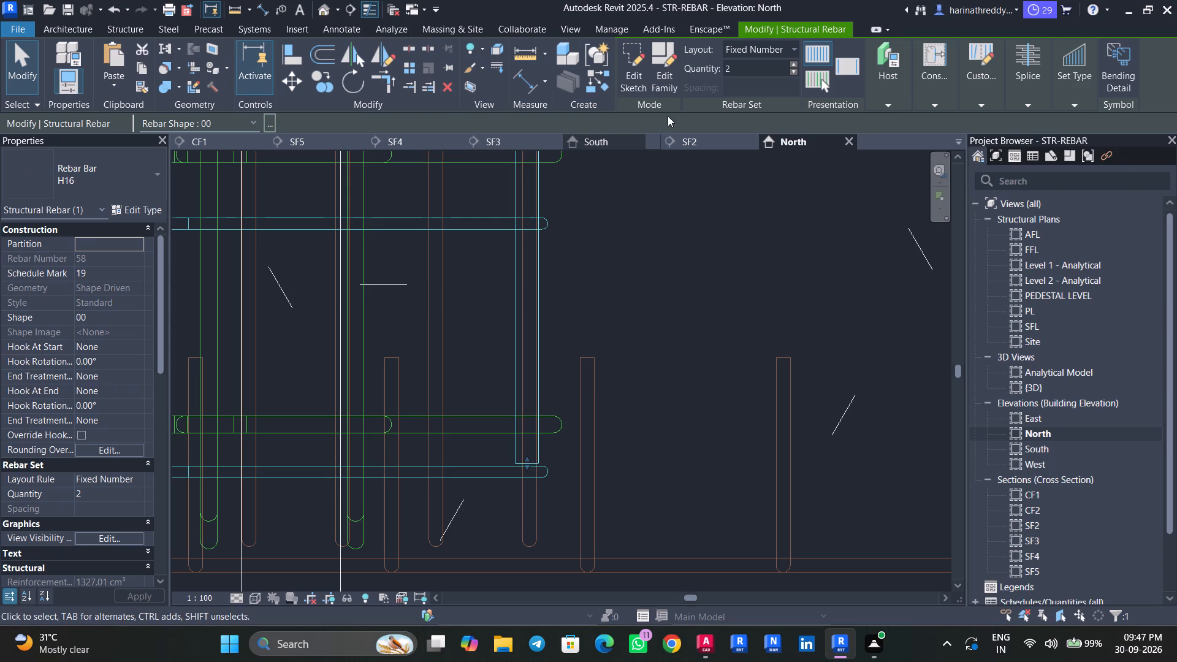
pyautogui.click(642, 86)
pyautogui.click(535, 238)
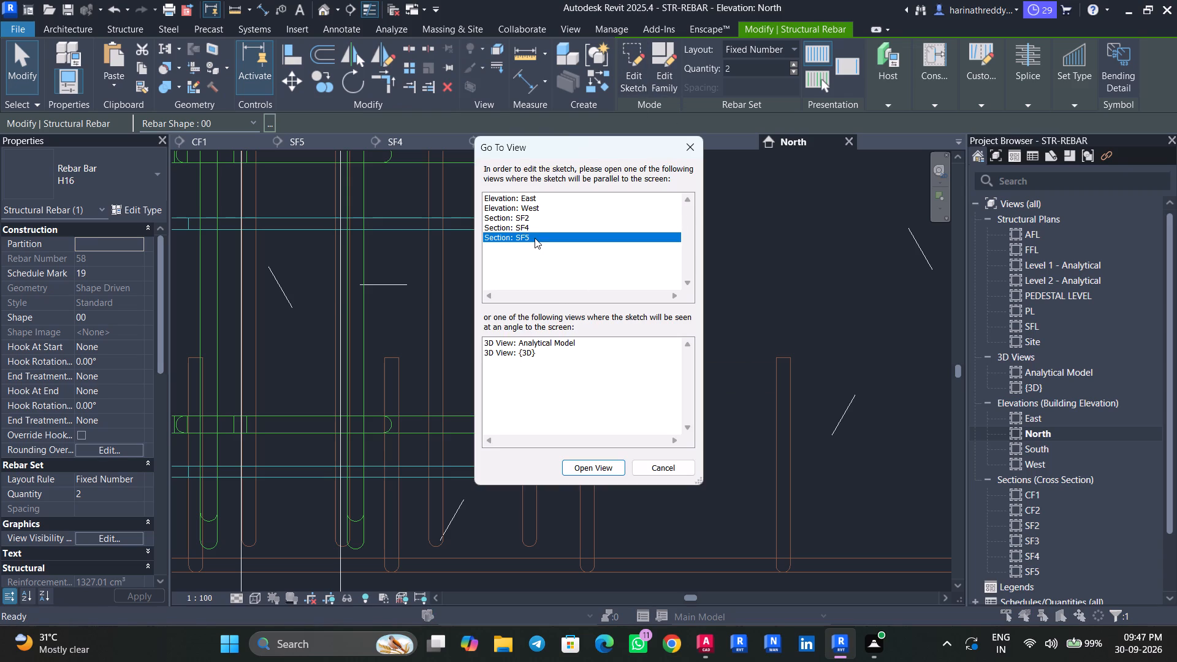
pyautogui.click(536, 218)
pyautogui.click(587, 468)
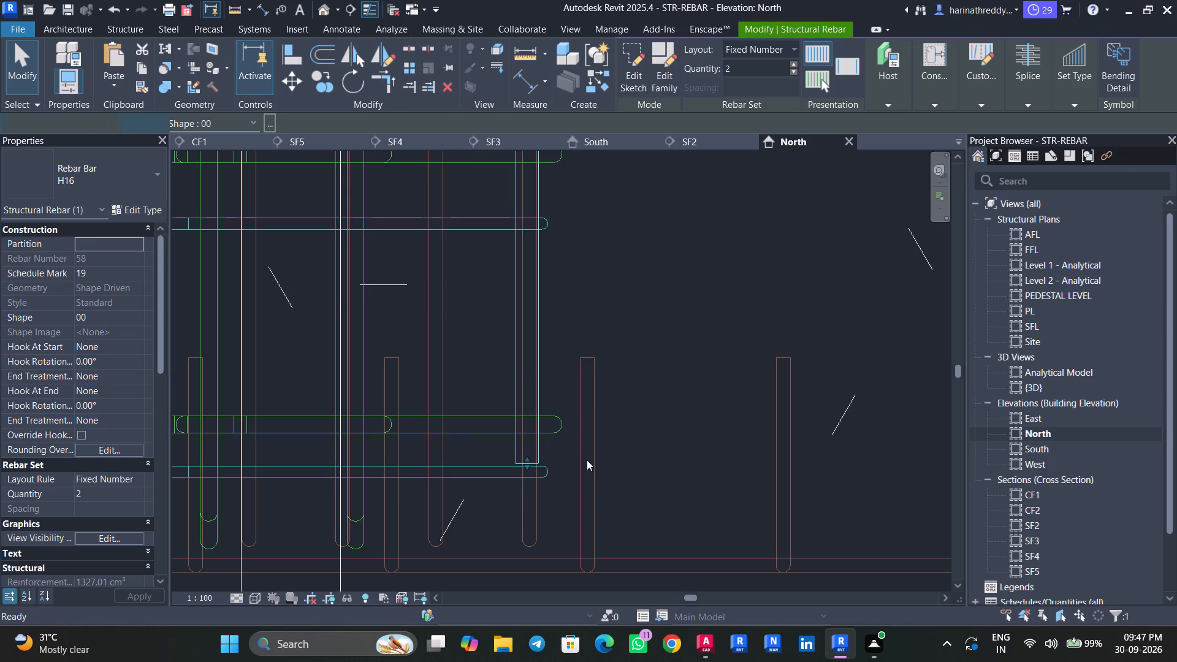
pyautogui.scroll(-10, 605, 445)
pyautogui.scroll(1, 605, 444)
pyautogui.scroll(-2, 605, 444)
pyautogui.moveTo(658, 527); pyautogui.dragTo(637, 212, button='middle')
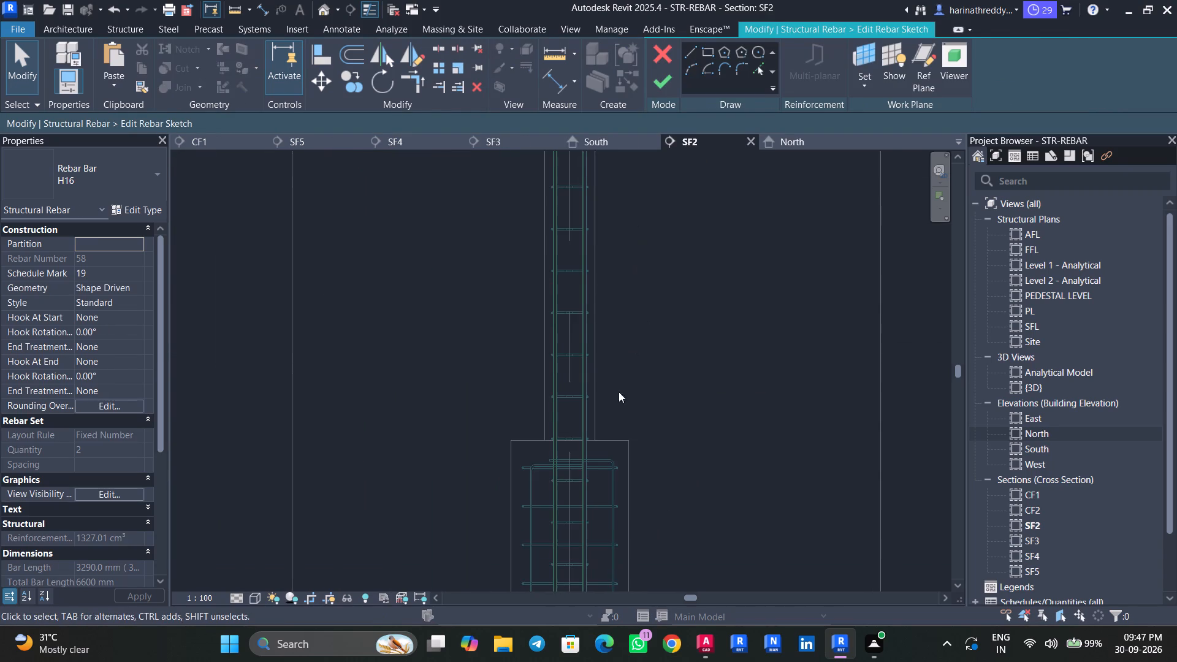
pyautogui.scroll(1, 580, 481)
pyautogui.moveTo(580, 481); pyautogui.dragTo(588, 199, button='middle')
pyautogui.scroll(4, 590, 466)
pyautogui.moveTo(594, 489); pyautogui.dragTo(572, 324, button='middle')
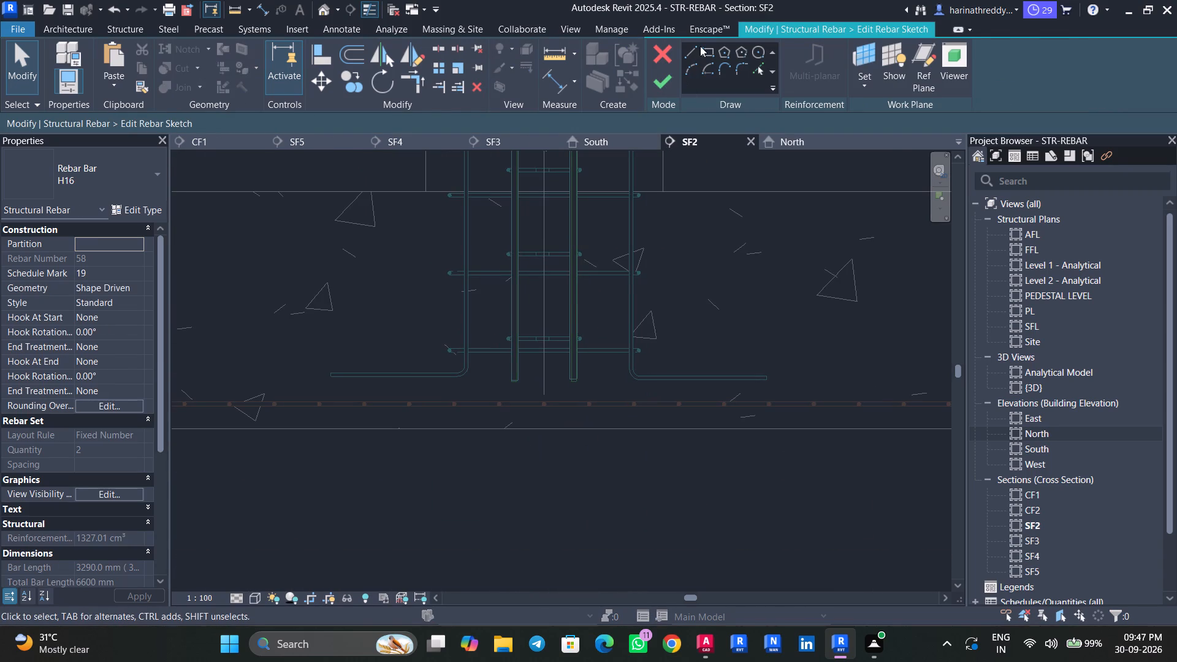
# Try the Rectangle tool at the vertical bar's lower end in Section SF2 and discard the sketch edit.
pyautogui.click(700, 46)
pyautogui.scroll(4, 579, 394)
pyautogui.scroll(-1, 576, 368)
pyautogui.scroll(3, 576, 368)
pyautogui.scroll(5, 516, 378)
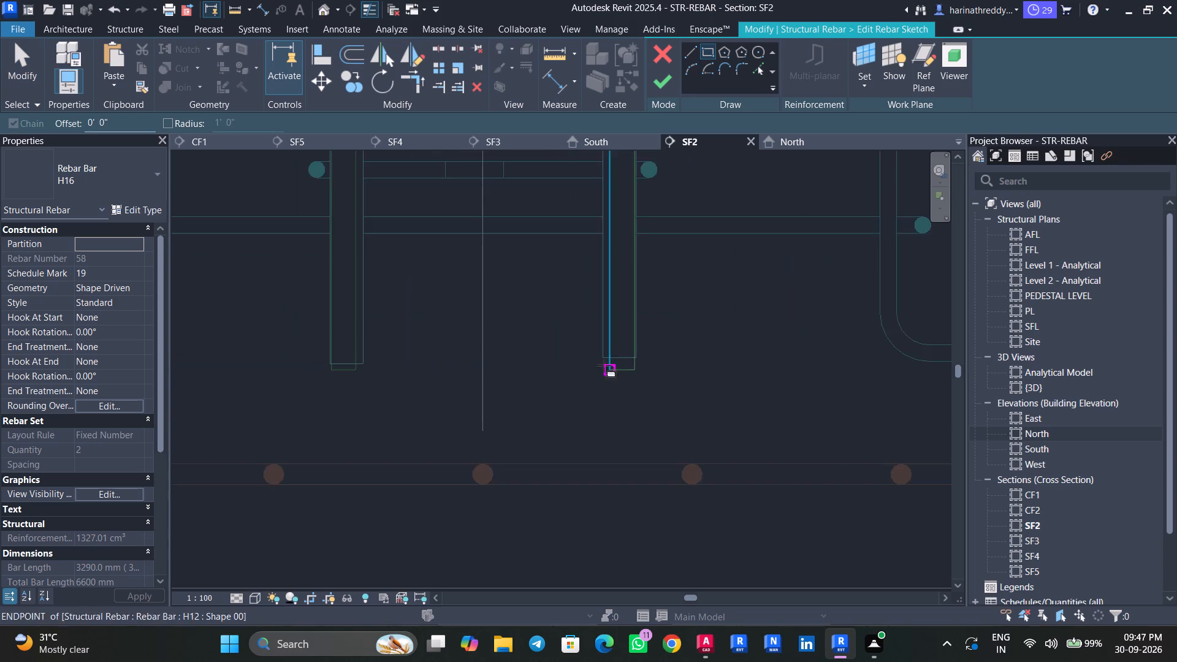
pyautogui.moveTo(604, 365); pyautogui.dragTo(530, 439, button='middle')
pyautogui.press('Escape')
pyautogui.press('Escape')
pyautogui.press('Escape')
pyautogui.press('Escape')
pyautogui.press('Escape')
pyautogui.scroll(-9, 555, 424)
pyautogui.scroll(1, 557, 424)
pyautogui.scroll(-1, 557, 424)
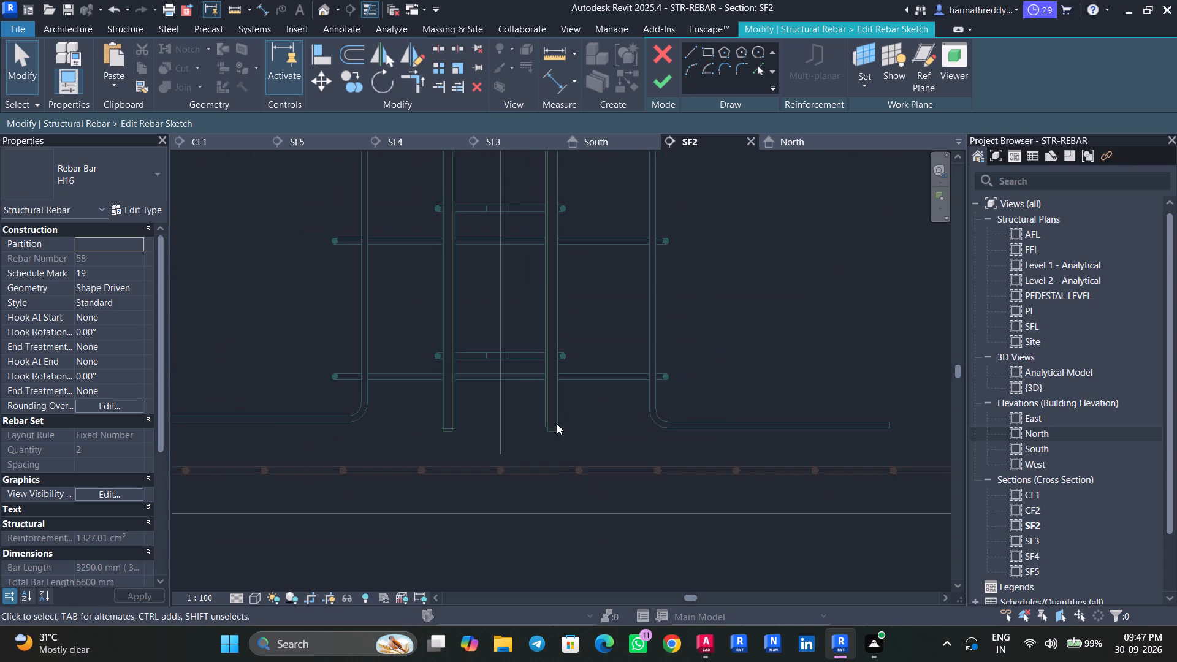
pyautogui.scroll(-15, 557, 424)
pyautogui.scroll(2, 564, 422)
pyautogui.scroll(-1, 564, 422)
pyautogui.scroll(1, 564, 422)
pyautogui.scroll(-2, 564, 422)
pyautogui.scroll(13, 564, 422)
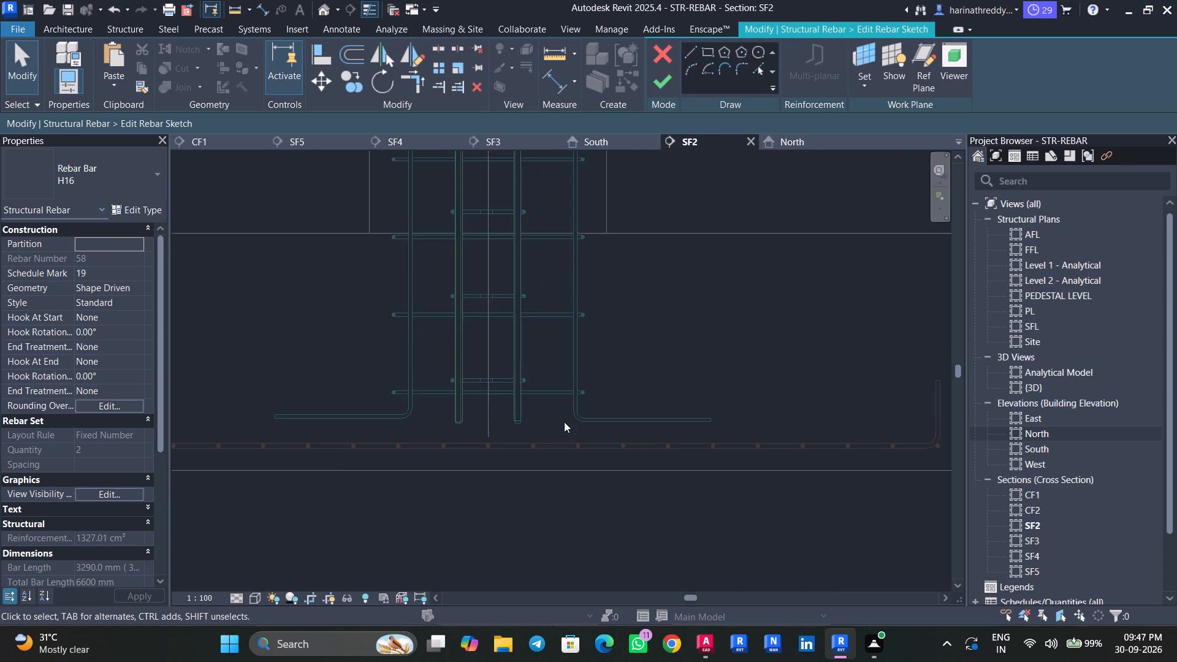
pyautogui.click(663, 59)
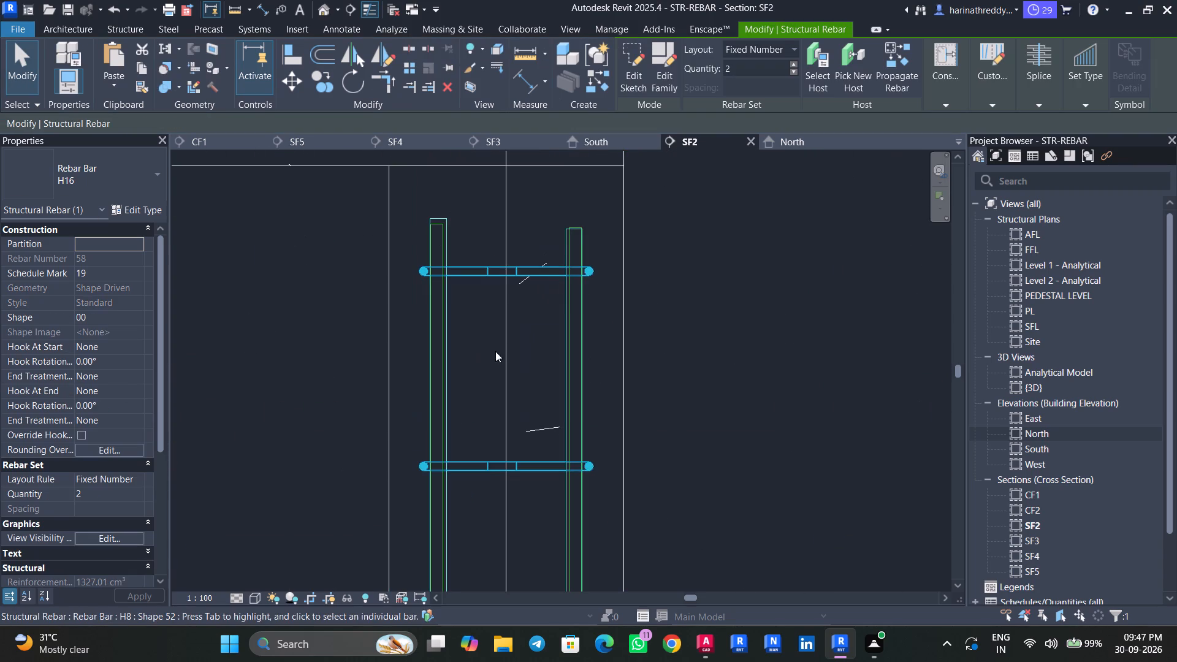
# Examine the lower ends of the column's vertical bars inside the footing in Section SF2.
pyautogui.scroll(-11, 505, 348)
pyautogui.scroll(1, 512, 350)
pyautogui.scroll(-8, 516, 345)
pyautogui.moveTo(565, 427); pyautogui.dragTo(582, 273, button='middle')
pyautogui.scroll(3, 533, 439)
pyautogui.scroll(-1, 533, 439)
pyautogui.scroll(2, 533, 439)
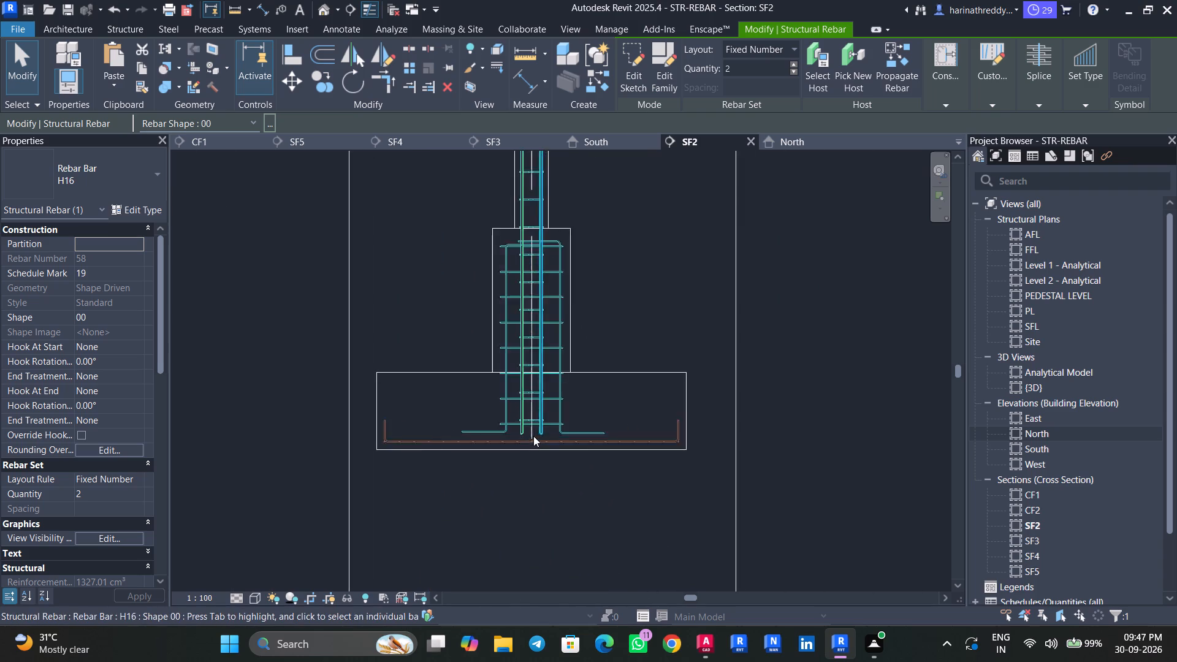
pyautogui.scroll(4, 533, 436)
pyautogui.click(1145, 461)
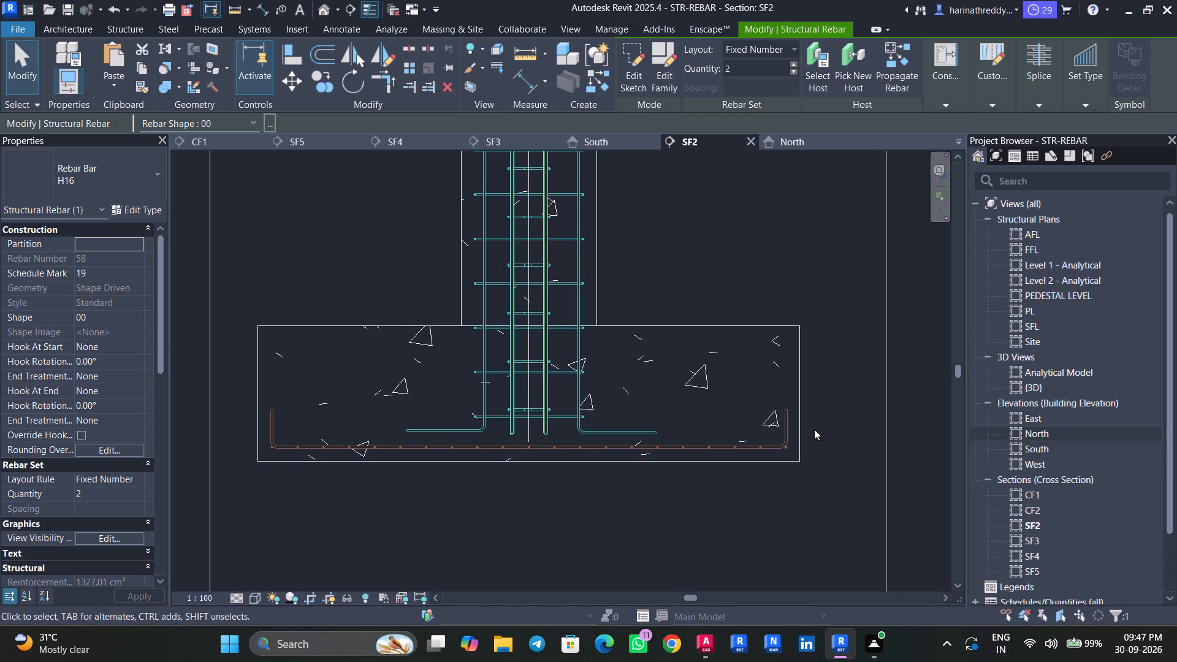
pyautogui.scroll(6, 620, 425)
pyautogui.press('Escape')
pyautogui.press('Escape')
pyautogui.click(442, 439)
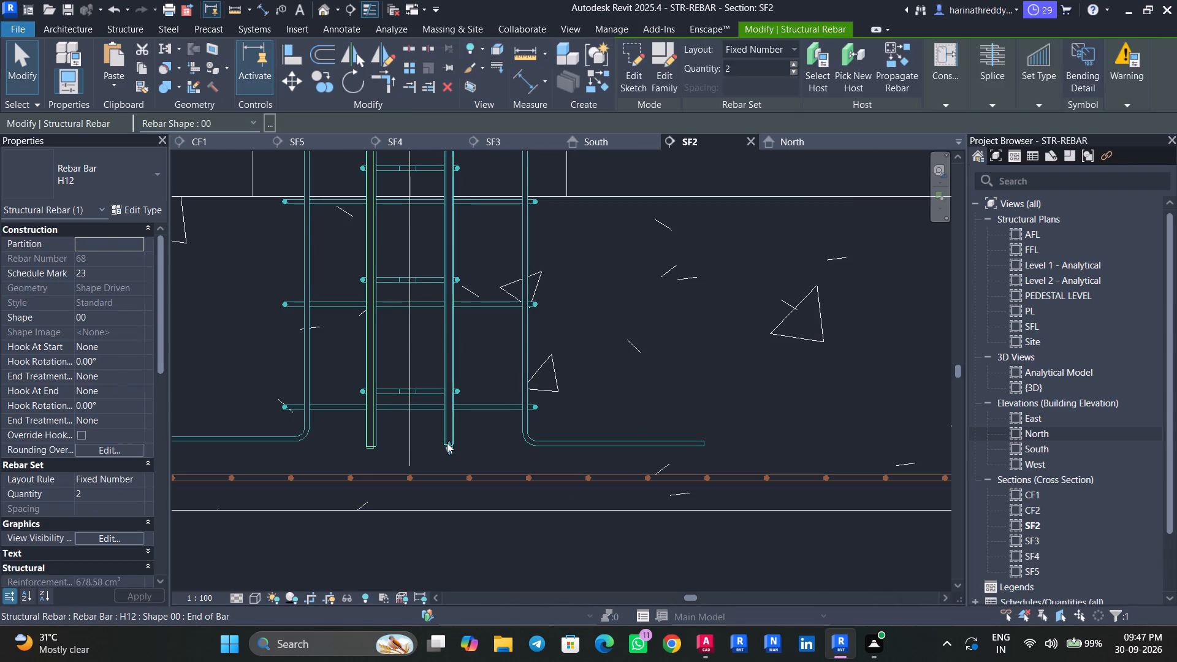
pyautogui.press('Escape')
pyautogui.press('Escape')
pyautogui.scroll(-4, 612, 293)
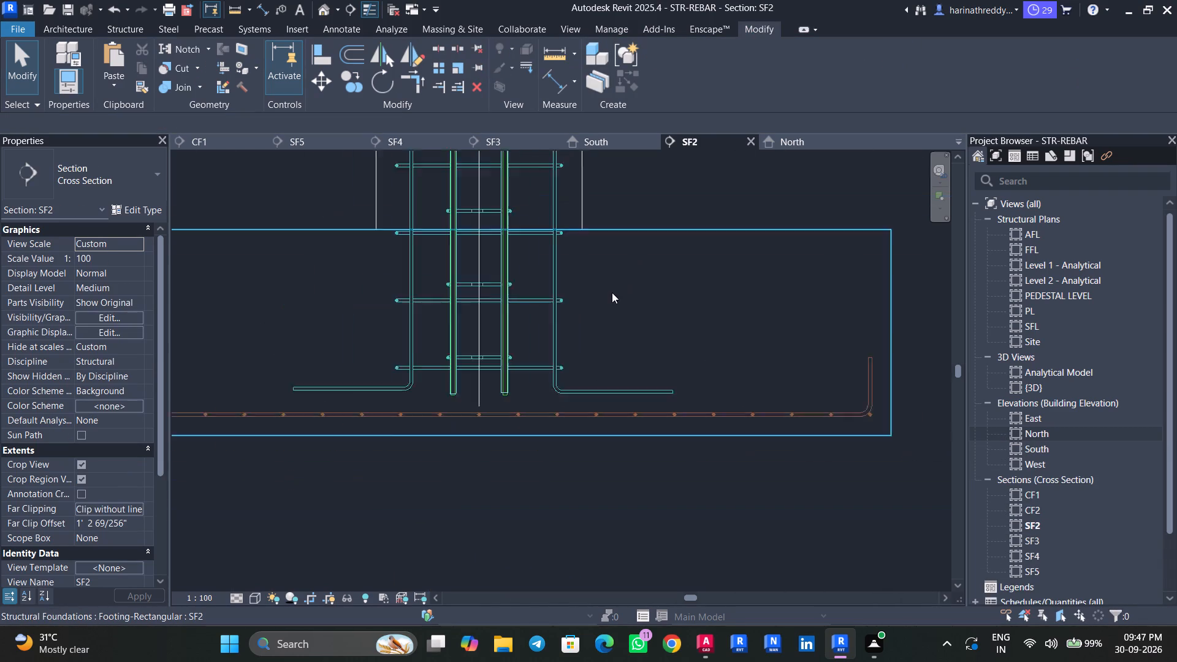
# From the North elevation, open the H16 vertical bars' sketch for editing in the {3D} view.
pyautogui.click(627, 143)
pyautogui.click(782, 142)
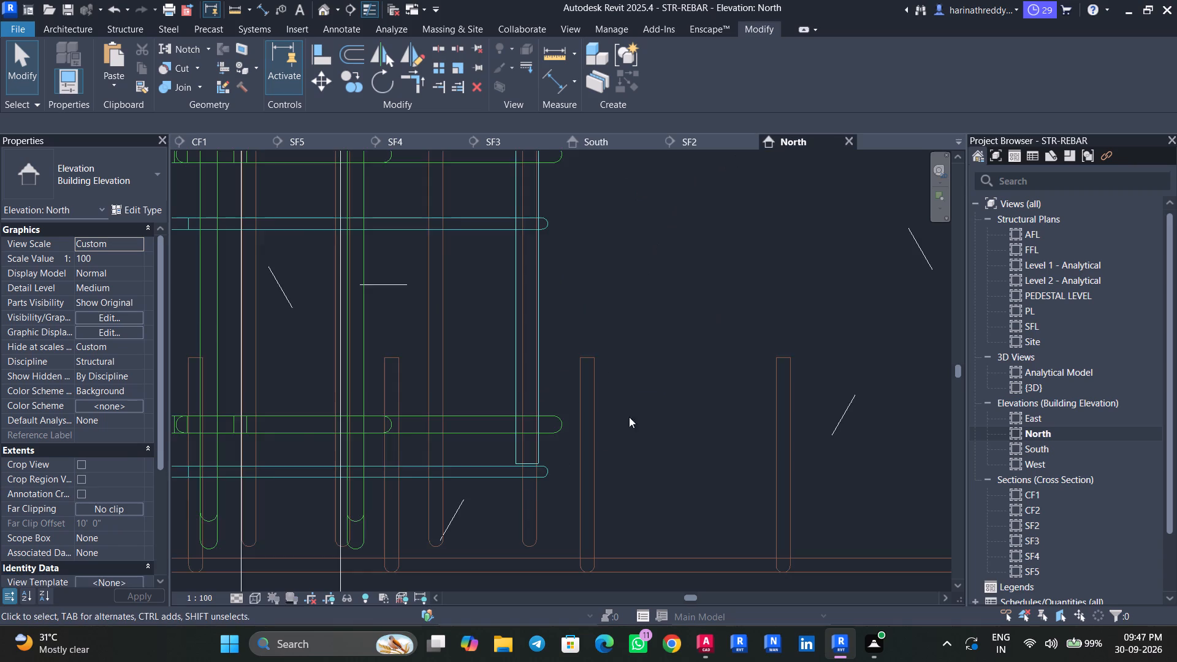
pyautogui.scroll(-4, 493, 486)
pyautogui.press('Escape')
pyautogui.click(521, 411)
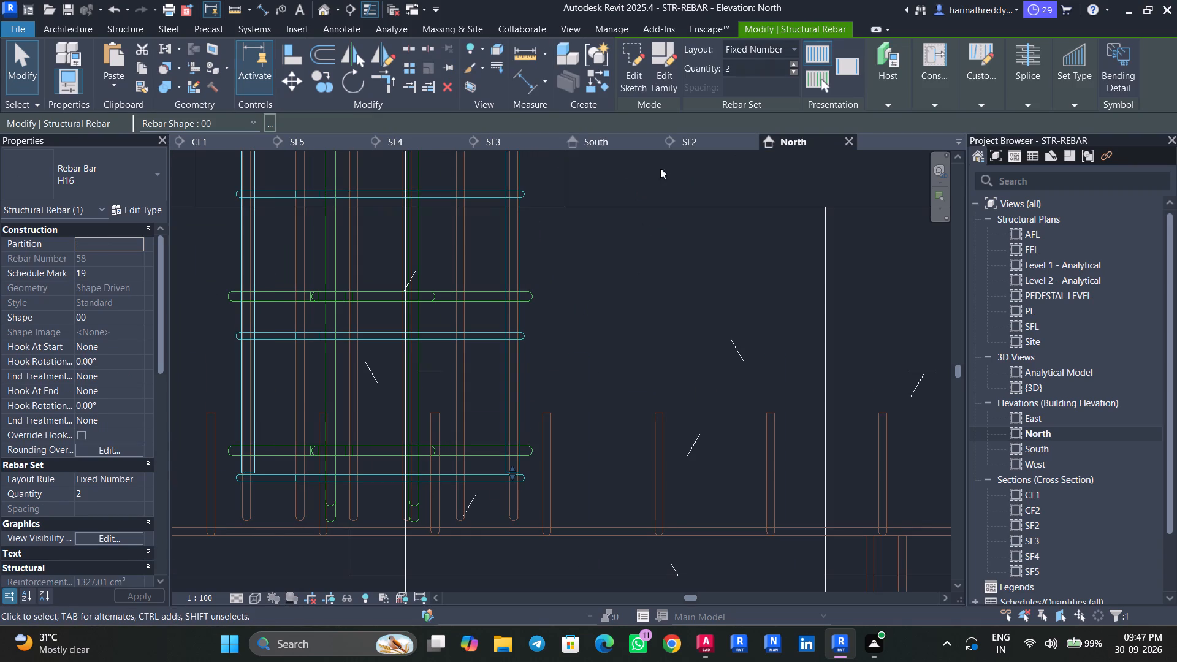
pyautogui.click(649, 72)
pyautogui.click(551, 354)
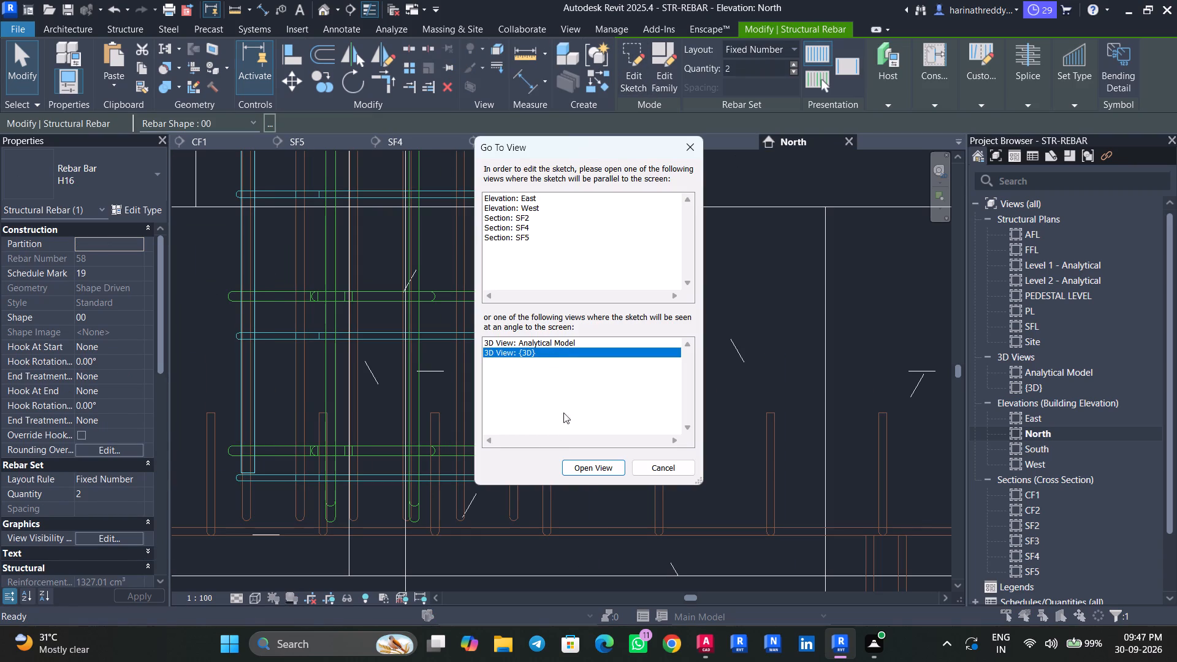
pyautogui.click(588, 473)
pyautogui.click(587, 466)
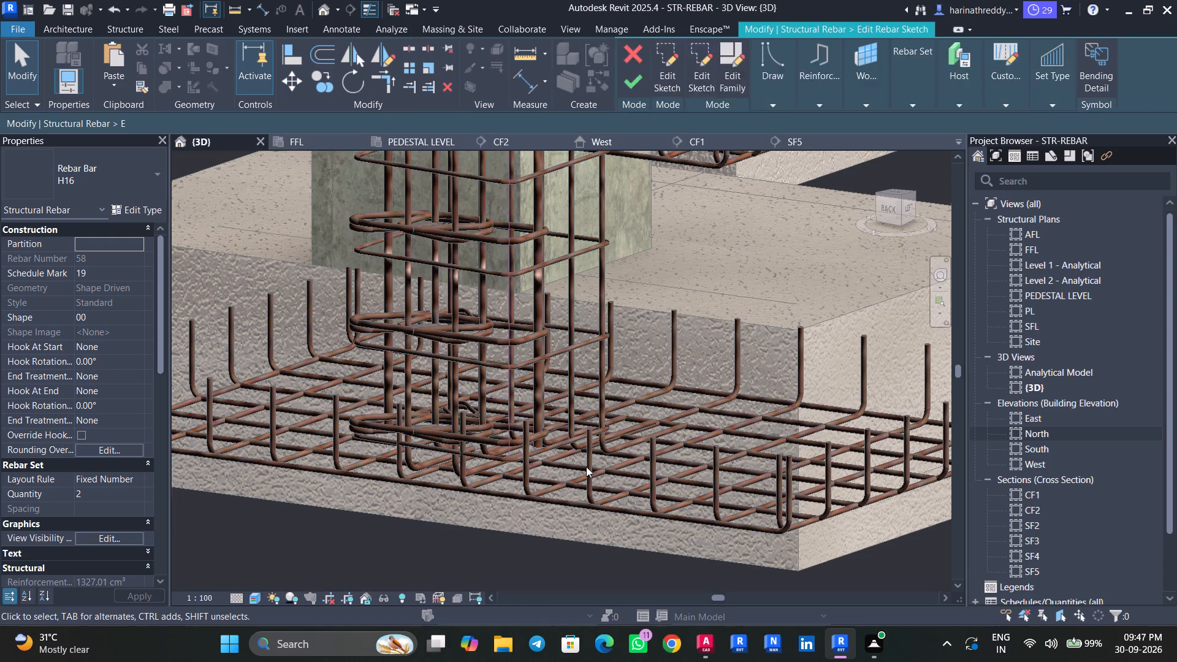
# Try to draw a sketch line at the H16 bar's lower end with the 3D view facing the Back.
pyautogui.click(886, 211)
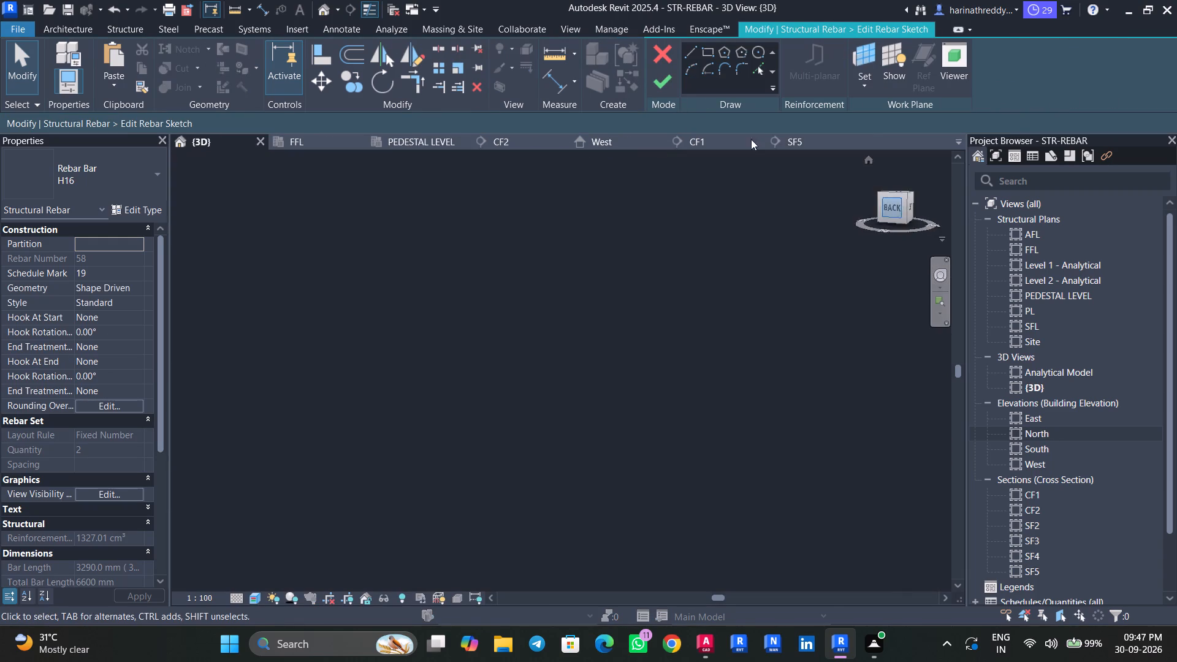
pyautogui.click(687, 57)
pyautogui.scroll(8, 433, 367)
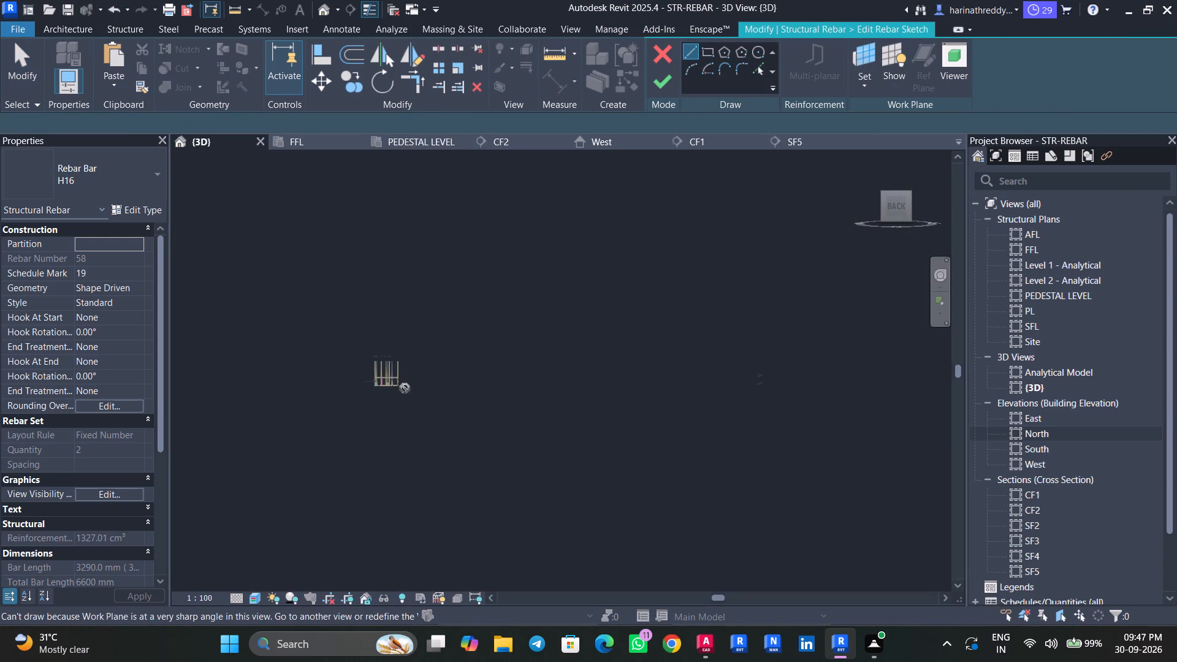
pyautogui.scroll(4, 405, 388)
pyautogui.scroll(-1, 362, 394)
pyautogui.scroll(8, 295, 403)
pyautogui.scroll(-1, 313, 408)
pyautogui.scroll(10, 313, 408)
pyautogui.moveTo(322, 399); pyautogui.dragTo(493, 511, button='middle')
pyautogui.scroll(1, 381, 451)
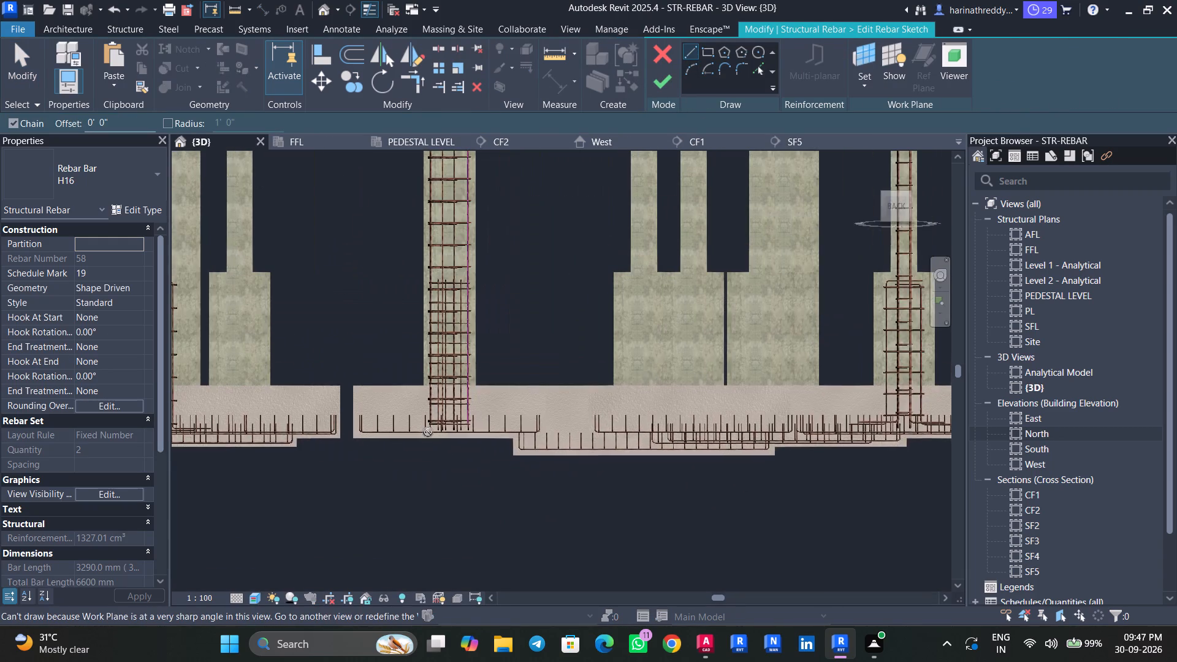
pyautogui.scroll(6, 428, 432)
# Face the 3D view to the Left side of the column reinforcement and set its visual style to Hidden Line.
pyautogui.click(920, 209)
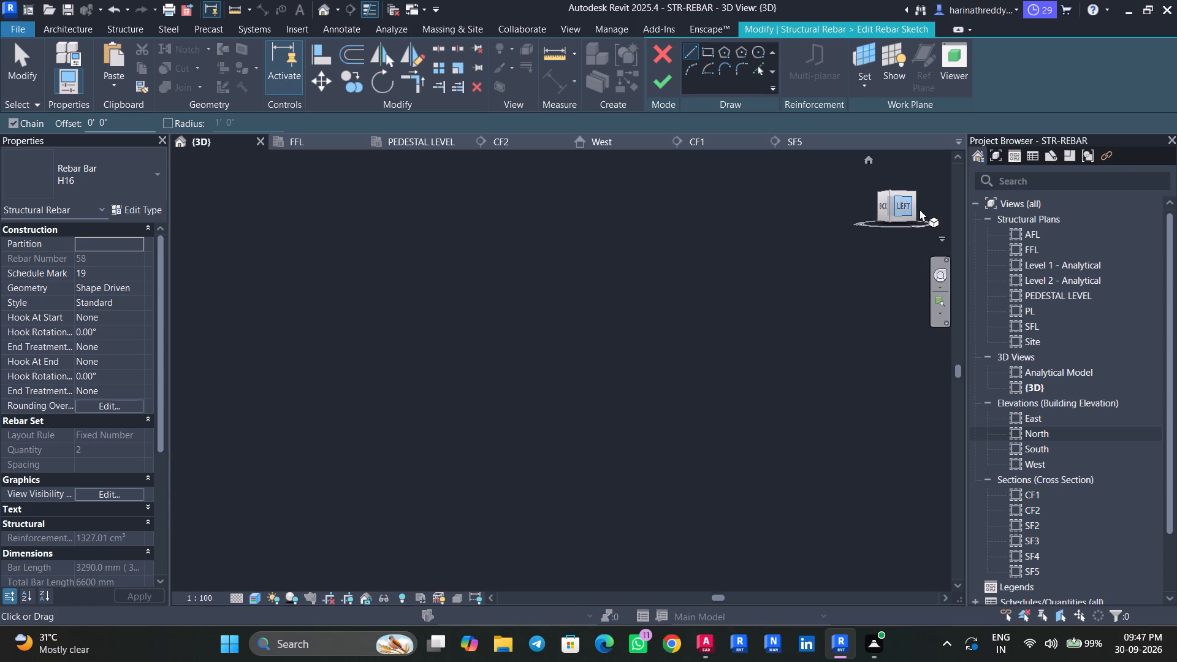
pyautogui.scroll(4, 483, 376)
pyautogui.scroll(3, 706, 375)
pyautogui.scroll(-1, 706, 375)
pyautogui.scroll(3, 706, 375)
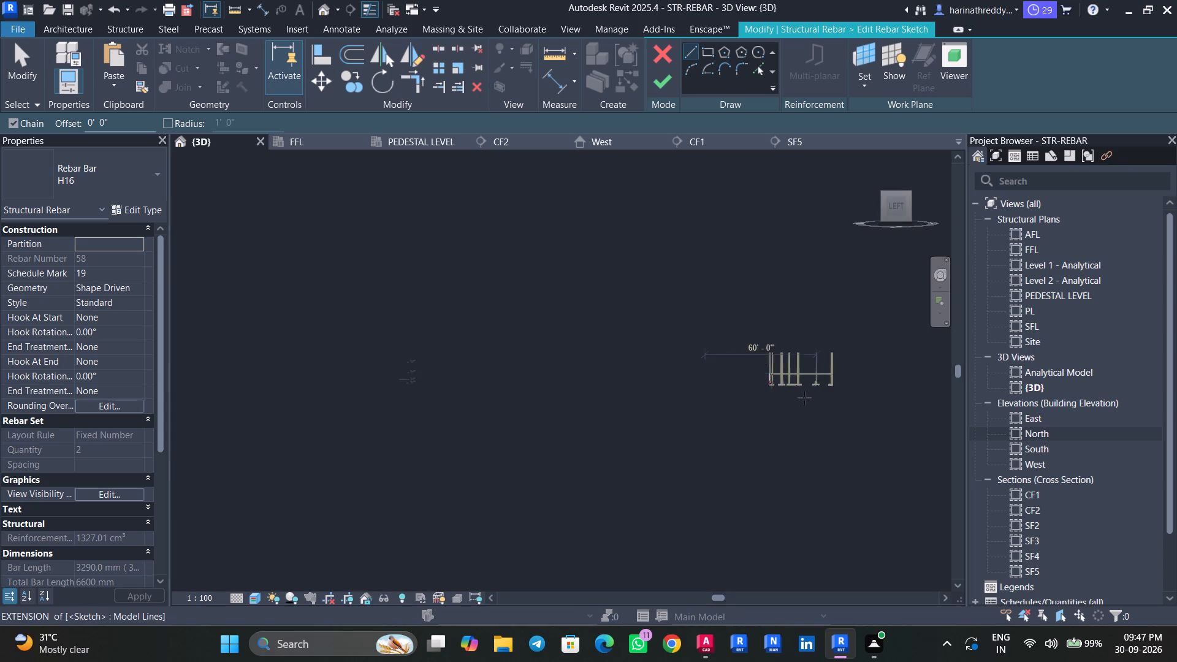
pyautogui.scroll(8, 804, 398)
pyautogui.moveTo(851, 397); pyautogui.dragTo(704, 438, button='middle')
pyautogui.scroll(9, 707, 425)
pyautogui.scroll(-1, 684, 417)
pyautogui.scroll(2, 684, 417)
pyautogui.scroll(-1, 708, 428)
pyautogui.scroll(7, 708, 428)
pyautogui.scroll(6, 614, 449)
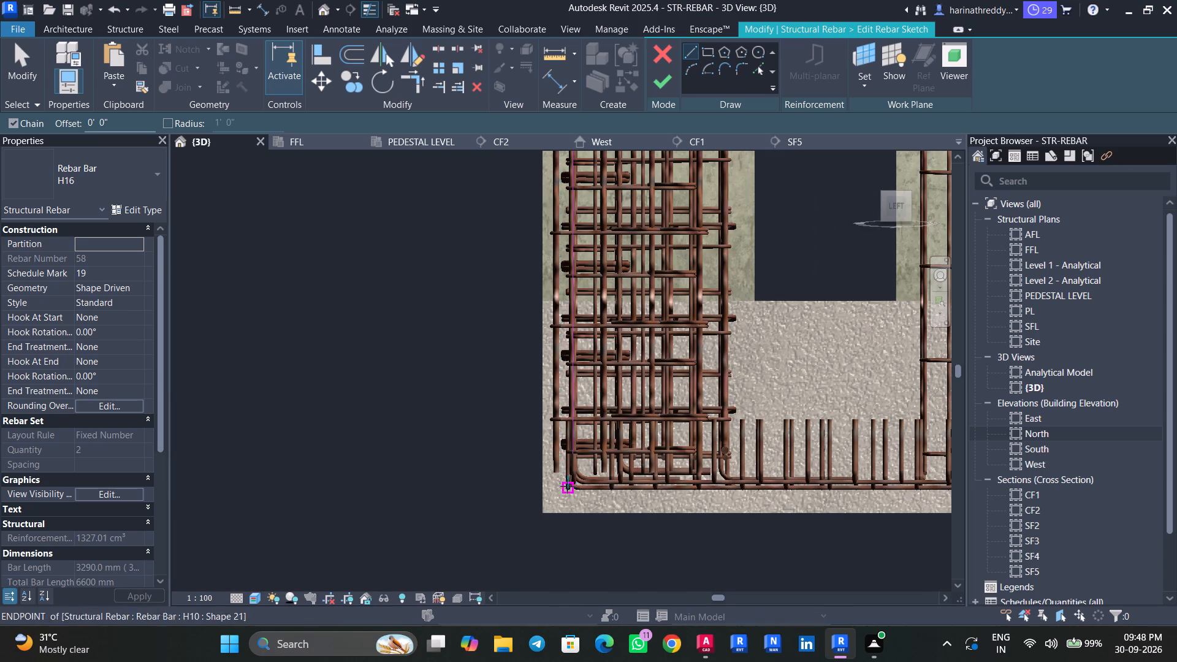
pyautogui.moveTo(565, 486); pyautogui.dragTo(417, 590, button='middle')
pyautogui.click(256, 598)
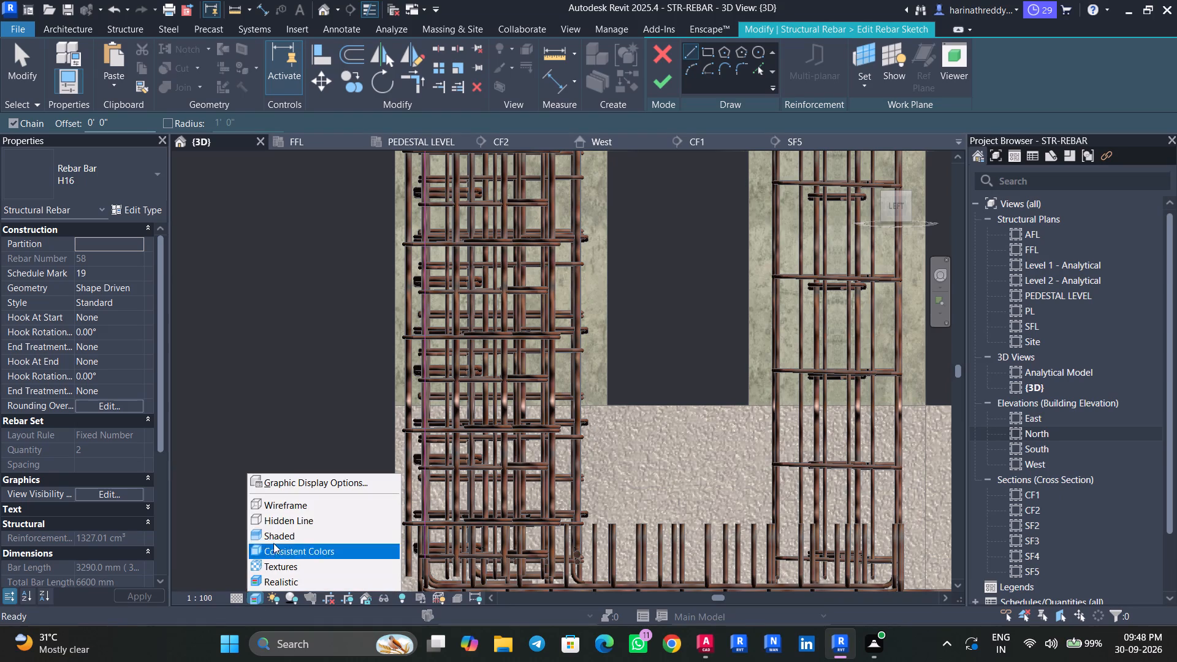
pyautogui.click(289, 516)
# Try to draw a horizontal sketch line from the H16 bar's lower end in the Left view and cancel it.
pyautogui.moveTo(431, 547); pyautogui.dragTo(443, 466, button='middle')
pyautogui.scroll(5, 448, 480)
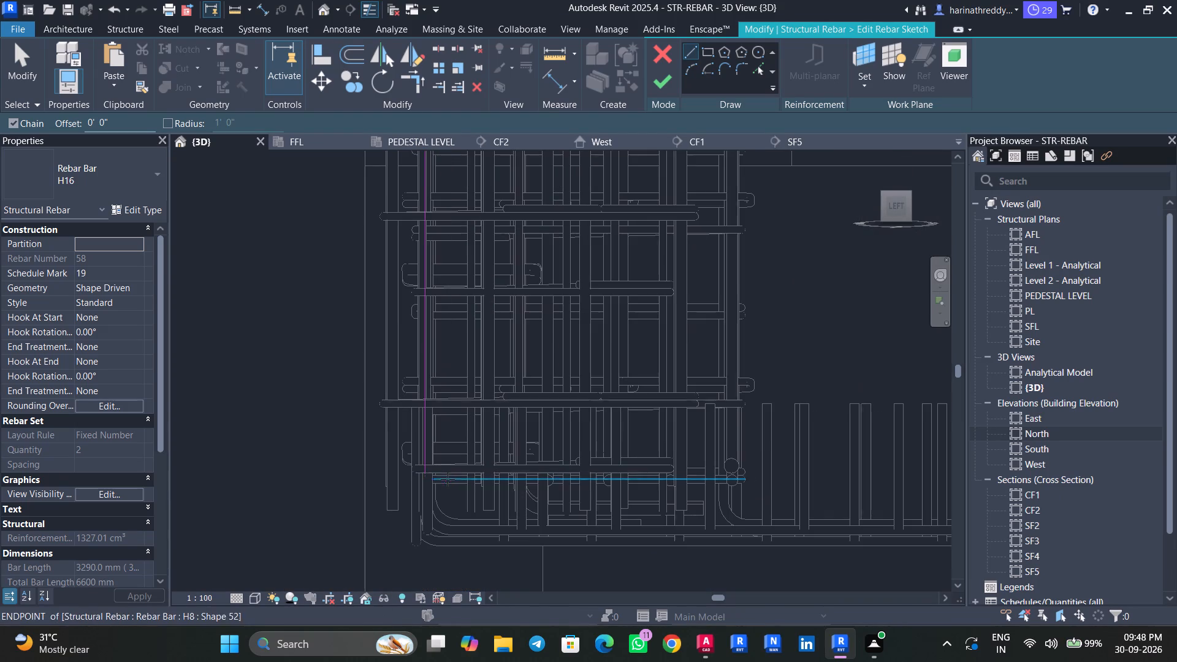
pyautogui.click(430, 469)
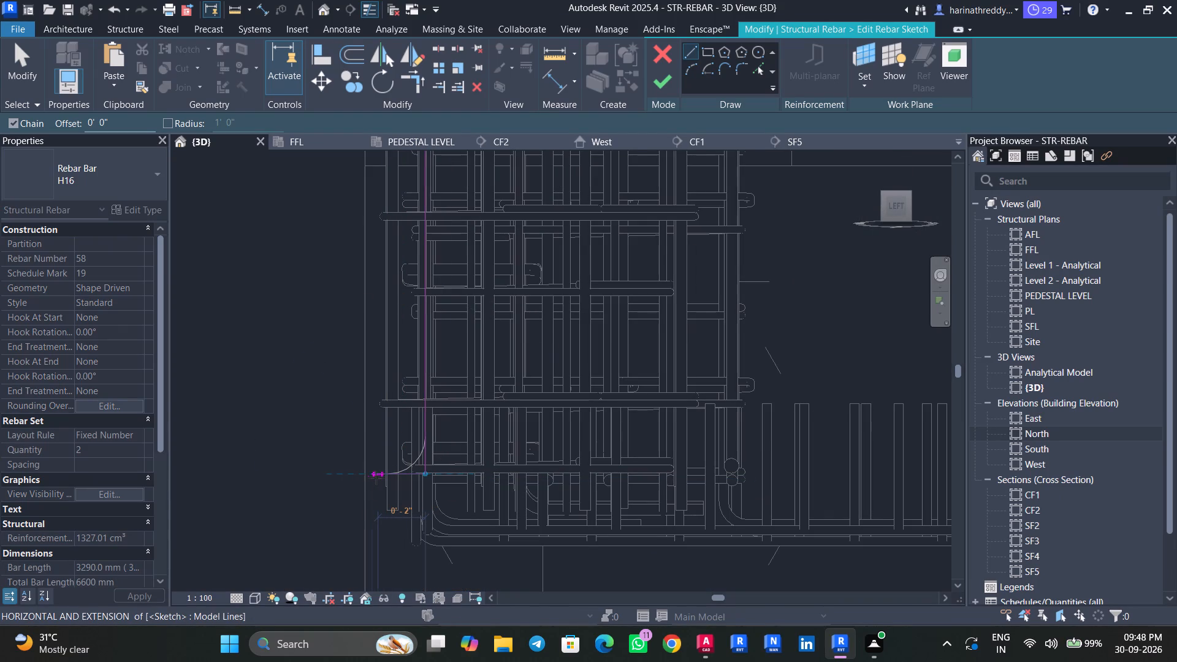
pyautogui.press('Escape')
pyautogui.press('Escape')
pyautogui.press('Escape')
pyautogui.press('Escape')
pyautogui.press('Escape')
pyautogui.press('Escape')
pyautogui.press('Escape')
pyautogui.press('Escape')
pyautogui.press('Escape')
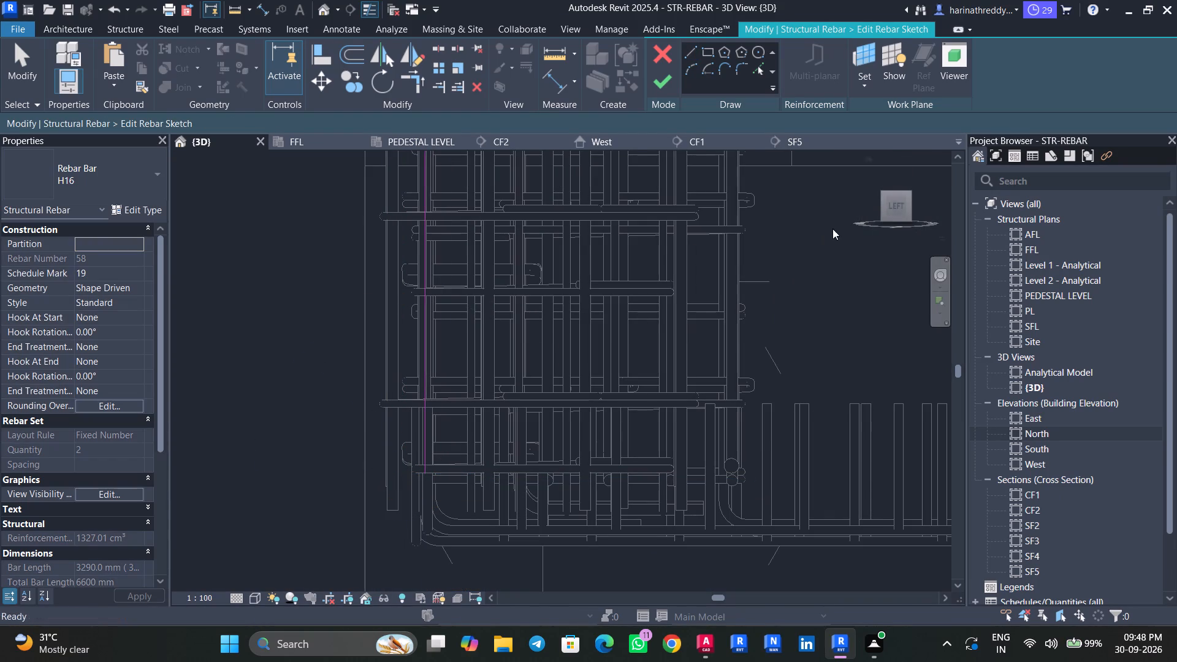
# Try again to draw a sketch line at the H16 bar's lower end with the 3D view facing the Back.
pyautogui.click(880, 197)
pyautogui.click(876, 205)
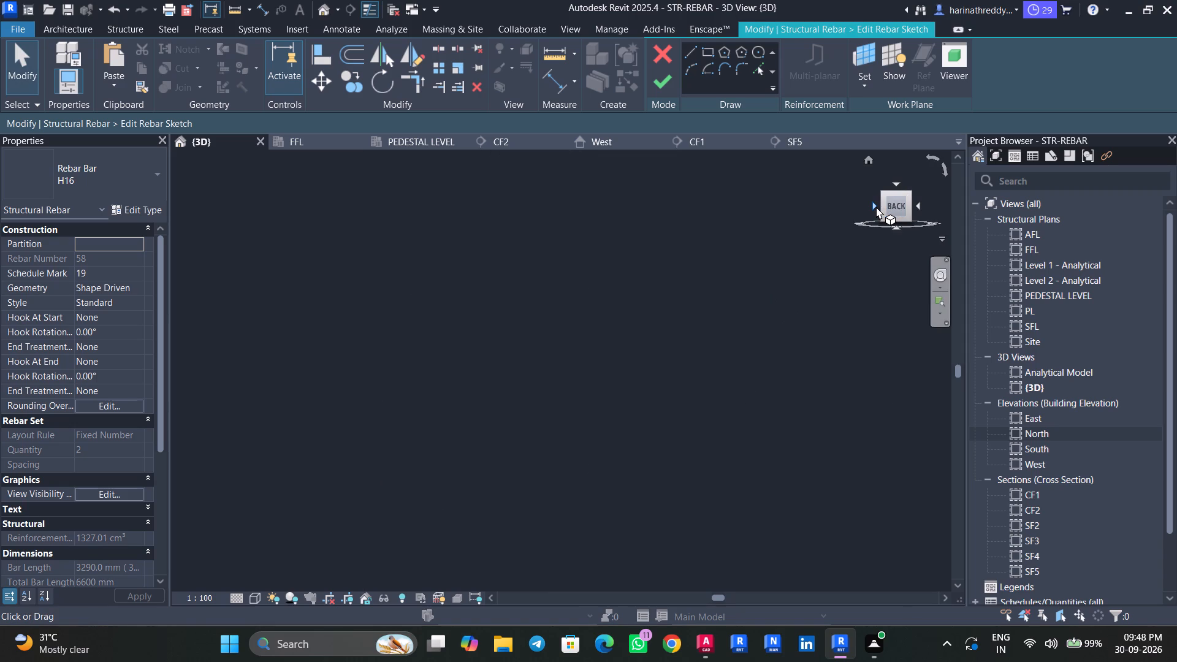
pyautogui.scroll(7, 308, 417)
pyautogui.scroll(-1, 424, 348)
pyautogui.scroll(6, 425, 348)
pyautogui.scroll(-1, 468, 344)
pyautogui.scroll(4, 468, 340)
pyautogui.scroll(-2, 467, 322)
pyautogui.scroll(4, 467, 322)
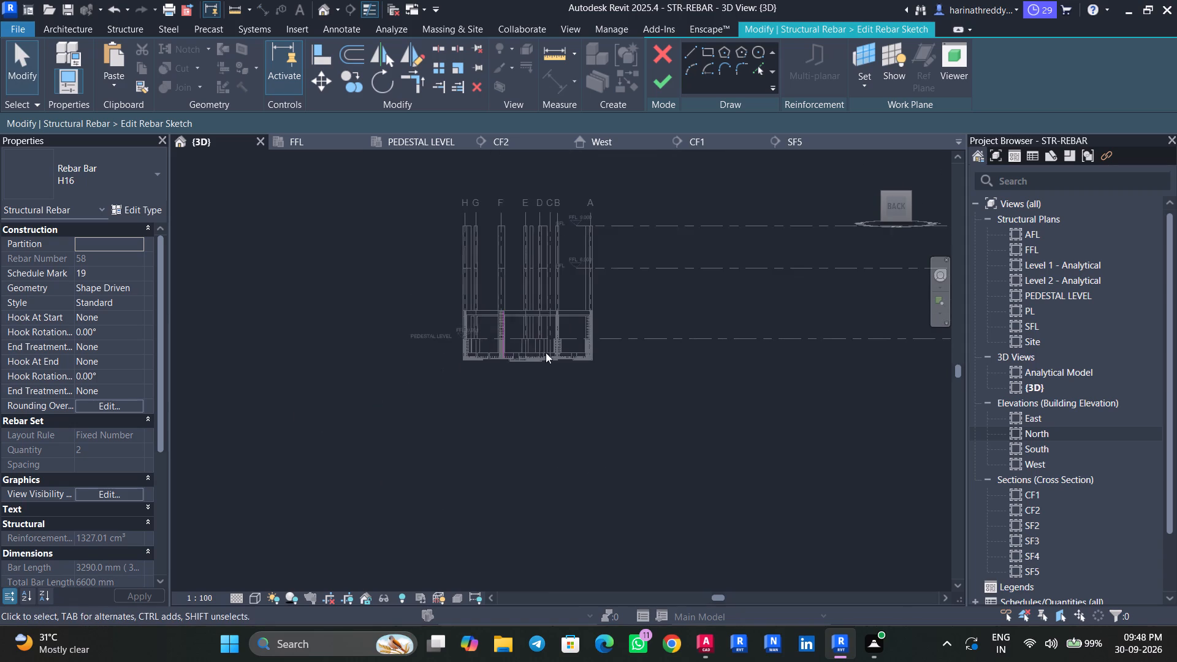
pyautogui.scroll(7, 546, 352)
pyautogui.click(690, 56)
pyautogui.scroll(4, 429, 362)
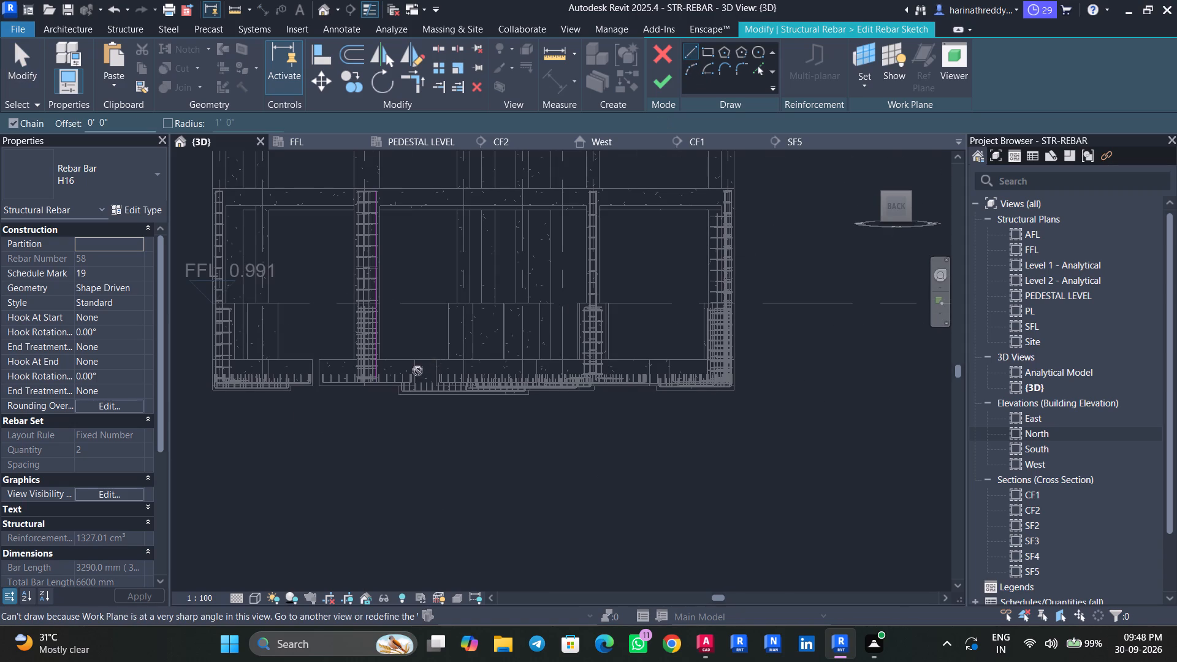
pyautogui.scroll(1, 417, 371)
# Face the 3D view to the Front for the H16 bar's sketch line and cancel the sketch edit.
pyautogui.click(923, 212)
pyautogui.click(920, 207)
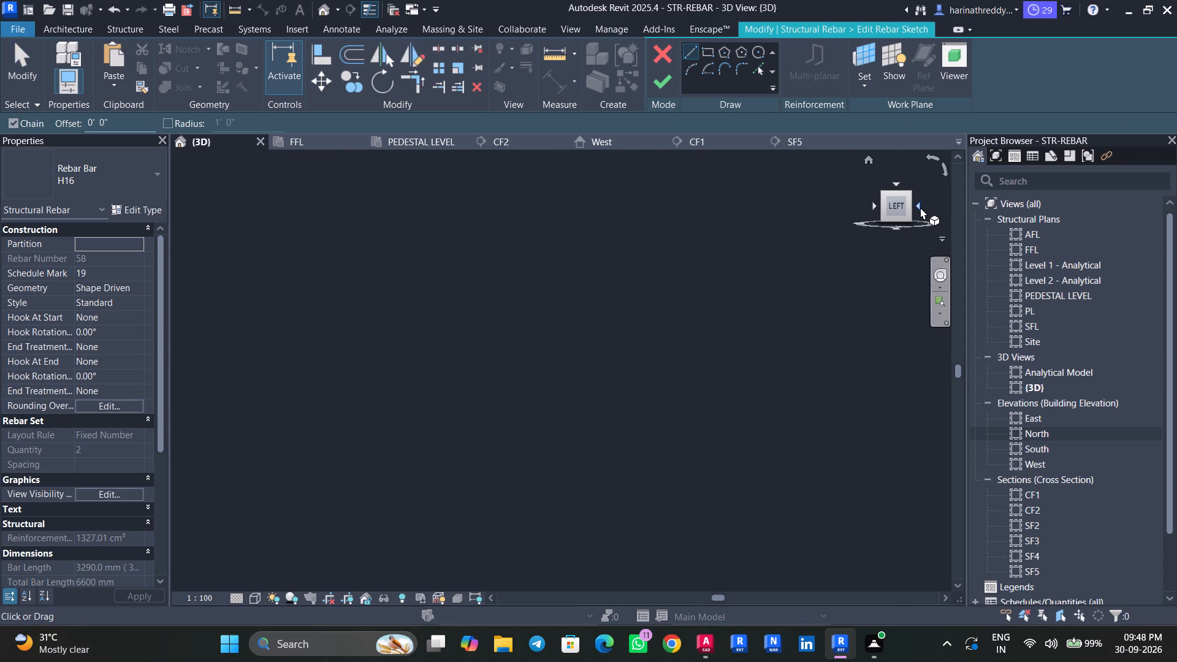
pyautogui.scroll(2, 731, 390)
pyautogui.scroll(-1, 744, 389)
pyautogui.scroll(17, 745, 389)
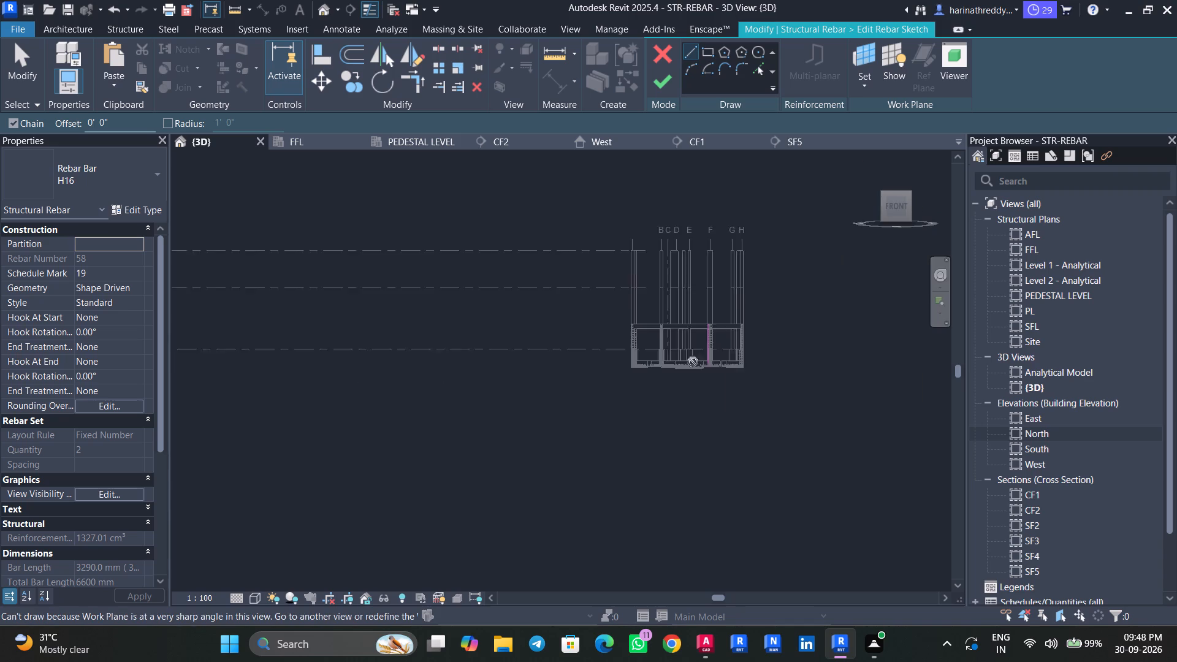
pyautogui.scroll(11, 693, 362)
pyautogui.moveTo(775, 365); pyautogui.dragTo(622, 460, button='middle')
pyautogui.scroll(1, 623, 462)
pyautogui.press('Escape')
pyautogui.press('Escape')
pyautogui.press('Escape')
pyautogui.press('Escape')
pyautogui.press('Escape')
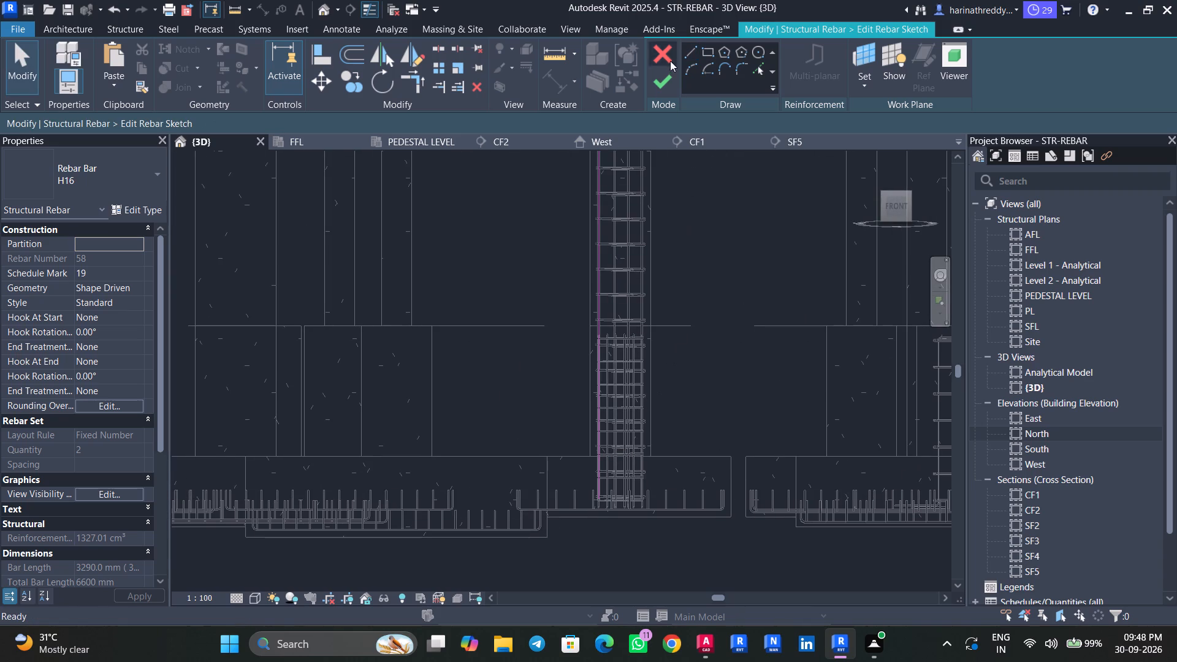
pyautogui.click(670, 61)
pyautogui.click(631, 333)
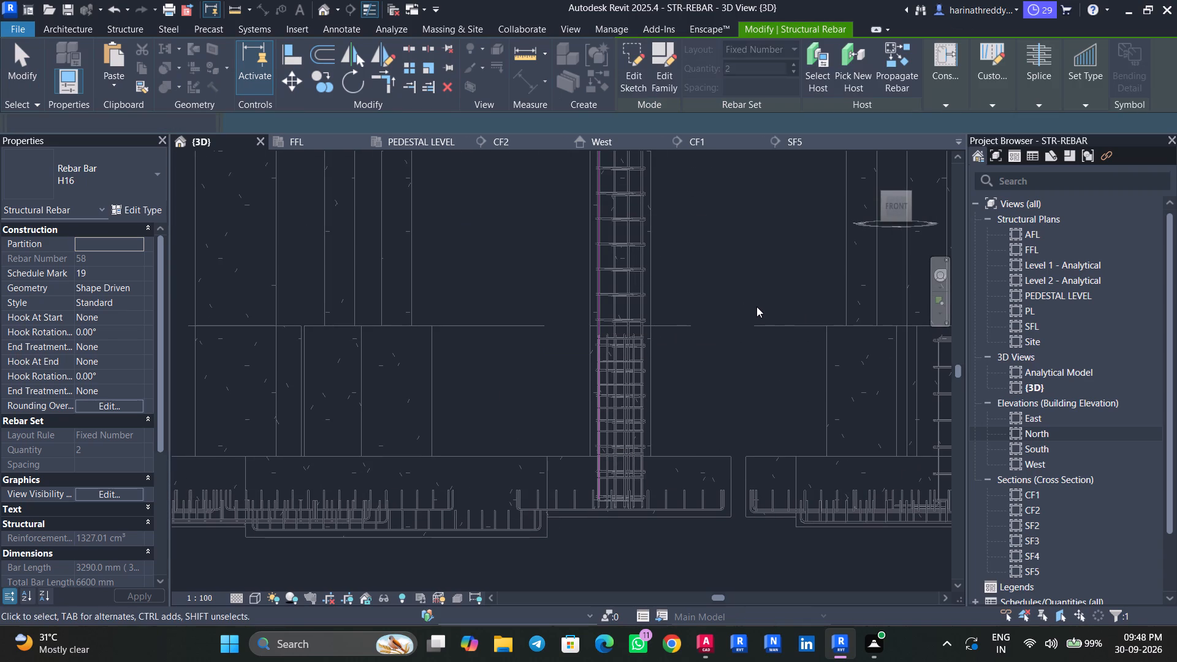
# Examine the whole structure's column and footing reinforcement in the 3D view from the Left side around to the Back.
pyautogui.scroll(-20, 710, 329)
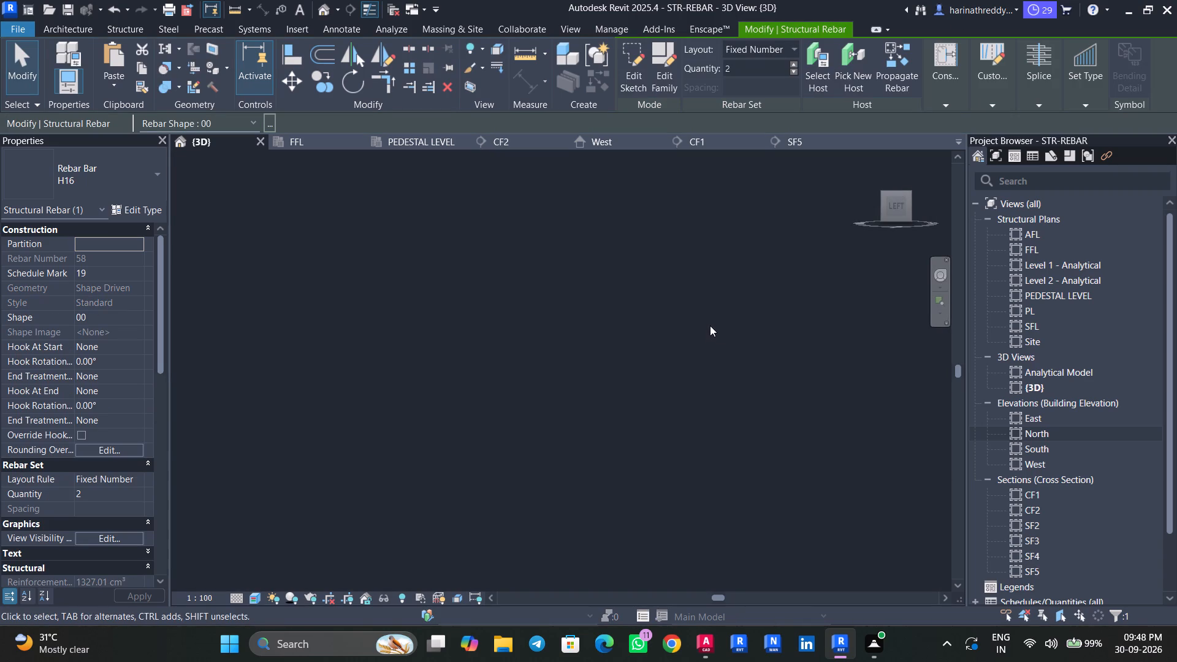
pyautogui.scroll(-1, 710, 325)
pyautogui.click(314, 145)
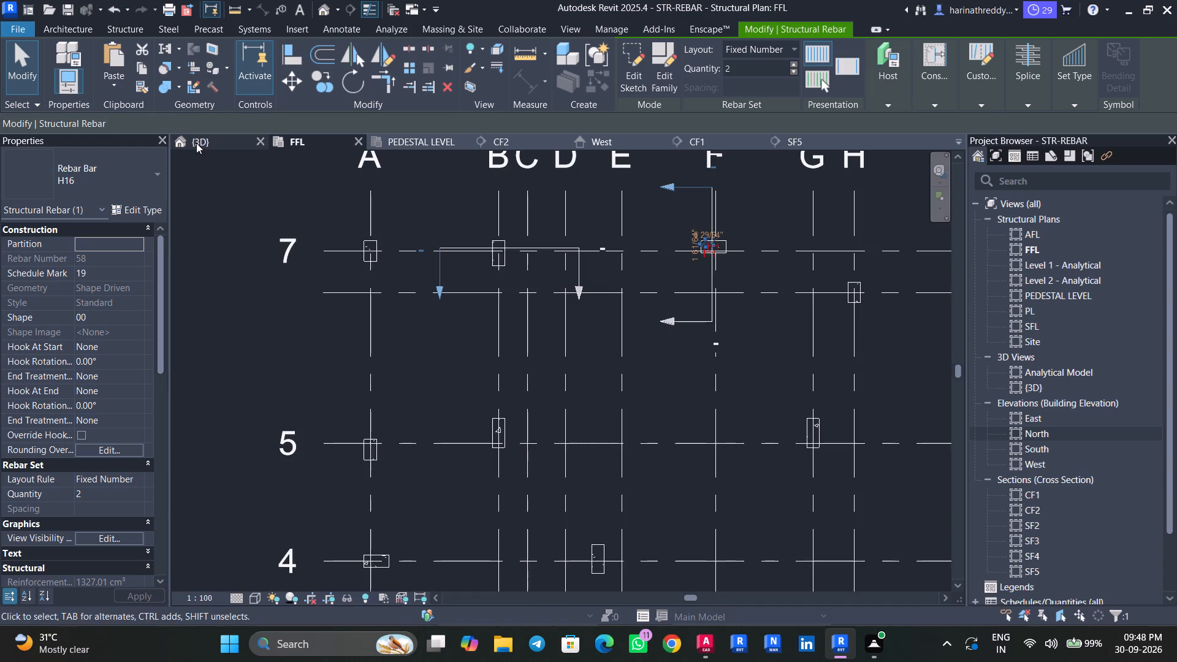
pyautogui.click(196, 143)
pyautogui.scroll(-14, 387, 336)
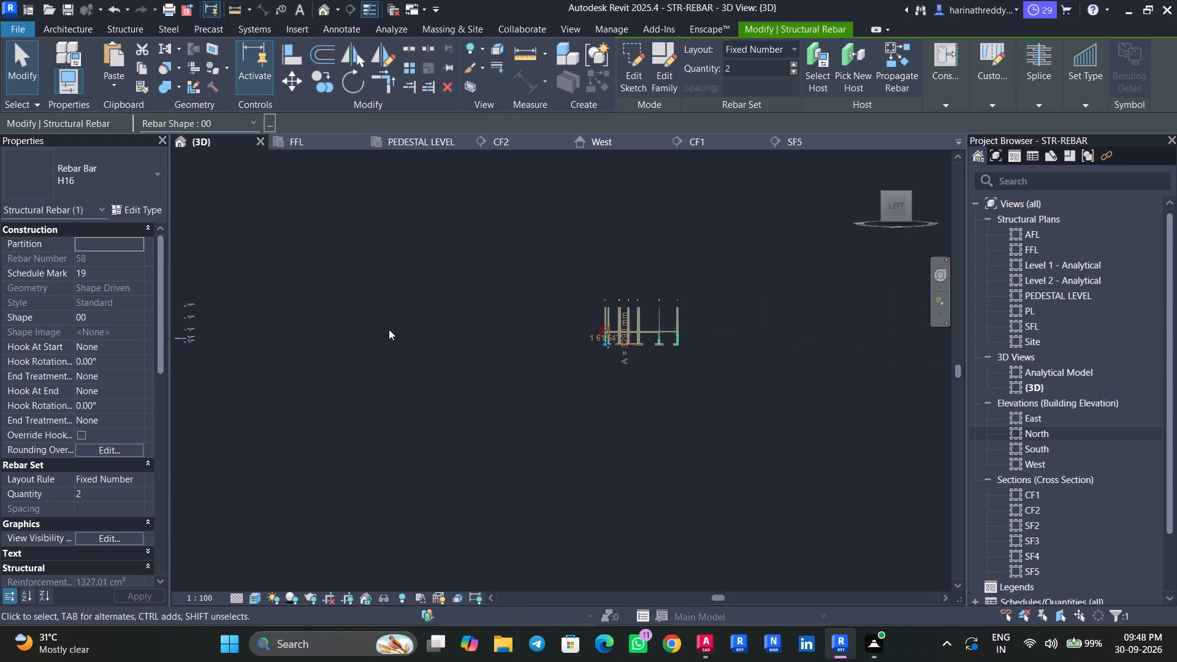
pyautogui.scroll(10, 571, 333)
pyautogui.press('Escape')
pyautogui.press('Escape')
pyautogui.keyDown('shift'); pyautogui.moveTo(523, 409); pyautogui.dragTo(524, 416, button='middle'); pyautogui.keyUp('shift')
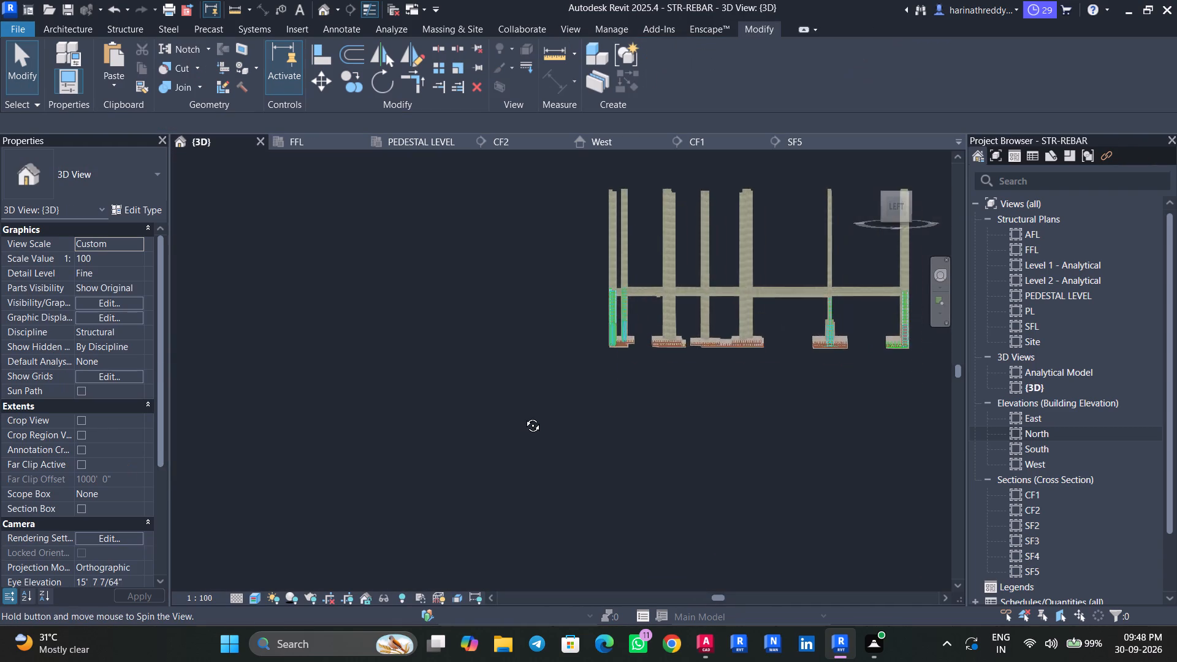
pyautogui.keyDown('shift'); pyautogui.moveTo(524, 416); pyautogui.dragTo(551, 413, button='middle'); pyautogui.keyUp('shift')
pyautogui.moveTo(529, 416); pyautogui.dragTo(680, 486, button='middle')
pyautogui.scroll(4, 528, 427)
pyautogui.scroll(-1, 524, 447)
pyautogui.scroll(6, 524, 446)
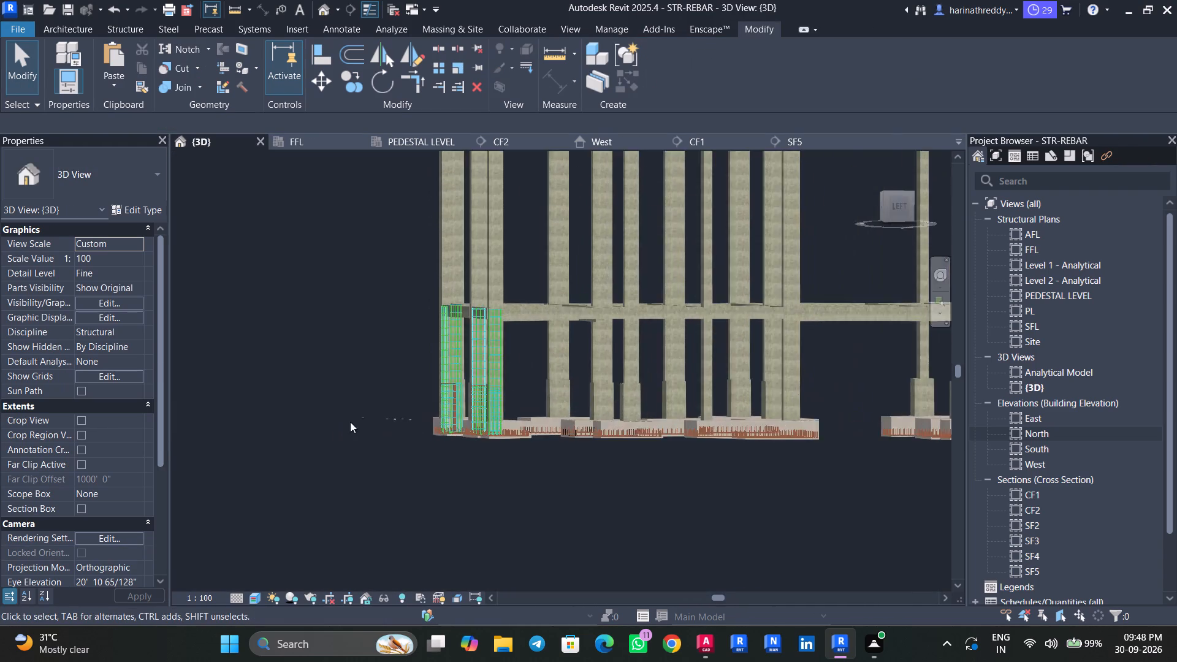
pyautogui.scroll(5, 350, 422)
pyautogui.moveTo(526, 425); pyautogui.dragTo(330, 477, button='middle')
pyautogui.press('Escape')
pyautogui.press('Escape')
pyautogui.scroll(1, 346, 470)
pyautogui.scroll(-1, 346, 470)
pyautogui.keyDown('shift'); pyautogui.moveTo(283, 495); pyautogui.dragTo(298, 509, button='middle'); pyautogui.keyUp('shift')
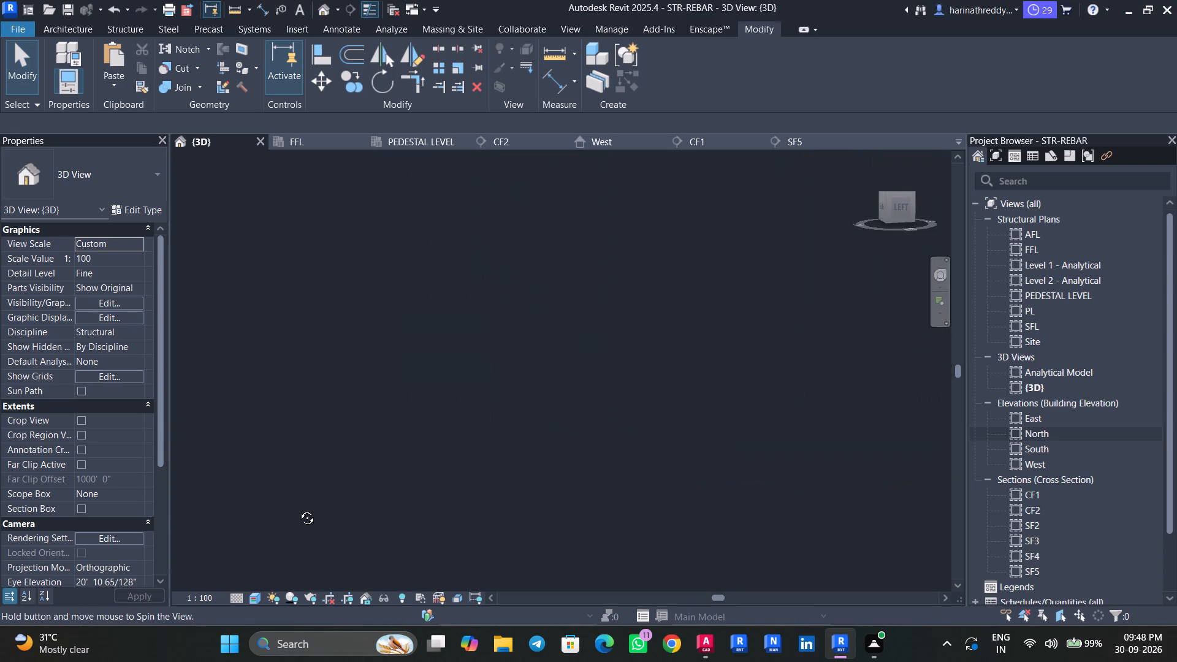
pyautogui.keyDown('shift'); pyautogui.moveTo(298, 509); pyautogui.dragTo(309, 508, button='middle'); pyautogui.keyUp('shift')
pyautogui.scroll(-7, 313, 474)
pyautogui.scroll(1, 316, 463)
pyautogui.scroll(-9, 318, 458)
pyautogui.moveTo(296, 436); pyautogui.dragTo(573, 517, button='middle')
pyautogui.scroll(7, 381, 479)
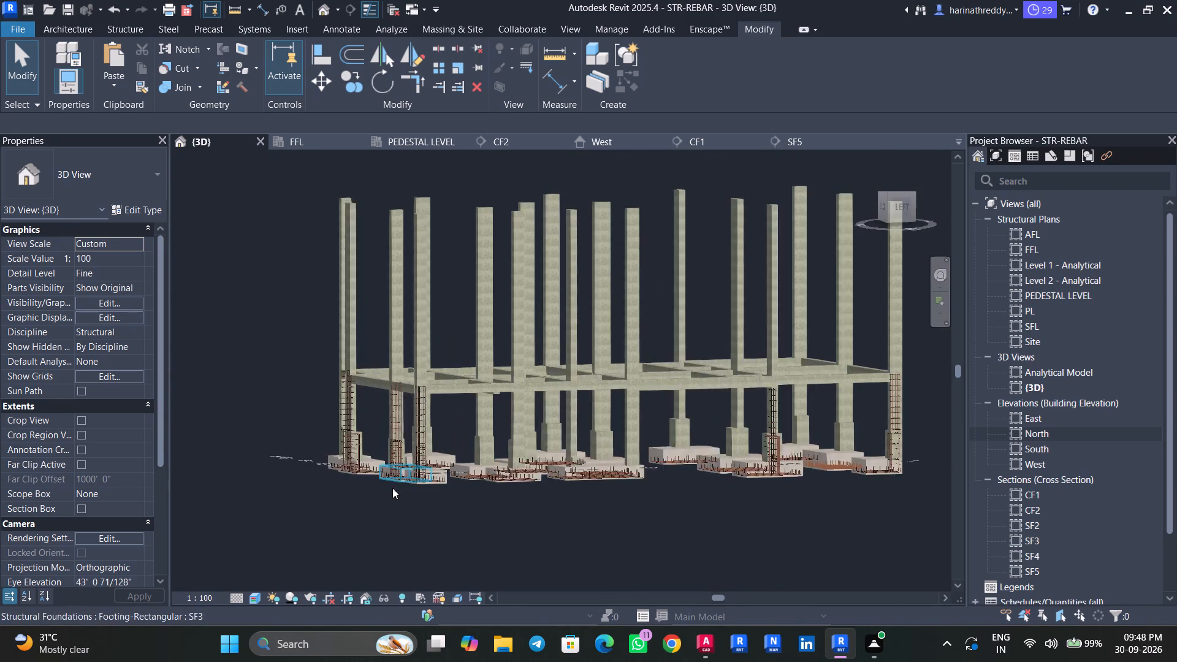
pyautogui.keyDown('shift'); pyautogui.moveTo(322, 502); pyautogui.dragTo(341, 500, button='middle'); pyautogui.keyUp('shift')
pyautogui.scroll(1, 335, 512)
pyautogui.moveTo(340, 514); pyautogui.dragTo(699, 525, button='middle')
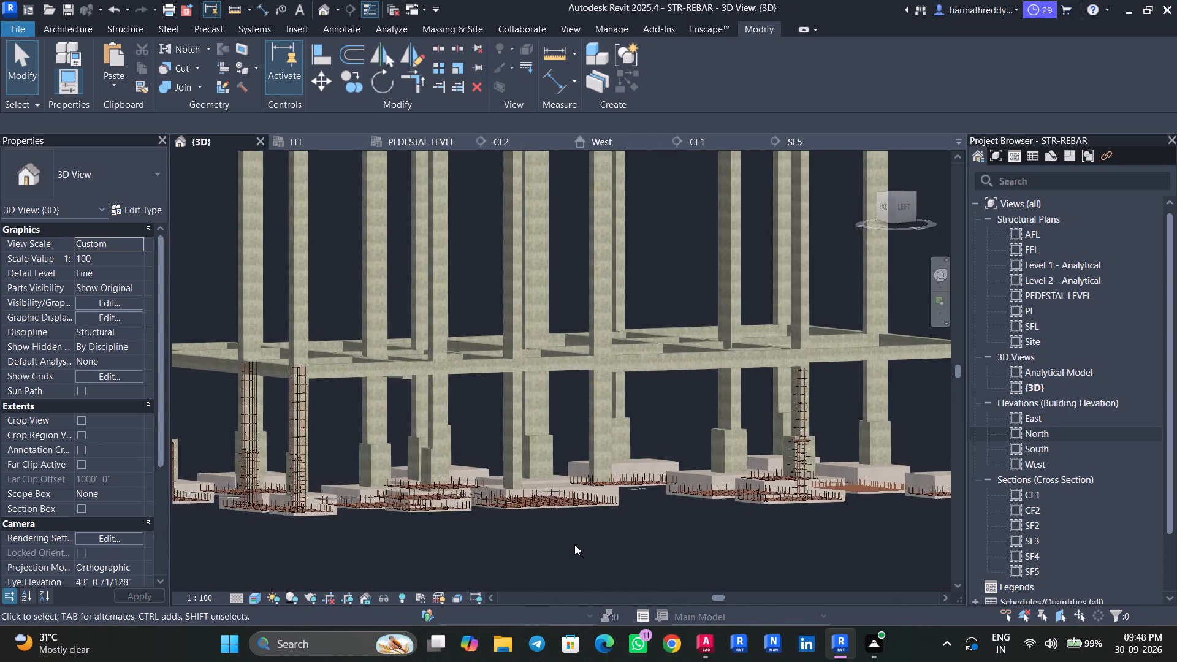
pyautogui.scroll(-8, 492, 546)
pyautogui.keyDown('shift'); pyautogui.moveTo(321, 535); pyautogui.dragTo(366, 536, button='middle'); pyautogui.keyUp('shift')
pyautogui.moveTo(379, 541); pyautogui.dragTo(700, 515, button='middle')
pyautogui.moveTo(572, 512); pyautogui.dragTo(783, 487, button='middle')
pyautogui.keyDown('shift'); pyautogui.moveTo(390, 511); pyautogui.dragTo(423, 533, button='middle'); pyautogui.keyUp('shift')
pyautogui.moveTo(408, 501); pyautogui.dragTo(780, 523, button='middle')
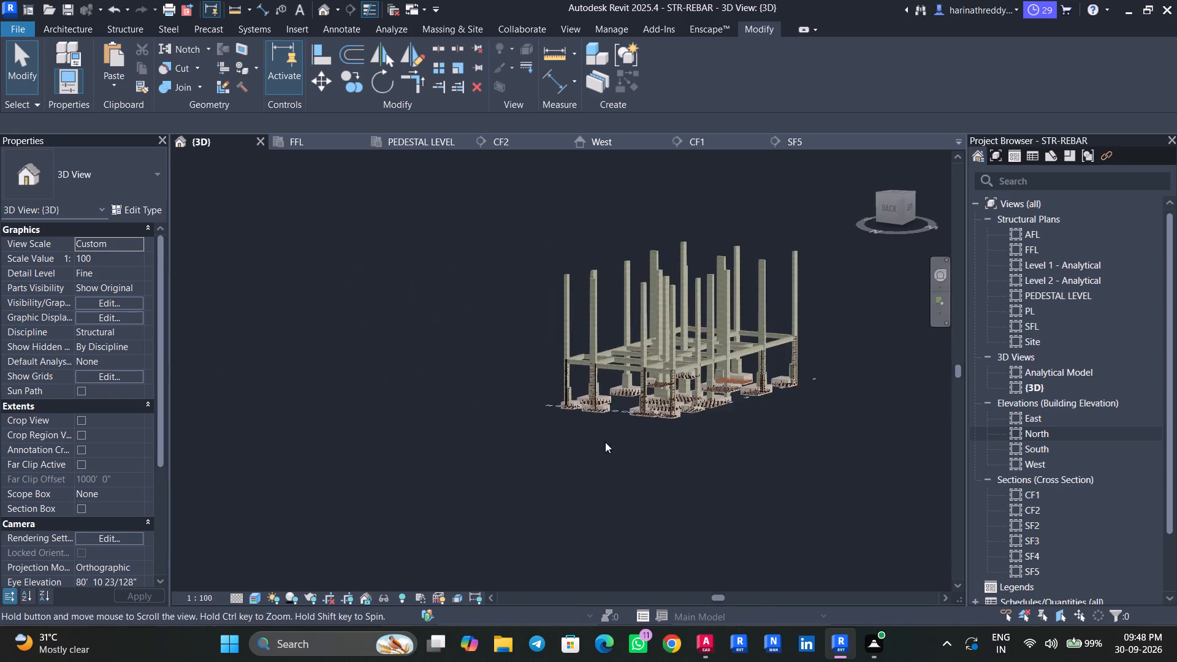
# Inspect the column bars and stirrups where they enter the footing reinforcement mesh.
pyautogui.scroll(1, 606, 416)
pyautogui.scroll(-1, 606, 416)
pyautogui.scroll(2, 606, 416)
pyautogui.scroll(-1, 613, 436)
pyautogui.scroll(7, 613, 436)
pyautogui.scroll(-1, 604, 422)
pyautogui.scroll(8, 604, 422)
pyautogui.moveTo(546, 373); pyautogui.dragTo(508, 547, button='middle')
pyautogui.scroll(4, 498, 498)
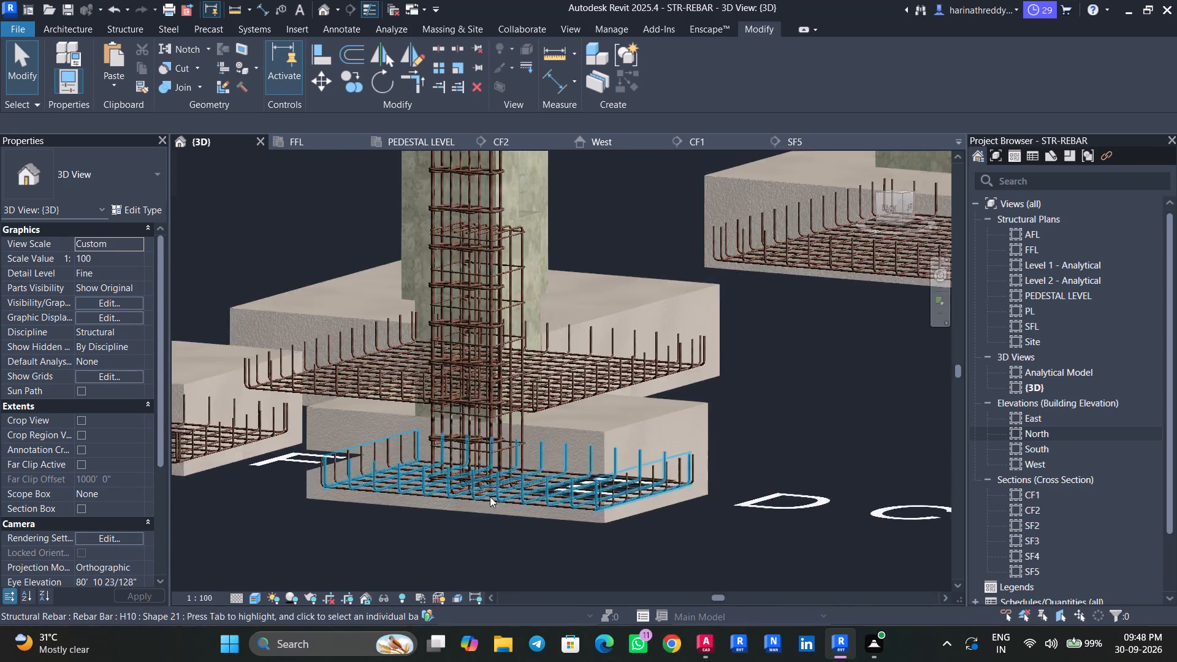
pyautogui.scroll(4, 490, 496)
pyautogui.press('Escape')
pyautogui.press('Escape')
pyautogui.press('Escape')
pyautogui.click(492, 420)
pyautogui.press('Escape')
pyautogui.press('Escape')
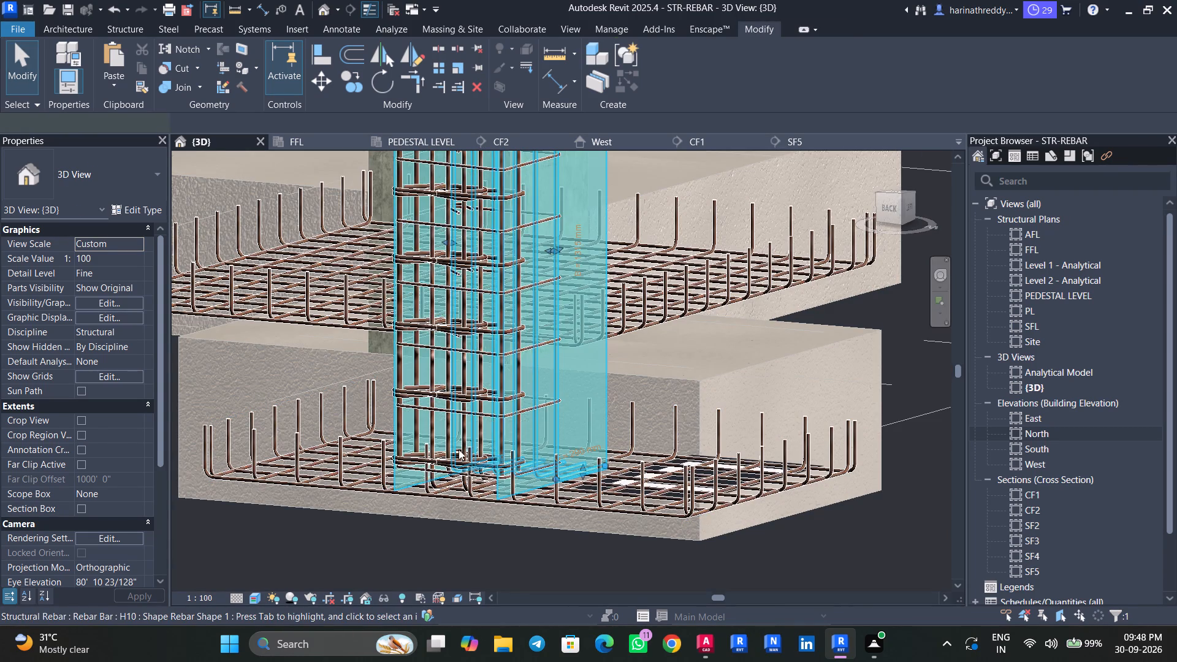
# Examine the reinforced columns from the Back and inspect the bars entering the footing on grid F.
pyautogui.keyDown('shift'); pyautogui.moveTo(434, 542); pyautogui.dragTo(443, 538, button='middle'); pyautogui.keyUp('shift')
pyautogui.scroll(-11, 448, 534)
pyautogui.moveTo(383, 551); pyautogui.dragTo(661, 466, button='middle')
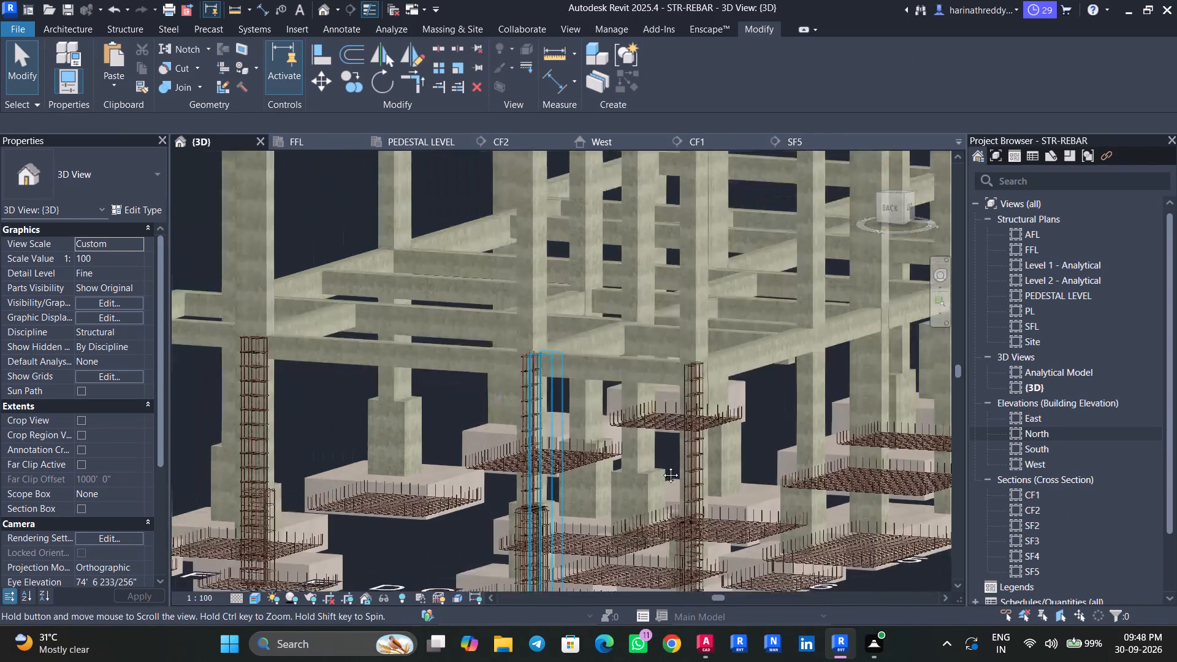
pyautogui.moveTo(661, 466); pyautogui.dragTo(668, 458, button='middle')
pyautogui.keyDown('shift'); pyautogui.moveTo(482, 547); pyautogui.dragTo(505, 542, button='middle'); pyautogui.keyUp('shift')
pyautogui.scroll(-5, 538, 525)
pyautogui.scroll(1, 538, 522)
pyautogui.scroll(-6, 538, 522)
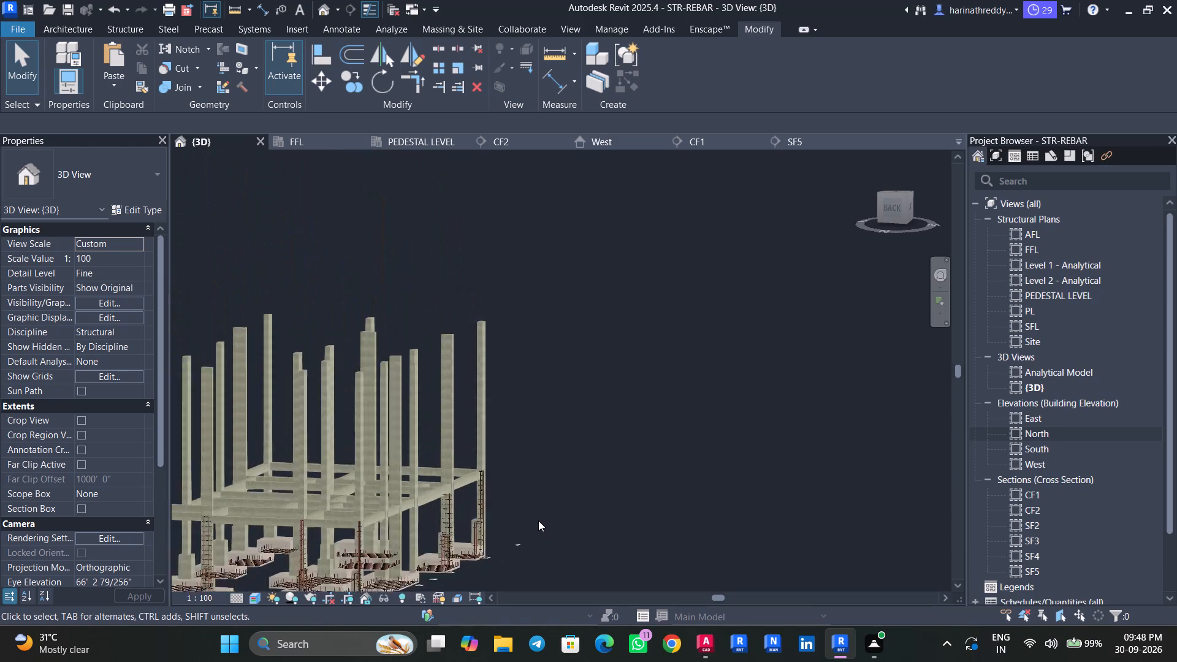
pyautogui.scroll(-6, 538, 520)
pyautogui.keyDown('shift'); pyautogui.moveTo(503, 557); pyautogui.dragTo(537, 561, button='middle'); pyautogui.keyUp('shift')
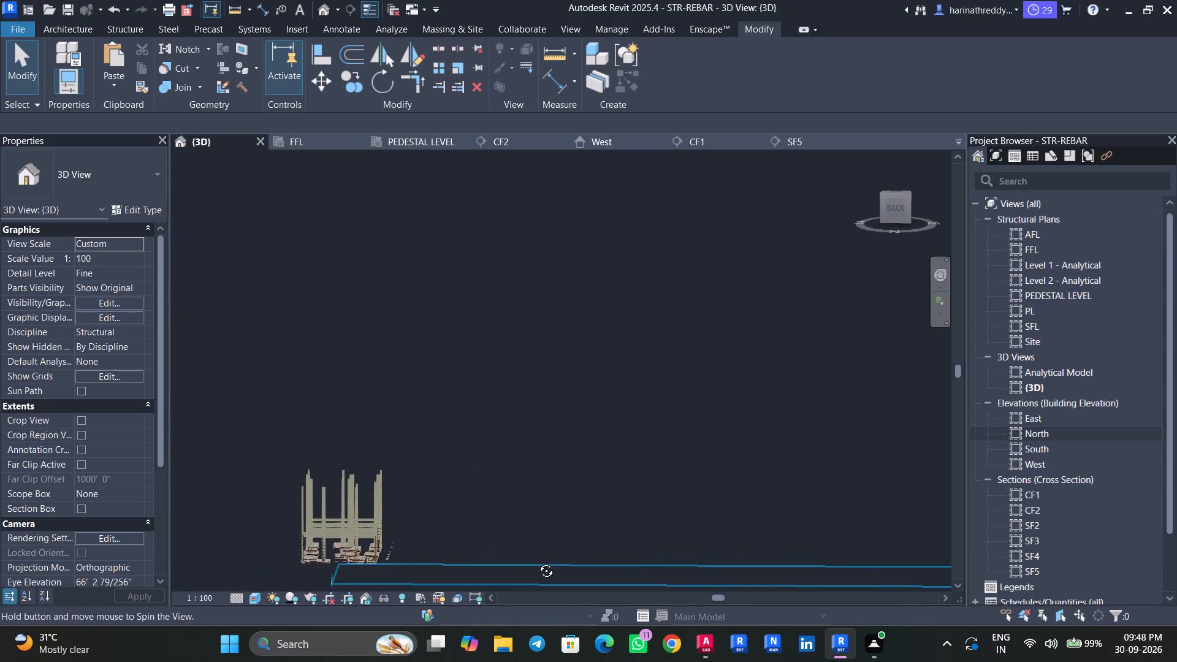
pyautogui.keyDown('shift'); pyautogui.moveTo(537, 561); pyautogui.dragTo(534, 575, button='middle'); pyautogui.keyUp('shift')
pyautogui.scroll(5, 343, 522)
pyautogui.scroll(-1, 332, 524)
pyautogui.scroll(6, 332, 524)
pyautogui.scroll(-1, 334, 541)
pyautogui.scroll(3, 335, 541)
pyautogui.moveTo(338, 558); pyautogui.dragTo(516, 532, button='middle')
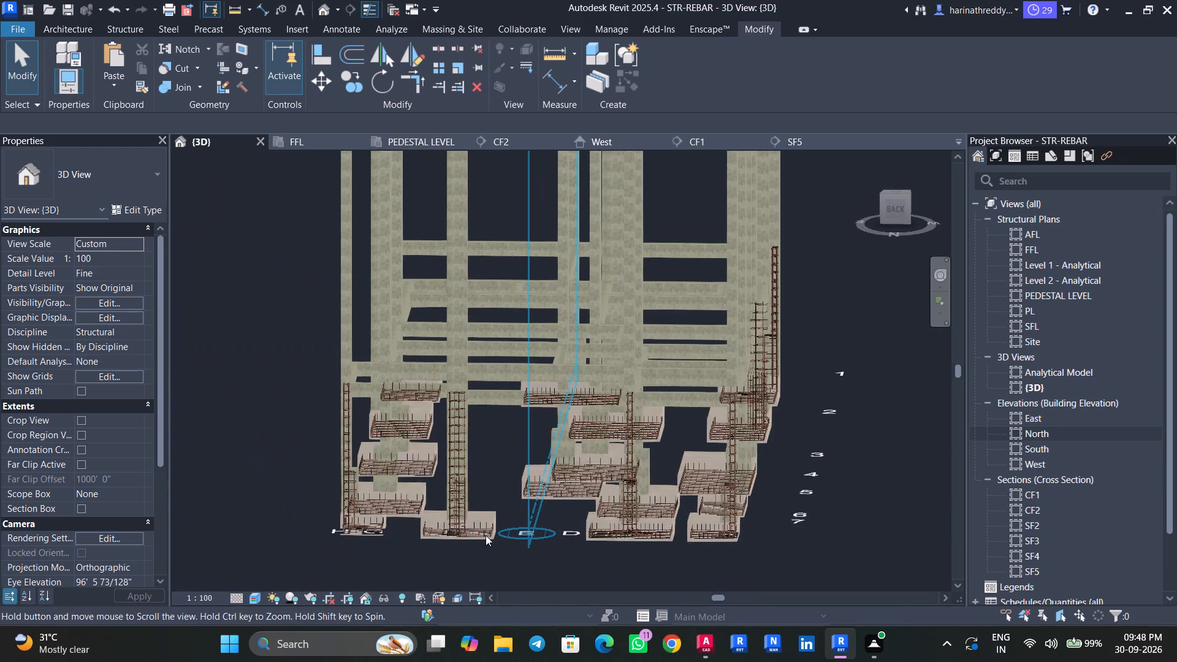
pyautogui.scroll(8, 458, 541)
pyautogui.scroll(3, 459, 490)
pyautogui.scroll(-1, 459, 490)
pyautogui.scroll(1, 459, 490)
pyautogui.click(460, 490)
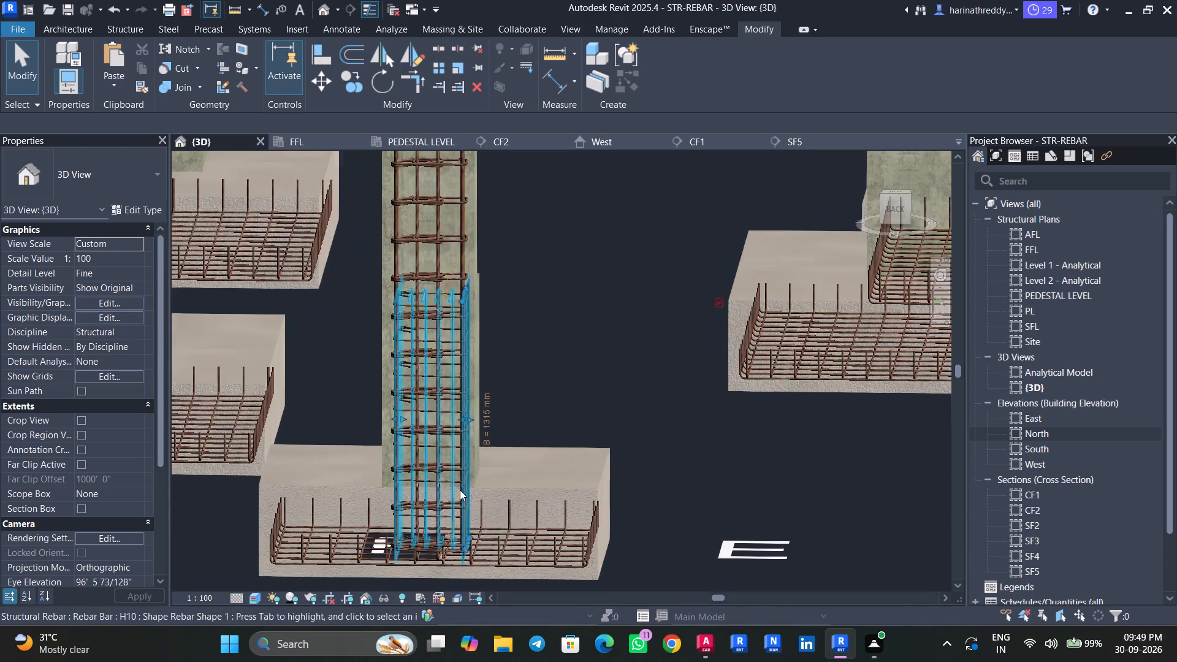
pyautogui.press('Escape')
pyautogui.press('Escape')
pyautogui.press('Escape')
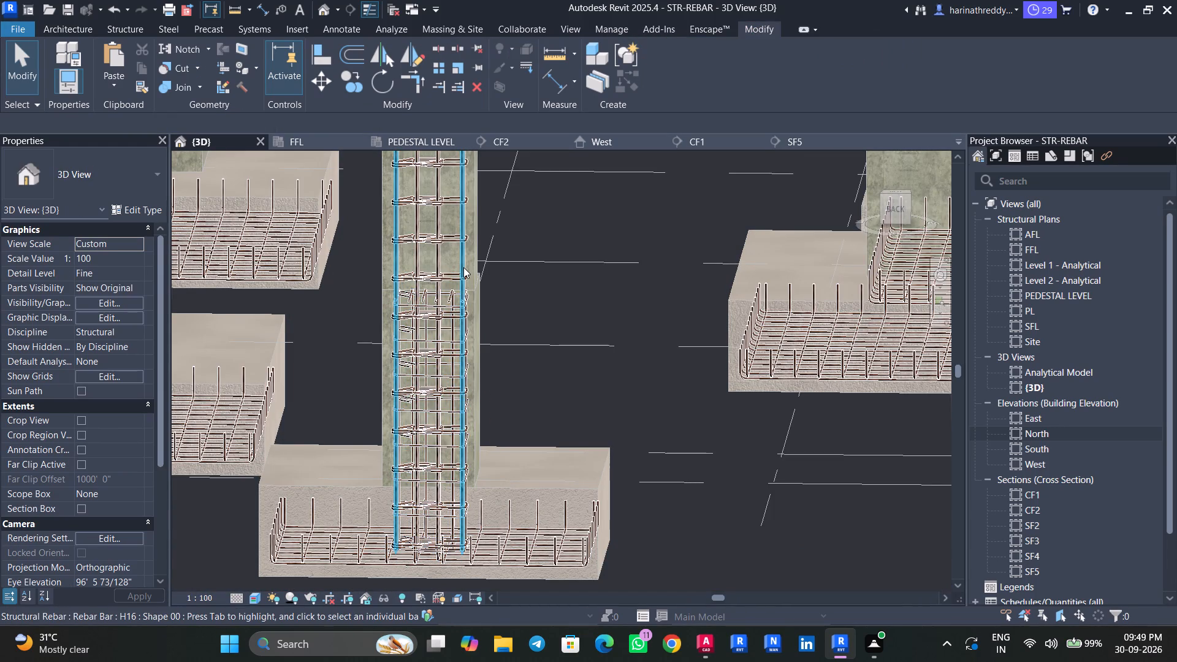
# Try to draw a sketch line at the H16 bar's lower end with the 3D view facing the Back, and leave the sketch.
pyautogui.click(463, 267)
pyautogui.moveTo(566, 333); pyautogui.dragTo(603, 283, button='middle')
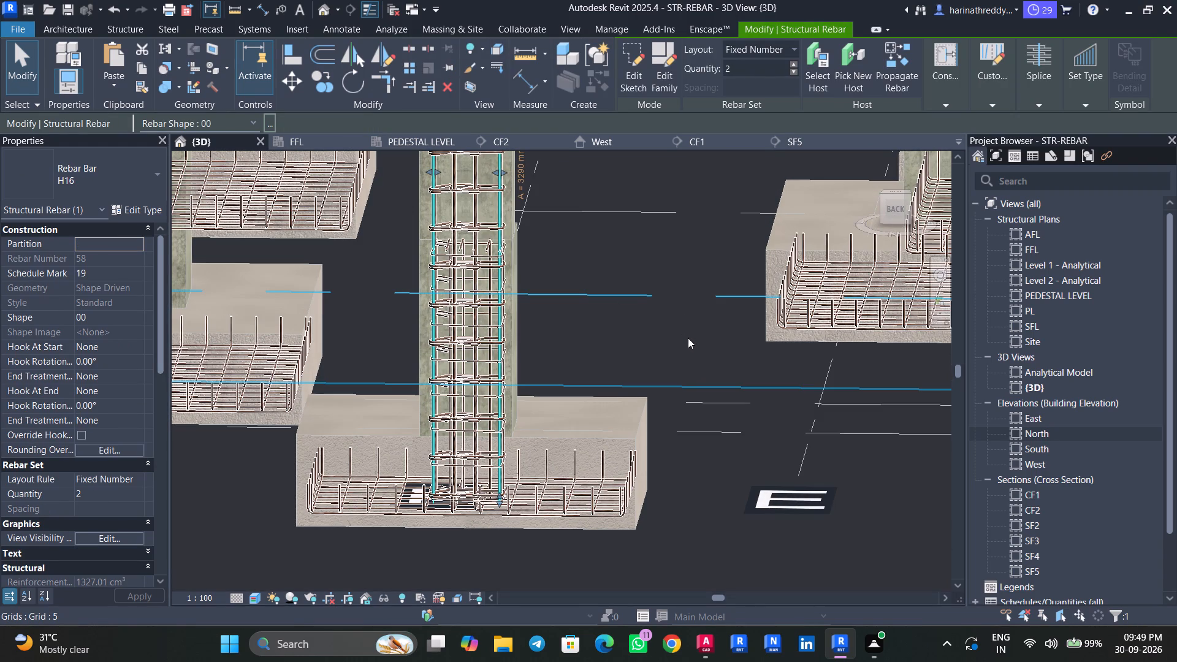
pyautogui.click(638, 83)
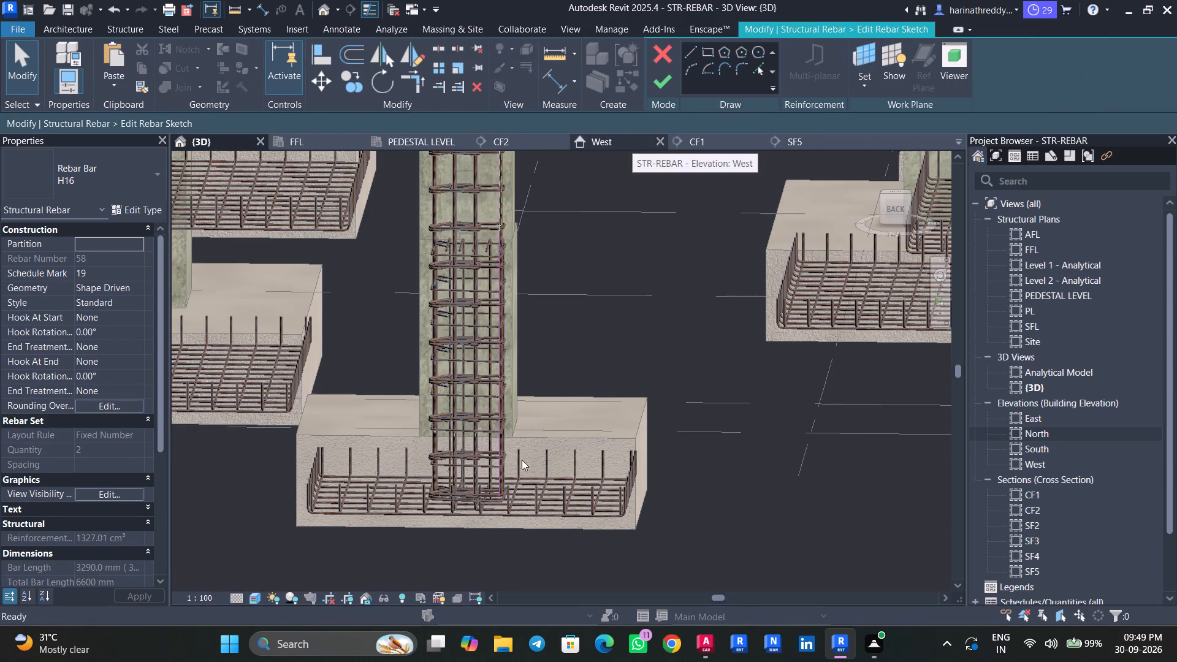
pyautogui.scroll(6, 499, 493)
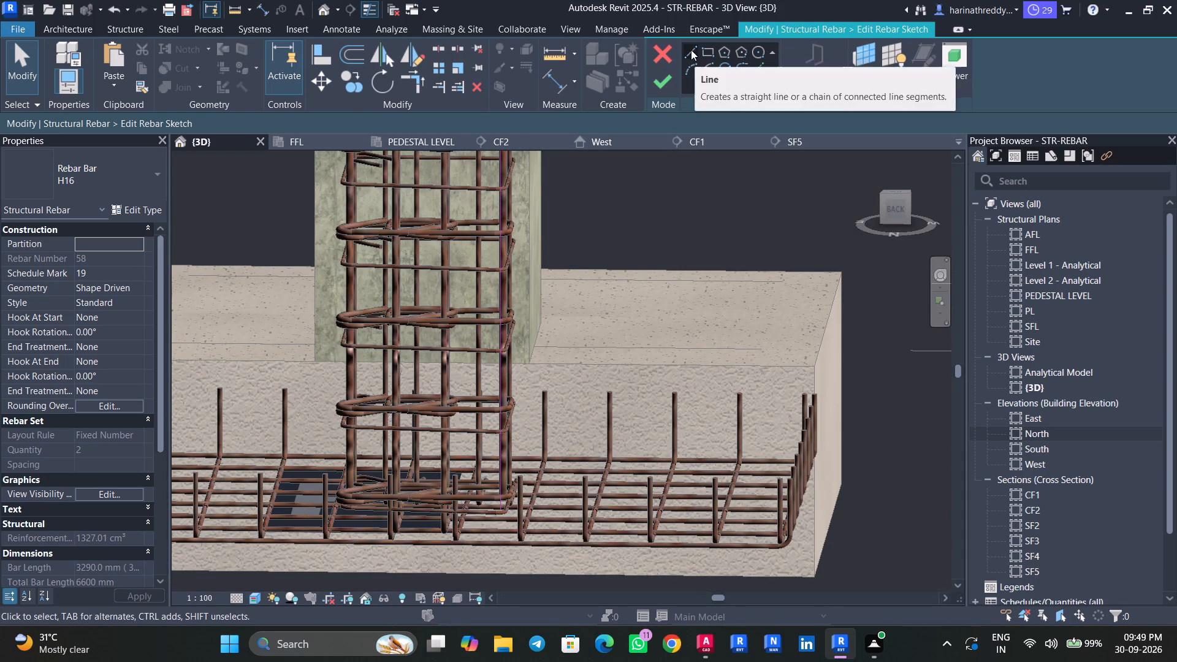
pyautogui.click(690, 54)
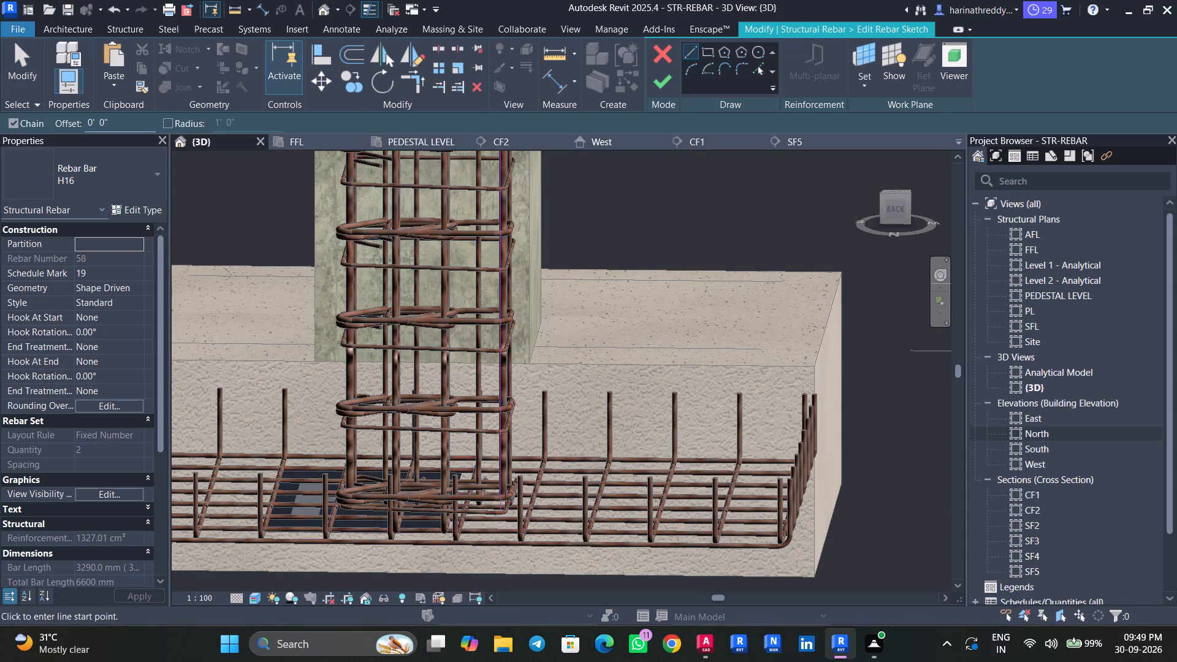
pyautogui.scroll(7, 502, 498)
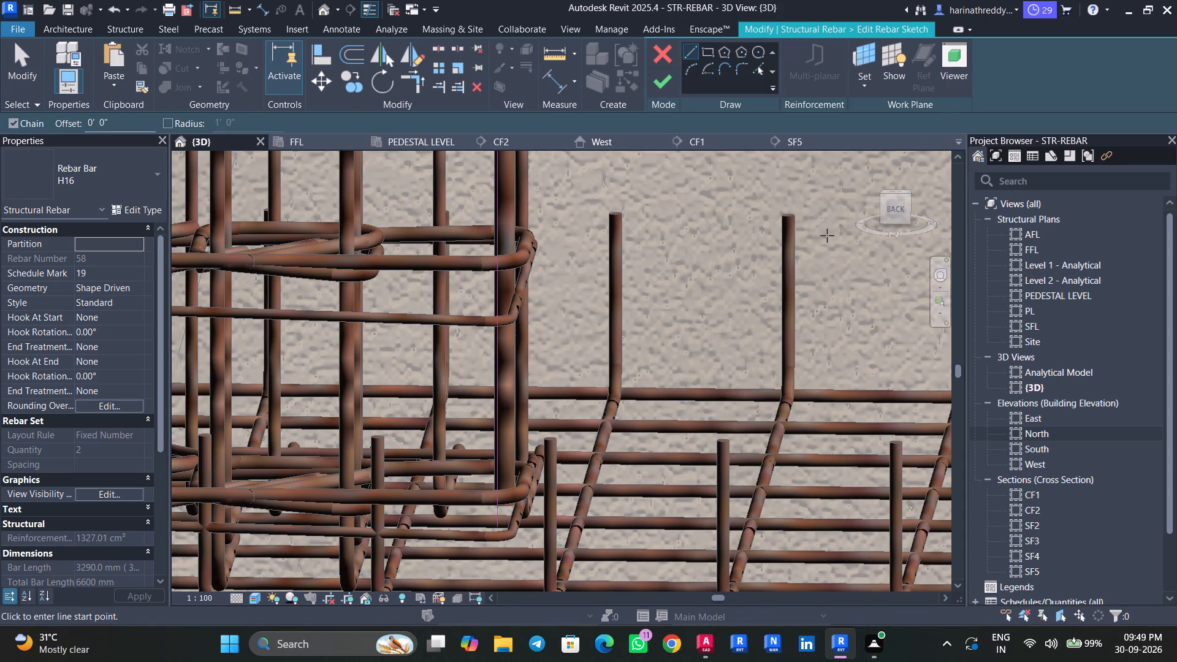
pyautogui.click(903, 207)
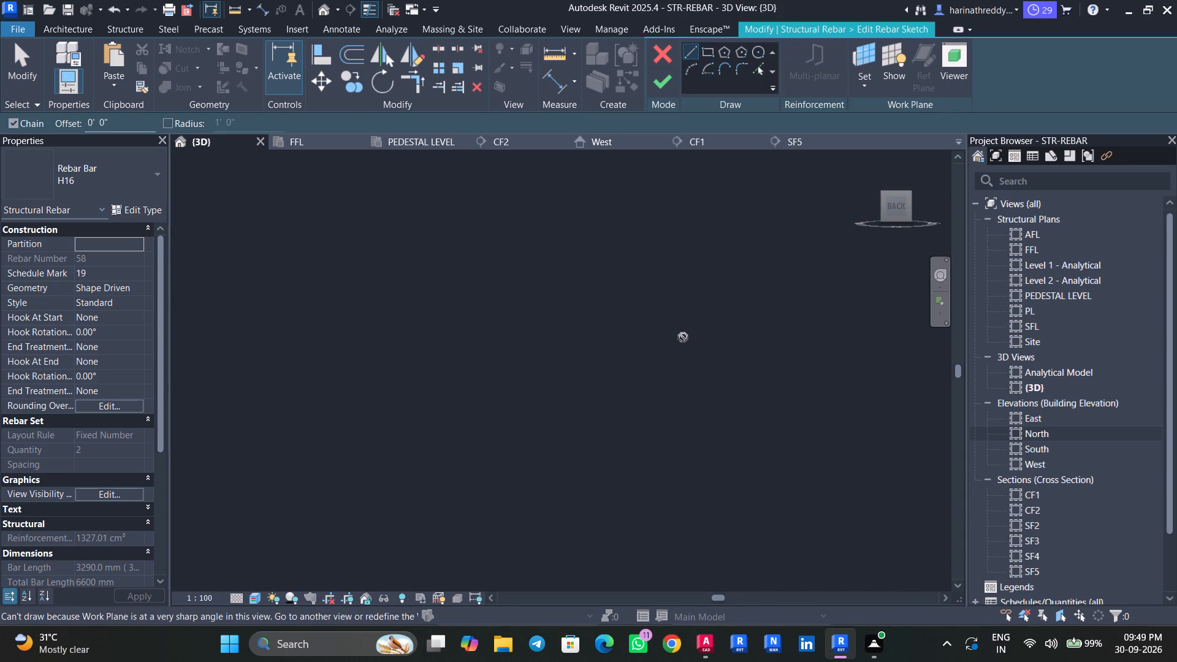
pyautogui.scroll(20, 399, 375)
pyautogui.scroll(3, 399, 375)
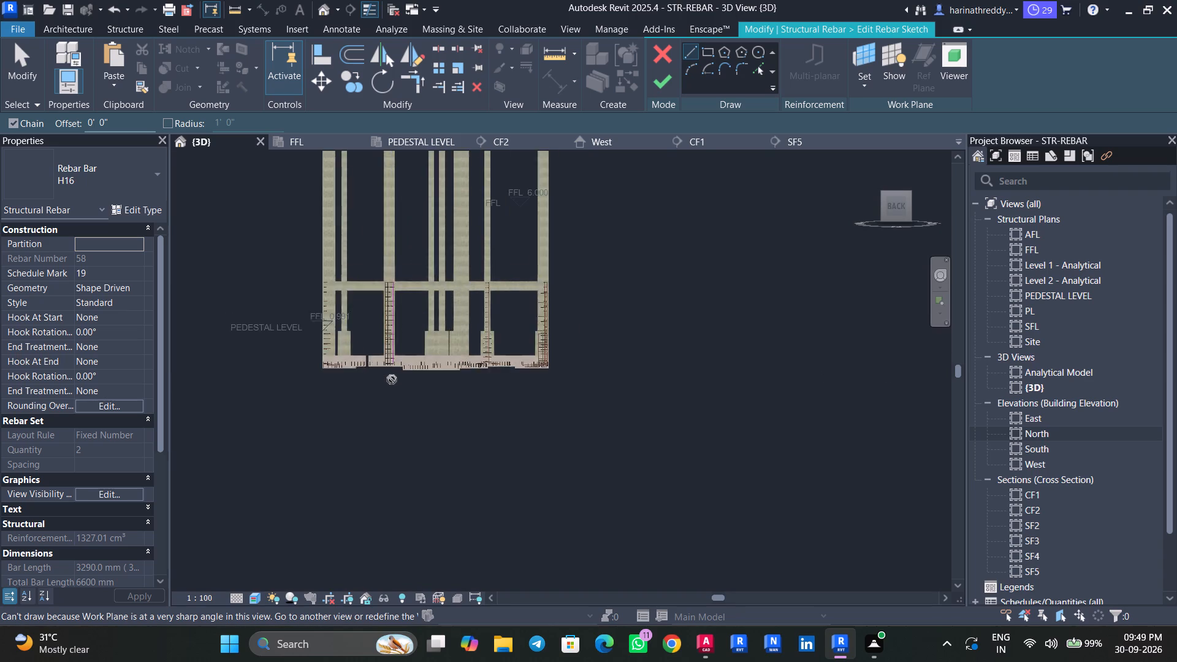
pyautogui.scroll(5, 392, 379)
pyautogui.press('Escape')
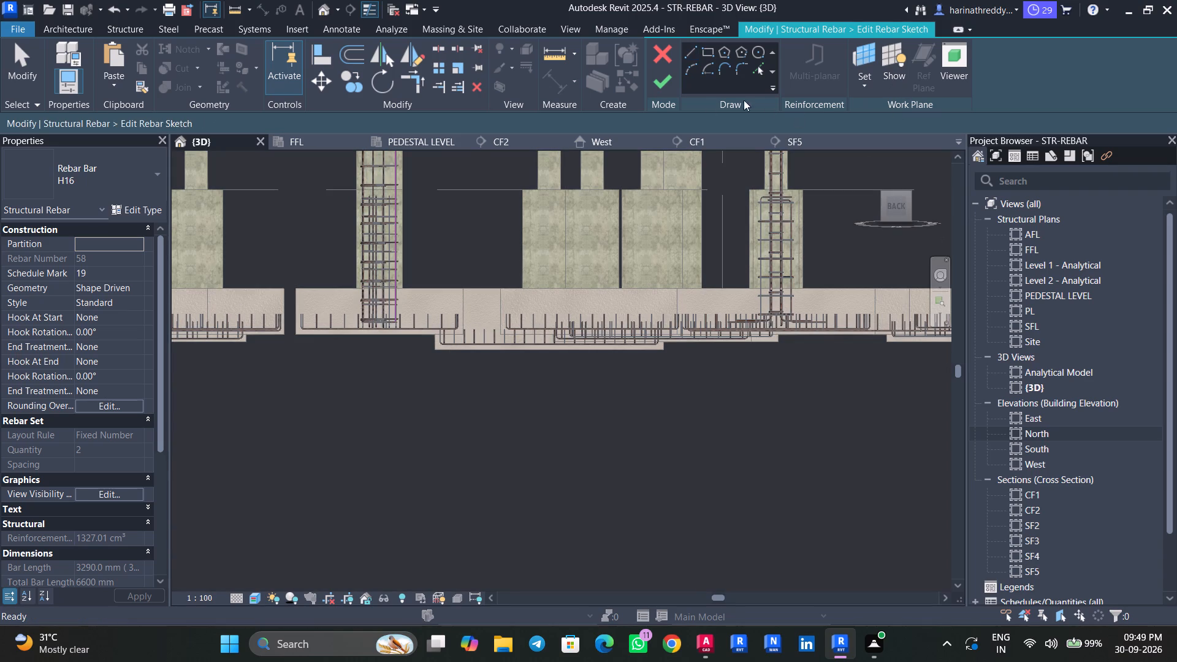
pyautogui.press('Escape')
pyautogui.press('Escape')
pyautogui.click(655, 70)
# Examine the lower ends of the column bars inside footing SF4 from the Back and from angled 3D views.
pyautogui.scroll(11, 398, 302)
pyautogui.moveTo(446, 334); pyautogui.dragTo(595, 432, button='middle')
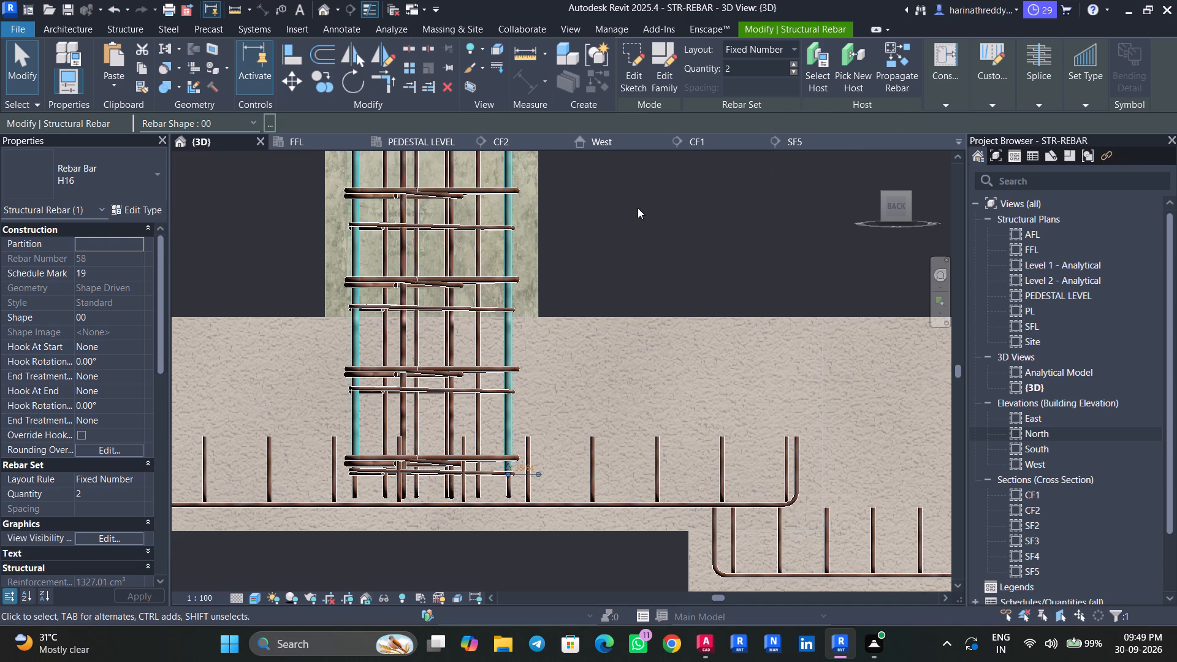
pyautogui.press('Escape')
pyautogui.press('Escape')
pyautogui.press('Escape')
pyautogui.click(591, 321)
pyautogui.scroll(-4, 679, 215)
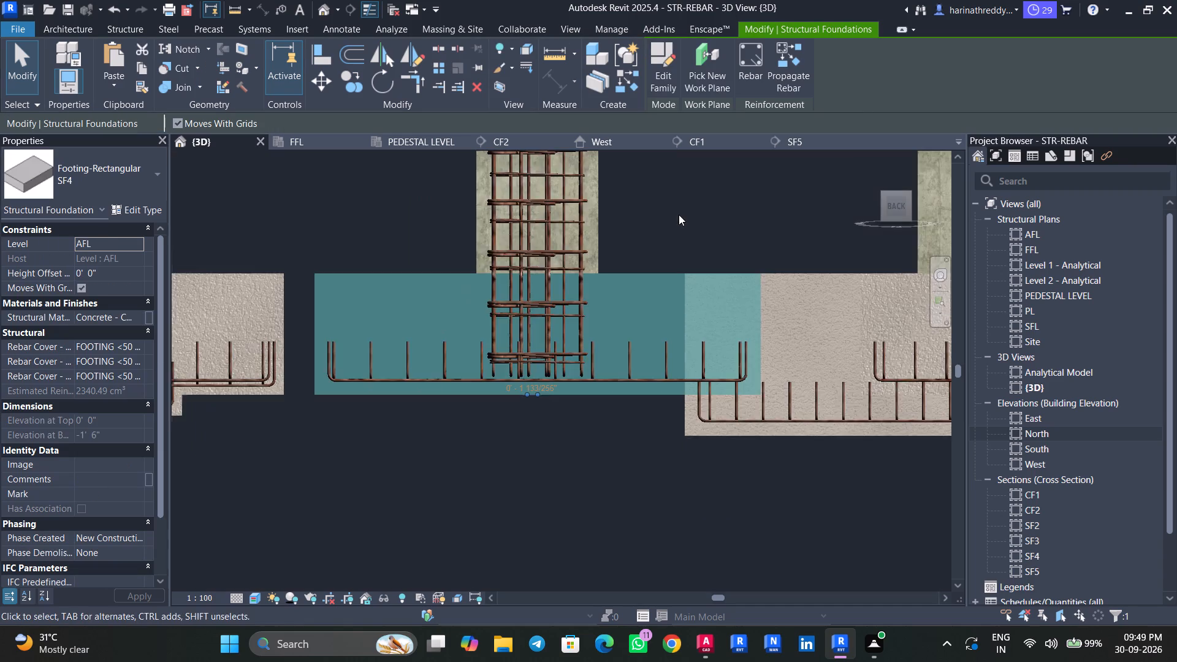
pyautogui.keyDown('shift'); pyautogui.moveTo(679, 215); pyautogui.dragTo(387, 409, button='middle'); pyautogui.keyUp('shift')
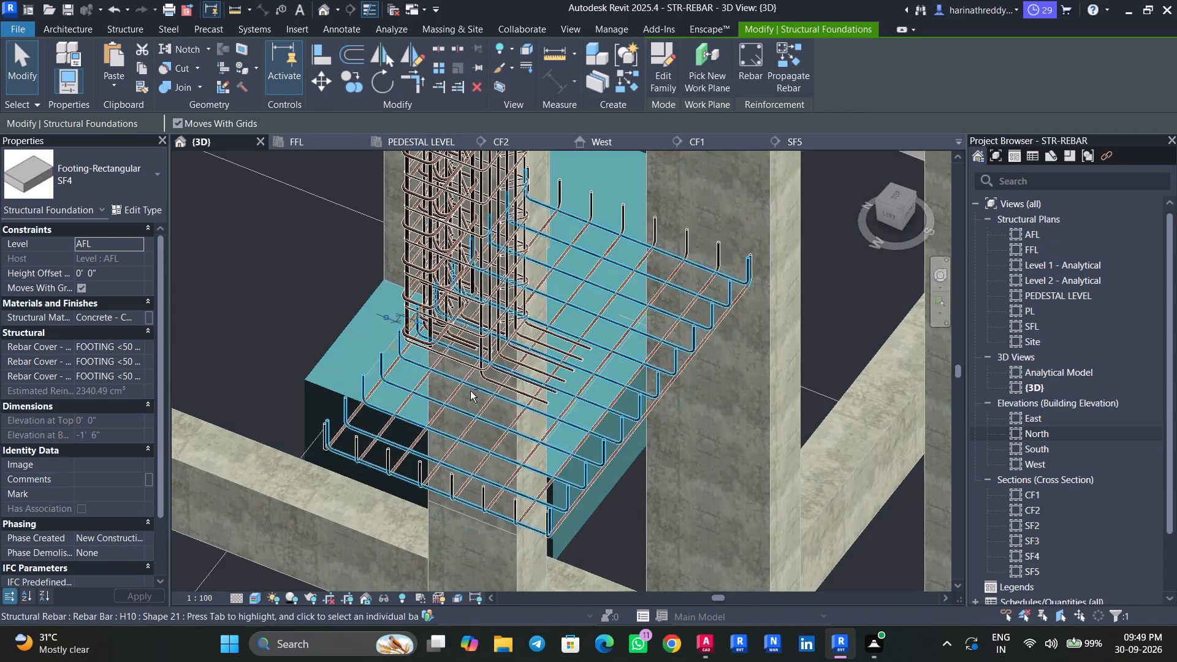
pyautogui.keyDown('shift'); pyautogui.moveTo(430, 394); pyautogui.dragTo(571, 392, button='middle'); pyautogui.keyUp('shift')
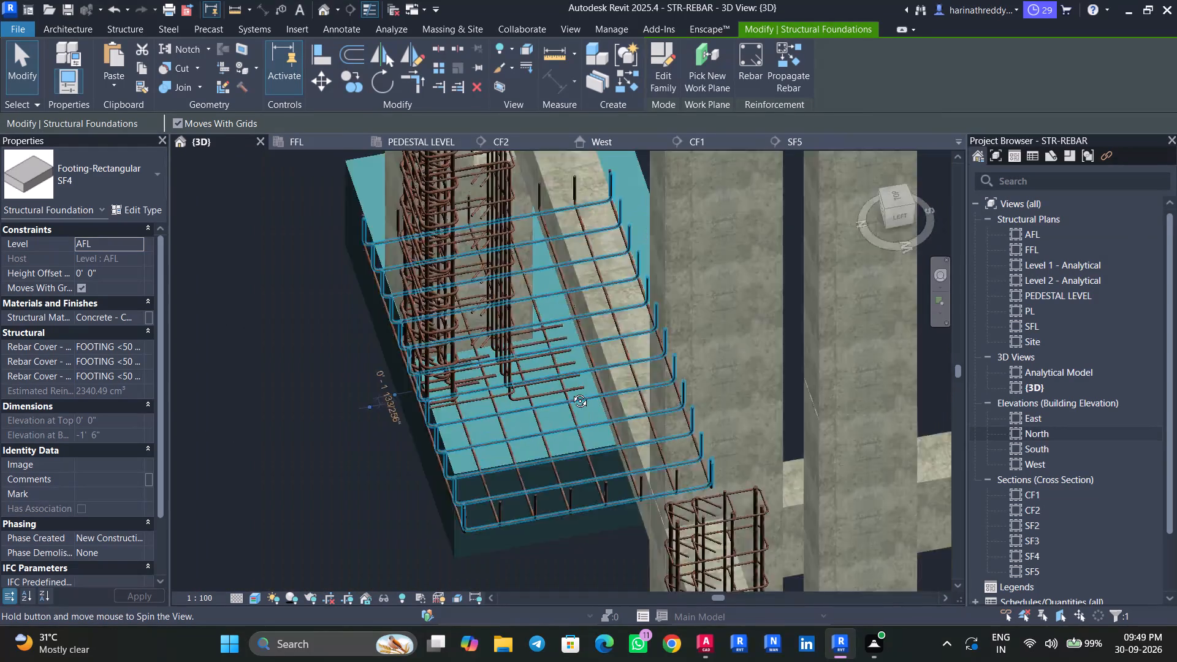
pyautogui.keyDown('shift'); pyautogui.moveTo(571, 392); pyautogui.dragTo(813, 366, button='middle'); pyautogui.keyUp('shift')
pyautogui.scroll(10, 592, 375)
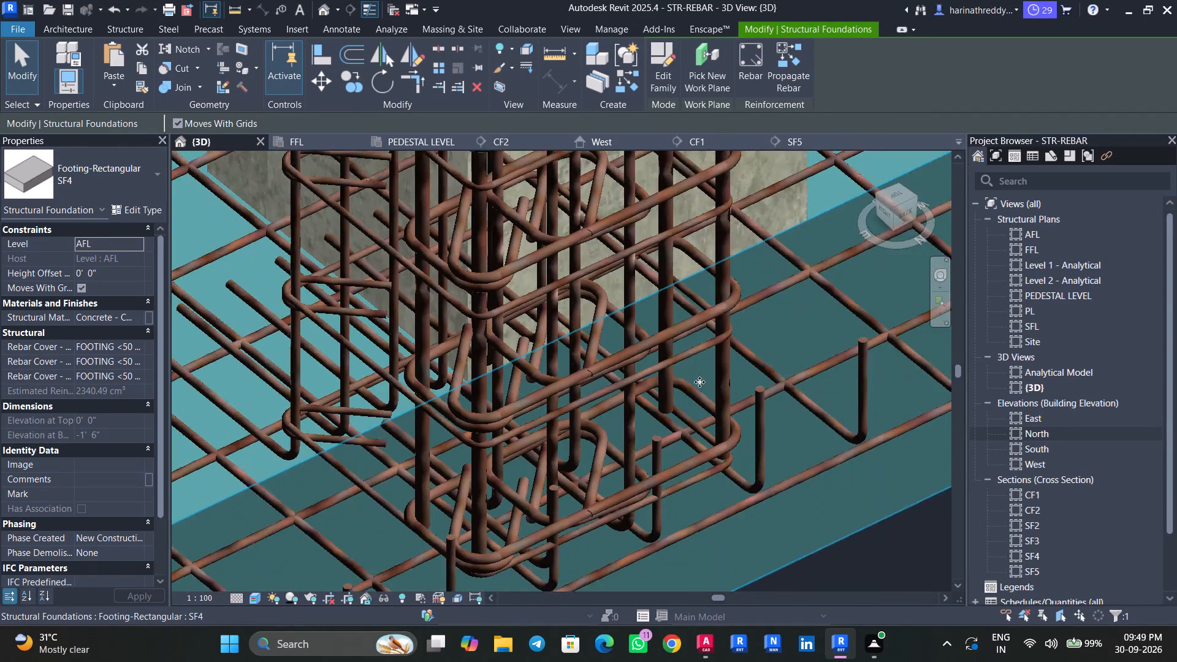
pyautogui.scroll(-7, 624, 390)
pyautogui.press('Escape')
pyautogui.press('Escape')
pyautogui.press('Escape')
pyautogui.scroll(-3, 772, 408)
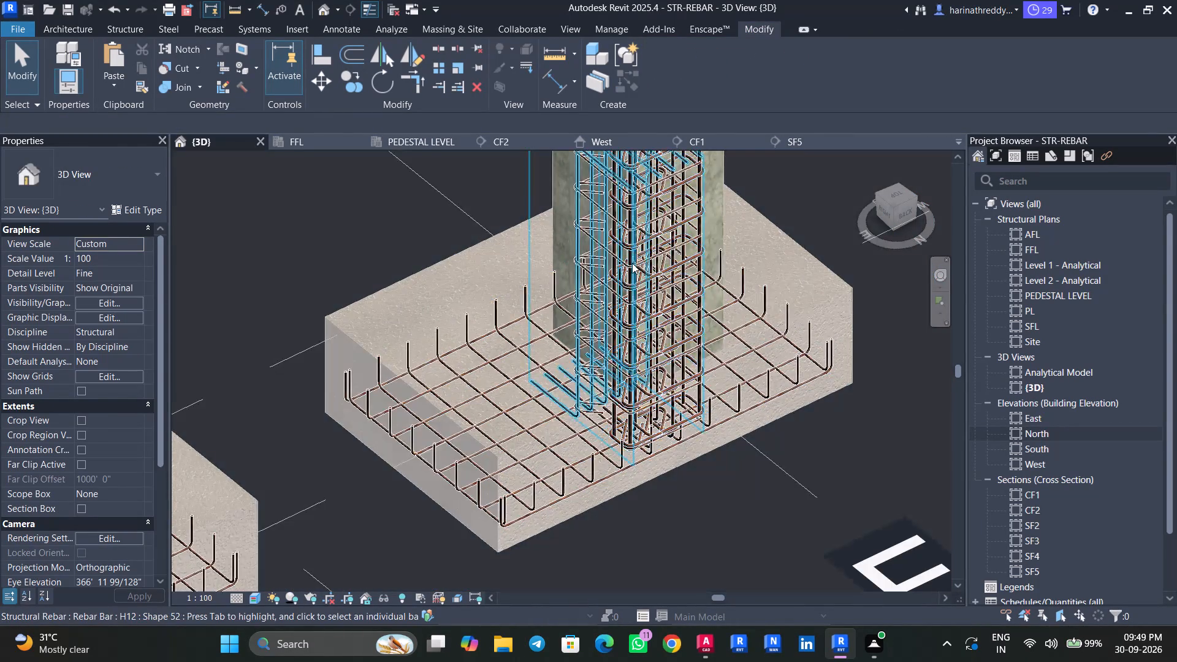
# Select the two-bar H16 vertical set in the column on grid F, above footing SF4.
pyautogui.scroll(4, 632, 263)
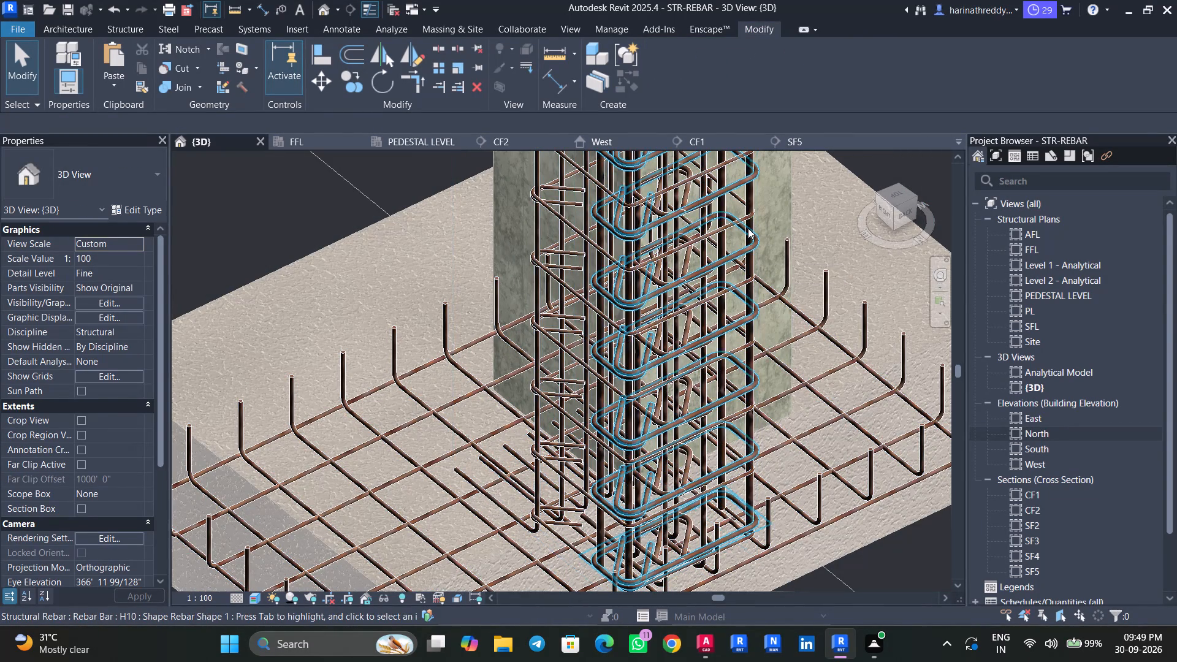
pyautogui.click(747, 229)
pyautogui.scroll(-11, 747, 232)
pyautogui.keyDown('shift'); pyautogui.moveTo(779, 323); pyautogui.dragTo(595, 330, button='middle'); pyautogui.keyUp('shift')
pyautogui.scroll(-1, 783, 287)
pyautogui.scroll(6, 783, 287)
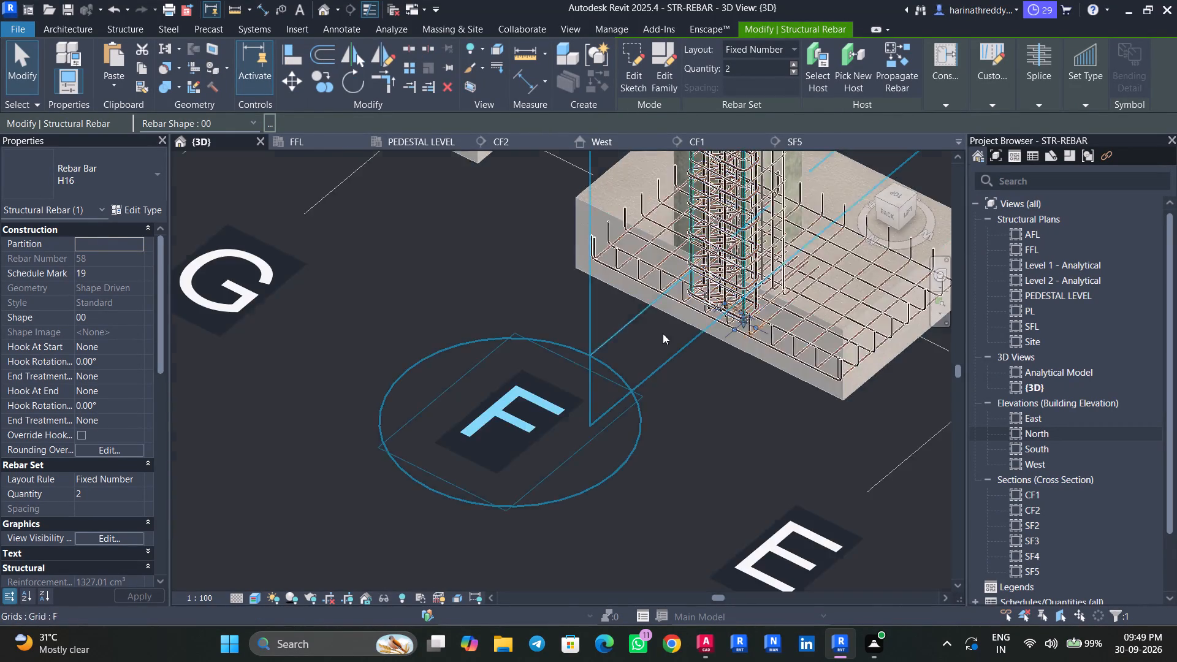
pyautogui.scroll(5, 744, 314)
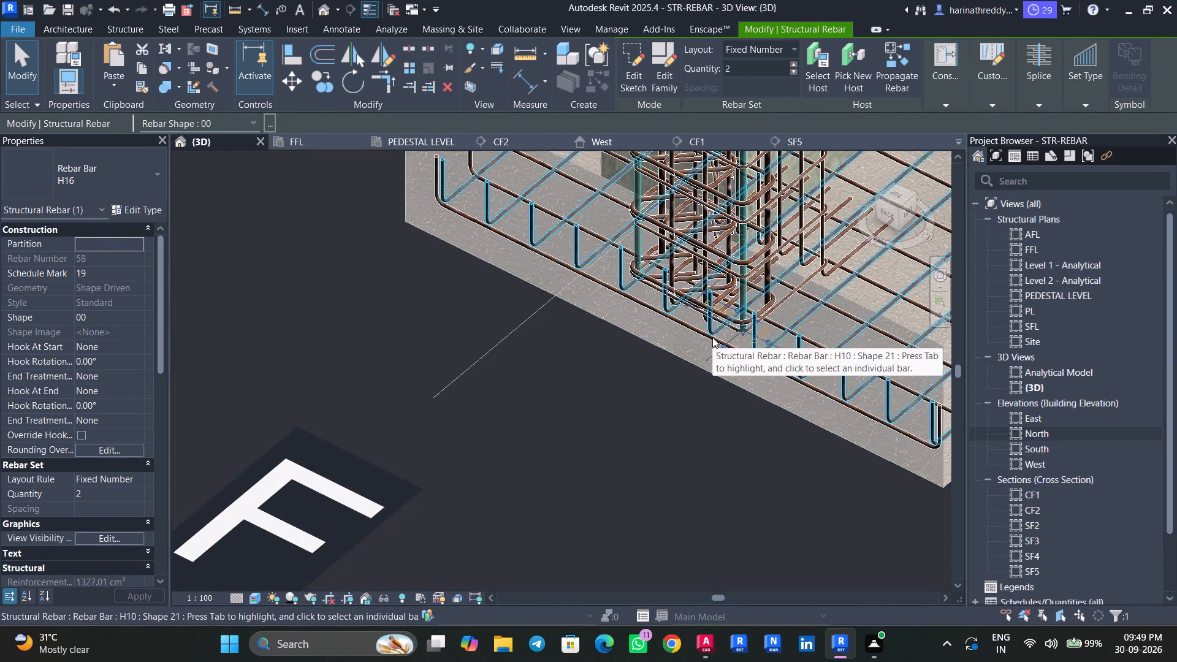
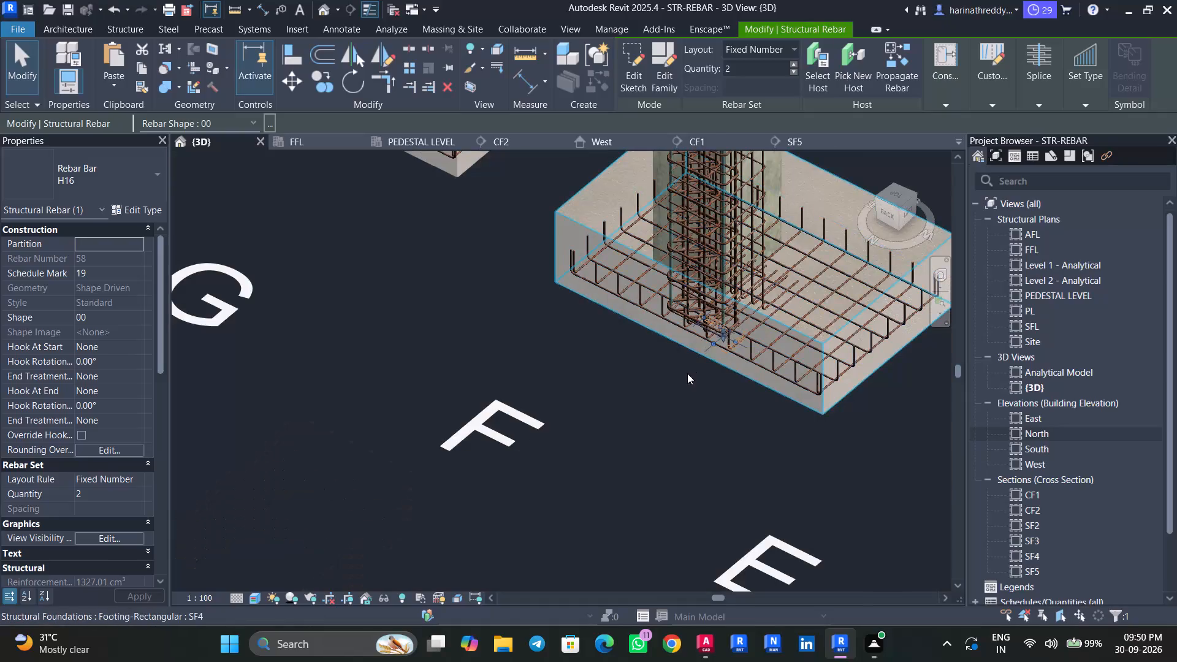
# Open the sketch of the straight two-bar H16 vertical set in the column above footing SF4 for editing.
pyautogui.press('Escape')
pyautogui.press('Escape')
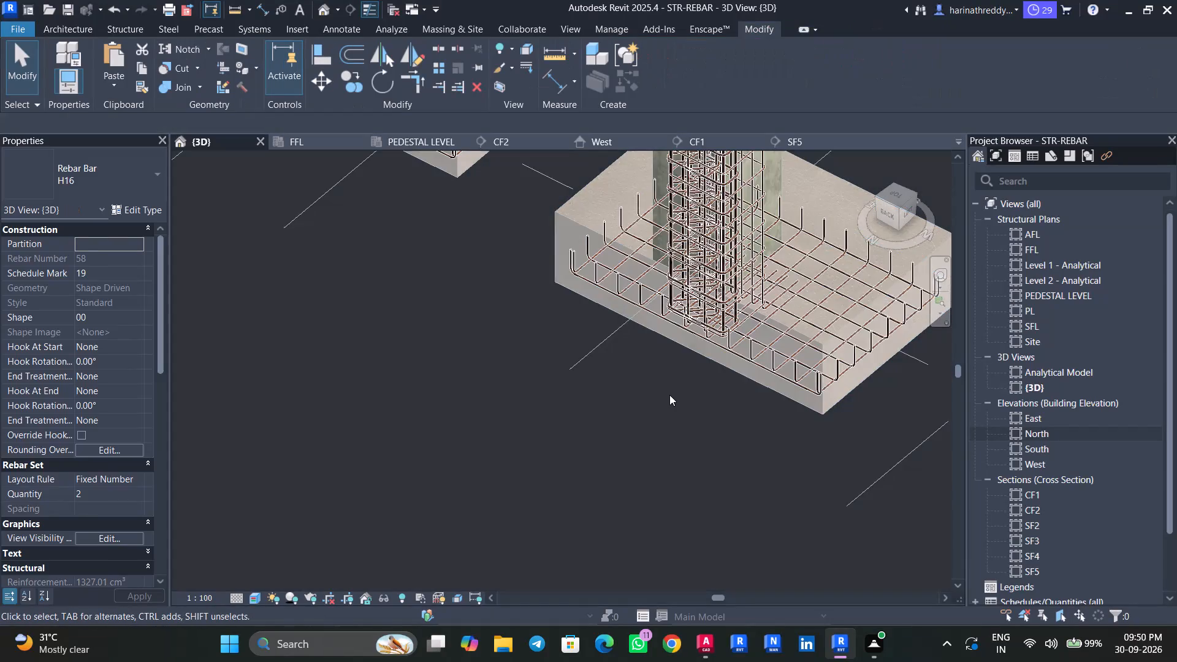
pyautogui.keyDown('shift'); pyautogui.moveTo(658, 392); pyautogui.dragTo(581, 381, button='middle'); pyautogui.keyUp('shift')
pyautogui.keyDown('shift'); pyautogui.moveTo(656, 389); pyautogui.dragTo(579, 371, button='middle'); pyautogui.keyUp('shift')
pyautogui.scroll(2, 739, 319)
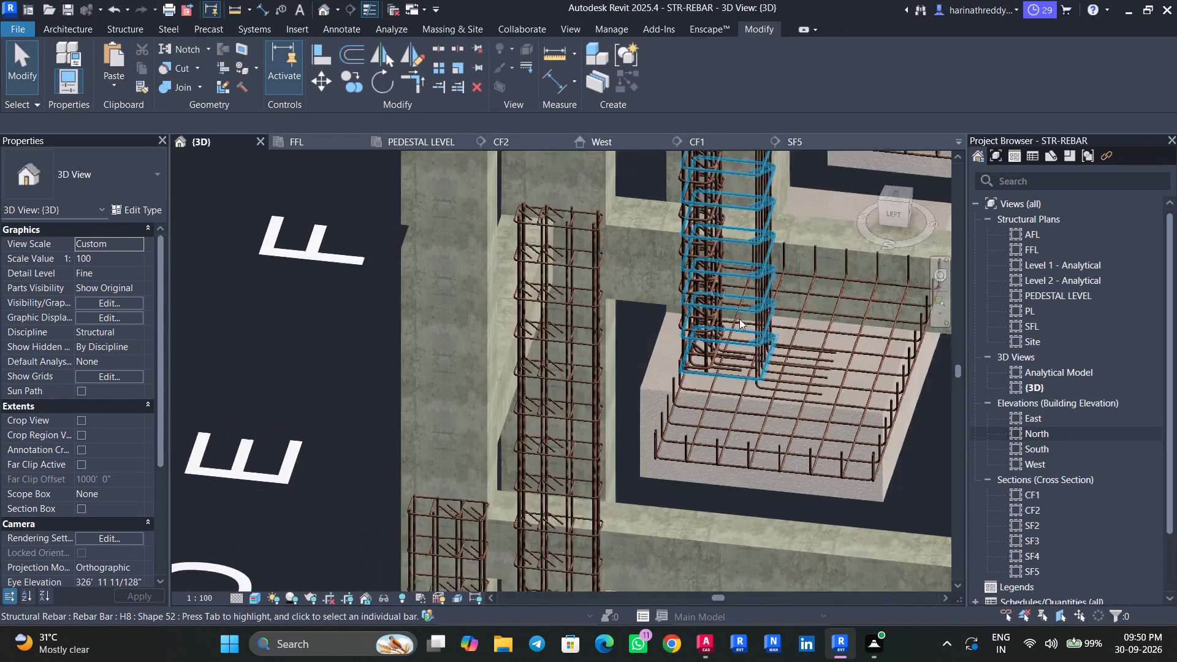
pyautogui.scroll(5, 739, 319)
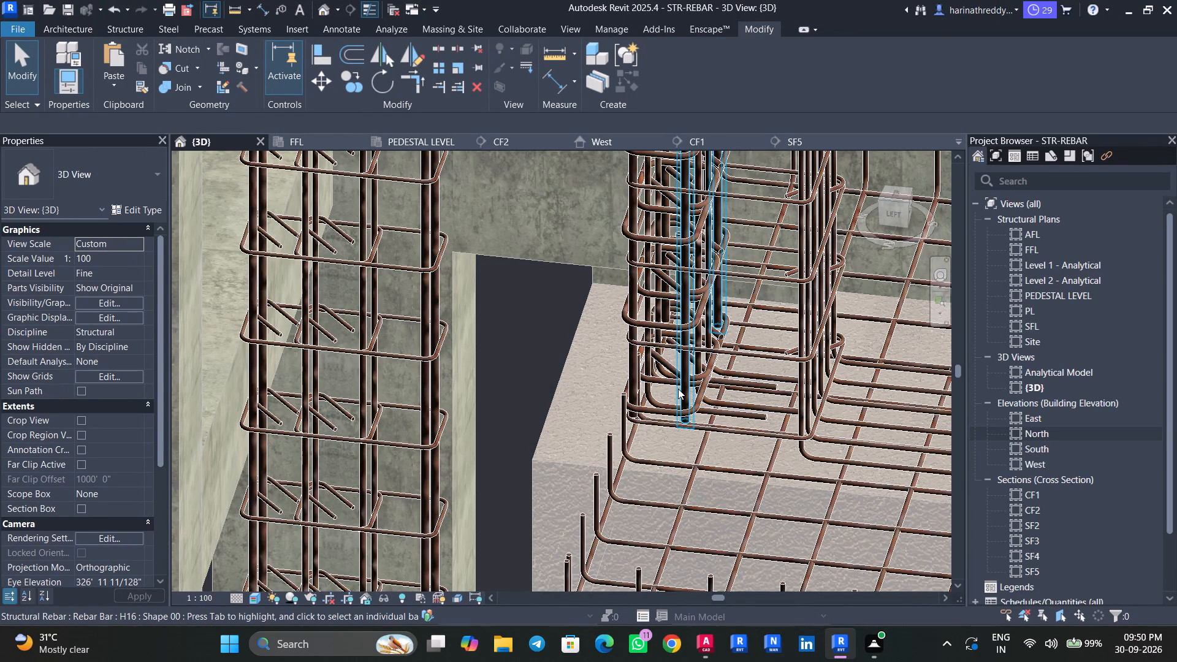
pyautogui.click(678, 389)
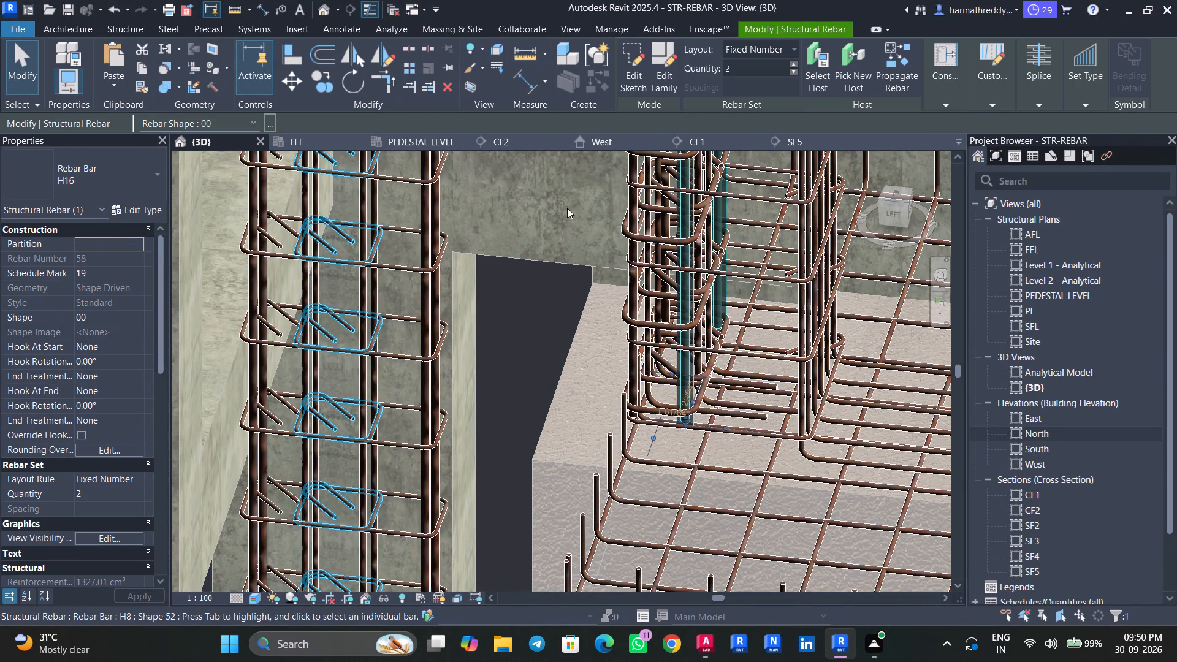
pyautogui.click(634, 86)
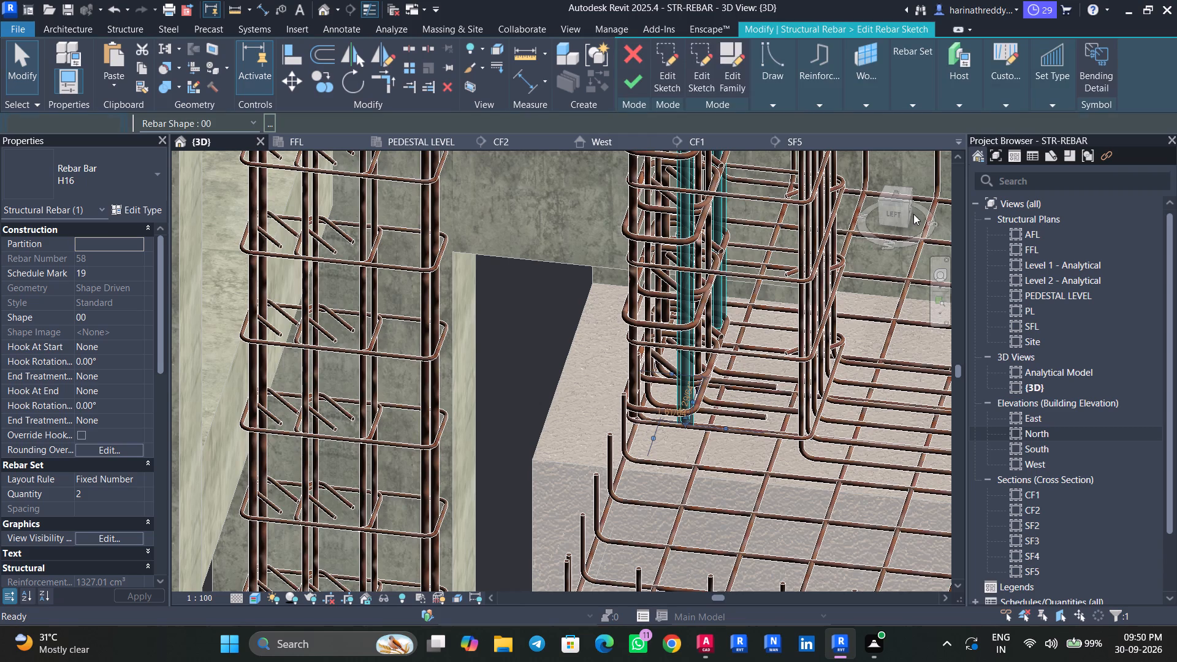
# Start a sketch line with the 3D view facing the Front, and switch the view to the Hidden Line visual style.
pyautogui.click(910, 206)
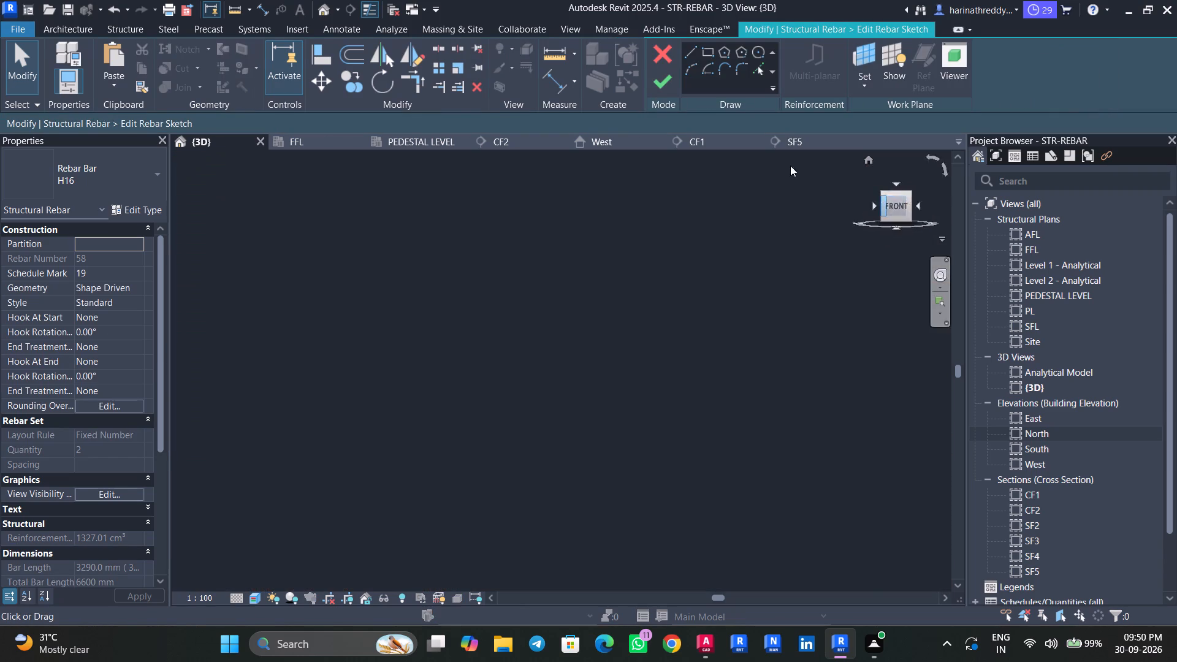
pyautogui.click(688, 56)
pyautogui.scroll(5, 720, 371)
pyautogui.scroll(-1, 723, 393)
pyautogui.scroll(4, 724, 397)
pyautogui.scroll(-1, 741, 390)
pyautogui.scroll(4, 741, 389)
pyautogui.scroll(-1, 736, 375)
pyautogui.scroll(3, 736, 375)
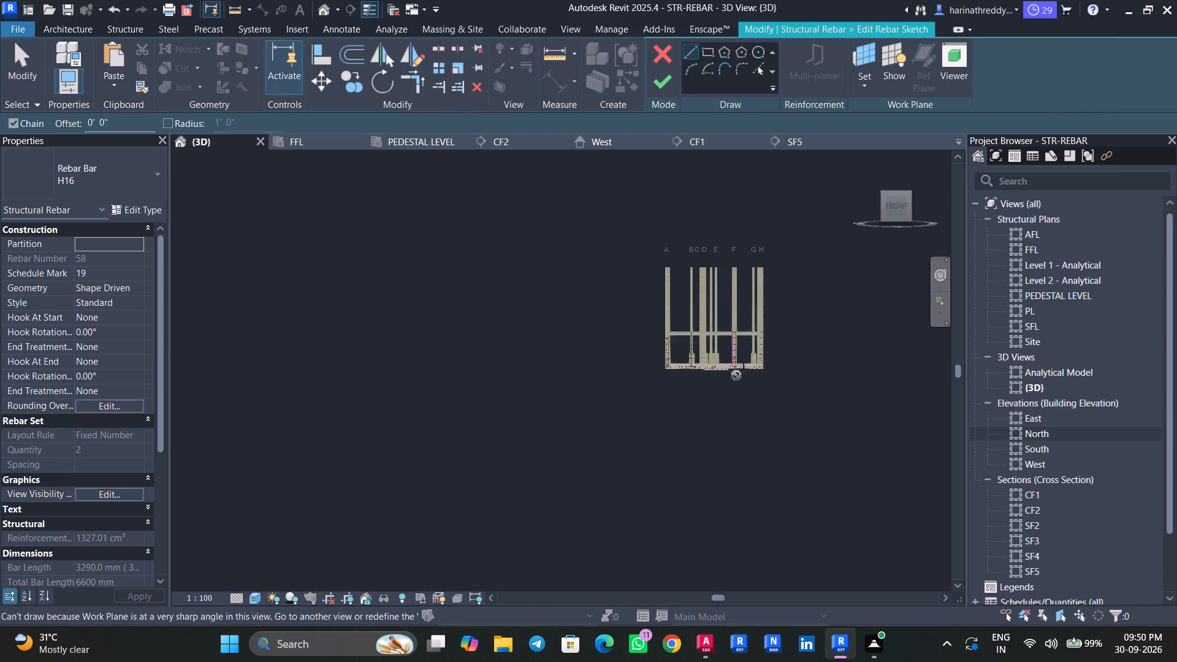
pyautogui.scroll(20, 736, 375)
pyautogui.scroll(1, 736, 375)
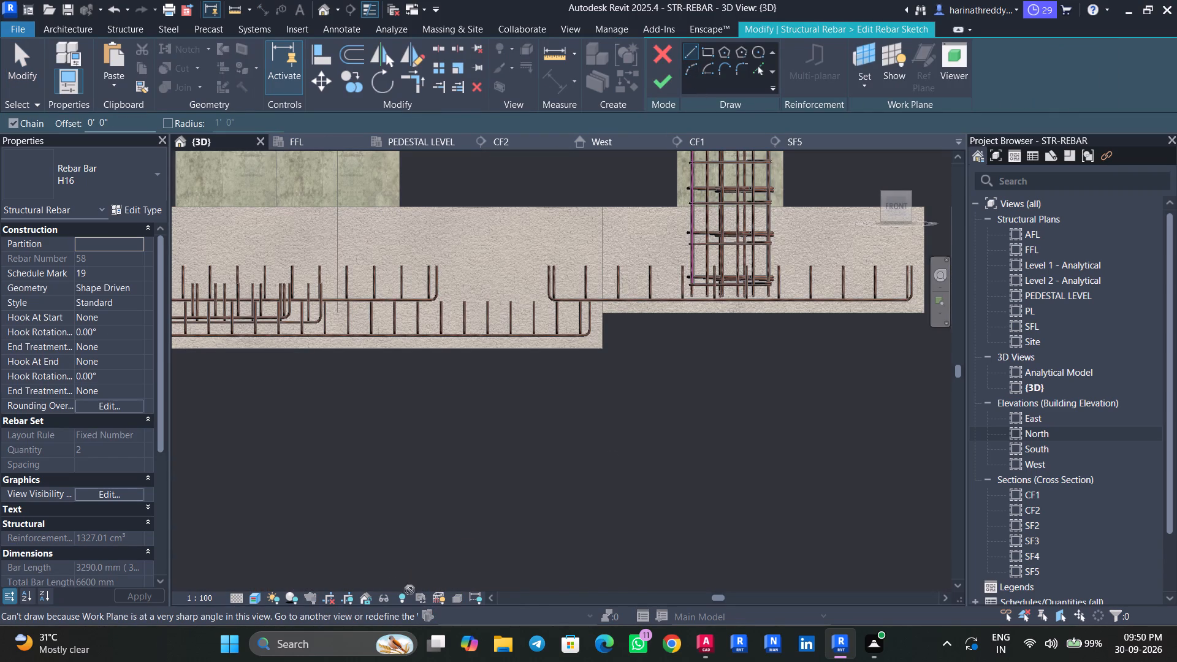
pyautogui.click(251, 596)
pyautogui.click(295, 517)
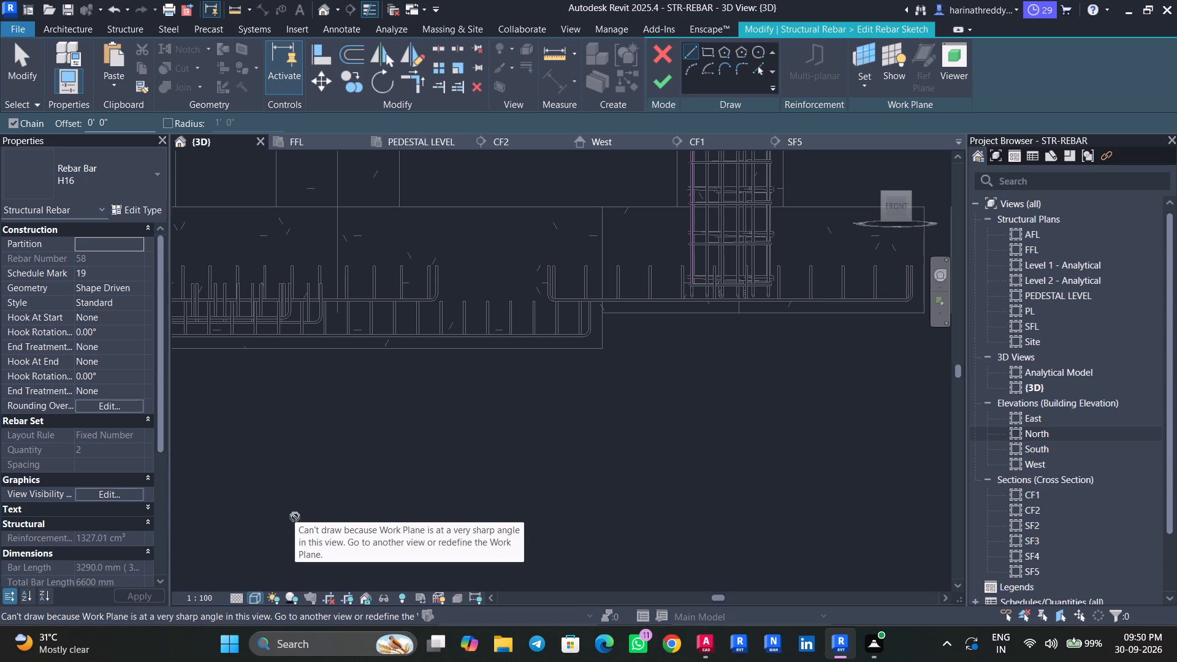
# With the view facing Left, draw an 8" horizontal leg from the H16 bar's lower end and finish the rebar sketch.
pyautogui.scroll(5, 718, 284)
pyautogui.moveTo(690, 307); pyautogui.dragTo(642, 370, button='middle')
pyautogui.scroll(1, 642, 370)
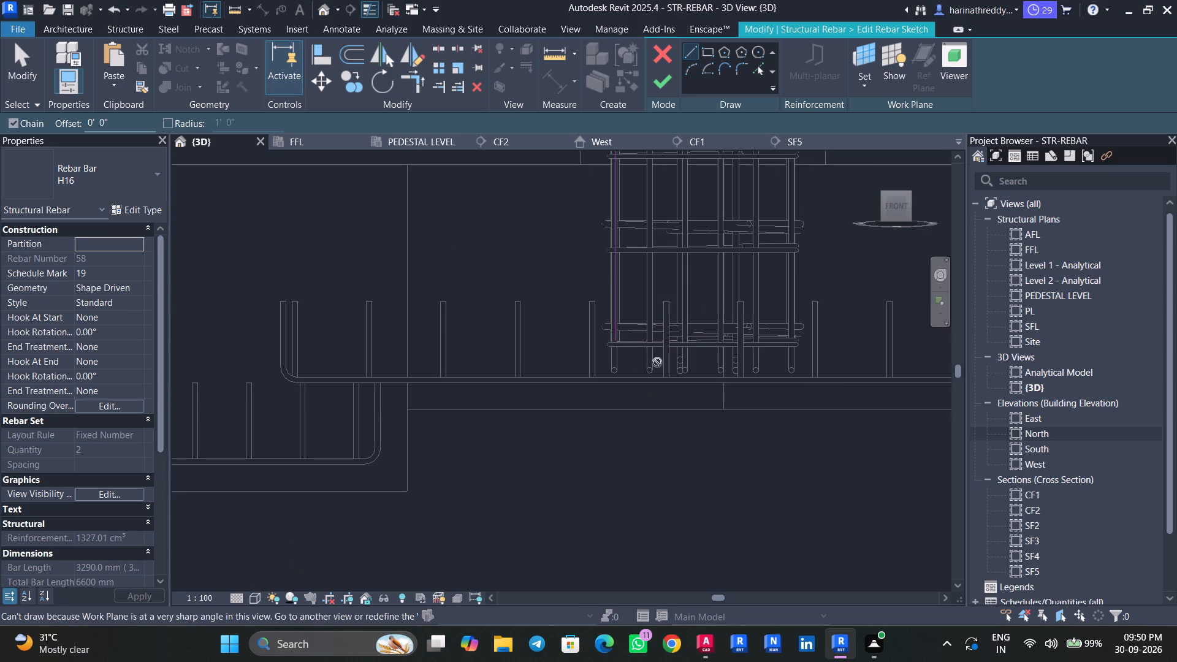
pyautogui.click(872, 211)
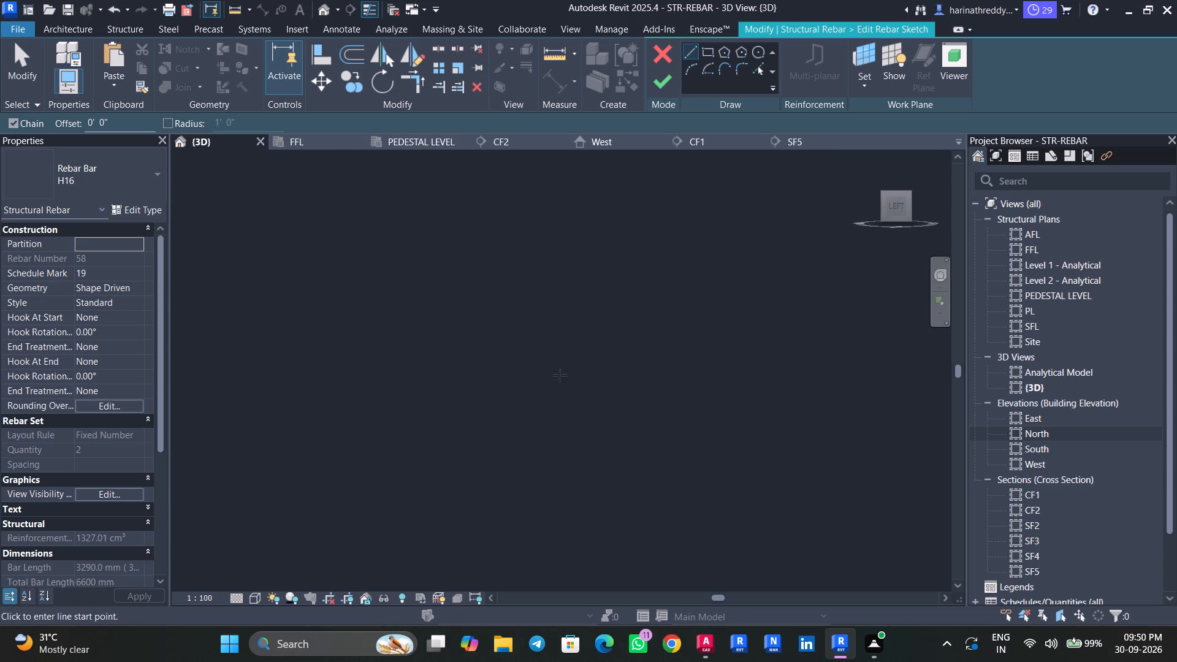
pyautogui.scroll(16, 655, 364)
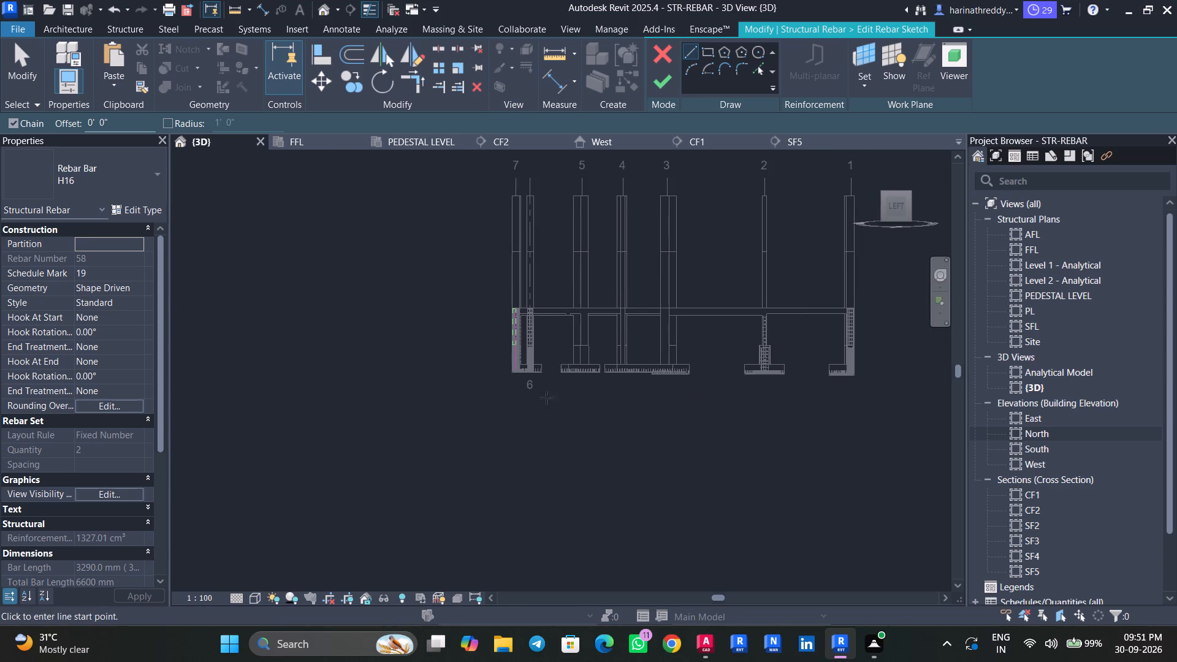
pyautogui.scroll(7, 492, 367)
pyautogui.scroll(-1, 504, 371)
pyautogui.scroll(13, 504, 371)
pyautogui.moveTo(547, 371); pyautogui.dragTo(471, 454, button='middle')
pyautogui.scroll(1, 471, 454)
pyautogui.scroll(6, 569, 462)
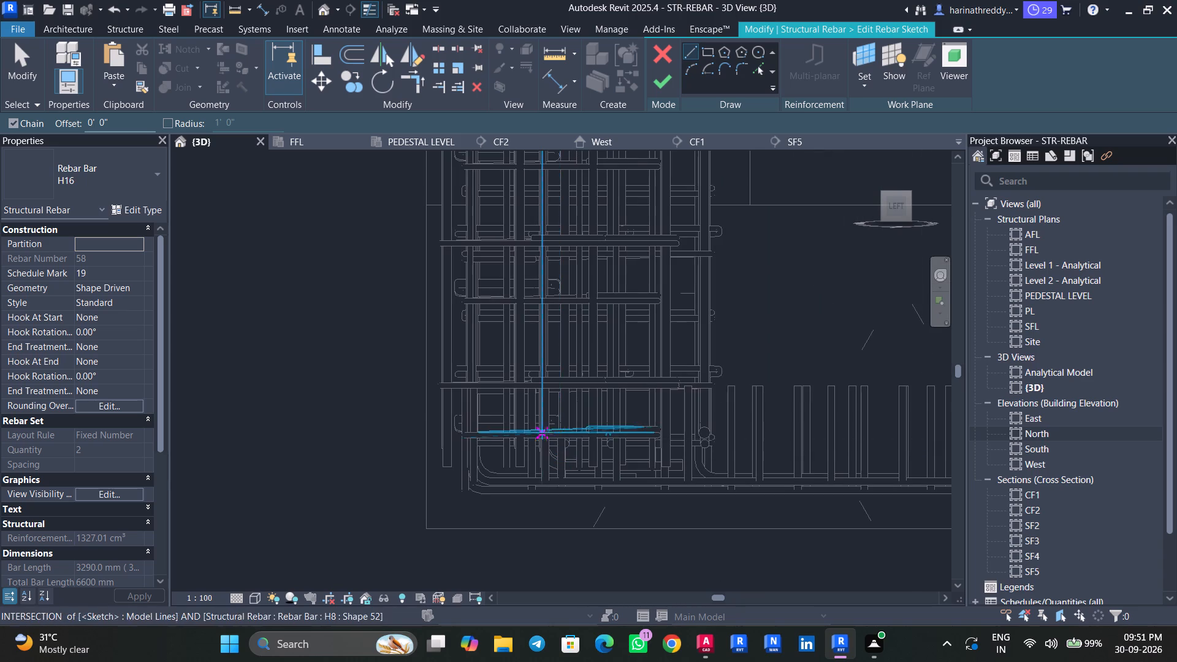
pyautogui.scroll(7, 547, 431)
pyautogui.scroll(2, 611, 442)
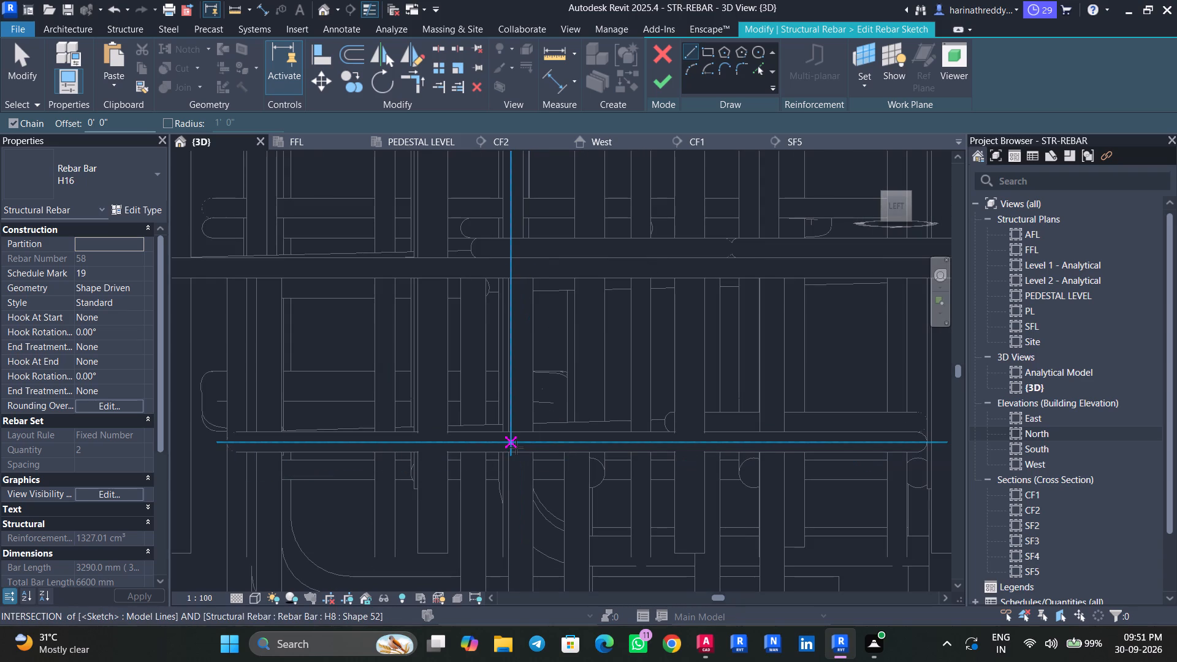
pyautogui.scroll(7, 512, 446)
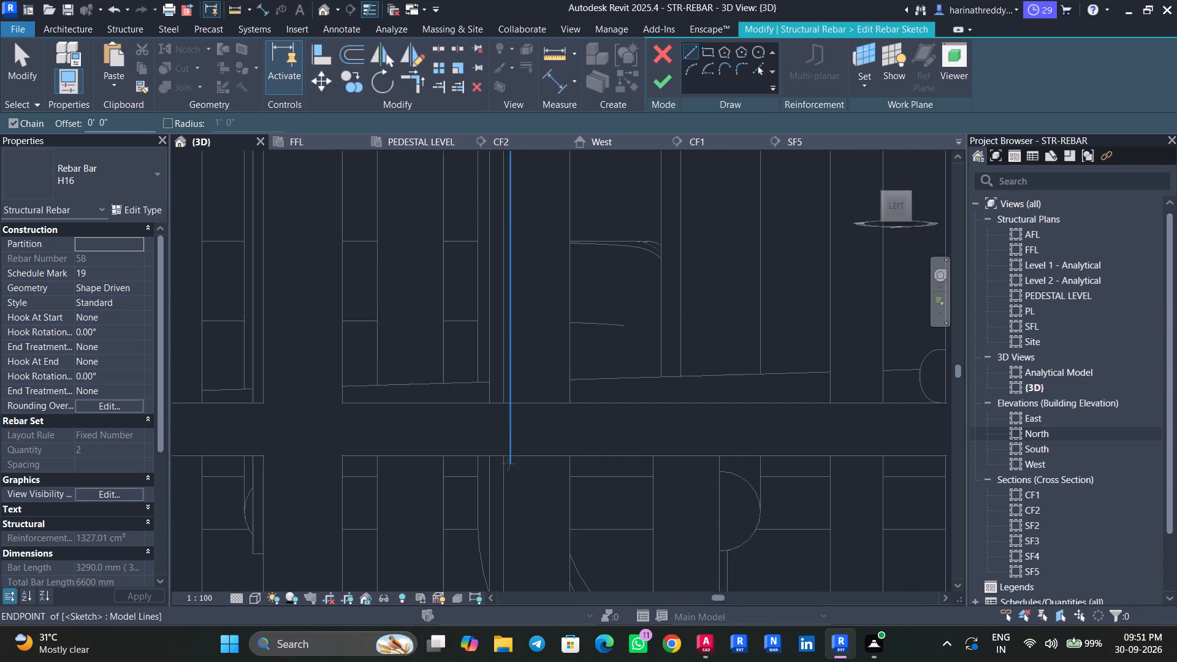
pyautogui.click(509, 462)
pyautogui.scroll(-3, 640, 462)
pyautogui.scroll(1, 640, 462)
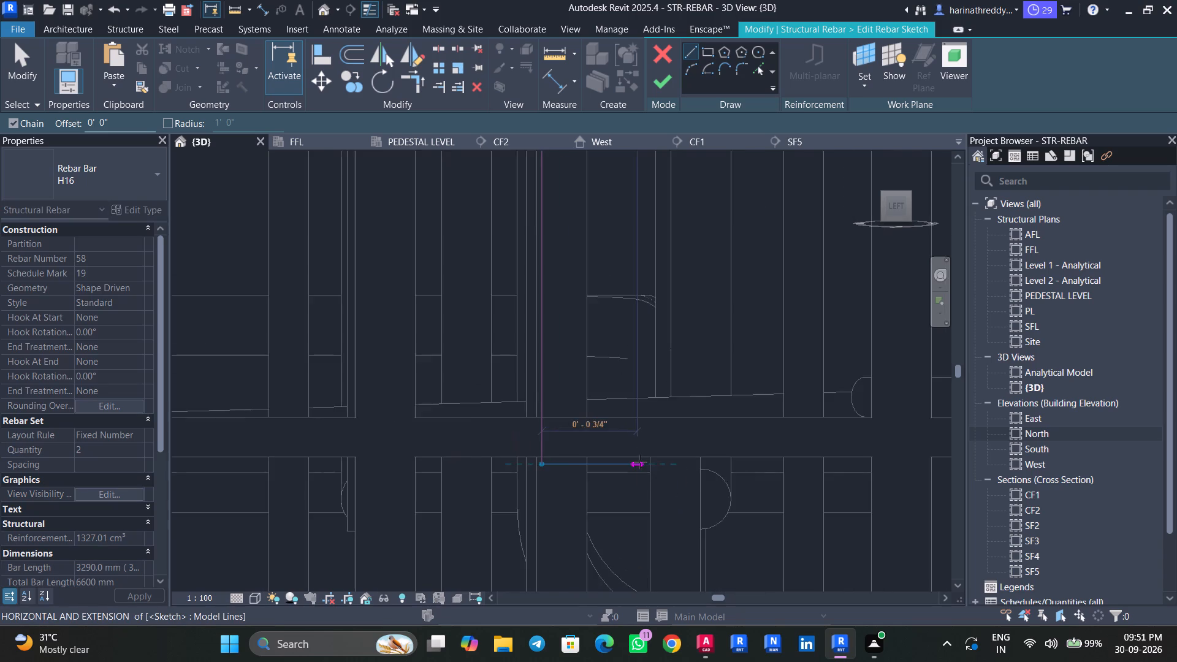
pyautogui.scroll(-3, 640, 462)
pyautogui.middleClick(640, 462)
pyautogui.scroll(-6, 640, 462)
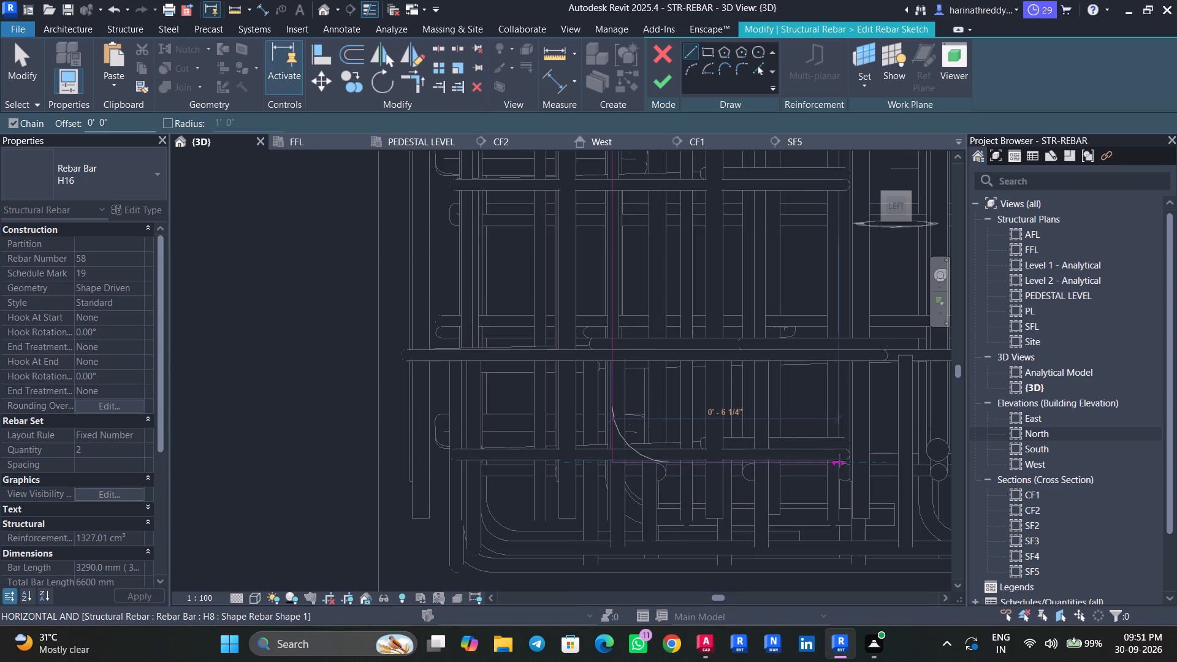
pyautogui.scroll(2, 853, 460)
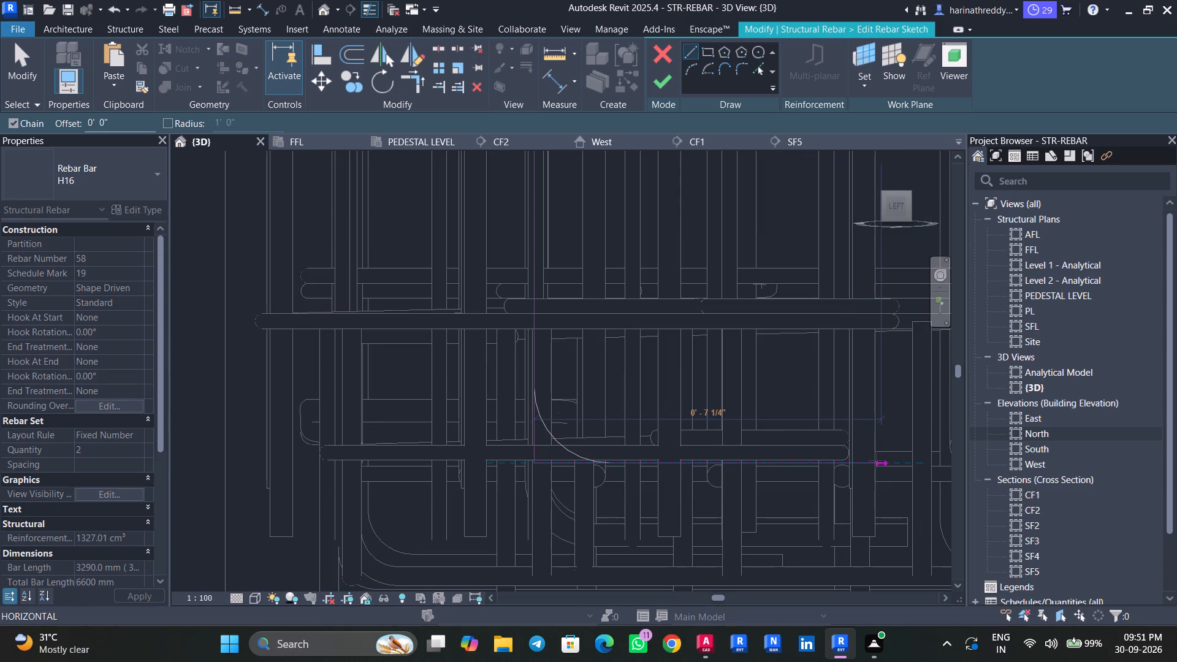
pyautogui.scroll(-3, 875, 461)
pyautogui.moveTo(873, 460); pyautogui.dragTo(761, 481, button='middle')
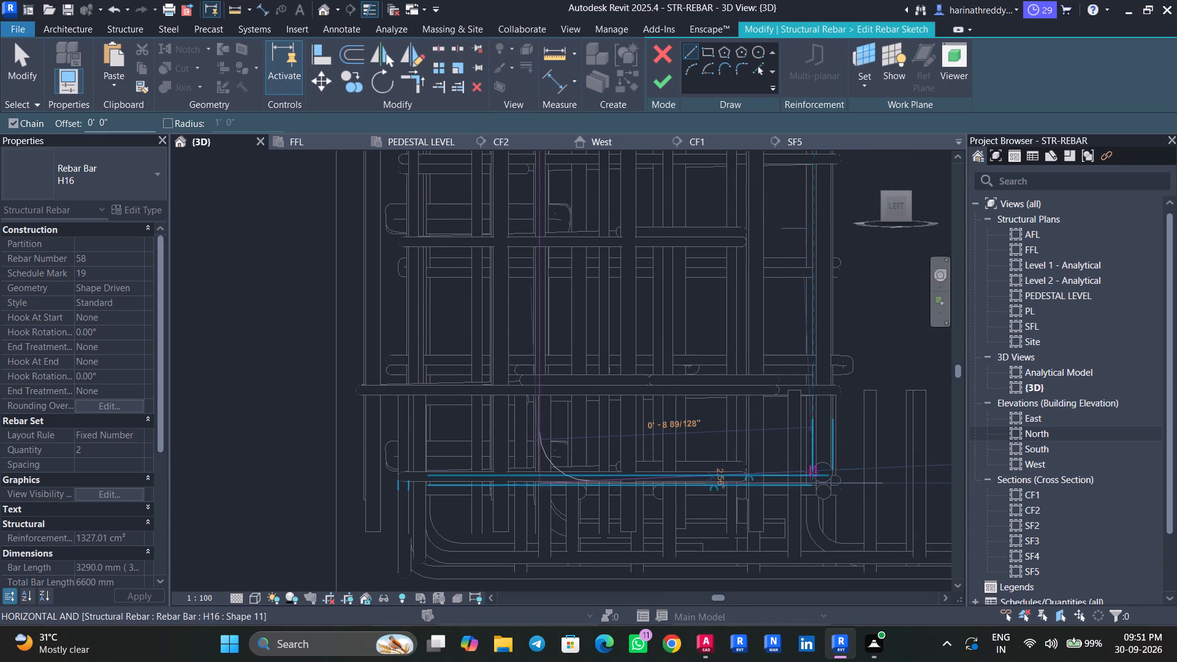
pyautogui.scroll(3, 818, 488)
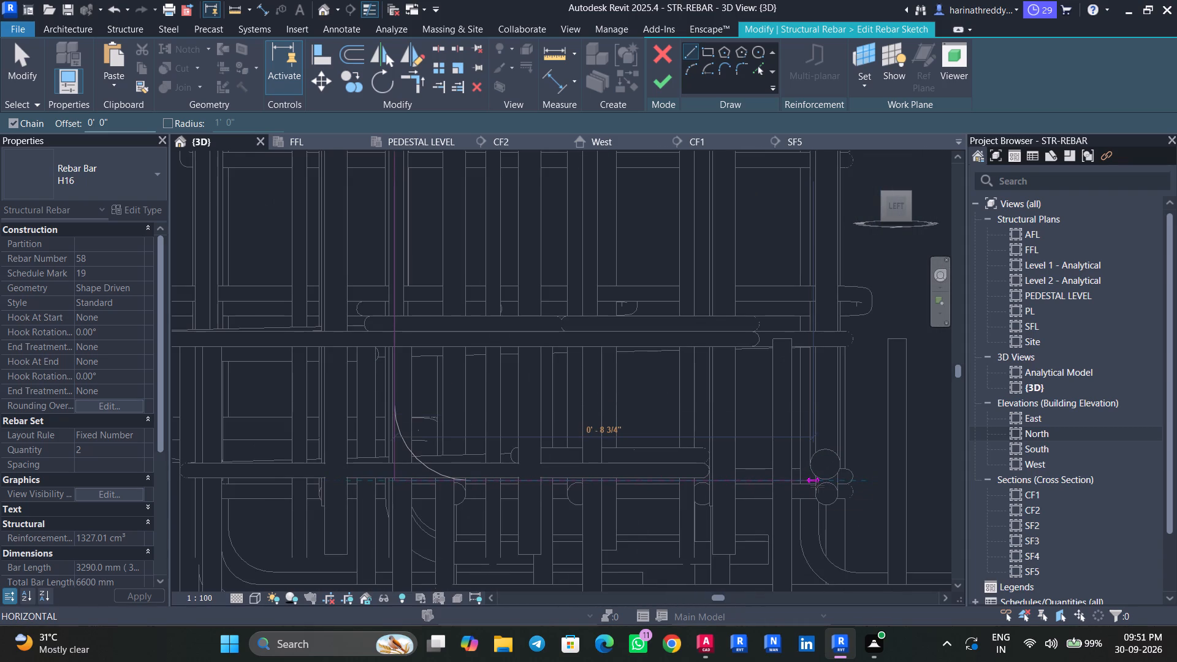
pyautogui.scroll(-2, 817, 486)
pyautogui.scroll(1, 817, 486)
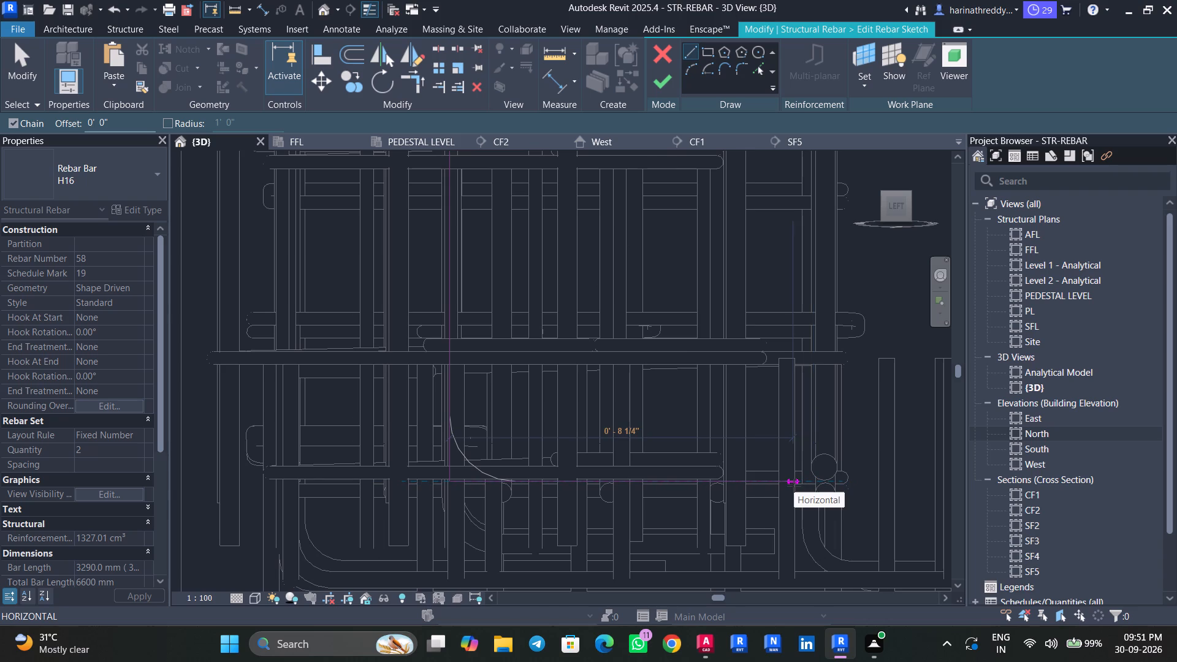
pyautogui.write('8"')
pyautogui.press('Return')
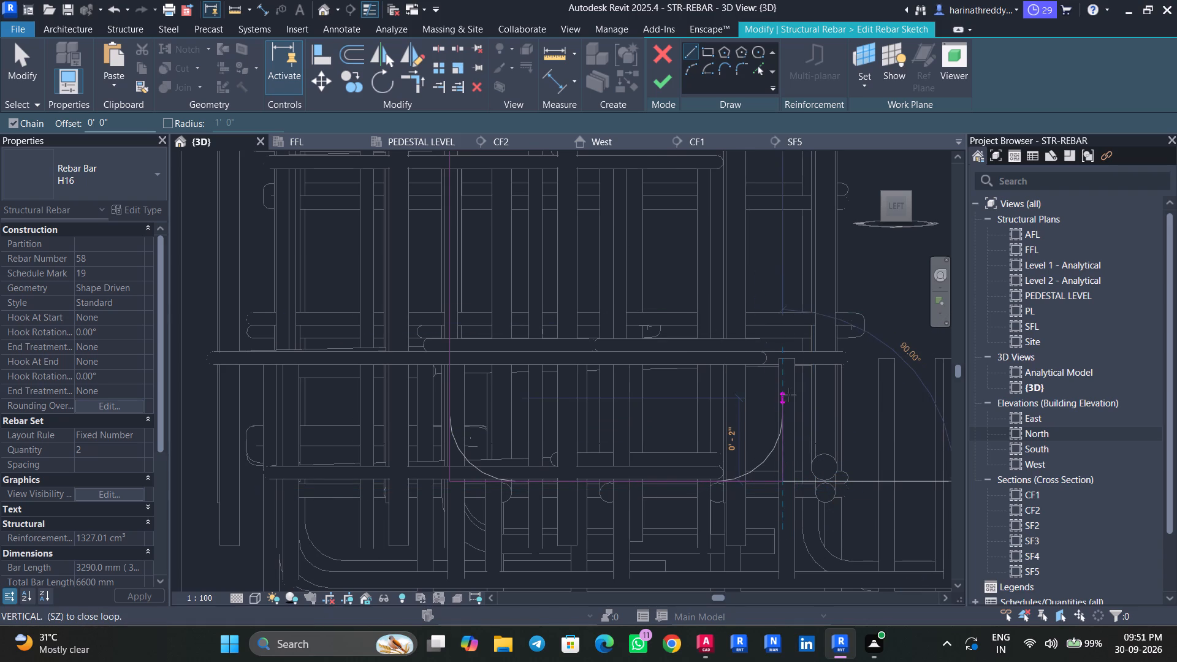
pyautogui.press('Escape')
pyautogui.press('Escape')
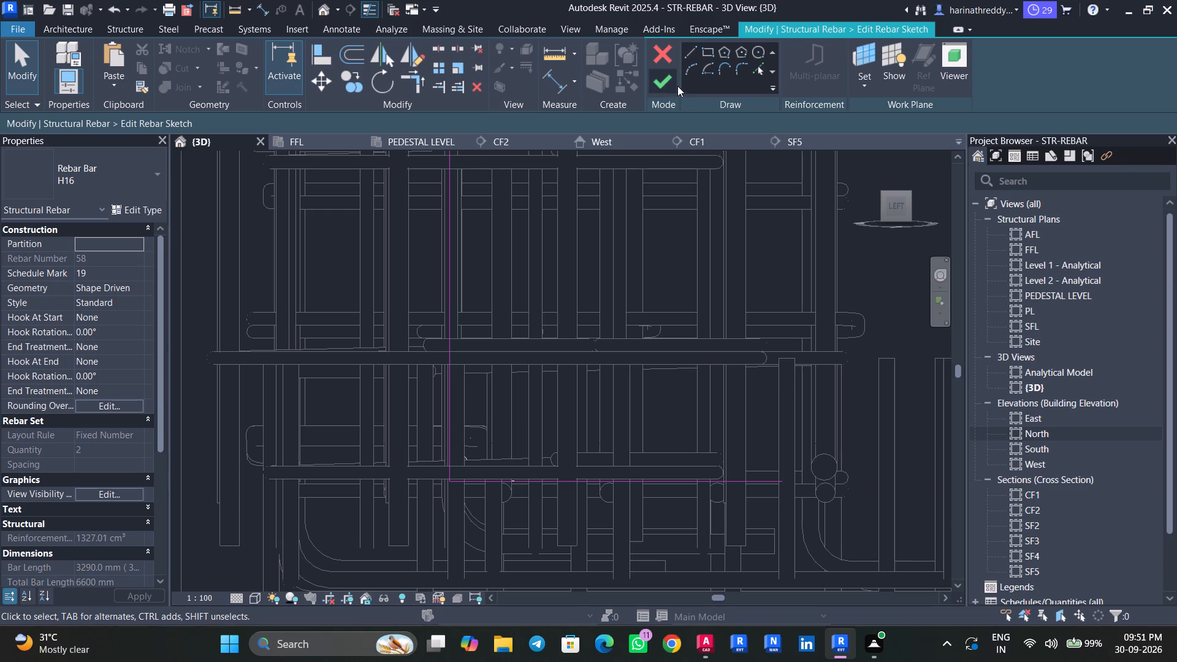
pyautogui.click(654, 88)
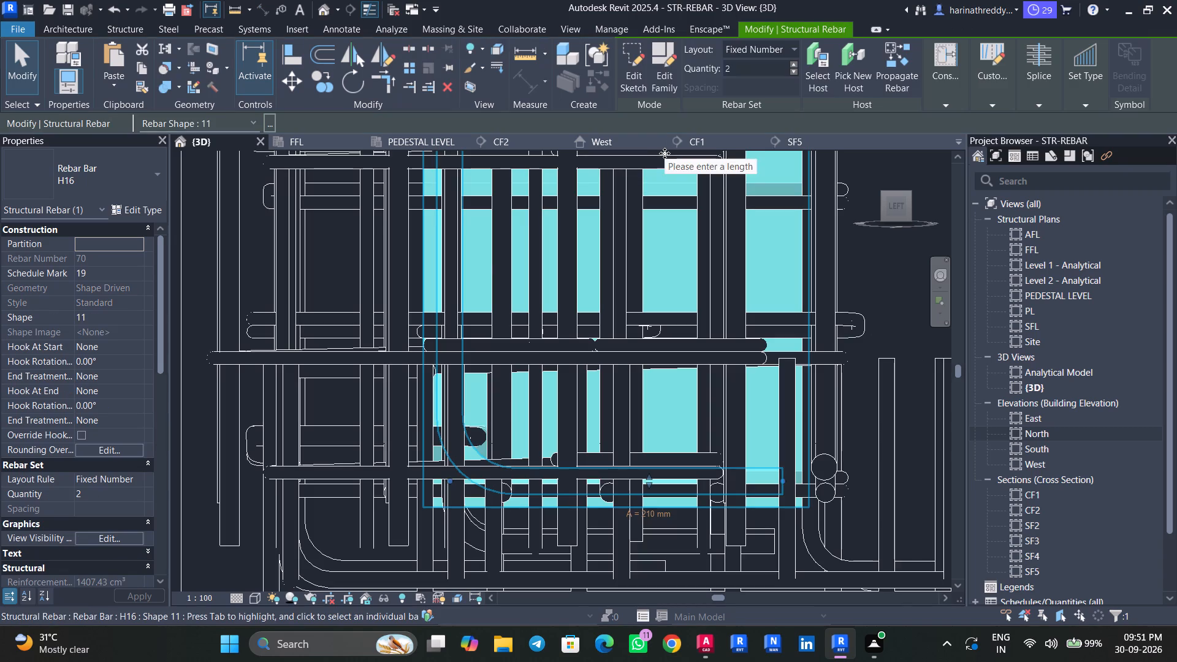
pyautogui.scroll(-6, 498, 253)
pyautogui.press('Escape')
pyautogui.press('Escape')
pyautogui.press('Escape')
# Examine the column bars and their lower ends inside the footing from oblique 3D views.
pyautogui.keyDown('shift'); pyautogui.moveTo(615, 476); pyautogui.dragTo(609, 482, button='middle'); pyautogui.keyUp('shift')
pyautogui.scroll(-8, 617, 441)
pyautogui.moveTo(667, 343); pyautogui.dragTo(490, 530, button='middle')
pyautogui.scroll(-6, 657, 321)
pyautogui.moveTo(663, 309); pyautogui.dragTo(525, 525, button='middle')
pyautogui.scroll(5, 525, 525)
pyautogui.scroll(-1, 733, 447)
pyautogui.scroll(5, 735, 447)
pyautogui.moveTo(820, 434); pyautogui.dragTo(609, 521, button='middle')
pyautogui.scroll(4, 603, 514)
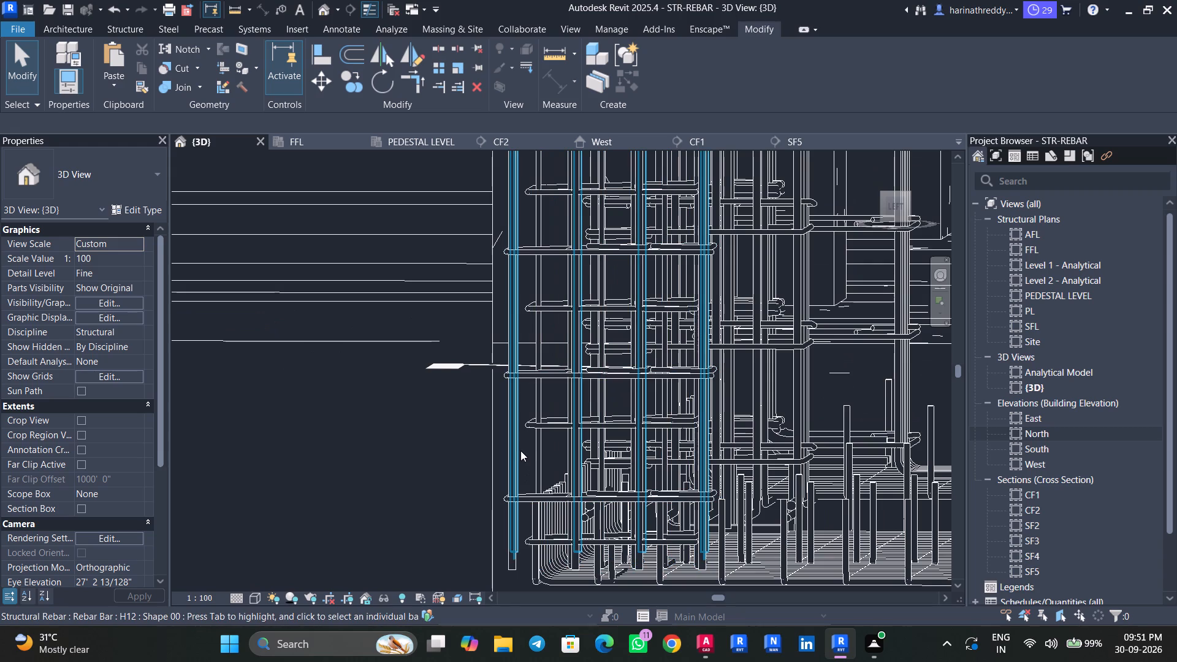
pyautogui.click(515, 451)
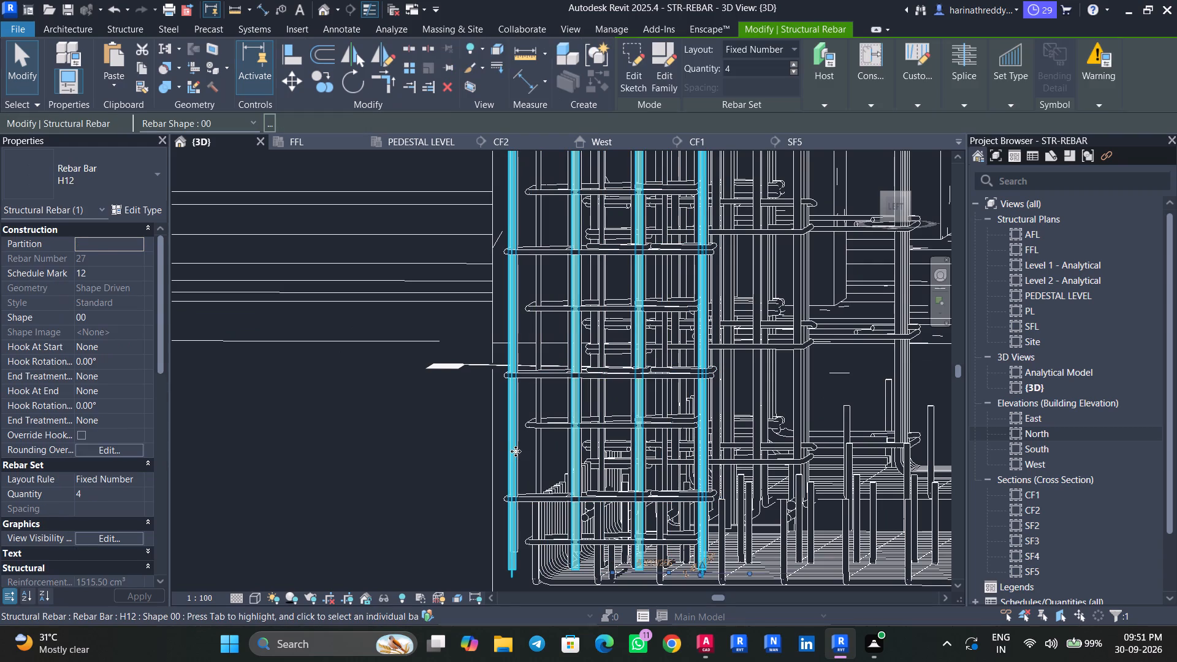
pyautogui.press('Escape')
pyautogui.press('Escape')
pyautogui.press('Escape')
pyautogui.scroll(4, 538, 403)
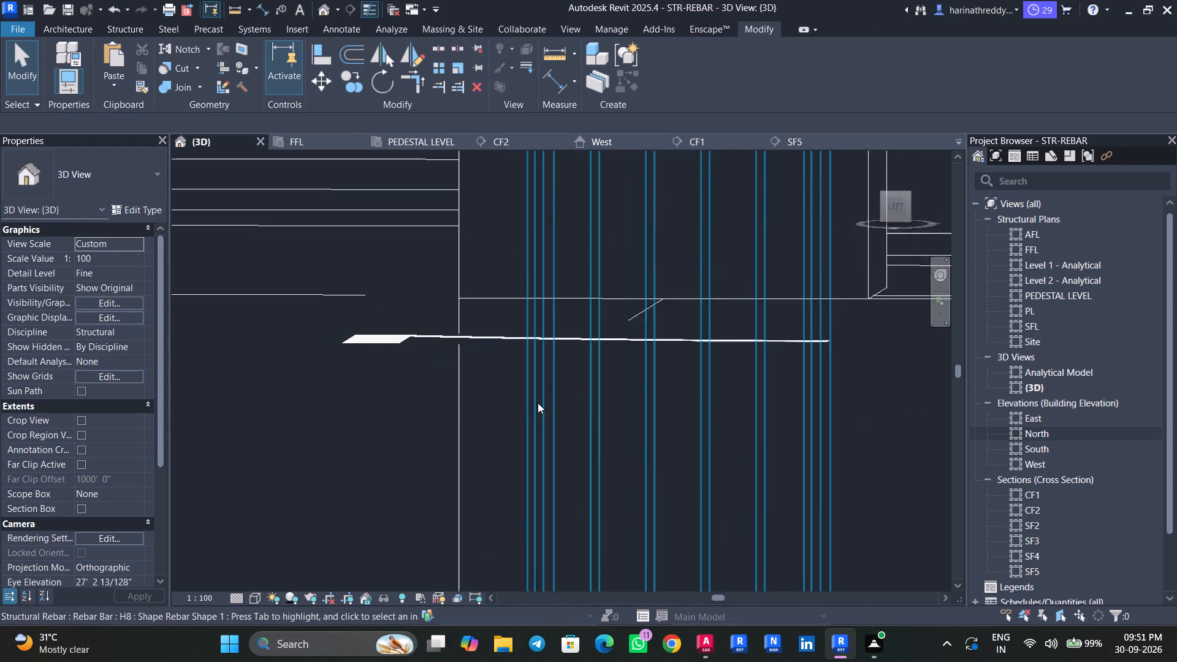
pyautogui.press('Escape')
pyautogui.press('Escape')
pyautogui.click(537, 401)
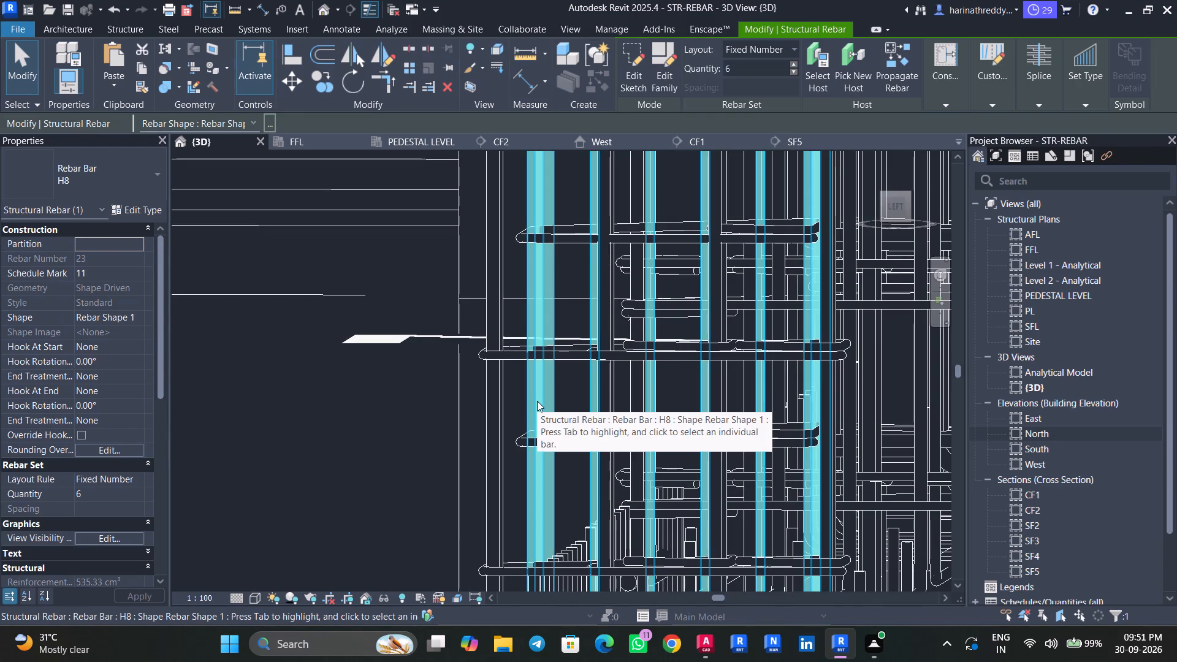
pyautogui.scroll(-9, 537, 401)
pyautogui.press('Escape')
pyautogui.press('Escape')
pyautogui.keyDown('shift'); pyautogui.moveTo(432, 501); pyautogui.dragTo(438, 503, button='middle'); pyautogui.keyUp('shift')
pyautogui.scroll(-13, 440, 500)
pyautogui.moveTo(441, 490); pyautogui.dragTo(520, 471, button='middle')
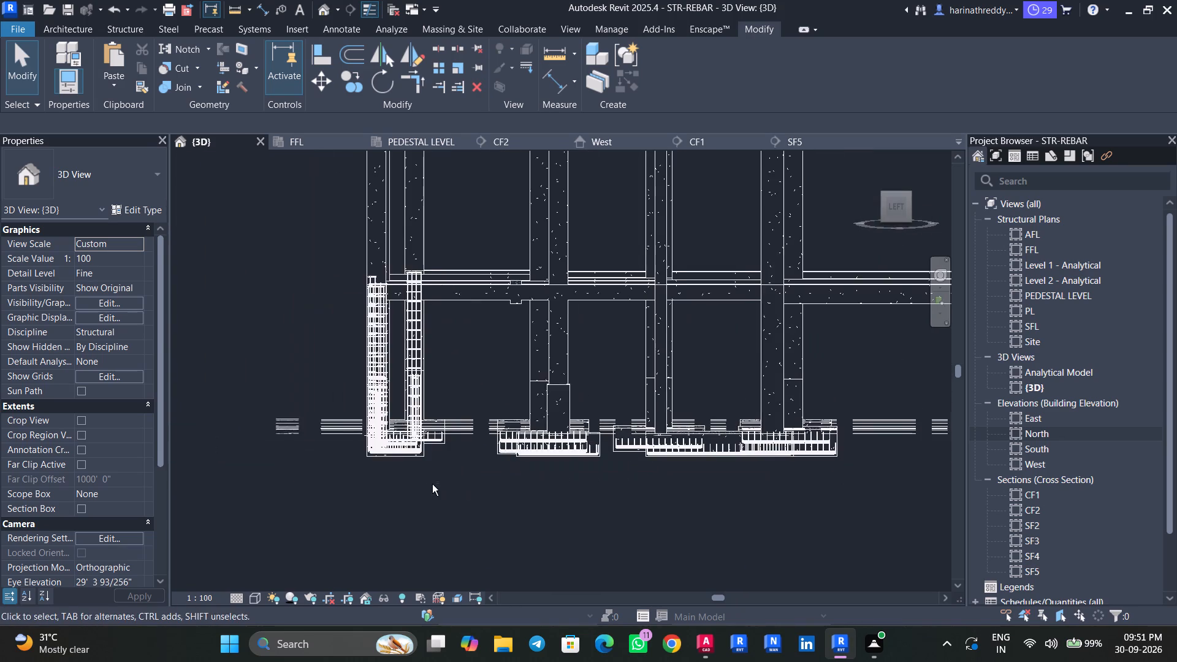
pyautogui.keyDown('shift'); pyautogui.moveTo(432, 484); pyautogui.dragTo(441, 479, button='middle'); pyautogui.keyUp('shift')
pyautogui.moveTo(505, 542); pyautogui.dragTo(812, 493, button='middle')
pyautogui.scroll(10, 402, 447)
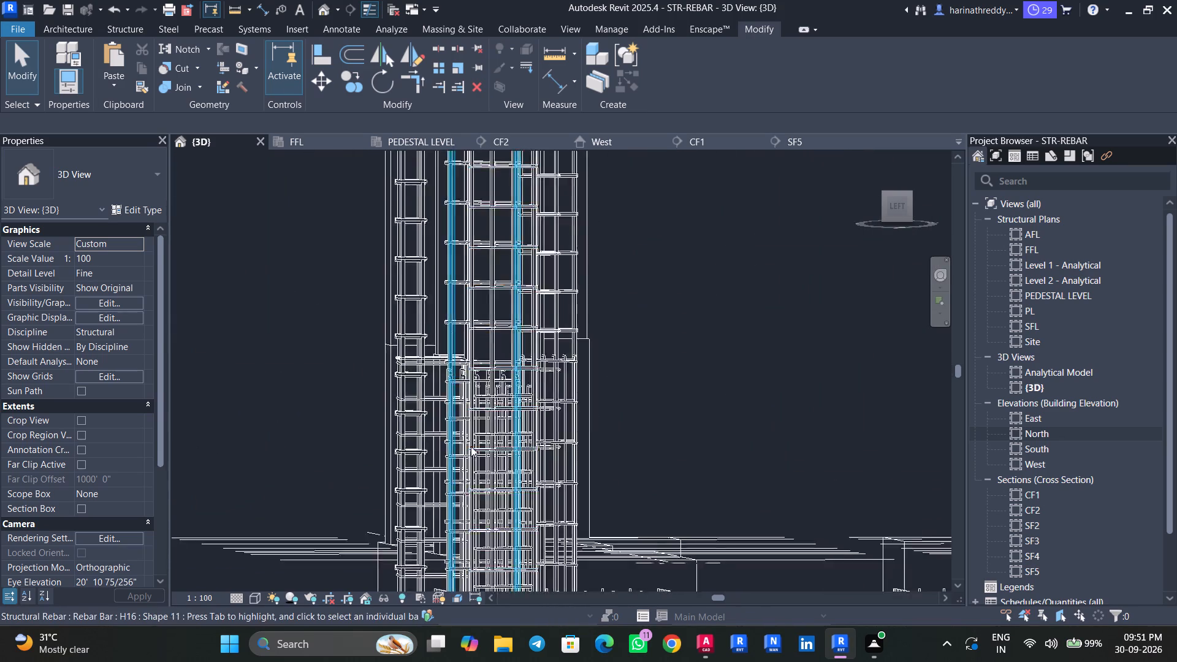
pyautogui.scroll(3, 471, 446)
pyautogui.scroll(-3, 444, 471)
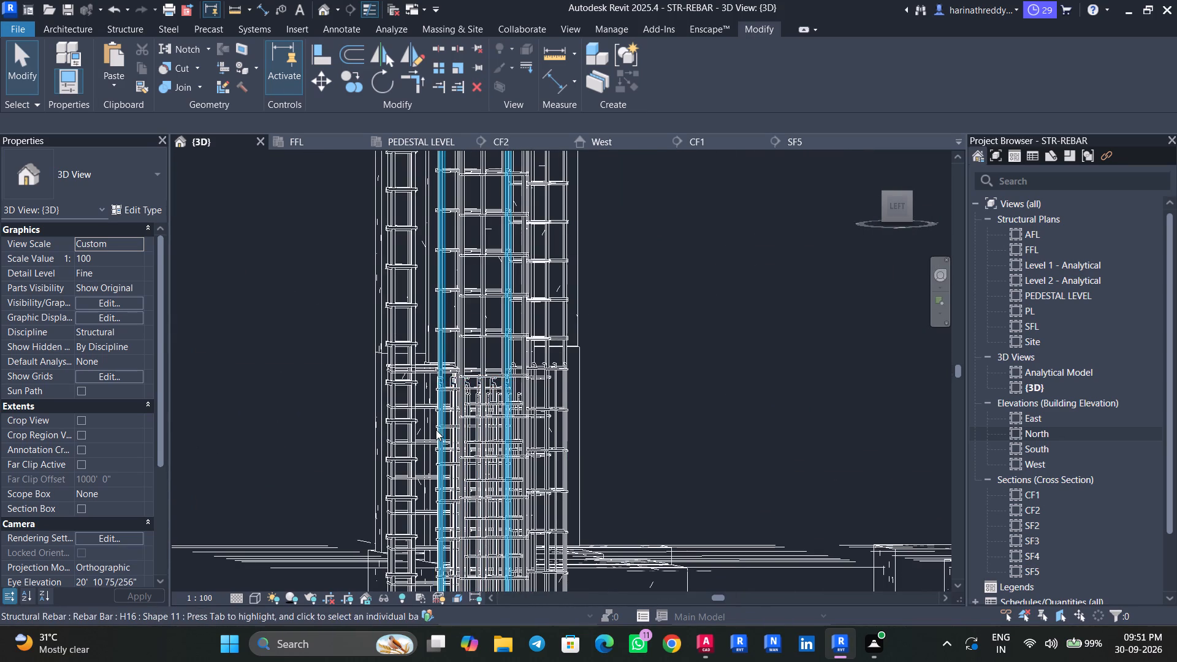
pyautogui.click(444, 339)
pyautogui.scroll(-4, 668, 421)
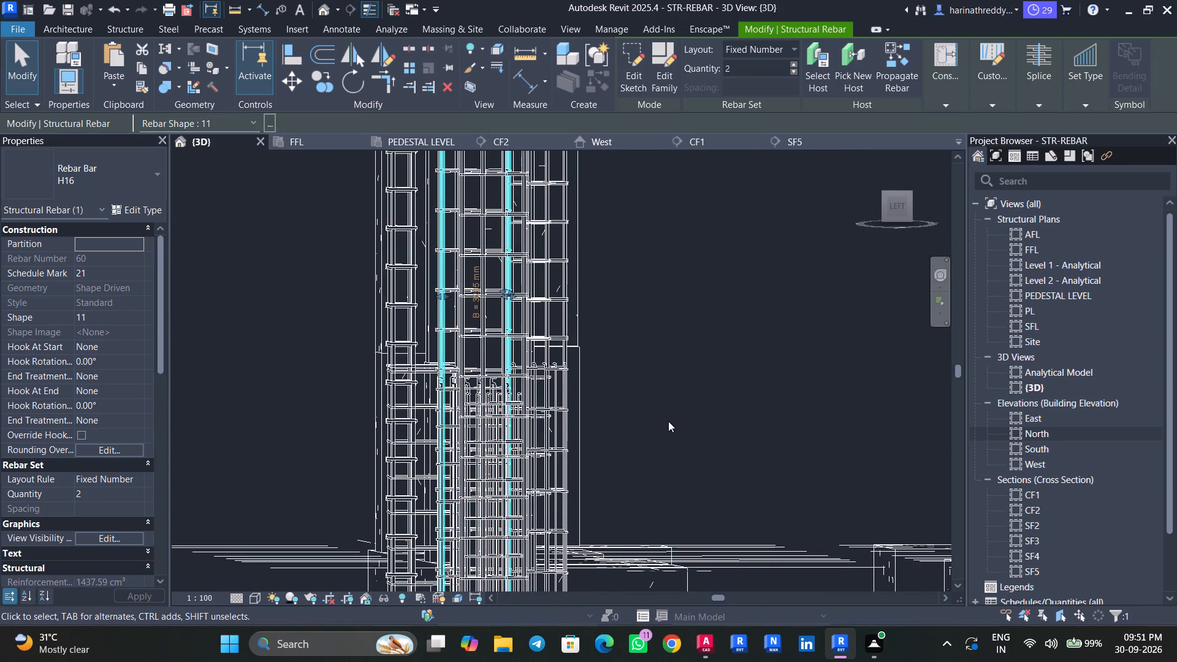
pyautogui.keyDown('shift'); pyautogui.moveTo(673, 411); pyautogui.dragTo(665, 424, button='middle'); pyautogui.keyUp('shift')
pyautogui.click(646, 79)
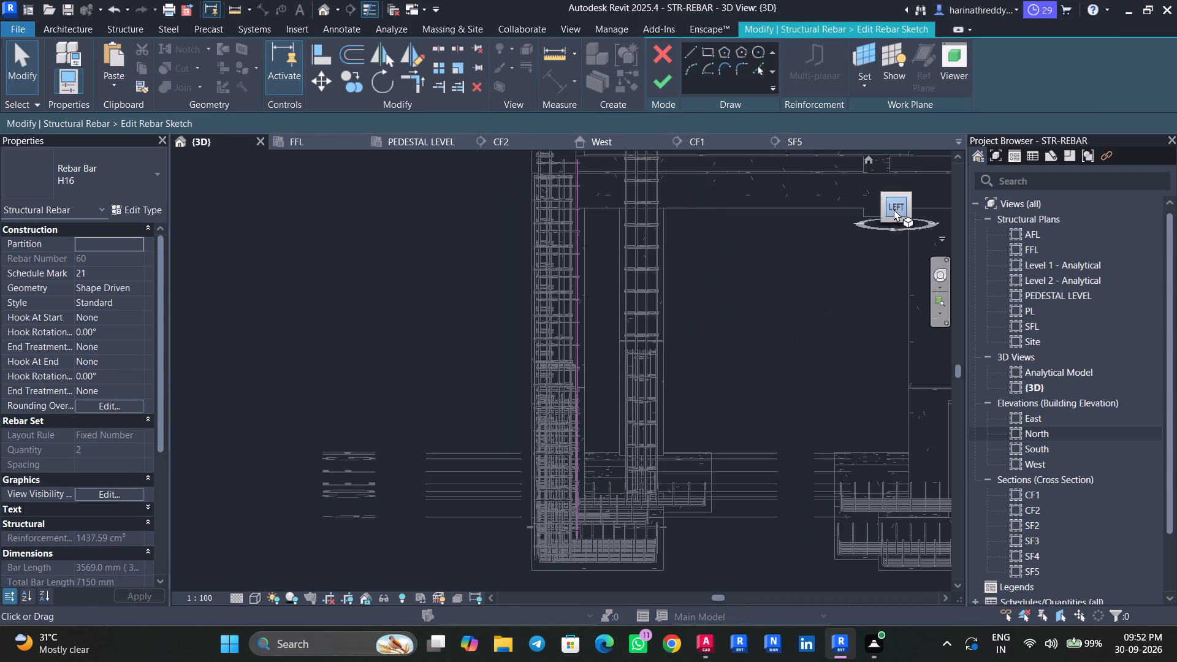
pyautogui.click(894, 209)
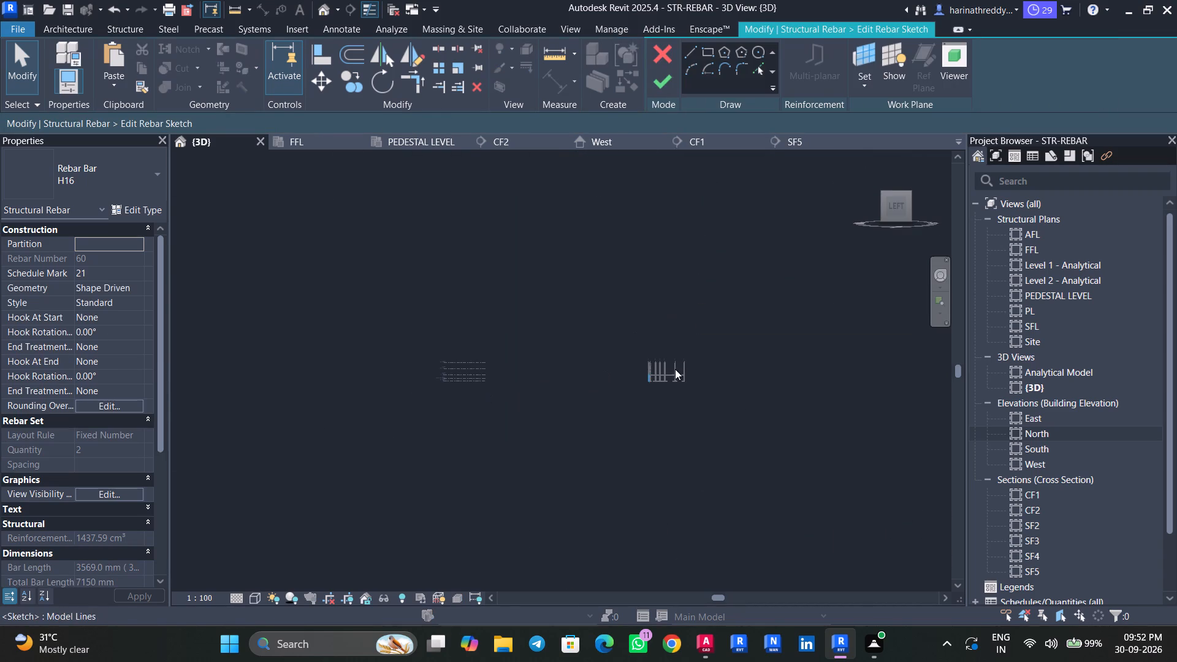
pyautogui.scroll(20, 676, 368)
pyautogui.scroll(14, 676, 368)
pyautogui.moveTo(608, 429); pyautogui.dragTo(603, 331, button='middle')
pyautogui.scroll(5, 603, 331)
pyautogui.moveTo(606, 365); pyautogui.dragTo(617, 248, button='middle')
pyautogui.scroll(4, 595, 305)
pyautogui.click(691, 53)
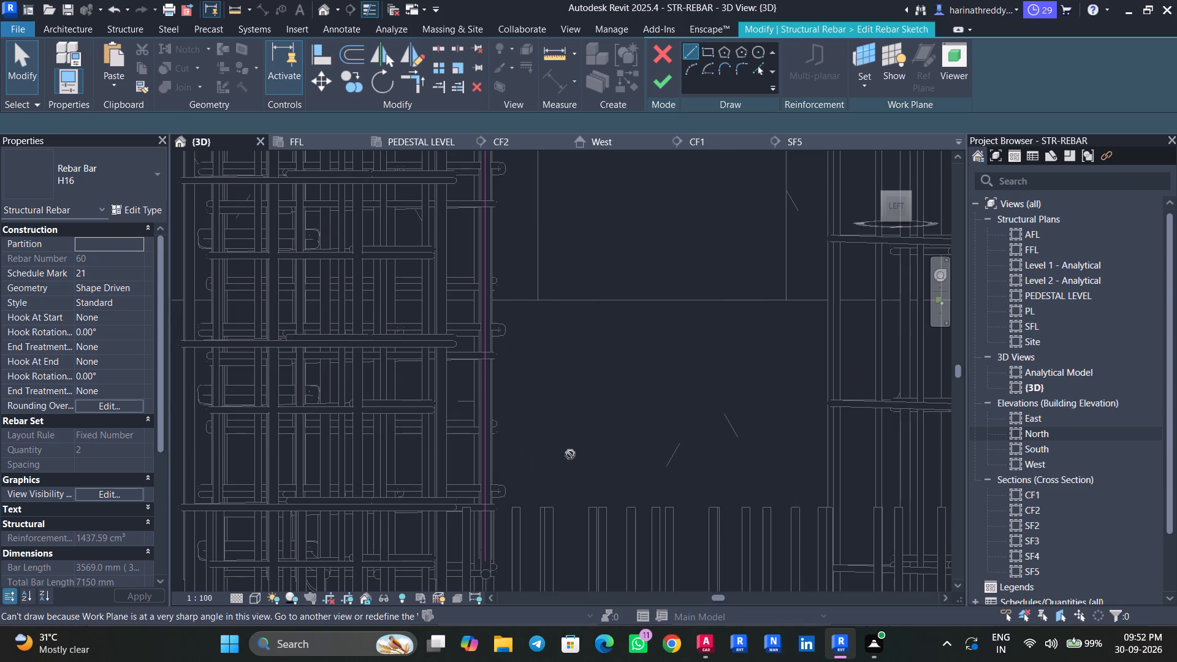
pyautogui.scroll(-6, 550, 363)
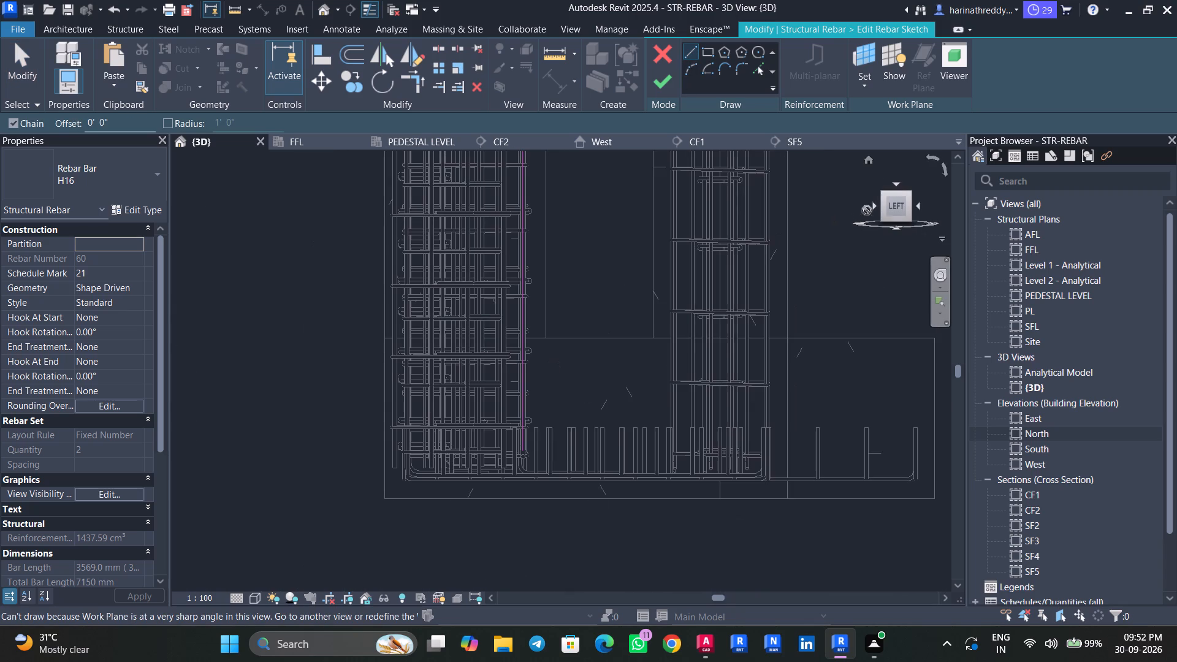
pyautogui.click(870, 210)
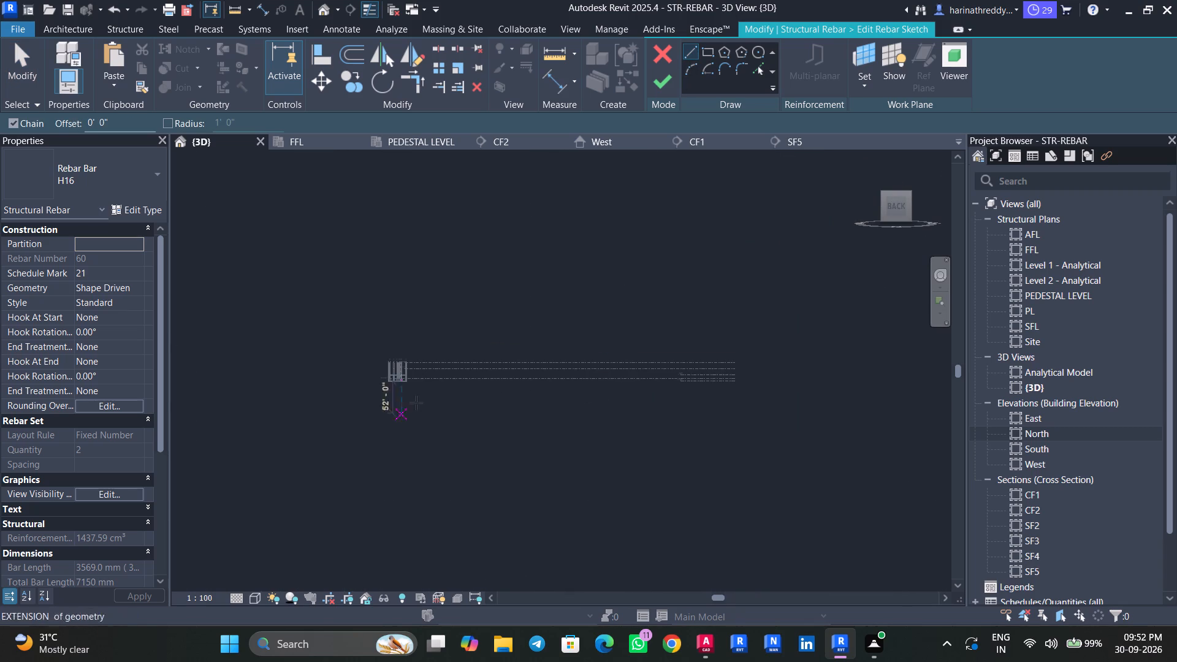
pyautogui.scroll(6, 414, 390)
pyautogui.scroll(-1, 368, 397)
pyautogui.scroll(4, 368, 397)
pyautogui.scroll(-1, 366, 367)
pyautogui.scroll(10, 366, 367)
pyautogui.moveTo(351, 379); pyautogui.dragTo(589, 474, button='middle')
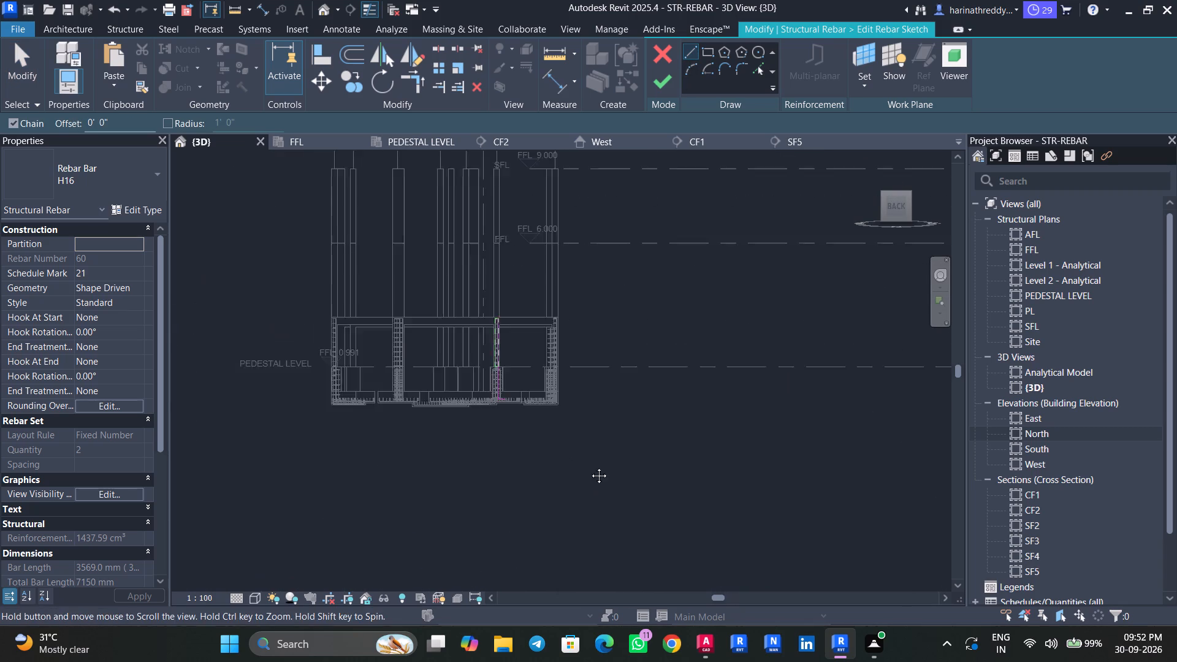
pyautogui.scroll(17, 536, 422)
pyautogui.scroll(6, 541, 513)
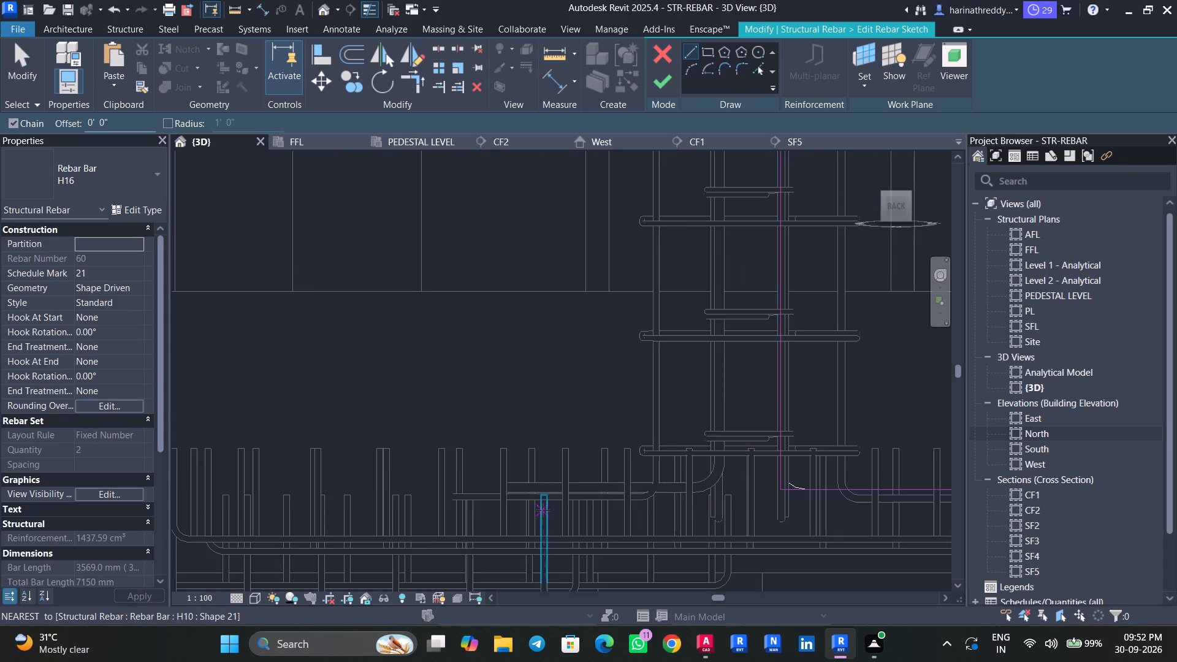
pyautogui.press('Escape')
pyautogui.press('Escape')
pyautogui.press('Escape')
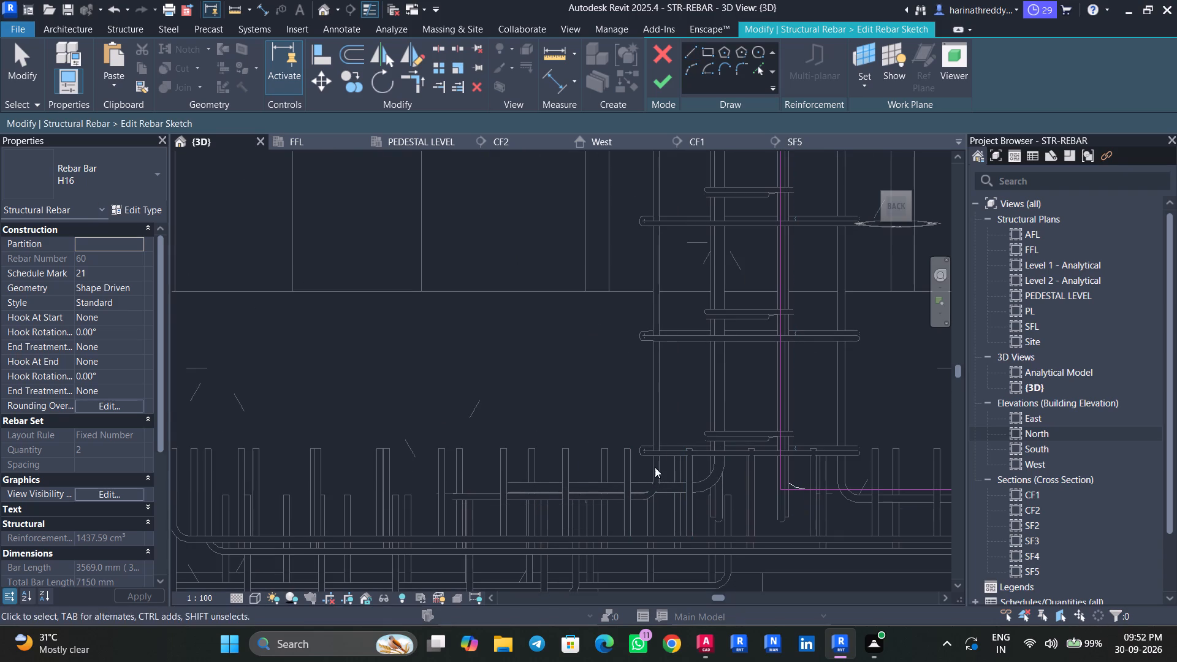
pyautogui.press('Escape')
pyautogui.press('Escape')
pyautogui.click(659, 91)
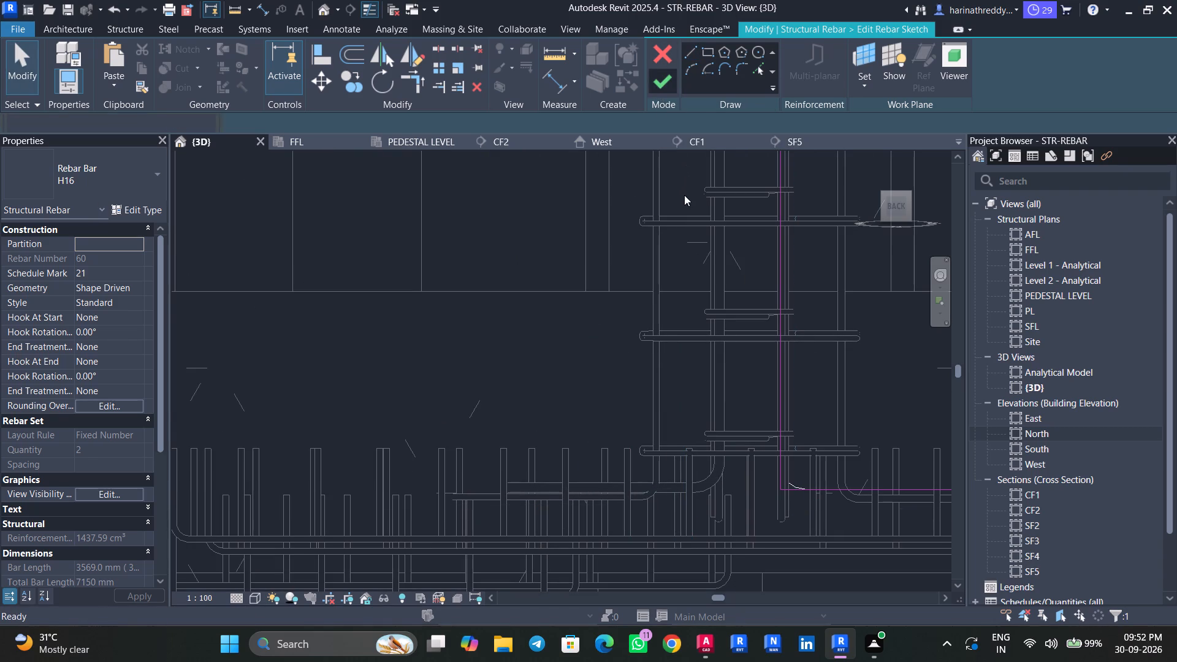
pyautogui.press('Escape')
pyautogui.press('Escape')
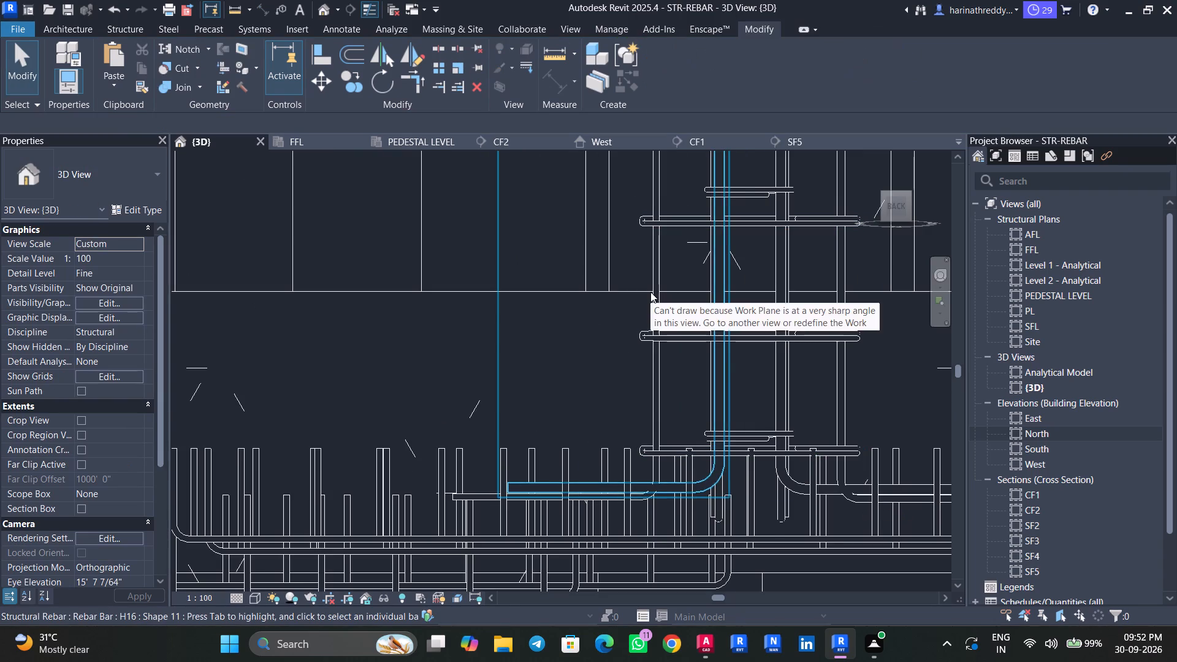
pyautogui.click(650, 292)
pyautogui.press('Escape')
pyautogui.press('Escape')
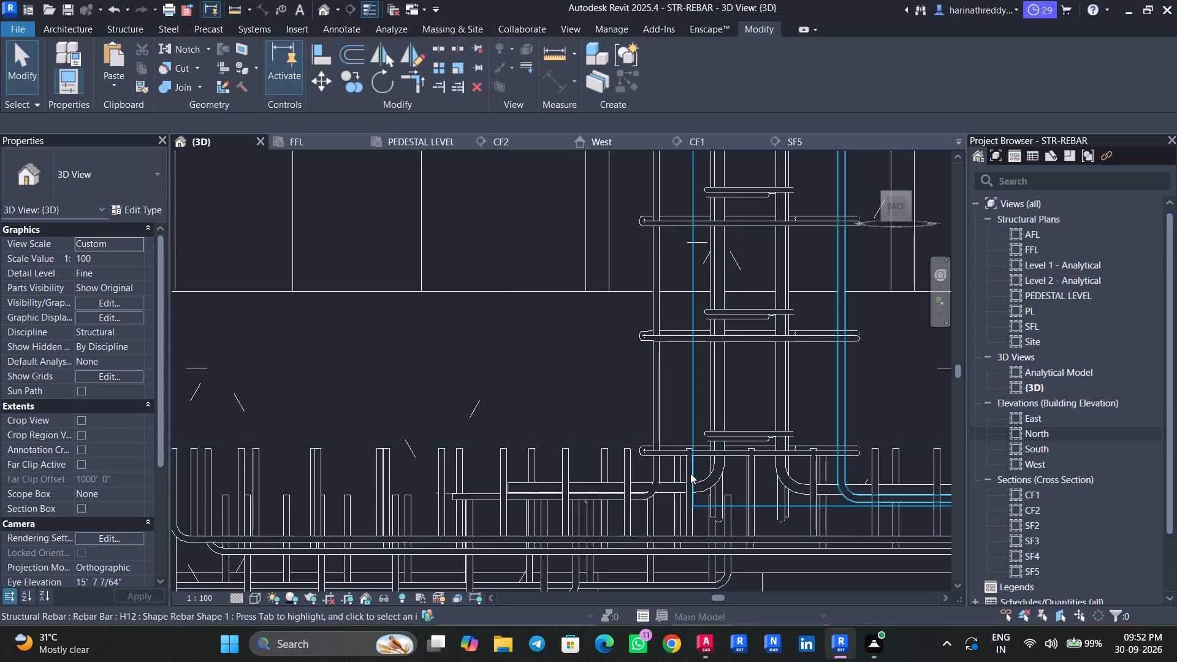
# Switch the 3D view to a visual style that shows the concrete and rebar with realistic materials.
pyautogui.scroll(-12, 687, 453)
pyautogui.scroll(1, 644, 447)
pyautogui.scroll(-2, 644, 447)
pyautogui.scroll(1, 644, 441)
pyautogui.scroll(-2, 644, 441)
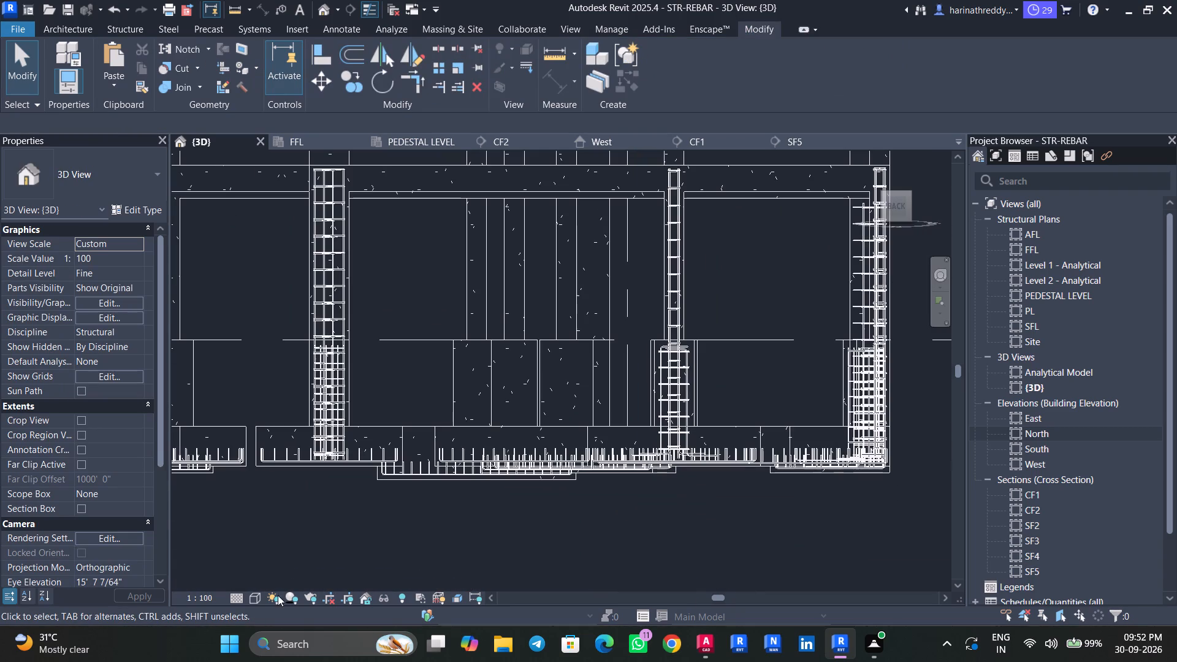
pyautogui.click(259, 597)
pyautogui.click(281, 566)
pyautogui.click(246, 600)
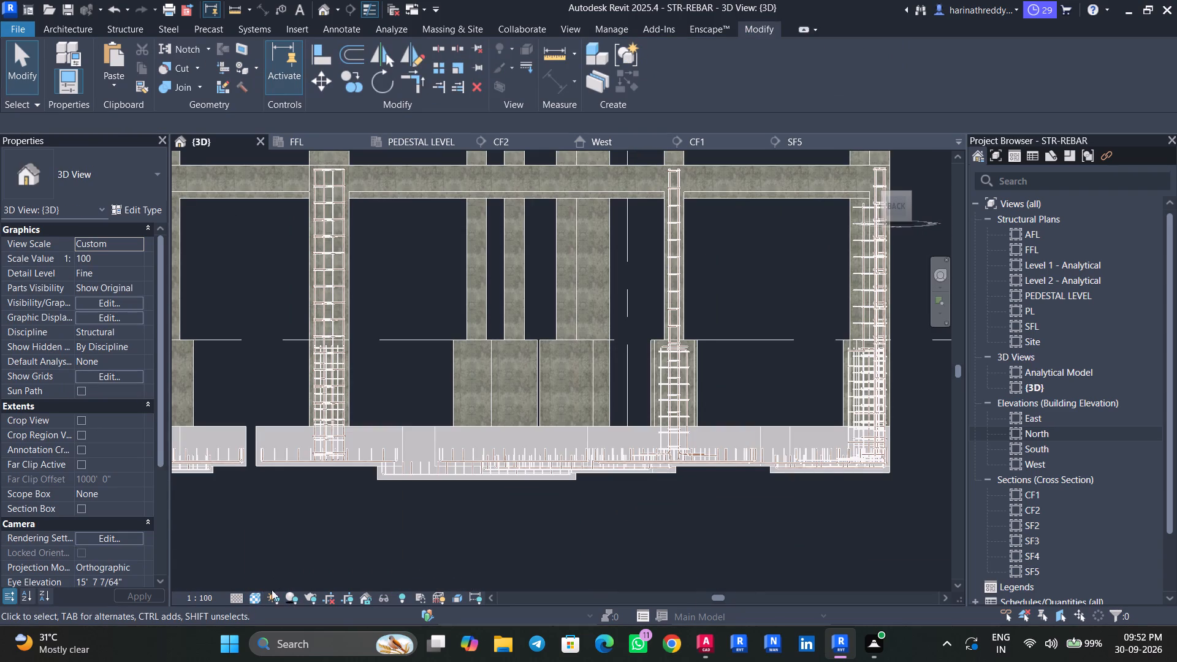
pyautogui.click(257, 597)
pyautogui.click(283, 588)
# Examine the columns, pedestals and footings from all around the model to see which ones contain reinforcement.
pyautogui.scroll(-7, 347, 489)
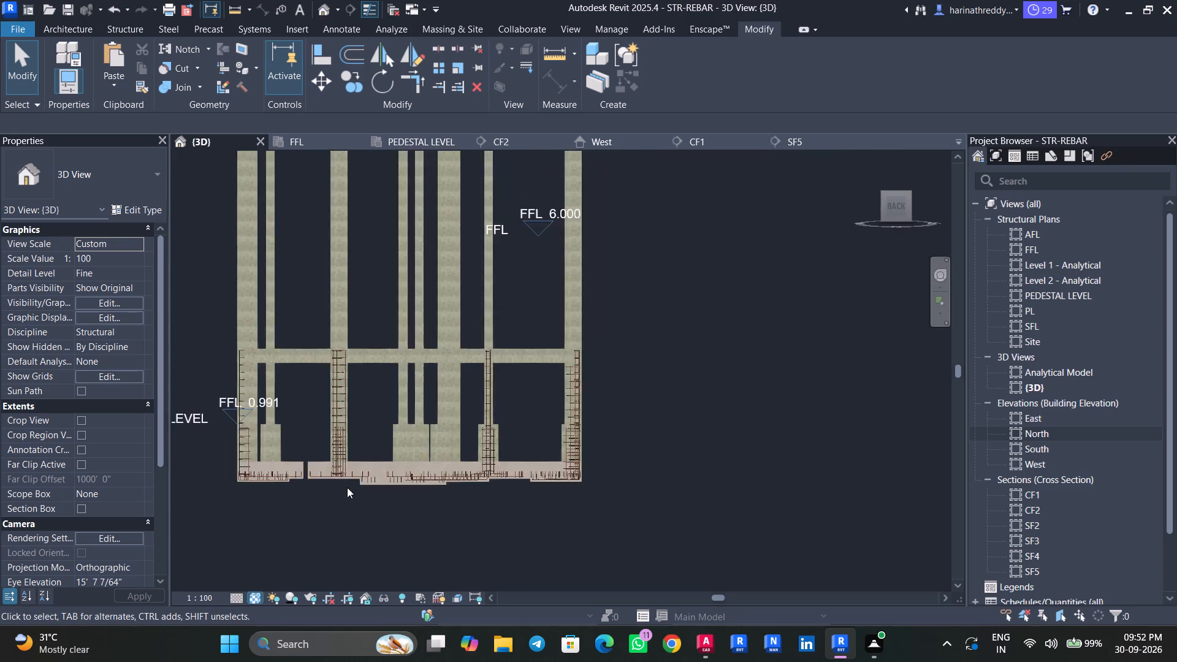
pyautogui.scroll(-7, 347, 487)
pyautogui.keyDown('shift'); pyautogui.moveTo(352, 488); pyautogui.dragTo(409, 517, button='middle'); pyautogui.keyUp('shift')
pyautogui.moveTo(327, 486); pyautogui.dragTo(655, 547, button='middle')
pyautogui.scroll(10, 436, 519)
pyautogui.keyDown('shift'); pyautogui.moveTo(414, 548); pyautogui.dragTo(464, 555, button='middle'); pyautogui.keyUp('shift')
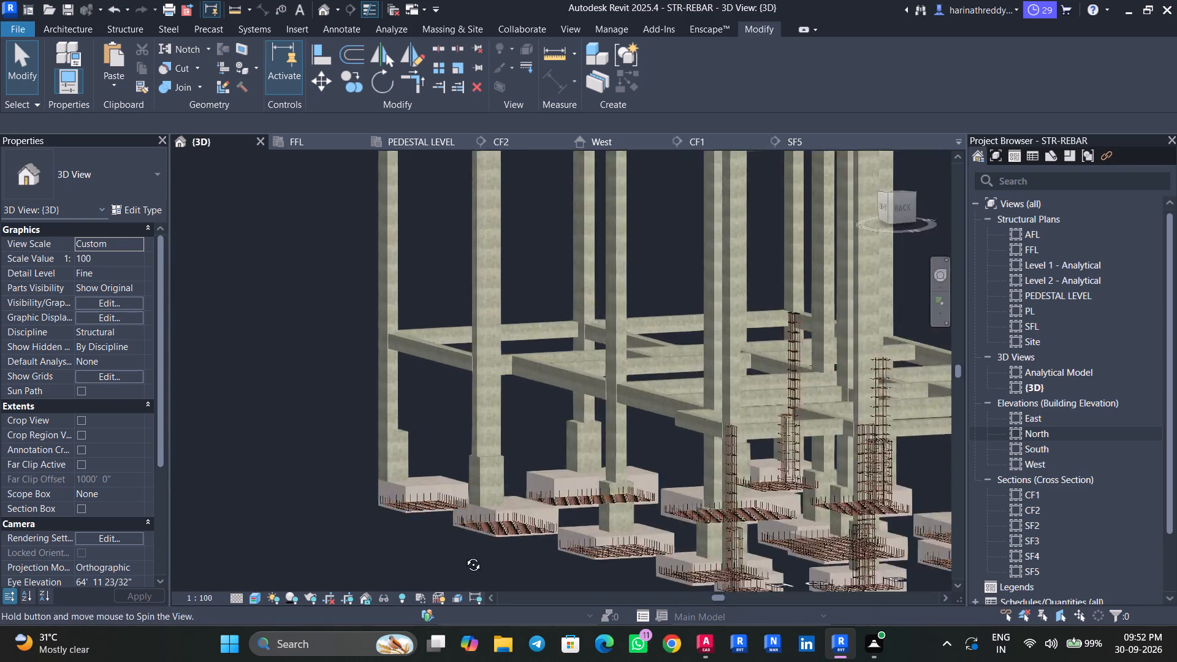
pyautogui.keyDown('shift'); pyautogui.moveTo(464, 555); pyautogui.dragTo(497, 555, button='middle'); pyautogui.keyUp('shift')
pyautogui.scroll(-9, 498, 548)
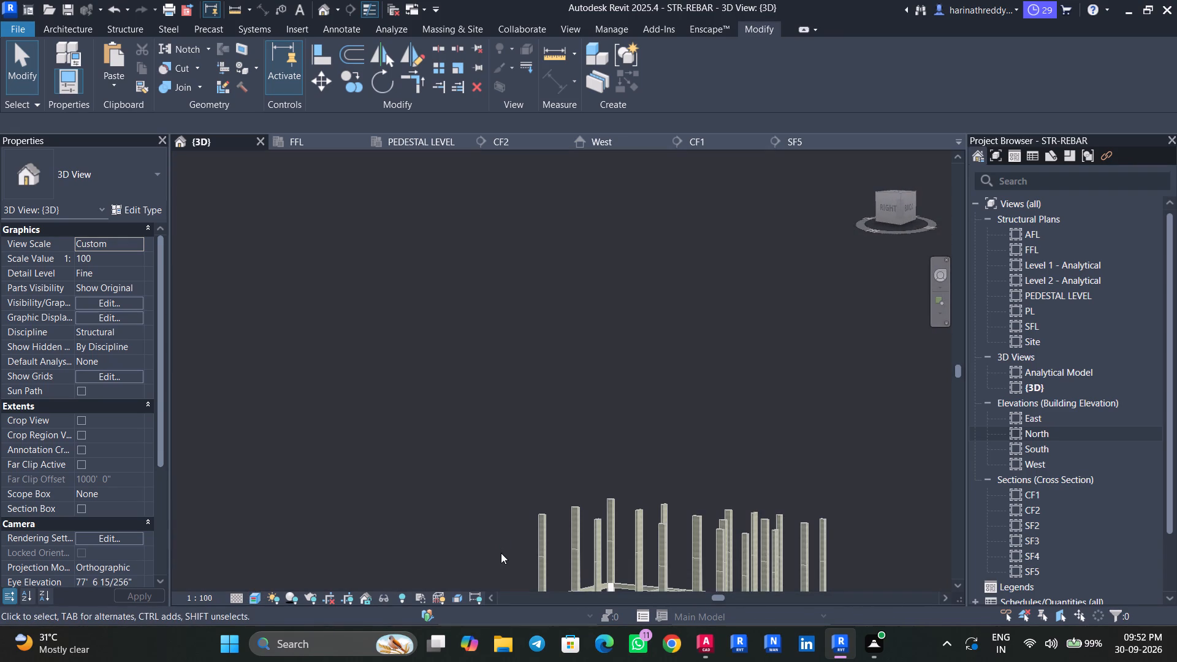
pyautogui.moveTo(518, 387); pyautogui.dragTo(444, 195, button='middle')
pyautogui.keyDown('shift'); pyautogui.moveTo(473, 492); pyautogui.dragTo(508, 499, button='middle'); pyautogui.keyUp('shift')
pyautogui.moveTo(558, 505); pyautogui.dragTo(343, 346, button='middle')
pyautogui.scroll(-3, 416, 415)
pyautogui.keyDown('shift'); pyautogui.moveTo(416, 415); pyautogui.dragTo(482, 422, button='middle'); pyautogui.keyUp('shift')
pyautogui.moveTo(647, 432); pyautogui.dragTo(555, 425, button='middle')
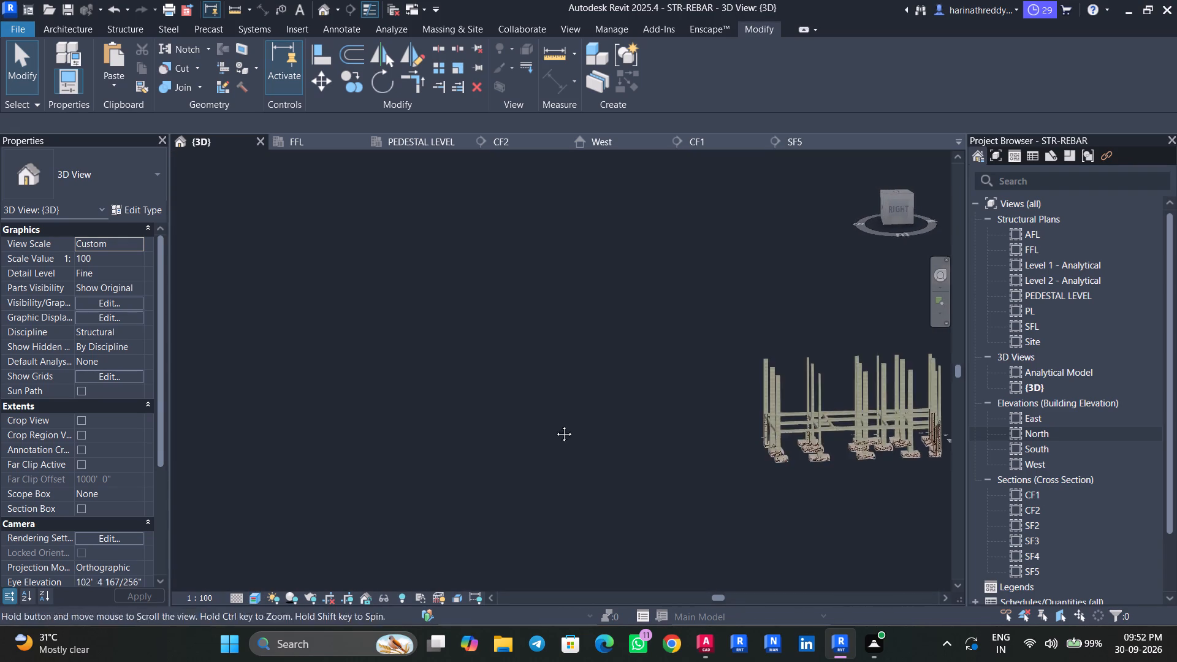
pyautogui.moveTo(555, 425); pyautogui.dragTo(267, 425, button='middle')
pyautogui.scroll(3, 477, 458)
pyautogui.keyDown('shift'); pyautogui.moveTo(414, 467); pyautogui.dragTo(436, 470, button='middle'); pyautogui.keyUp('shift')
pyautogui.moveTo(558, 473); pyautogui.dragTo(346, 455, button='middle')
pyautogui.scroll(1, 397, 470)
pyautogui.scroll(-1, 397, 470)
pyautogui.scroll(3, 397, 469)
pyautogui.scroll(-1, 368, 463)
pyautogui.scroll(12, 368, 463)
pyautogui.moveTo(278, 456); pyautogui.dragTo(309, 581, button='middle')
pyautogui.scroll(1, 308, 582)
pyautogui.scroll(-6, 280, 538)
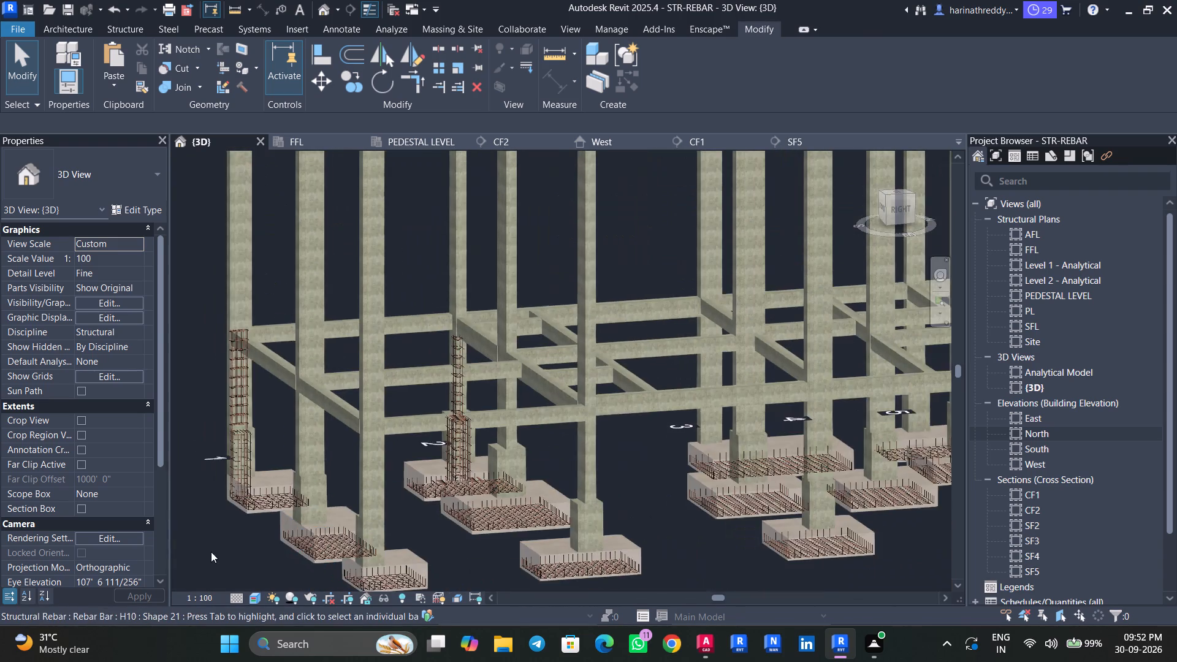
pyautogui.keyDown('shift'); pyautogui.scroll(1, 210, 552); pyautogui.keyUp('shift')
pyautogui.keyDown('shift'); pyautogui.moveTo(210, 552); pyautogui.dragTo(224, 550, button='middle'); pyautogui.keyUp('shift')
pyautogui.scroll(-7, 449, 497)
pyautogui.scroll(1, 451, 484)
pyautogui.scroll(-5, 450, 484)
pyautogui.scroll(1, 427, 467)
pyautogui.scroll(-1, 426, 467)
pyautogui.keyDown('shift'); pyautogui.moveTo(383, 481); pyautogui.dragTo(451, 475, button='middle'); pyautogui.keyUp('shift')
pyautogui.moveTo(706, 455); pyautogui.dragTo(231, 449, button='middle')
pyautogui.scroll(1, 666, 452)
pyautogui.moveTo(661, 452); pyautogui.dragTo(508, 468, button='middle')
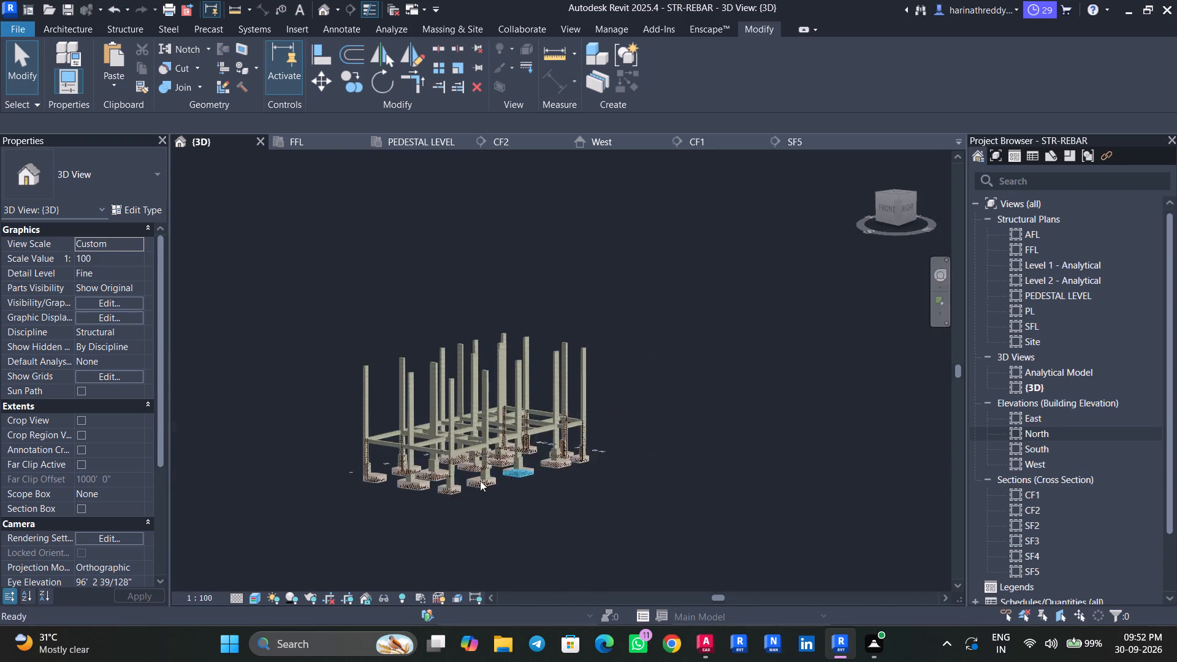
pyautogui.scroll(2, 476, 481)
pyautogui.scroll(-1, 471, 481)
pyautogui.scroll(13, 470, 481)
pyautogui.scroll(2, 390, 471)
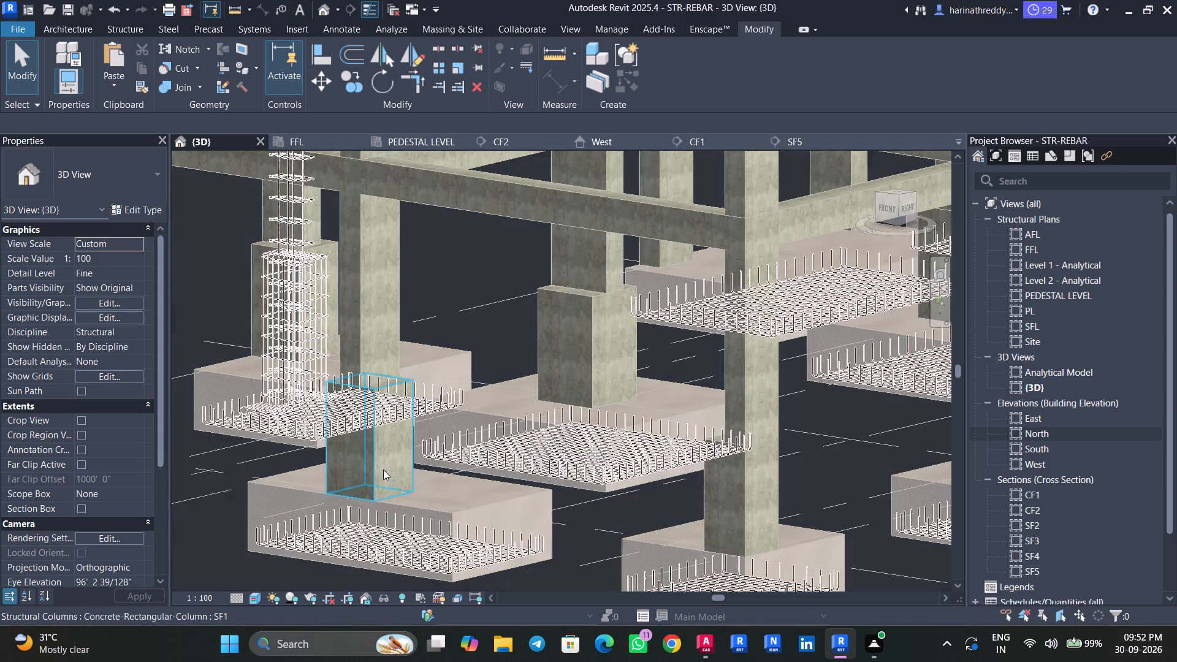
# Identify the types of the pedestals and columns over the front footings by selecting them one at a time.
pyautogui.click(383, 469)
pyautogui.press('Escape')
pyautogui.press('Escape')
pyautogui.press('Escape')
pyautogui.press('Escape')
pyautogui.press('Escape')
pyautogui.click(573, 347)
pyautogui.press('Escape')
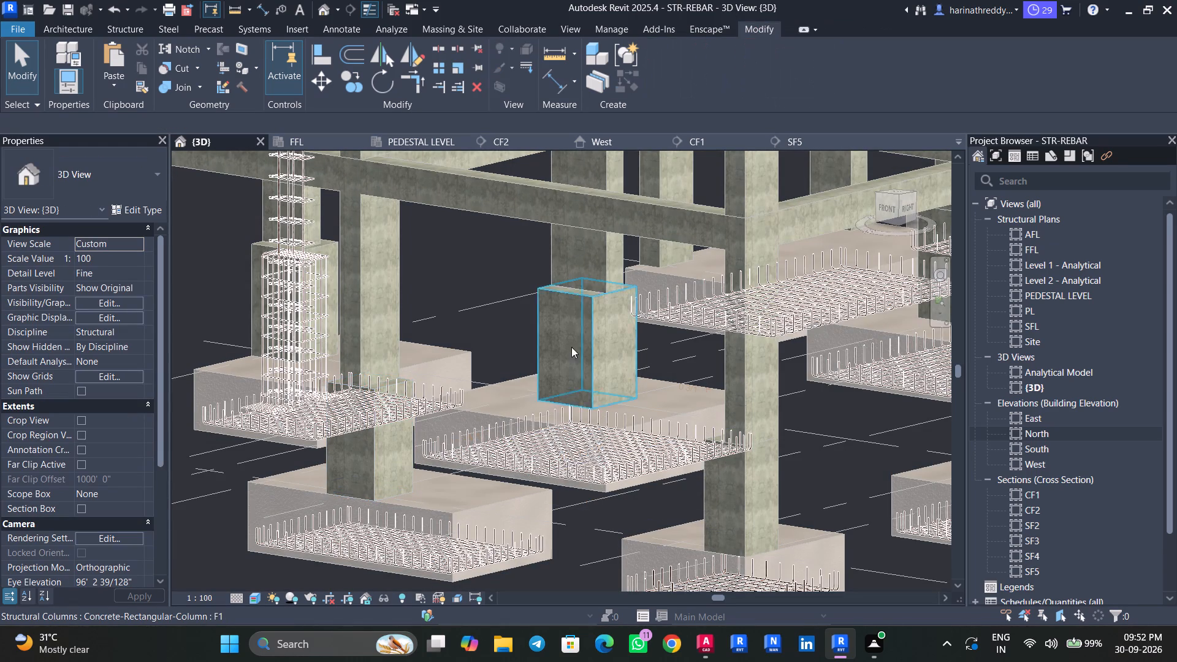
pyautogui.press('Escape')
pyautogui.press('Escape')
pyautogui.press('Escape')
pyautogui.press('Escape')
pyautogui.press('Escape')
pyautogui.click(364, 345)
pyautogui.press('Escape')
pyautogui.press('Escape')
pyautogui.press('Escape')
pyautogui.press('Escape')
pyautogui.scroll(-3, 301, 522)
pyautogui.click(606, 500)
pyautogui.scroll(4, 604, 500)
pyautogui.scroll(-1, 604, 500)
pyautogui.press('Escape')
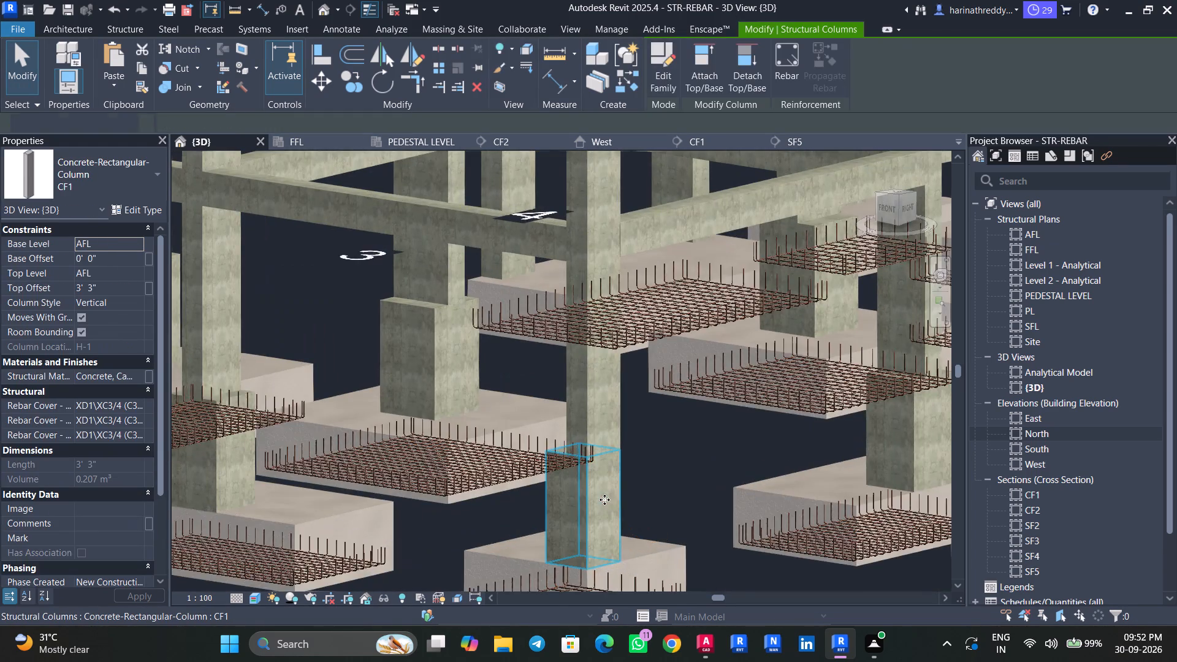
pyautogui.press('Escape')
pyautogui.press('Escape')
pyautogui.press('Escape')
pyautogui.click(583, 411)
pyautogui.press('Escape')
pyautogui.press('Escape')
pyautogui.press('Escape')
pyautogui.scroll(-3, 733, 523)
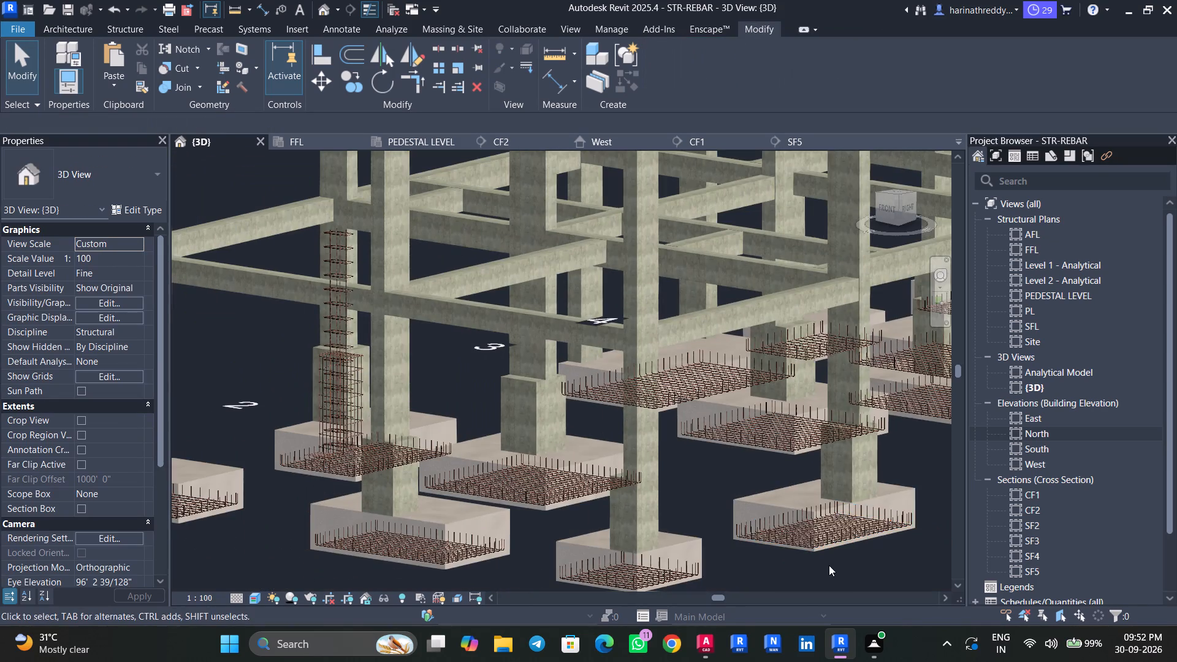
# Identify the types of the reinforced columns standing on the pedestals by selecting them one at a time.
pyautogui.keyDown('shift'); pyautogui.moveTo(827, 565); pyautogui.dragTo(777, 561, button='middle'); pyautogui.keyUp('shift')
pyautogui.scroll(-6, 735, 500)
pyautogui.scroll(1, 736, 497)
pyautogui.scroll(-5, 736, 497)
pyautogui.scroll(1, 736, 493)
pyautogui.scroll(-5, 736, 493)
pyautogui.scroll(1, 736, 490)
pyautogui.moveTo(488, 497); pyautogui.dragTo(652, 489, button='middle')
pyautogui.scroll(19, 617, 456)
pyautogui.press('Escape')
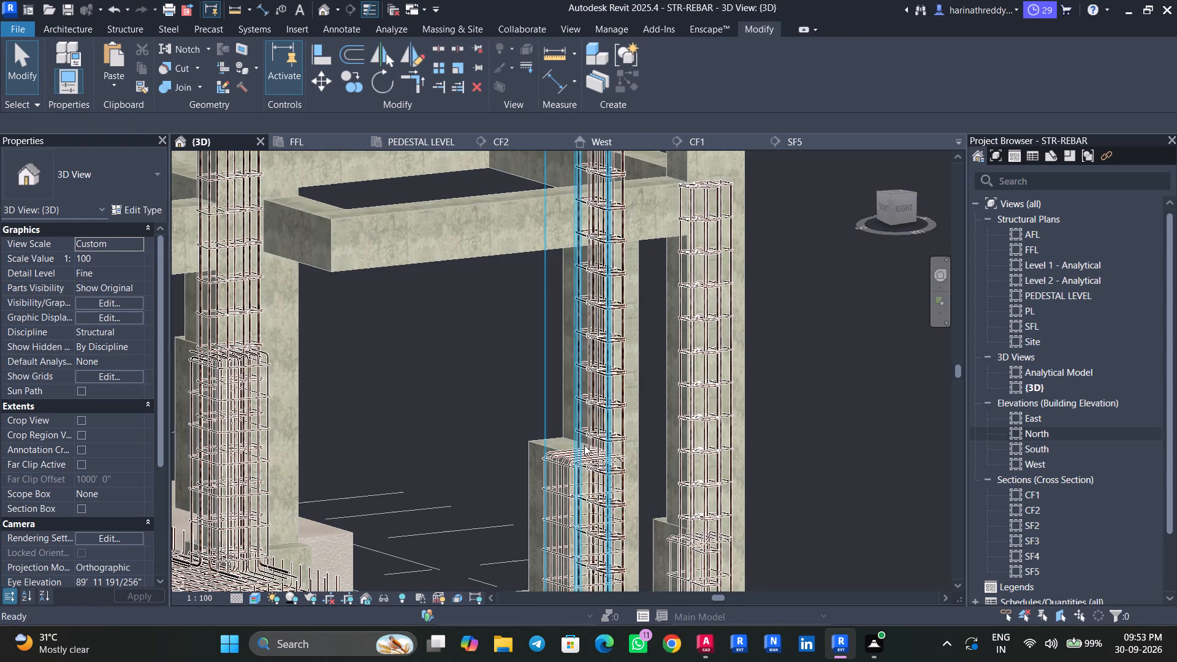
pyautogui.press('Escape')
pyautogui.press('Escape')
pyautogui.press('Escape')
pyautogui.press('Escape')
pyautogui.press('Escape')
pyautogui.click(635, 400)
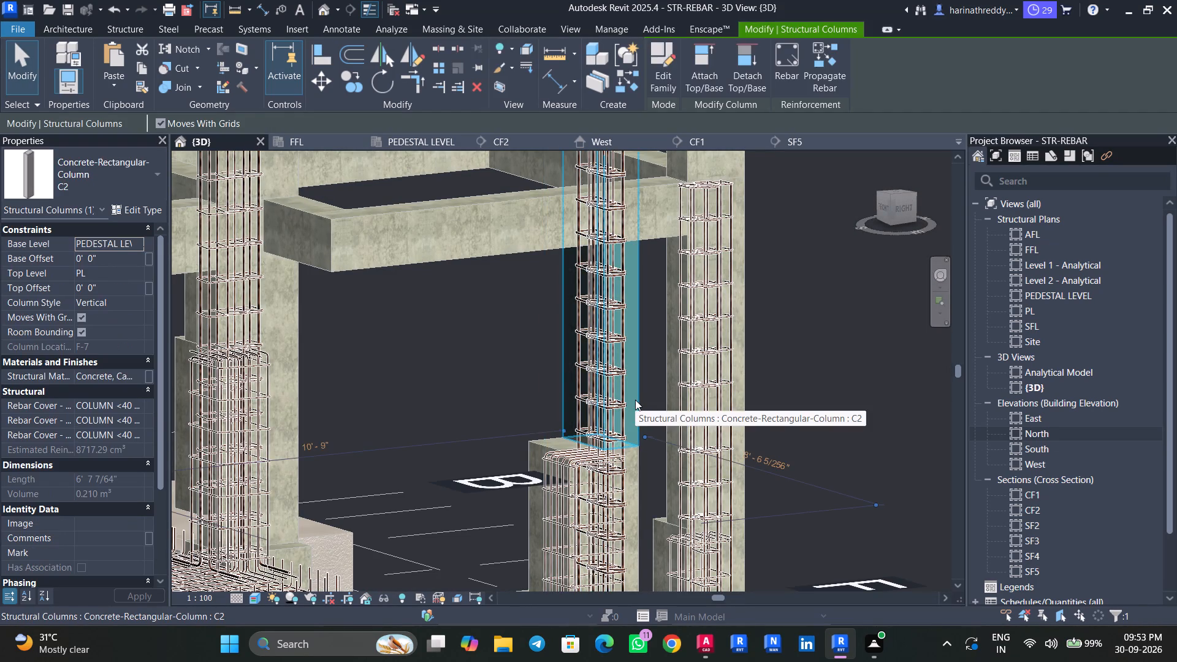
pyautogui.press('Escape')
pyautogui.press('Escape')
pyautogui.press('Escape')
pyautogui.press('Escape')
pyautogui.press('Escape')
pyautogui.click(729, 350)
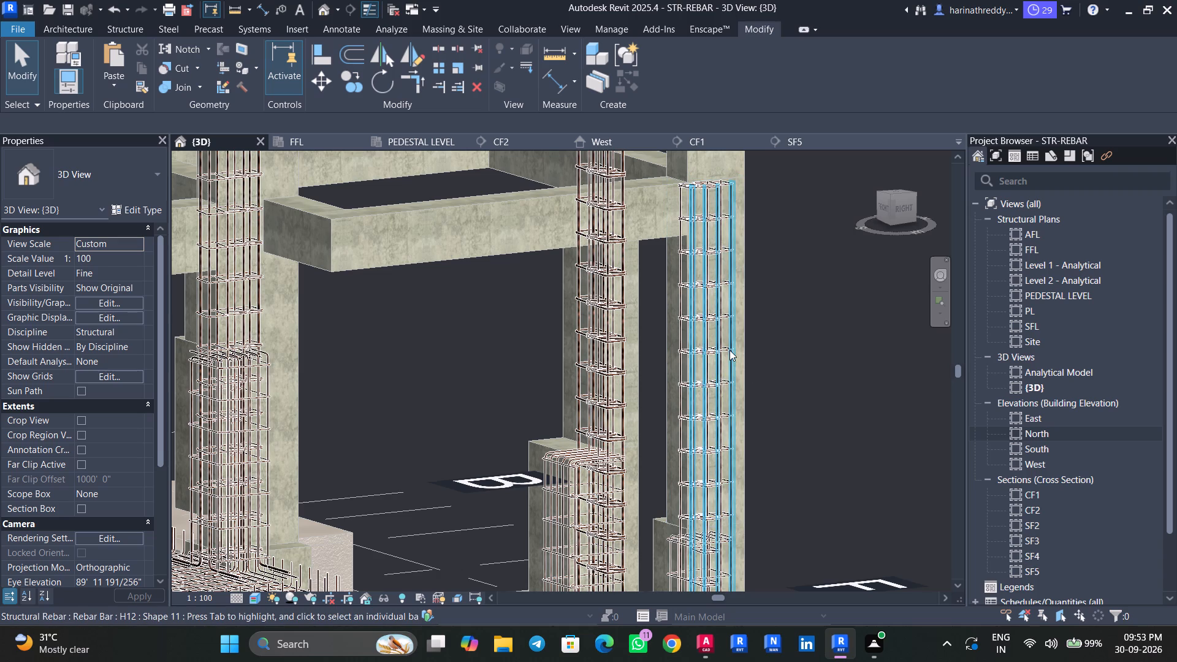
pyautogui.press('Escape')
pyautogui.press('Escape')
pyautogui.press('Escape')
pyautogui.press('Escape')
pyautogui.press('Escape')
pyautogui.press('Escape')
pyautogui.click(748, 368)
pyautogui.press('Escape')
pyautogui.press('Escape')
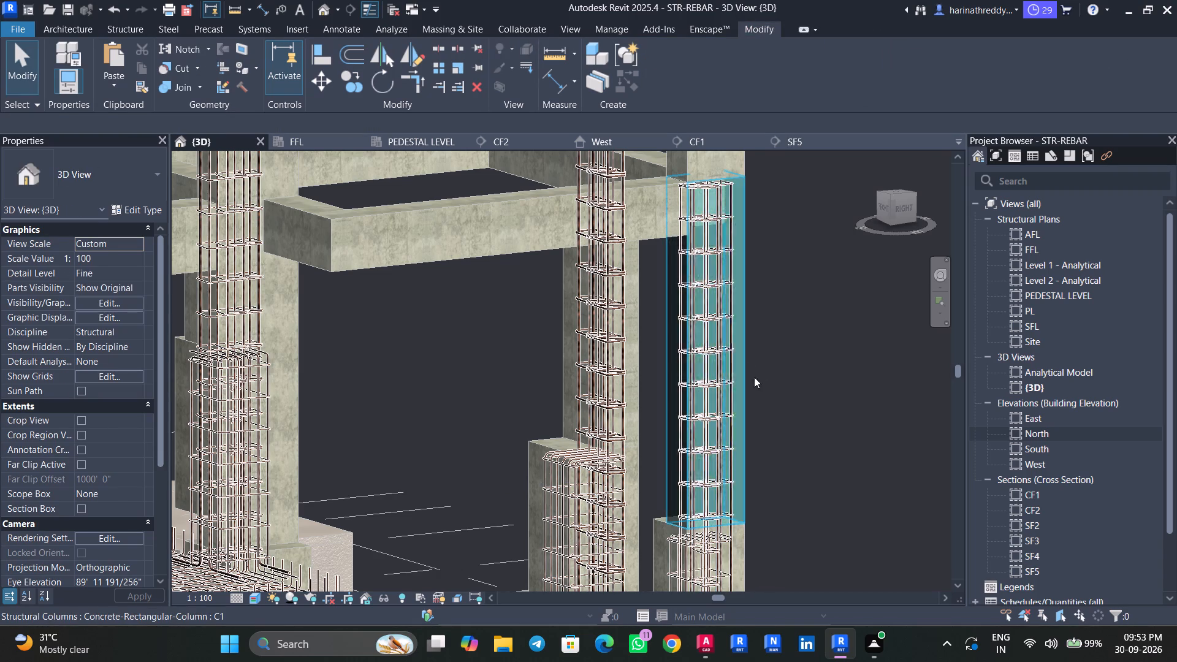
# Examine the whole 3D model from several angles to find footings whose columns still lack reinforcement.
pyautogui.press('Escape')
pyautogui.press('Escape')
pyautogui.scroll(-8, 797, 397)
pyautogui.keyDown('shift'); pyautogui.moveTo(751, 561); pyautogui.dragTo(737, 563, button='middle'); pyautogui.keyUp('shift')
pyautogui.scroll(-10, 641, 520)
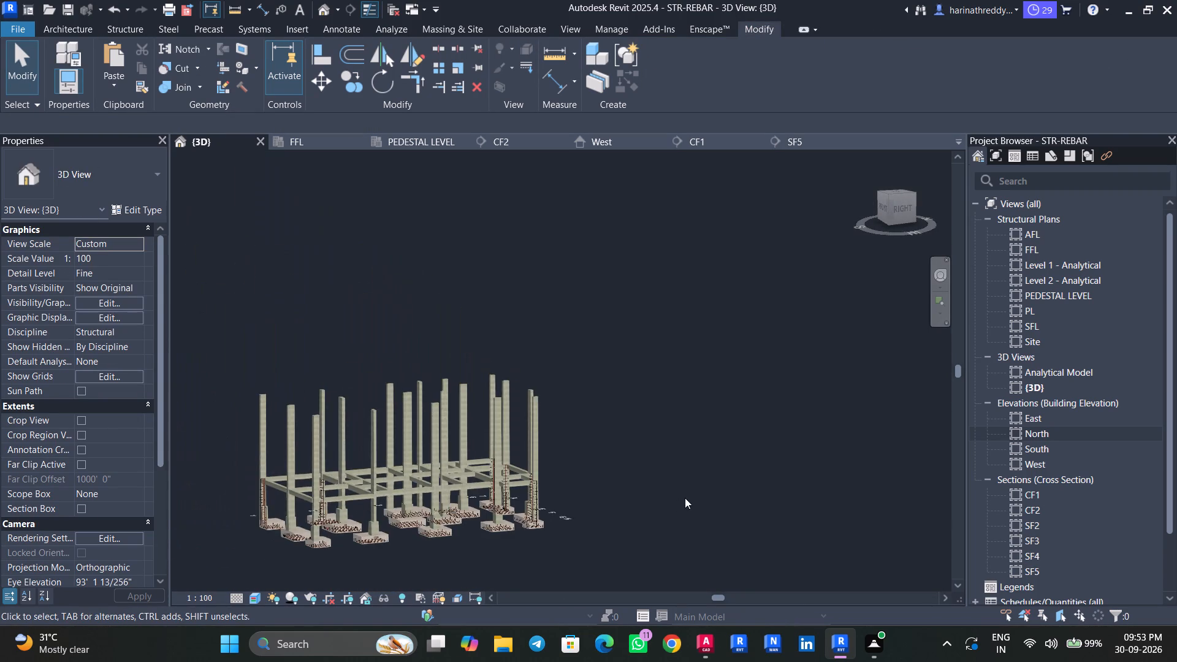
pyautogui.keyDown('shift'); pyautogui.moveTo(685, 498); pyautogui.dragTo(660, 517, button='middle'); pyautogui.keyUp('shift')
pyautogui.moveTo(602, 506); pyautogui.dragTo(947, 392, button='middle')
pyautogui.scroll(-2, 794, 441)
pyautogui.keyDown('shift'); pyautogui.moveTo(799, 439); pyautogui.dragTo(756, 498, button='middle'); pyautogui.keyUp('shift')
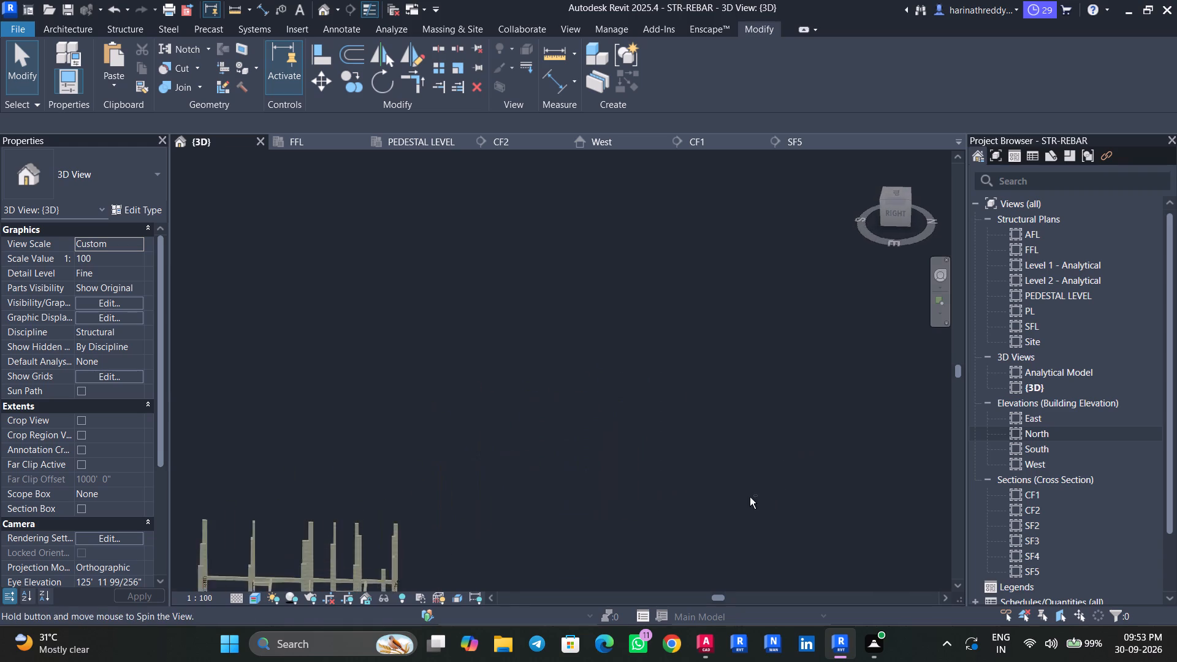
pyautogui.moveTo(619, 481); pyautogui.dragTo(926, 301, button='middle')
pyautogui.scroll(-5, 839, 400)
pyautogui.keyDown('shift'); pyautogui.moveTo(849, 446); pyautogui.dragTo(799, 437, button='middle'); pyautogui.keyUp('shift')
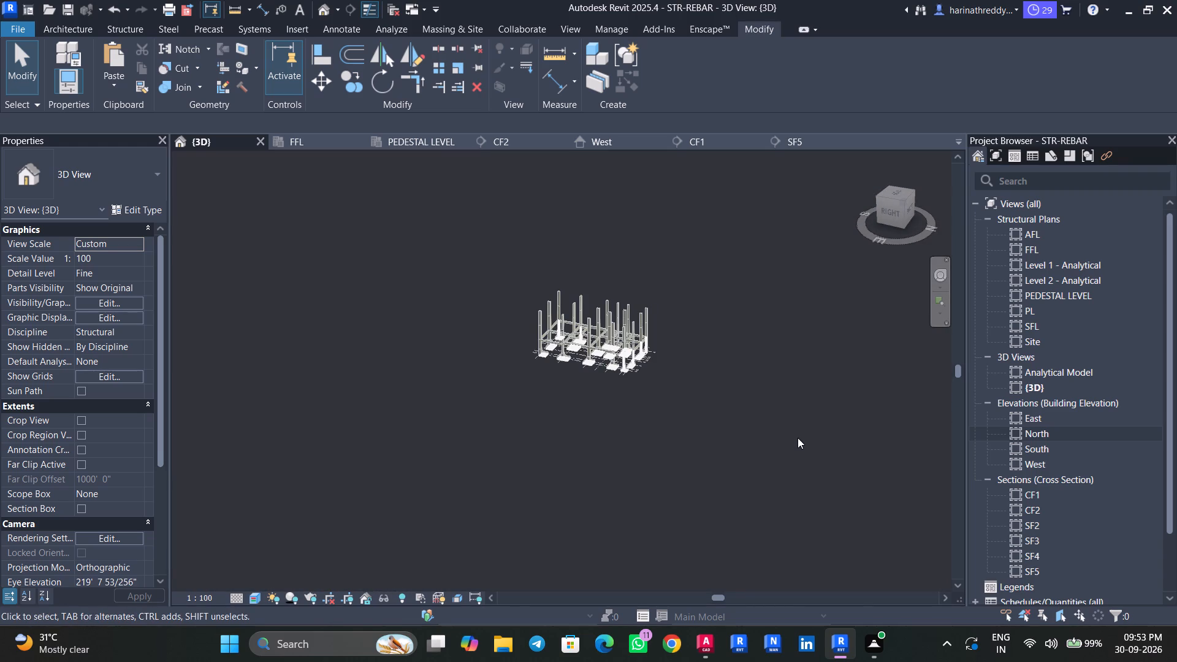
pyautogui.scroll(9, 588, 336)
pyautogui.scroll(-1, 541, 341)
pyautogui.scroll(10, 541, 341)
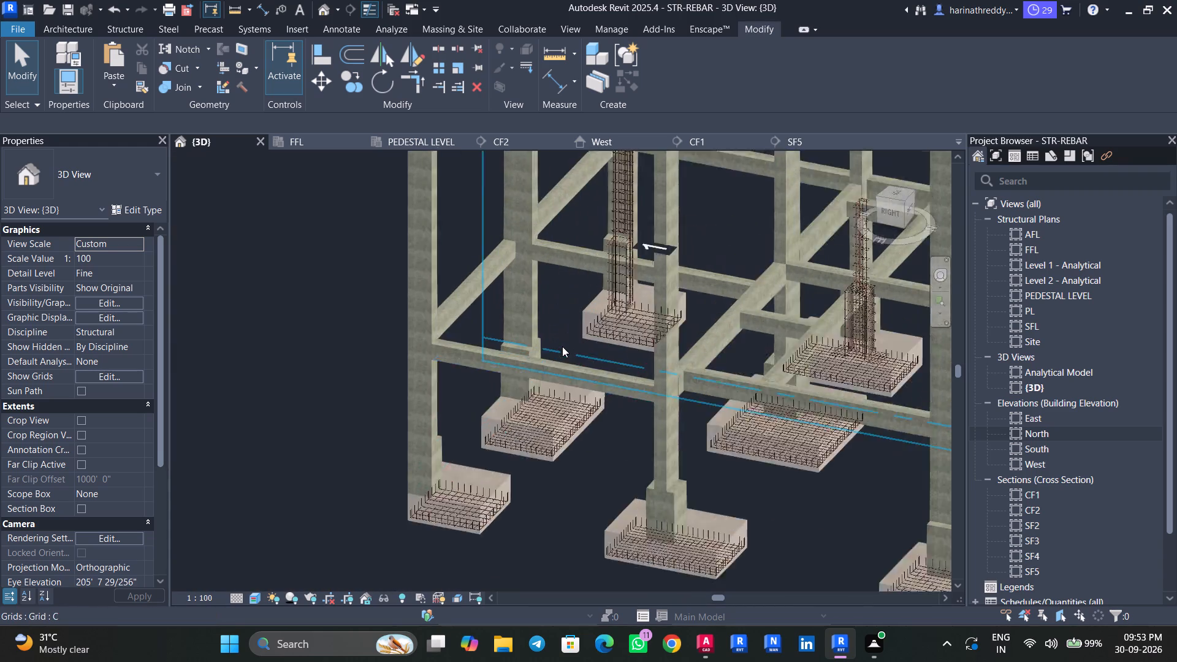
# Inspect an unreinforced pedestal's type and compare it with the neighbouring reinforced column and footing in the 3D view.
pyautogui.scroll(6, 562, 346)
pyautogui.press('Escape')
pyautogui.press('Escape')
pyautogui.press('Escape')
pyautogui.press('Escape')
pyautogui.press('Escape')
pyautogui.press('Escape')
pyautogui.press('Escape')
pyautogui.click(474, 362)
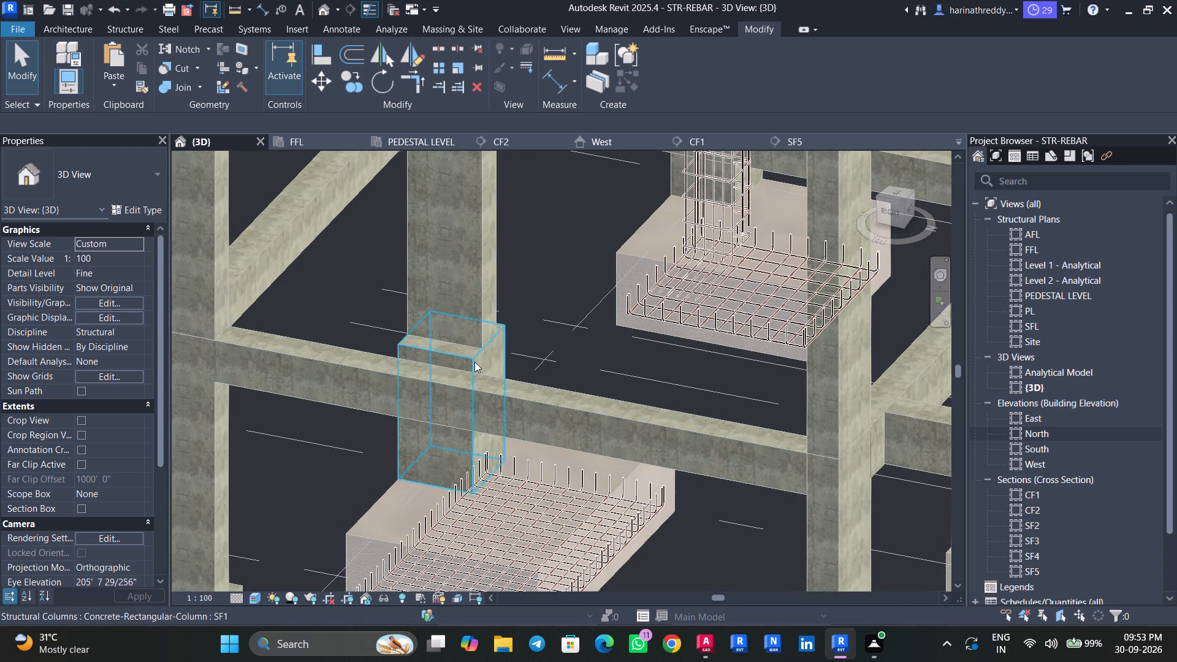
pyautogui.scroll(-3, 596, 300)
pyautogui.moveTo(592, 297); pyautogui.dragTo(504, 371, button='middle')
pyautogui.press('Escape')
pyautogui.press('Escape')
pyautogui.press('Escape')
pyautogui.press('Escape')
pyautogui.press('Escape')
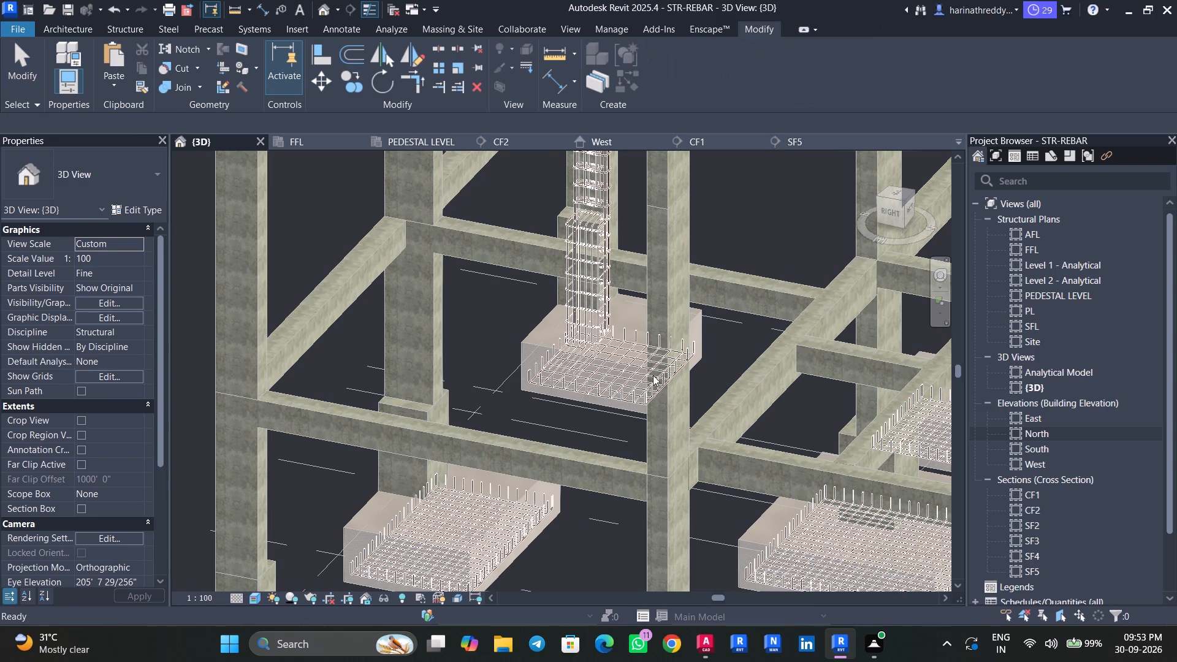
pyautogui.press('Escape')
pyautogui.press('Escape')
pyautogui.press('Escape')
pyautogui.press('Escape')
pyautogui.press('Escape')
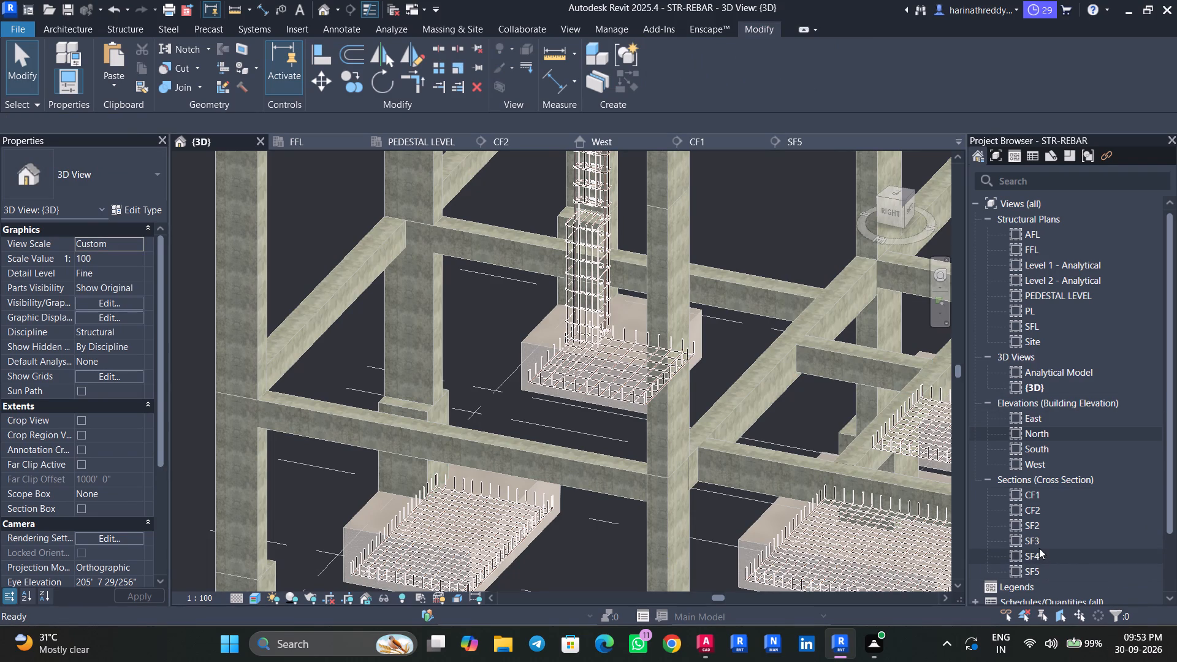
# Open section SF2 and examine the column and pedestal reinforcement down into the footing.
pyautogui.doubleClick(1041, 523)
pyautogui.scroll(-3, 379, 363)
pyautogui.moveTo(363, 338); pyautogui.dragTo(369, 530, button='middle')
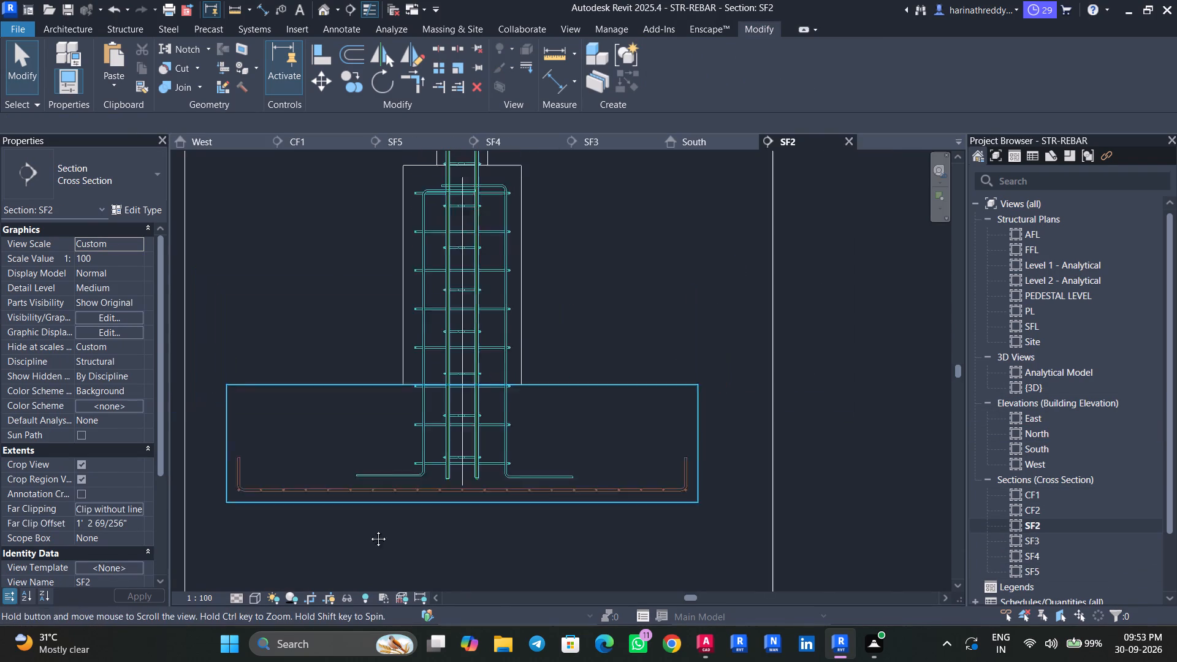
pyautogui.moveTo(369, 530); pyautogui.dragTo(369, 549, button='middle')
pyautogui.click(474, 240)
pyautogui.moveTo(505, 260); pyautogui.dragTo(489, 190, button='middle')
pyautogui.press('Escape')
pyautogui.press('Escape')
pyautogui.press('Escape')
pyautogui.press('Escape')
pyautogui.press('Escape')
pyautogui.scroll(-9, 823, 357)
pyautogui.scroll(1, 820, 360)
pyautogui.scroll(-7, 820, 360)
pyautogui.moveTo(824, 362); pyautogui.dragTo(750, 420, button='middle')
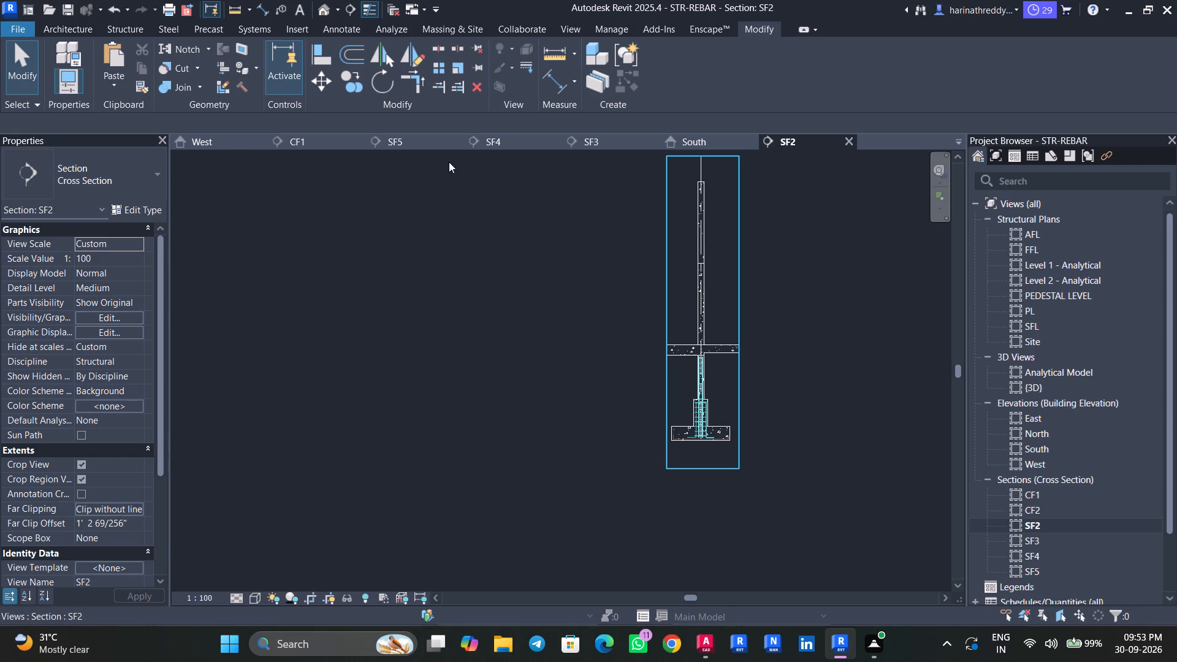
# Open the AFL structural plan at the SF2 footing on grid 2.
pyautogui.doubleClick(1046, 236)
pyautogui.scroll(-3, 446, 311)
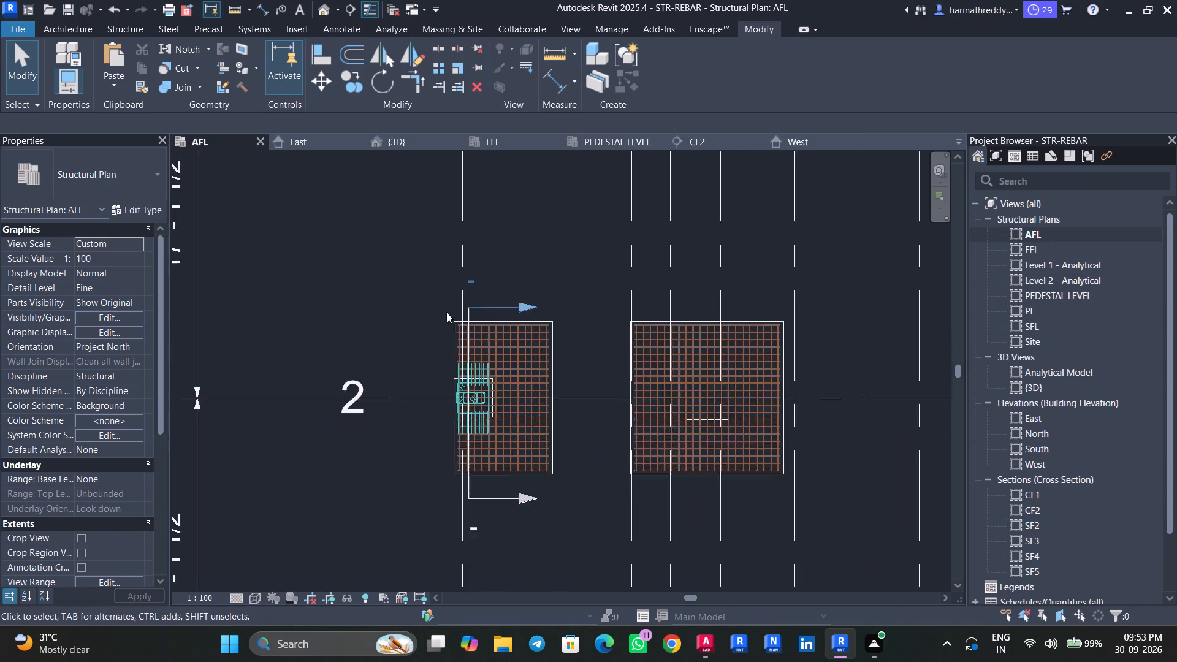
pyautogui.scroll(-3, 446, 312)
pyautogui.scroll(3, 512, 318)
pyautogui.scroll(-1, 512, 318)
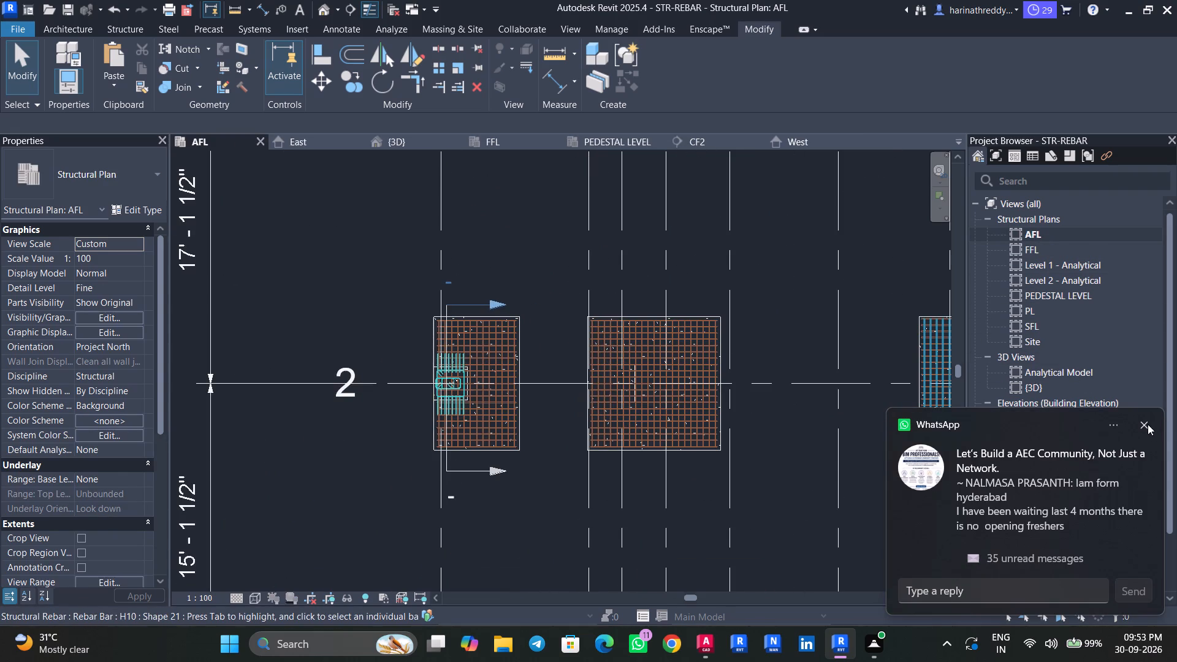
pyautogui.click(1148, 424)
pyautogui.scroll(8, 583, 311)
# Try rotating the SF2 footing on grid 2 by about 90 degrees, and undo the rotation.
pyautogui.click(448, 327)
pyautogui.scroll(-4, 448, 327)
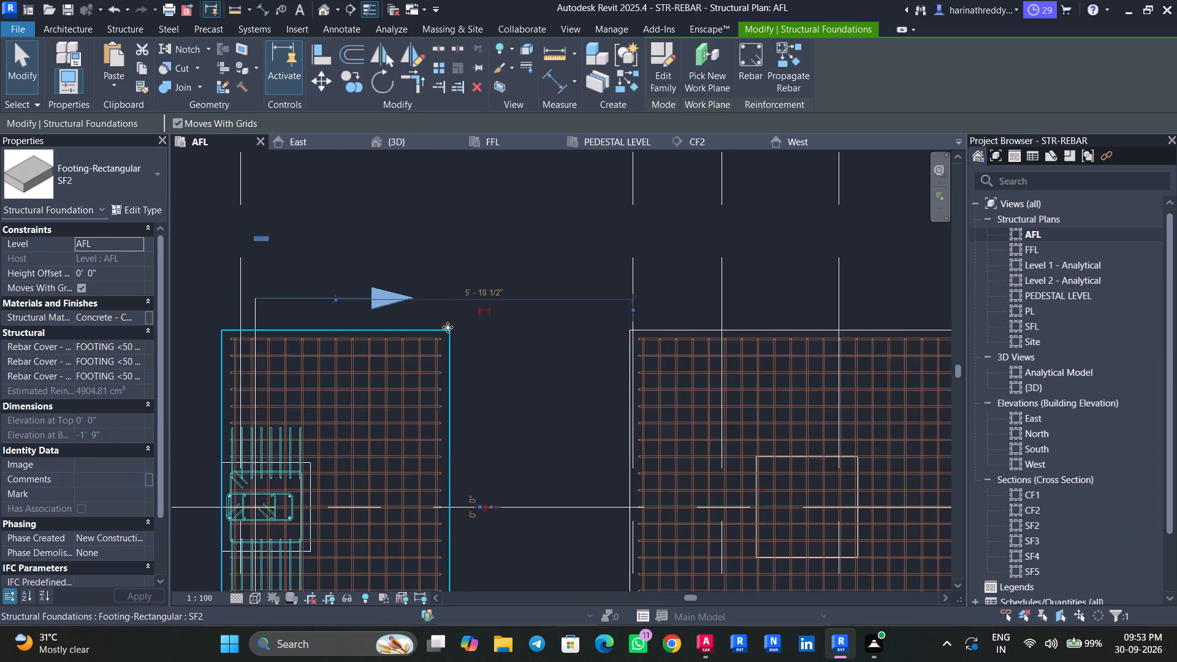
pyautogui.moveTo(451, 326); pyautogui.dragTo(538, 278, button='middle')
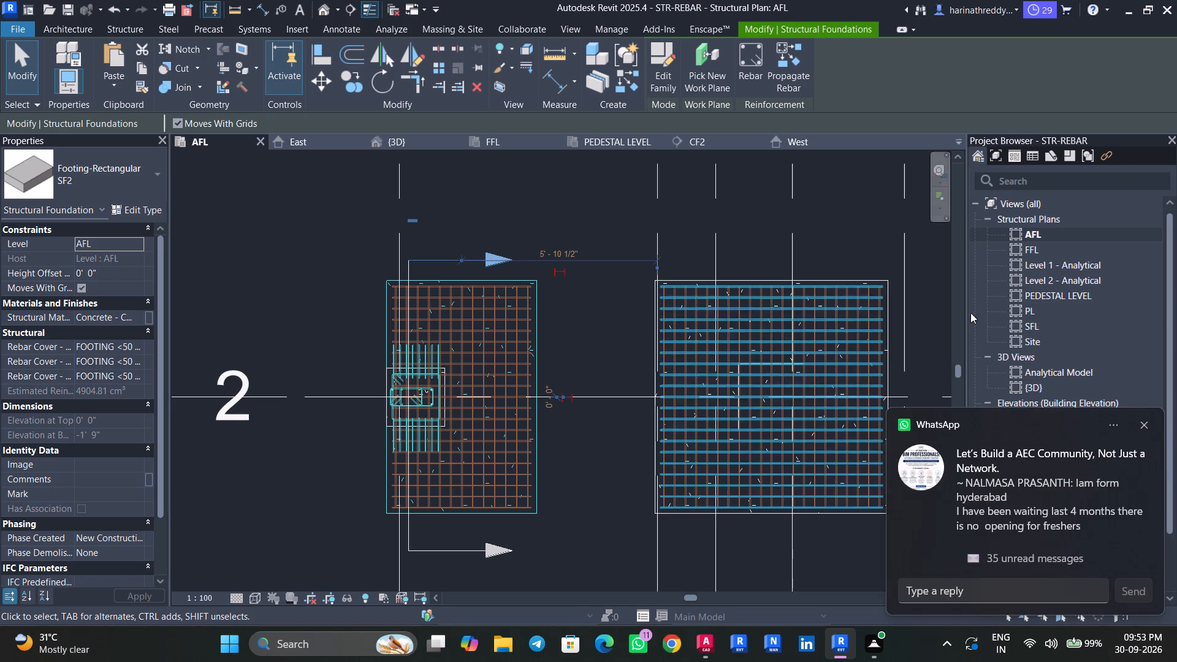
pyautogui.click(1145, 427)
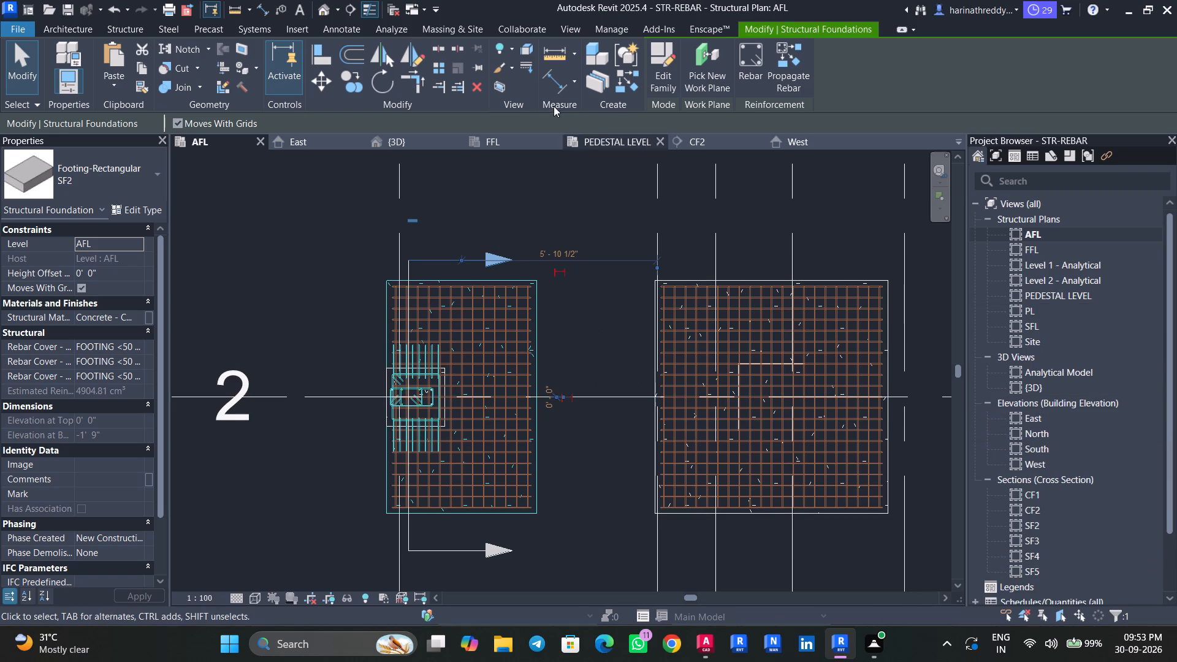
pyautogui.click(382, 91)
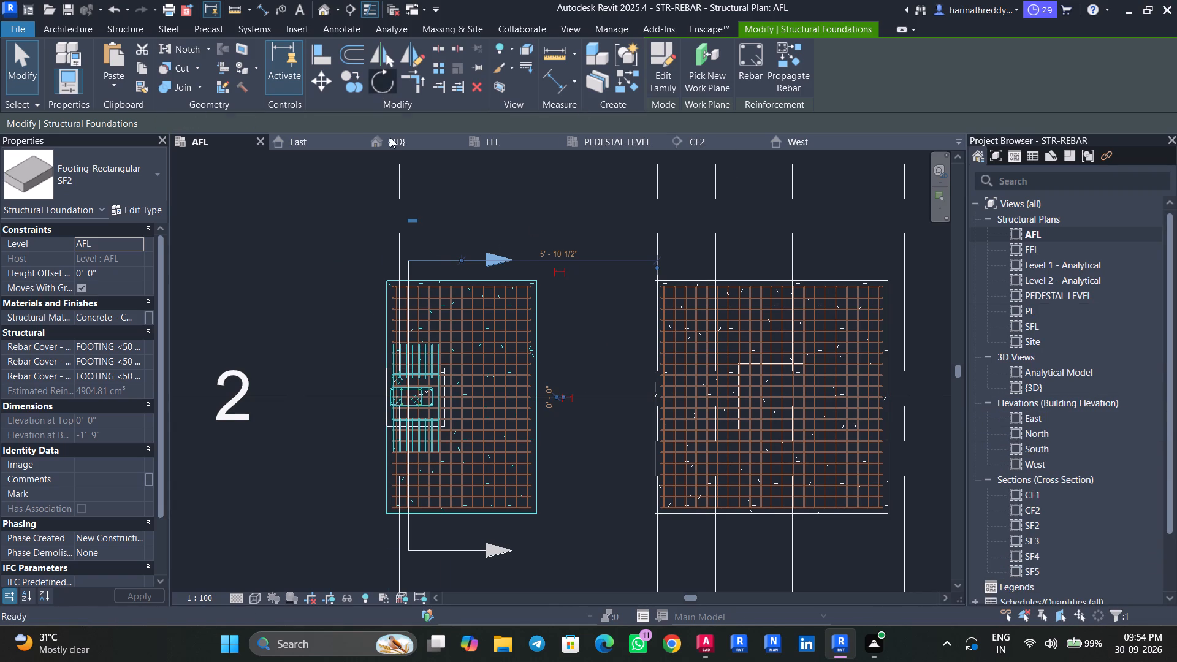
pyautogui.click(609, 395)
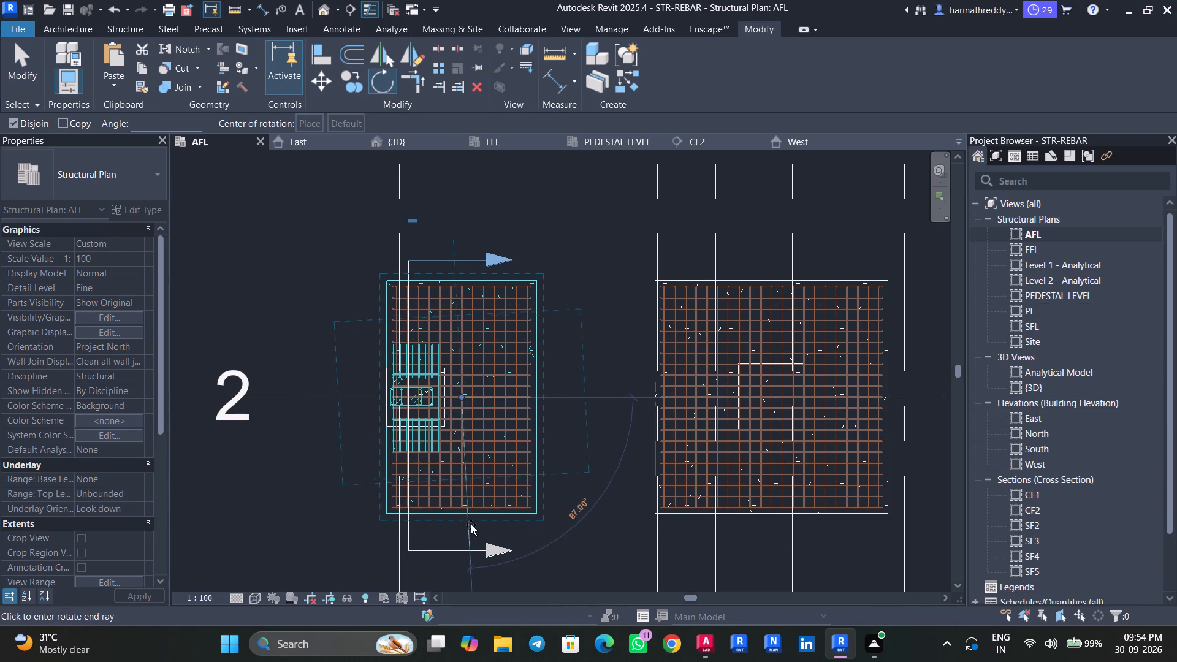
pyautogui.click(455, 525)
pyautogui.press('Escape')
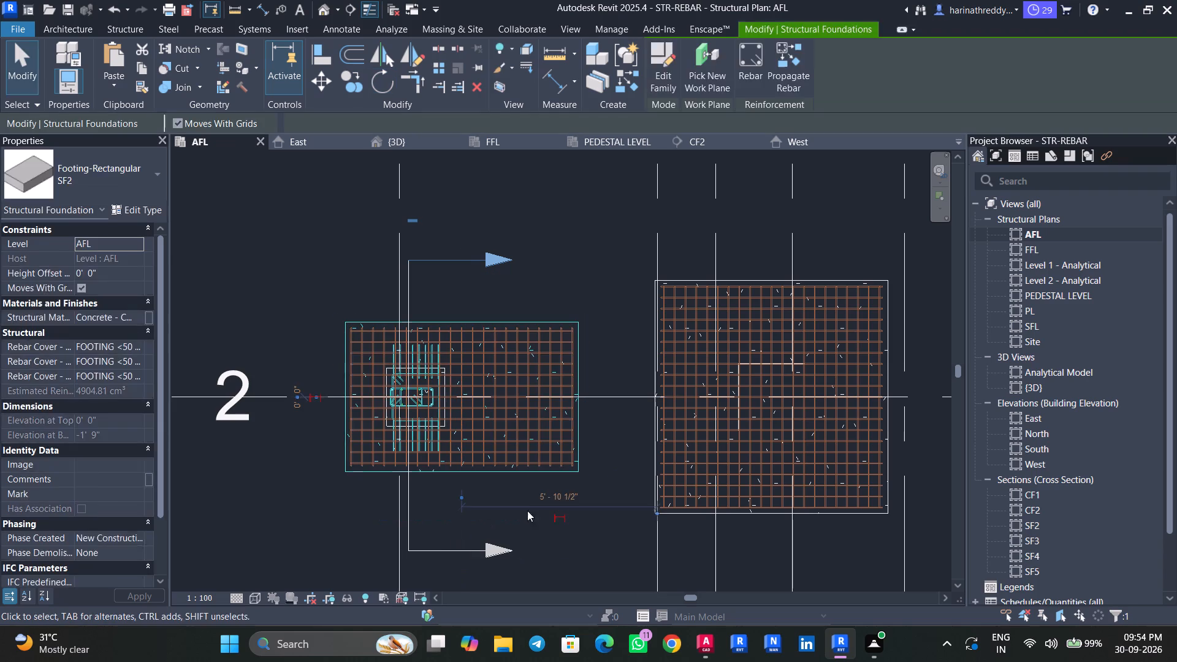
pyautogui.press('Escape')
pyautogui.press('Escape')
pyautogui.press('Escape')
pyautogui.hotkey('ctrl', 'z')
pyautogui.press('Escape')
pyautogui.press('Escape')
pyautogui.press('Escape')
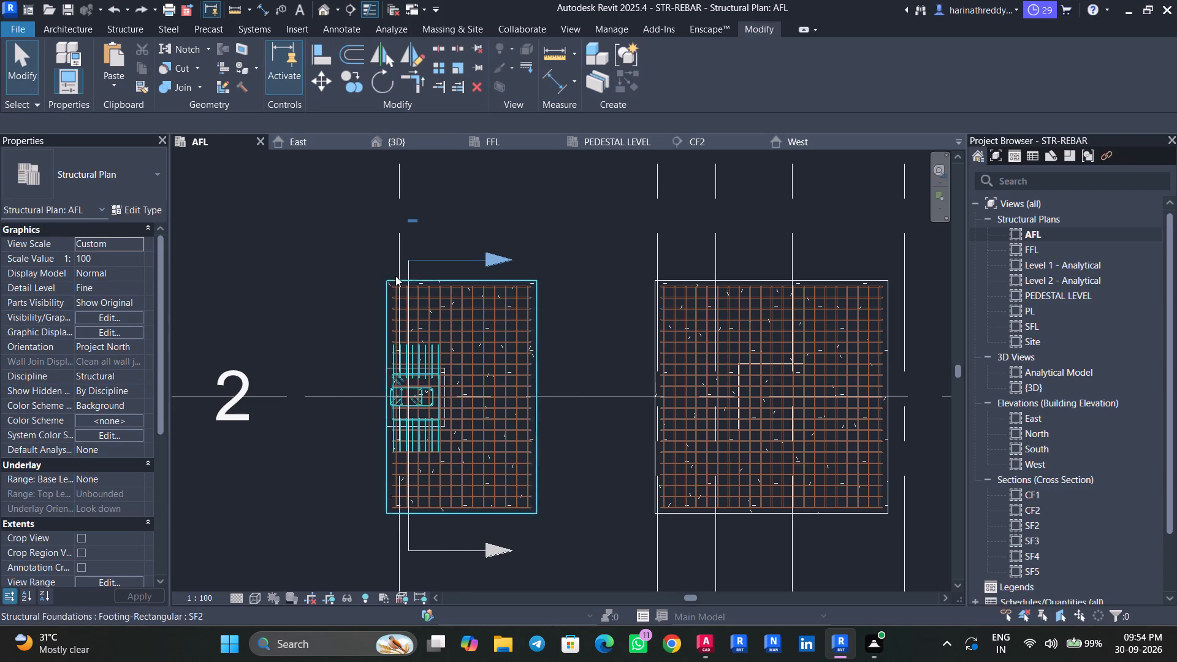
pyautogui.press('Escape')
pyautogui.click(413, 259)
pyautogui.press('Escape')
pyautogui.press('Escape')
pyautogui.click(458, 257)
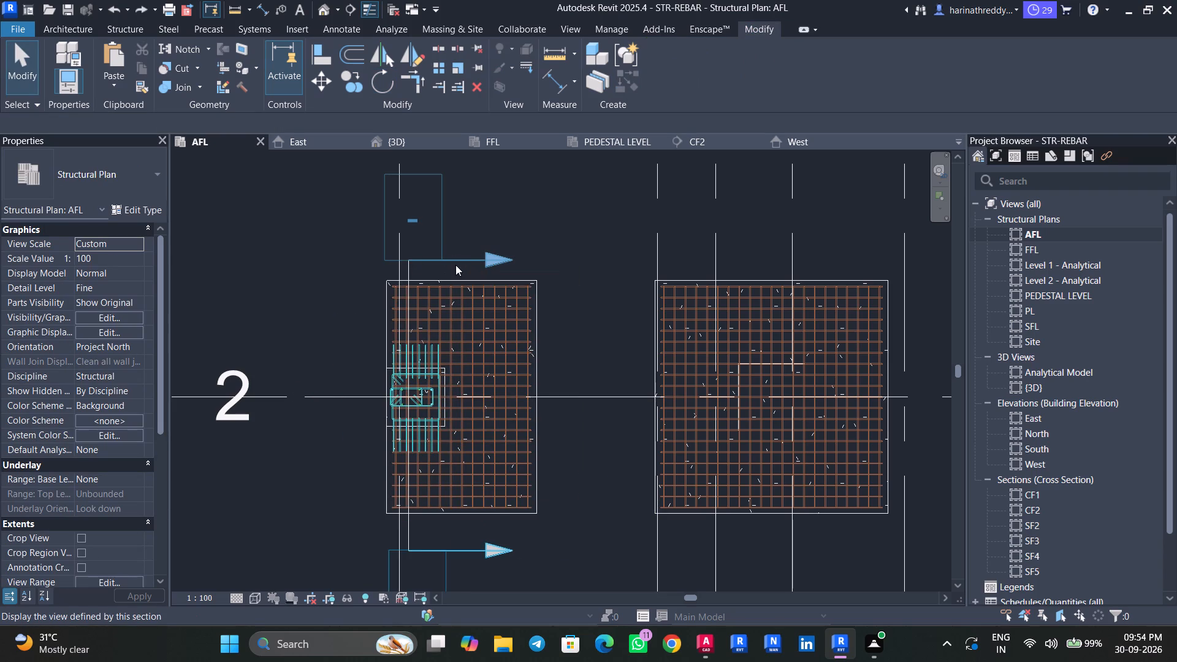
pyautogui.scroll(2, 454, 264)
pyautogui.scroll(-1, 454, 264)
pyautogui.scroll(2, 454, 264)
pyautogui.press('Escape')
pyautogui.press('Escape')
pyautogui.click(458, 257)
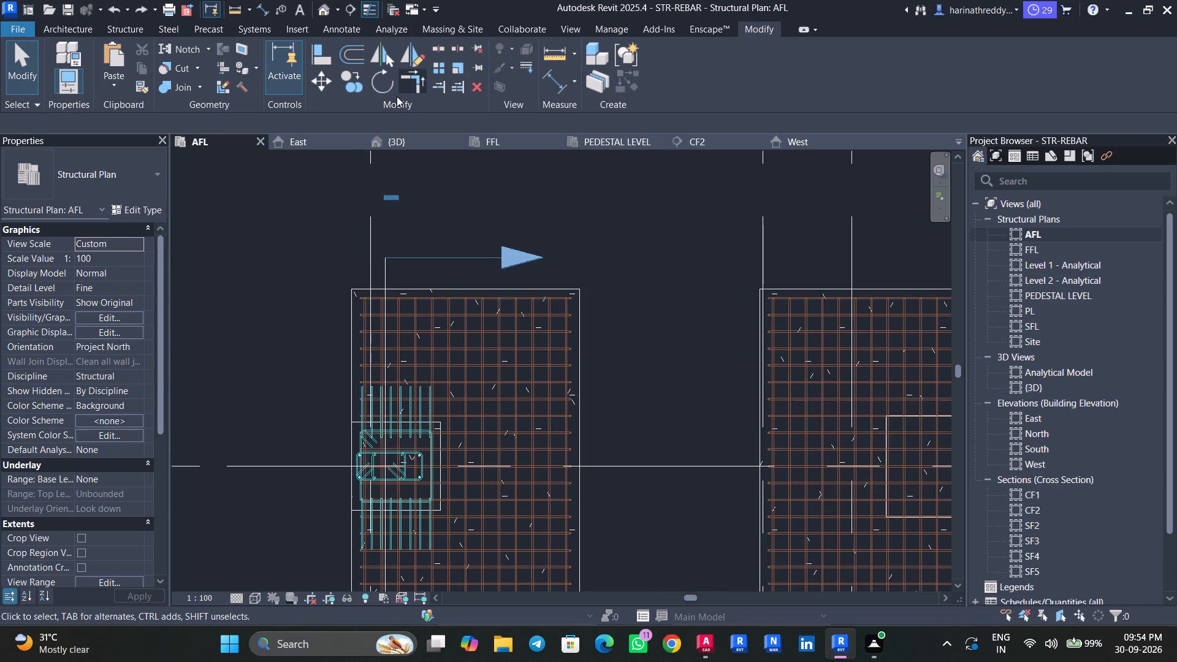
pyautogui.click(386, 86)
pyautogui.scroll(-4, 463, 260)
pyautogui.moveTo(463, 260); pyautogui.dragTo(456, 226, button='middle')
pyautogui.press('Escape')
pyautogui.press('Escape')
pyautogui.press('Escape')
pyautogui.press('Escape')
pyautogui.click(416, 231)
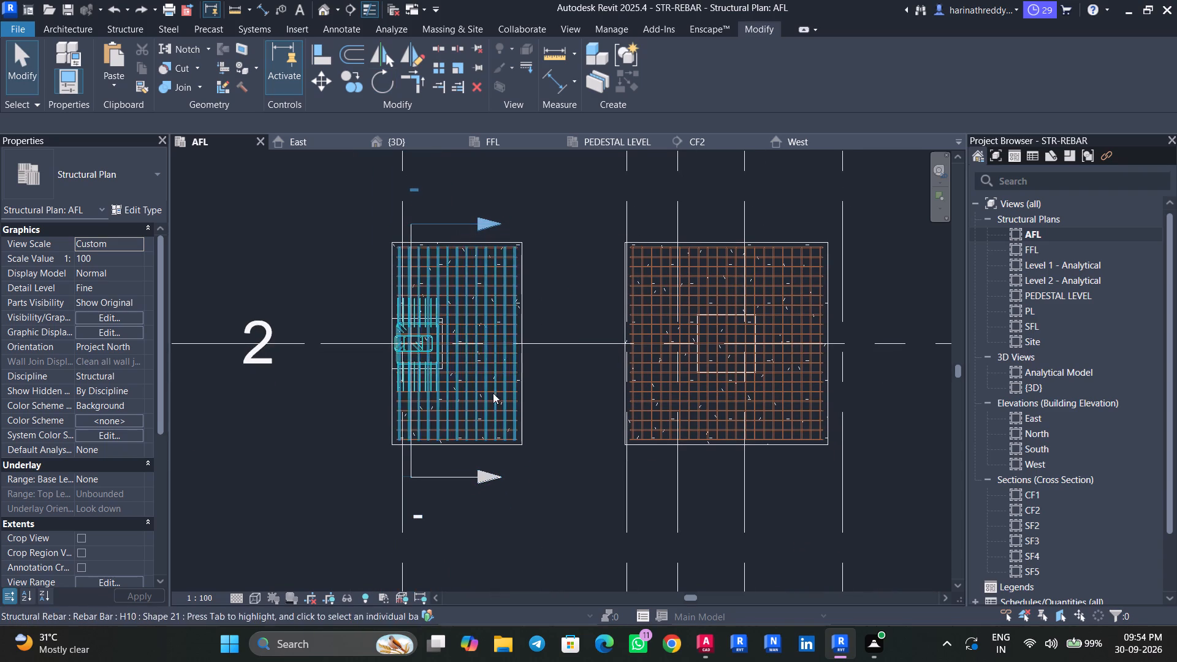
# Rotate the section line through the grid 2 column 90 degrees clockwise so it runs parallel to grid 2.
pyautogui.click(484, 481)
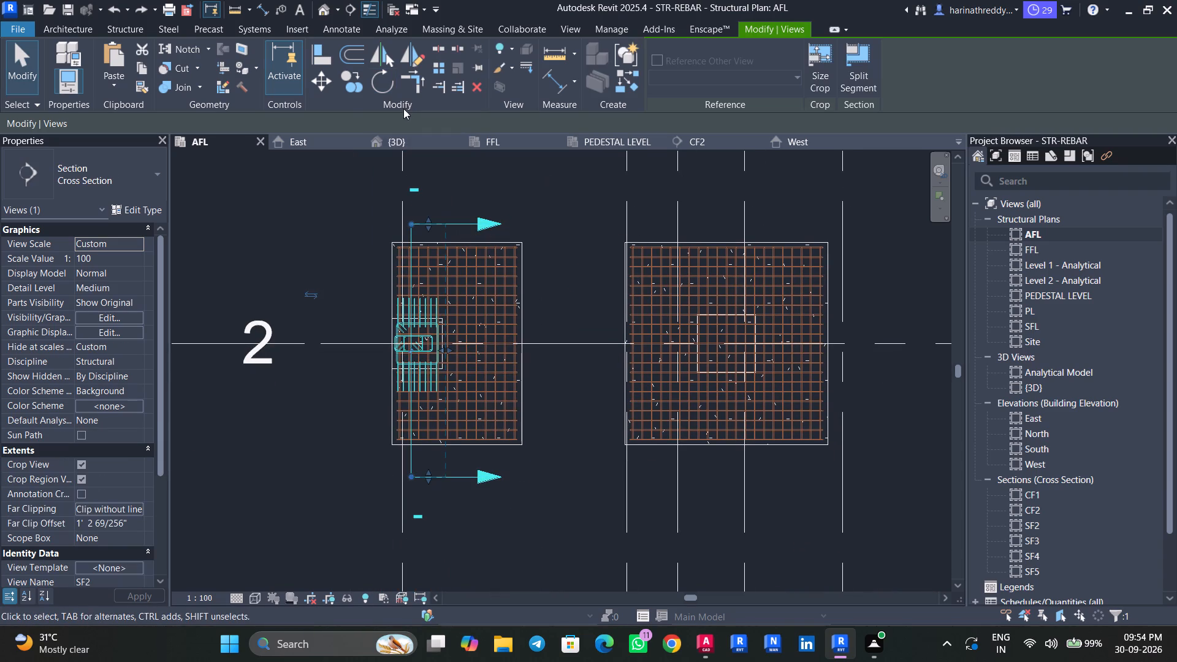
pyautogui.click(390, 89)
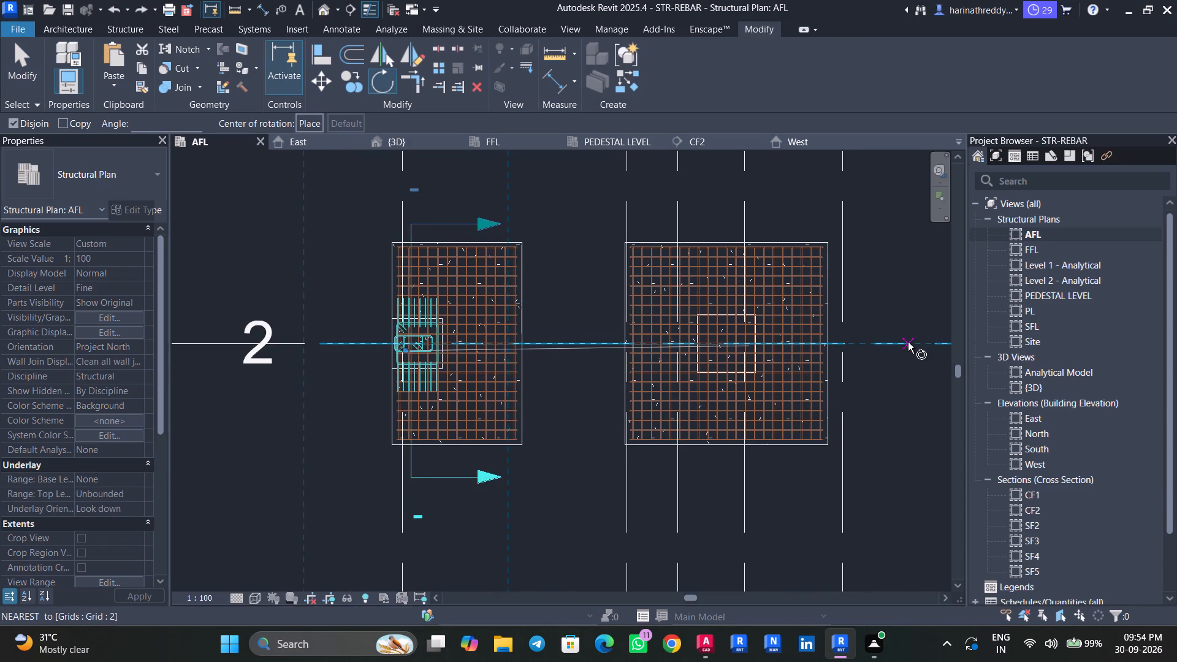
pyautogui.click(908, 365)
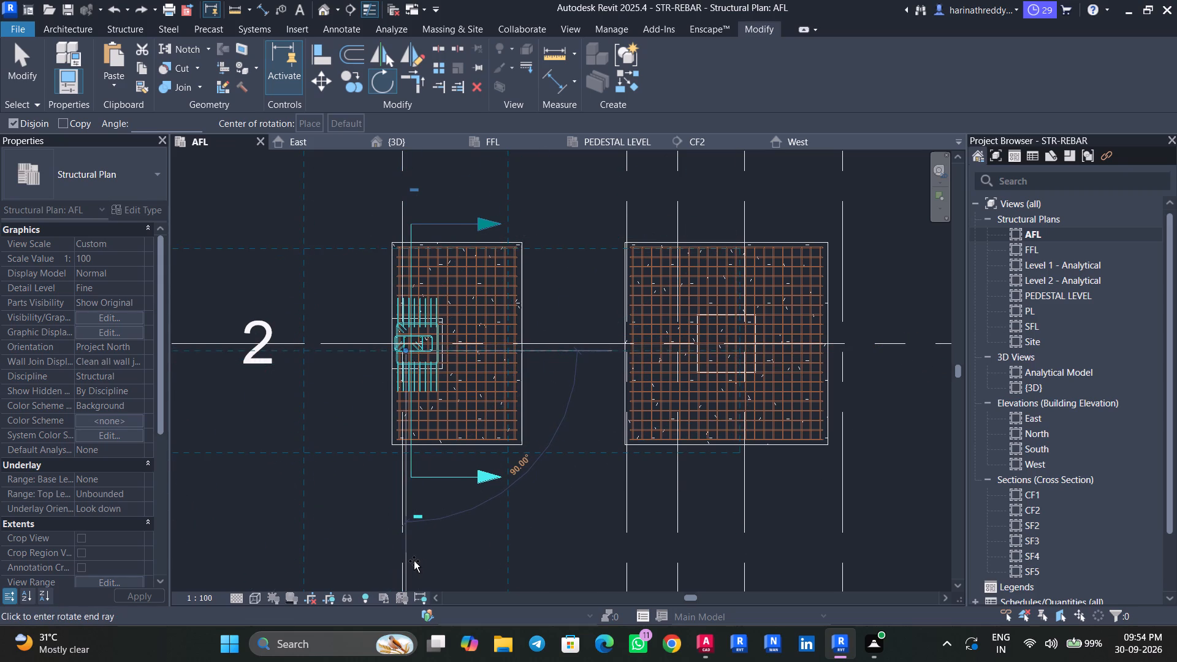
pyautogui.click(414, 561)
pyautogui.press('Escape')
pyautogui.press('Escape')
pyautogui.press('Escape')
pyautogui.press('Escape')
# Move the rotated section line past grid 2 to just beyond the column stirrups, keeping it inside the pedestal outline.
pyautogui.click(465, 354)
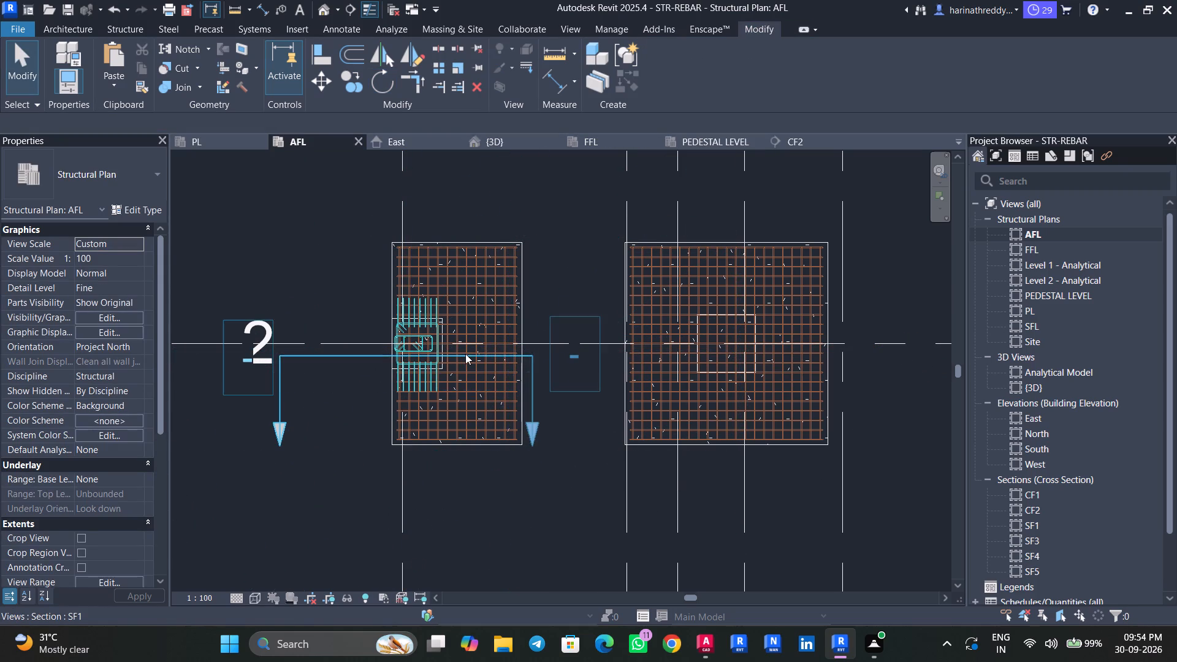
pyautogui.scroll(4, 441, 355)
pyautogui.scroll(2, 345, 357)
pyautogui.moveTo(340, 357); pyautogui.dragTo(341, 310)
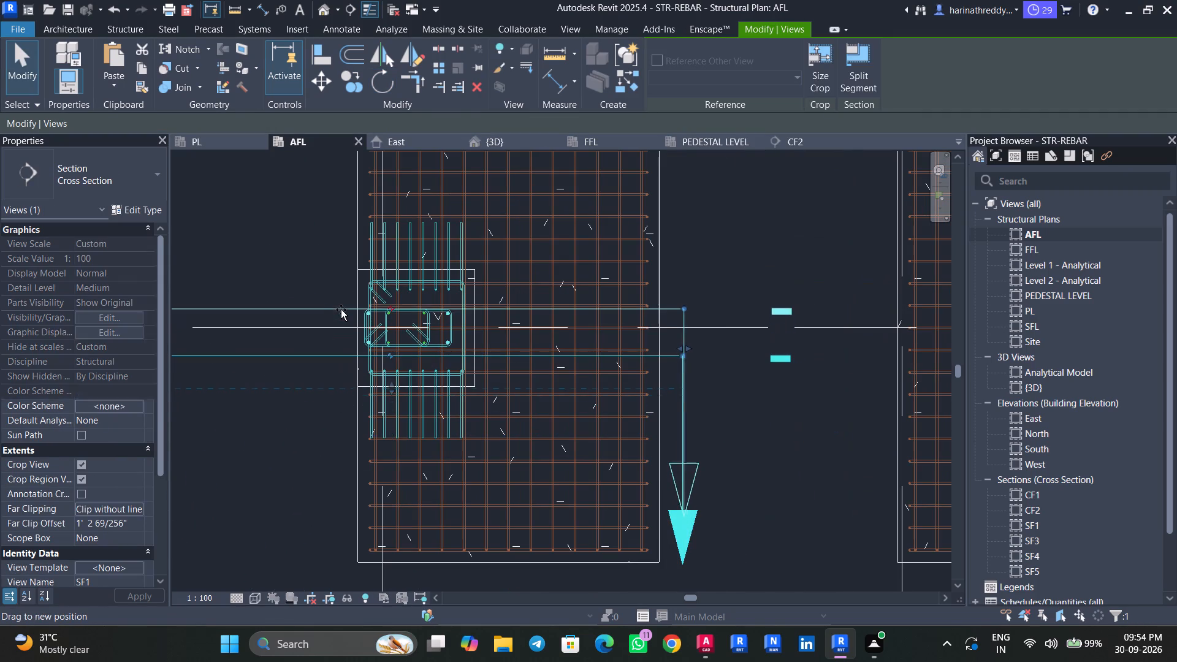
pyautogui.moveTo(341, 310); pyautogui.dragTo(349, 304)
pyautogui.press('Escape')
pyautogui.press('Escape')
pyautogui.scroll(3, 393, 316)
pyautogui.scroll(-1, 394, 316)
pyautogui.scroll(5, 403, 333)
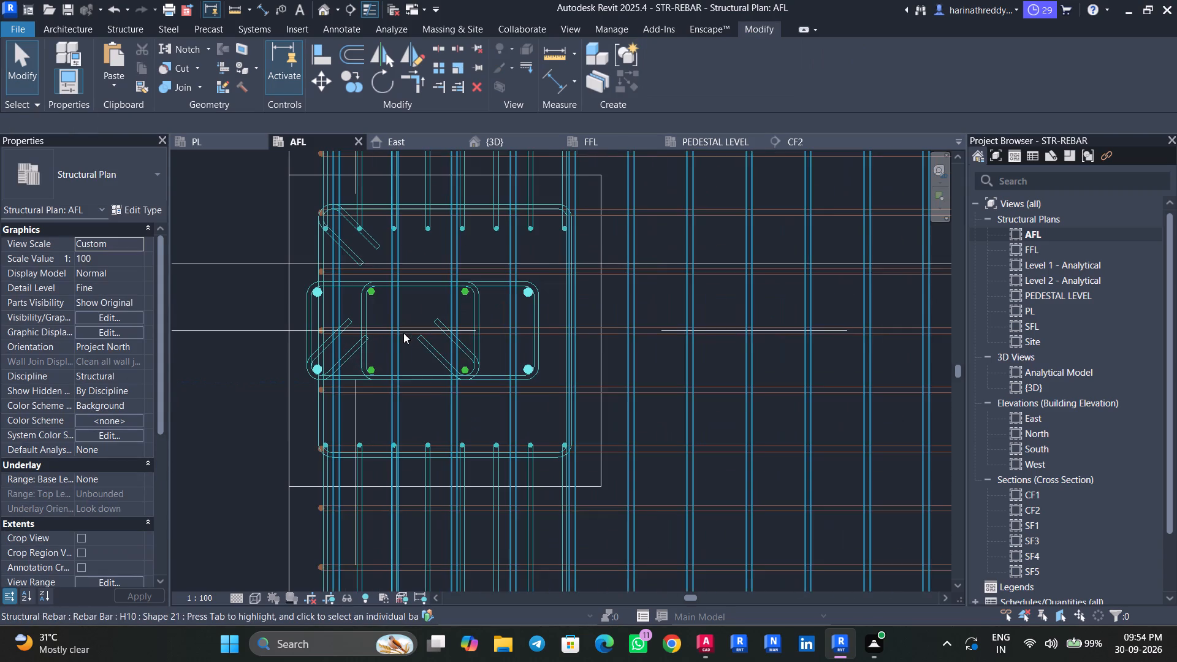
pyautogui.scroll(-5, 368, 384)
pyautogui.scroll(1, 368, 384)
pyautogui.scroll(-4, 368, 384)
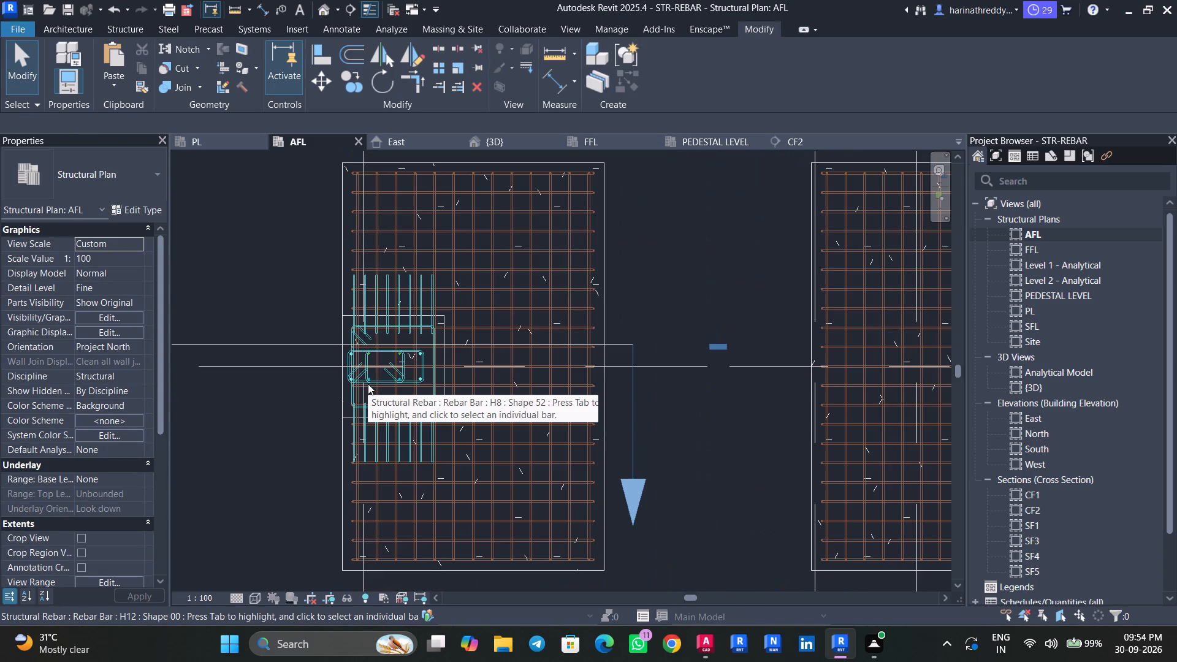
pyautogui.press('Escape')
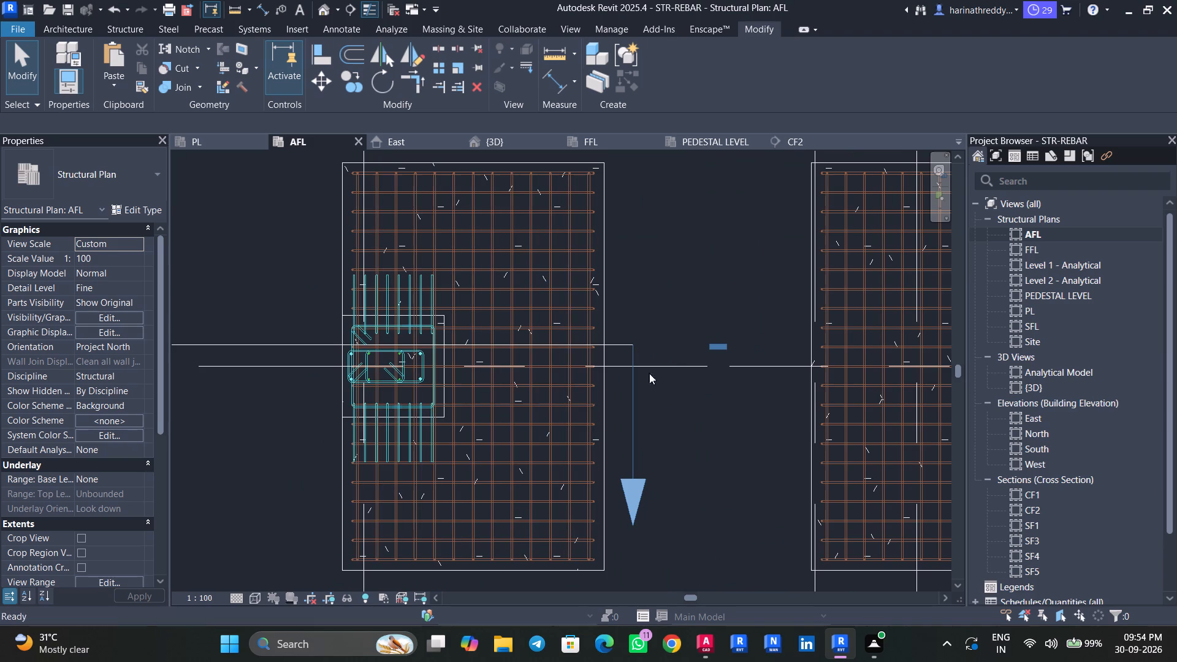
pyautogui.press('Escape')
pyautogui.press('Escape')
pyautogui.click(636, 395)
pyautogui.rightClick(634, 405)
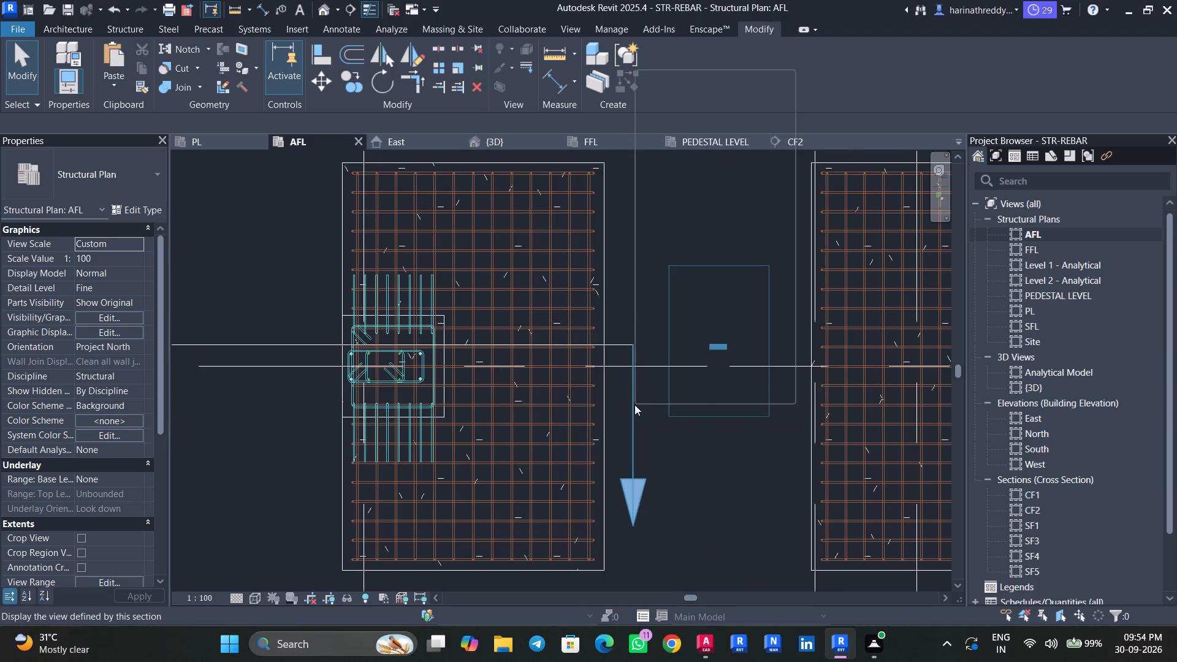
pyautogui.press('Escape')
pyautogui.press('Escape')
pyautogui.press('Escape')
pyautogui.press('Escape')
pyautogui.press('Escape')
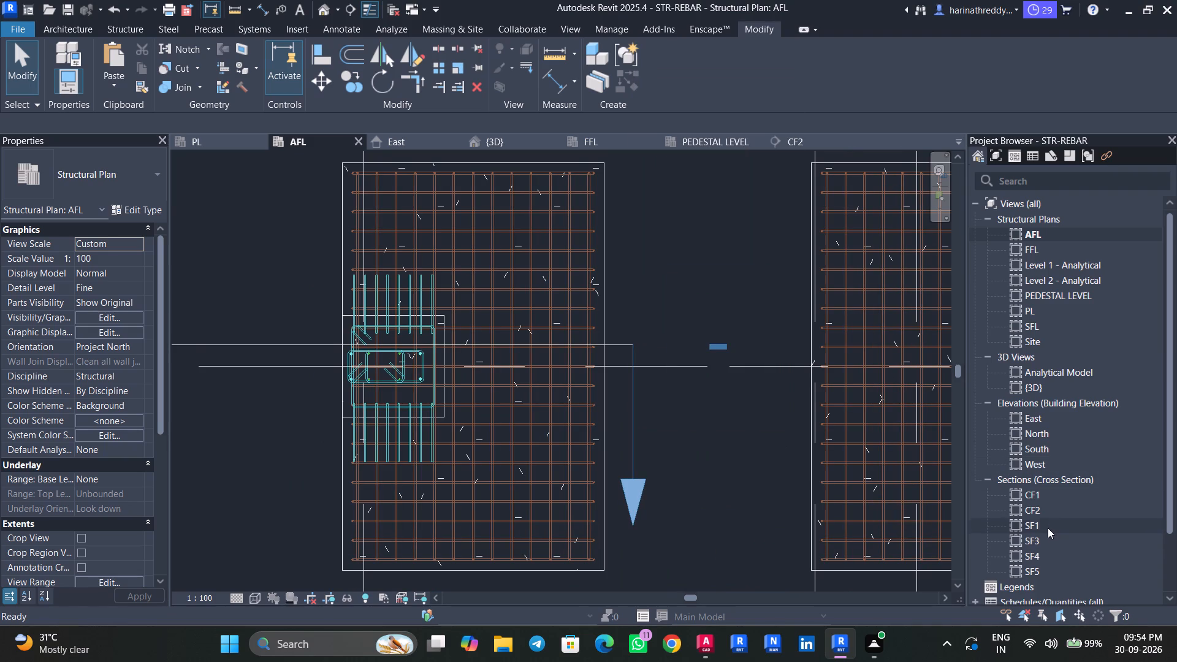
# Select the SF2 footing and open section SF1 to examine its column and pedestal reinforcement.
pyautogui.scroll(2, 1040, 532)
pyautogui.press('Escape')
pyautogui.click(603, 215)
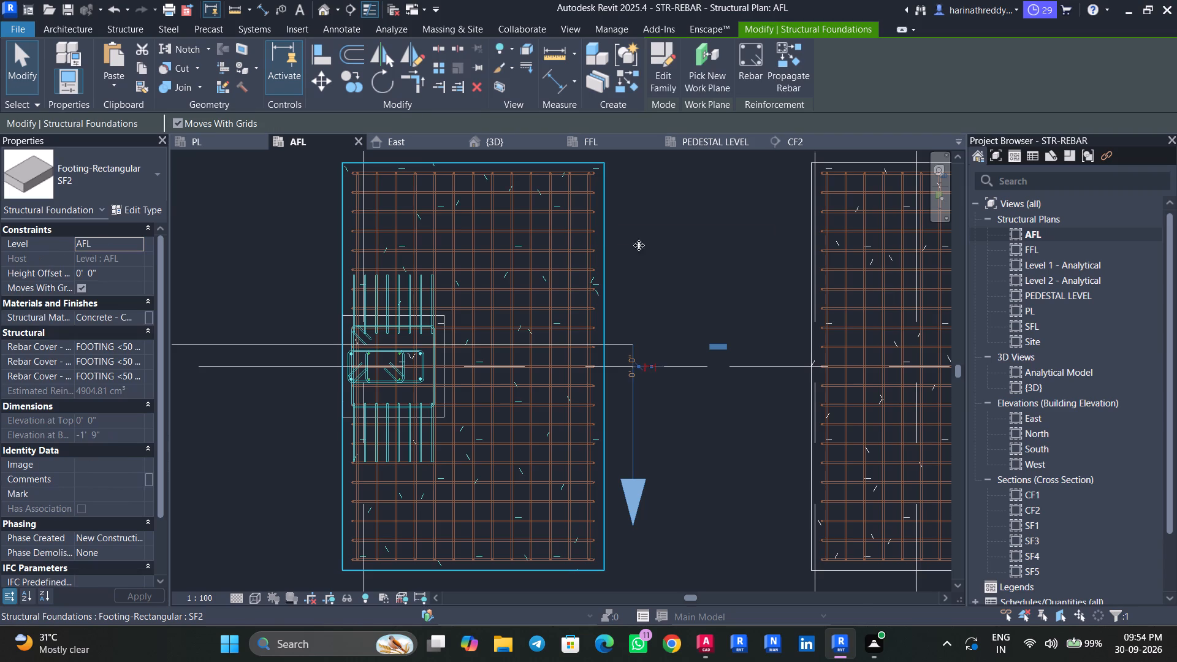
pyautogui.click(1049, 524)
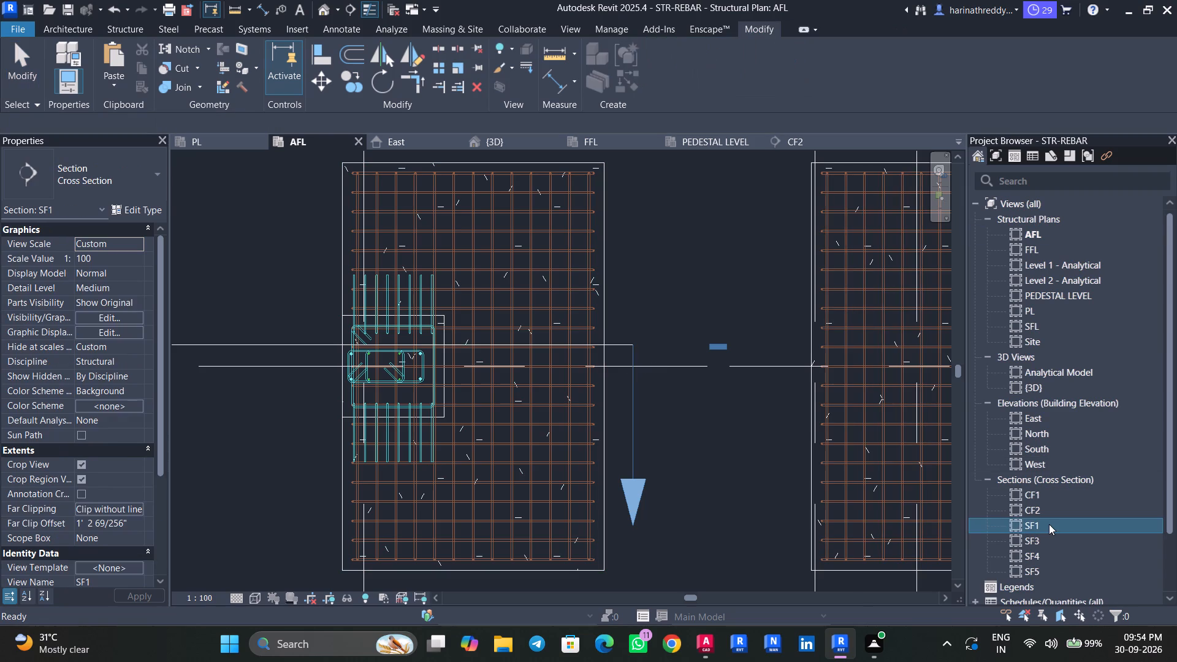
pyautogui.doubleClick(1049, 524)
pyautogui.scroll(4, 526, 530)
pyautogui.scroll(-1, 526, 530)
pyautogui.scroll(2, 616, 543)
pyautogui.scroll(-1, 616, 543)
pyautogui.scroll(1, 616, 543)
pyautogui.scroll(-1, 616, 543)
pyautogui.scroll(4, 616, 543)
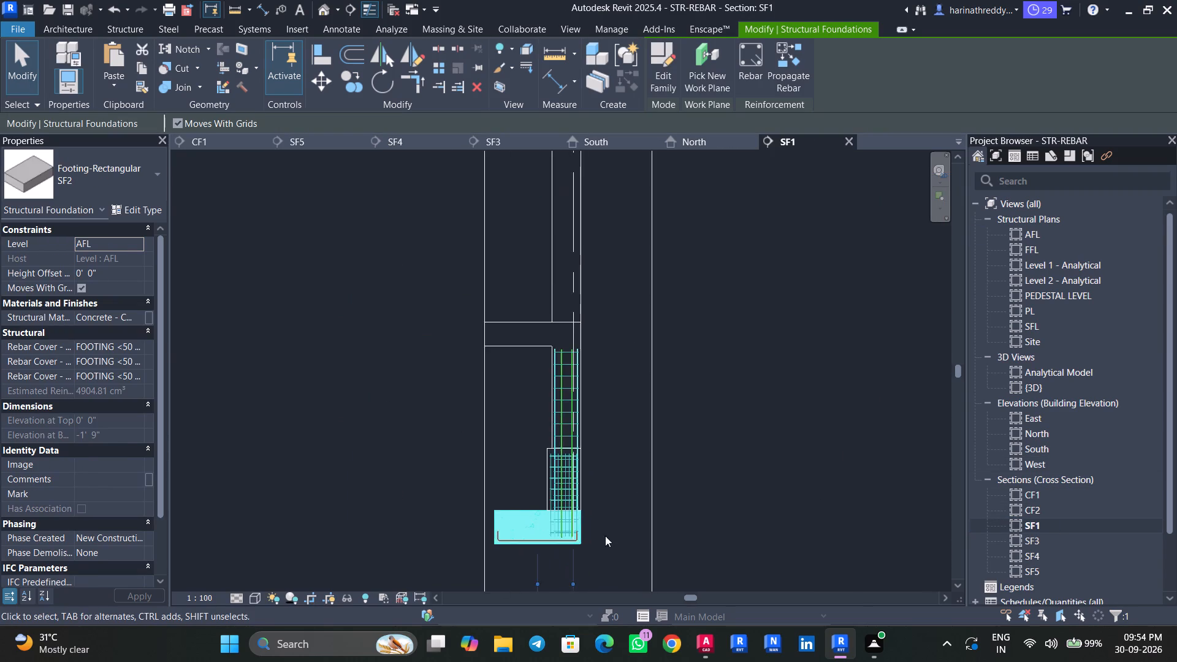
# Examine the column and pedestal reinforcement above the SF2 footing in section SF1, checking the individual vertical bars.
pyautogui.scroll(1, 605, 536)
pyautogui.press('Escape')
pyautogui.press('Escape')
pyautogui.press('Escape')
pyautogui.scroll(10, 536, 517)
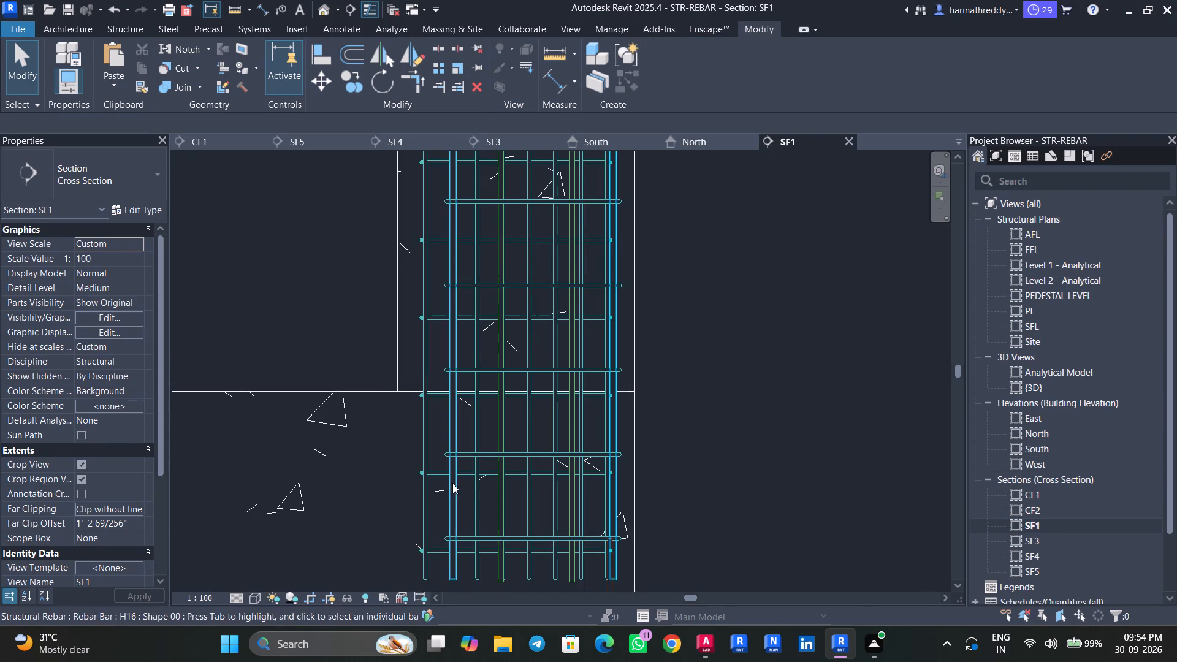
pyautogui.click(495, 504)
pyautogui.scroll(-5, 495, 504)
pyautogui.moveTo(495, 504); pyautogui.dragTo(514, 461, button='middle')
pyautogui.press('Escape')
pyautogui.press('Escape')
pyautogui.press('Escape')
pyautogui.moveTo(463, 185); pyautogui.dragTo(443, 455, button='middle')
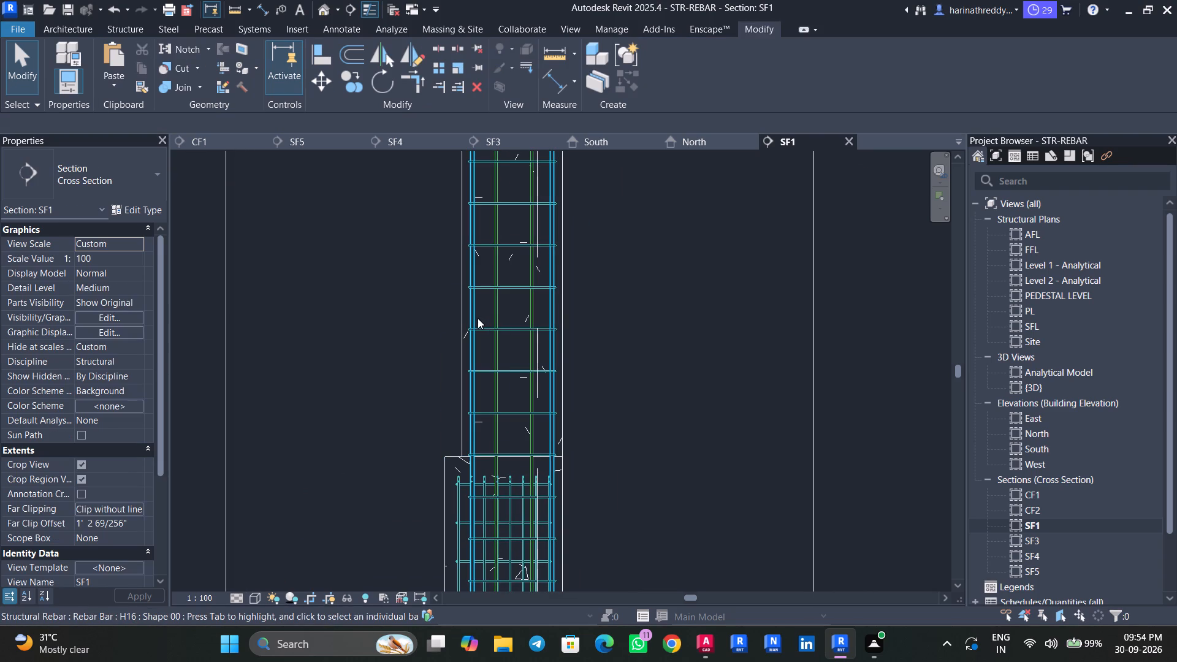
# Edit the sketch of the column's H16 vertical bar set in the East elevation, adding a horizontal leg about 1' 10" long at its lower end.
pyautogui.click(478, 318)
pyautogui.moveTo(626, 392); pyautogui.dragTo(654, 156, button='middle')
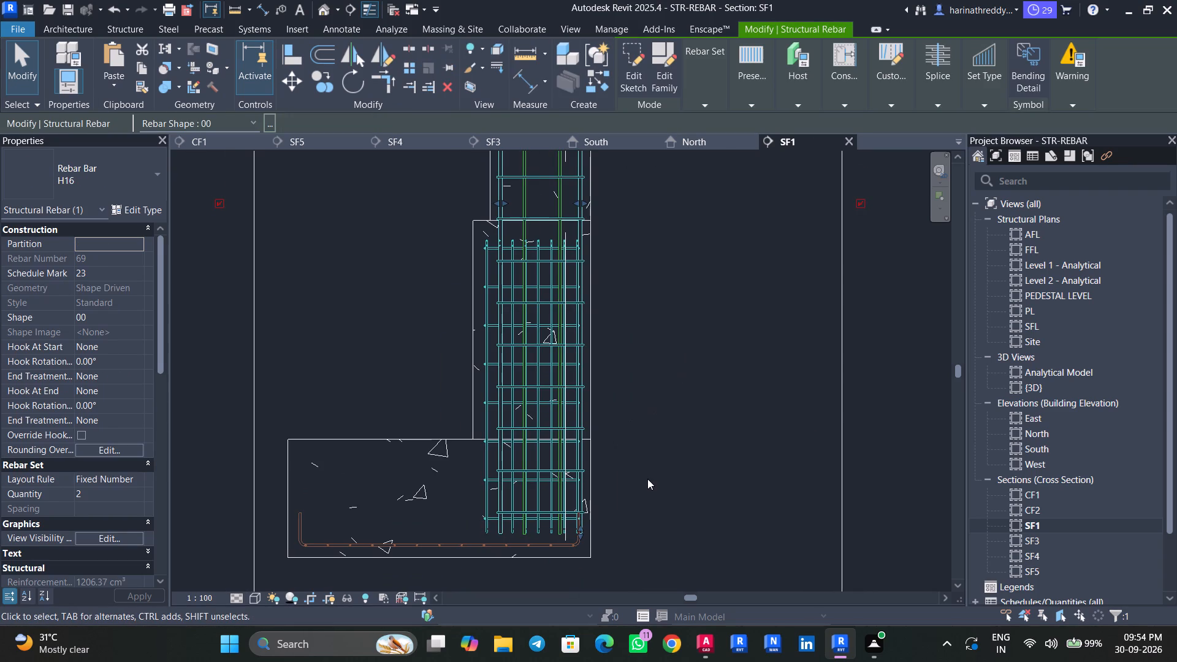
pyautogui.click(634, 84)
pyautogui.click(595, 470)
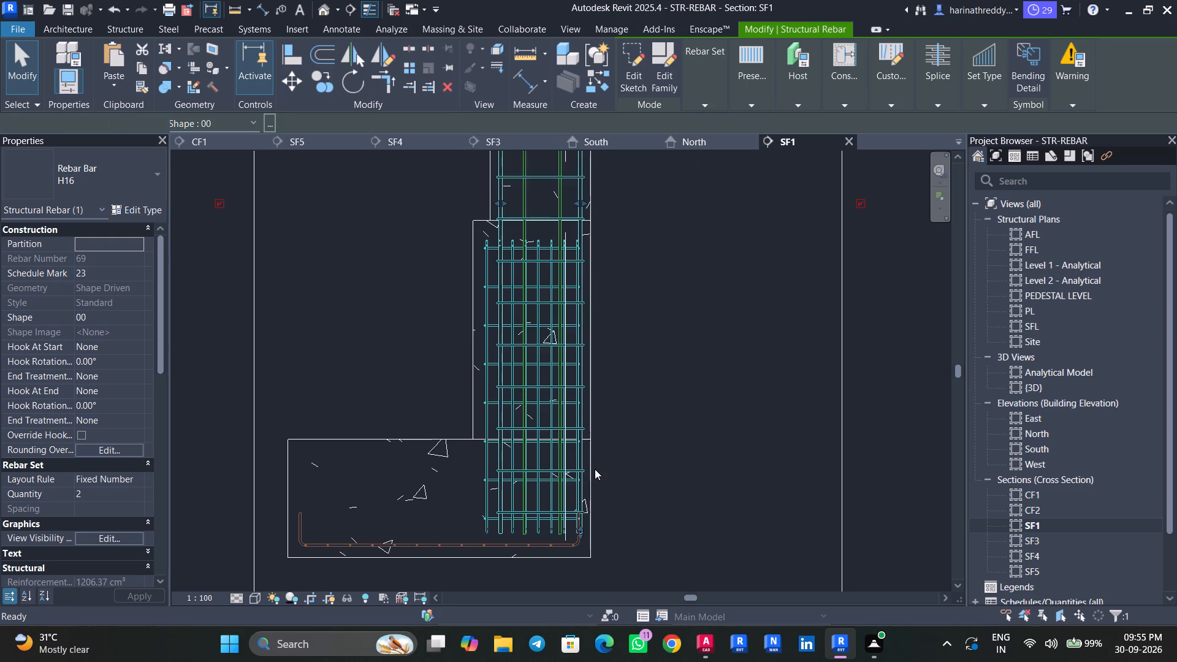
pyautogui.scroll(-13, 553, 431)
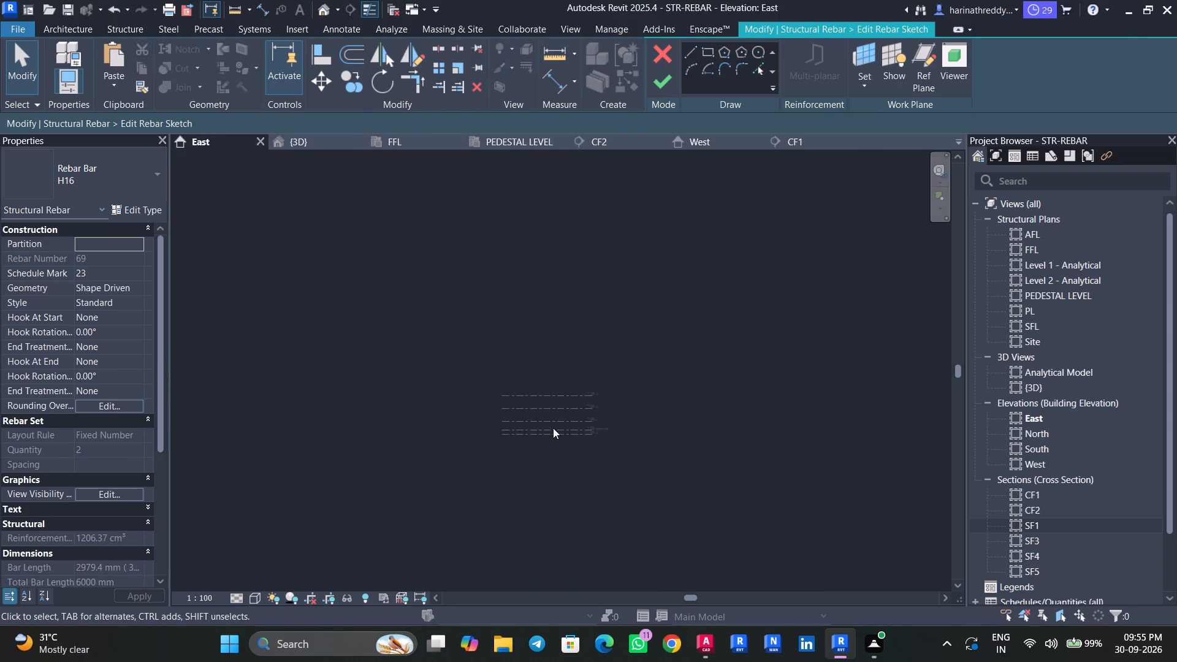
pyautogui.scroll(-2, 553, 428)
pyautogui.scroll(1, 553, 428)
pyautogui.scroll(-1, 553, 428)
pyautogui.scroll(3, 249, 424)
pyautogui.scroll(-1, 249, 424)
pyautogui.scroll(20, 249, 424)
pyautogui.scroll(1, 249, 424)
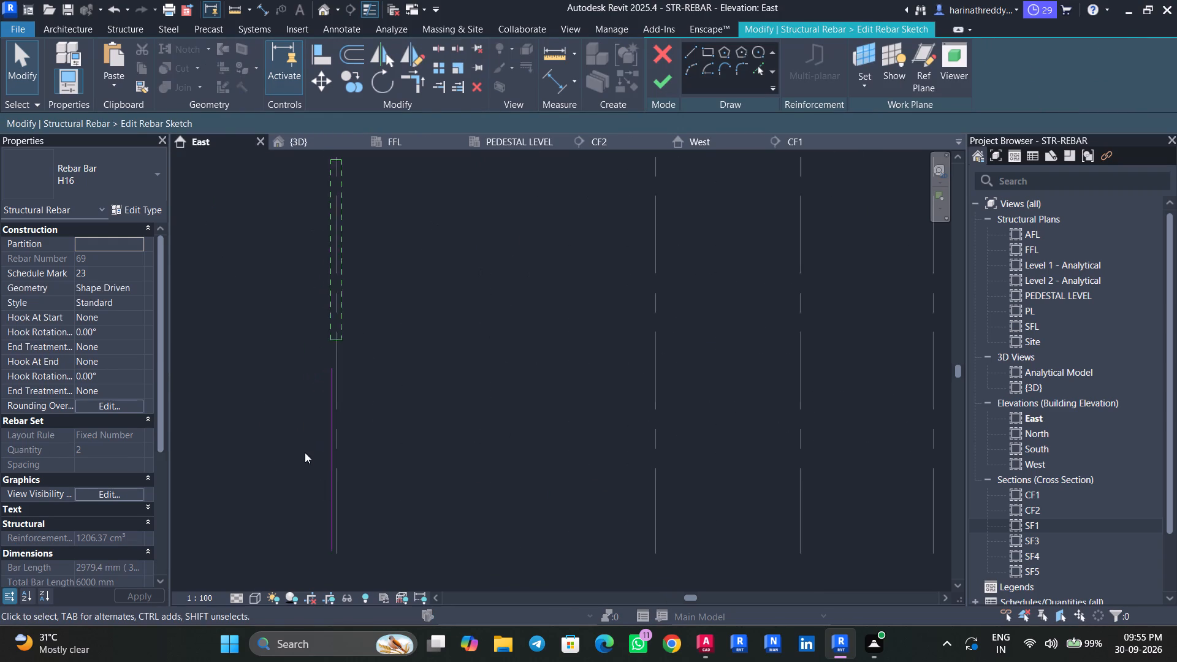
pyautogui.scroll(3, 305, 452)
pyautogui.moveTo(326, 485); pyautogui.dragTo(327, 406, button='middle')
pyautogui.moveTo(363, 494); pyautogui.dragTo(383, 418, button='middle')
pyautogui.scroll(5, 383, 418)
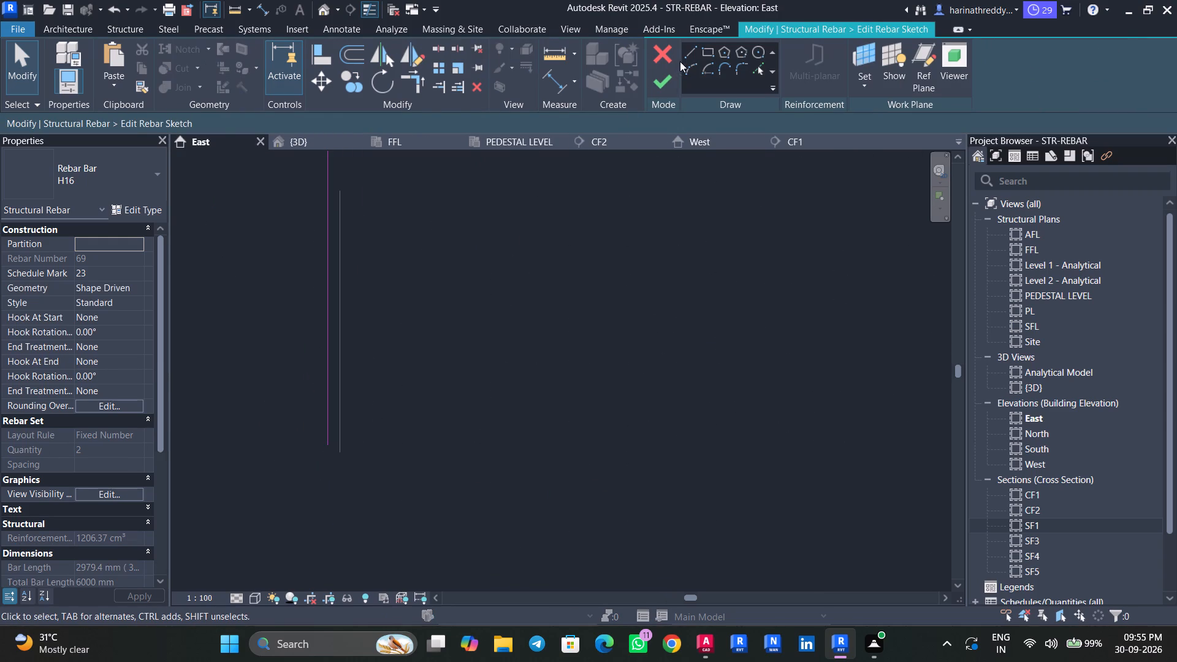
pyautogui.click(690, 56)
pyautogui.click(326, 449)
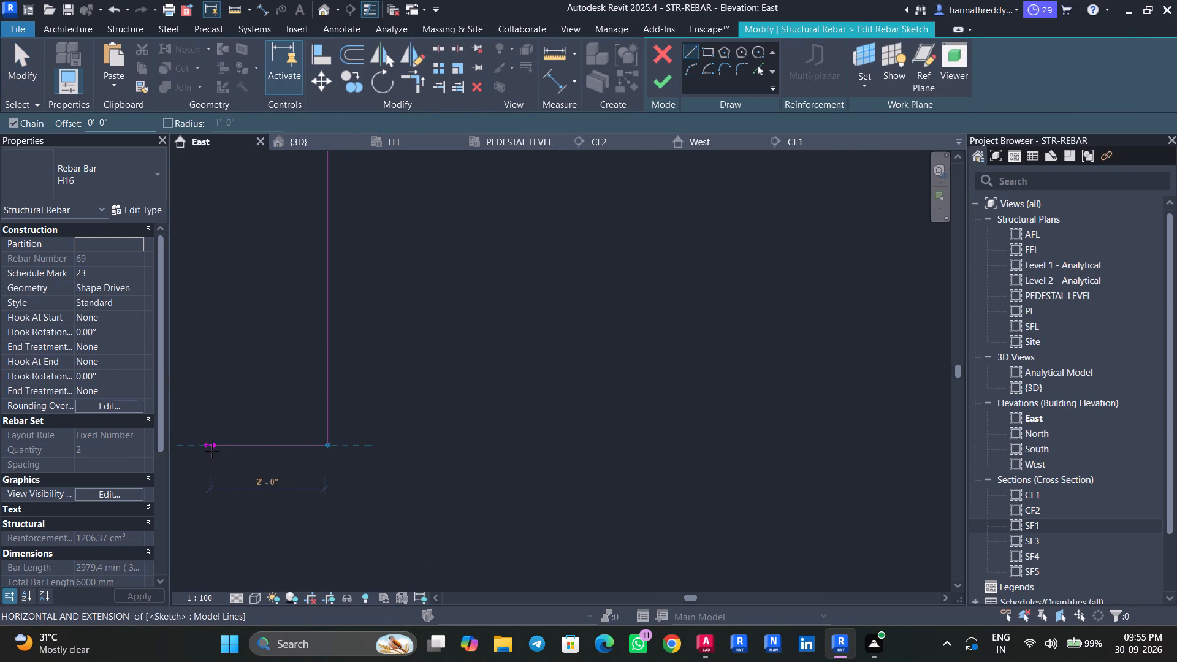
pyautogui.moveTo(212, 451); pyautogui.dragTo(316, 451, button='middle')
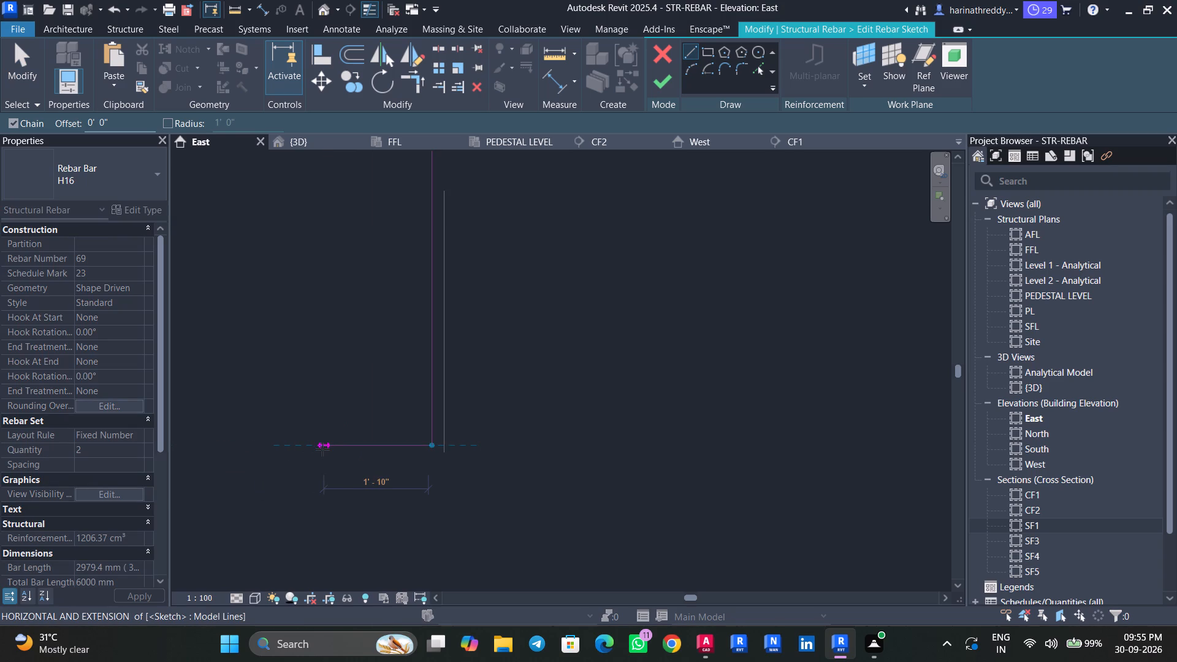
pyautogui.click(329, 449)
pyautogui.press('Escape')
pyautogui.press('Escape')
pyautogui.press('Escape')
pyautogui.press('Escape')
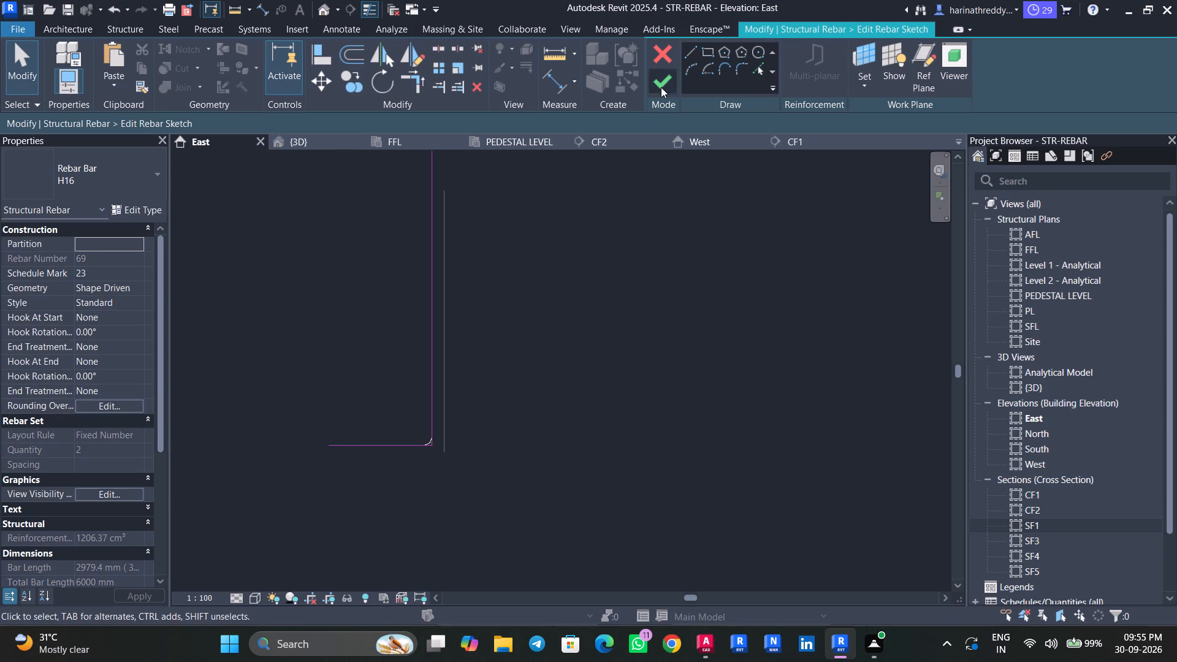
pyautogui.click(661, 87)
# Reopen section SF1 and check the edited H16 bars inside the SF2 footing.
pyautogui.scroll(-1, 497, 308)
pyautogui.scroll(1, 497, 308)
pyautogui.scroll(-7, 497, 308)
pyautogui.scroll(1, 503, 283)
pyautogui.scroll(-4, 503, 283)
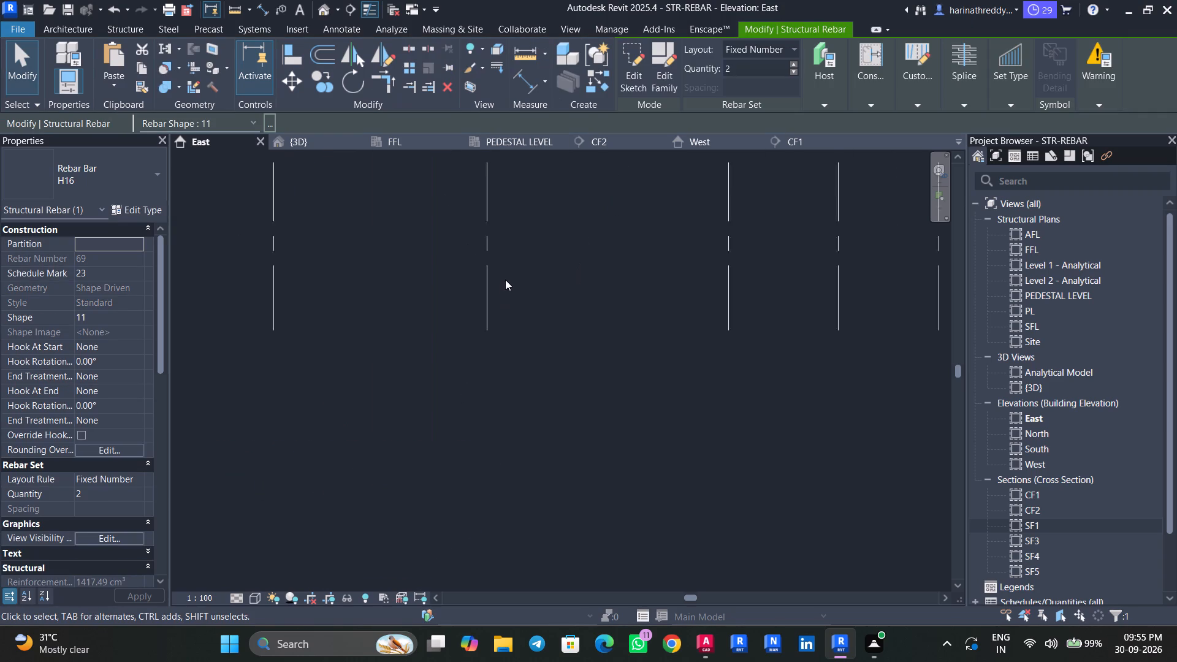
pyautogui.scroll(-2, 505, 280)
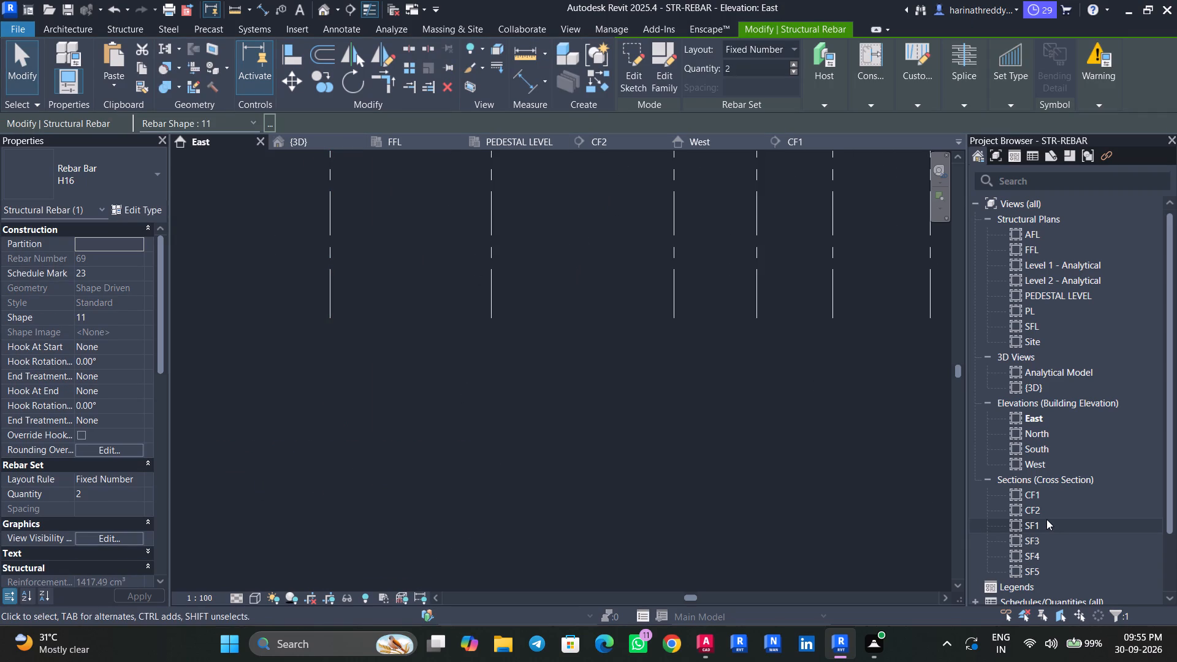
pyautogui.doubleClick(1036, 525)
pyautogui.scroll(2, 489, 514)
pyautogui.scroll(-1, 498, 515)
pyautogui.scroll(2, 500, 515)
pyautogui.press('Escape')
pyautogui.press('Escape')
pyautogui.press('Escape')
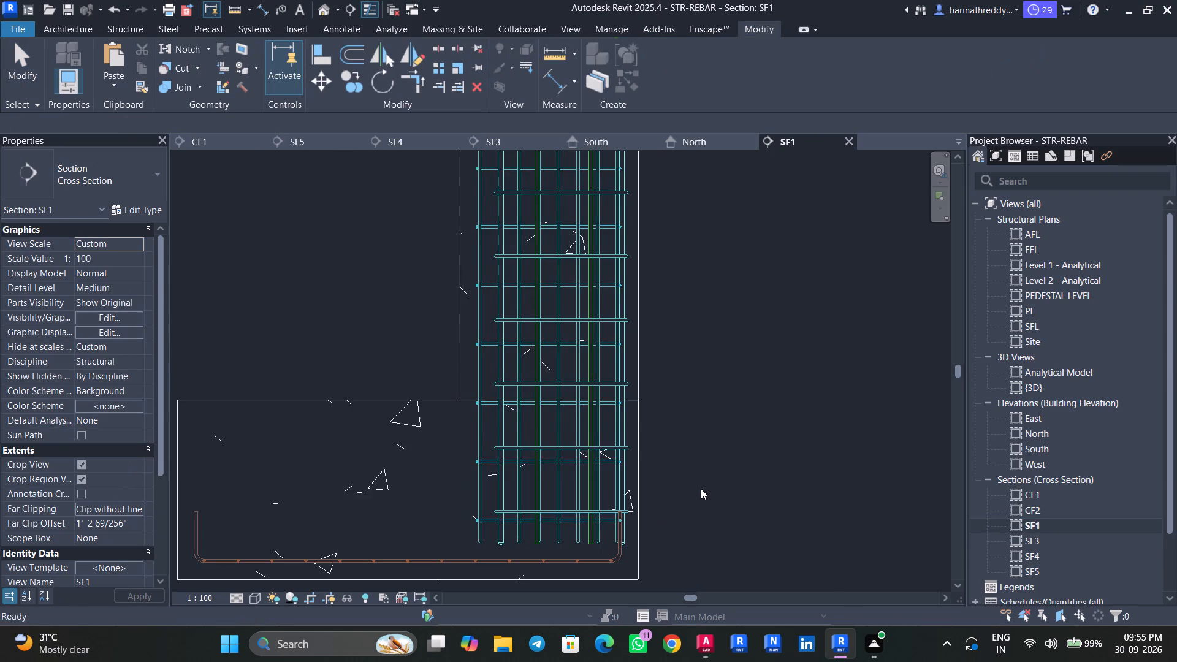
pyautogui.scroll(1, 698, 486)
pyautogui.scroll(-12, 698, 486)
# Open the 3D view and examine how the column and pedestal bars end inside the SF2 footing.
pyautogui.click(326, 13)
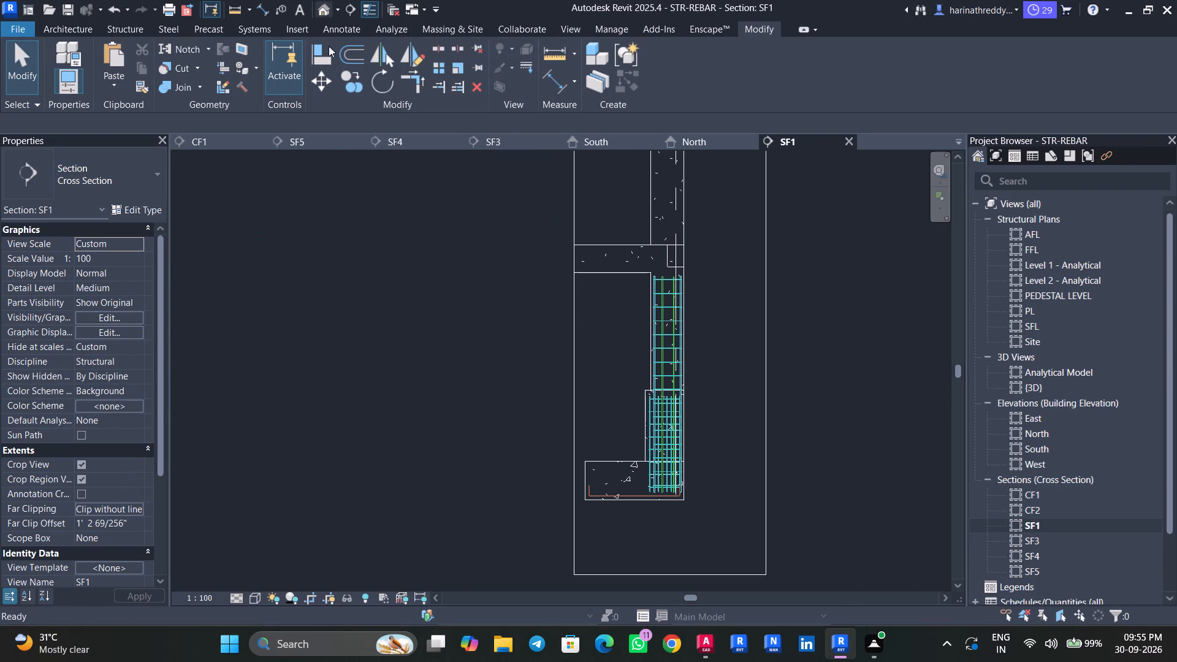
pyautogui.scroll(-4, 425, 476)
pyautogui.moveTo(473, 561); pyautogui.dragTo(344, 455, button='middle')
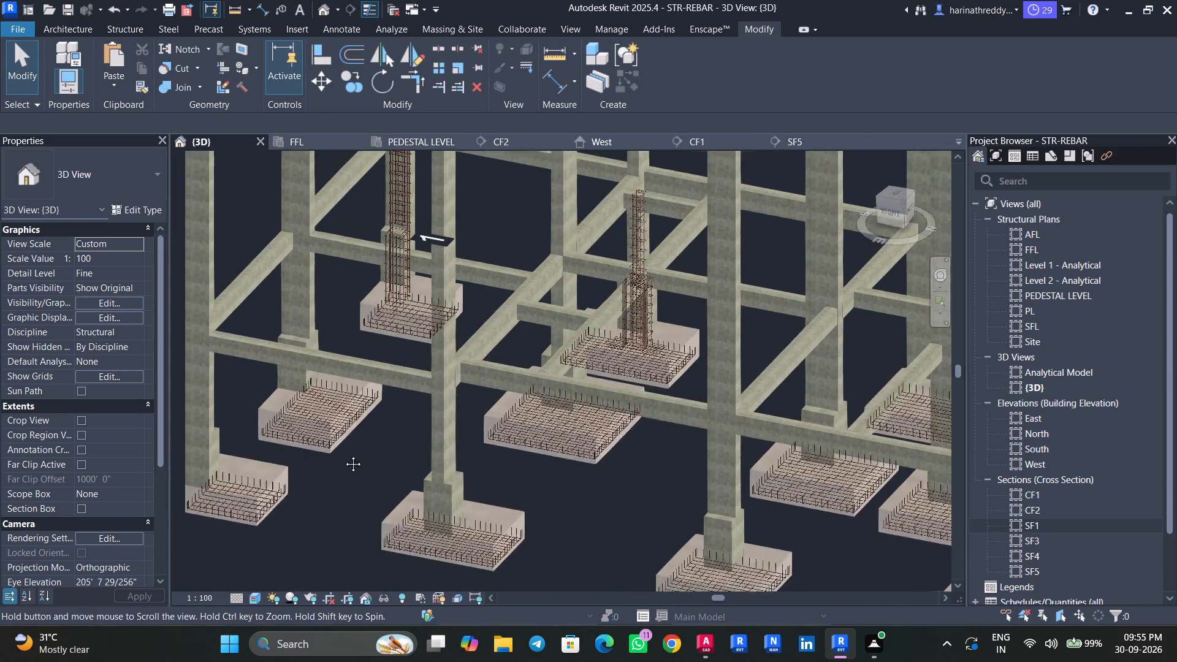
pyautogui.moveTo(344, 455); pyautogui.dragTo(335, 446, button='middle')
pyautogui.press('Escape')
pyautogui.press('Escape')
pyautogui.scroll(6, 642, 374)
pyautogui.scroll(-1, 634, 350)
pyautogui.scroll(6, 634, 348)
pyautogui.moveTo(598, 264); pyautogui.dragTo(508, 485, button='middle')
pyautogui.scroll(1, 508, 485)
pyautogui.press('Escape')
pyautogui.click(713, 374)
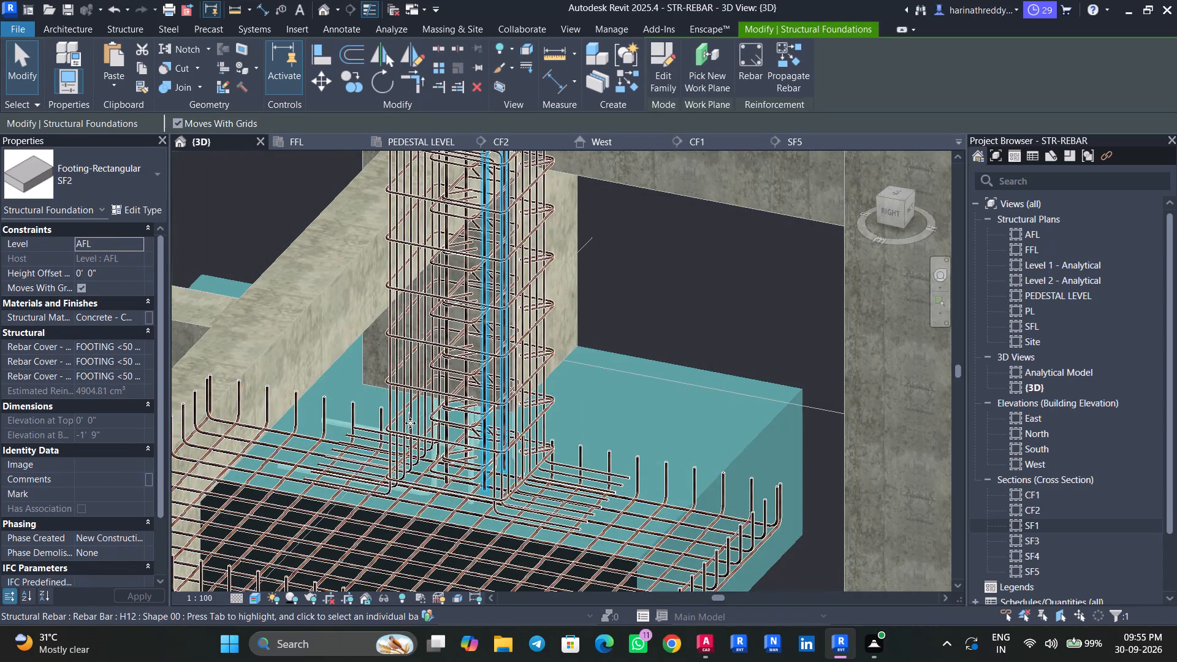
pyautogui.moveTo(638, 371); pyautogui.dragTo(651, 299, button='middle')
pyautogui.press('Escape')
pyautogui.press('Escape')
pyautogui.press('Escape')
pyautogui.scroll(5, 458, 404)
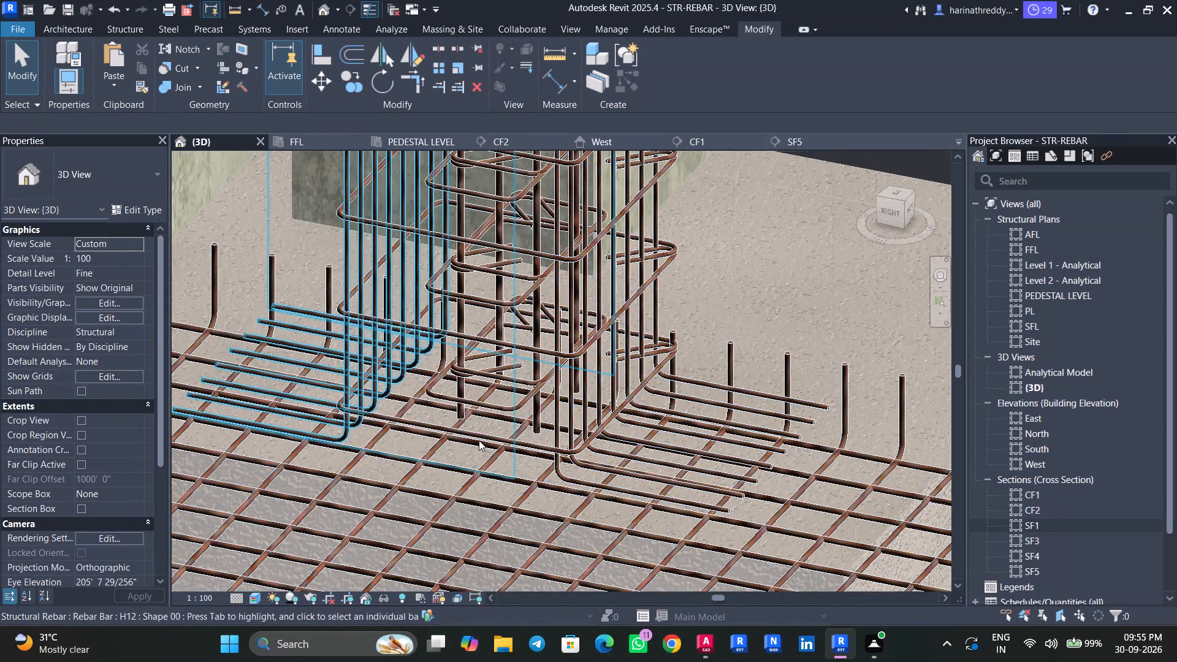
pyautogui.scroll(-3, 479, 440)
pyautogui.moveTo(479, 440); pyautogui.dragTo(441, 489, button='middle')
pyautogui.scroll(-4, 672, 458)
pyautogui.scroll(2, 672, 452)
pyautogui.scroll(-1, 672, 452)
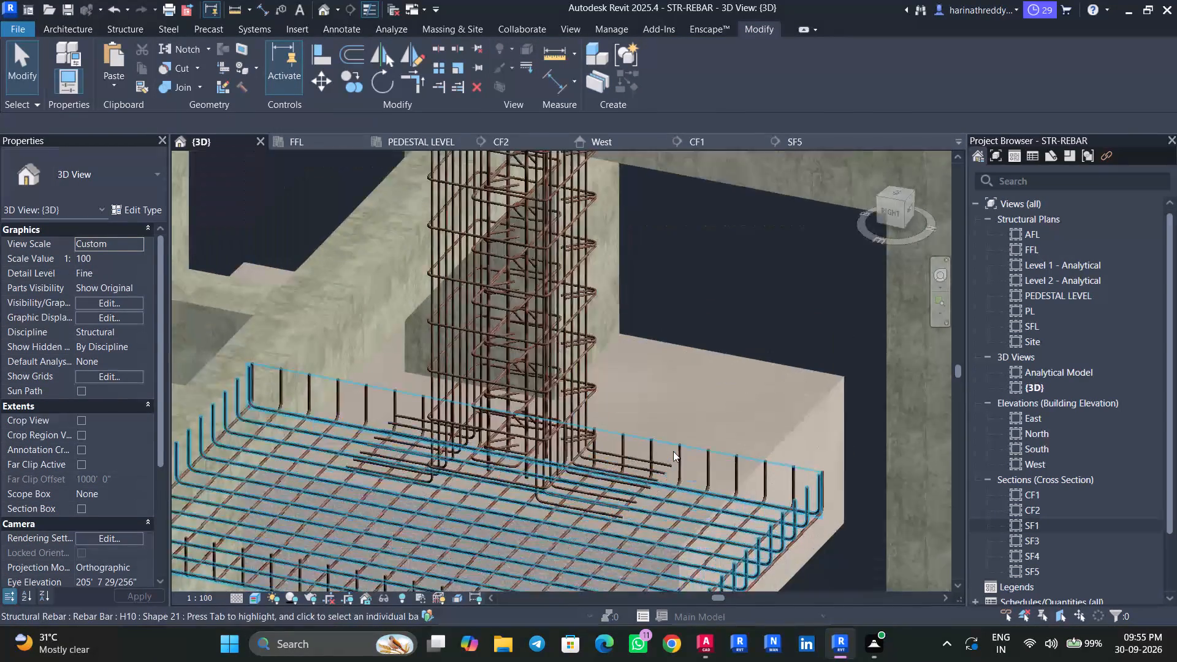
pyautogui.keyDown('shift'); pyautogui.moveTo(761, 356); pyautogui.dragTo(743, 363, button='middle'); pyautogui.keyUp('shift')
pyautogui.scroll(-16, 738, 360)
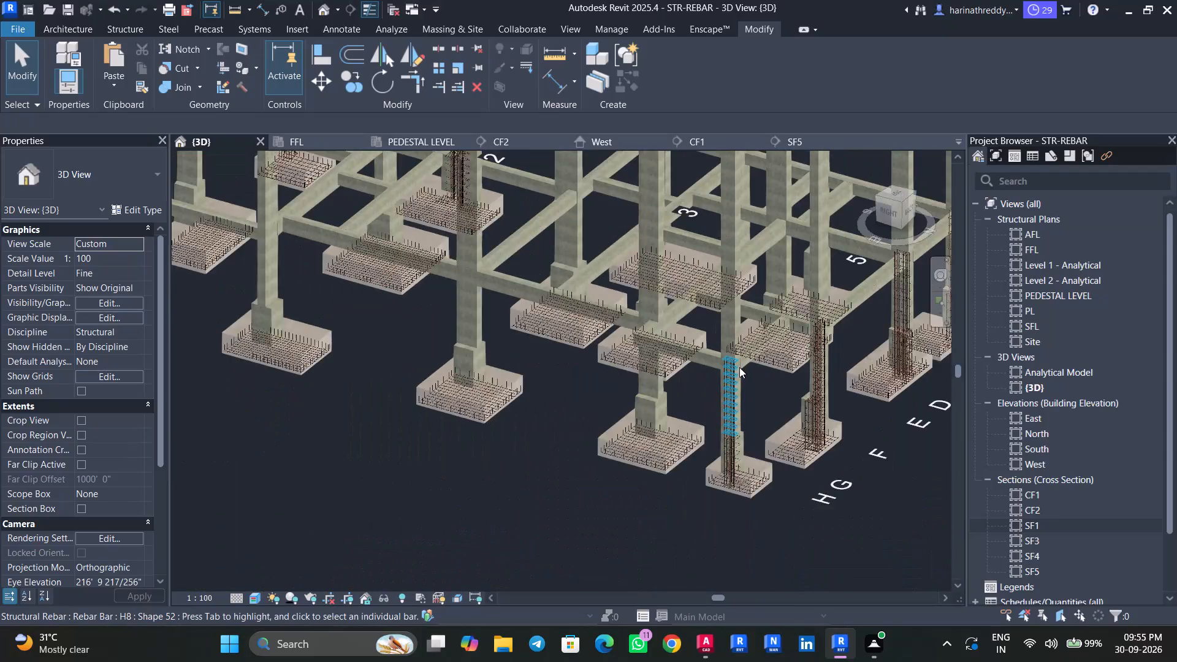
# Dismiss the message notification and examine the grid 2 footing's column and pedestal reinforcement from the back of the model.
pyautogui.scroll(-7, 739, 367)
pyautogui.keyDown('shift'); pyautogui.moveTo(832, 447); pyautogui.dragTo(760, 446, button='middle'); pyautogui.keyUp('shift')
pyautogui.scroll(-3, 752, 425)
pyautogui.moveTo(753, 398); pyautogui.dragTo(657, 596, button='middle')
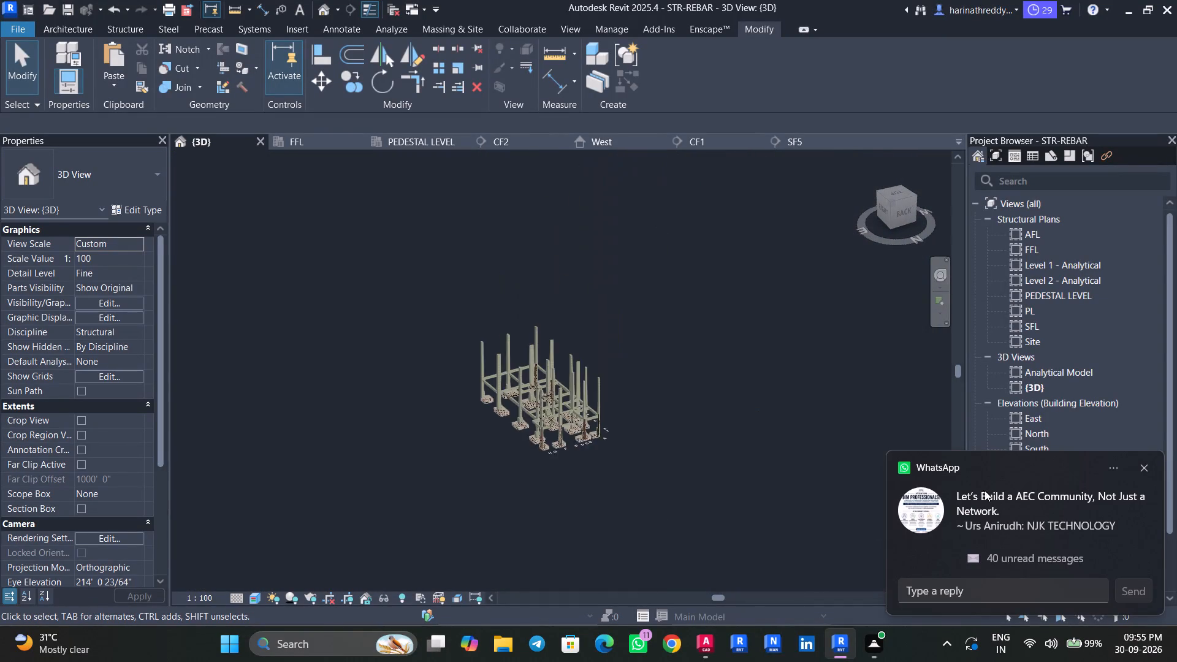
pyautogui.click(1149, 469)
pyautogui.keyDown('shift'); pyautogui.moveTo(674, 485); pyautogui.dragTo(557, 420, button='middle'); pyautogui.keyUp('shift')
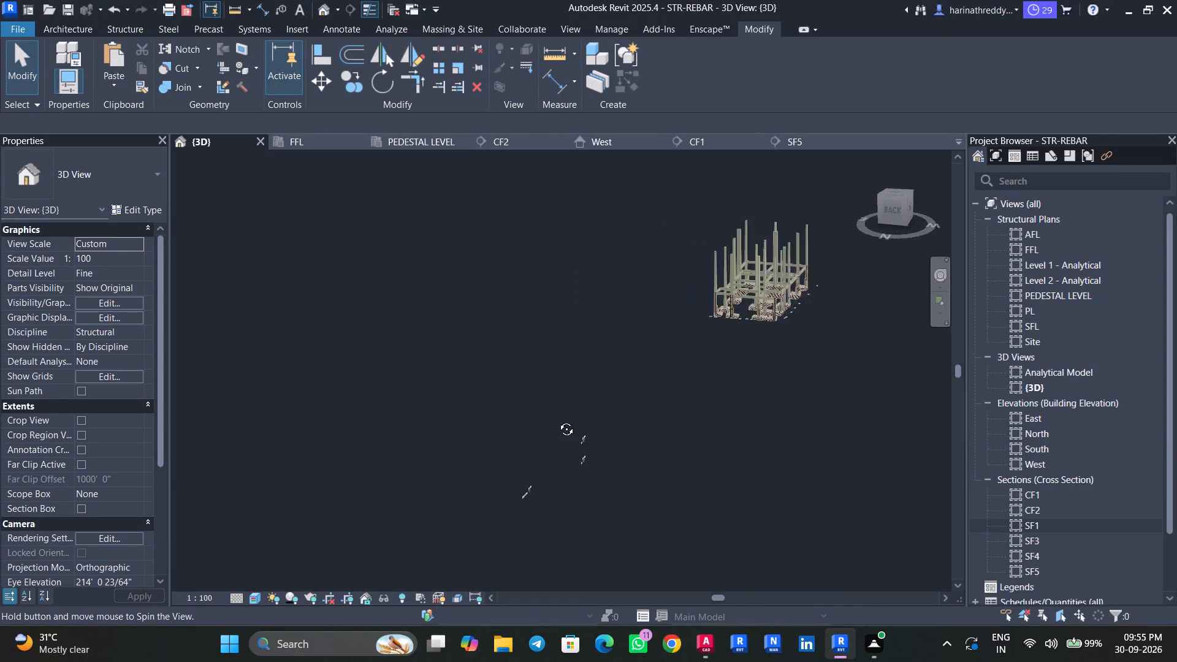
pyautogui.keyDown('shift'); pyautogui.moveTo(557, 420); pyautogui.dragTo(522, 404, button='middle'); pyautogui.keyUp('shift')
pyautogui.moveTo(741, 408); pyautogui.dragTo(490, 509, button='middle')
pyautogui.scroll(13, 646, 455)
pyautogui.scroll(-1, 835, 475)
pyautogui.scroll(1, 835, 475)
pyautogui.moveTo(828, 473); pyautogui.dragTo(603, 552, button='middle')
pyautogui.keyDown('shift'); pyautogui.moveTo(710, 503); pyautogui.dragTo(708, 523, button='middle'); pyautogui.keyUp('shift')
pyautogui.scroll(-9, 707, 481)
pyautogui.moveTo(719, 434); pyautogui.dragTo(692, 500, button='middle')
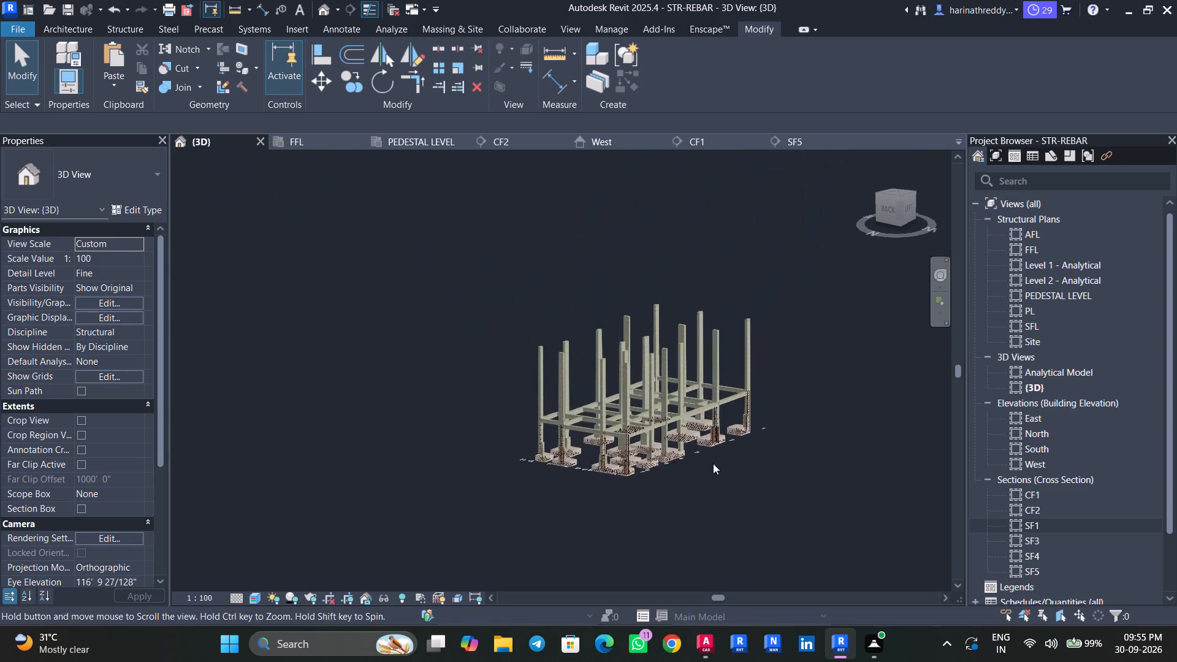
pyautogui.keyDown('shift'); pyautogui.moveTo(722, 449); pyautogui.dragTo(719, 474, button='middle'); pyautogui.keyUp('shift')
pyautogui.scroll(11, 706, 368)
pyautogui.moveTo(682, 339); pyautogui.dragTo(614, 551, button='middle')
pyautogui.moveTo(755, 473); pyautogui.dragTo(716, 545, button='middle')
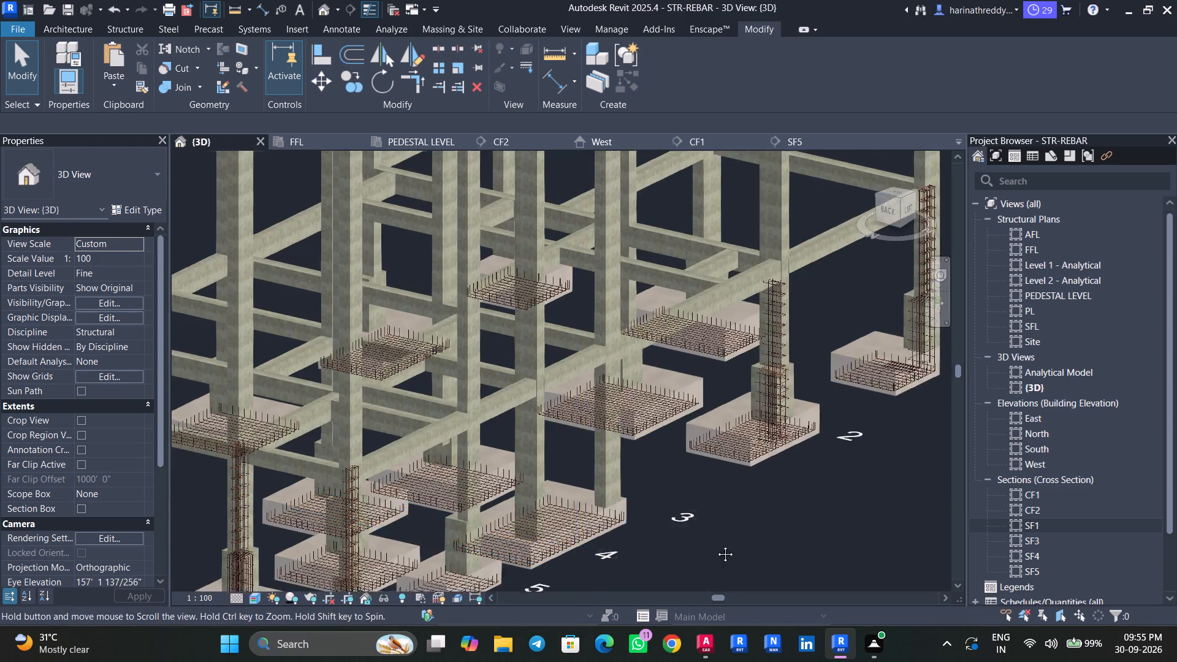
pyautogui.moveTo(716, 545); pyautogui.dragTo(711, 553, button='middle')
pyautogui.scroll(6, 752, 458)
pyautogui.scroll(-1, 740, 482)
pyautogui.scroll(3, 740, 482)
pyautogui.moveTo(788, 435); pyautogui.dragTo(775, 341, button='middle')
pyautogui.scroll(2, 775, 342)
pyautogui.scroll(-1, 724, 435)
pyautogui.scroll(3, 724, 435)
pyautogui.press('Escape')
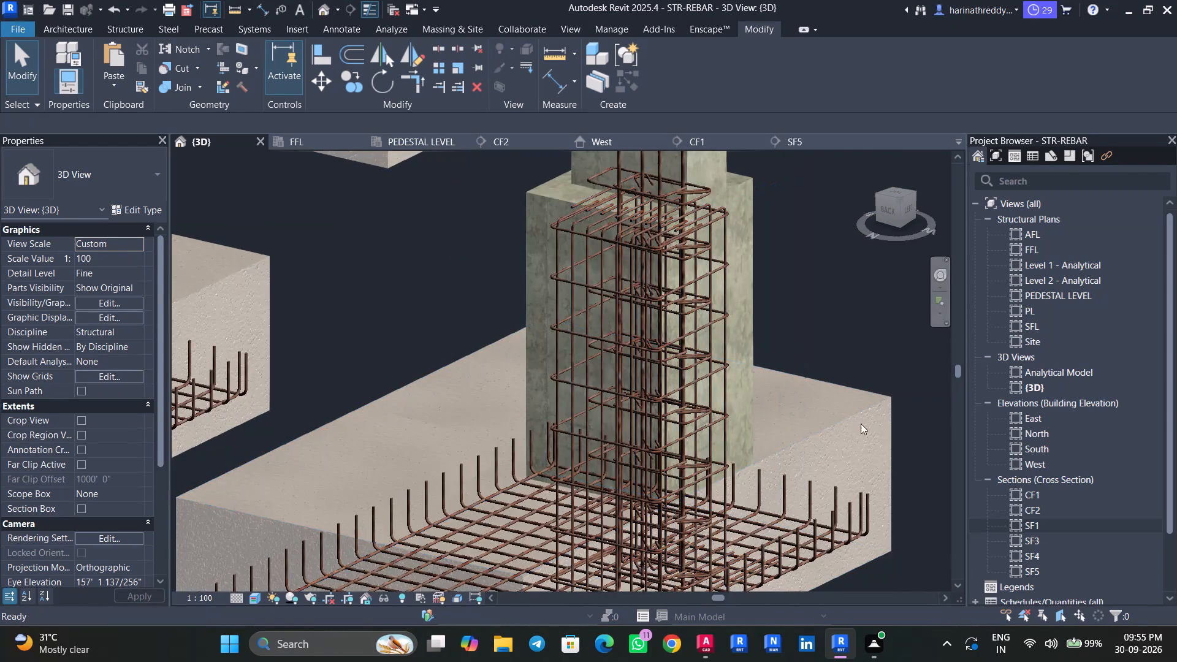
pyautogui.press('Escape')
pyautogui.press('Escape')
# Inspect the bent H8 pedestal bars and the stirrups just above the SF2 footing mesh in 3D.
pyautogui.scroll(-7, 843, 582)
pyautogui.keyDown('shift'); pyautogui.moveTo(871, 574); pyautogui.dragTo(853, 582, button='middle'); pyautogui.keyUp('shift')
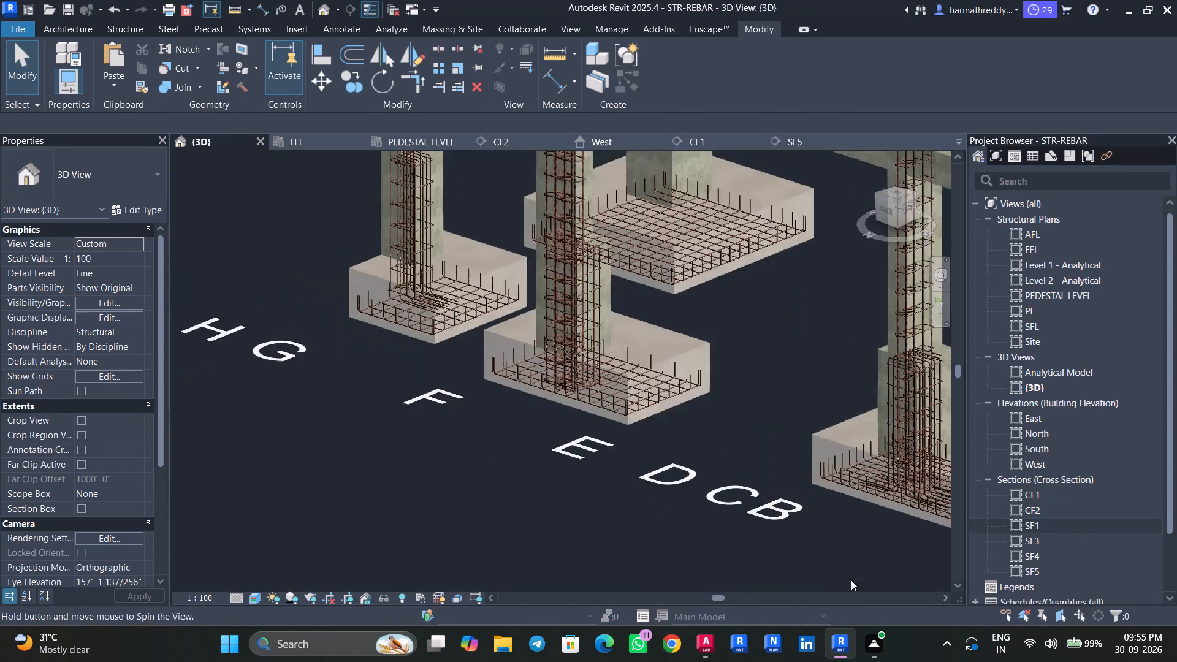
pyautogui.scroll(-8, 841, 565)
pyautogui.moveTo(829, 562); pyautogui.dragTo(346, 519, button='middle')
pyautogui.scroll(13, 779, 357)
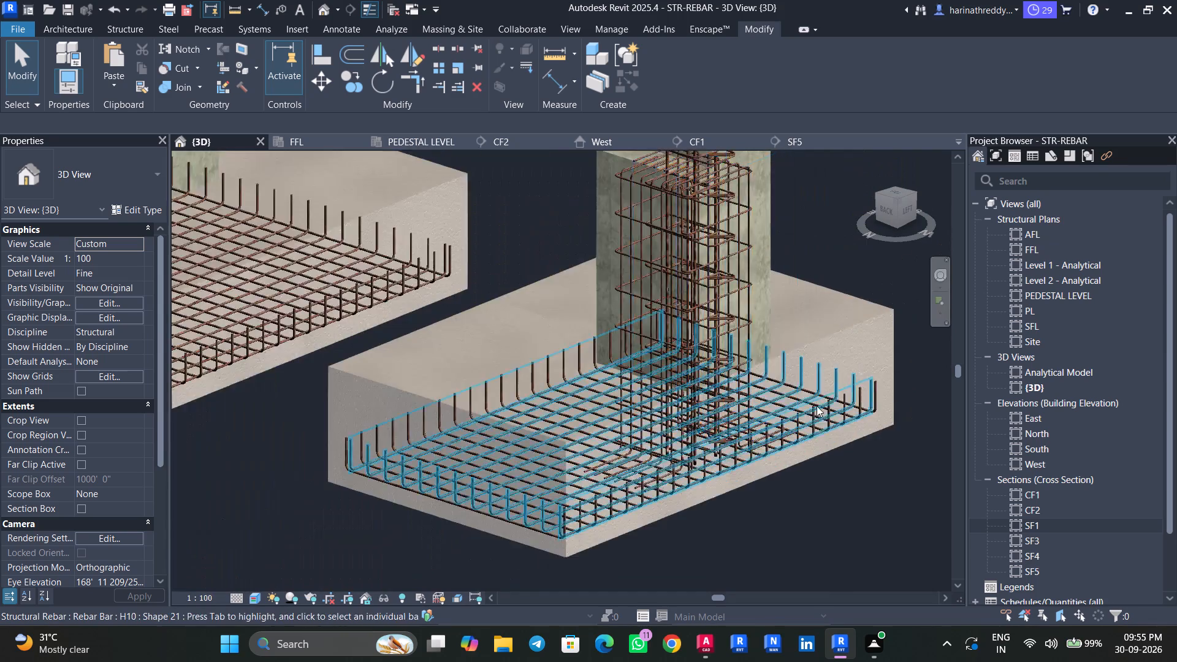
pyautogui.scroll(3, 817, 406)
pyautogui.scroll(3, 610, 432)
pyautogui.press('Escape')
pyautogui.press('Escape')
pyautogui.press('Escape')
pyautogui.click(509, 501)
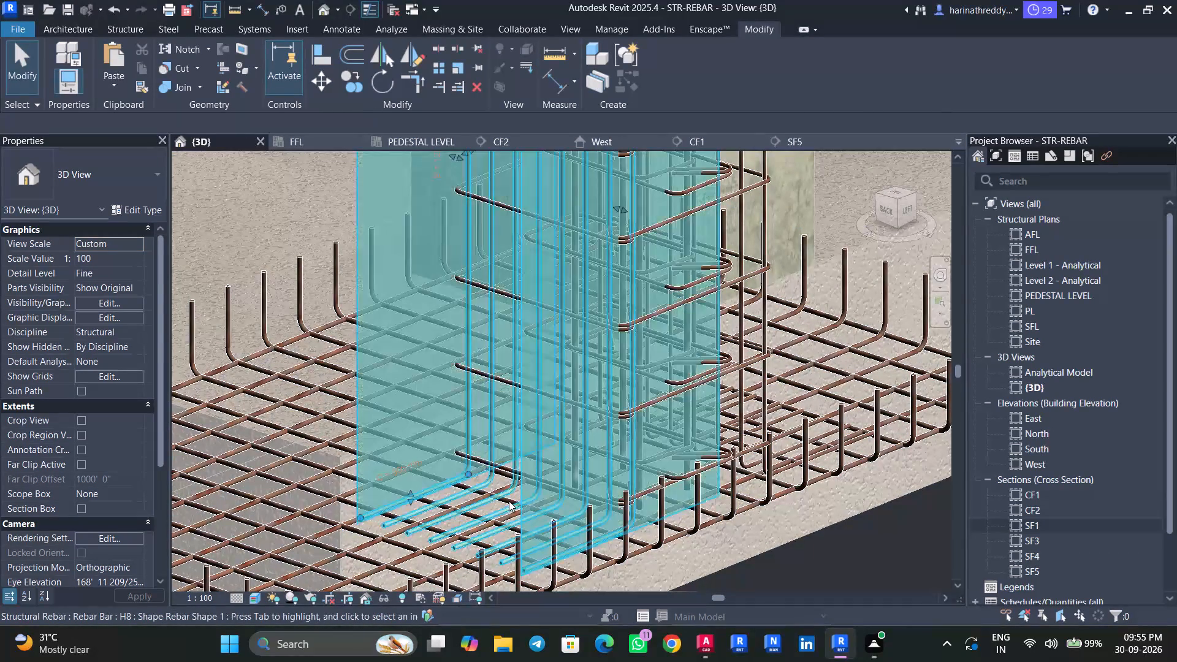
pyautogui.press('Escape')
pyautogui.press('Escape')
pyautogui.press('Escape')
pyautogui.press('Escape')
pyautogui.press('Escape')
pyautogui.scroll(11, 598, 481)
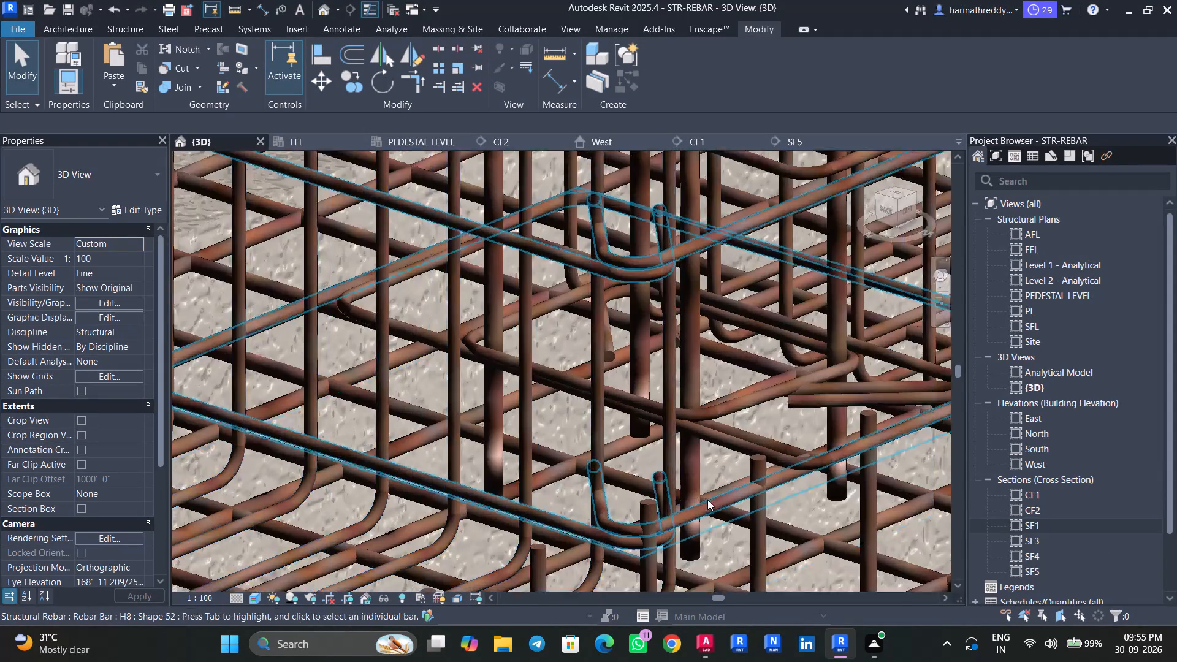
pyautogui.scroll(-14, 665, 500)
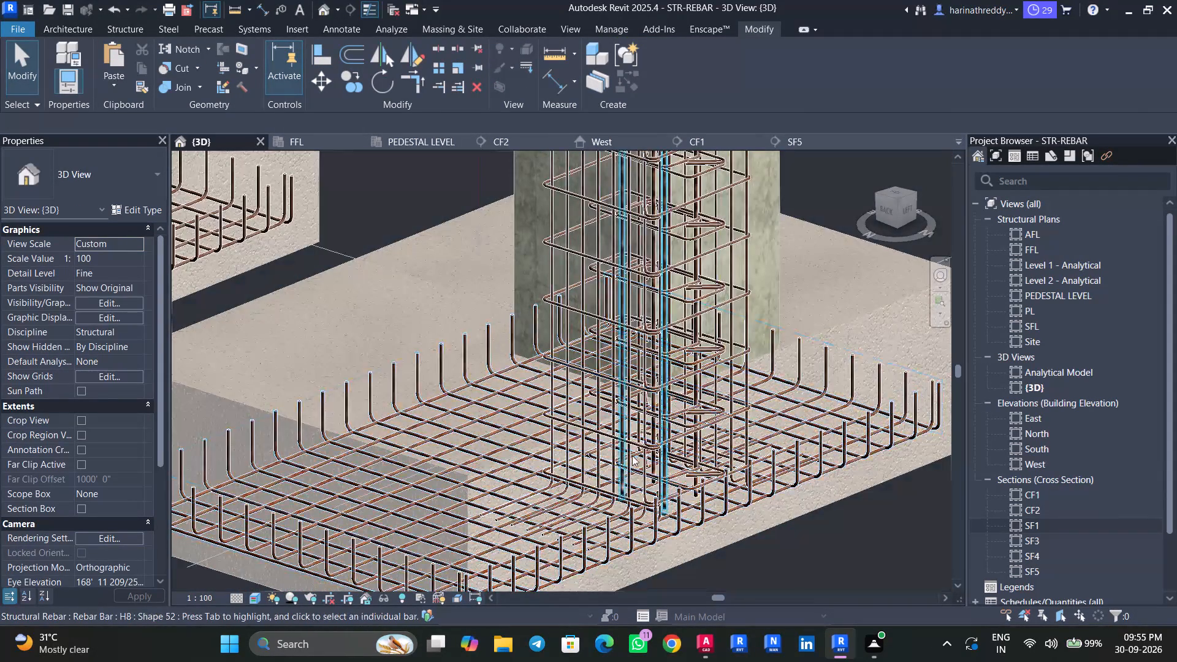
pyautogui.scroll(-5, 752, 520)
# Inspect how the straight H12 column bars and the bent H8 pedestal bars end above the SF2 footing mesh in 3D.
pyautogui.click(847, 415)
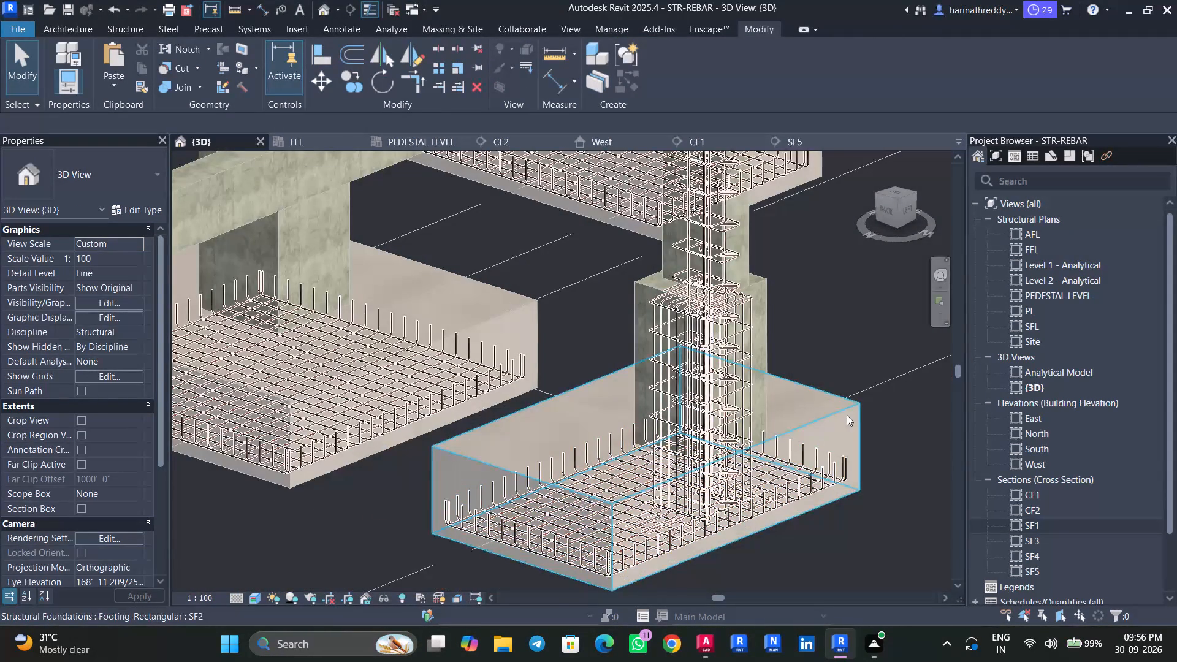
pyautogui.scroll(5, 845, 414)
pyautogui.moveTo(845, 414); pyautogui.dragTo(802, 477, button='middle')
pyautogui.moveTo(791, 470); pyautogui.dragTo(745, 336, button='middle')
pyautogui.press('Escape')
pyautogui.press('Escape')
pyautogui.press('Escape')
pyautogui.scroll(2, 468, 515)
pyautogui.scroll(-1, 468, 515)
pyautogui.scroll(1, 468, 515)
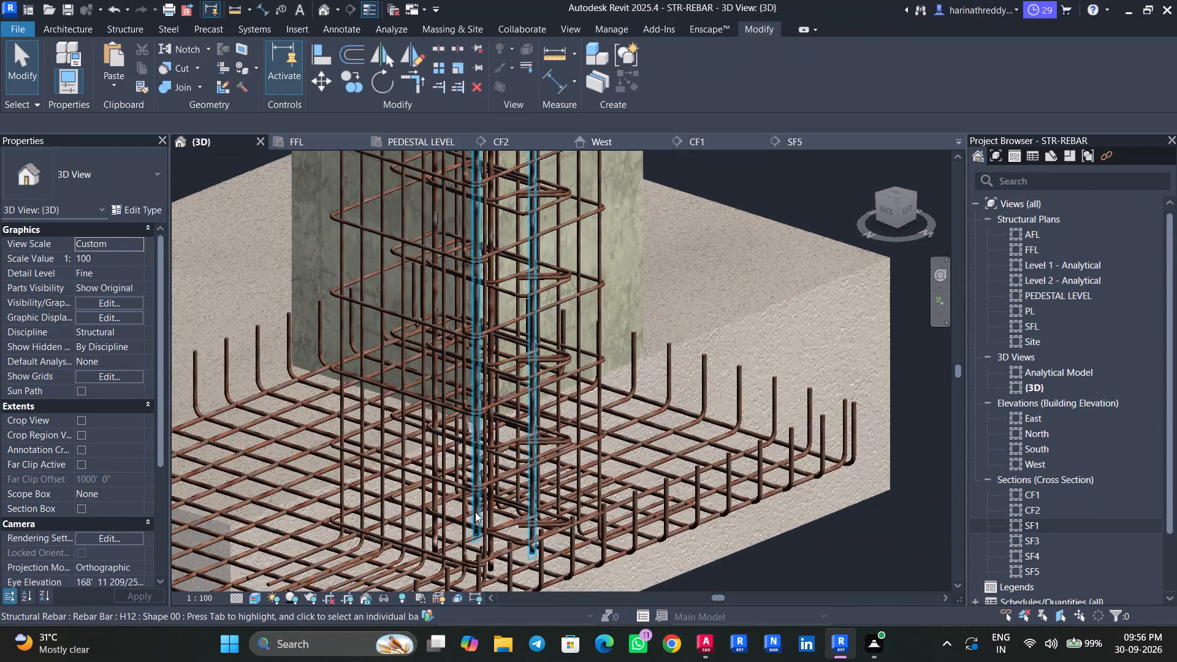
pyautogui.click(478, 510)
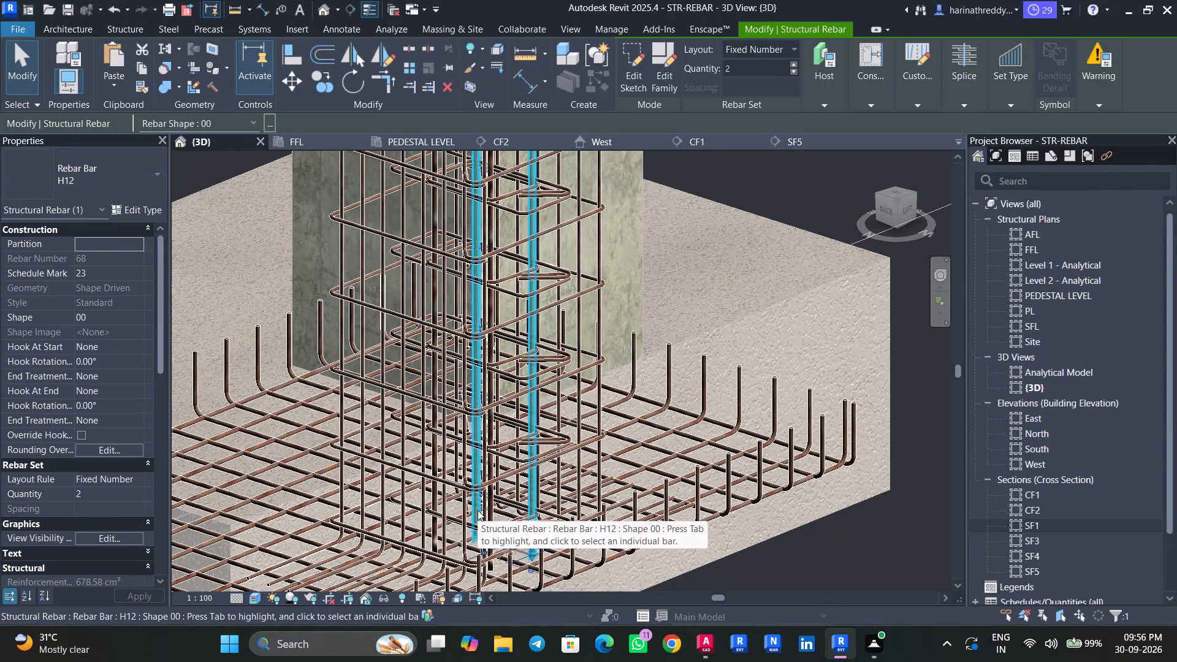
pyautogui.press('Escape')
pyautogui.press('Escape')
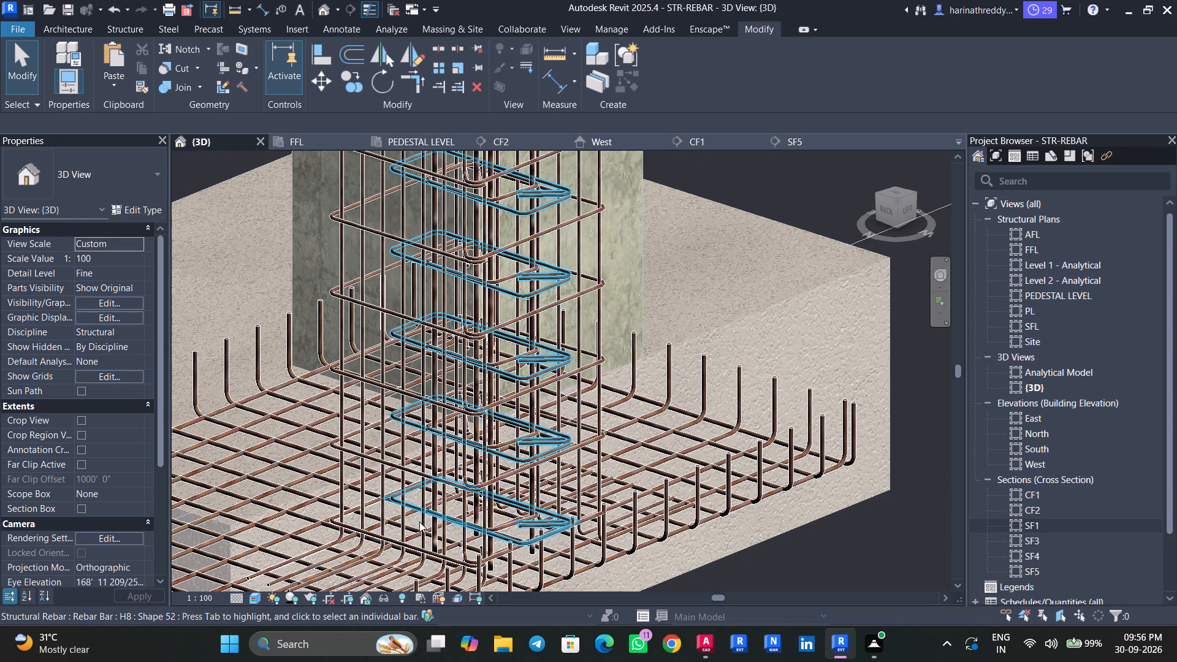
pyautogui.scroll(4, 491, 524)
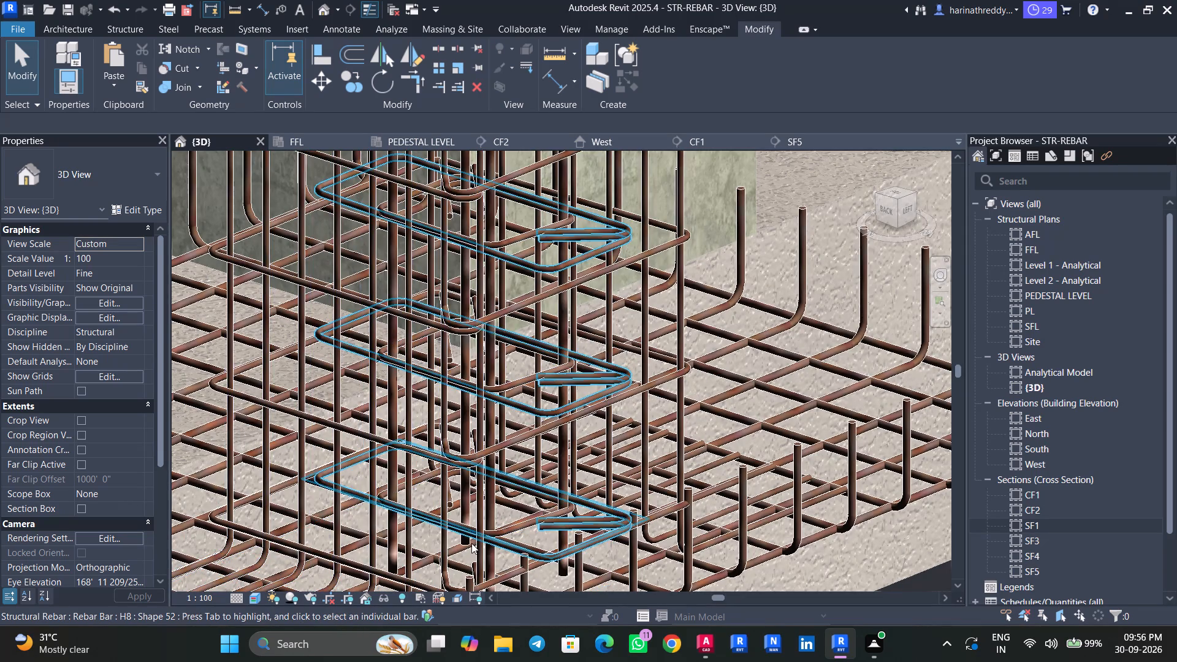
pyautogui.scroll(-3, 482, 541)
pyautogui.scroll(1, 482, 540)
pyautogui.scroll(-1, 482, 540)
pyautogui.click(484, 522)
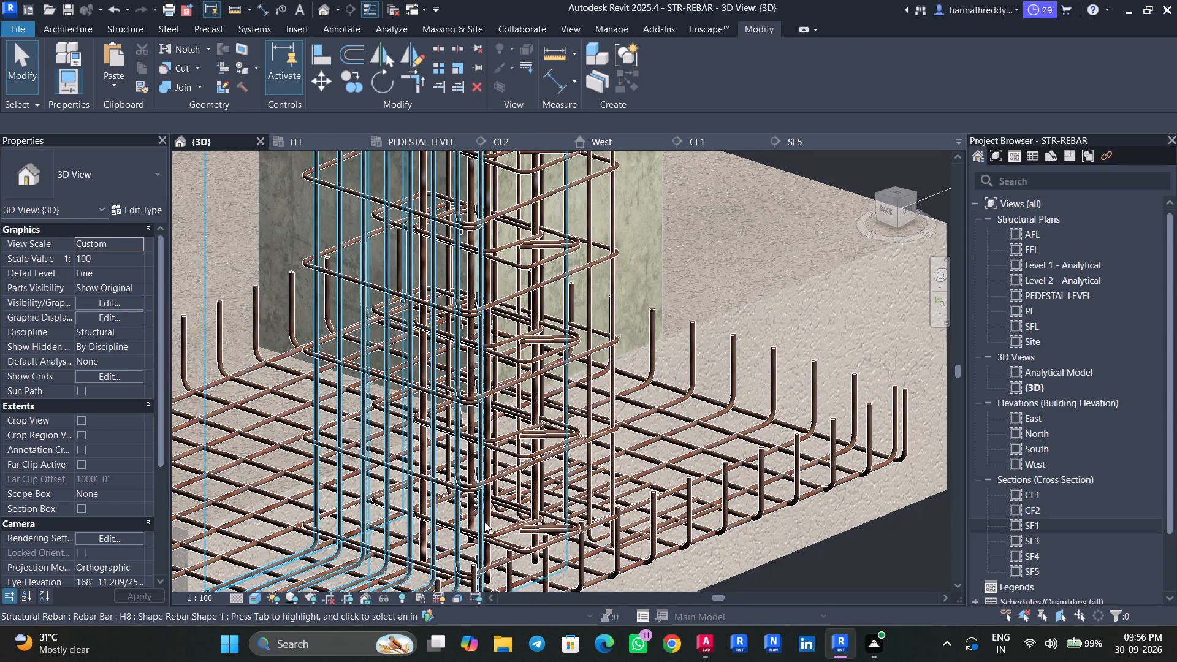
pyautogui.press('Escape')
pyautogui.press('Escape')
pyautogui.press('Escape')
pyautogui.scroll(2, 485, 410)
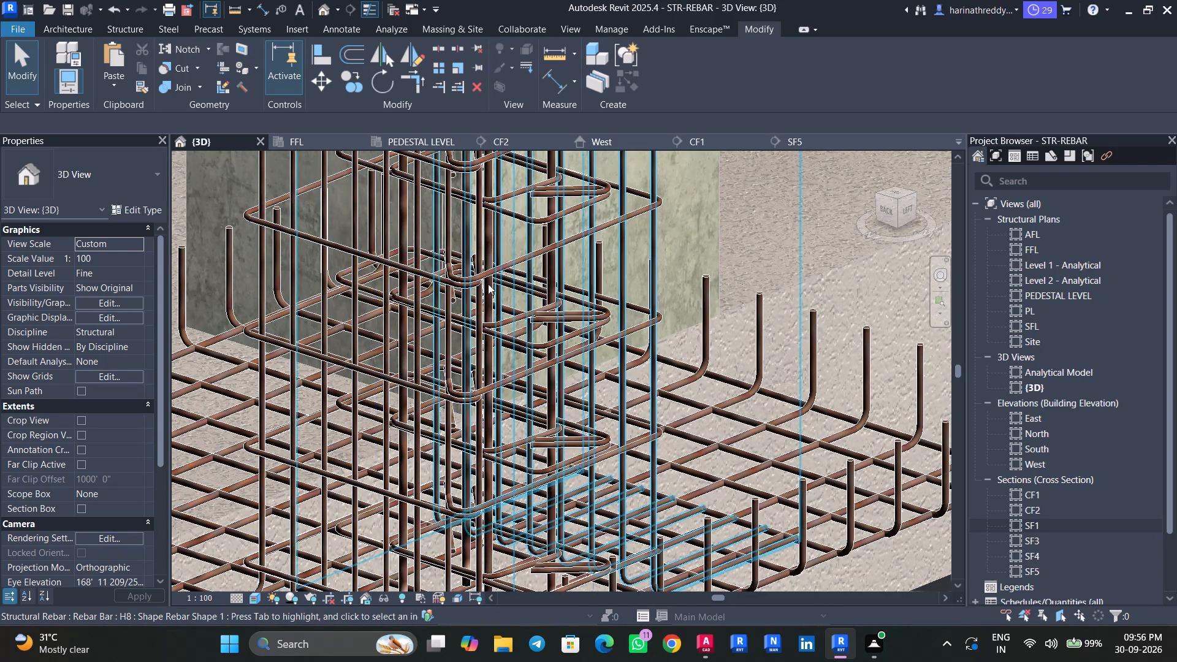
# Follow the straight H12 bars up the column from the SF2 footing and examine the bar ends and top H8 stirrups below the beam.
pyautogui.click(489, 232)
pyautogui.scroll(-4, 489, 232)
pyautogui.moveTo(818, 442); pyautogui.dragTo(817, 642, button='middle')
pyautogui.moveTo(635, 213); pyautogui.dragTo(661, 577, button='middle')
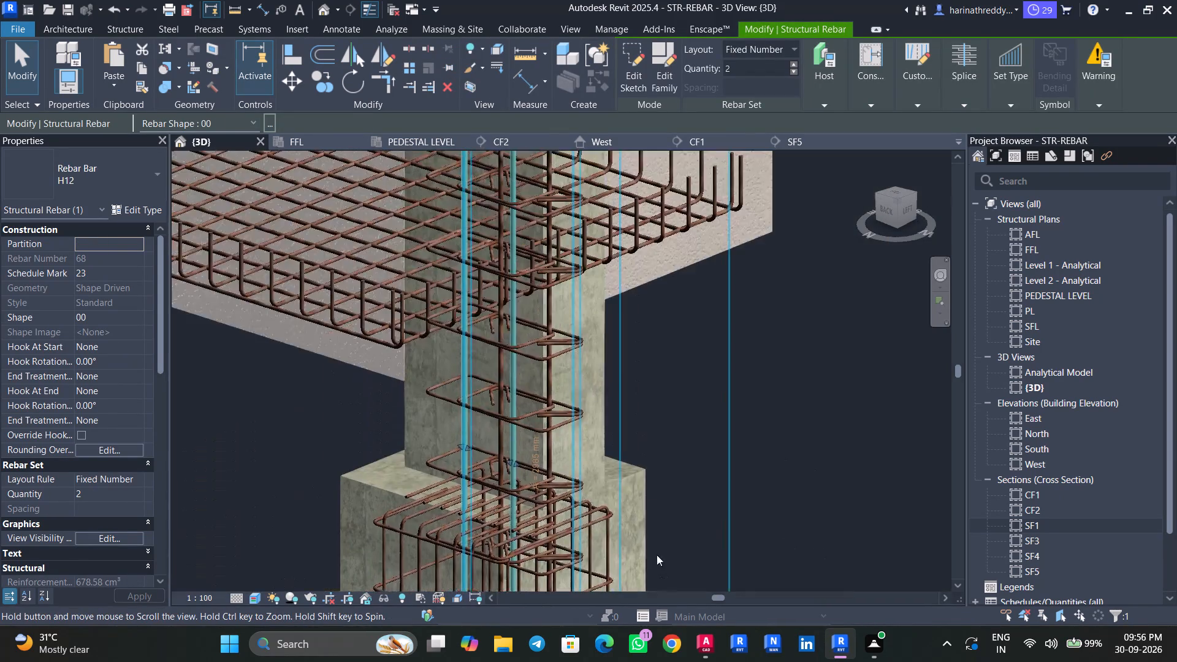
pyautogui.press('Escape')
pyautogui.press('Escape')
pyautogui.press('Escape')
pyautogui.scroll(2, 515, 267)
pyautogui.scroll(-1, 515, 267)
pyautogui.scroll(1, 515, 267)
pyautogui.scroll(4, 625, 334)
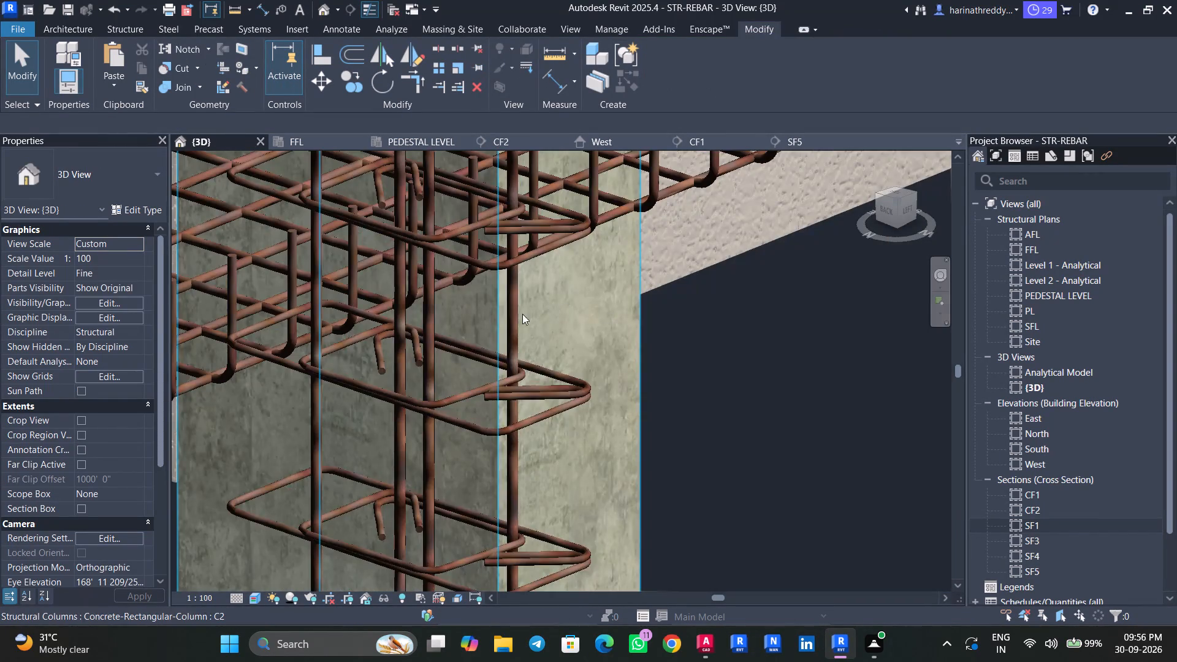
pyautogui.scroll(-11, 507, 322)
pyautogui.scroll(1, 535, 313)
pyautogui.scroll(-1, 535, 313)
pyautogui.scroll(1, 536, 314)
pyautogui.scroll(-3, 538, 313)
pyautogui.moveTo(621, 262); pyautogui.dragTo(632, 468, button='middle')
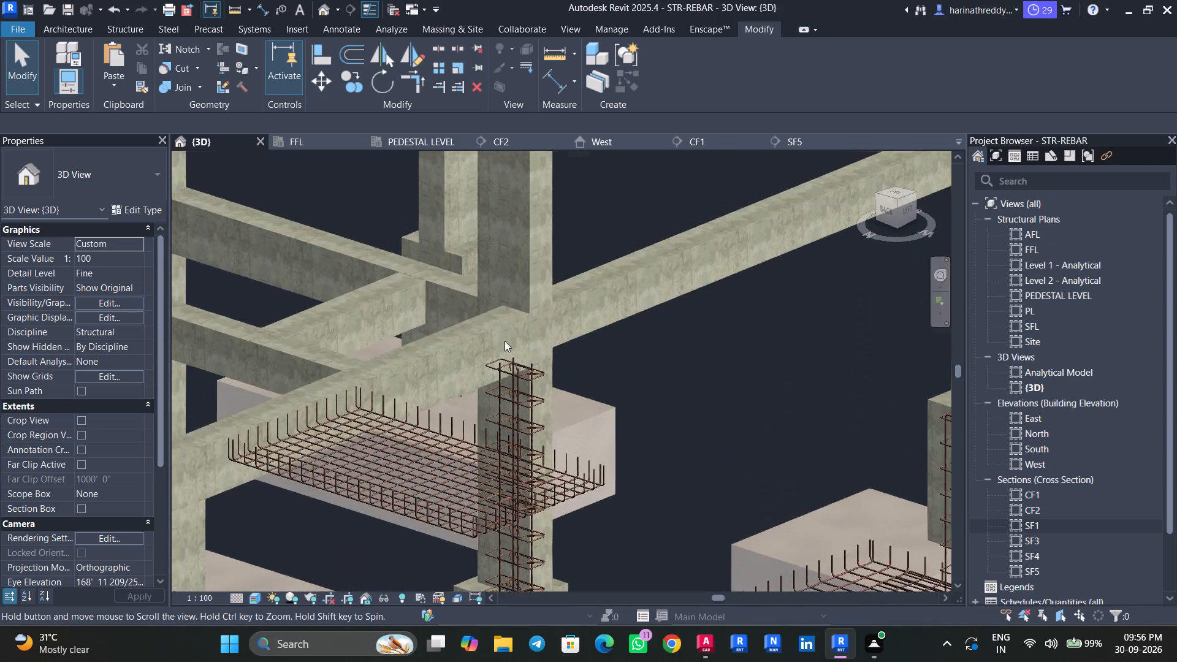
pyautogui.press('Escape')
pyautogui.scroll(10, 479, 331)
pyautogui.press('Escape')
pyautogui.press('Escape')
pyautogui.press('Escape')
pyautogui.press('Escape')
pyautogui.press('Escape')
pyautogui.press('Escape')
pyautogui.press('Escape')
pyautogui.click(422, 377)
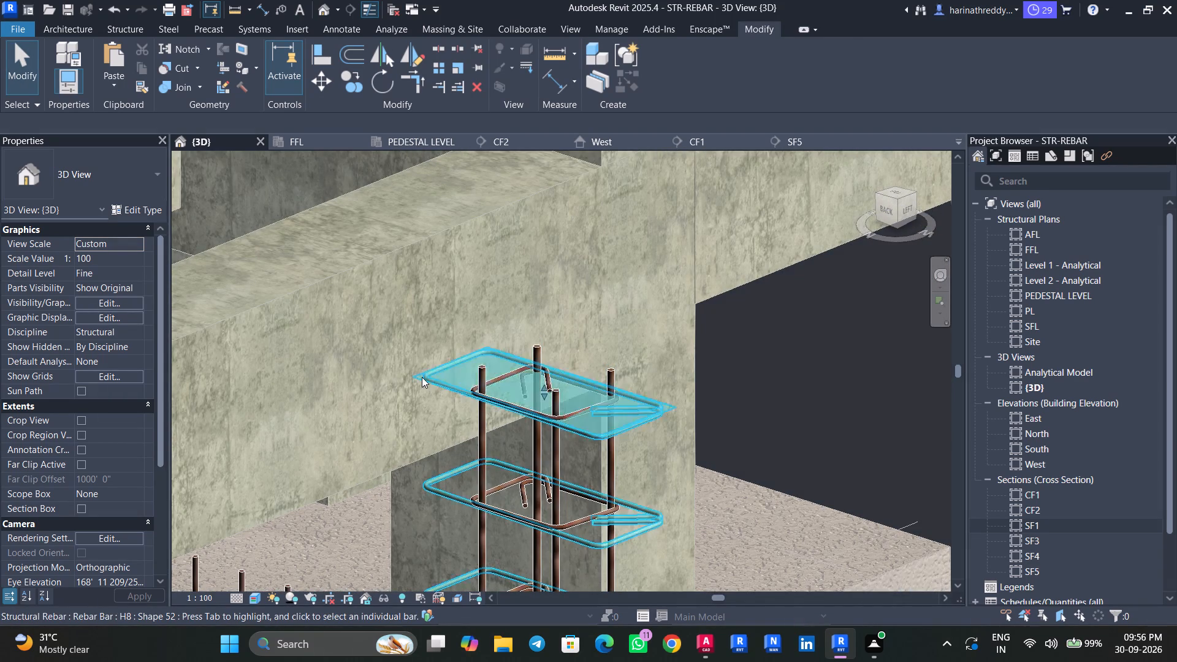
pyautogui.press('Escape')
pyautogui.press('Escape')
pyautogui.press('Escape')
pyautogui.press('Escape')
pyautogui.press('Escape')
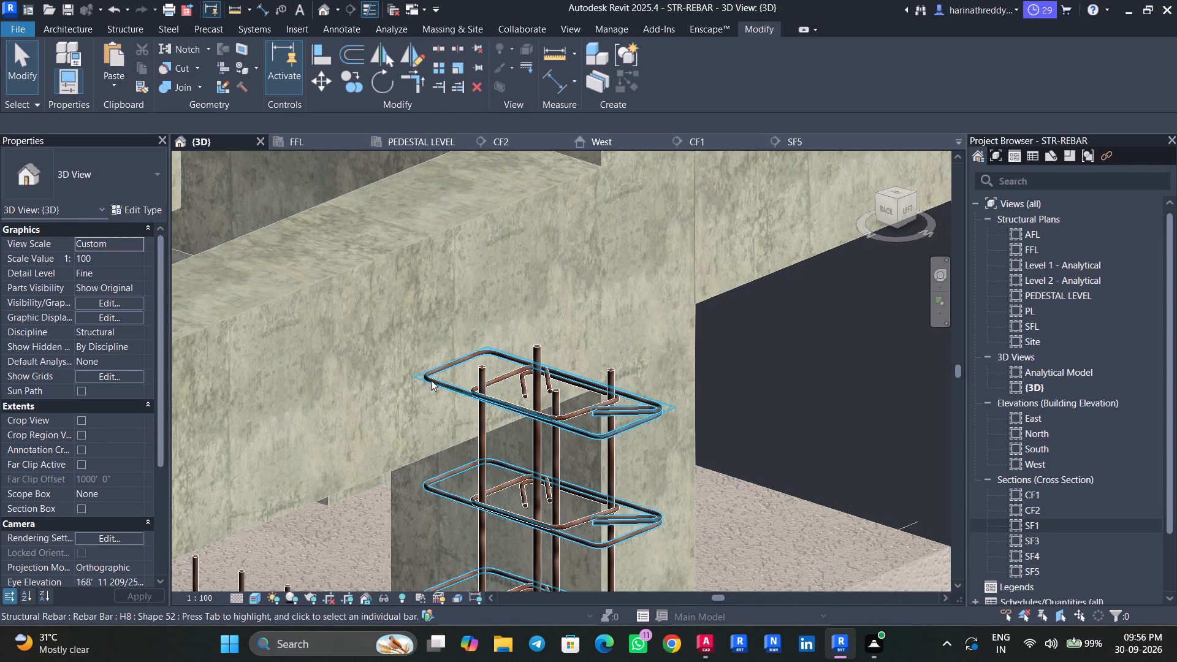
pyautogui.scroll(-5, 431, 380)
# Select the C2 column at grid A-2 and examine its bar and stirrup layout in the PEDESTAL LEVEL plan.
pyautogui.click(560, 434)
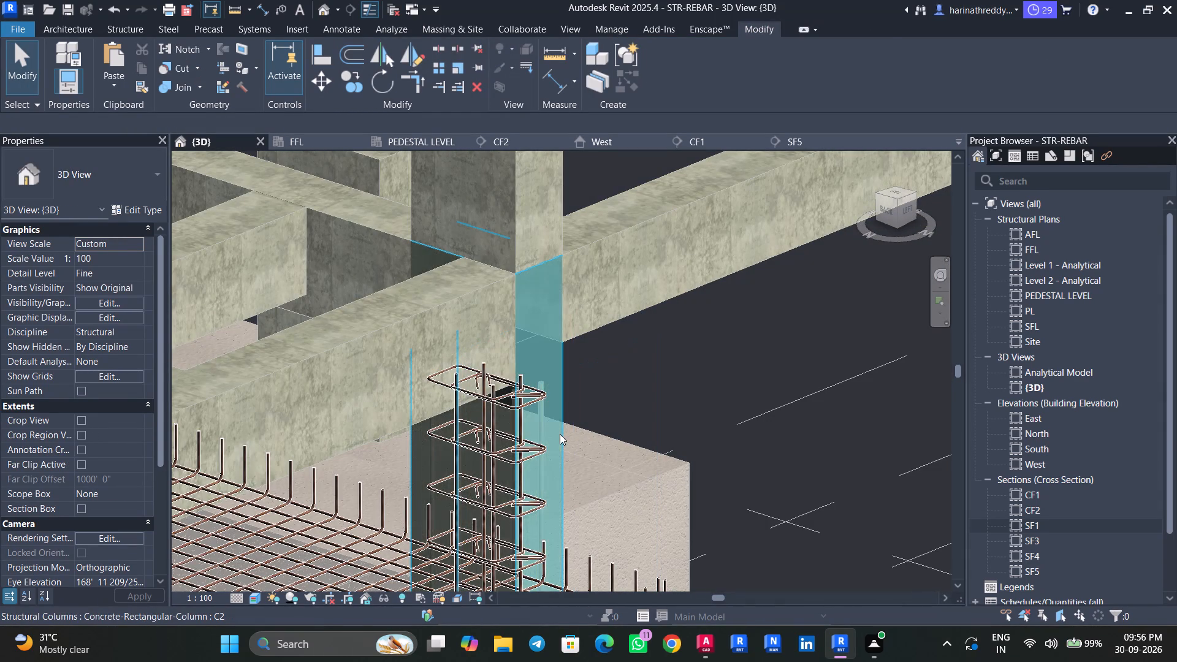
pyautogui.click(407, 146)
pyautogui.scroll(-4, 380, 340)
pyautogui.moveTo(828, 333); pyautogui.dragTo(804, 199, button='middle')
pyautogui.moveTo(432, 481); pyautogui.dragTo(481, 294, button='middle')
pyautogui.scroll(5, 427, 371)
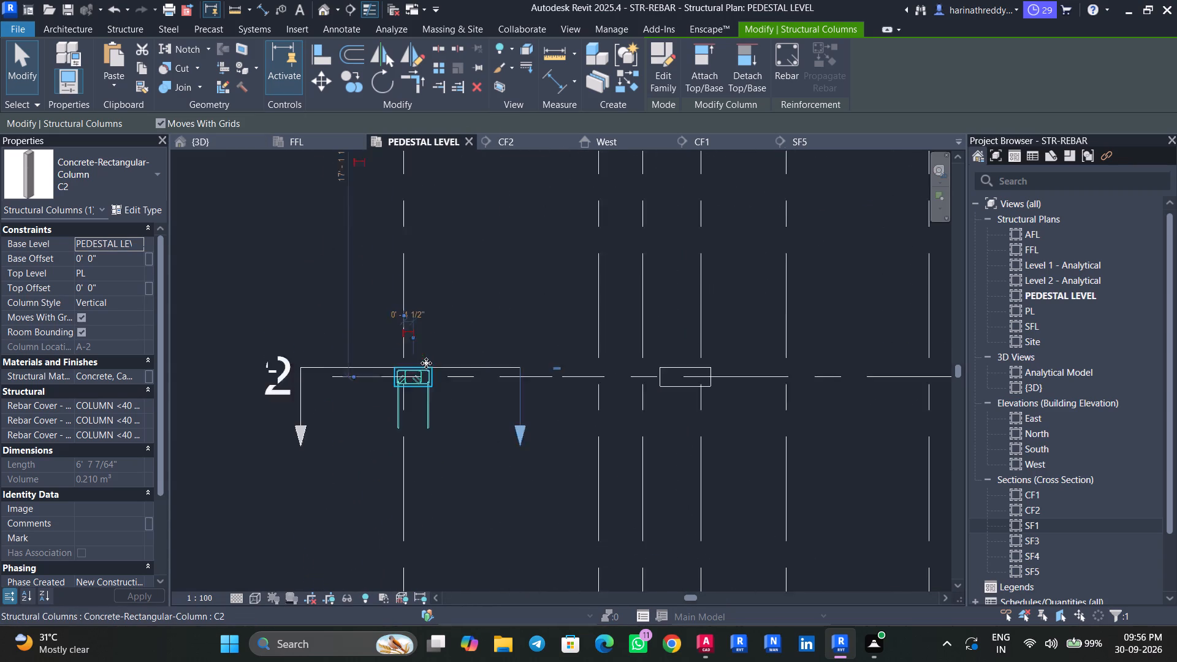
pyautogui.scroll(18, 426, 363)
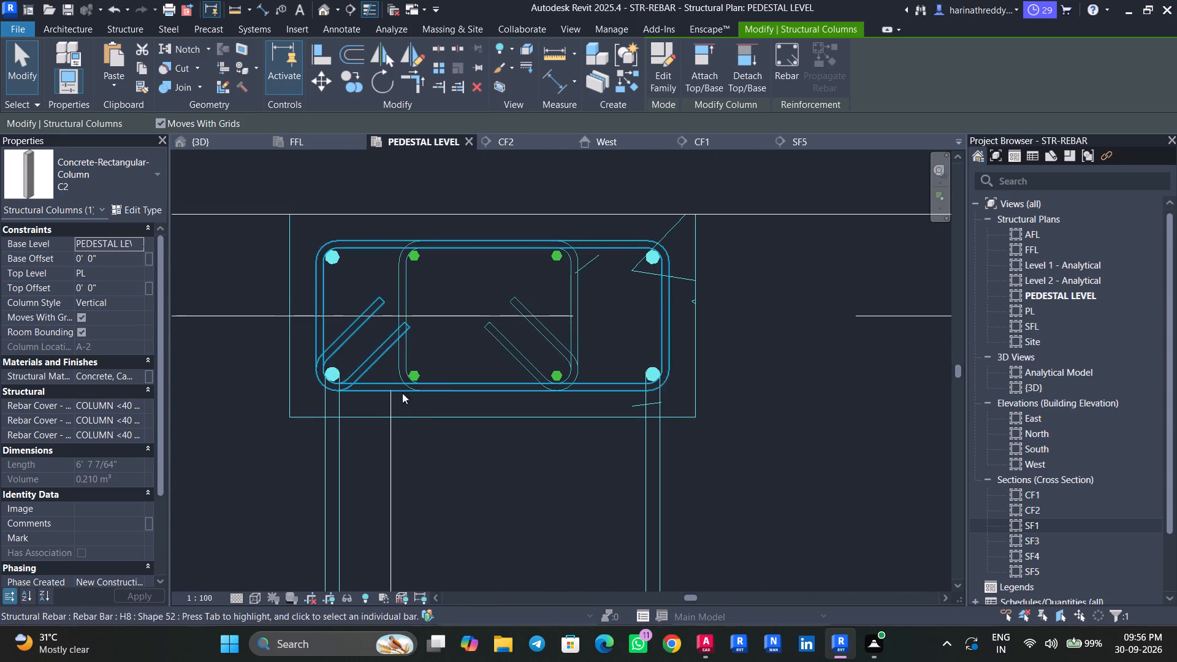
pyautogui.press('Escape')
pyautogui.press('Escape')
pyautogui.press('Escape')
pyautogui.scroll(-4, 563, 458)
pyautogui.scroll(1, 563, 458)
pyautogui.scroll(-3, 563, 458)
pyautogui.scroll(1, 563, 458)
pyautogui.scroll(-2, 563, 458)
# Select the bent H16 bars in plan and examine them in 3D from the SF2 footing up to the column top.
pyautogui.click(593, 508)
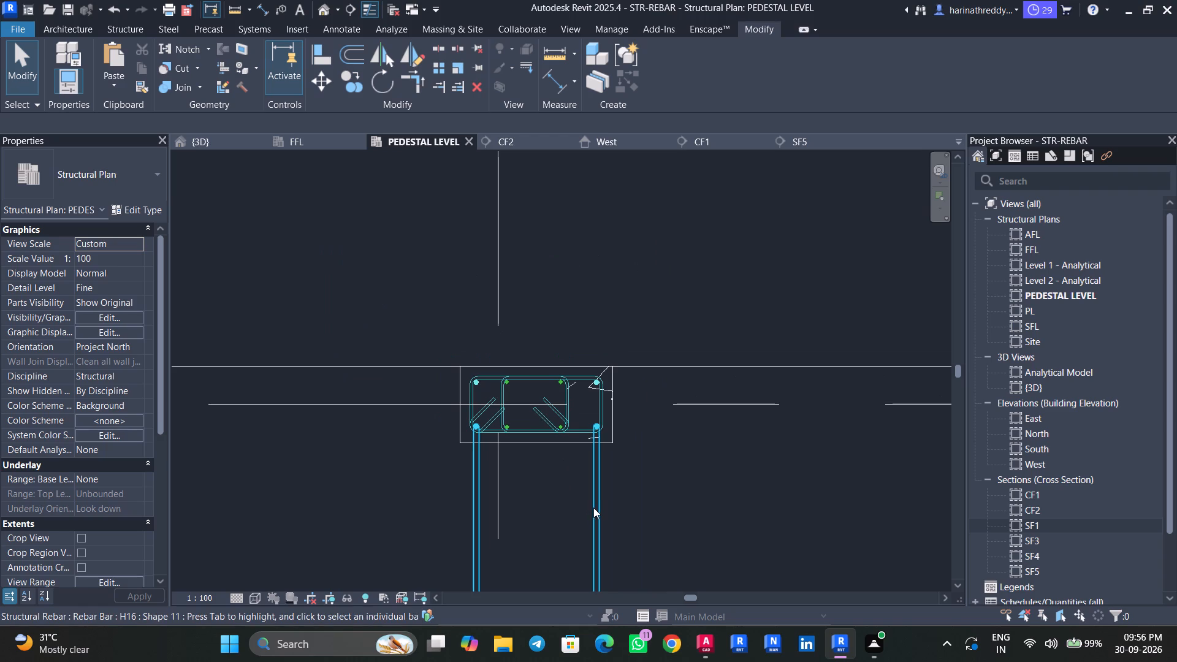
pyautogui.moveTo(644, 485); pyautogui.dragTo(603, 291, button='middle')
pyautogui.moveTo(603, 303); pyautogui.dragTo(608, 449, button='middle')
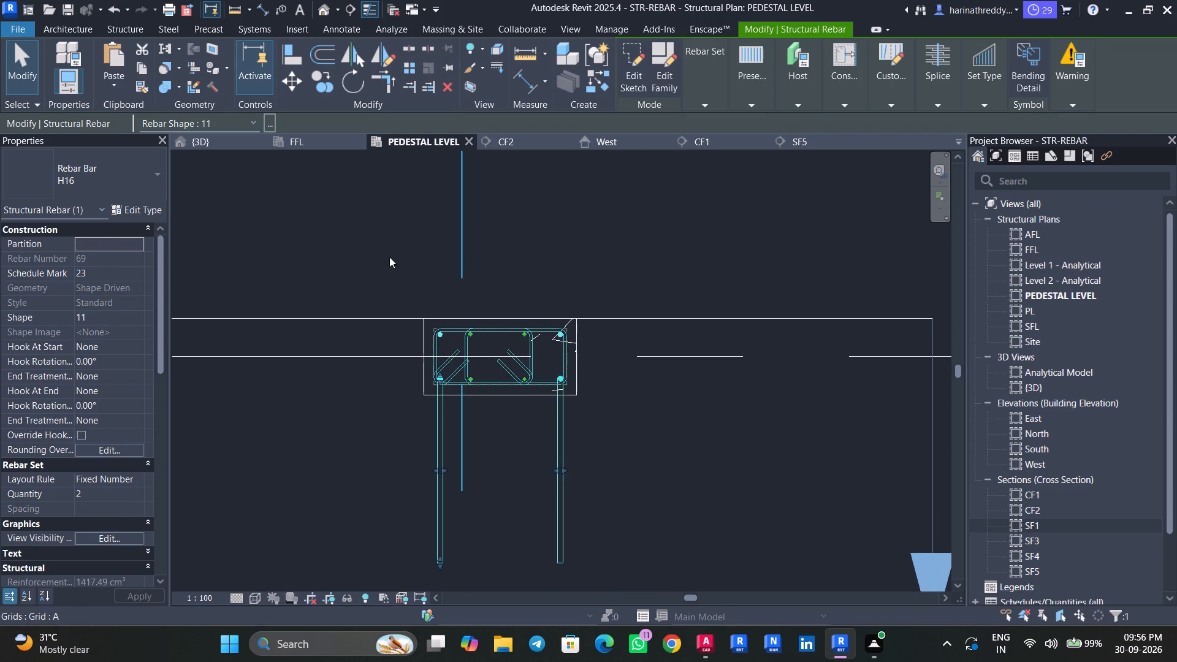
pyautogui.click(205, 142)
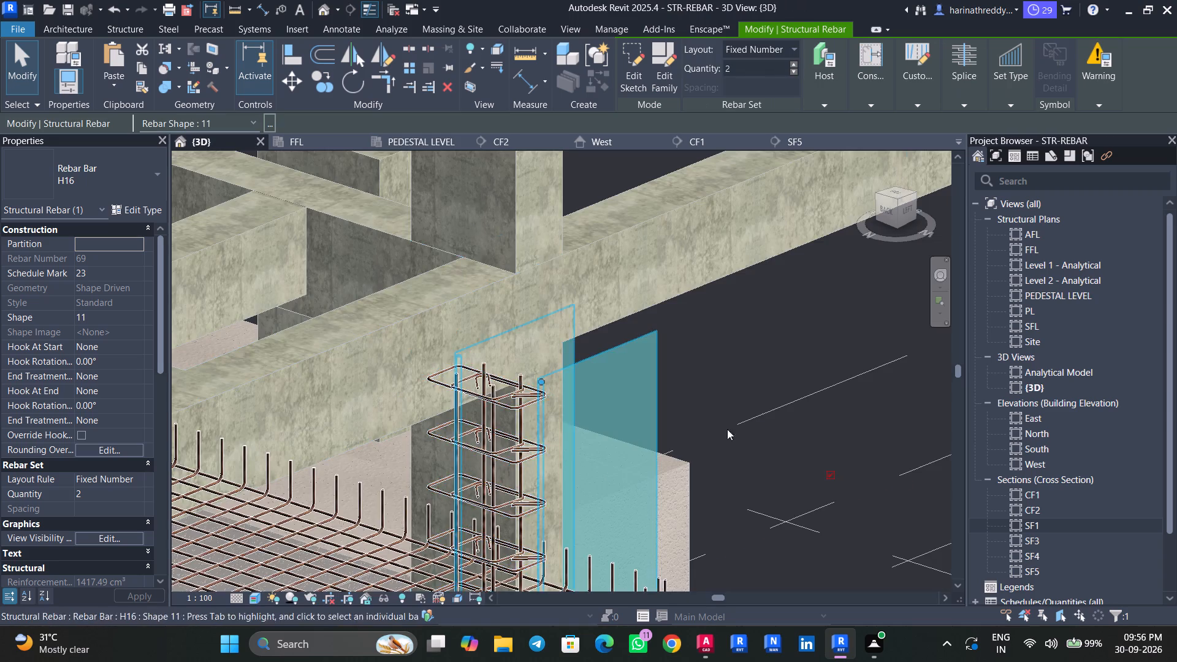
pyautogui.moveTo(748, 402); pyautogui.dragTo(736, 134, button='middle')
pyautogui.moveTo(761, 372); pyautogui.dragTo(712, 93, button='middle')
pyautogui.scroll(-4, 730, 201)
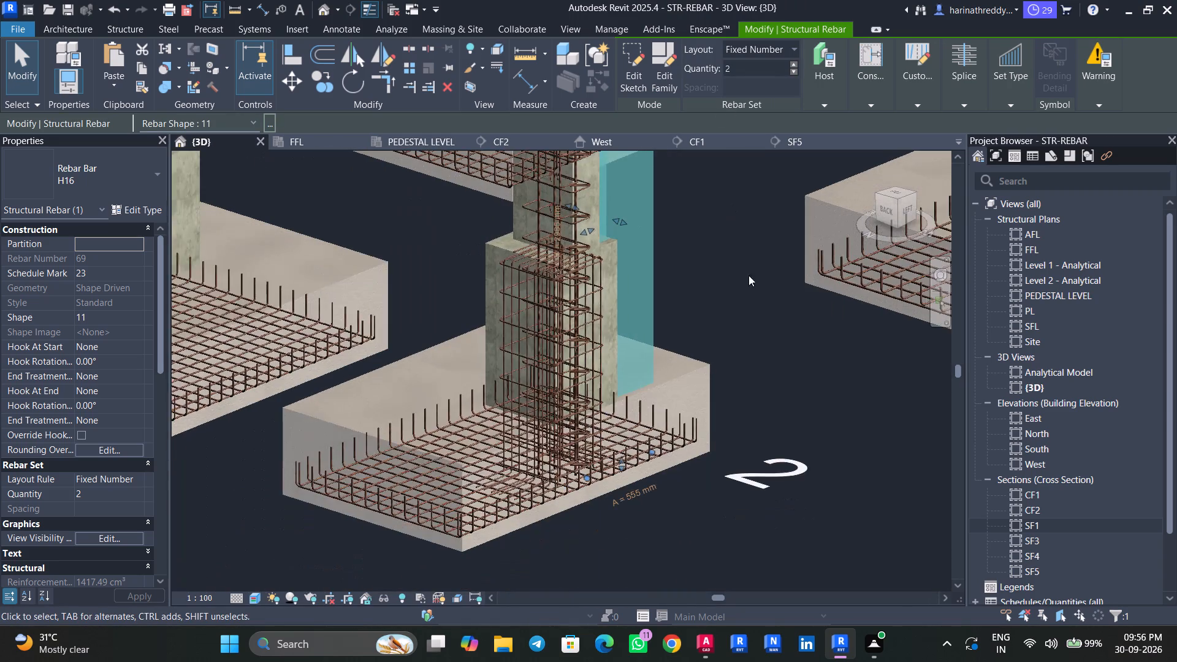
pyautogui.keyDown('shift'); pyautogui.moveTo(775, 321); pyautogui.dragTo(611, 389, button='middle'); pyautogui.keyUp('shift')
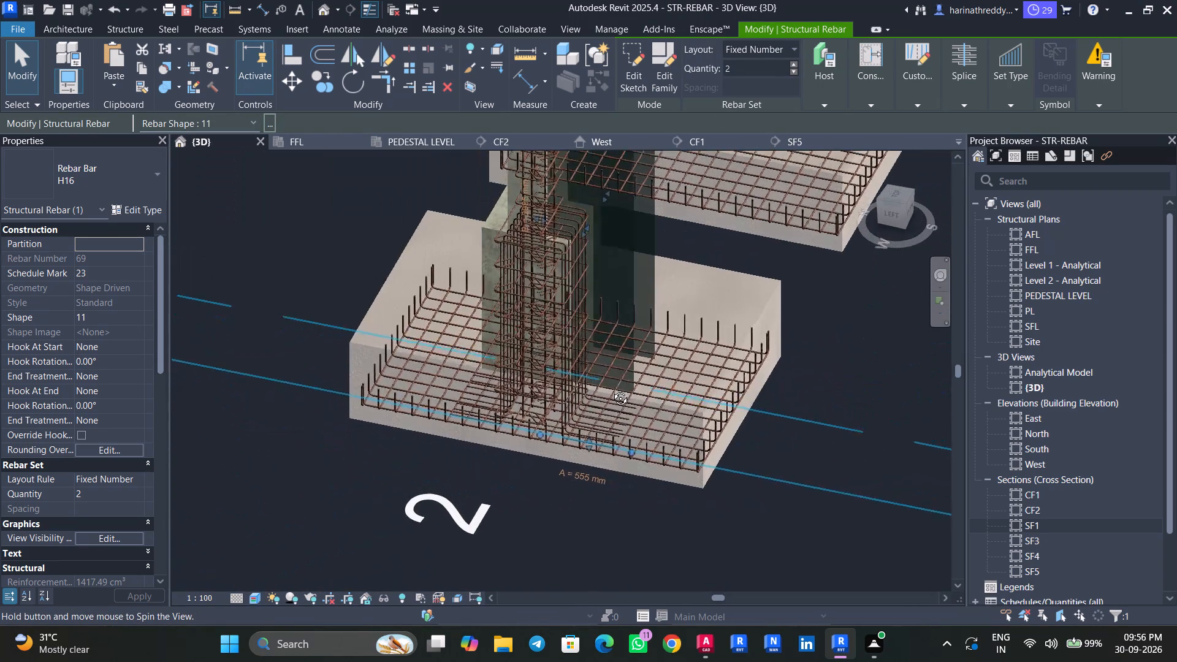
pyautogui.keyDown('shift'); pyautogui.moveTo(611, 389); pyautogui.dragTo(704, 297, button='middle'); pyautogui.keyUp('shift')
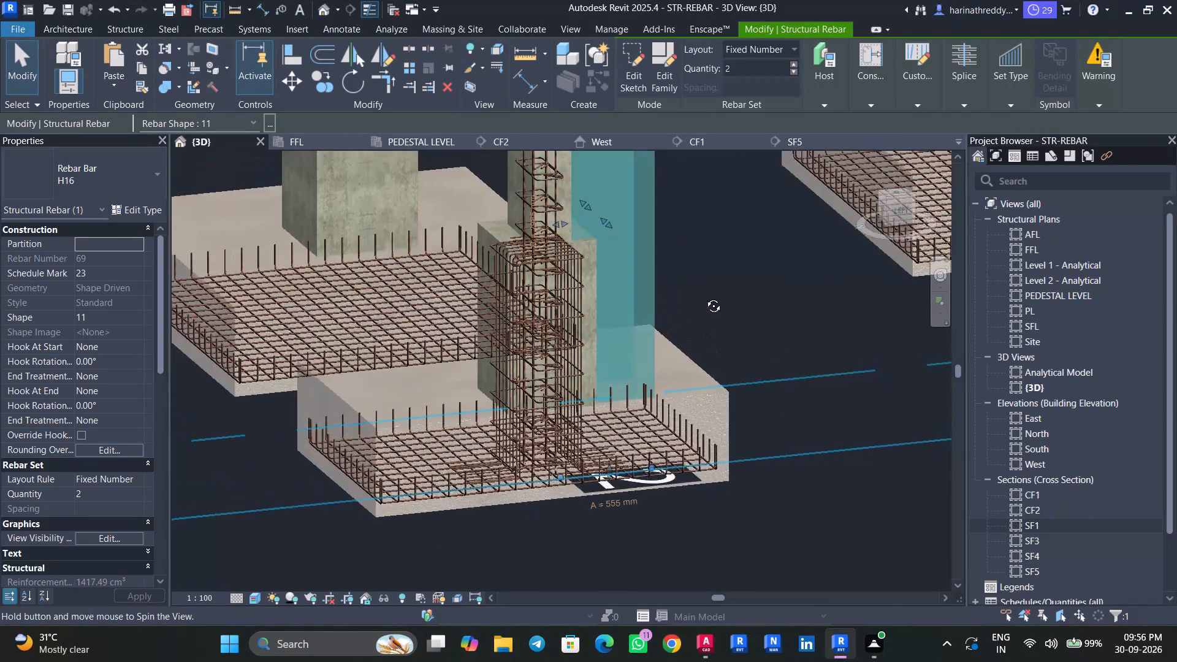
pyautogui.keyDown('shift'); pyautogui.moveTo(704, 297); pyautogui.dragTo(596, 329, button='middle'); pyautogui.keyUp('shift')
pyautogui.scroll(5, 586, 378)
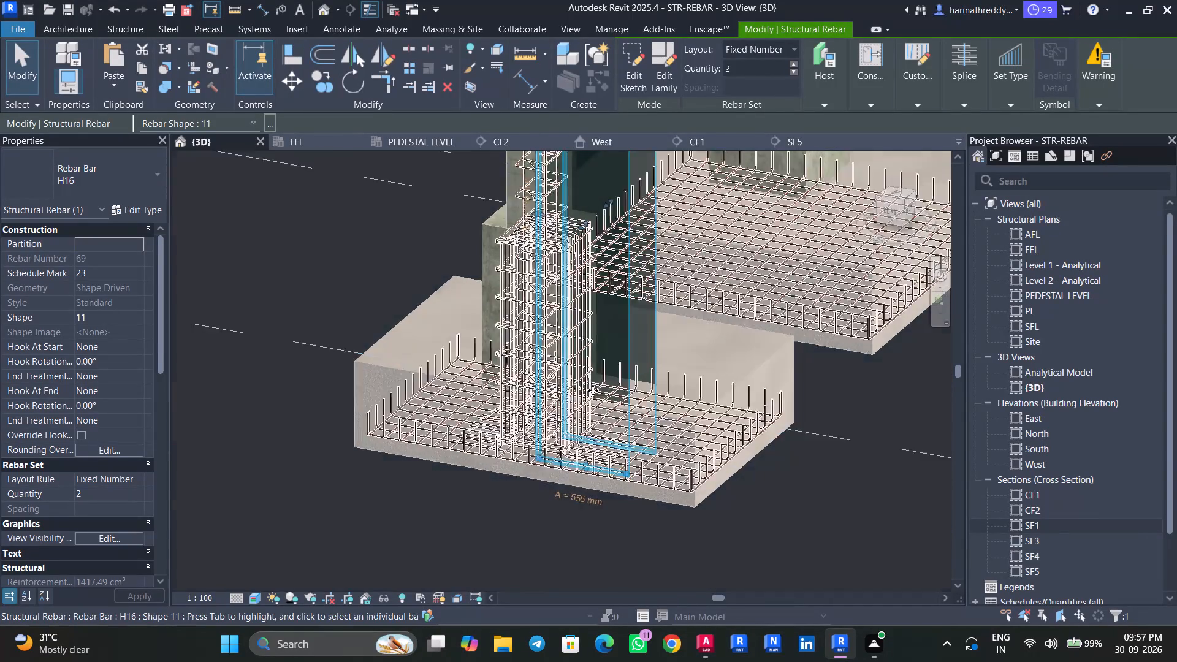
pyautogui.scroll(4, 593, 390)
pyautogui.scroll(-8, 692, 433)
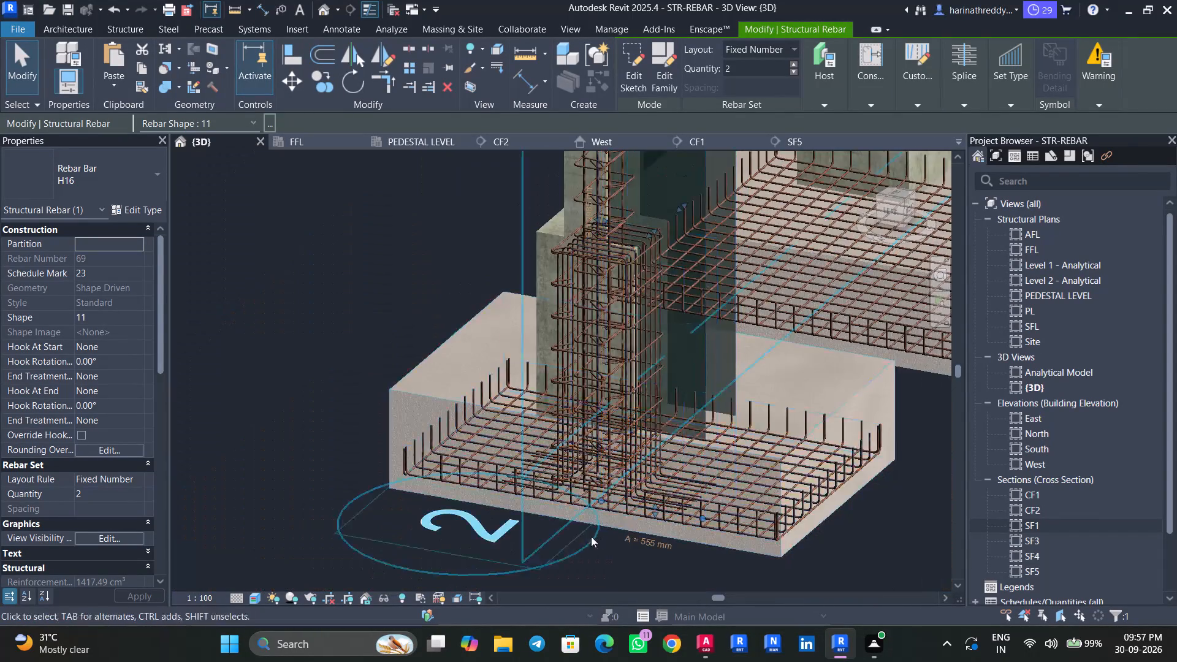
pyautogui.keyDown('shift'); pyautogui.moveTo(528, 544); pyautogui.dragTo(377, 594, button='middle'); pyautogui.keyUp('shift')
pyautogui.keyDown('shift'); pyautogui.moveTo(543, 512); pyautogui.dragTo(590, 512, button='middle'); pyautogui.keyUp('shift')
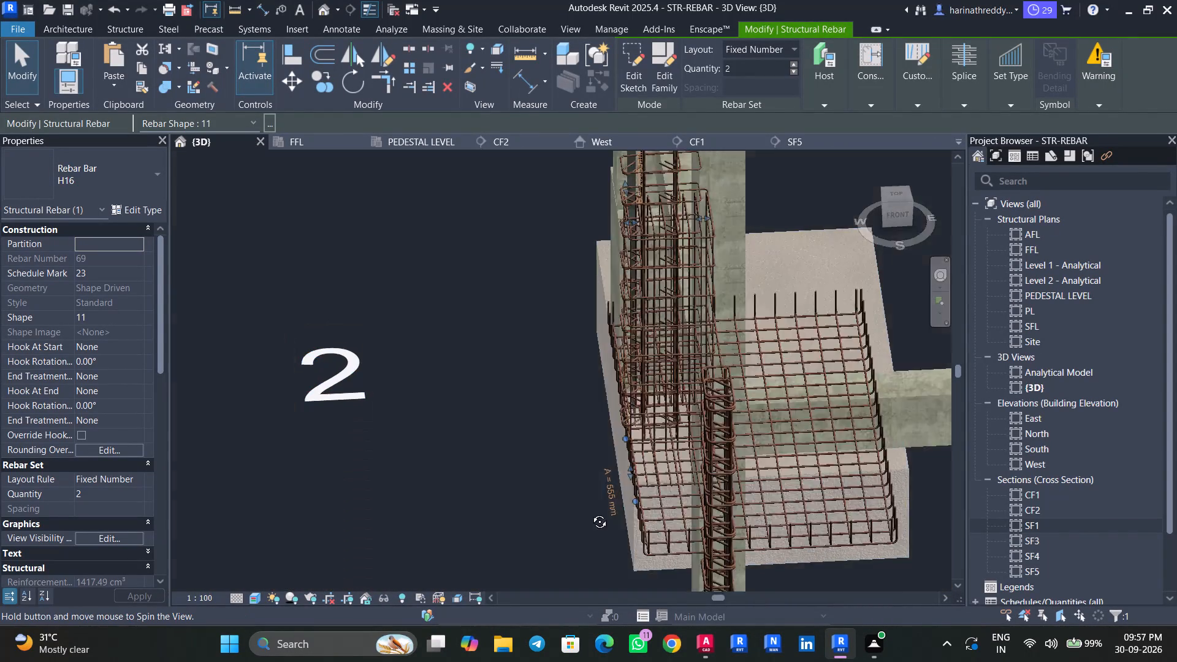
pyautogui.keyDown('shift'); pyautogui.moveTo(590, 512); pyautogui.dragTo(656, 526, button='middle'); pyautogui.keyUp('shift')
pyautogui.moveTo(527, 446); pyautogui.dragTo(503, 615, button='middle')
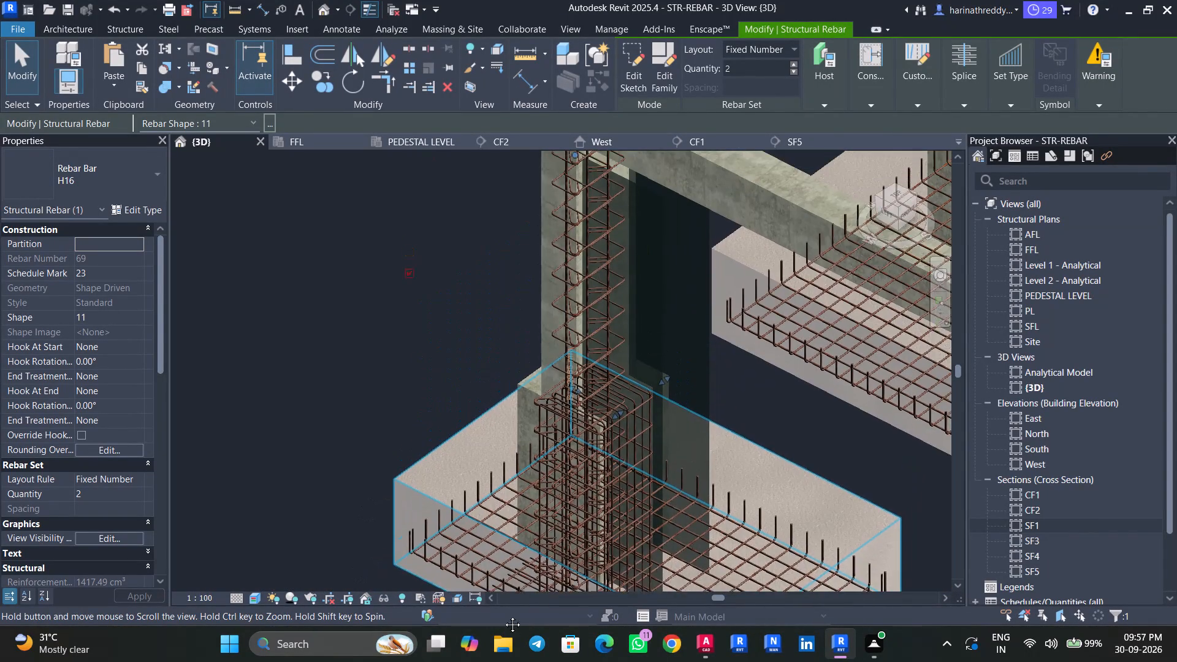
pyautogui.moveTo(503, 615); pyautogui.dragTo(503, 622, button='middle')
pyautogui.moveTo(532, 274); pyautogui.dragTo(464, 566, button='middle')
pyautogui.scroll(1, 474, 539)
pyautogui.scroll(12, 509, 415)
pyautogui.press('Escape')
pyautogui.press('Escape')
pyautogui.press('Escape')
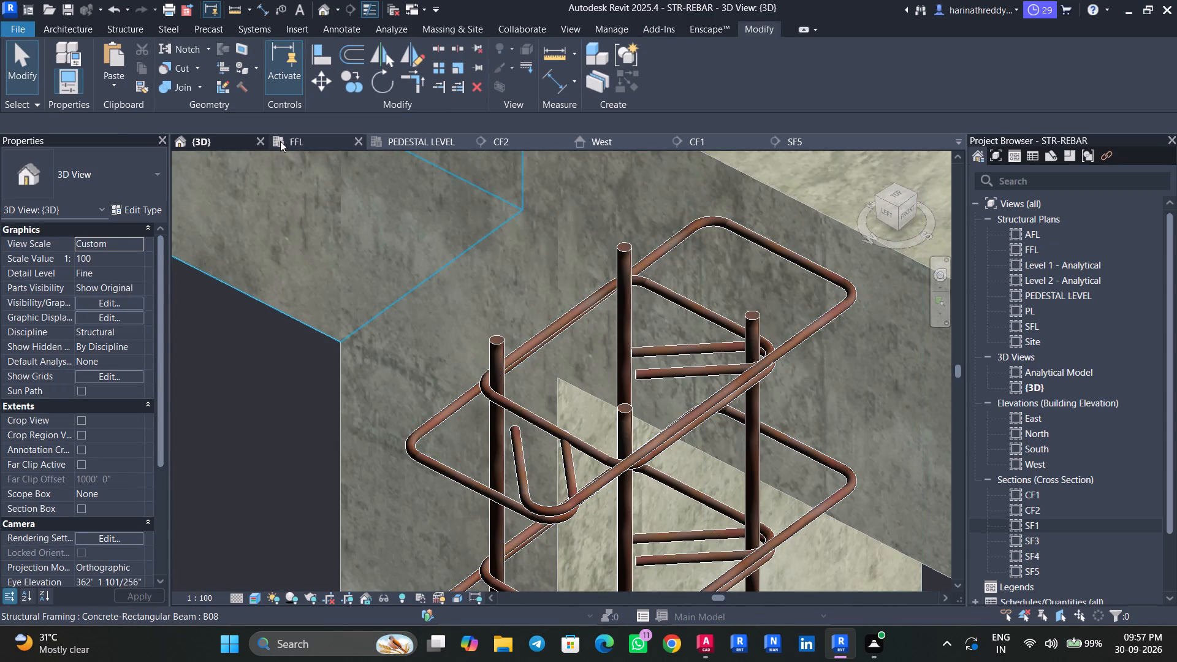
# In the PEDESTAL LEVEL plan, select all instances of the H16 bar type and show them unobscured in the {3D} view.
pyautogui.click(425, 140)
pyautogui.scroll(9, 430, 347)
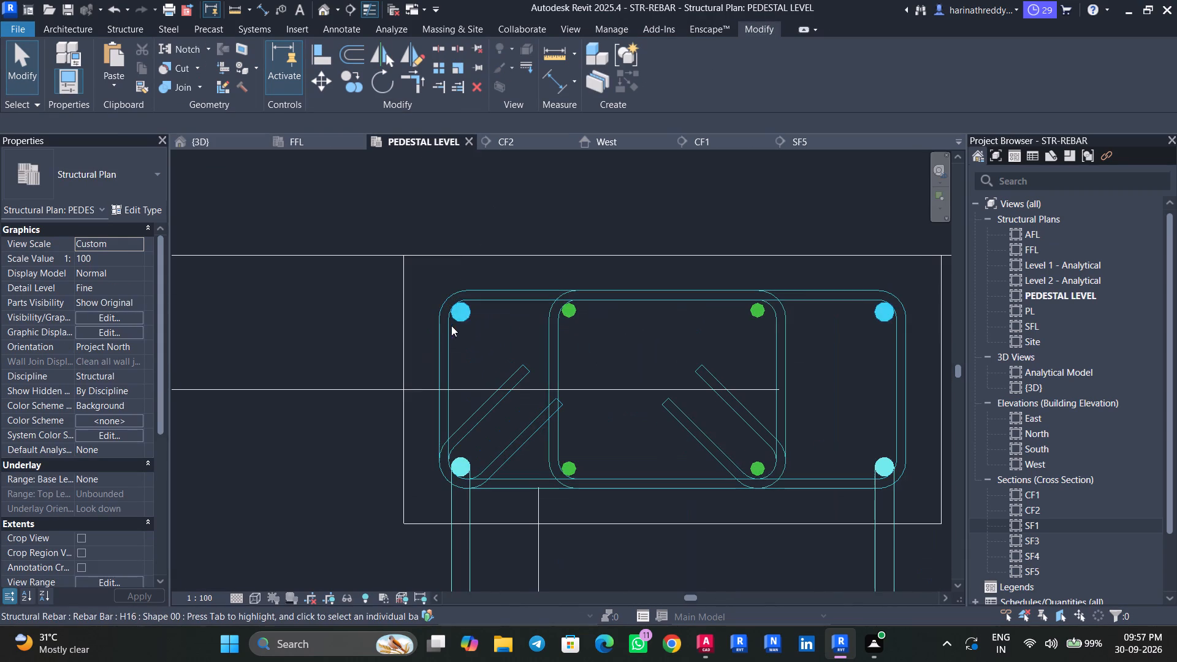
pyautogui.press('Escape')
pyautogui.press('Escape')
pyautogui.click(460, 316)
pyautogui.press('s')
pyautogui.press('a')
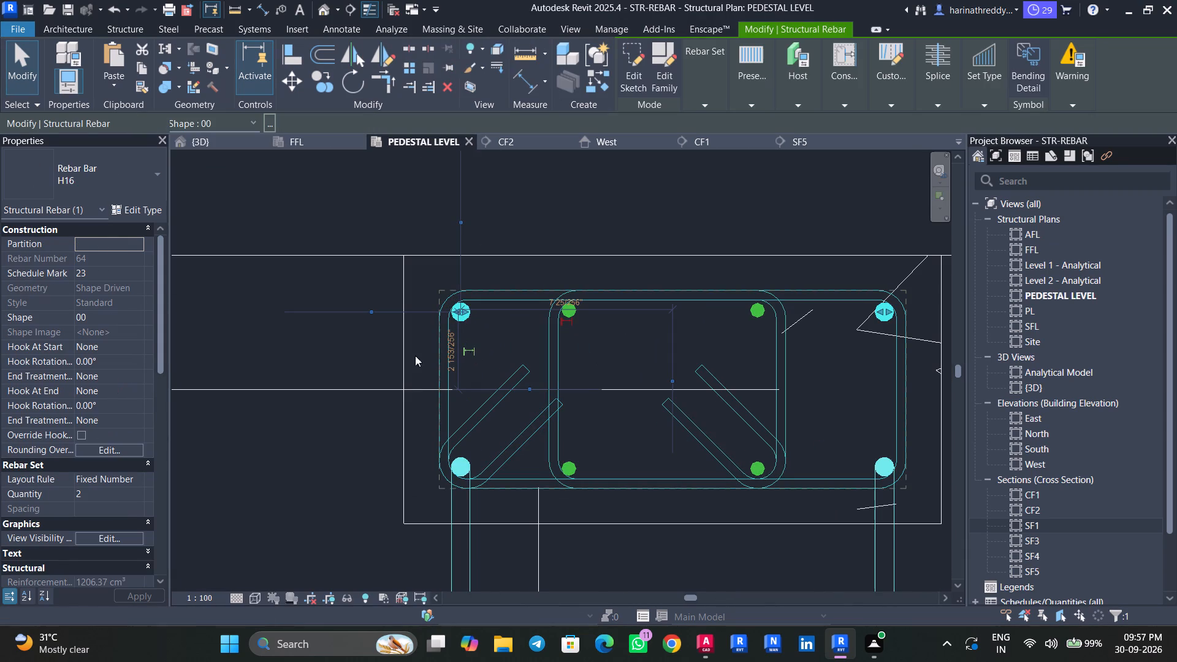
pyautogui.click(135, 536)
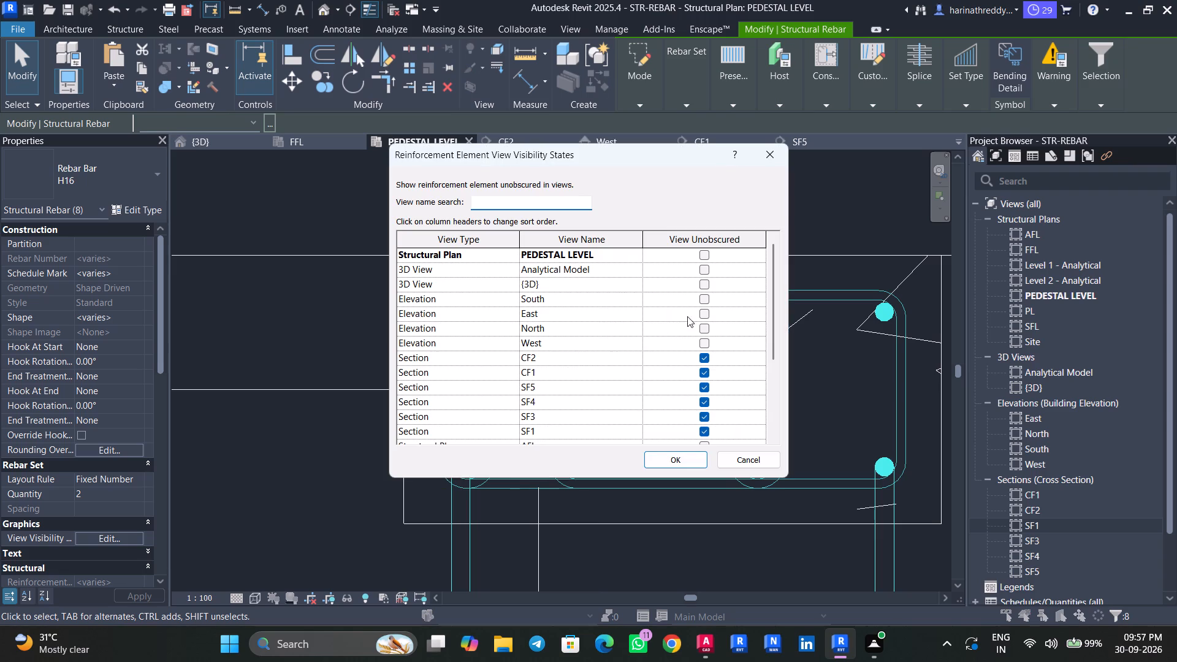
pyautogui.click(708, 285)
pyautogui.click(679, 465)
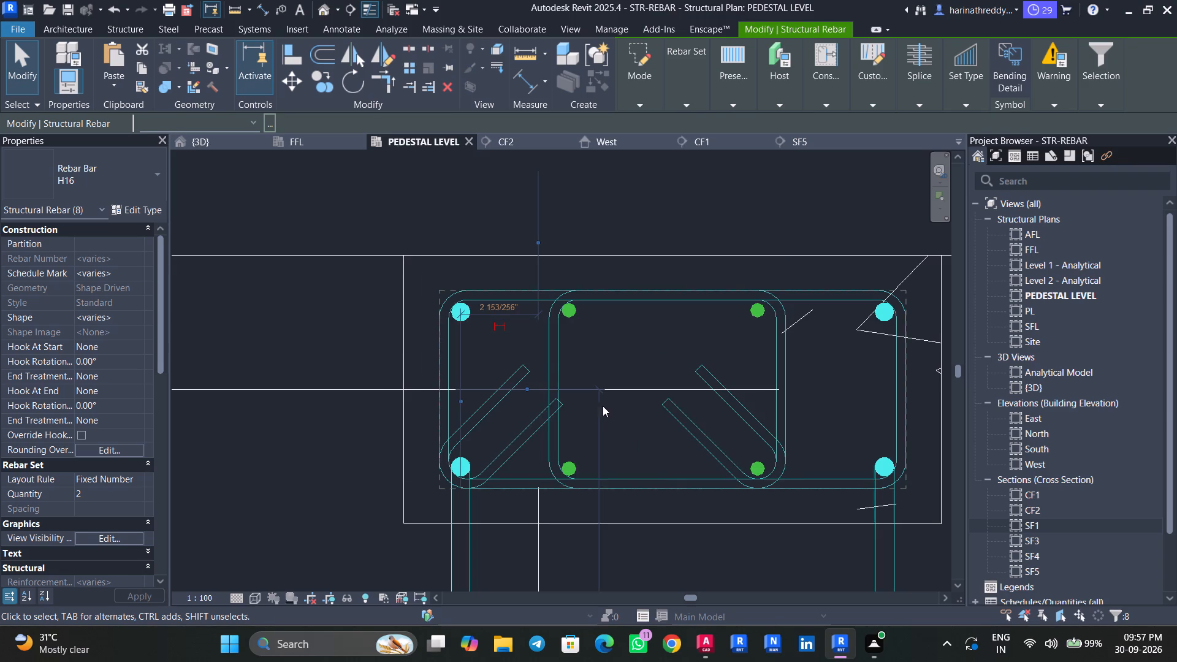
pyautogui.press('Escape')
pyautogui.press('Escape')
pyautogui.press('Escape')
pyautogui.press('Escape')
pyautogui.press('Escape')
pyautogui.press('Escape')
pyautogui.press('Escape')
pyautogui.press('Escape')
# Check the H16 bars in the 3D view down the column and along their bends into the SF2 footing.
pyautogui.click(230, 140)
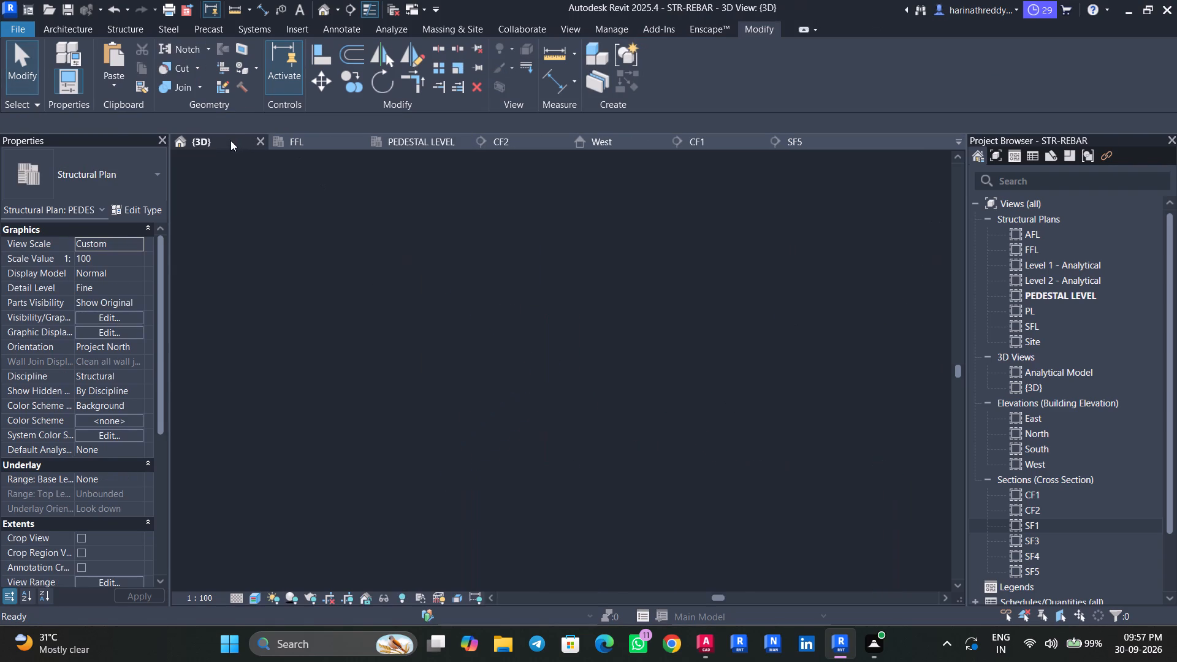
pyautogui.scroll(-10, 478, 432)
pyautogui.moveTo(498, 444); pyautogui.dragTo(499, 157, button='middle')
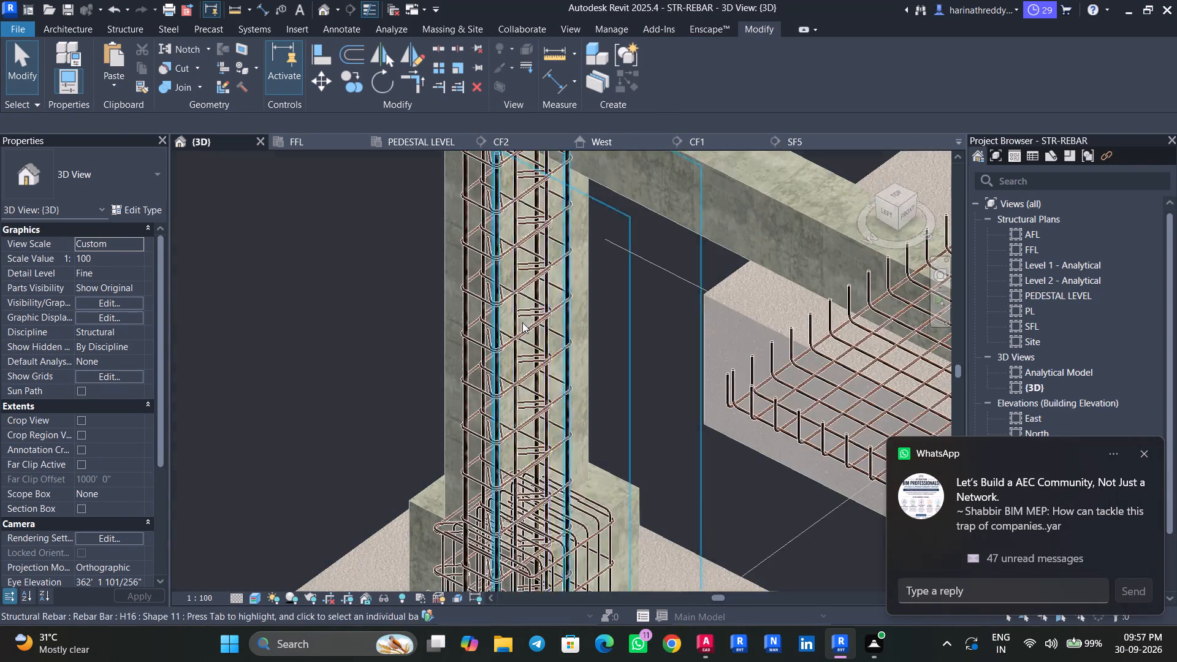
pyautogui.moveTo(525, 476); pyautogui.dragTo(555, 175, button='middle')
pyautogui.scroll(7, 539, 423)
pyautogui.moveTo(555, 427); pyautogui.dragTo(528, 390, button='middle')
pyautogui.scroll(-6, 525, 390)
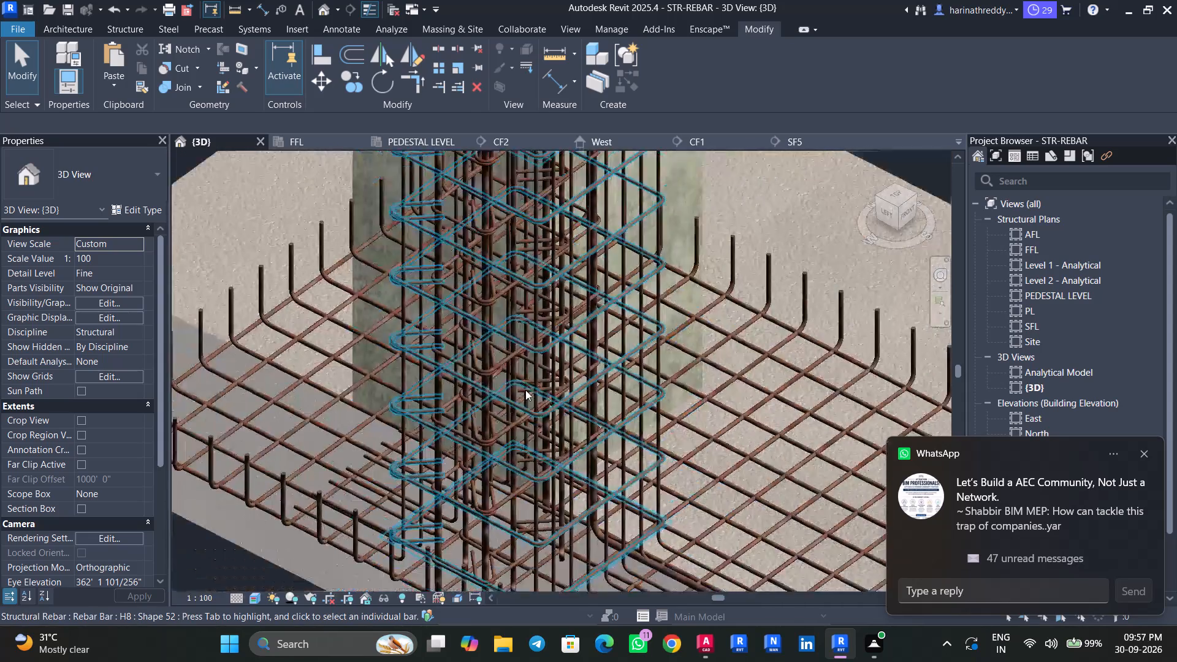
pyautogui.scroll(-4, 525, 390)
pyautogui.scroll(11, 533, 476)
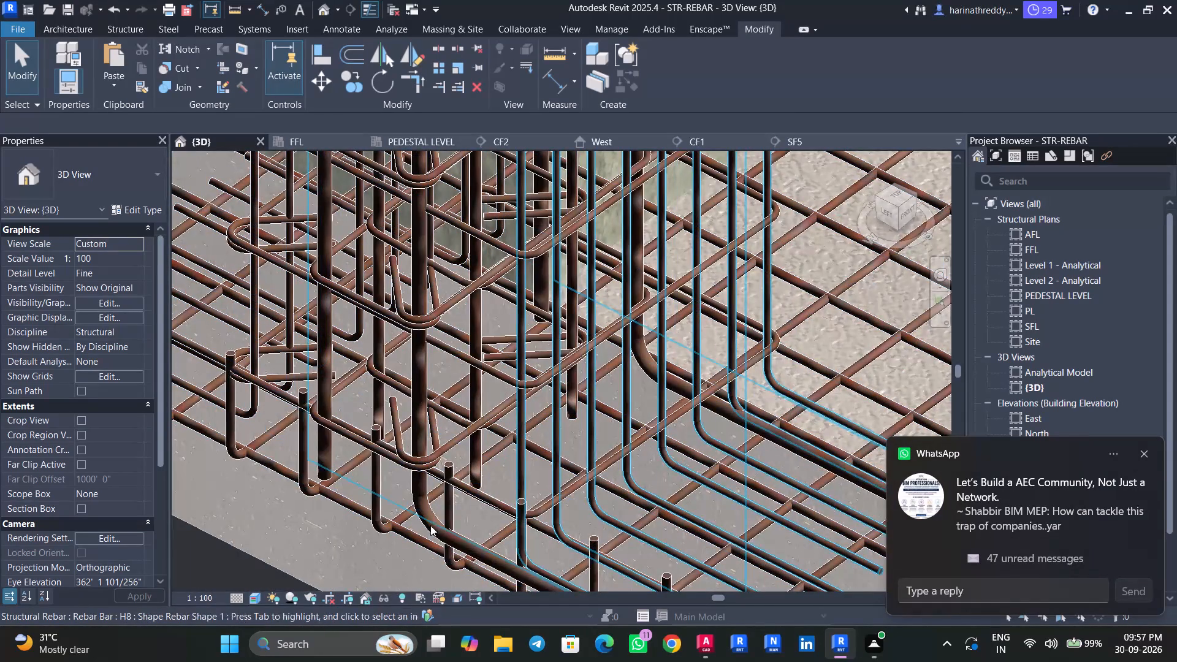
pyautogui.scroll(-3, 474, 550)
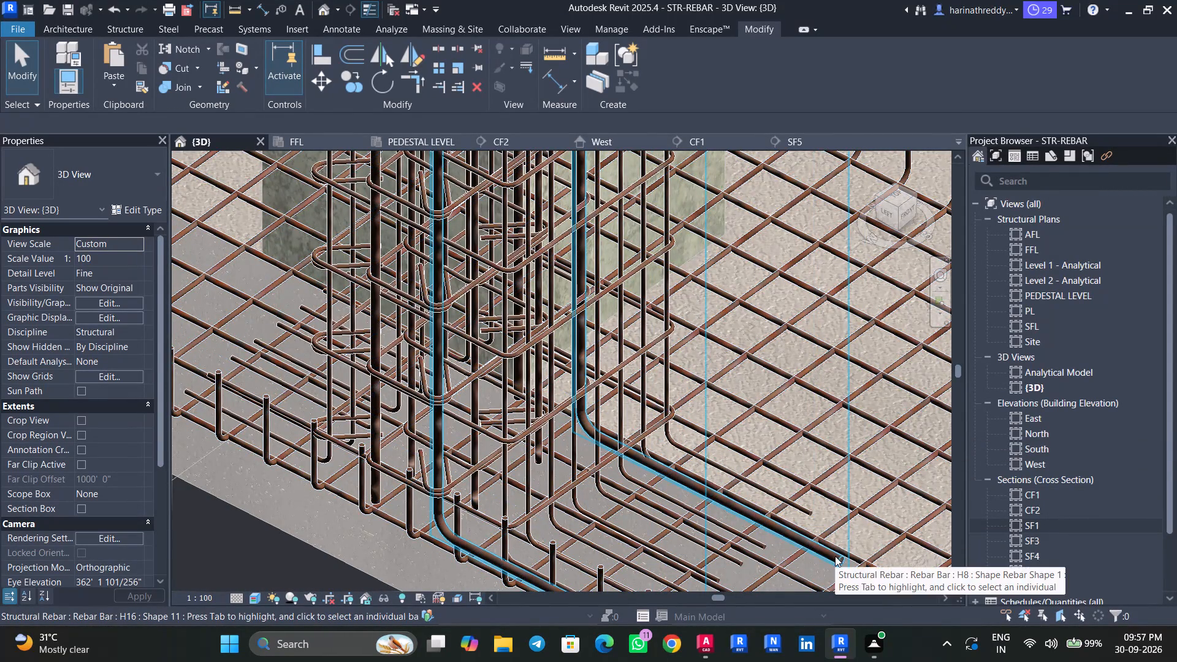
# Single out one bent H16 bar in the 3D view and examine the column bars from the footing up to their tops.
pyautogui.press('Tab')
pyautogui.press('Tab')
pyautogui.click(823, 558)
pyautogui.scroll(-2, 823, 558)
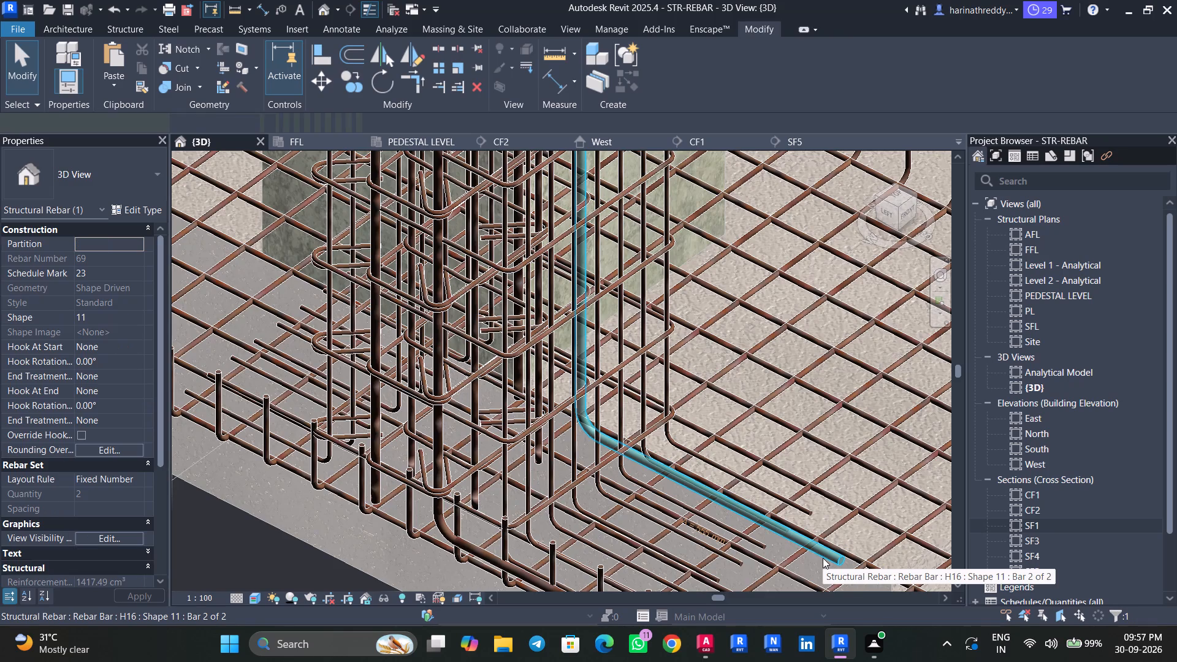
pyautogui.scroll(-11, 823, 558)
pyautogui.scroll(9, 785, 430)
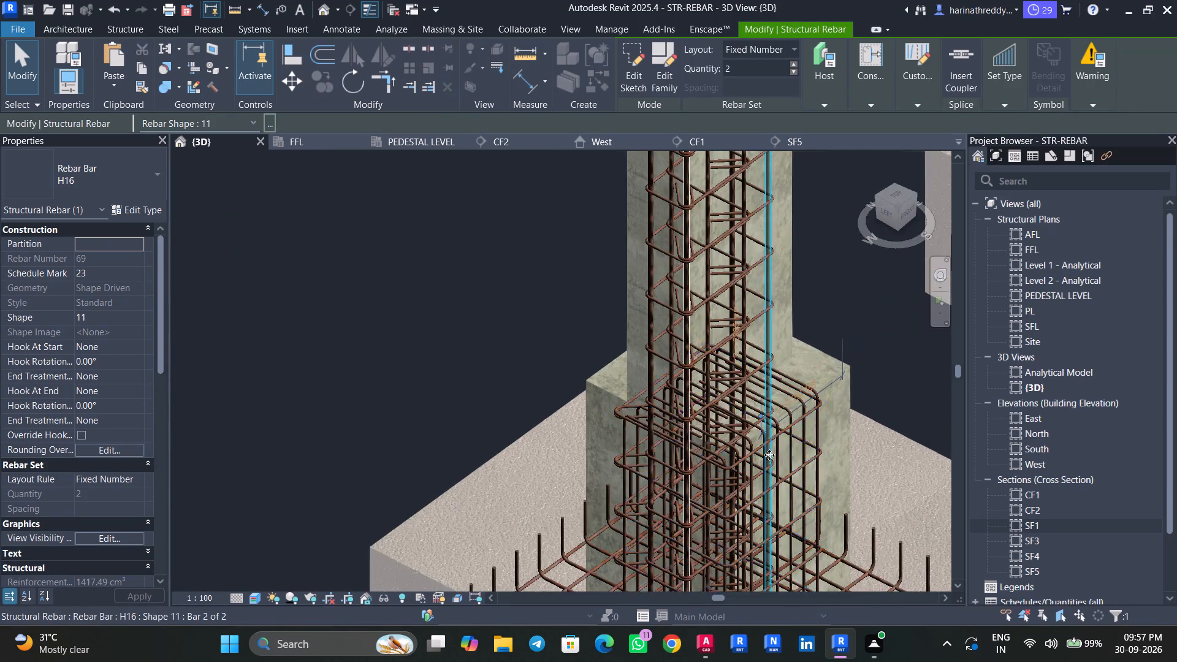
pyautogui.press('Escape')
pyautogui.press('Escape')
pyautogui.scroll(-7, 547, 475)
pyautogui.keyDown('shift'); pyautogui.moveTo(446, 506); pyautogui.dragTo(573, 498, button='middle'); pyautogui.keyUp('shift')
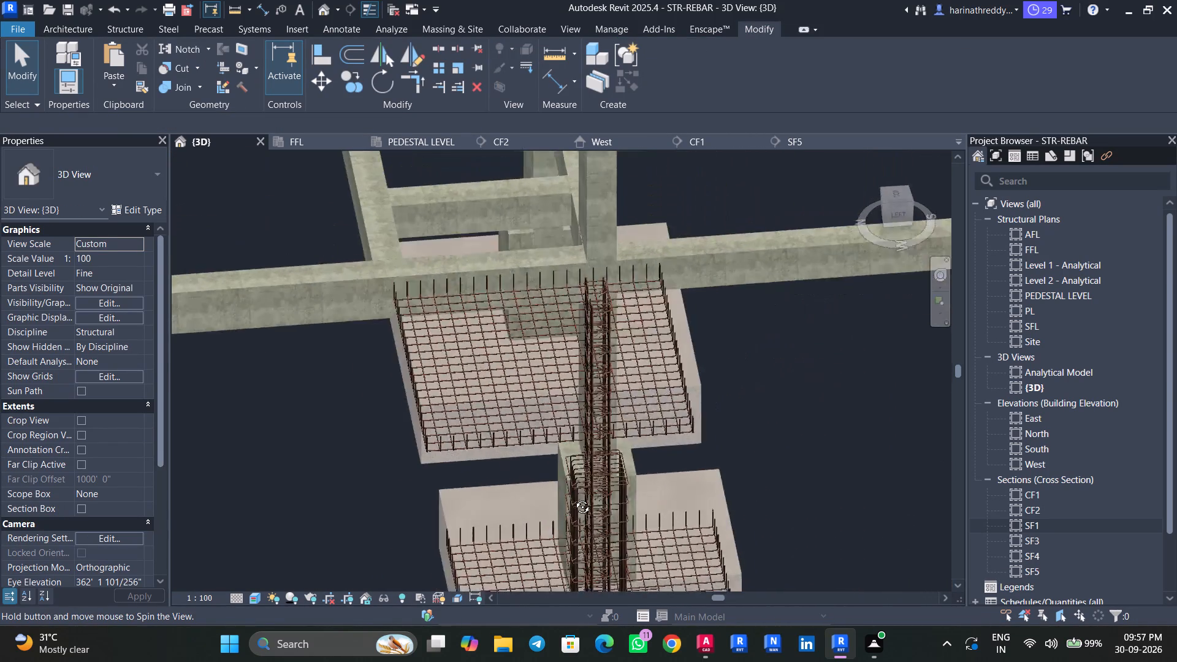
pyautogui.keyDown('shift'); pyautogui.moveTo(573, 498); pyautogui.dragTo(585, 495, button='middle'); pyautogui.keyUp('shift')
pyautogui.moveTo(547, 473); pyautogui.dragTo(482, 316, button='middle')
pyautogui.scroll(10, 505, 395)
pyautogui.moveTo(546, 375); pyautogui.dragTo(512, 629, button='middle')
pyautogui.scroll(-4, 511, 367)
pyautogui.moveTo(511, 293); pyautogui.dragTo(512, 567, button='middle')
pyautogui.scroll(8, 552, 212)
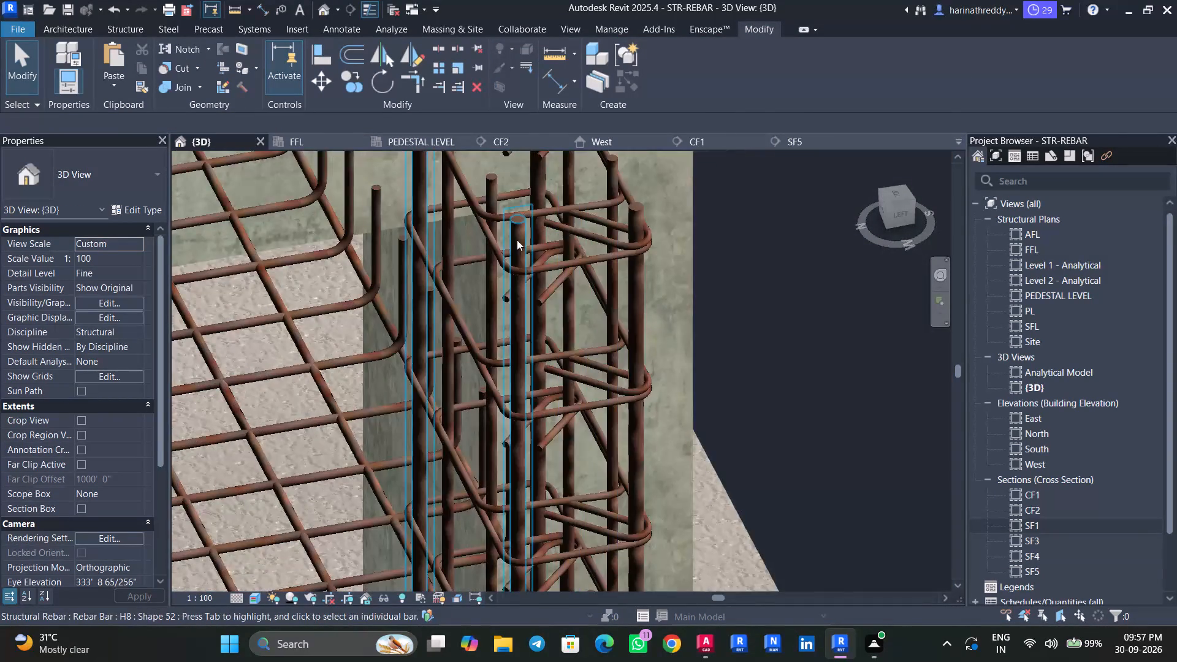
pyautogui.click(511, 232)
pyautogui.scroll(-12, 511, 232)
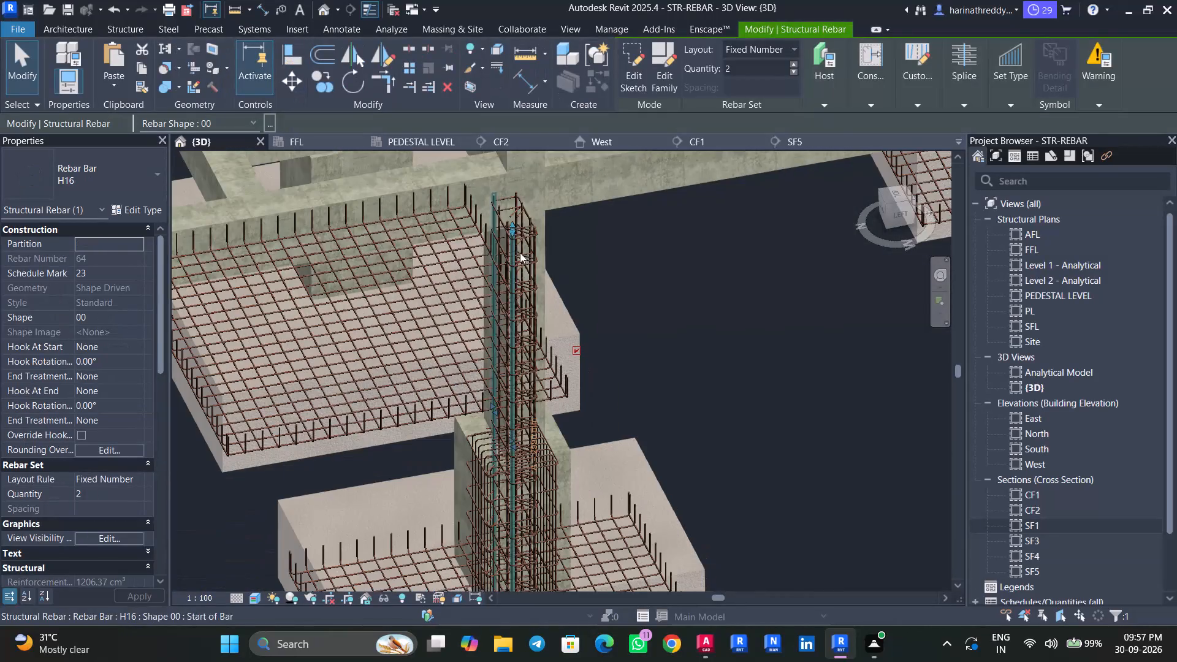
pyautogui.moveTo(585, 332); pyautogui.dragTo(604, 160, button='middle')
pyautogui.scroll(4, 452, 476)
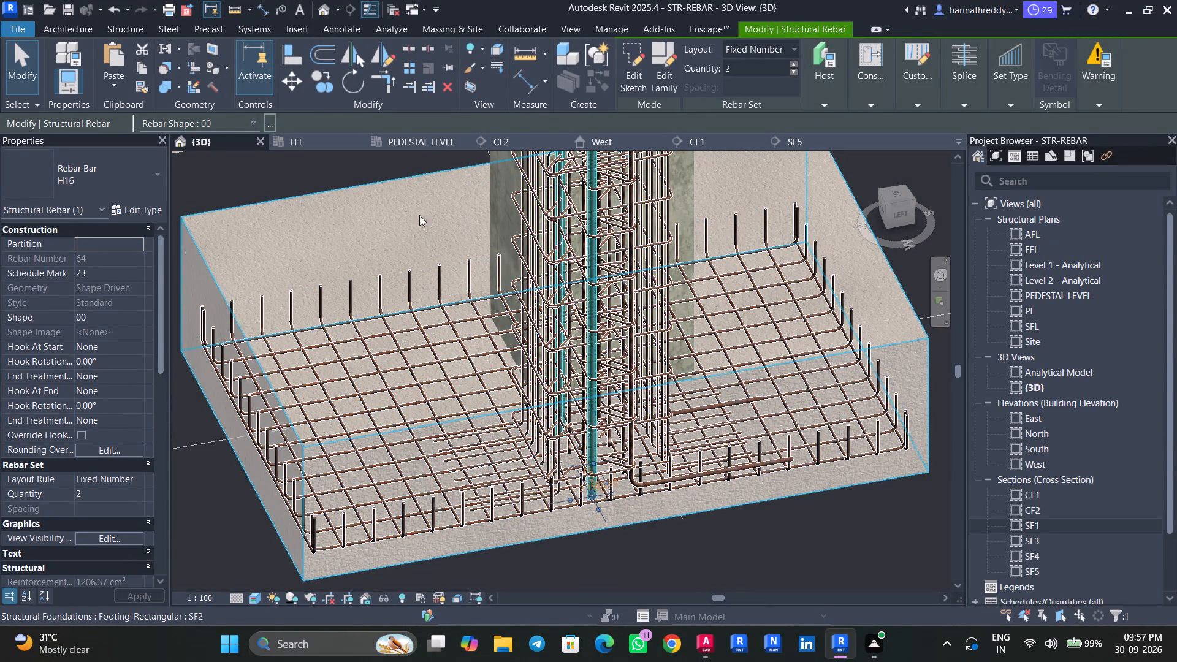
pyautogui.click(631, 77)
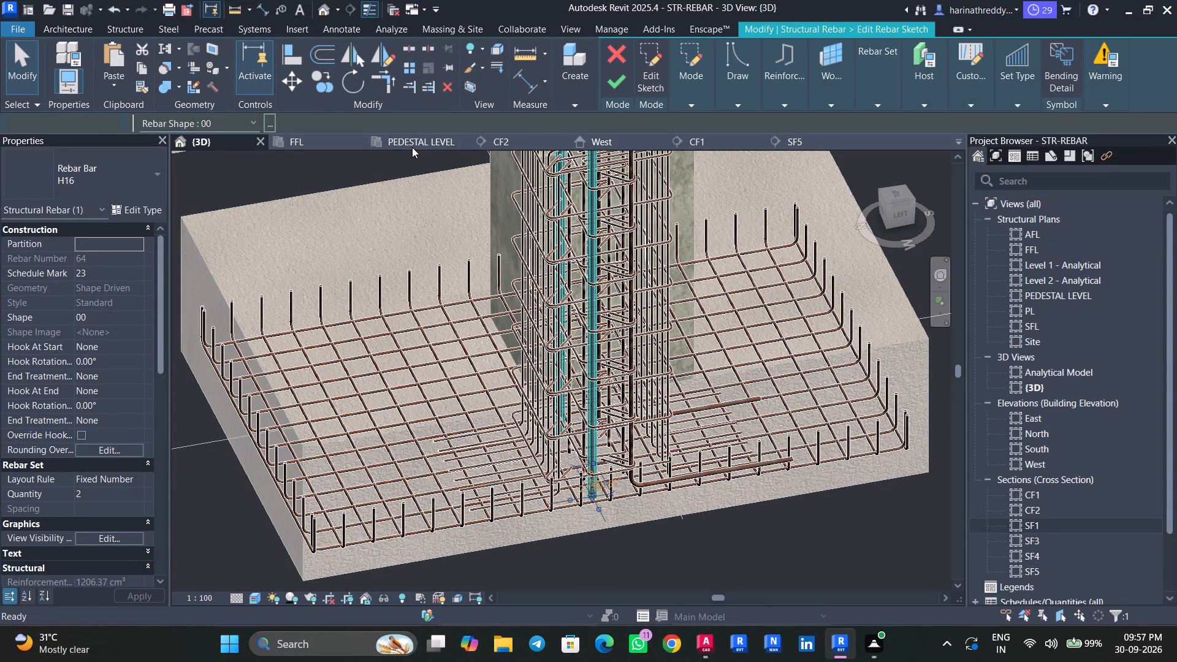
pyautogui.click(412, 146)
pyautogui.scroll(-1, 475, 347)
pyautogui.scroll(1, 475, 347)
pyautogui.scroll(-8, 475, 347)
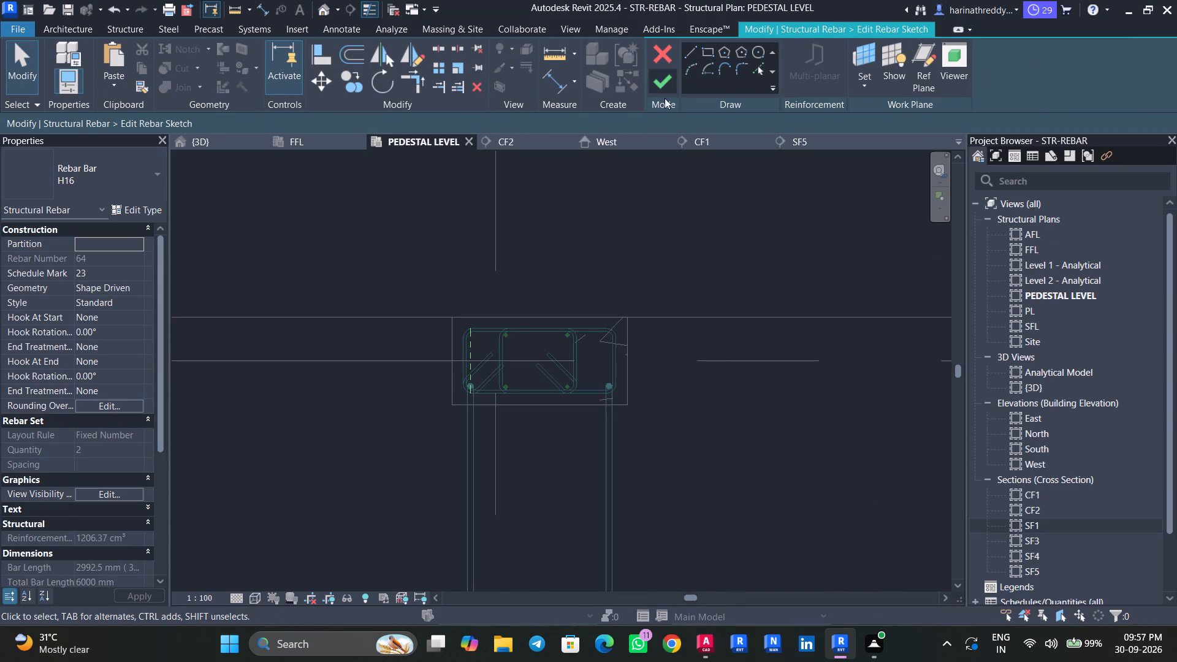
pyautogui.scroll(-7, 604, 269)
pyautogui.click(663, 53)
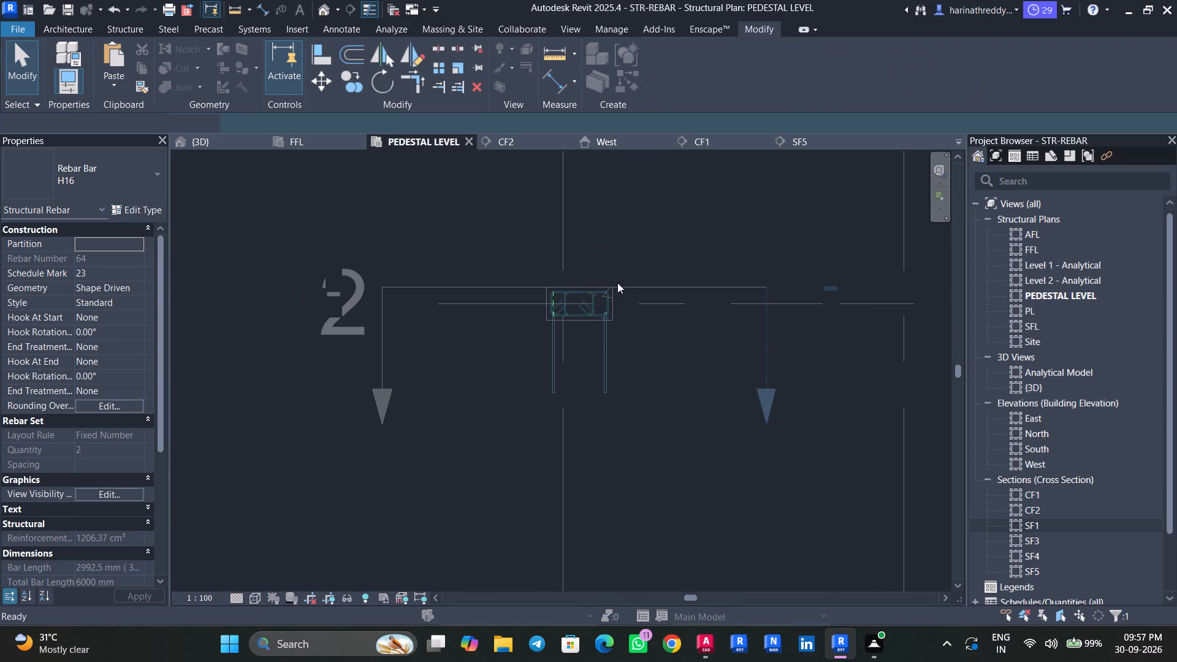
# In the PEDESTAL LEVEL plan, delete the pair of straight H16 bars along the column face opposite the bent pair.
pyautogui.scroll(9, 581, 311)
pyautogui.press('Escape')
pyautogui.press('Escape')
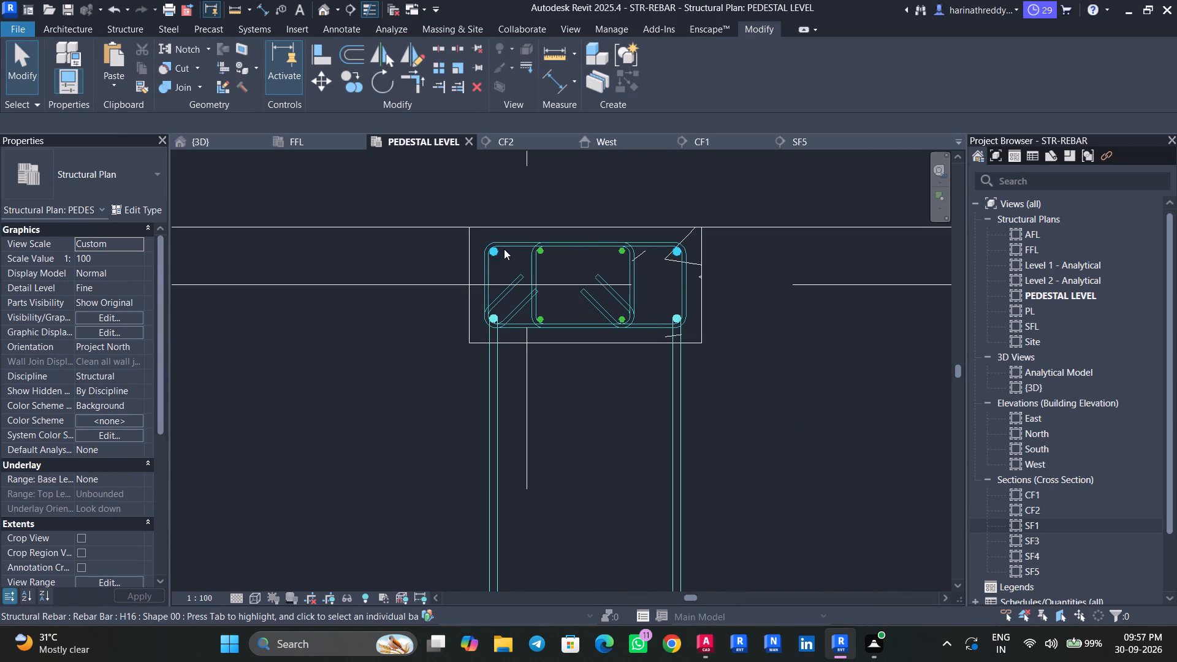
pyautogui.click(497, 254)
pyautogui.press('Delete')
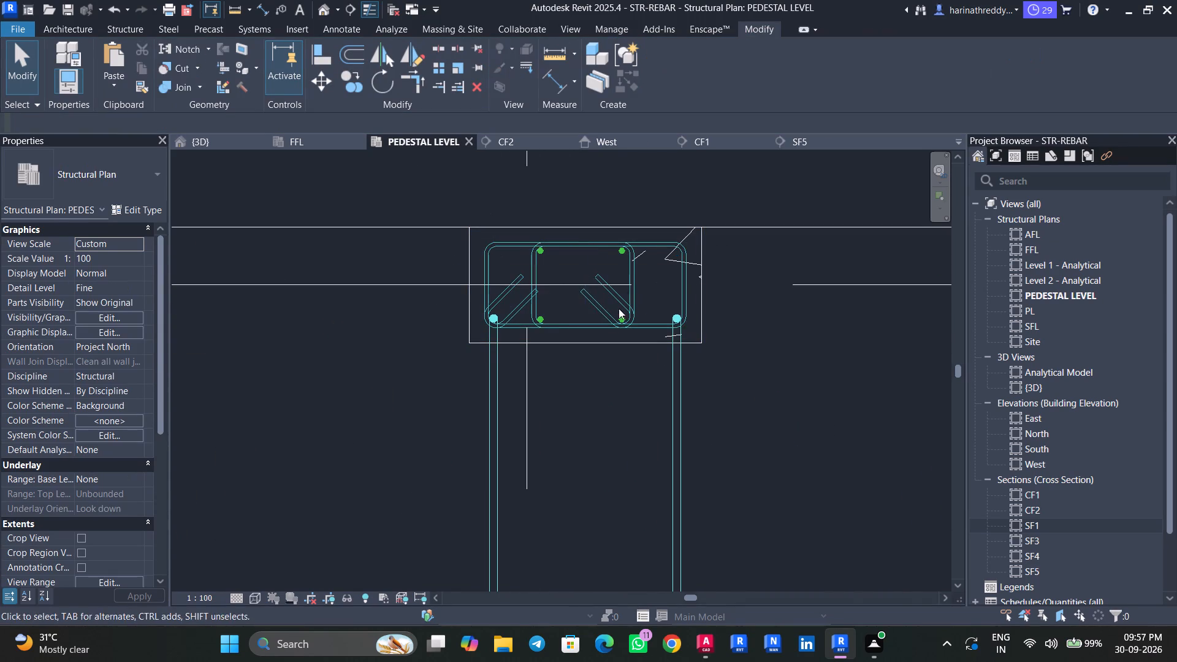
# Mirror a copy of the bent H16 bar pair about the column's centreline onto the opposite face.
pyautogui.scroll(4, 549, 314)
pyautogui.click(468, 362)
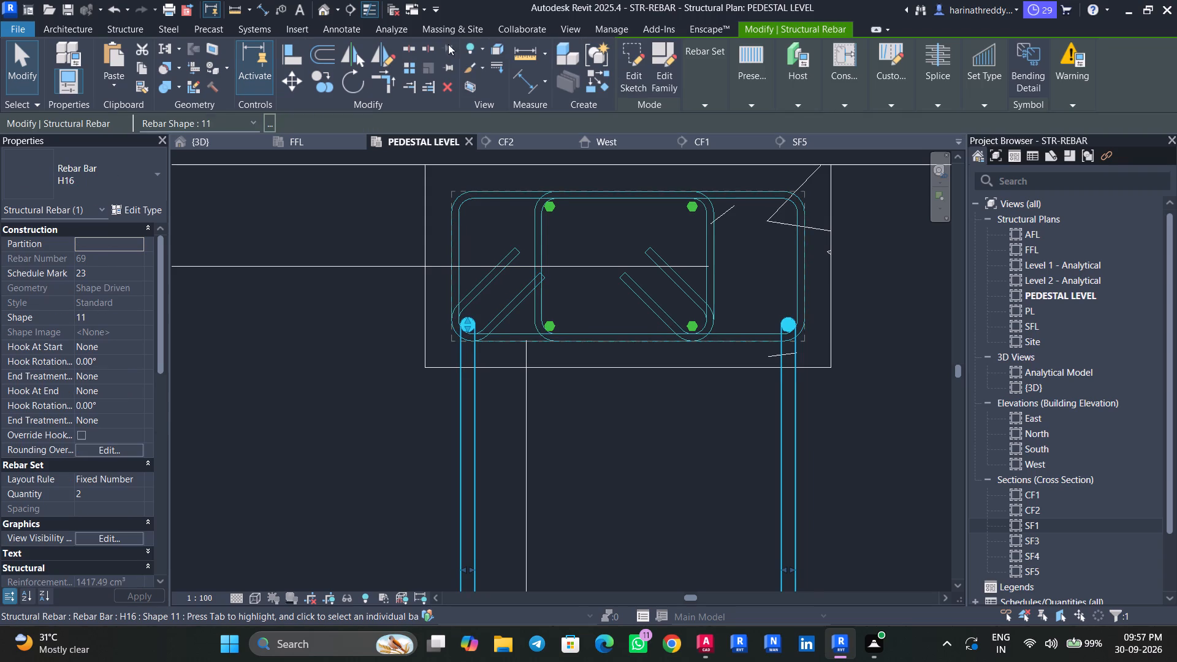
pyautogui.click(357, 63)
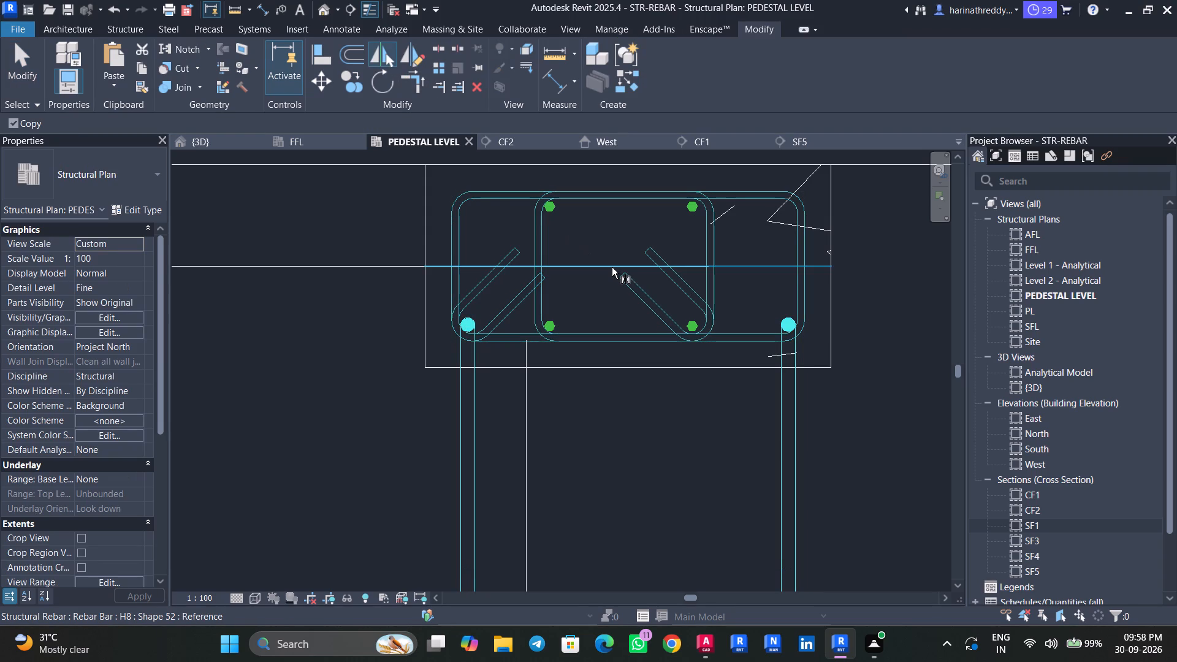
pyautogui.click(759, 267)
pyautogui.press('Escape')
pyautogui.press('Escape')
pyautogui.press('Escape')
pyautogui.press('Escape')
pyautogui.press('Escape')
pyautogui.press('Escape')
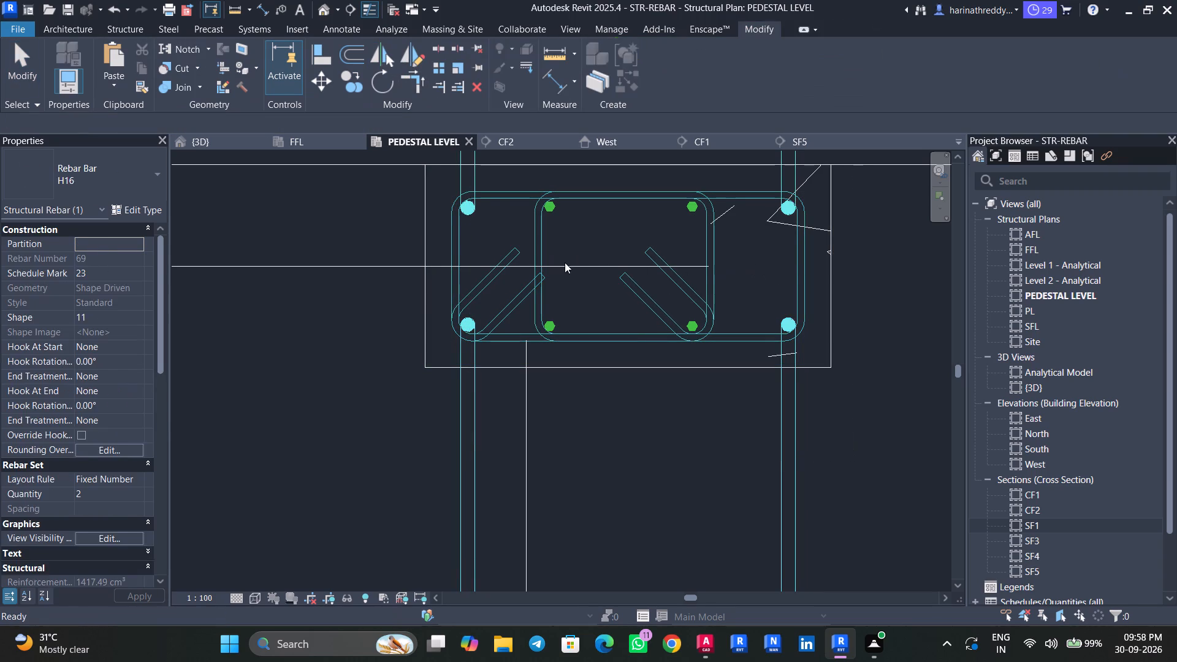
pyautogui.press('Escape')
pyautogui.press('Escape')
pyautogui.press('Escape')
pyautogui.press('Escape')
# Select all instances of the H16 bar type and review the views in which they are shown unobscured.
pyautogui.scroll(-2, 397, 224)
pyautogui.scroll(1, 398, 225)
pyautogui.moveTo(398, 233); pyautogui.dragTo(390, 394, button='middle')
pyautogui.click(443, 254)
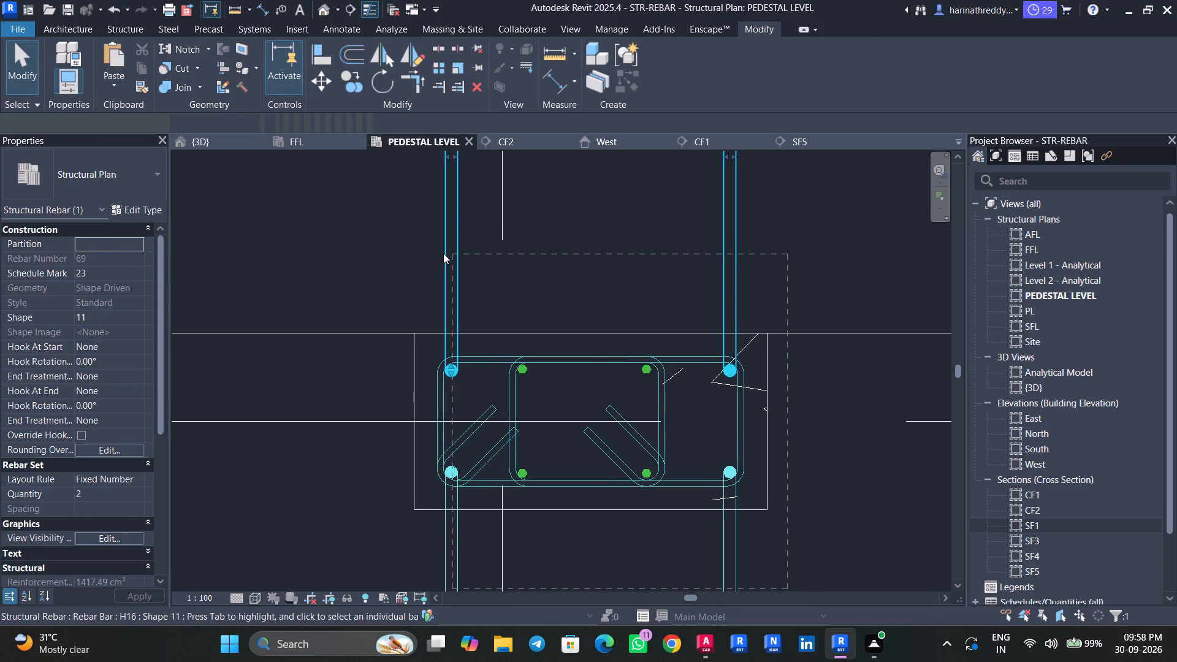
pyautogui.press('s')
pyautogui.press('a')
pyautogui.click(124, 545)
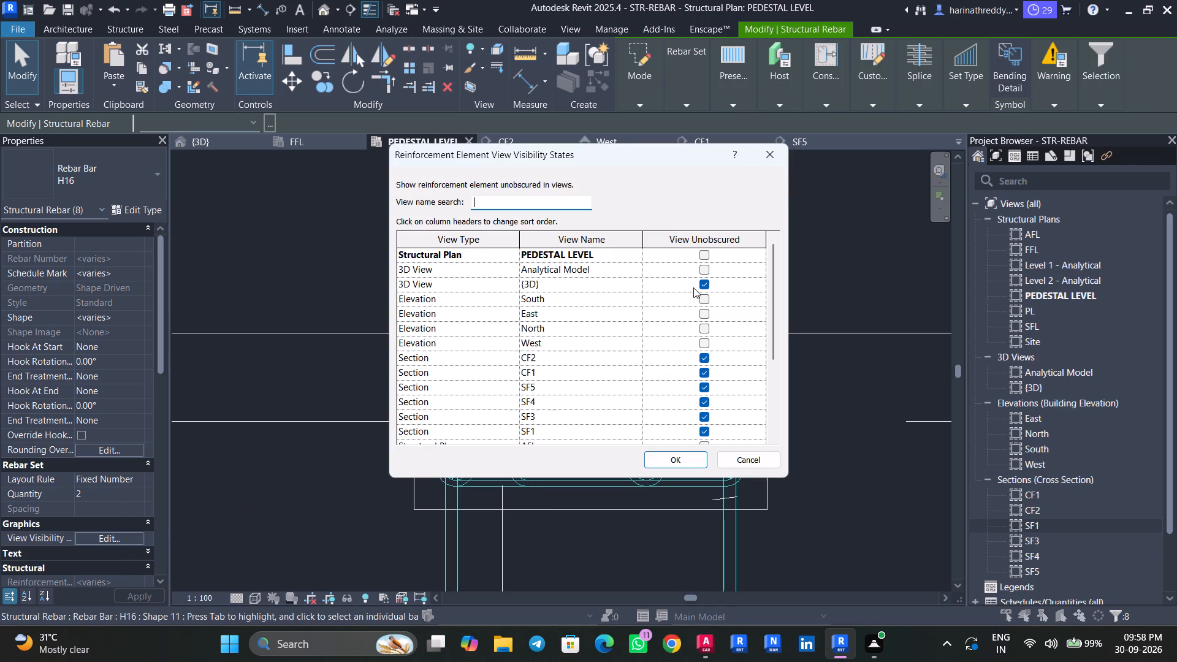
pyautogui.click(693, 454)
pyautogui.press('Escape')
pyautogui.press('Escape')
pyautogui.press('Escape')
pyautogui.press('Escape')
pyautogui.press('Escape')
pyautogui.press('Escape')
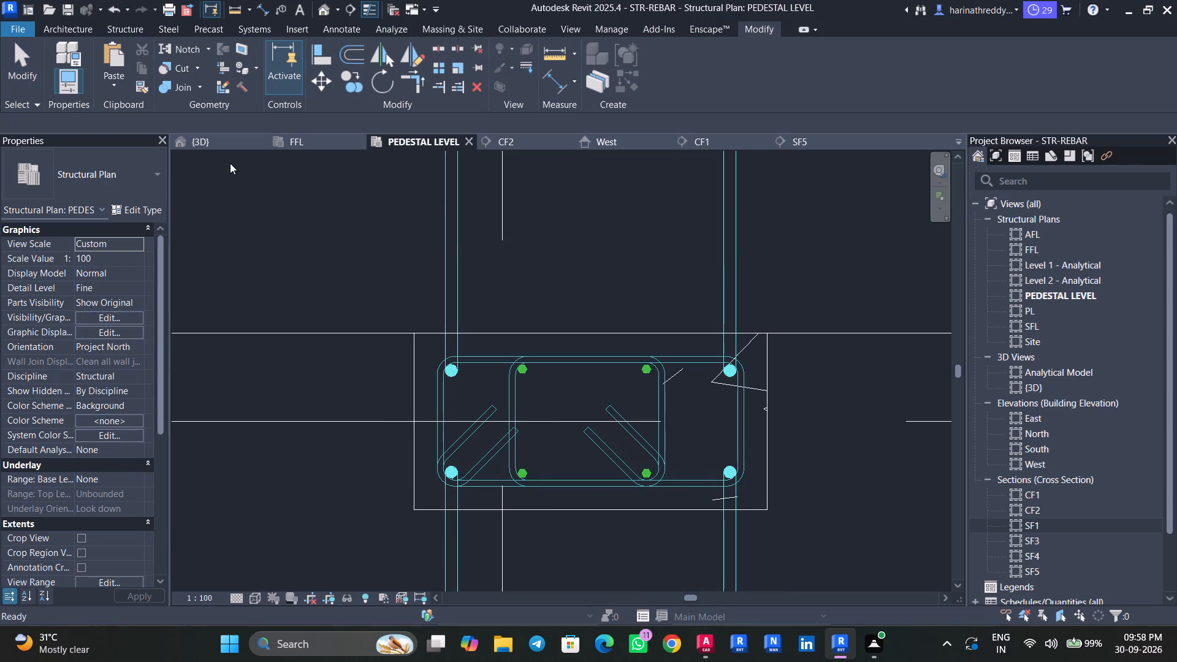
# Examine the mirrored bent H16 bars in the SF2 footing in 3D, along with the surrounding columns and footings.
pyautogui.click(216, 142)
pyautogui.scroll(2, 495, 428)
pyautogui.scroll(-2, 496, 427)
pyautogui.scroll(3, 497, 427)
pyautogui.scroll(-1, 495, 440)
pyautogui.scroll(3, 495, 440)
pyautogui.moveTo(486, 429); pyautogui.dragTo(437, 311, button='middle')
pyautogui.scroll(-1, 434, 321)
pyautogui.scroll(1, 434, 321)
pyautogui.scroll(-7, 434, 321)
pyautogui.moveTo(637, 422); pyautogui.dragTo(571, 500, button='middle')
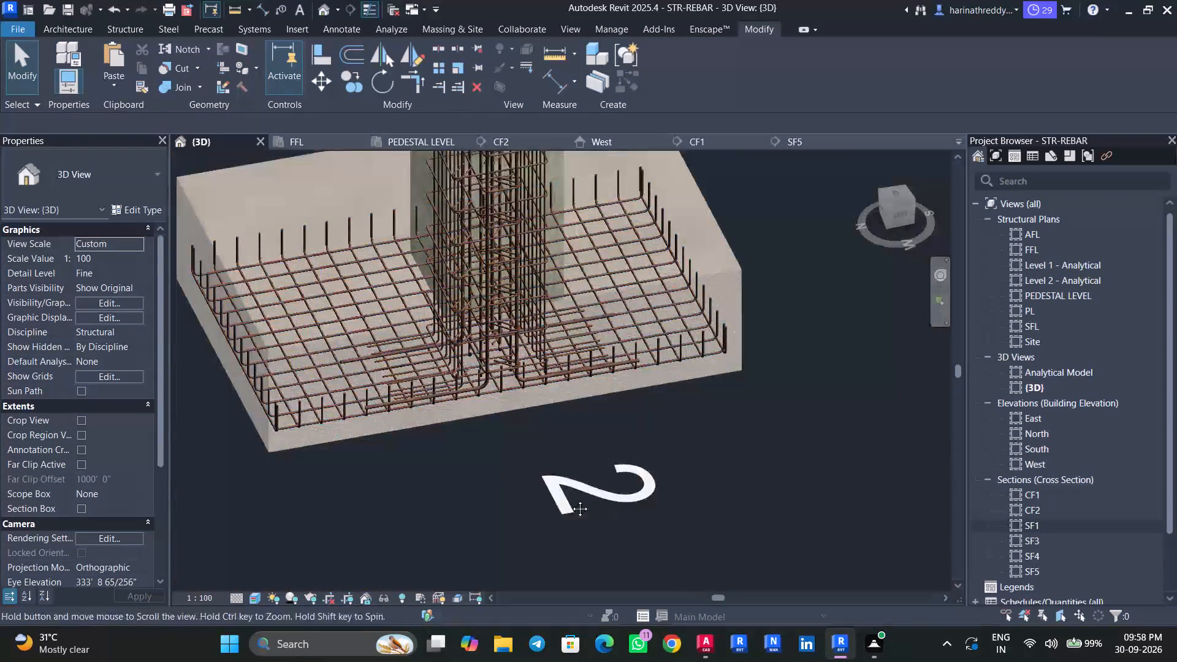
pyautogui.moveTo(571, 500); pyautogui.dragTo(548, 535, button='middle')
pyautogui.scroll(-5, 700, 491)
pyautogui.keyDown('shift'); pyautogui.moveTo(753, 452); pyautogui.dragTo(594, 436, button='middle'); pyautogui.keyUp('shift')
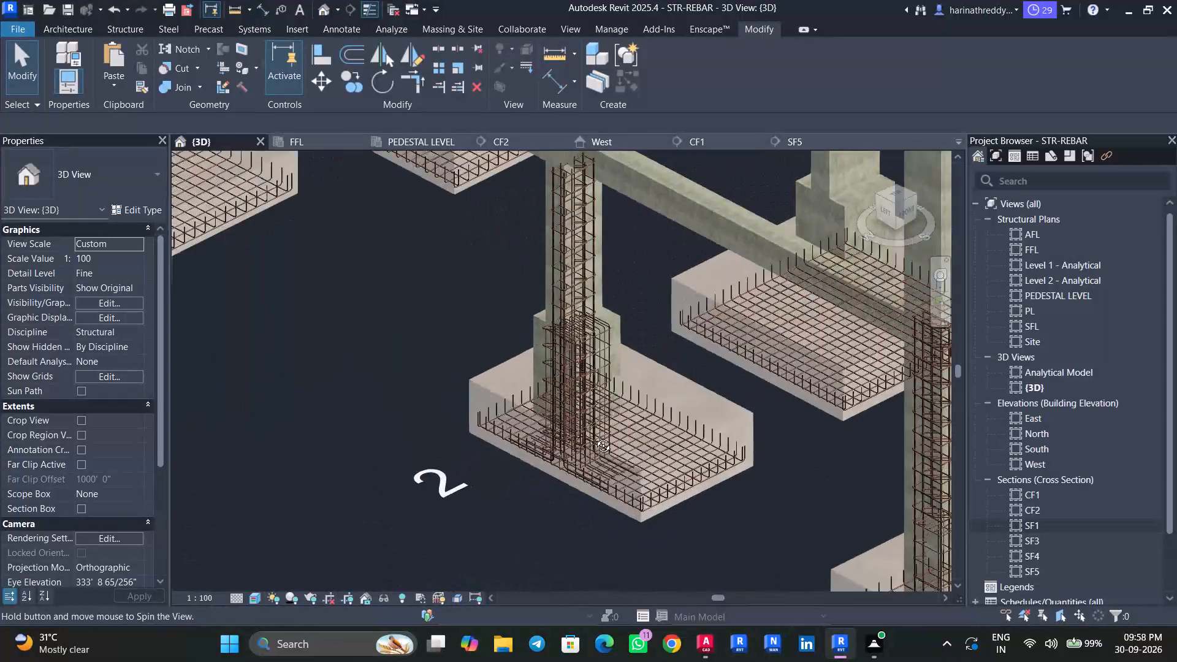
pyautogui.keyDown('shift'); pyautogui.moveTo(594, 436); pyautogui.dragTo(385, 493, button='middle'); pyautogui.keyUp('shift')
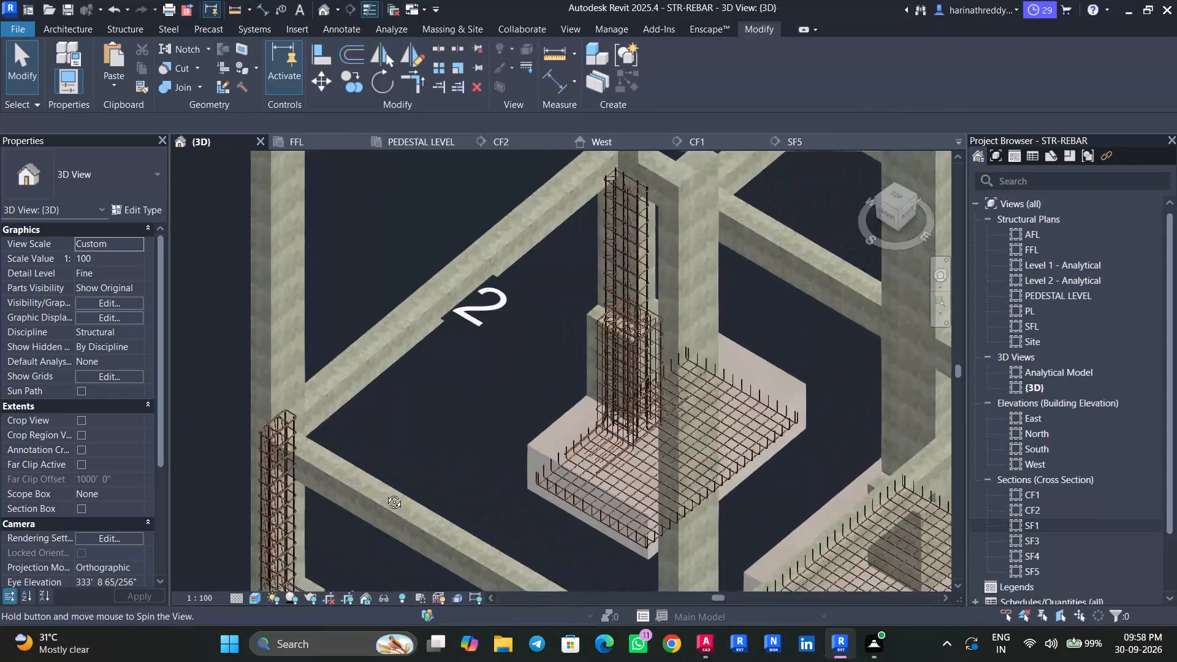
pyautogui.keyDown('shift'); pyautogui.moveTo(385, 493); pyautogui.dragTo(394, 474, button='middle'); pyautogui.keyUp('shift')
pyautogui.scroll(-9, 455, 463)
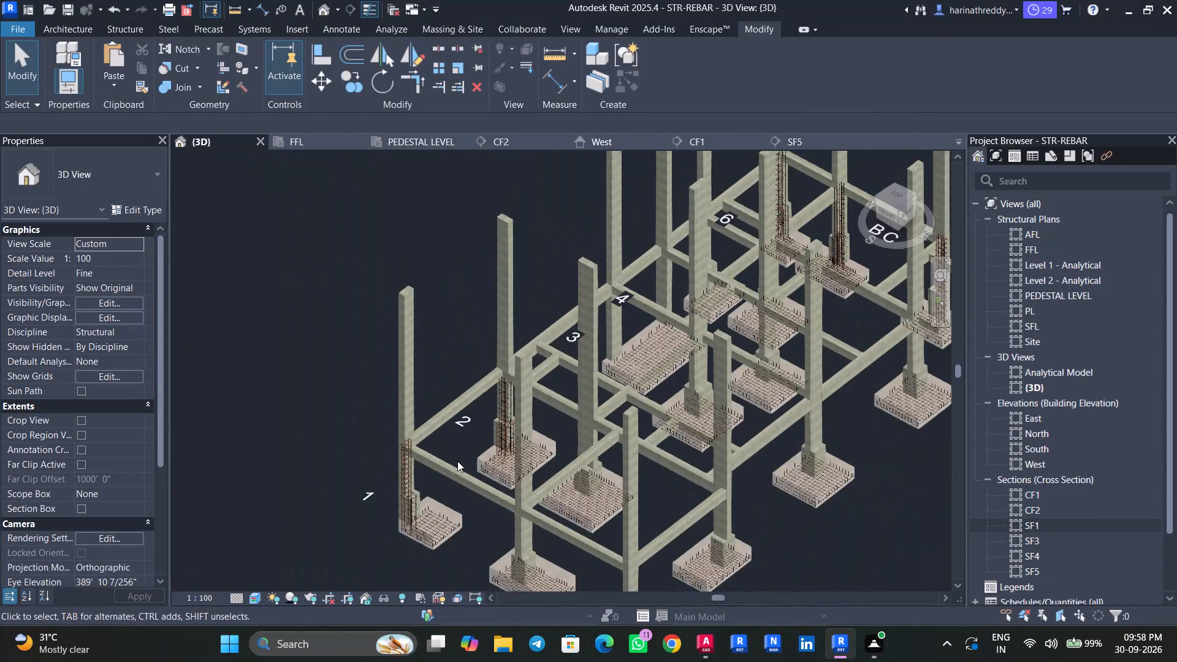
pyautogui.moveTo(460, 455); pyautogui.dragTo(506, 300, button='middle')
pyautogui.scroll(4, 835, 502)
pyautogui.moveTo(837, 492); pyautogui.dragTo(632, 492, button='middle')
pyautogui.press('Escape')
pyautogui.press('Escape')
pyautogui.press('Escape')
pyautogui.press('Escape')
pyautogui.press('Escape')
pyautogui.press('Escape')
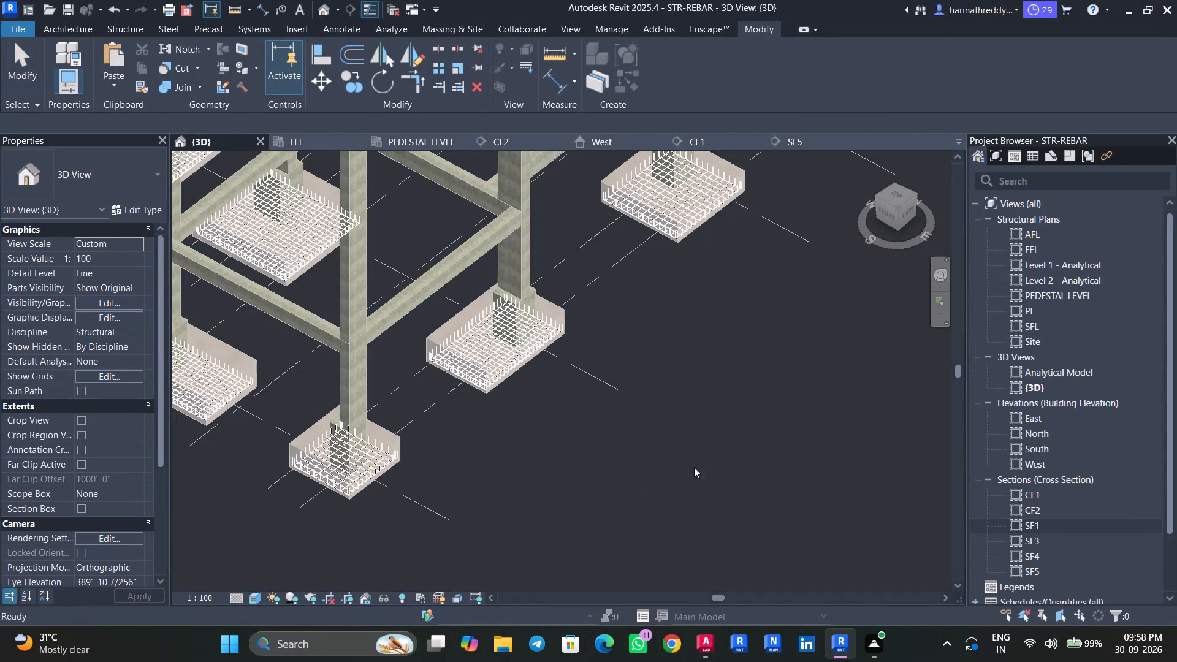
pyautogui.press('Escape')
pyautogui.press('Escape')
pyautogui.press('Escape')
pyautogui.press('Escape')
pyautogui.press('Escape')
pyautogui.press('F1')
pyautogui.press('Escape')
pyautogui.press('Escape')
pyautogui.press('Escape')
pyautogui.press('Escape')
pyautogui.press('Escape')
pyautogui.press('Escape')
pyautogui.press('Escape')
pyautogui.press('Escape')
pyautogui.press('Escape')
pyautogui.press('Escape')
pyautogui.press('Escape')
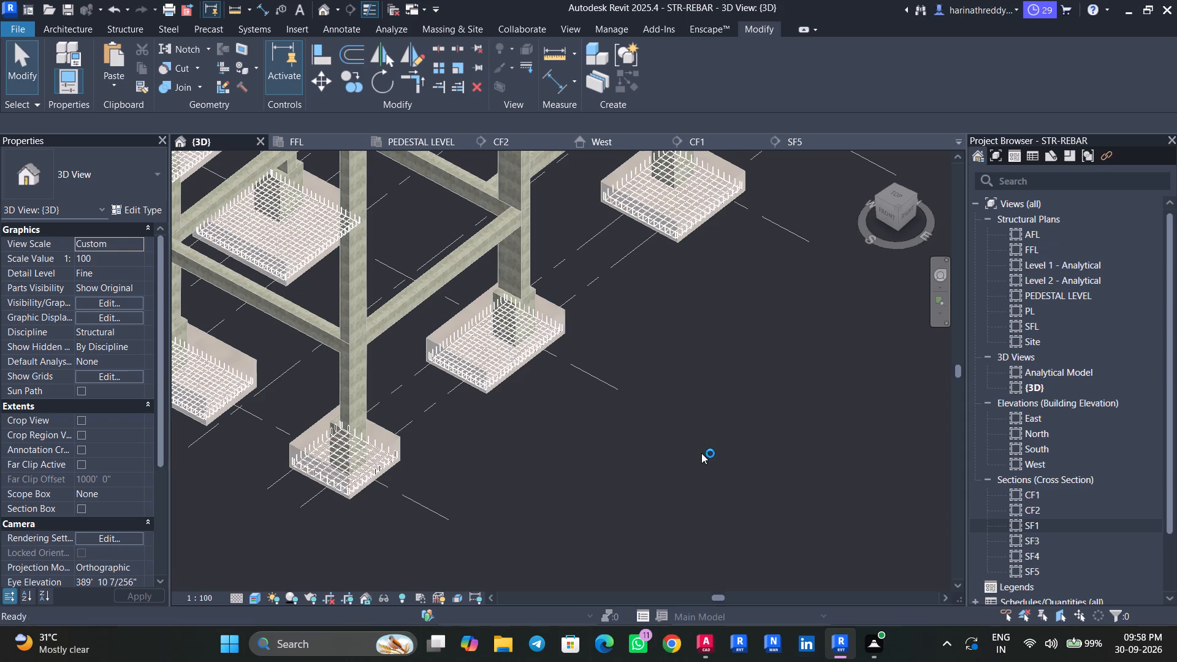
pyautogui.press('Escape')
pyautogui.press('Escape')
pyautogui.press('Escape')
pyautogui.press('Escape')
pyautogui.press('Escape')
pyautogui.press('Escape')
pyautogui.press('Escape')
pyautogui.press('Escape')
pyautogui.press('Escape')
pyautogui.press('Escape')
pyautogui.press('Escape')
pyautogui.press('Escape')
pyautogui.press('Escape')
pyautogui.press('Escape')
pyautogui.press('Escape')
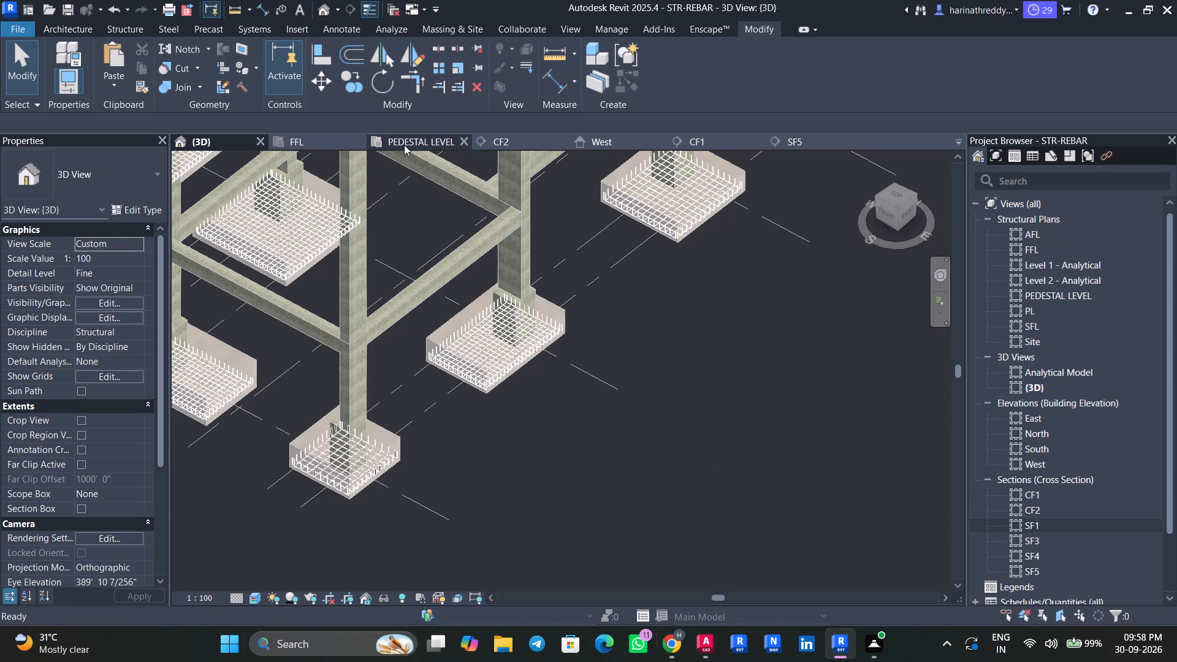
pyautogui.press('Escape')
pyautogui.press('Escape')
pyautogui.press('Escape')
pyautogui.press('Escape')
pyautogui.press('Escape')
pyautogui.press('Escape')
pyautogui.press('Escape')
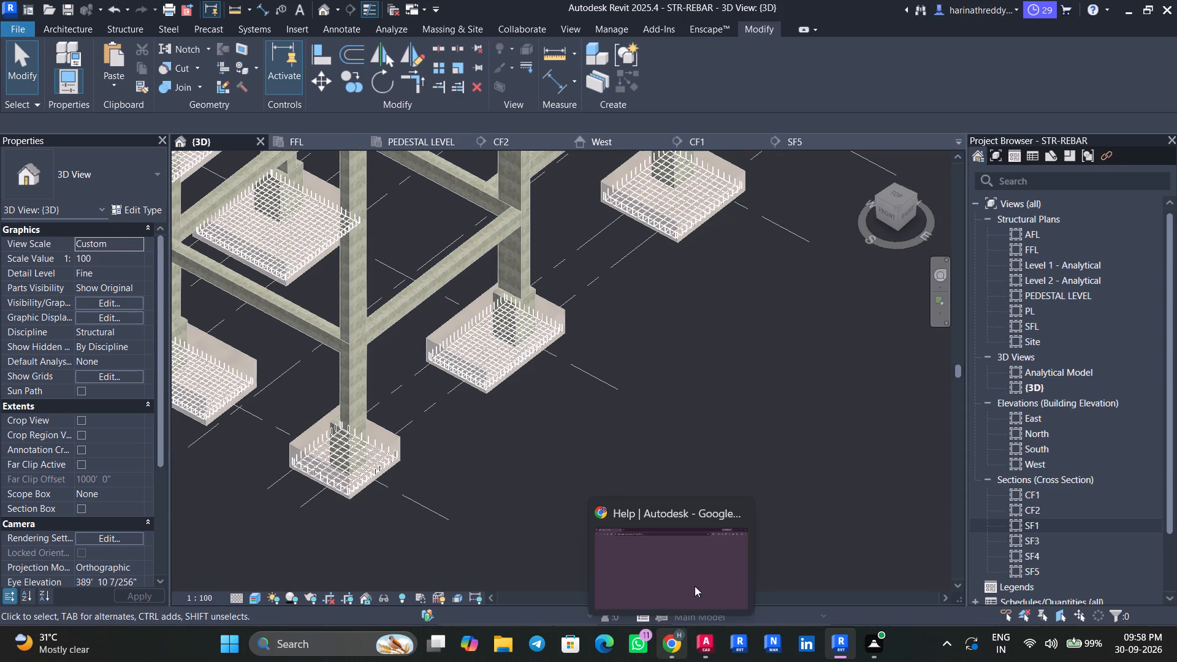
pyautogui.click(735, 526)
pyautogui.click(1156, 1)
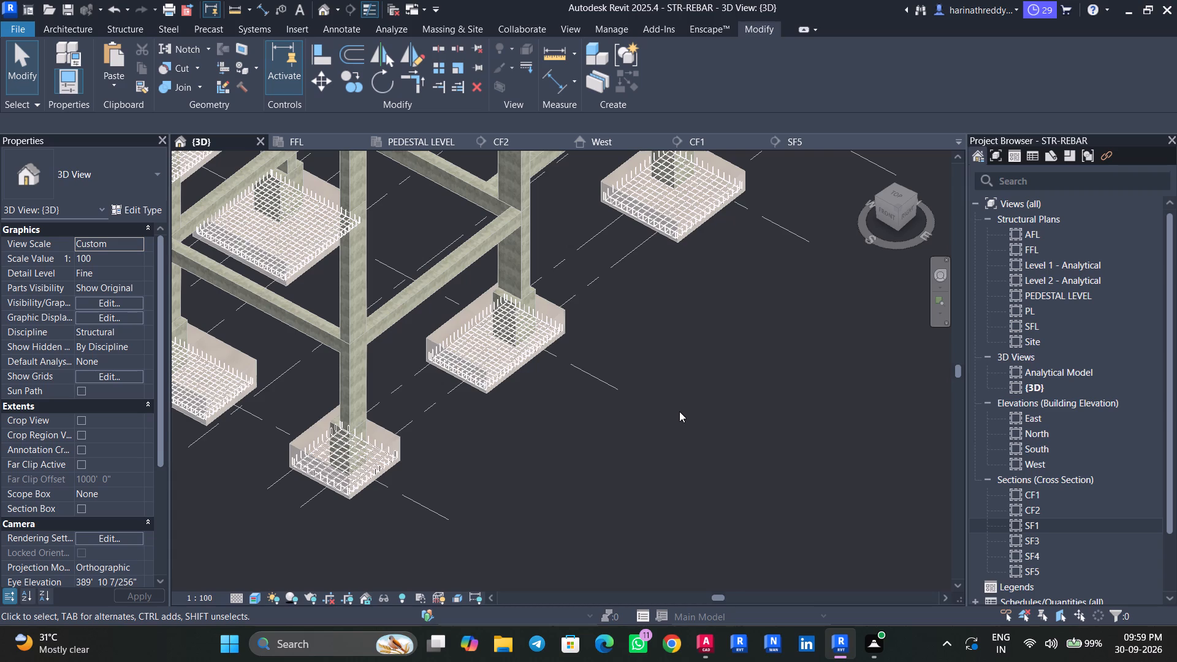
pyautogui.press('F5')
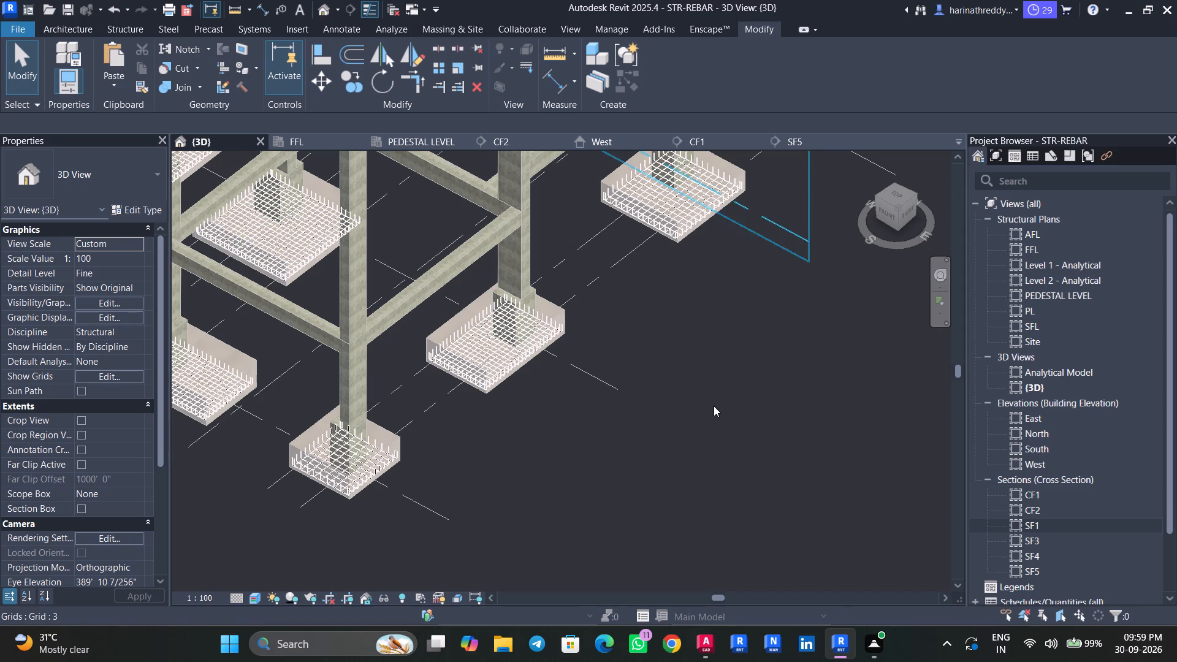
# Consult the column details table in the AutoCAD drawing TYPICAL FLOOR DETAILS for columns C1 to C6, then return to Revit.
pyautogui.scroll(-2, 712, 405)
pyautogui.moveTo(709, 432); pyautogui.dragTo(763, 372, button='middle')
pyautogui.click(701, 642)
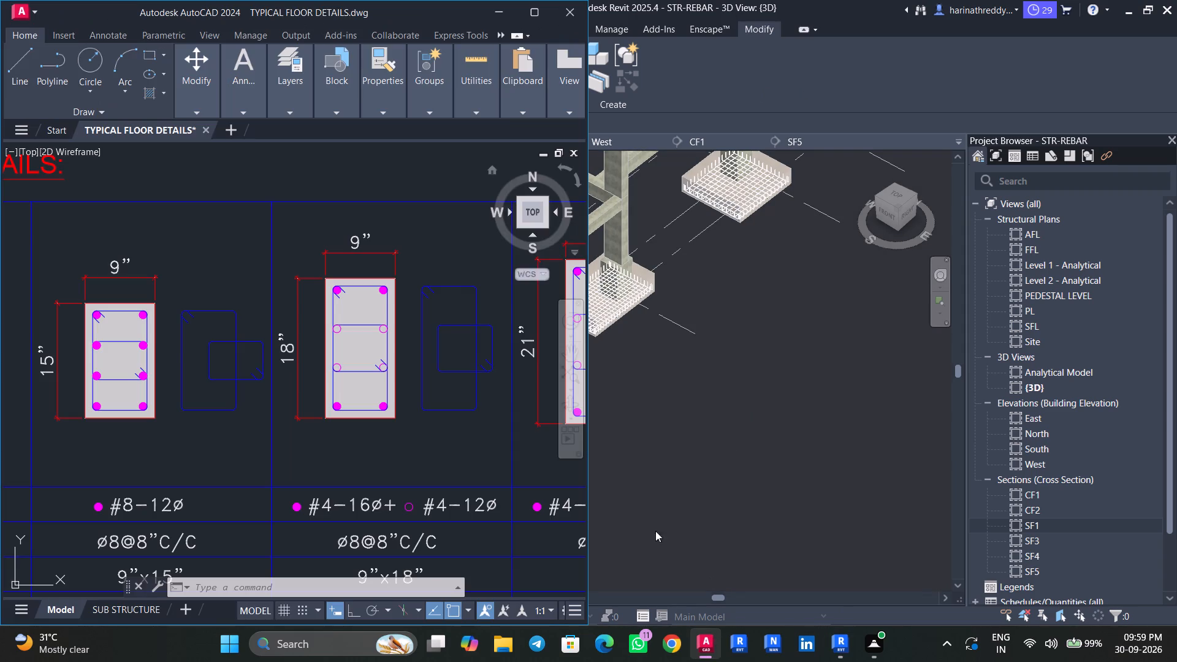
pyautogui.scroll(-1, 364, 349)
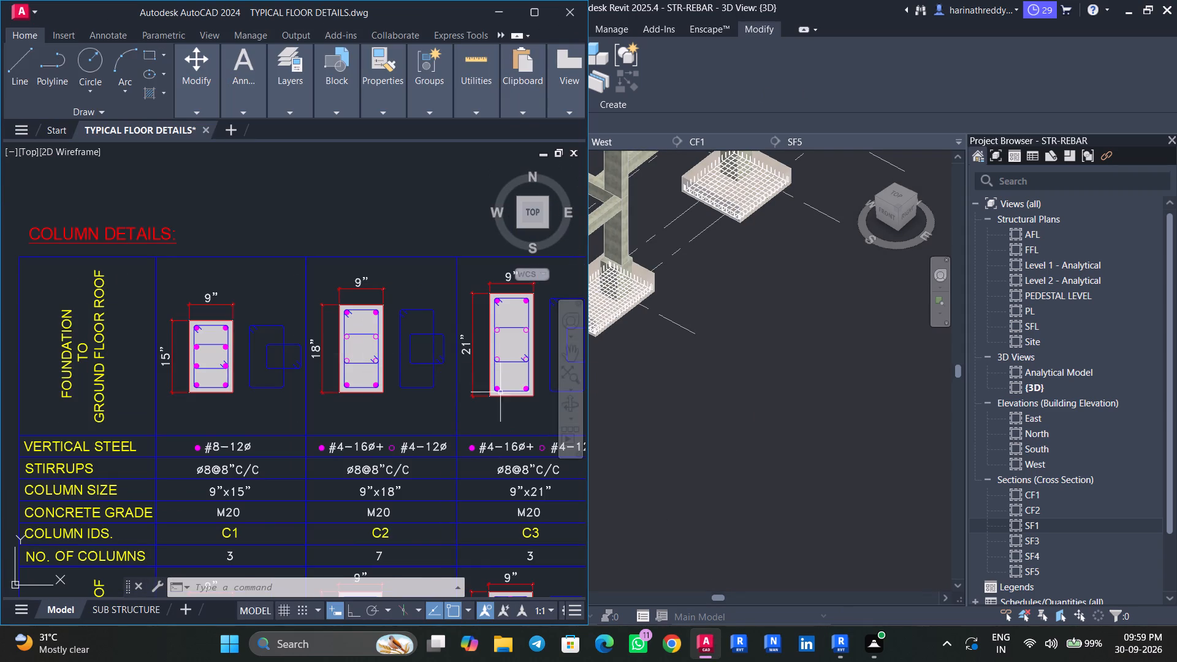
pyautogui.scroll(-1, 482, 421)
pyautogui.moveTo(482, 420); pyautogui.dragTo(443, 292, button='middle')
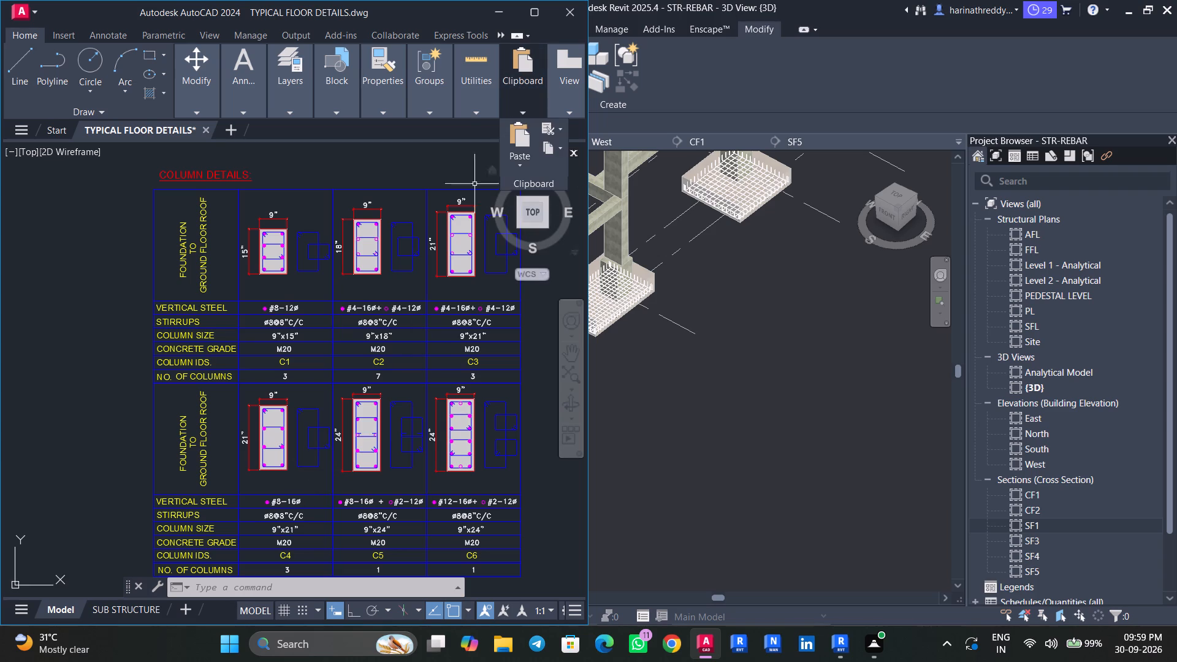
pyautogui.click(500, 15)
pyautogui.press('Escape')
pyautogui.press('Escape')
pyautogui.press('Escape')
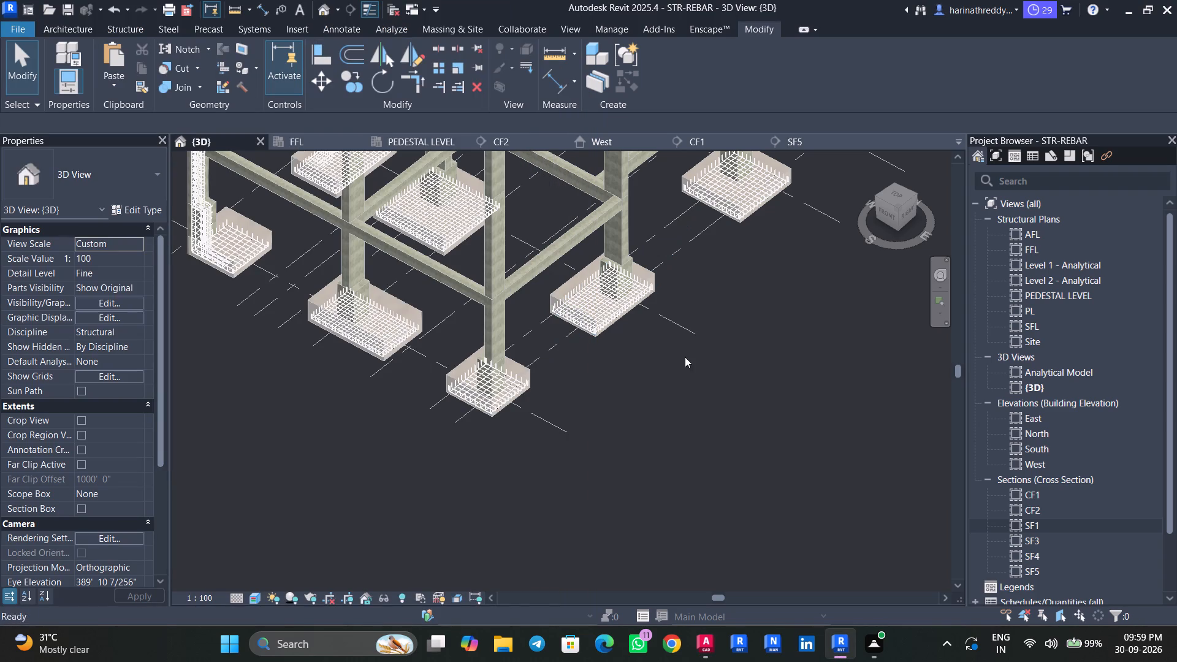
# Examine the column reinforcement in the footing at grid A-2 in 3D and check the type of its pedestal.
pyautogui.press('Escape')
pyautogui.scroll(3, 1049, 520)
pyautogui.scroll(-4, 823, 487)
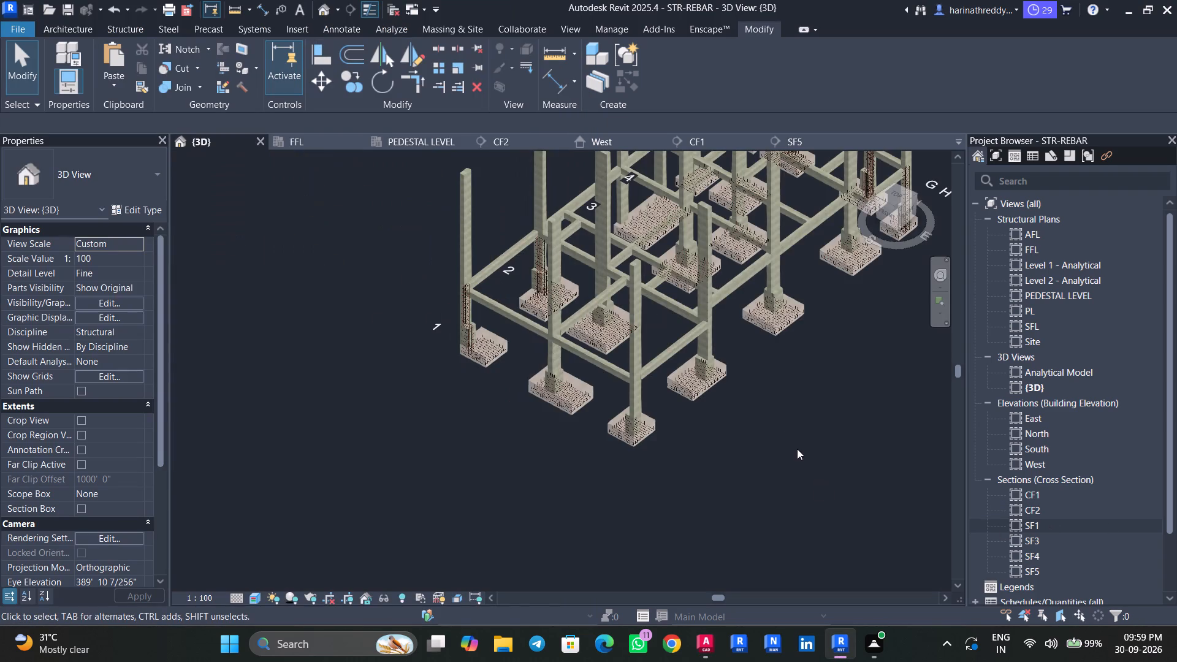
pyautogui.scroll(15, 736, 366)
pyautogui.scroll(-9, 872, 441)
pyautogui.scroll(1, 872, 441)
pyautogui.scroll(-1, 872, 441)
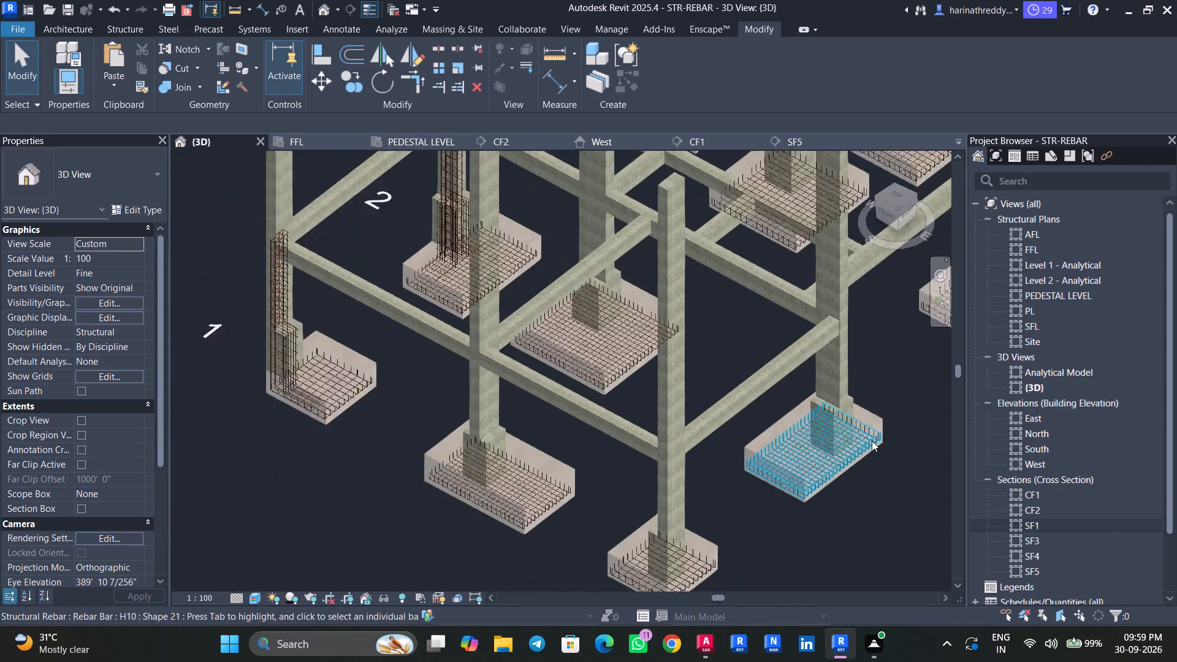
pyautogui.scroll(-1, 872, 441)
pyautogui.scroll(10, 498, 235)
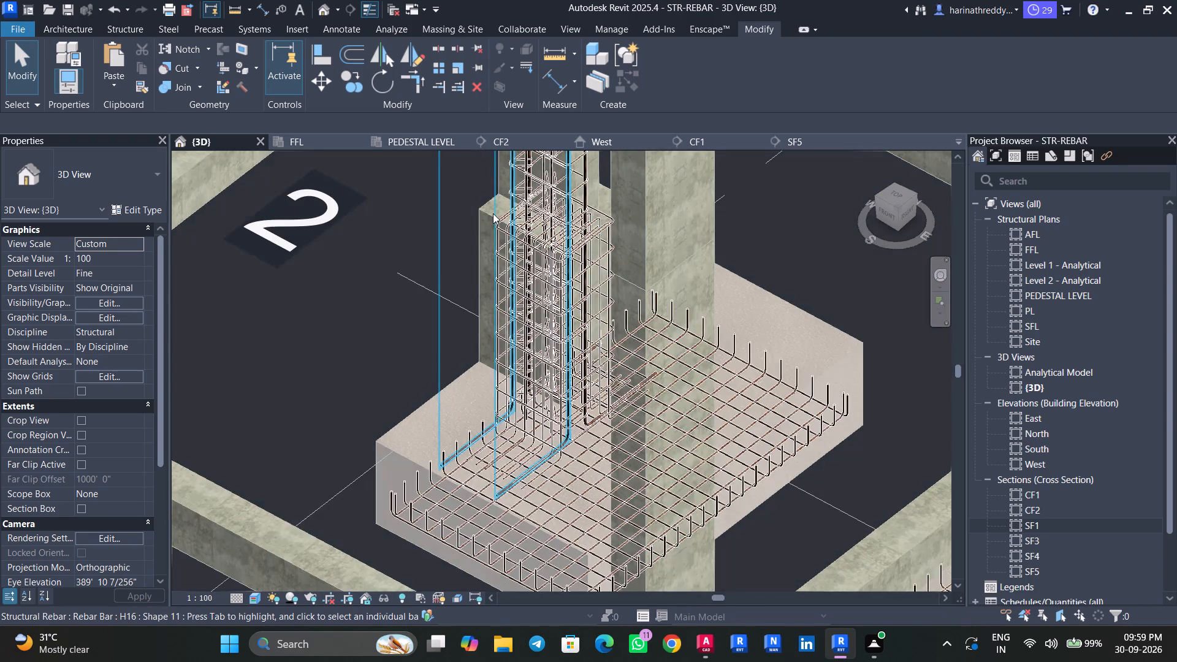
pyautogui.scroll(4, 493, 213)
pyautogui.press('Tab')
pyautogui.press('Tab')
pyautogui.press('Tab')
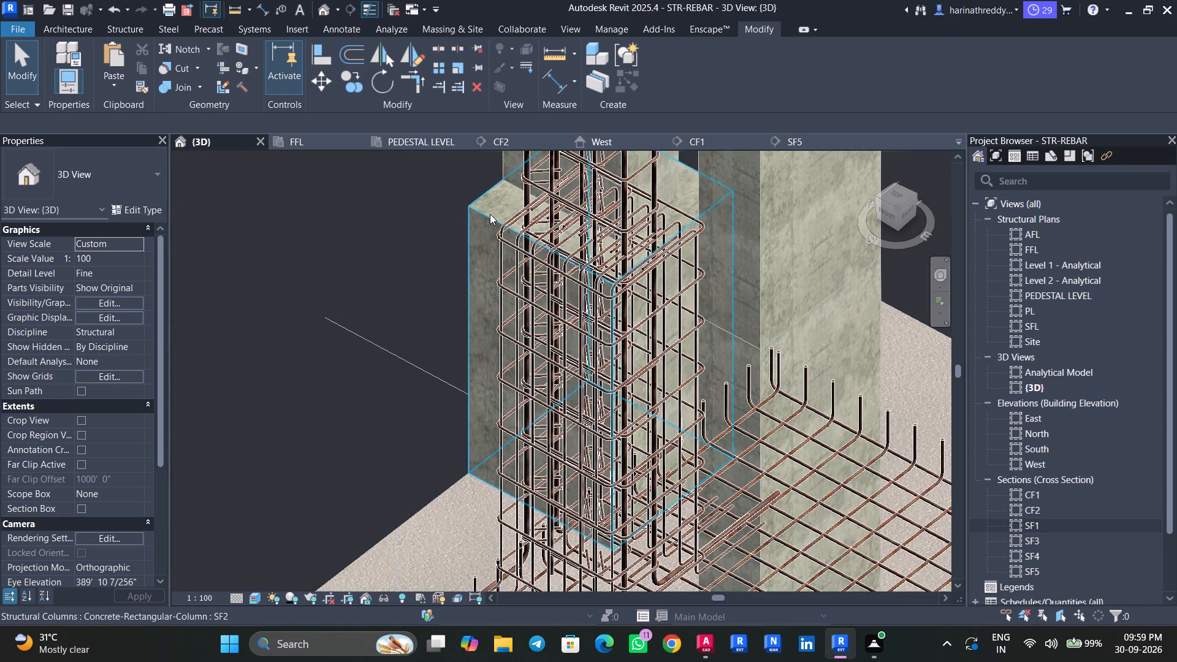
pyautogui.click(486, 213)
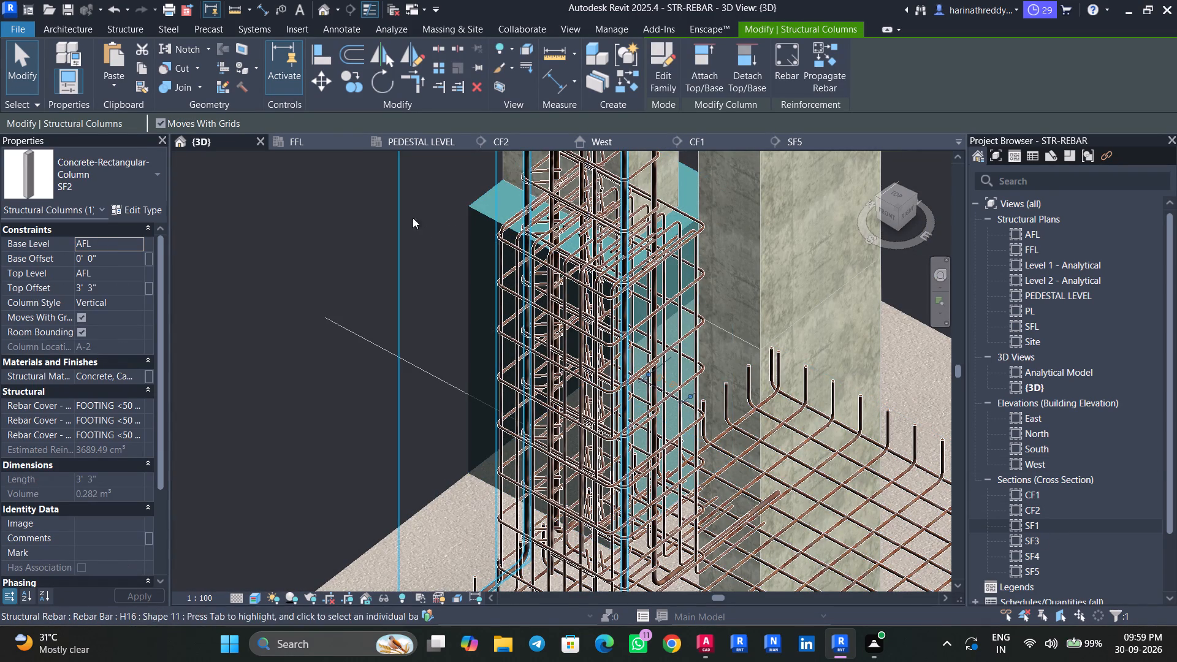
# In the PEDESTAL LEVEL plan, check which section cuts the column at grid A-2 and the column's type.
pyautogui.click(423, 145)
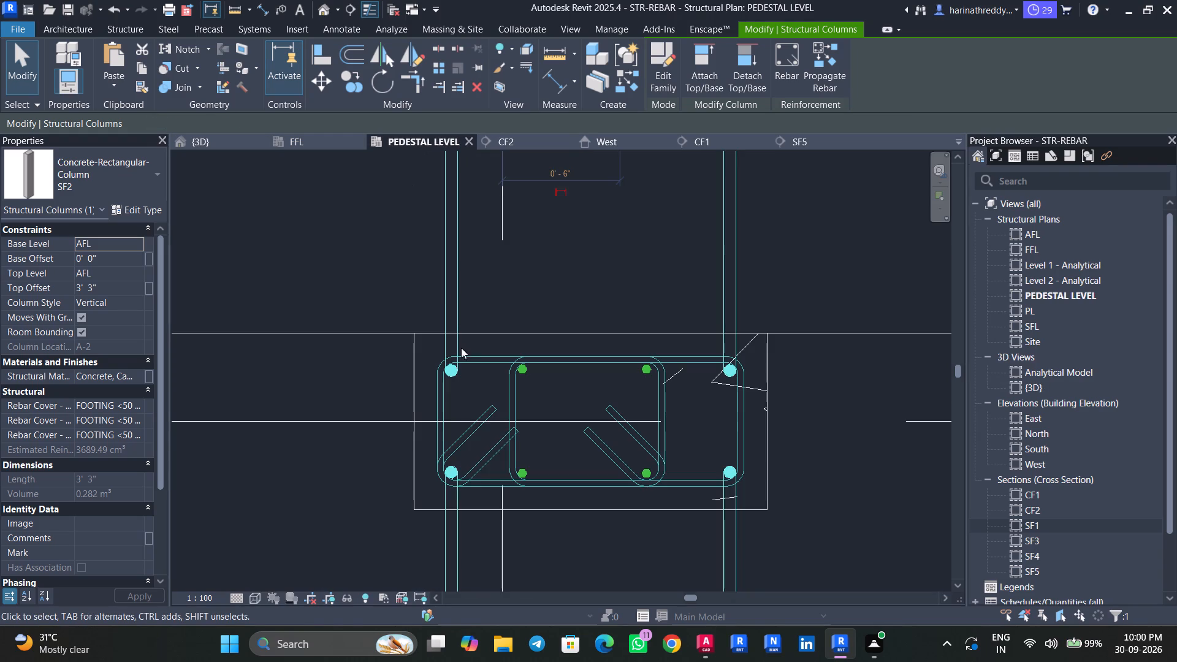
pyautogui.scroll(-10, 477, 359)
pyautogui.press('Escape')
pyautogui.press('Escape')
pyautogui.click(603, 350)
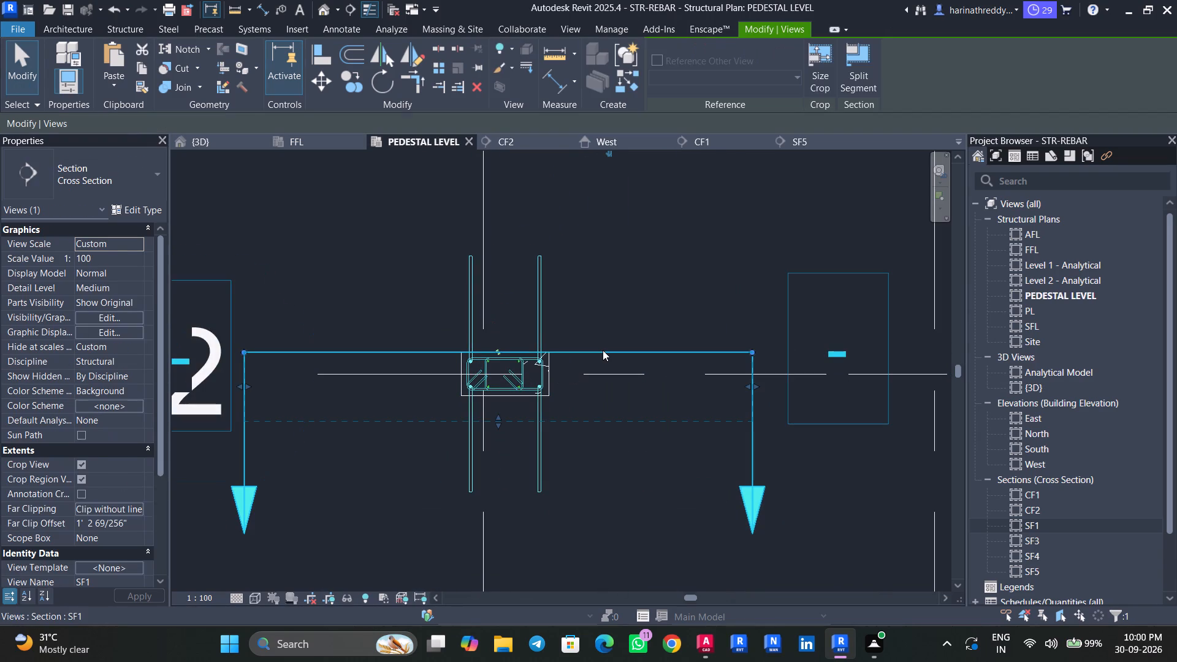
pyautogui.press('Escape')
pyautogui.scroll(6, 462, 383)
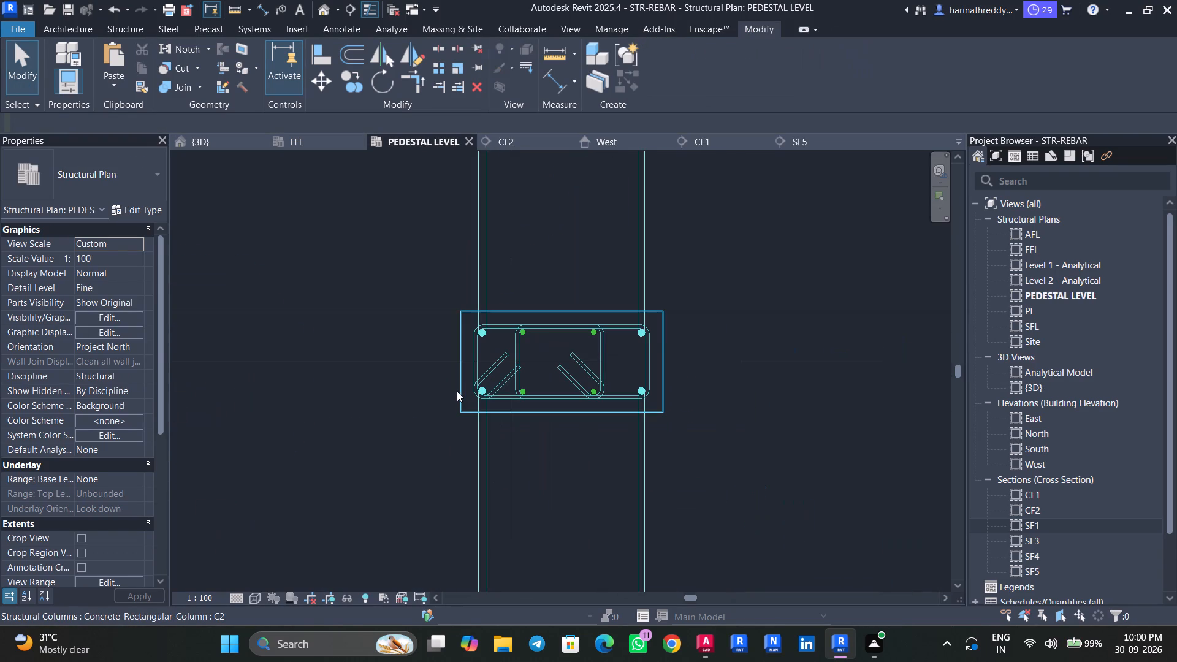
pyautogui.click(456, 391)
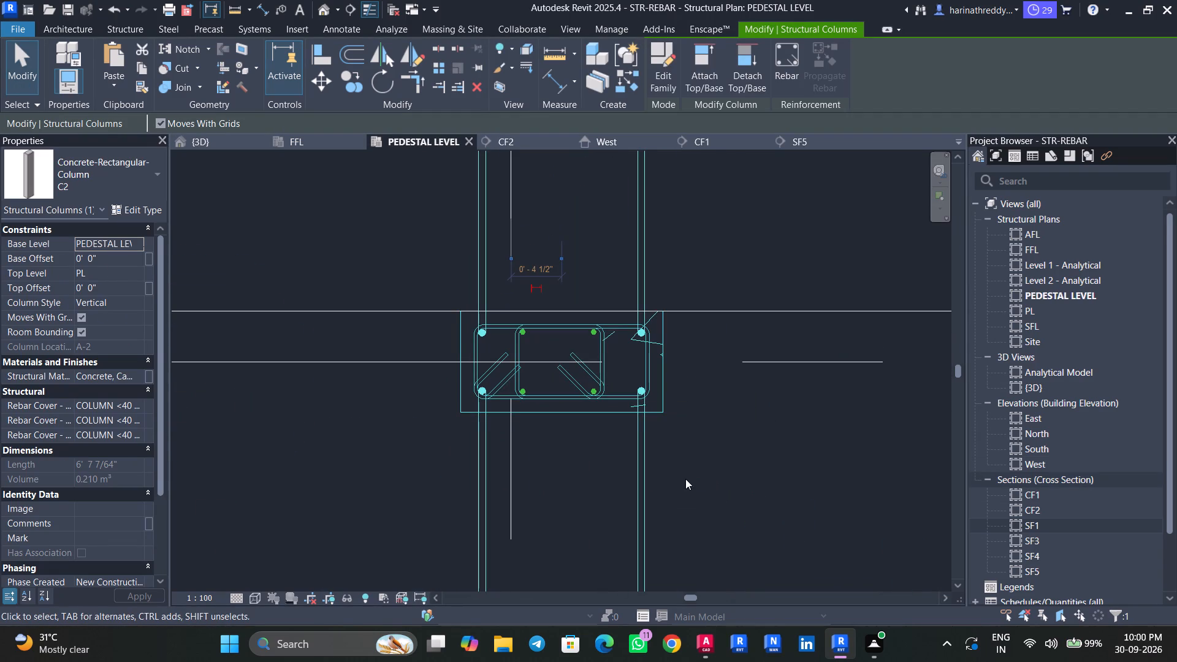
pyautogui.scroll(-14, 692, 478)
pyautogui.moveTo(718, 485); pyautogui.dragTo(549, 364, button='middle')
pyautogui.press('Escape')
pyautogui.press('Escape')
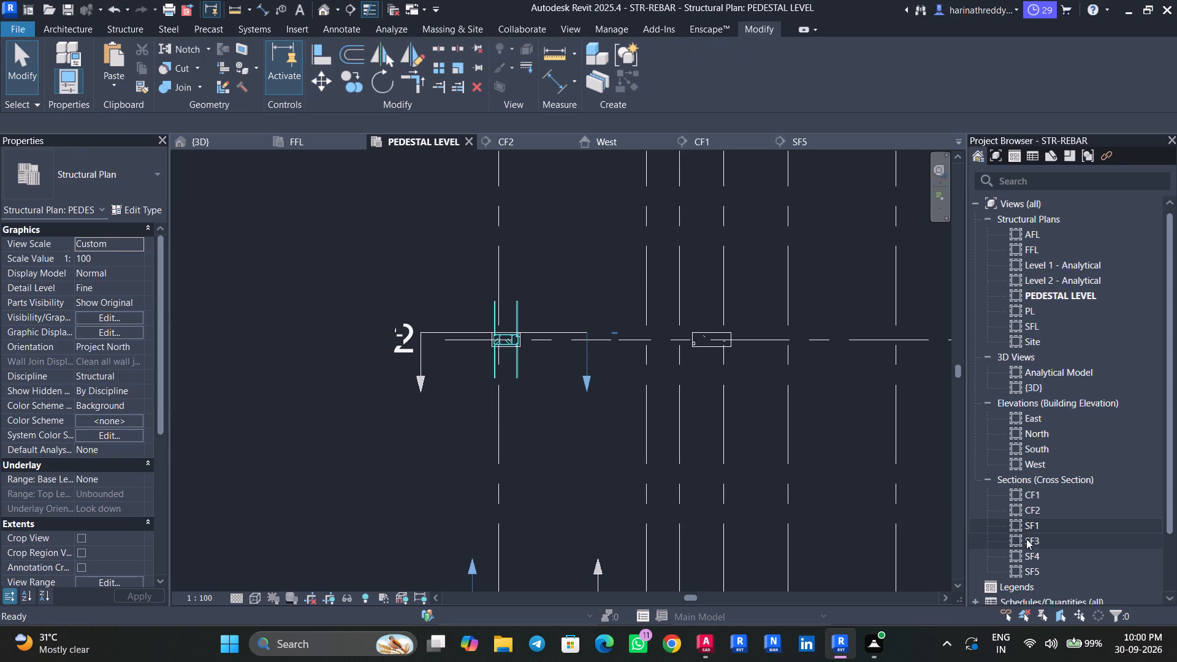
# Rename the SF1 cross section as SF2.
pyautogui.click(1029, 531)
pyautogui.rightClick(1029, 531)
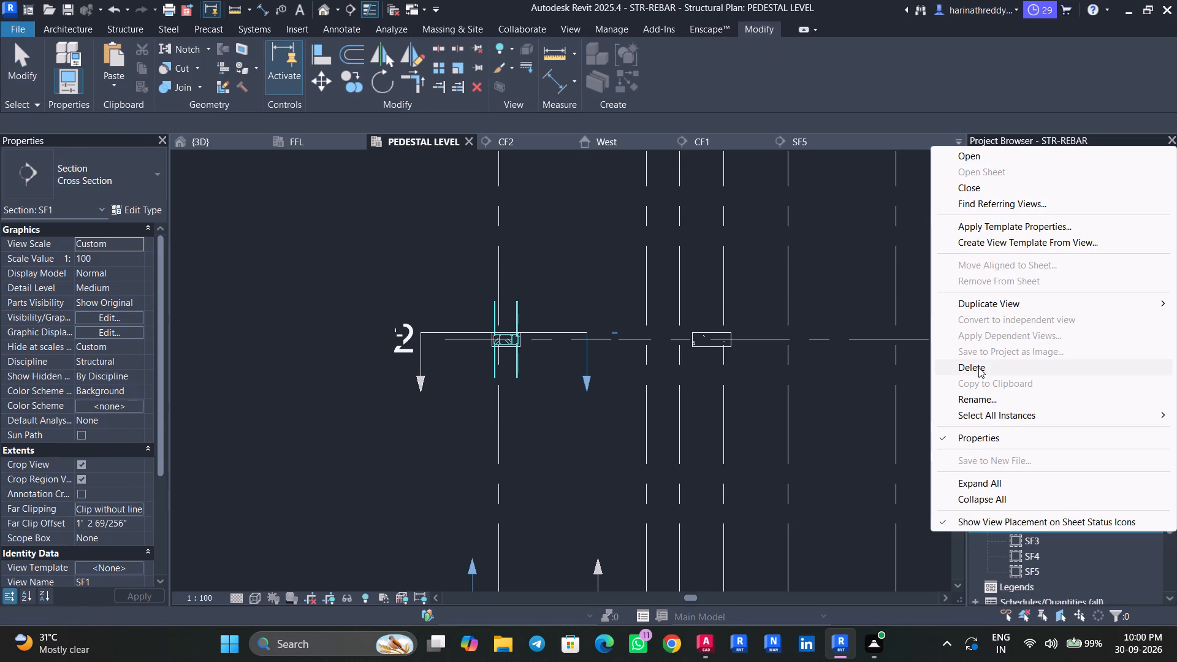
pyautogui.click(997, 405)
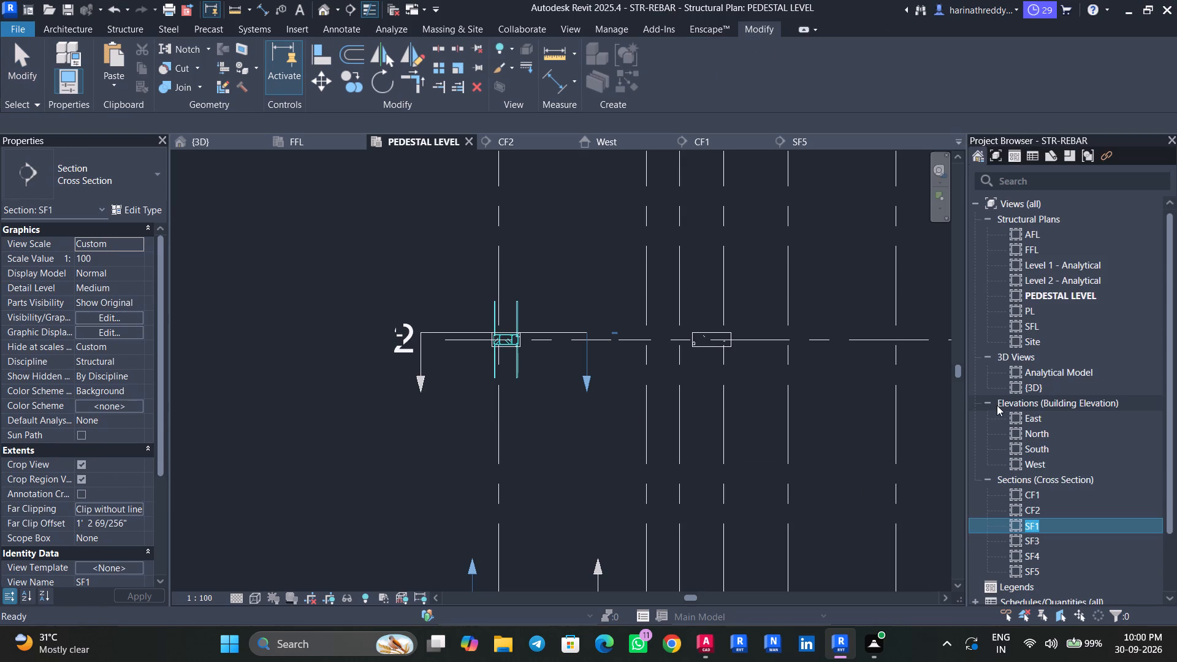
pyautogui.write('SF2')
pyautogui.click(935, 519)
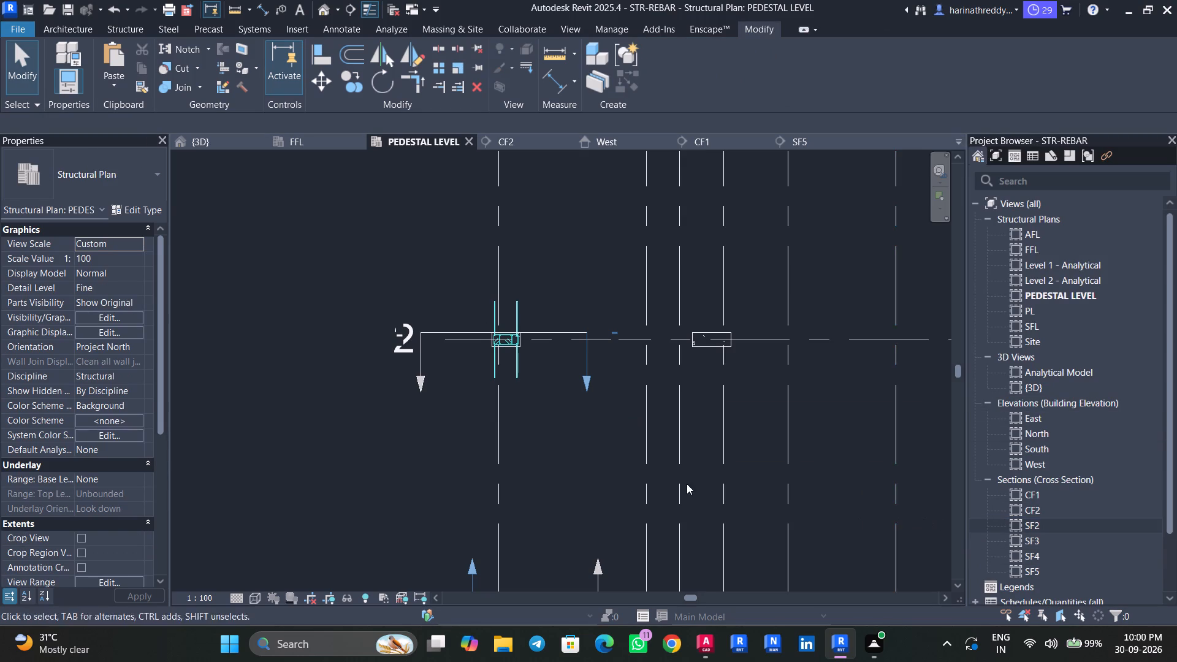
pyautogui.scroll(-2, 549, 399)
pyautogui.press('Escape')
pyautogui.press('Escape')
pyautogui.press('Escape')
pyautogui.press('Escape')
pyautogui.press('Escape')
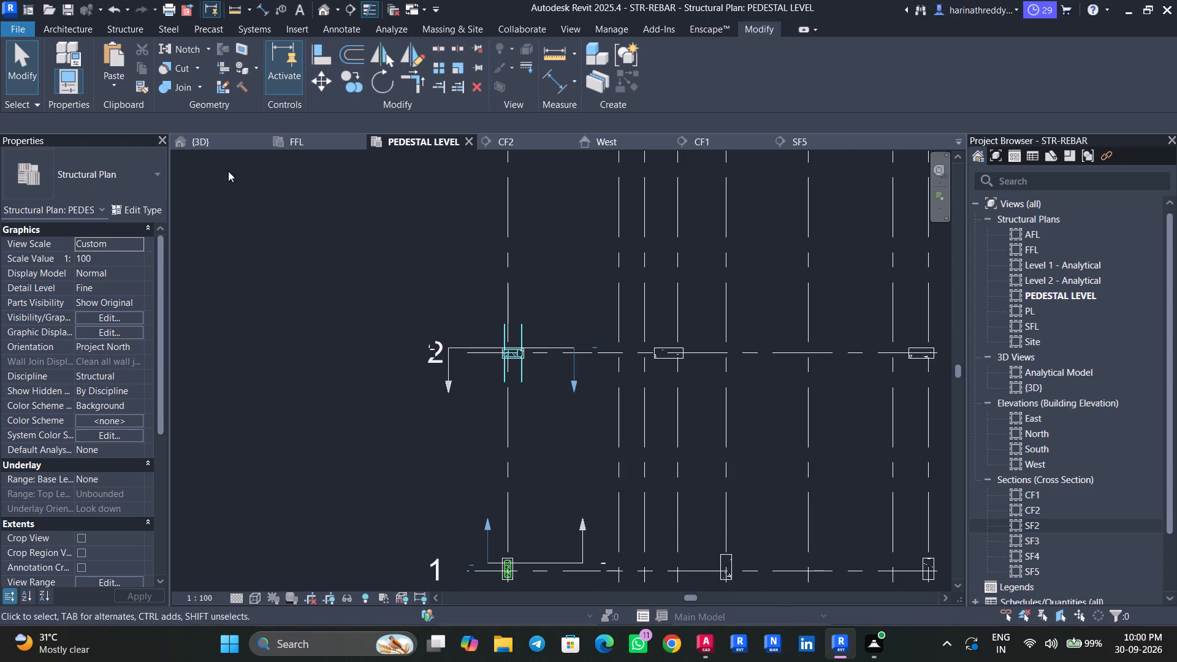
# Open the AFL structural plan and examine the column and pedestal bars in the footing at grid A-2.
pyautogui.doubleClick(1037, 237)
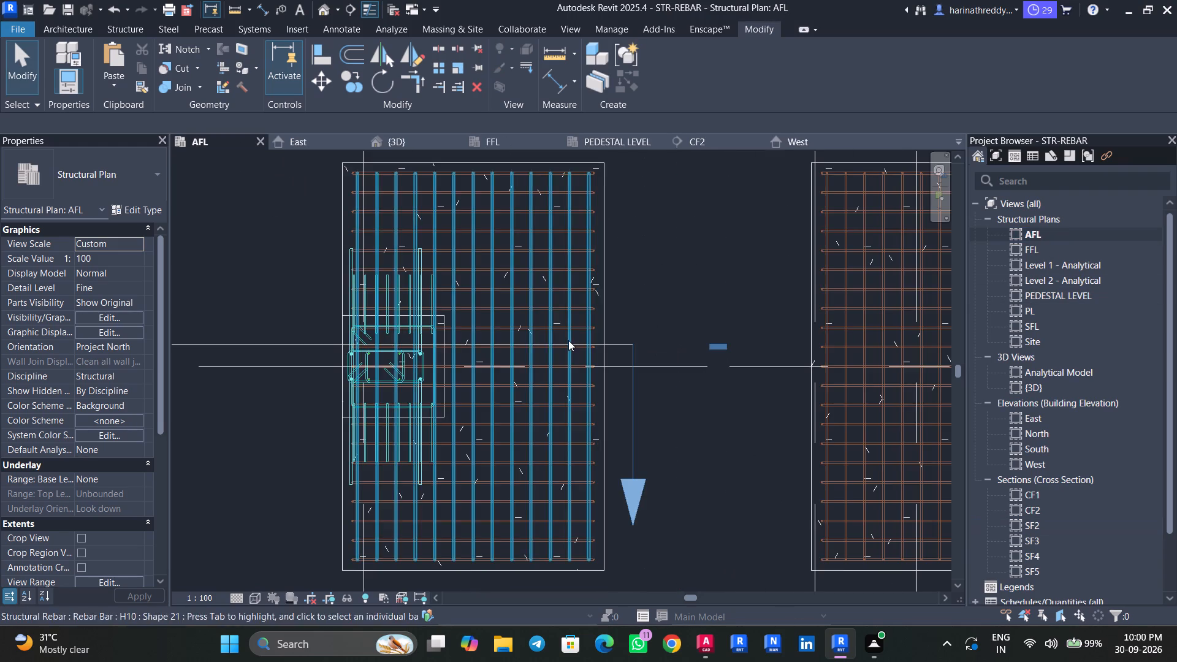
pyautogui.scroll(-9, 566, 341)
pyautogui.scroll(3, 541, 281)
pyautogui.scroll(-1, 541, 281)
pyautogui.scroll(13, 541, 281)
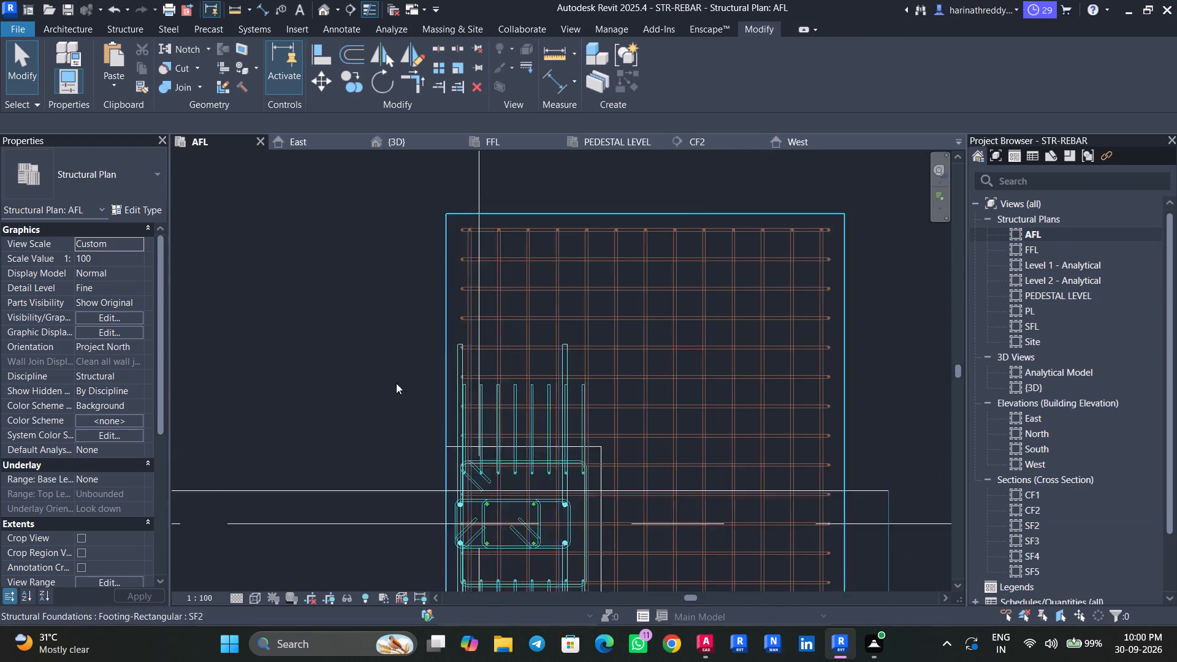
pyautogui.scroll(3, 396, 383)
pyautogui.scroll(-1, 390, 384)
pyautogui.moveTo(387, 375); pyautogui.dragTo(355, 251, button='middle')
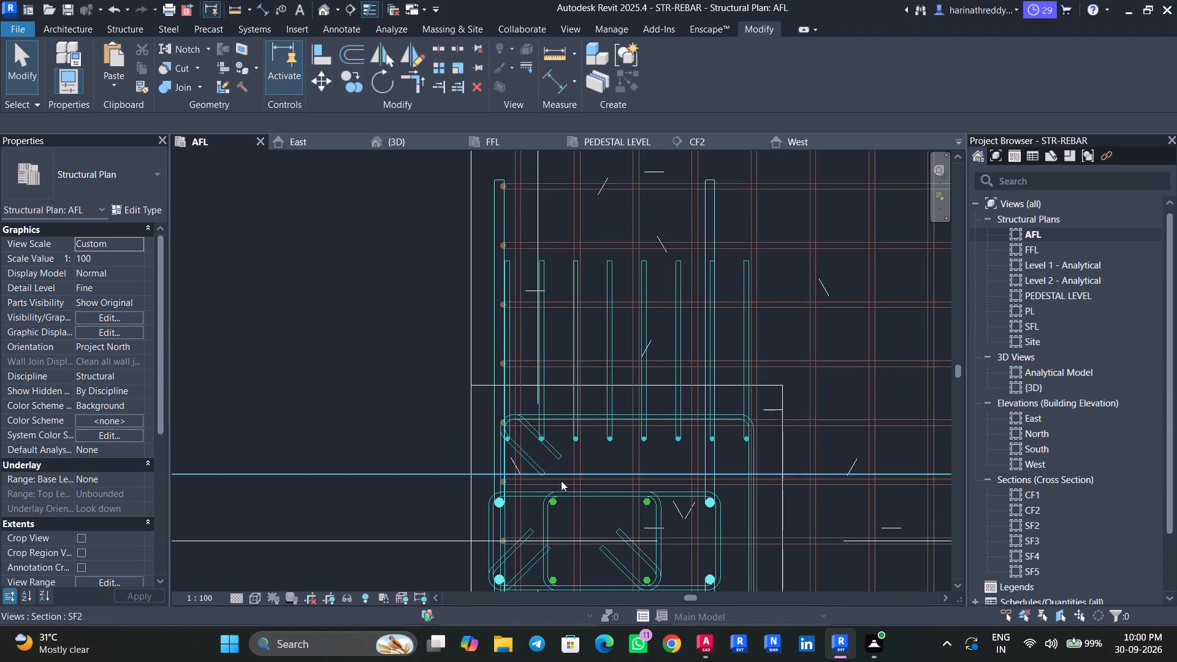
pyautogui.scroll(3, 554, 504)
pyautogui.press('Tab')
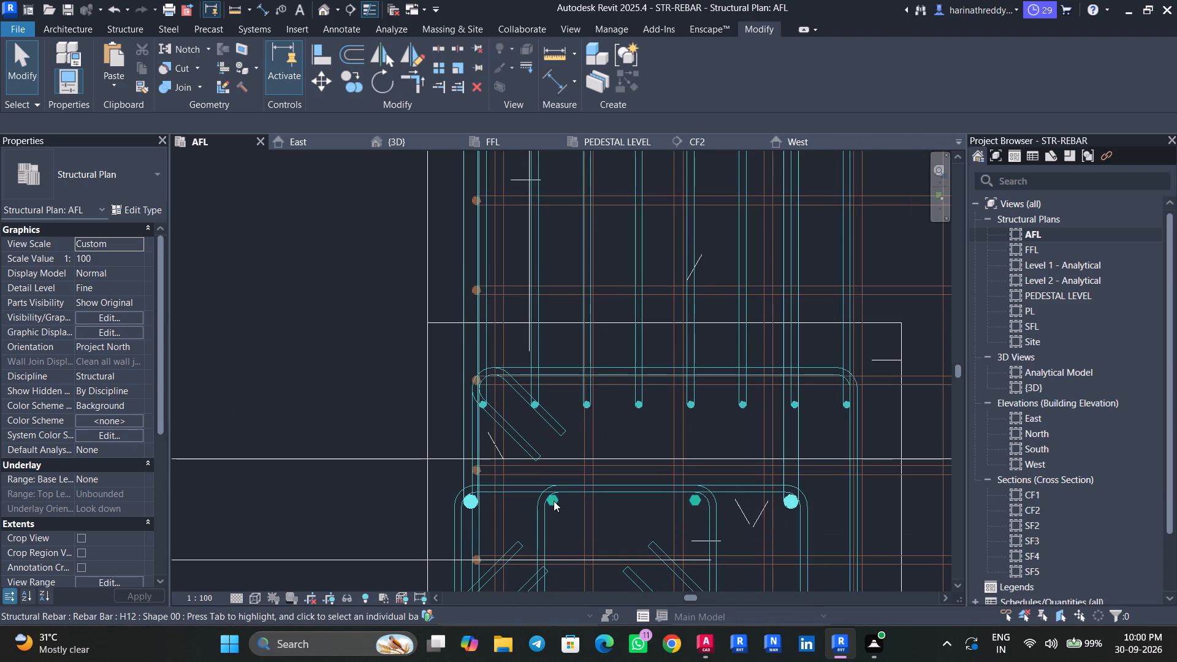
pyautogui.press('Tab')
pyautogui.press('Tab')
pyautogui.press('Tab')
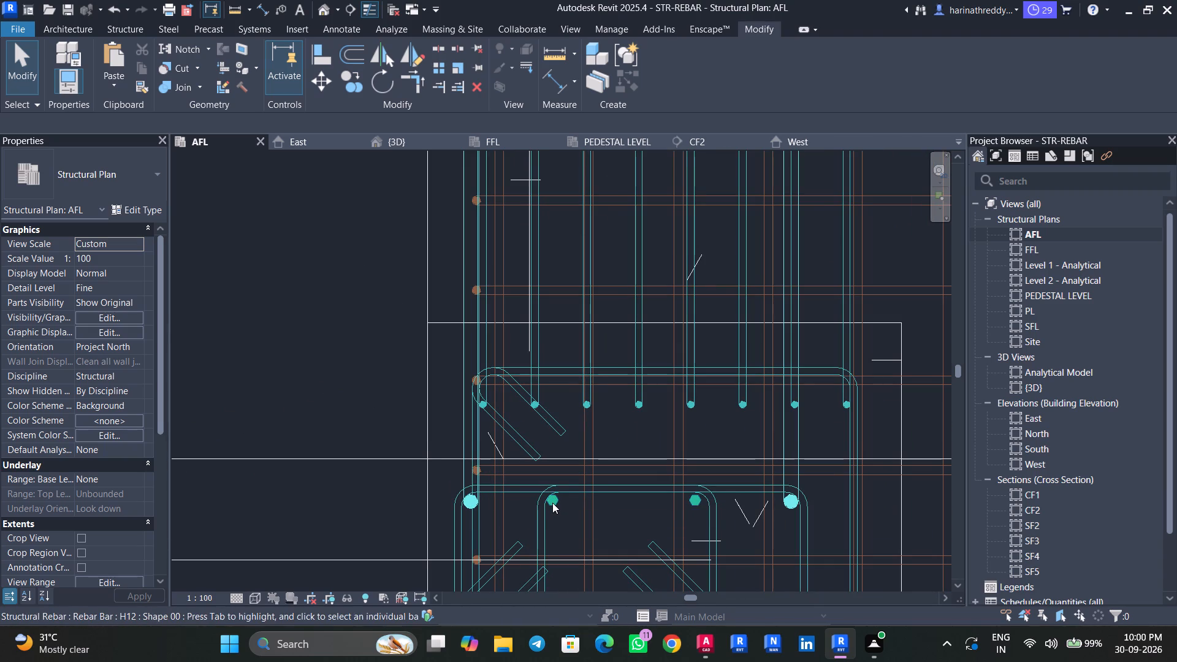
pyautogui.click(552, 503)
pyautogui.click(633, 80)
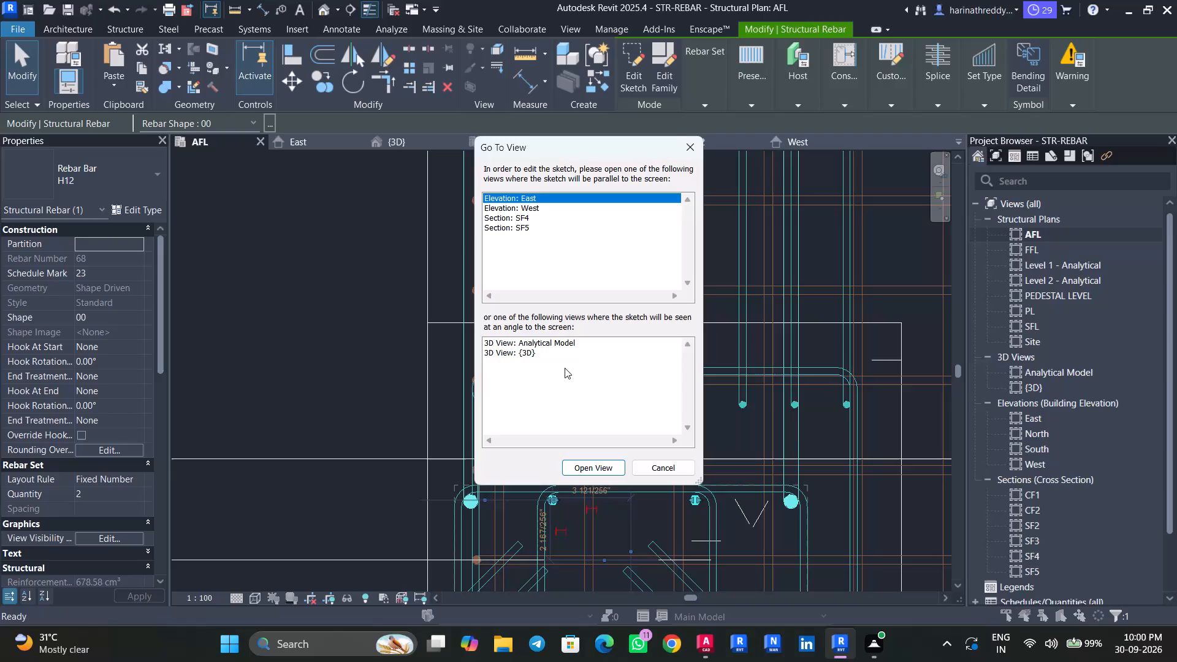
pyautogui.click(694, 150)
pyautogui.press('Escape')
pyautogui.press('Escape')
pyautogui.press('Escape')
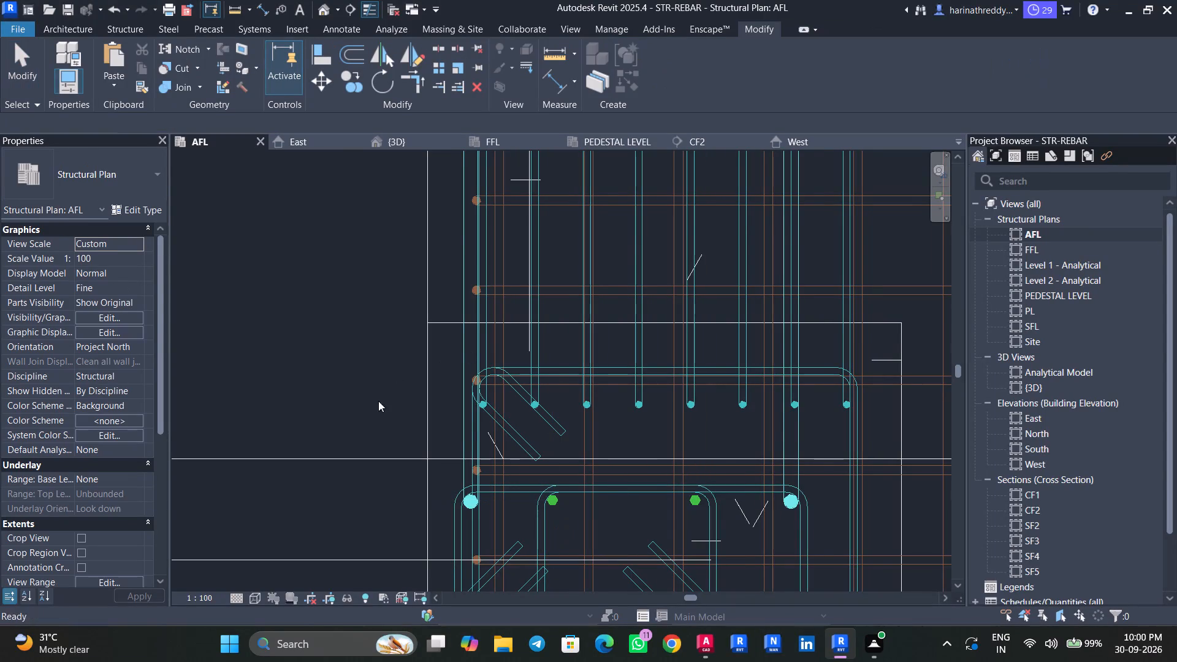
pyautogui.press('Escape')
# Examine the grid 1 and 2 footings in the AFL plan and check the bent H16 bar pair at grid A-2.
pyautogui.scroll(-19, 348, 431)
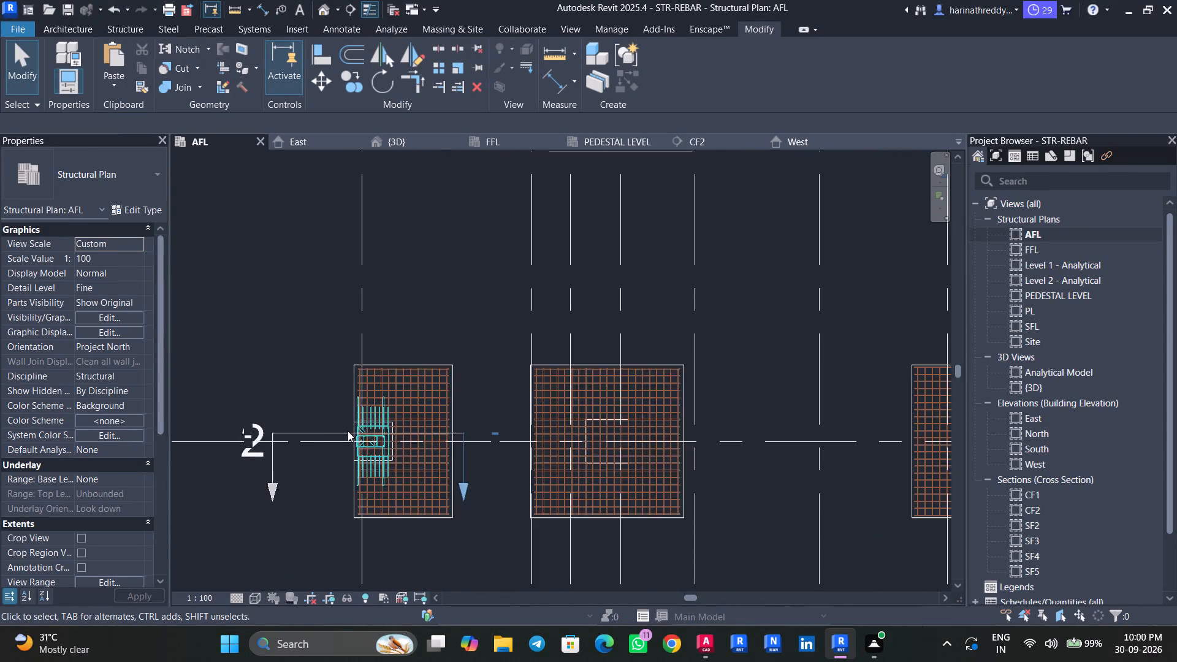
pyautogui.scroll(-2, 348, 431)
pyautogui.moveTo(427, 530); pyautogui.dragTo(444, 492, button='middle')
pyautogui.moveTo(462, 523); pyautogui.dragTo(463, 487, button='middle')
pyautogui.moveTo(472, 504); pyautogui.dragTo(468, 485, button='middle')
pyautogui.scroll(1, 468, 485)
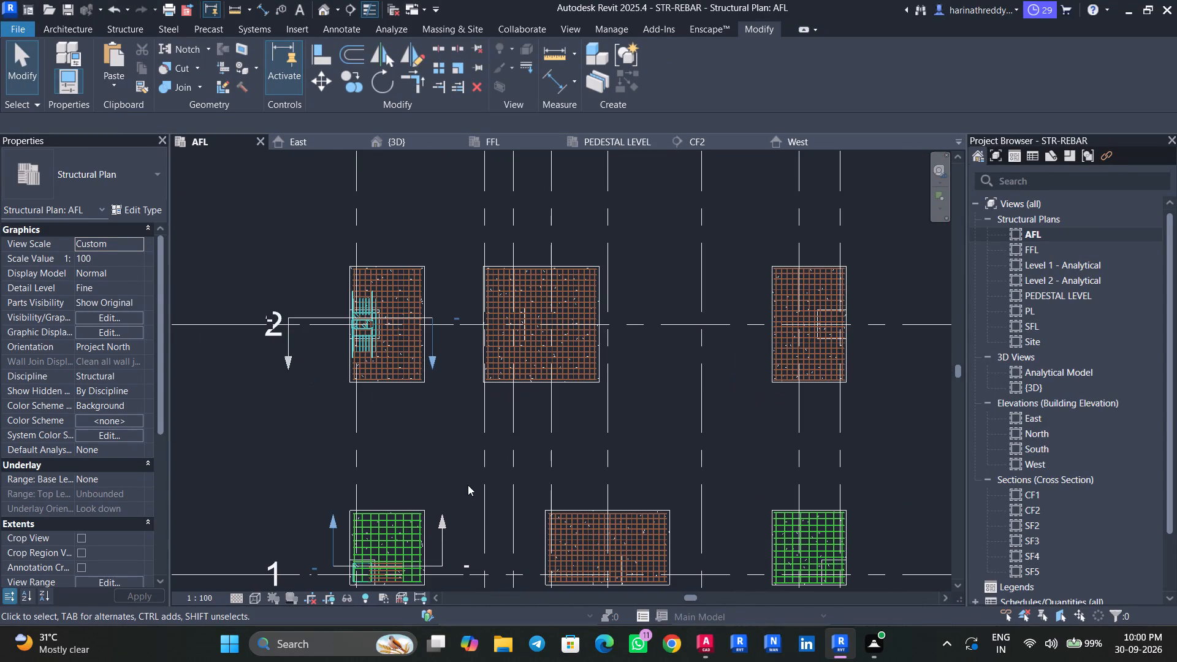
pyautogui.moveTo(468, 485); pyautogui.dragTo(475, 457, button='middle')
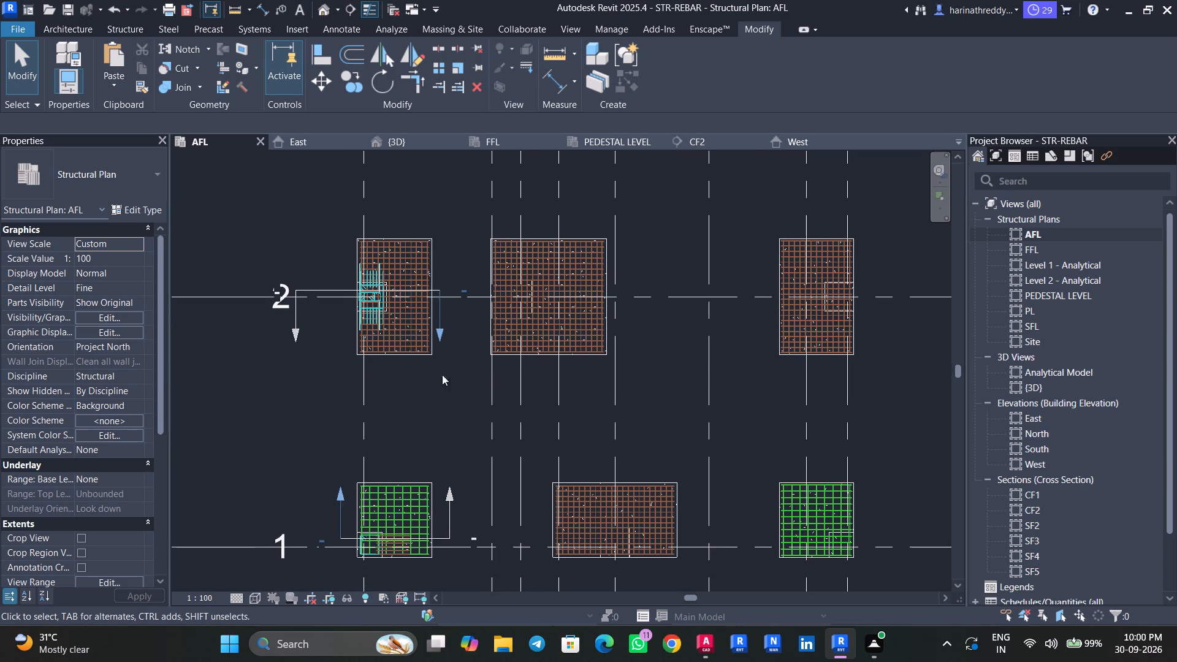
pyautogui.scroll(15, 345, 275)
pyautogui.scroll(2, 414, 394)
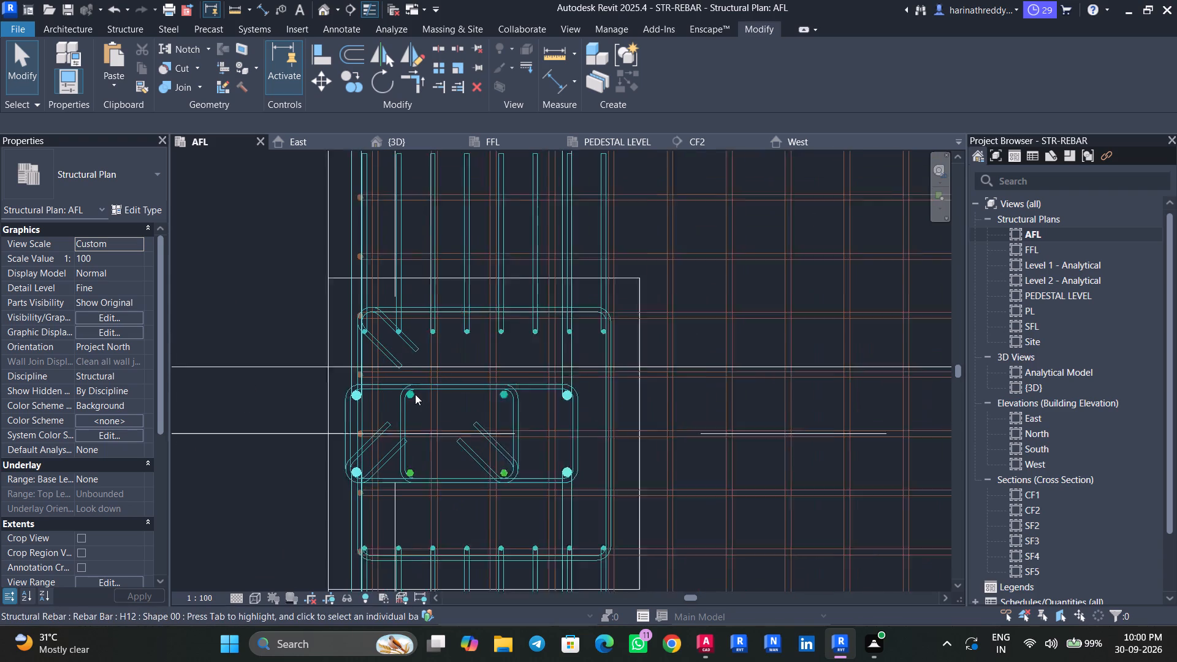
pyautogui.scroll(1, 415, 394)
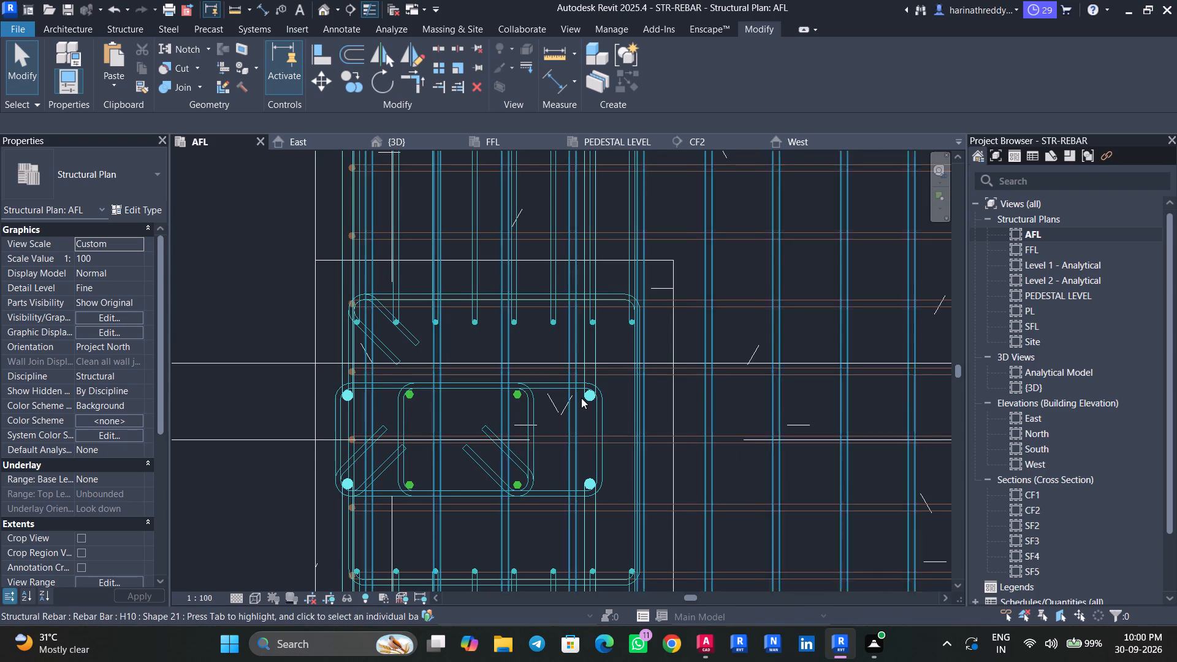
pyautogui.click(587, 398)
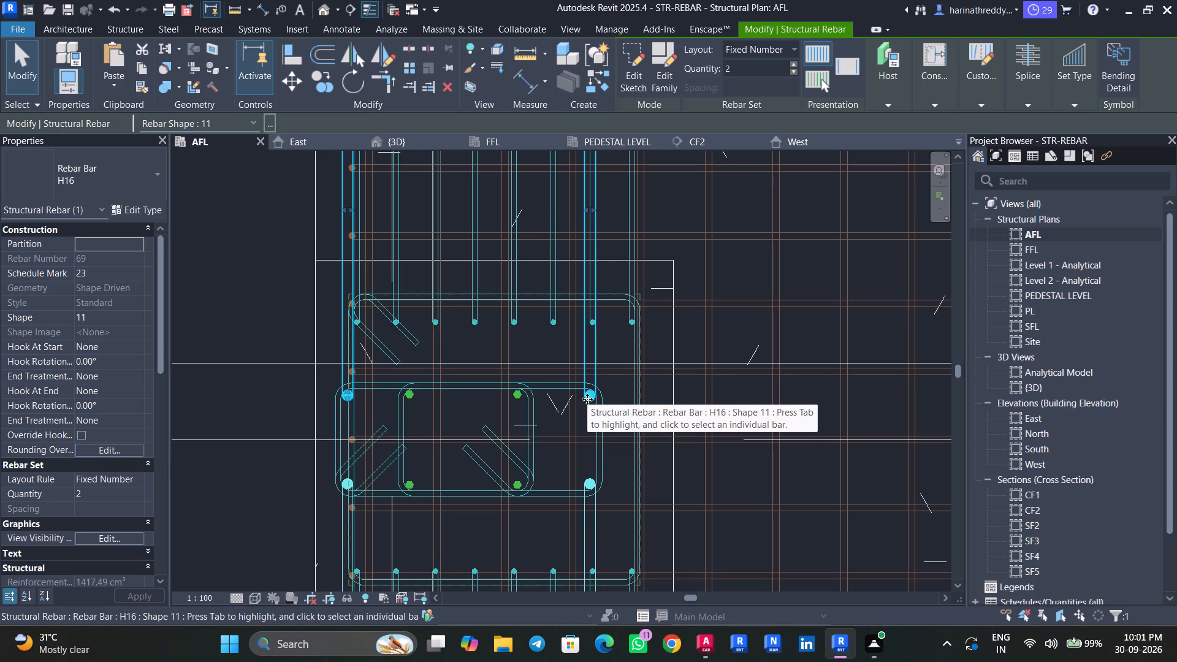
pyautogui.scroll(-9, 587, 399)
pyautogui.scroll(1, 587, 399)
pyautogui.scroll(-10, 587, 399)
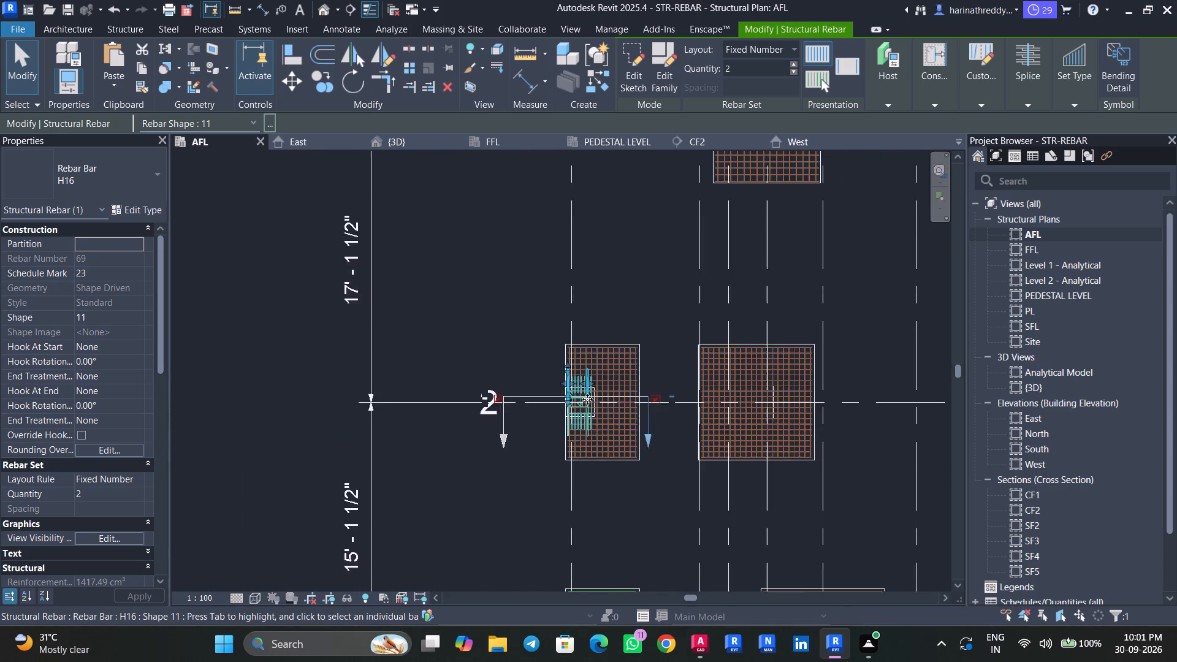
pyautogui.scroll(-2, 587, 399)
pyautogui.press('Escape')
pyautogui.press('Escape')
# In the AFL plan, check the types of the footings along grid 3 and of the middle footing on grid 4.
pyautogui.moveTo(617, 284); pyautogui.dragTo(350, 331, button='middle')
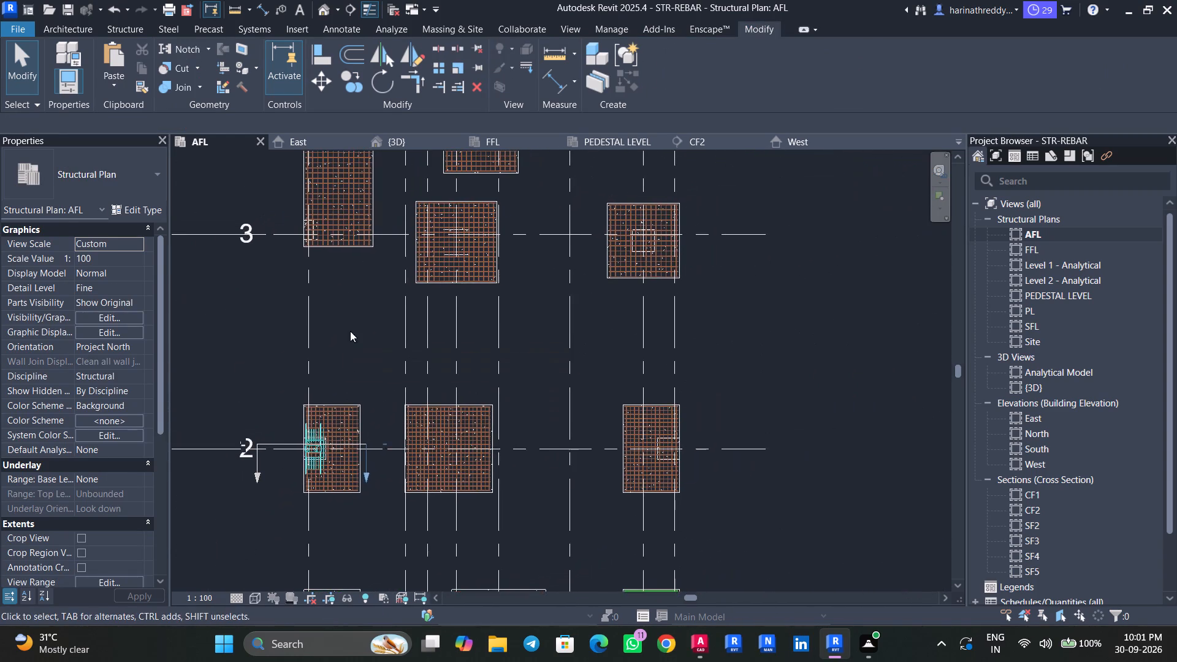
pyautogui.moveTo(357, 328); pyautogui.dragTo(378, 416, button='middle')
pyautogui.scroll(4, 357, 266)
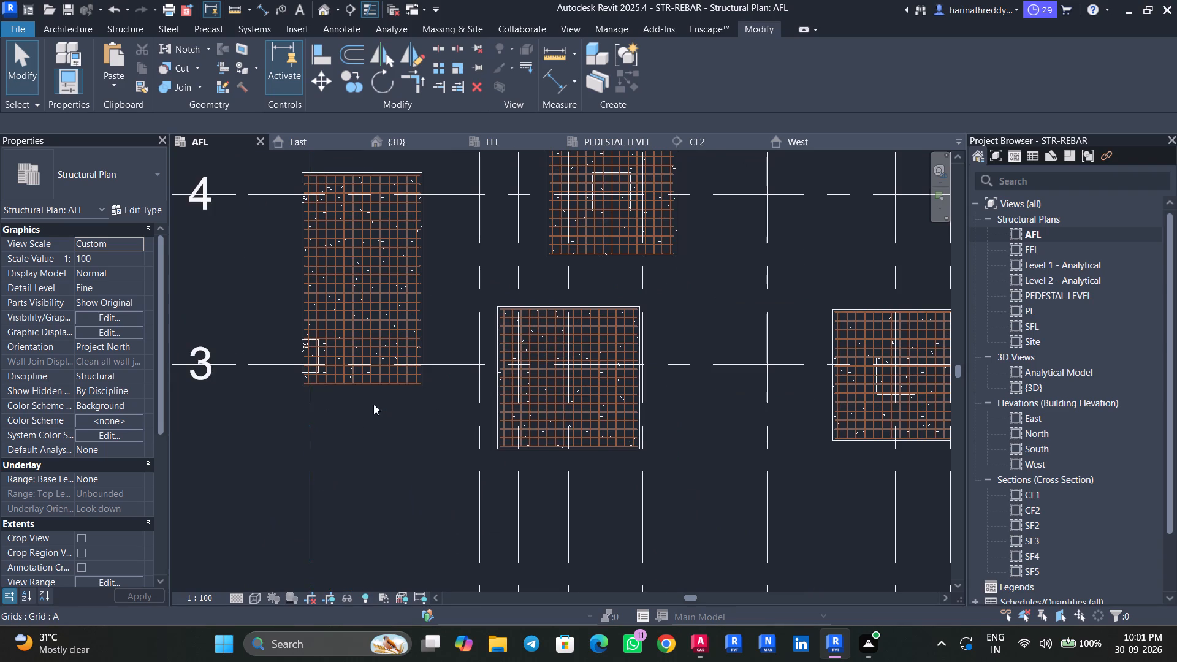
pyautogui.click(534, 455)
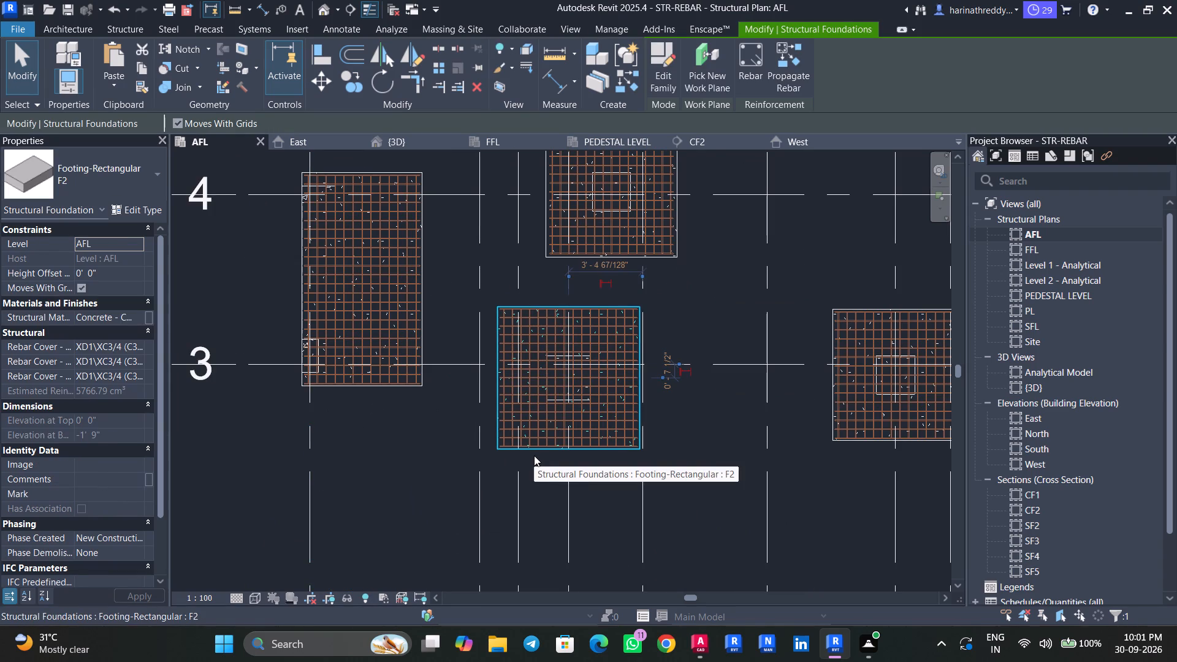
pyautogui.press('Escape')
pyautogui.press('Escape')
pyautogui.click(851, 446)
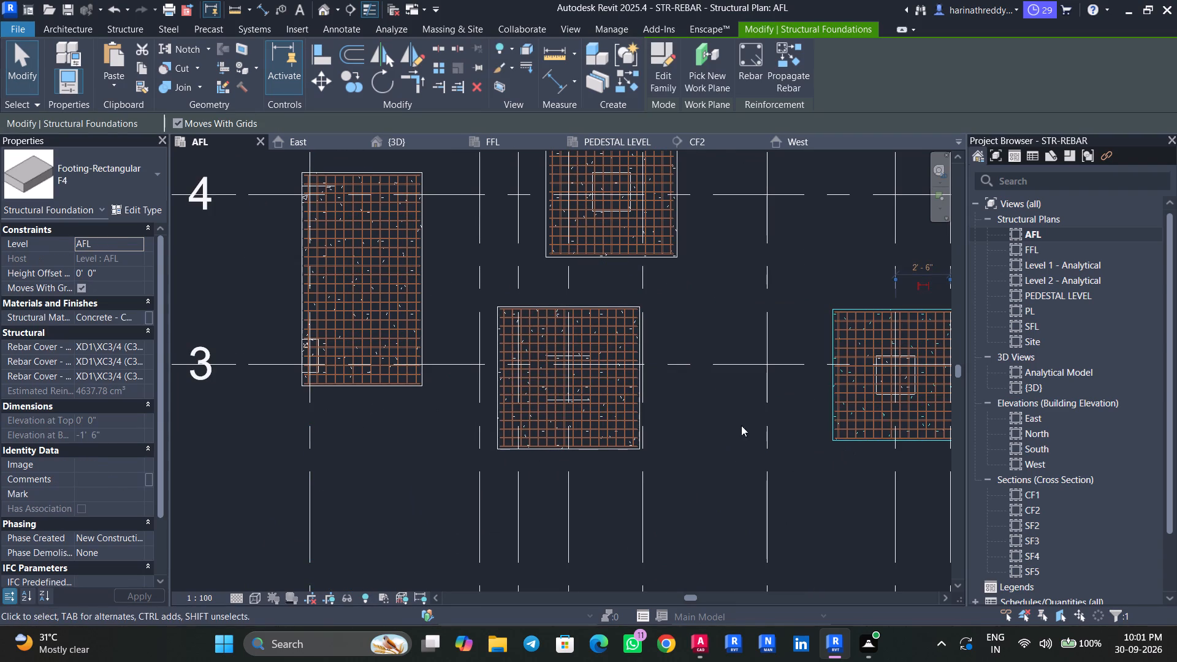
pyautogui.scroll(1, 743, 428)
pyautogui.moveTo(742, 428); pyautogui.dragTo(678, 538, button='middle')
pyautogui.press('Escape')
pyautogui.press('Escape')
pyautogui.click(517, 344)
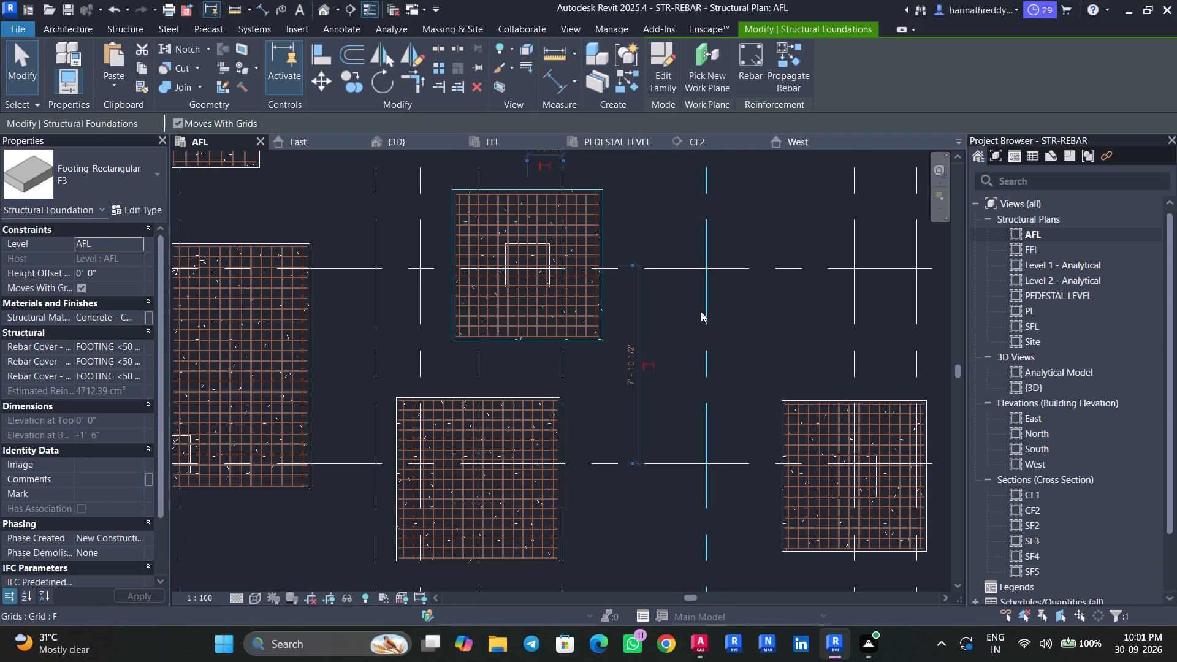
pyautogui.scroll(-3, 701, 311)
pyautogui.moveTo(697, 311); pyautogui.dragTo(663, 504, button='middle')
pyautogui.press('Escape')
pyautogui.press('Escape')
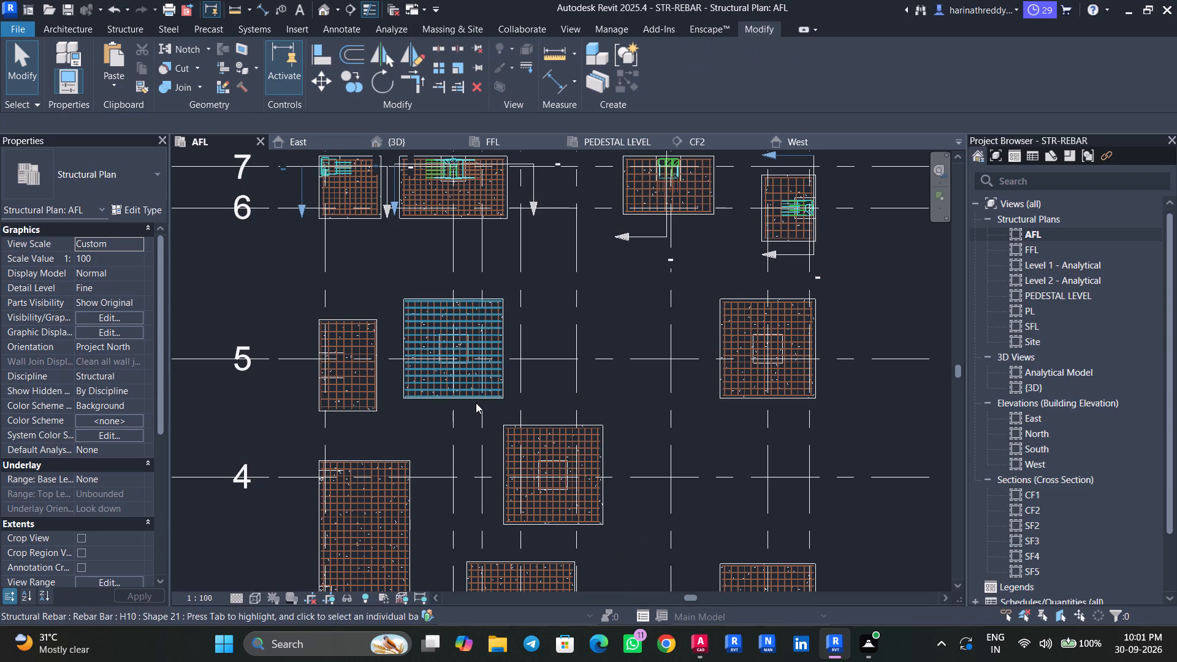
# Check the types of the two footings on grid 5 nearest grid A in the AFL plan.
pyautogui.scroll(9, 476, 403)
pyautogui.click(476, 393)
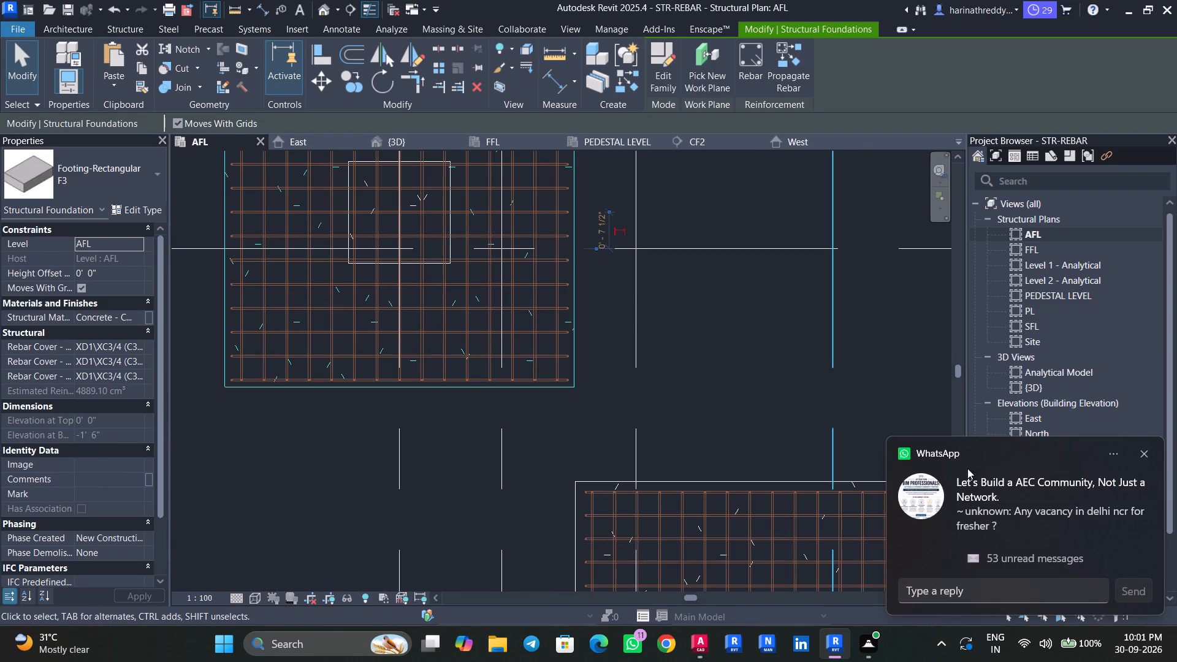
pyautogui.click(1151, 453)
pyautogui.scroll(-8, 662, 424)
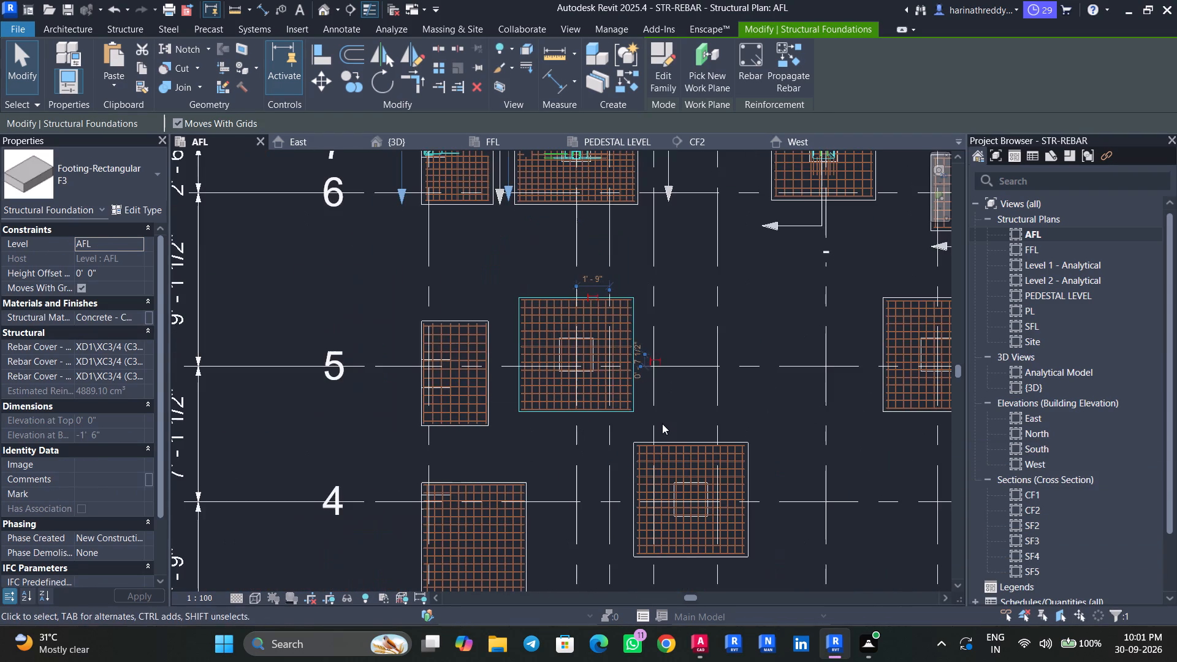
pyautogui.press('Escape')
pyautogui.press('Escape')
pyautogui.scroll(5, 482, 427)
pyautogui.click(482, 430)
pyautogui.scroll(-3, 482, 430)
pyautogui.moveTo(519, 461); pyautogui.dragTo(480, 490, button='middle')
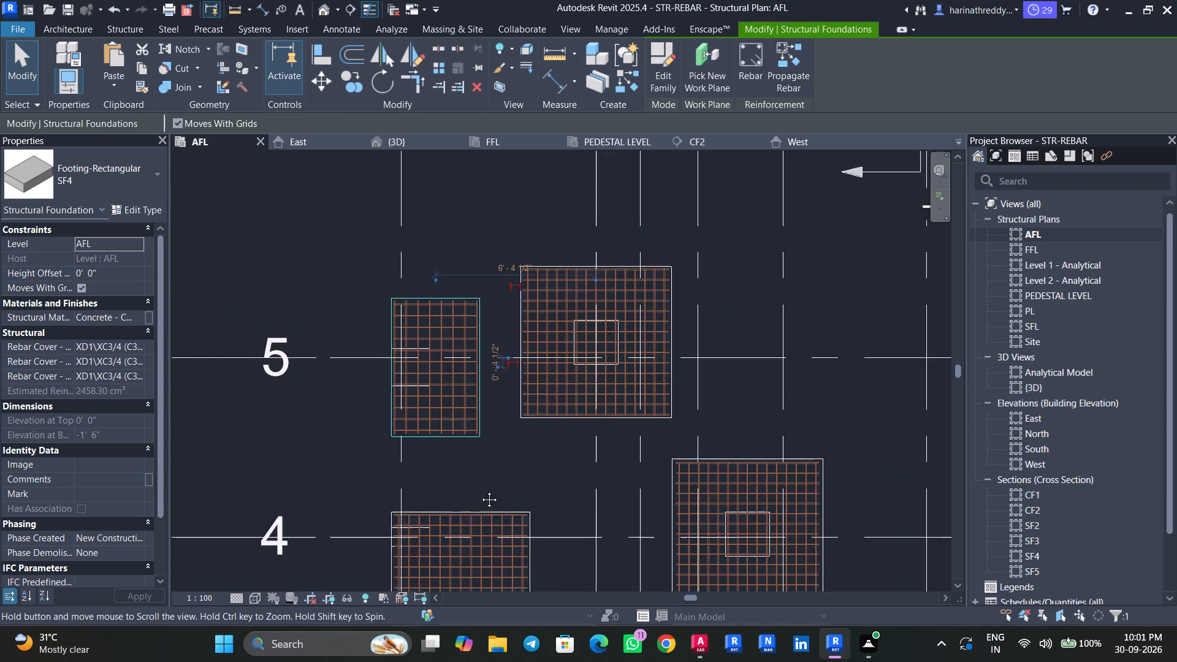
pyautogui.moveTo(480, 490); pyautogui.dragTo(406, 560, button='middle')
pyautogui.press('Escape')
pyautogui.press('Escape')
# Check the types of the two east-side footings at grids 6 and 7 that already carry pedestal bars.
pyautogui.moveTo(591, 289); pyautogui.dragTo(548, 464, button='middle')
pyautogui.scroll(6, 821, 419)
pyautogui.moveTo(832, 414); pyautogui.dragTo(507, 428, button='middle')
pyautogui.click(541, 392)
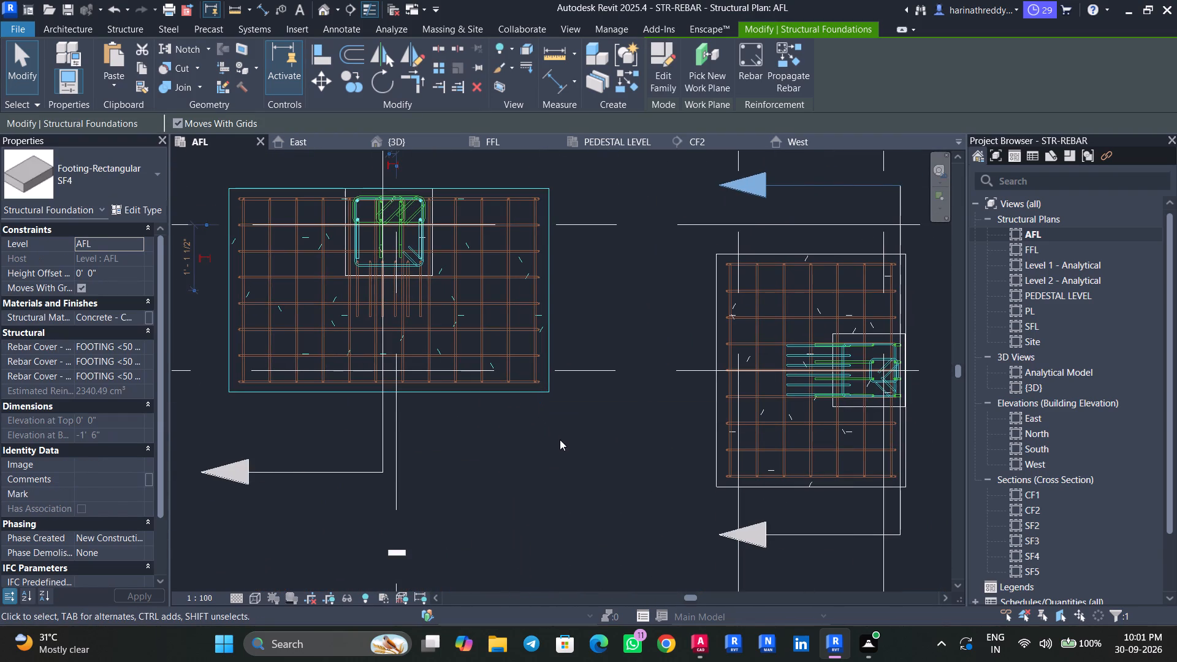
pyautogui.press('Escape')
pyautogui.press('Escape')
pyautogui.moveTo(621, 466); pyautogui.dragTo(499, 347, button='middle')
pyautogui.click(686, 371)
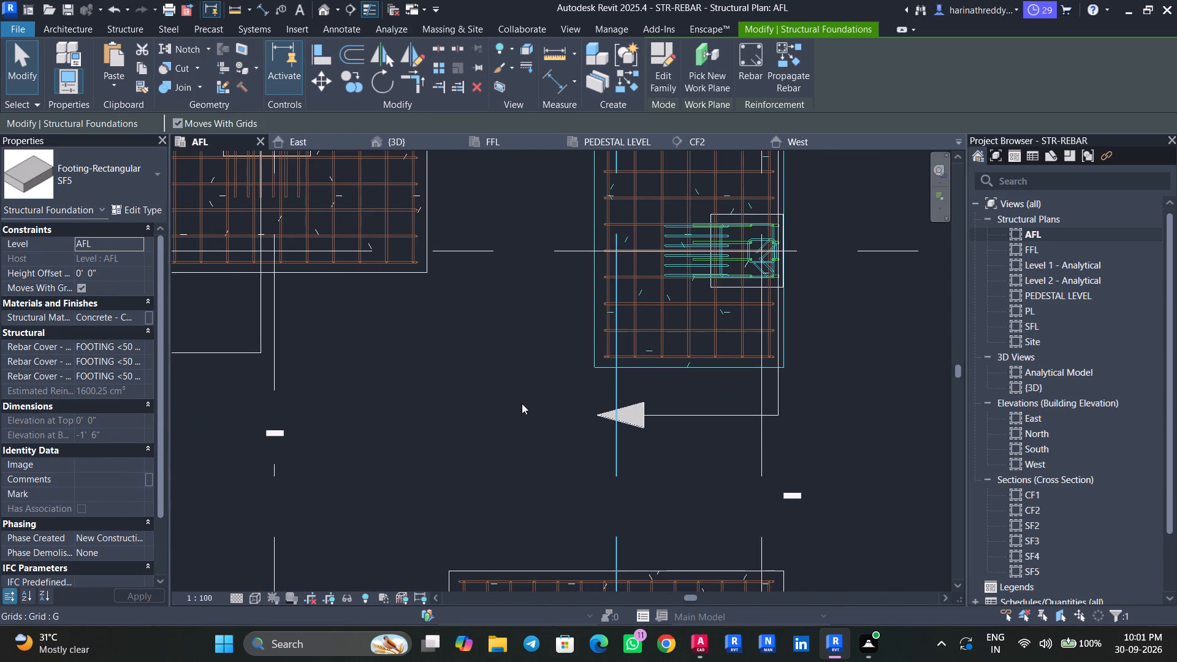
pyautogui.scroll(-1, 522, 403)
pyautogui.scroll(1, 522, 403)
pyautogui.scroll(-2, 522, 403)
pyautogui.moveTo(787, 432); pyautogui.dragTo(745, 411, button='middle')
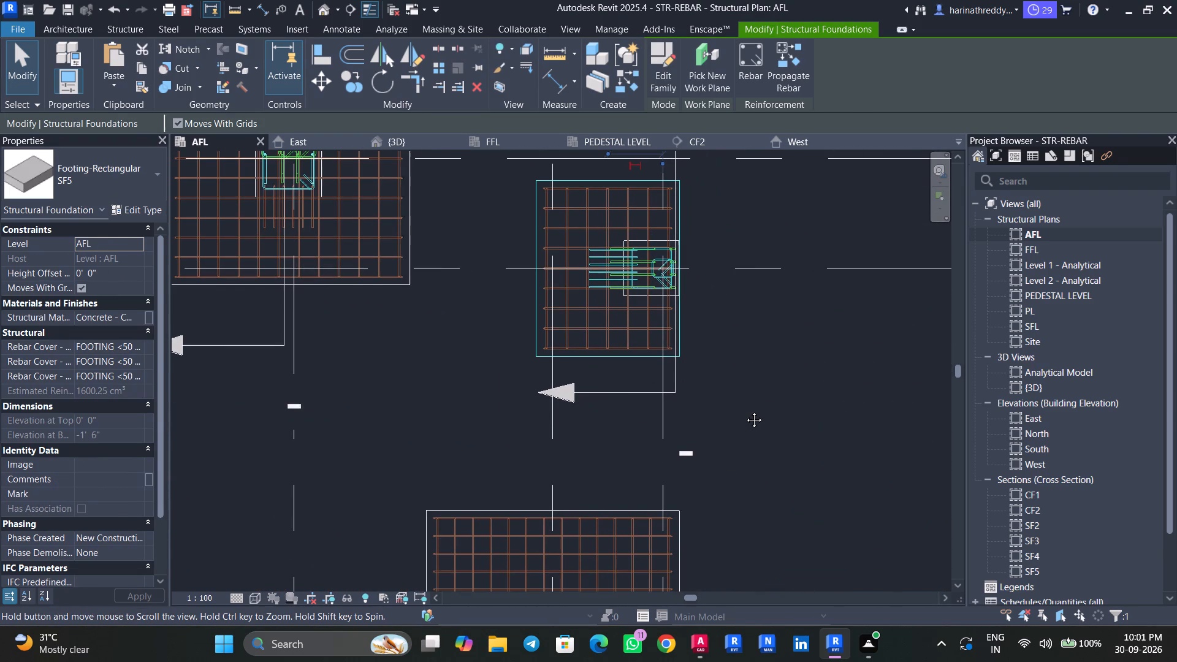
pyautogui.moveTo(745, 411); pyautogui.dragTo(774, 294, button='middle')
pyautogui.press('Escape')
pyautogui.press('Escape')
# Check the types of the east-side footings on grids 5 and 3 in the AFL plan.
pyautogui.click(450, 428)
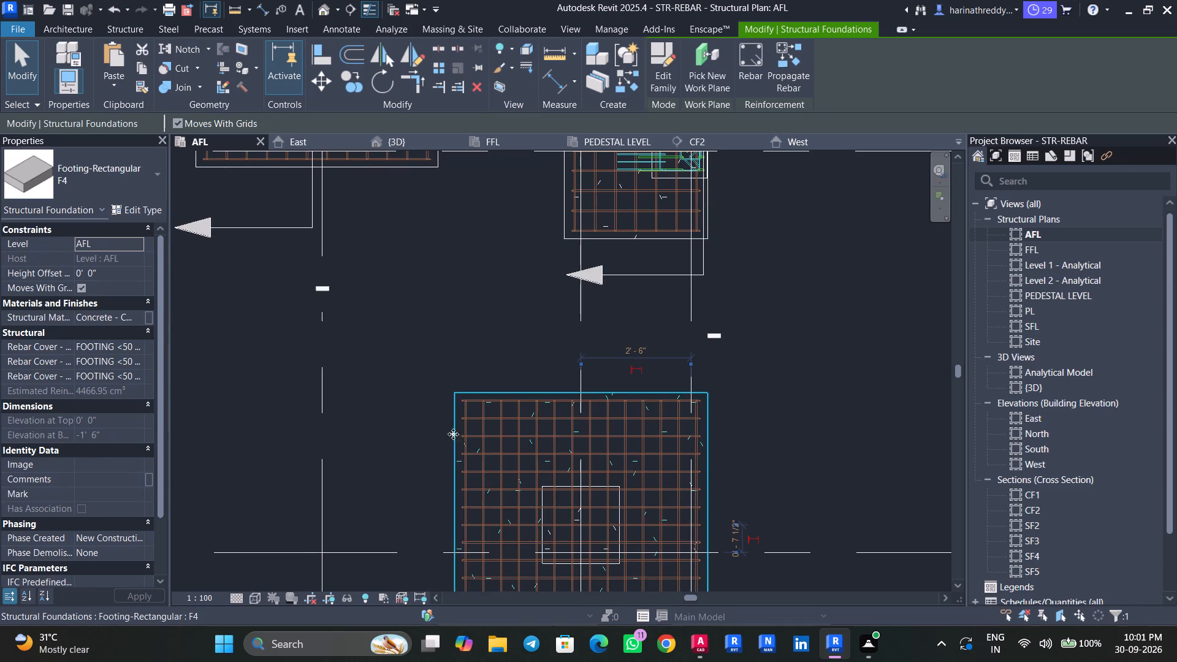
pyautogui.scroll(-4, 592, 338)
pyautogui.moveTo(698, 357); pyautogui.dragTo(768, 141, button='middle')
pyautogui.press('Escape')
pyautogui.press('Escape')
pyautogui.moveTo(649, 449); pyautogui.dragTo(658, 216, button='middle')
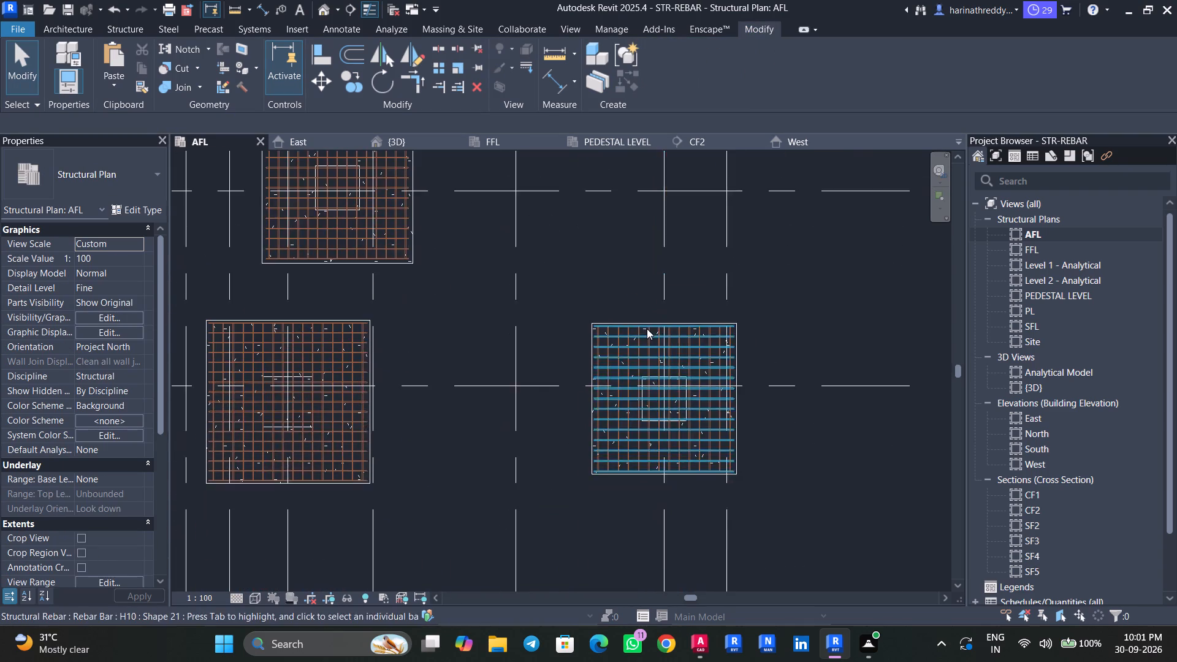
pyautogui.scroll(4, 647, 329)
pyautogui.scroll(4, 530, 340)
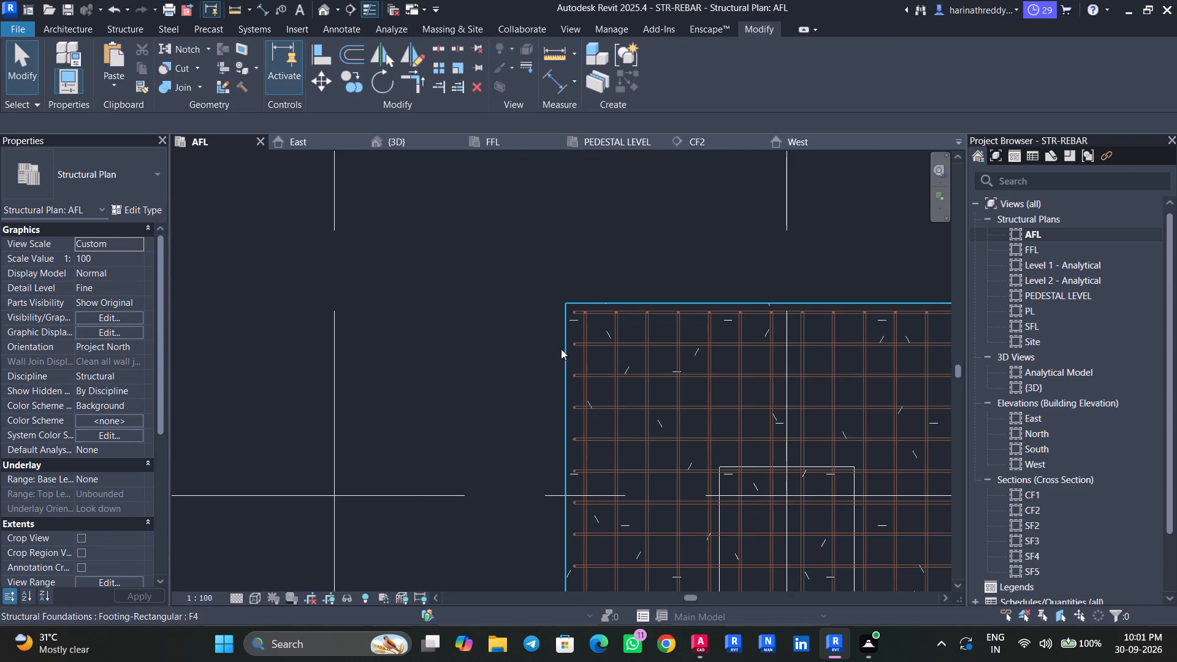
pyautogui.click(561, 349)
pyautogui.scroll(-7, 454, 360)
pyautogui.moveTo(449, 371); pyautogui.dragTo(503, 137, button='middle')
pyautogui.press('Escape')
pyautogui.press('Escape')
# Check the types of the east-side footing on grid 2 and the middle footing on grid 1.
pyautogui.moveTo(534, 420); pyautogui.dragTo(527, 317, button='middle')
pyautogui.scroll(1, 534, 420)
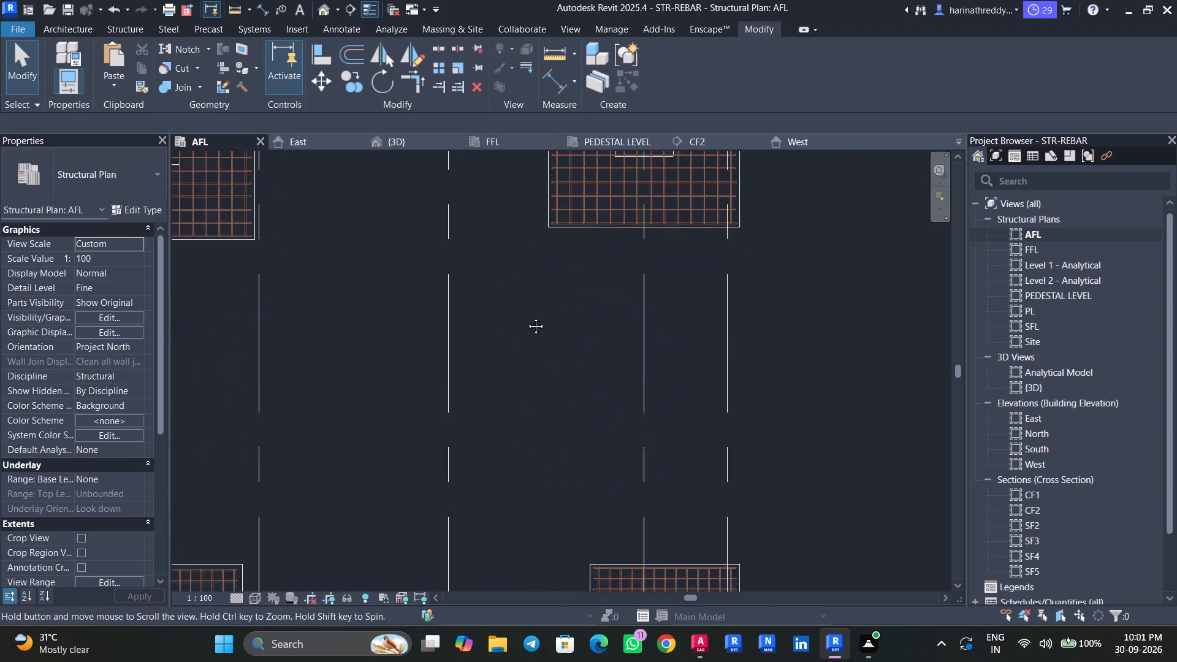
pyautogui.moveTo(527, 317); pyautogui.dragTo(506, 164, button='middle')
pyautogui.scroll(4, 573, 363)
pyautogui.click(556, 366)
pyautogui.scroll(-6, 497, 378)
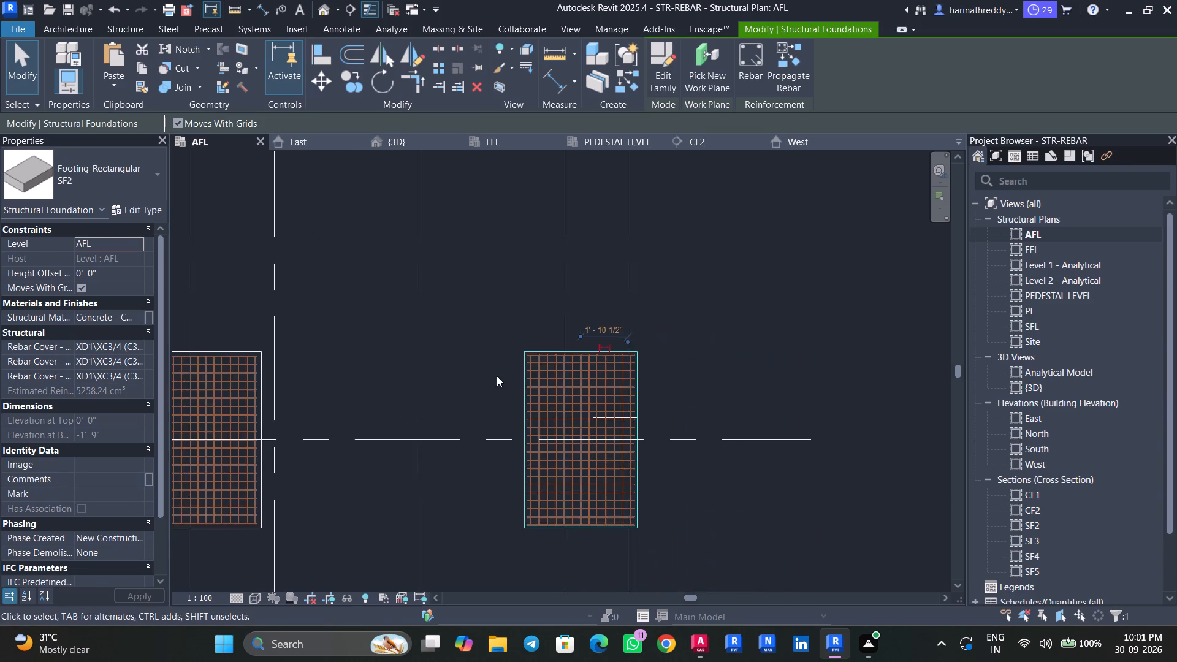
pyautogui.moveTo(481, 379); pyautogui.dragTo(550, 127, button='middle')
pyautogui.moveTo(529, 411); pyautogui.dragTo(533, 272, button='middle')
pyautogui.press('Escape')
pyautogui.press('Escape')
pyautogui.click(442, 346)
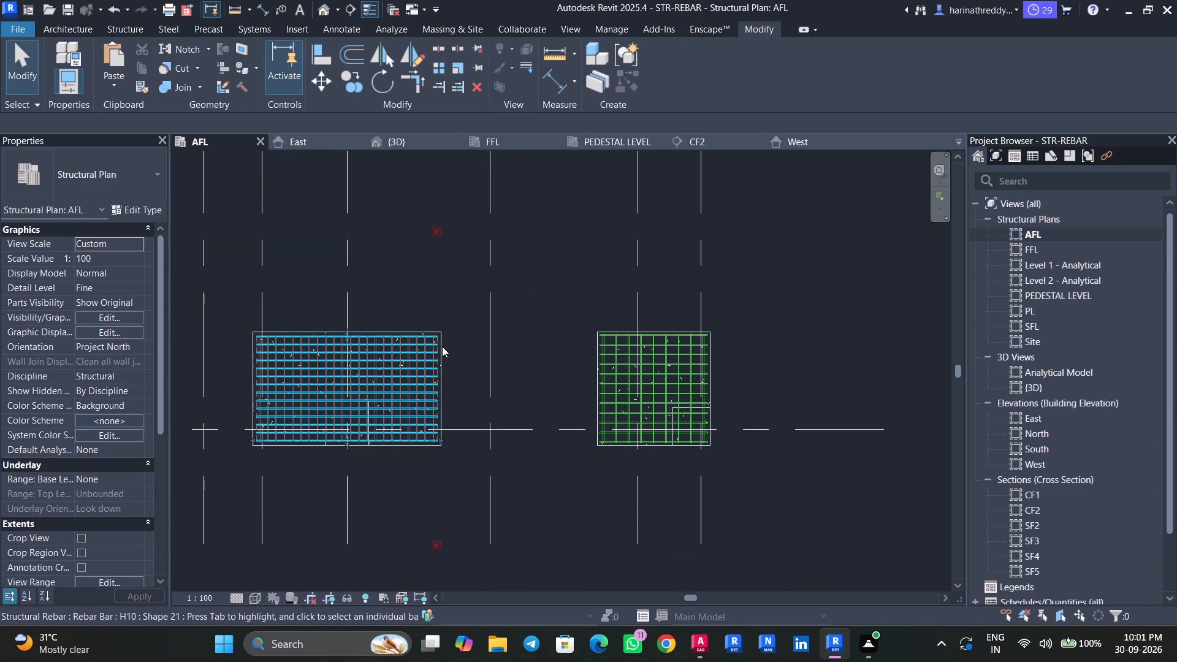
pyautogui.scroll(7, 442, 346)
pyautogui.press('Escape')
pyautogui.click(444, 342)
pyautogui.scroll(-6, 444, 342)
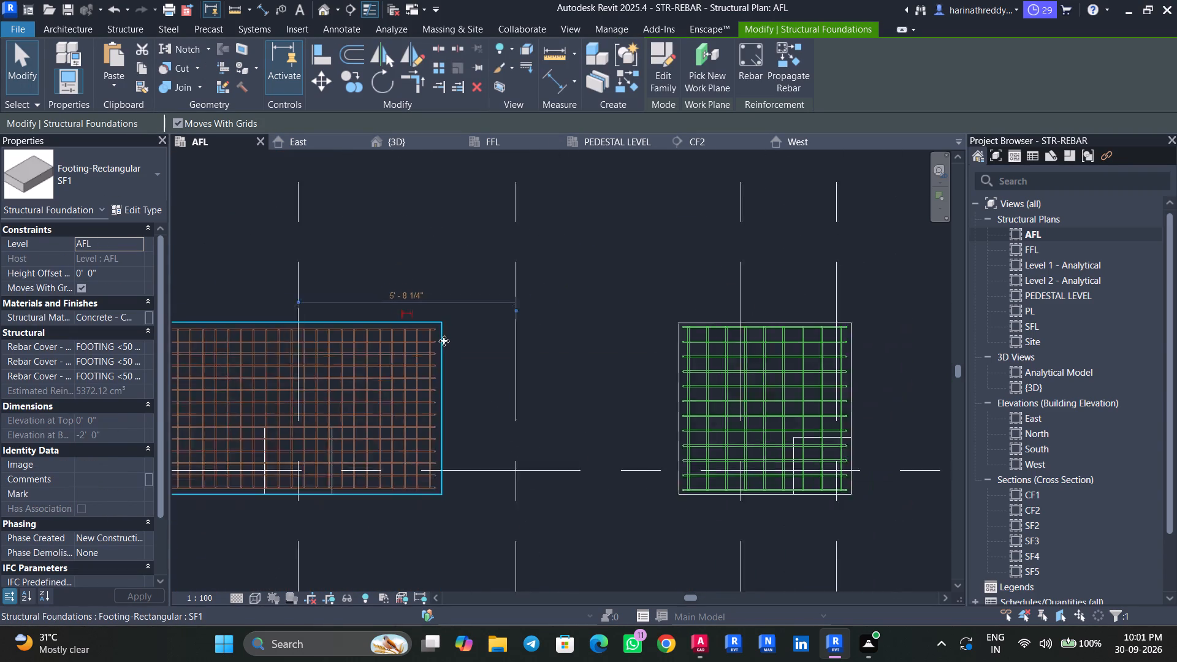
pyautogui.scroll(-1, 444, 341)
pyautogui.moveTo(445, 340); pyautogui.dragTo(567, 312, button='middle')
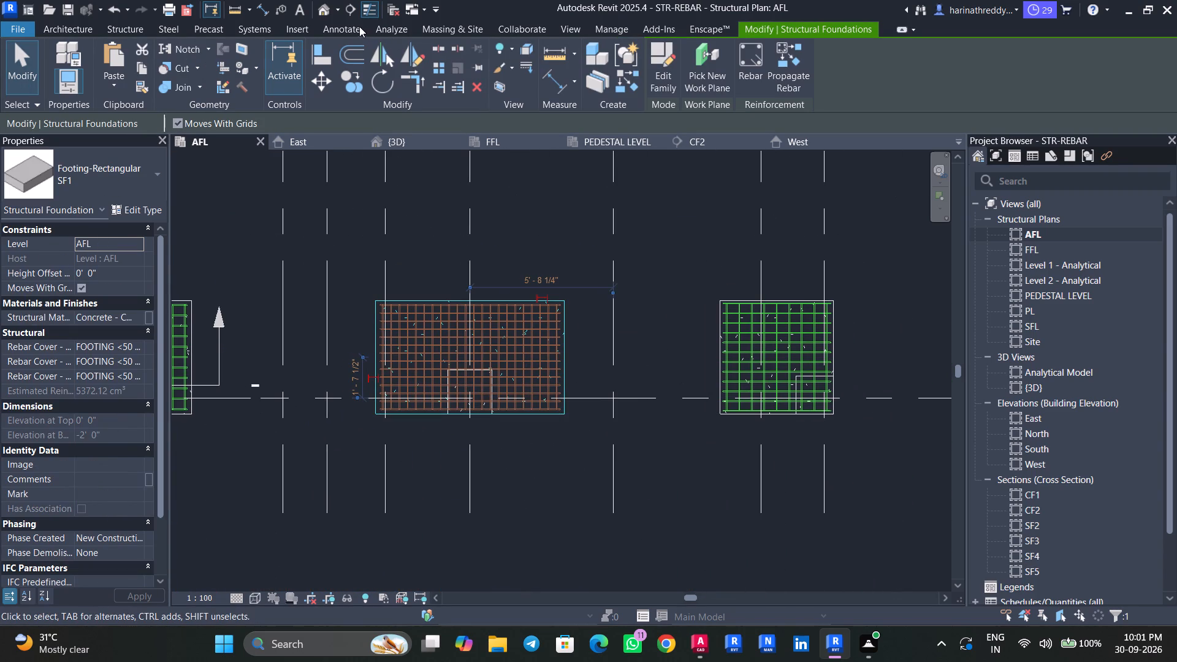
# Draw a cross section looking north through the SF1 footing and its pedestal at grid E-1, spanning the footing's full width.
pyautogui.click(351, 14)
pyautogui.scroll(7, 390, 400)
pyautogui.click(321, 380)
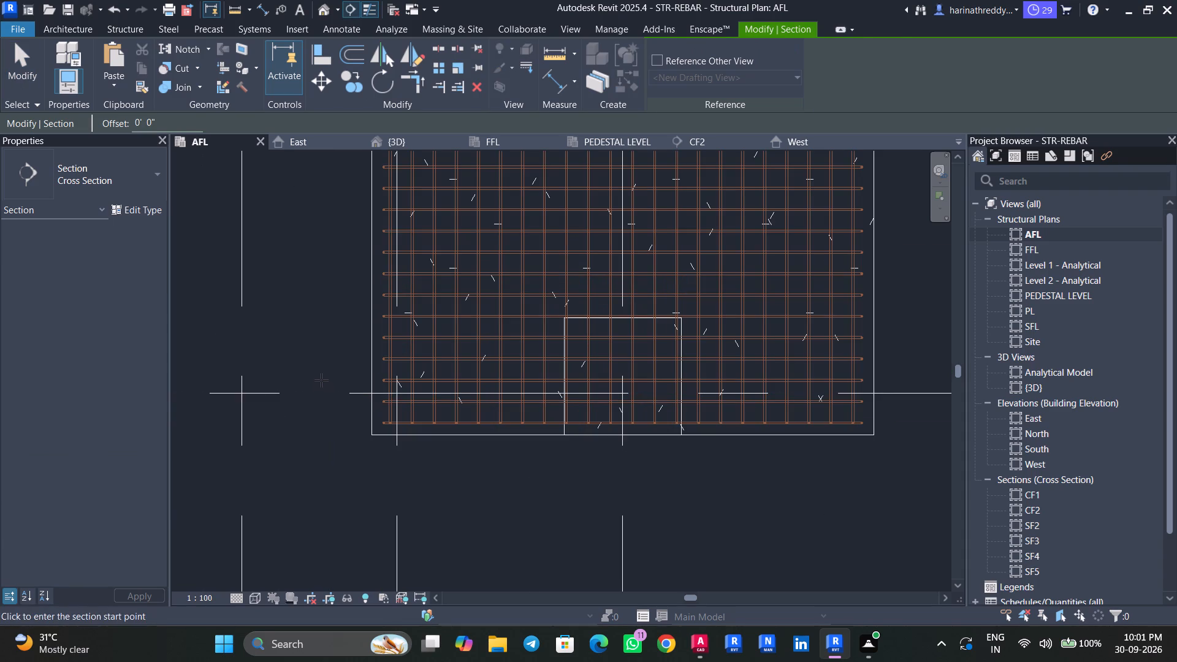
pyautogui.moveTo(898, 382); pyautogui.dragTo(674, 380, button='middle')
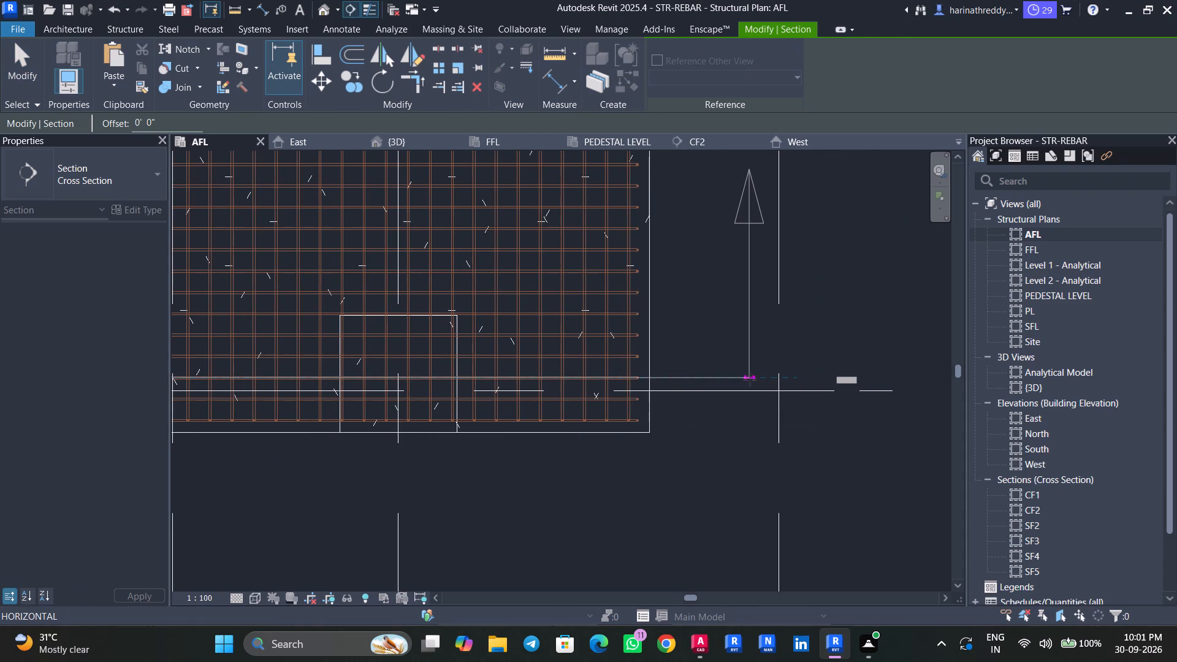
pyautogui.click(750, 379)
pyautogui.press('Escape')
pyautogui.press('Escape')
pyautogui.press('Escape')
# Shorten the new section's far clip depth at grid E-1 to about 1' 2 5/8", ending just beyond the pedestal.
pyautogui.click(726, 378)
pyautogui.scroll(-6, 684, 369)
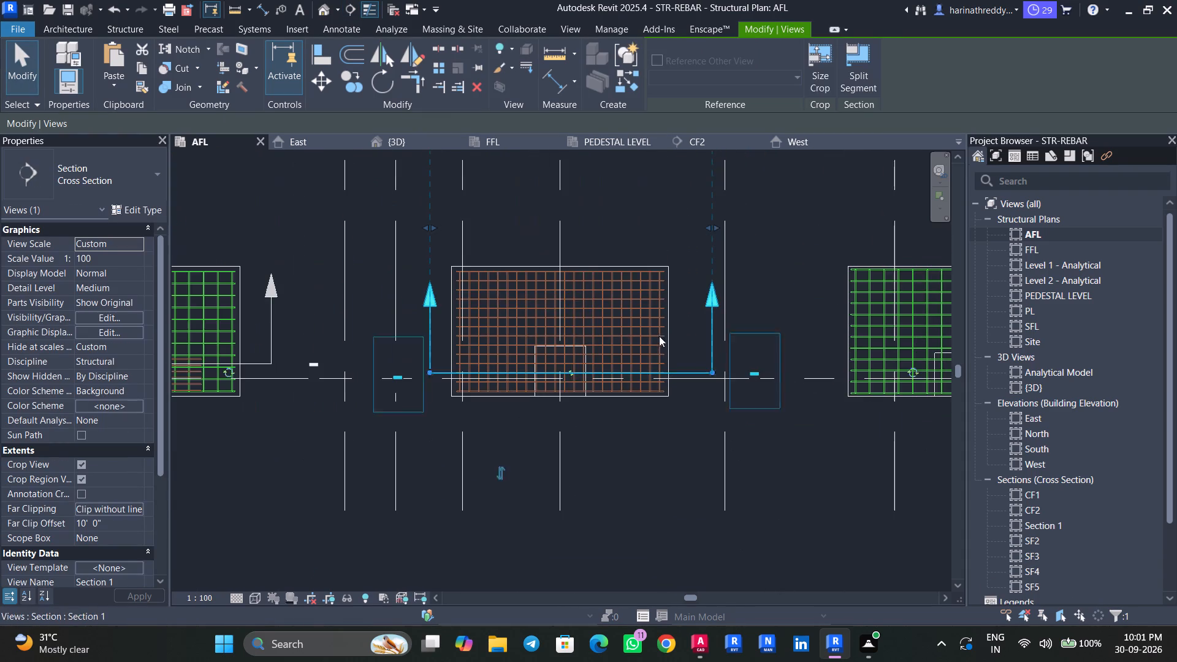
pyautogui.moveTo(570, 210); pyautogui.dragTo(574, 337, button='middle')
pyautogui.scroll(-4, 574, 312)
pyautogui.moveTo(574, 259); pyautogui.dragTo(591, 367)
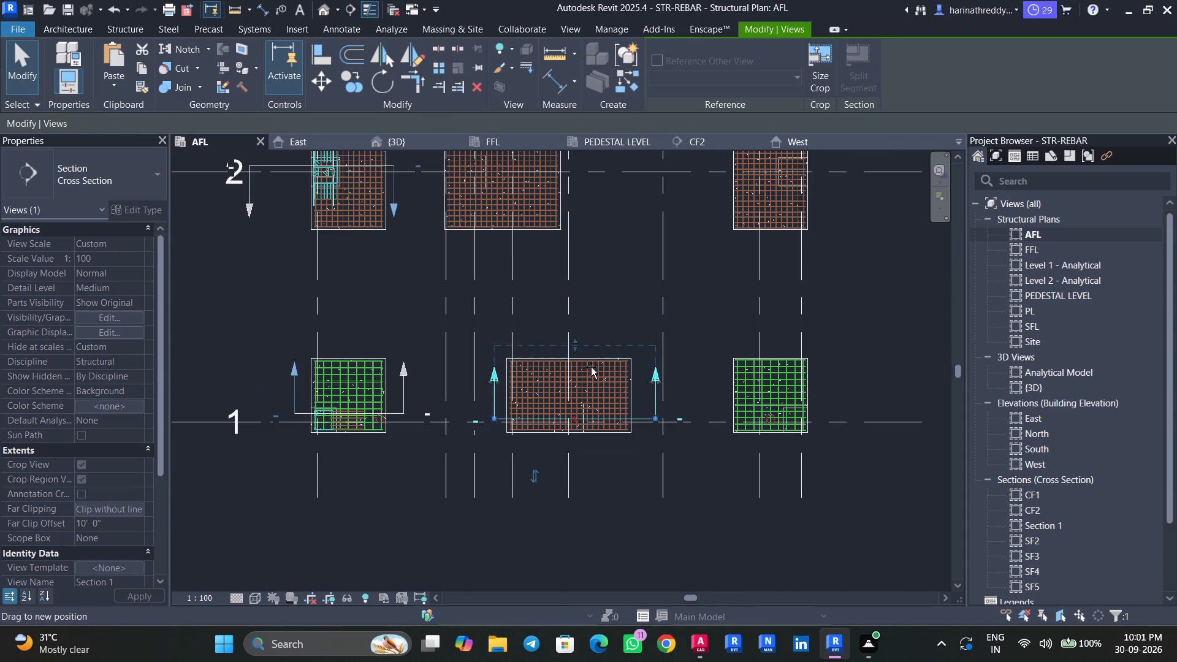
pyautogui.moveTo(591, 367); pyautogui.dragTo(596, 405)
pyautogui.scroll(5, 596, 405)
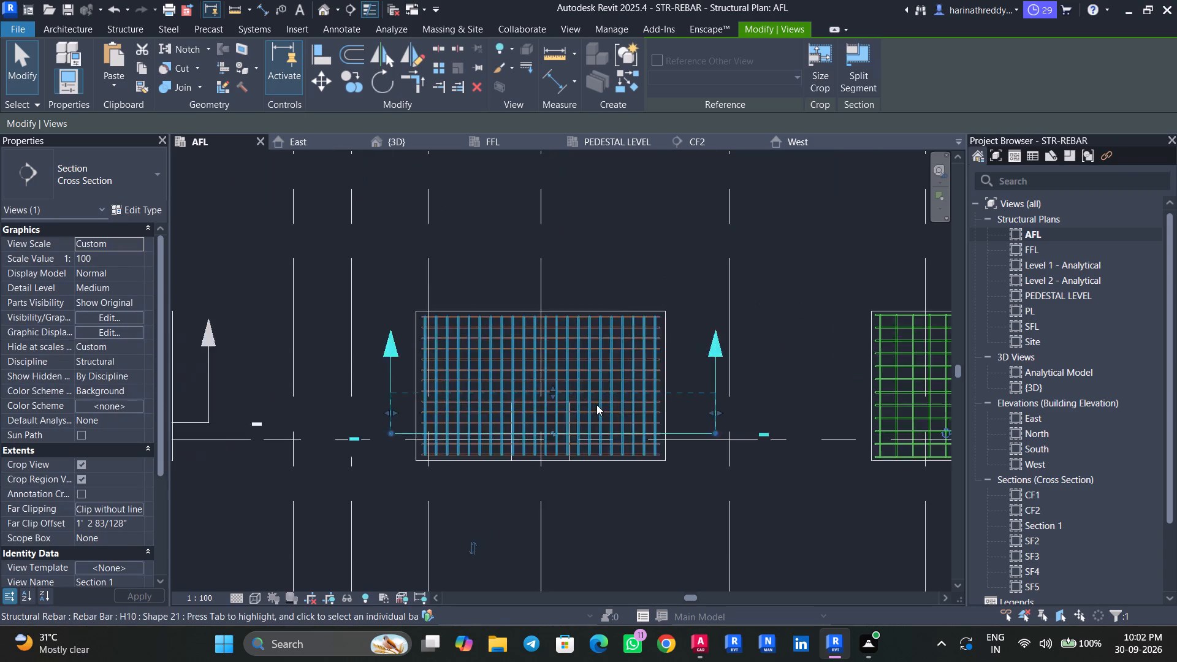
pyautogui.scroll(5, 596, 405)
pyautogui.press('Escape')
# Open the view of the new cross section at grid E-1.
pyautogui.rightClick(834, 414)
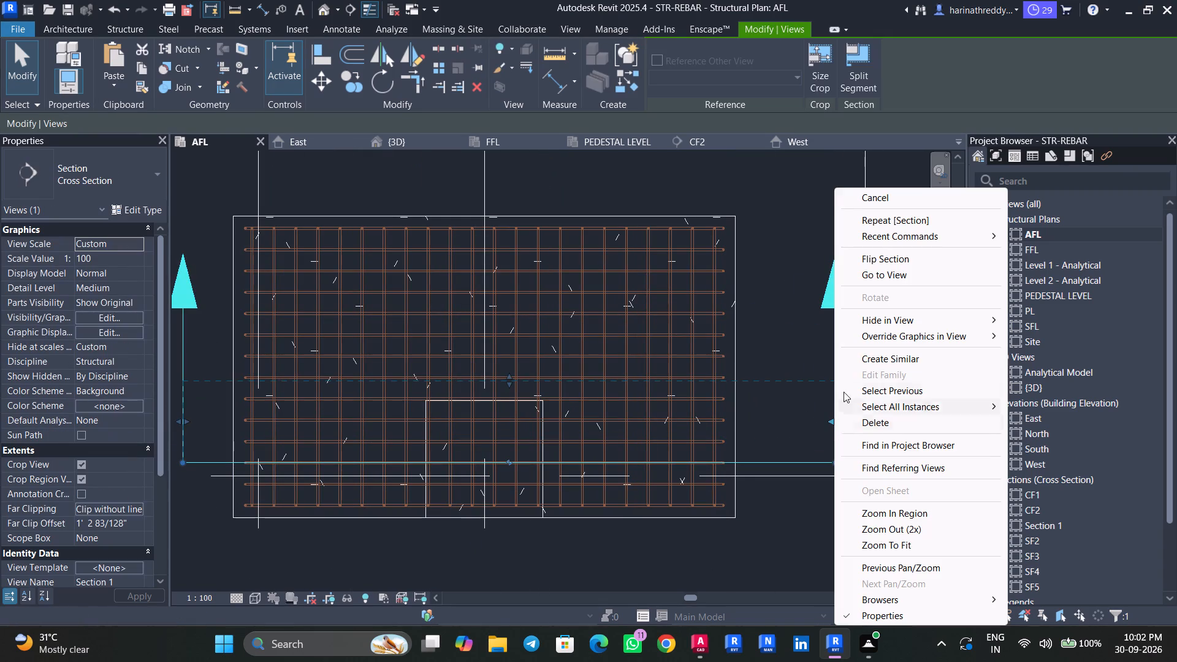
pyautogui.click(880, 278)
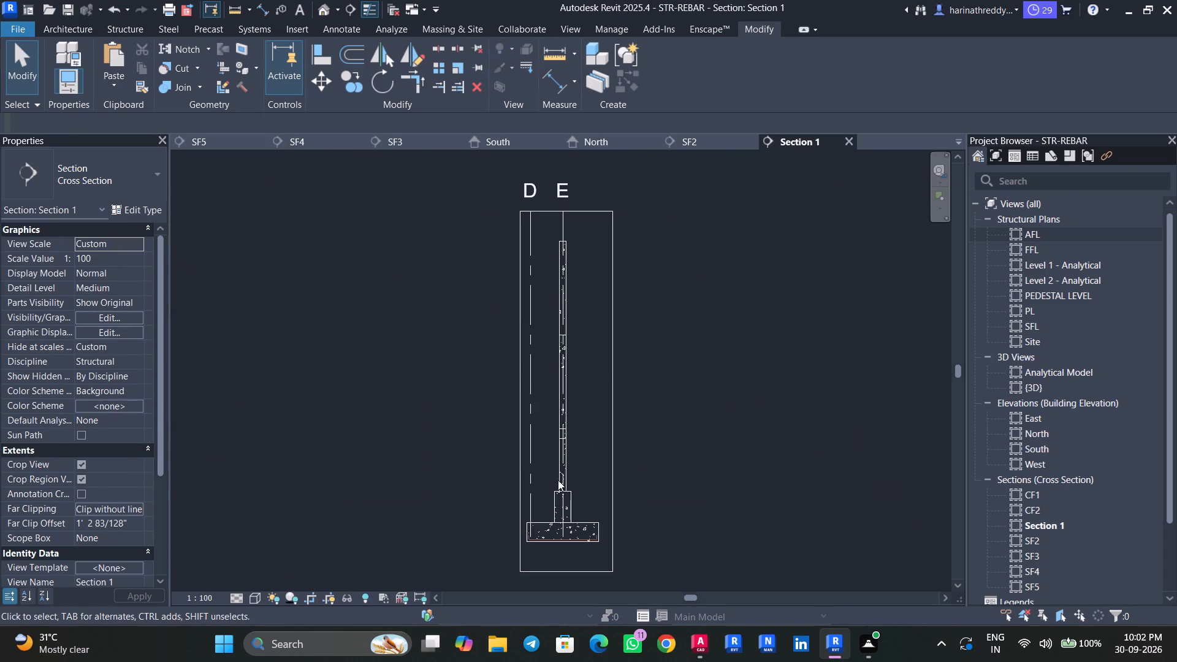
# Set the rebar cover of the SF1 pedestal above the footing to PEDESTAL <50 mm>.
pyautogui.scroll(5, 562, 483)
pyautogui.moveTo(563, 483); pyautogui.dragTo(584, 313, button='middle')
pyautogui.scroll(6, 573, 348)
pyautogui.click(562, 349)
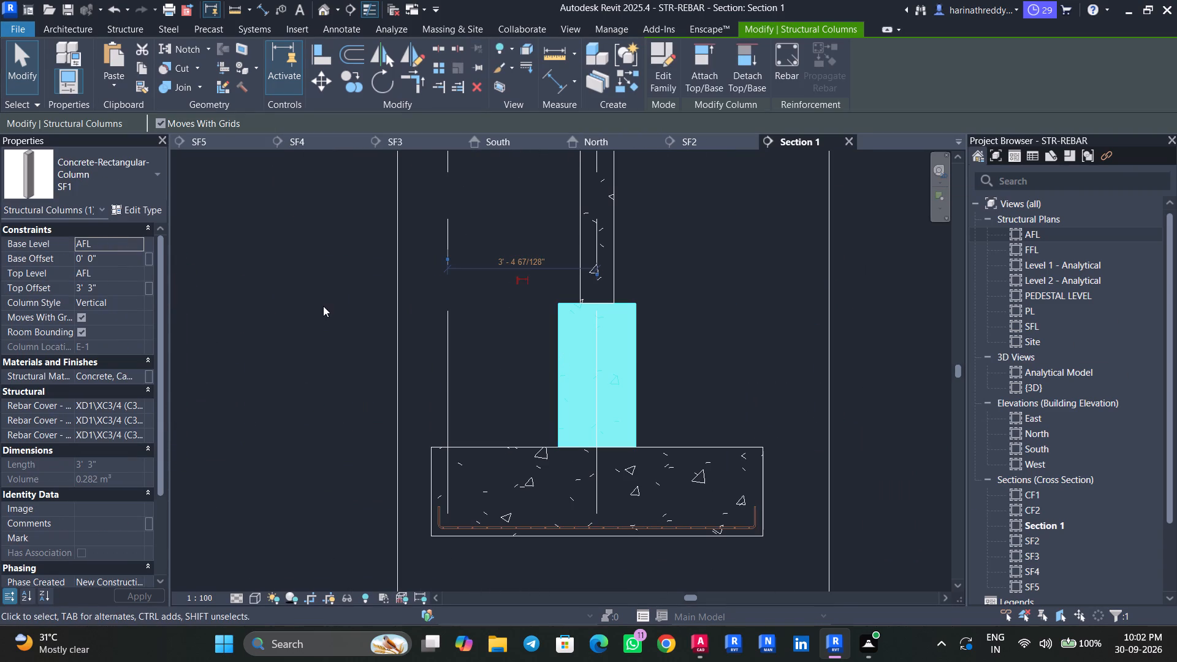
pyautogui.click(140, 34)
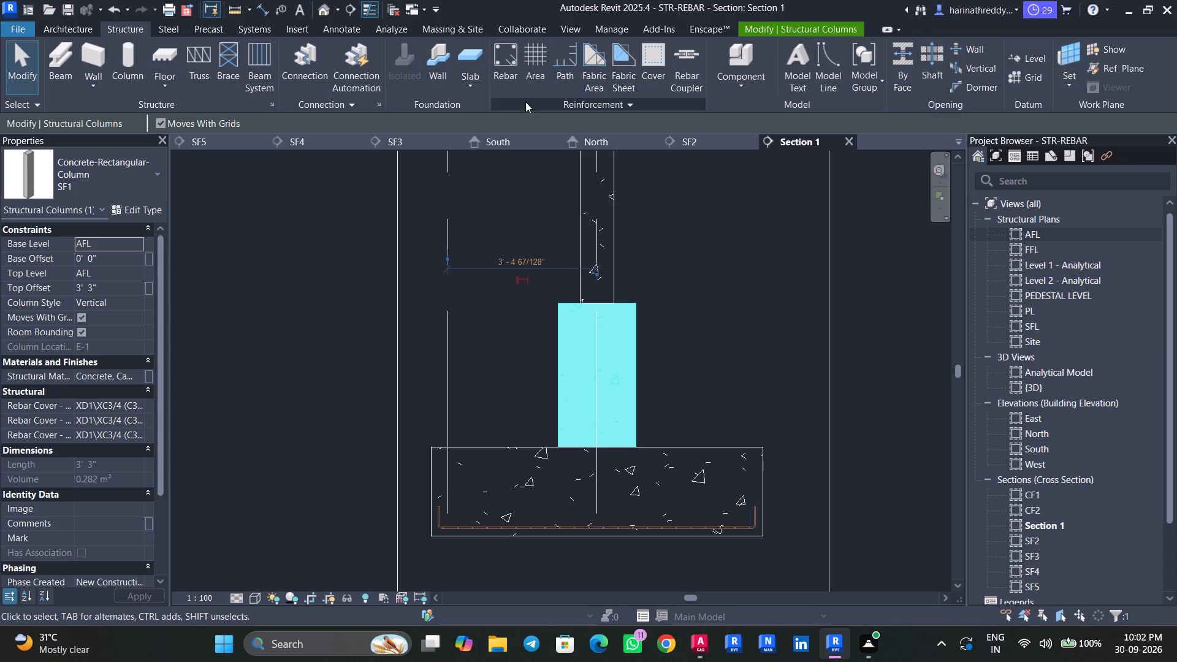
pyautogui.click(656, 80)
pyautogui.click(555, 333)
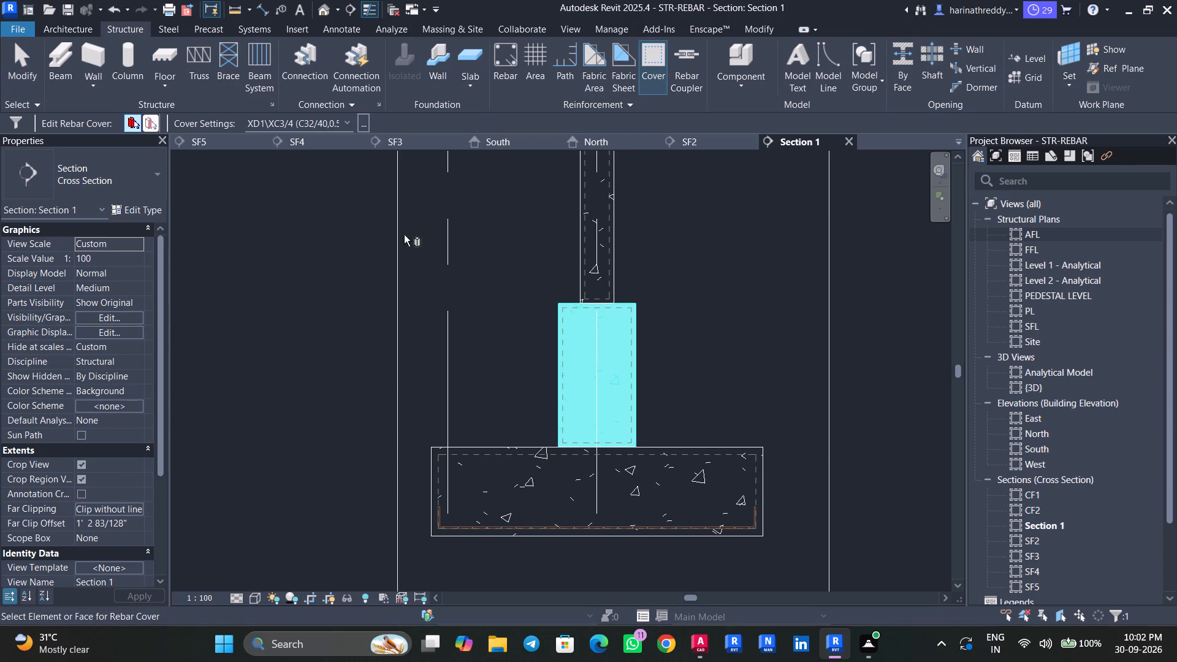
pyautogui.click(299, 121)
pyautogui.scroll(10, 305, 178)
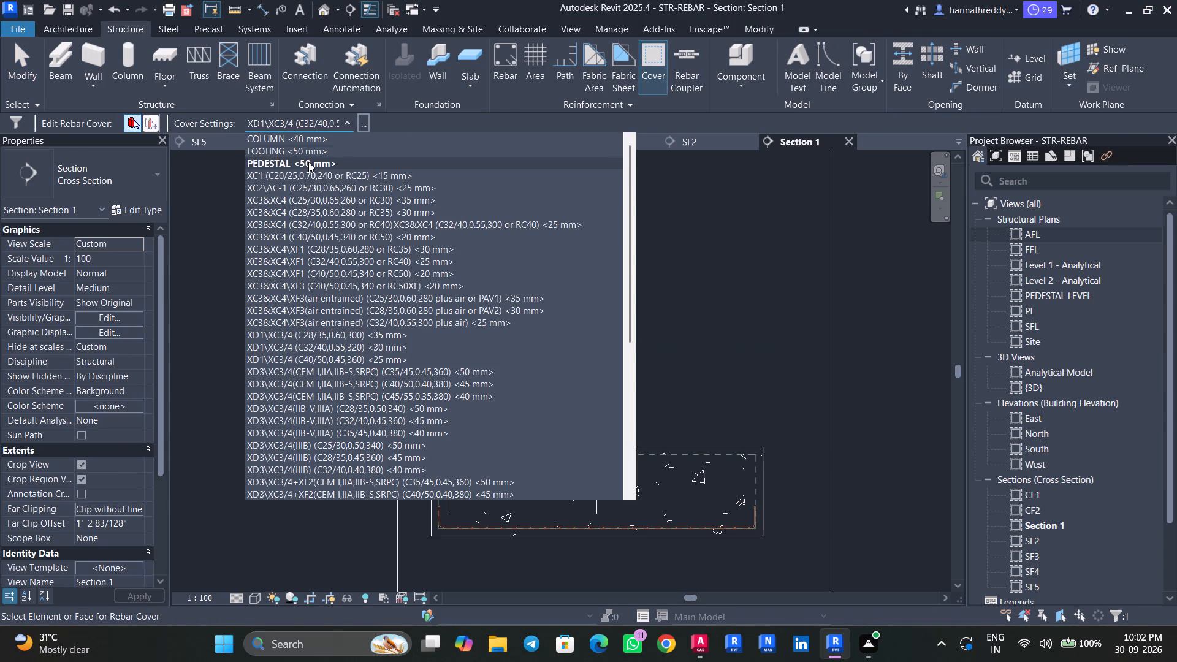
pyautogui.click(308, 163)
pyautogui.press('Escape')
pyautogui.press('Escape')
# Set the rebar cover of the C4 column directly above the pedestal to COLUMN <40 mm>.
pyautogui.click(587, 265)
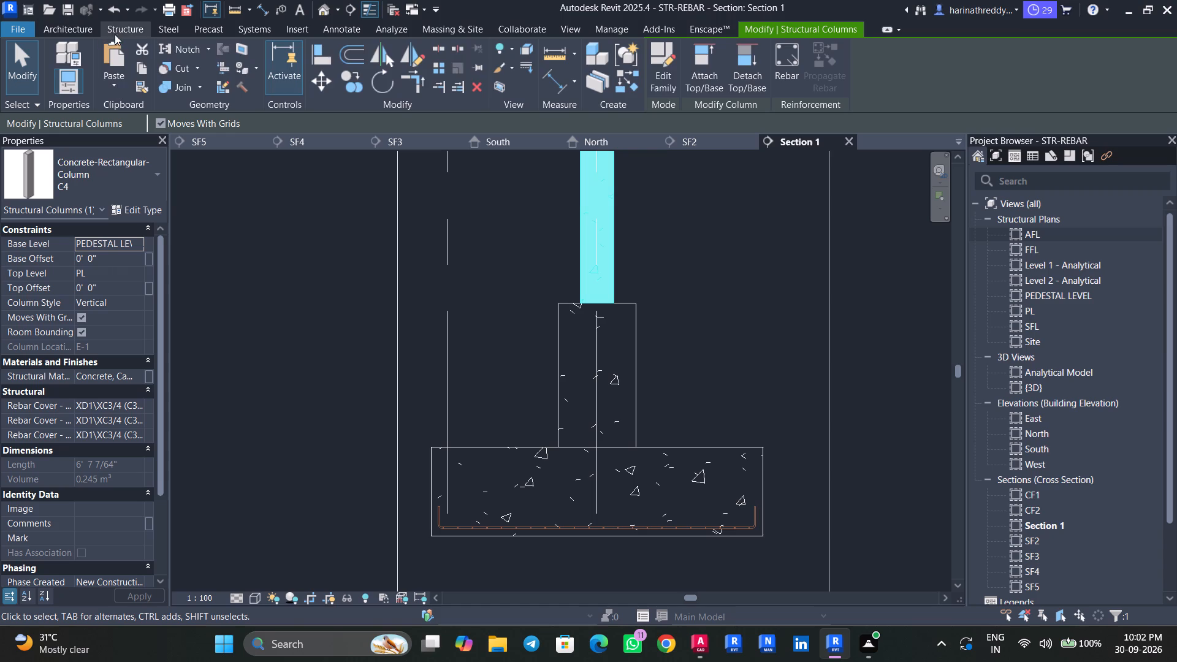
pyautogui.click(123, 32)
pyautogui.click(651, 77)
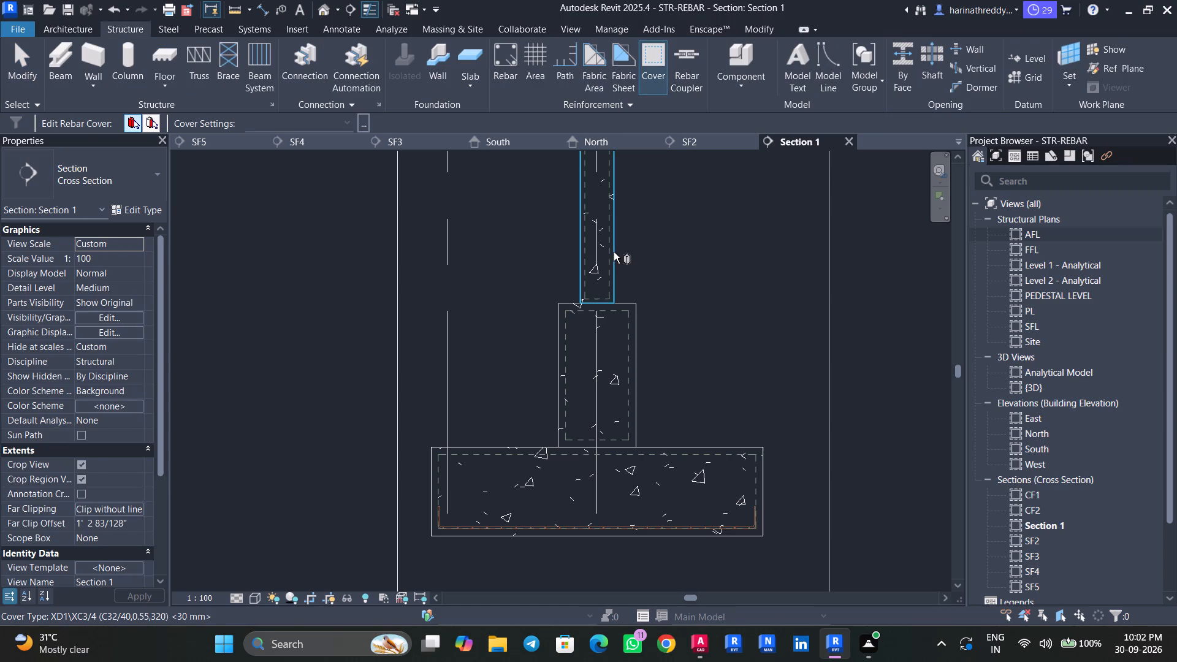
pyautogui.click(611, 249)
pyautogui.click(319, 126)
pyautogui.scroll(8, 307, 202)
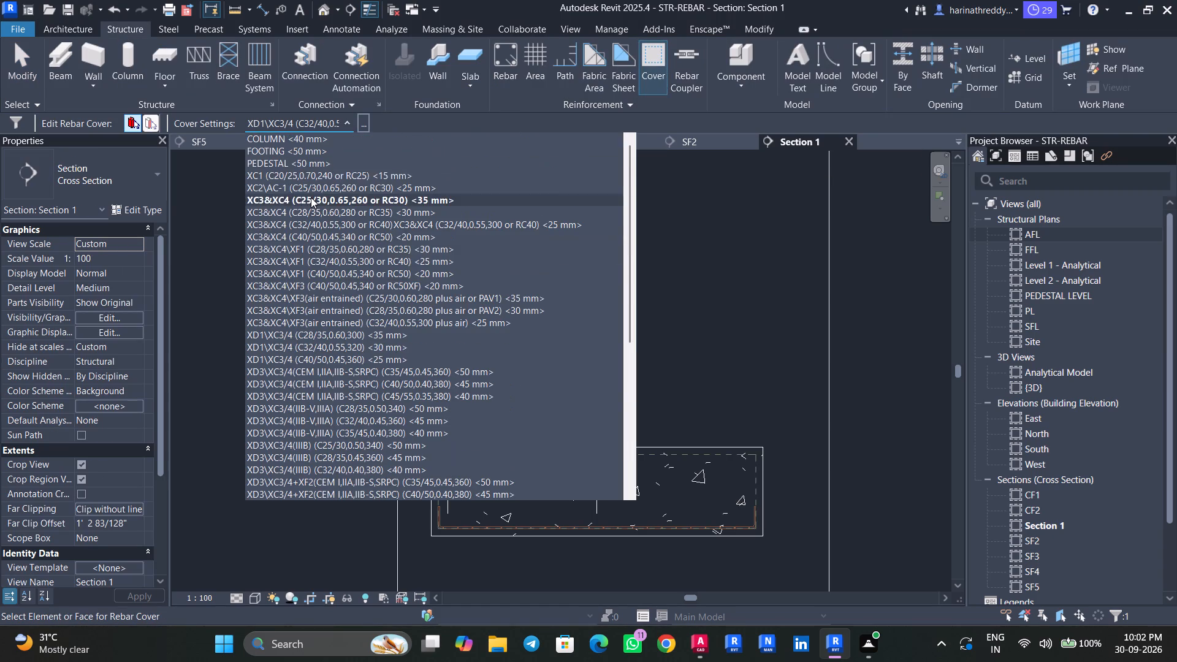
pyautogui.scroll(3, 311, 197)
pyautogui.click(308, 143)
pyautogui.moveTo(505, 273); pyautogui.dragTo(487, 362, button='middle')
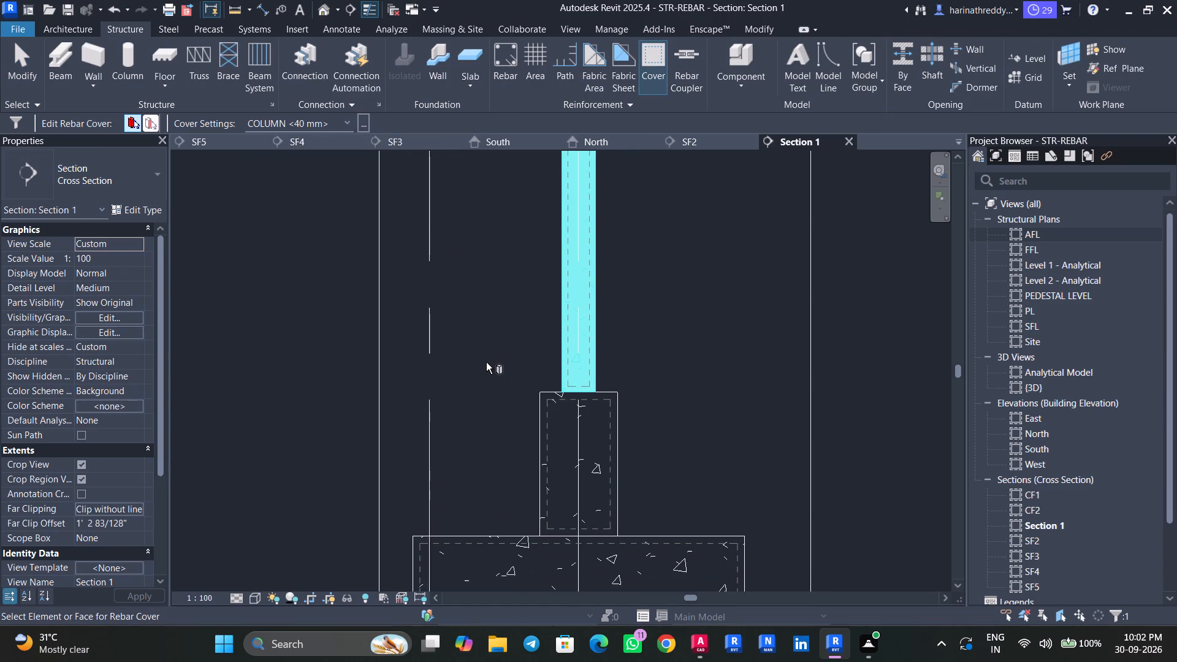
# Finish editing the covers and start placing rebar in the SF1 pedestal above the footing.
pyautogui.press('Escape')
pyautogui.press('Escape')
pyautogui.press('Escape')
pyautogui.press('Escape')
pyautogui.press('Escape')
pyautogui.moveTo(524, 414); pyautogui.dragTo(489, 278, button='middle')
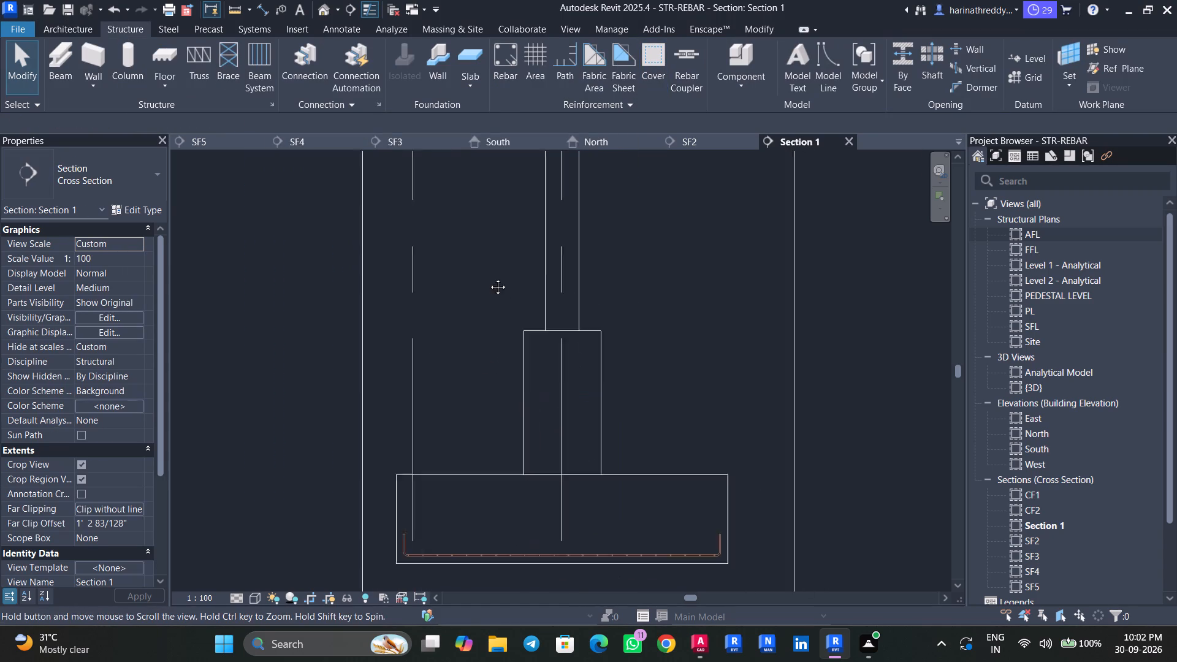
pyautogui.moveTo(489, 278); pyautogui.dragTo(486, 271, button='middle')
pyautogui.click(482, 390)
pyautogui.moveTo(483, 332); pyautogui.dragTo(482, 332, button='middle')
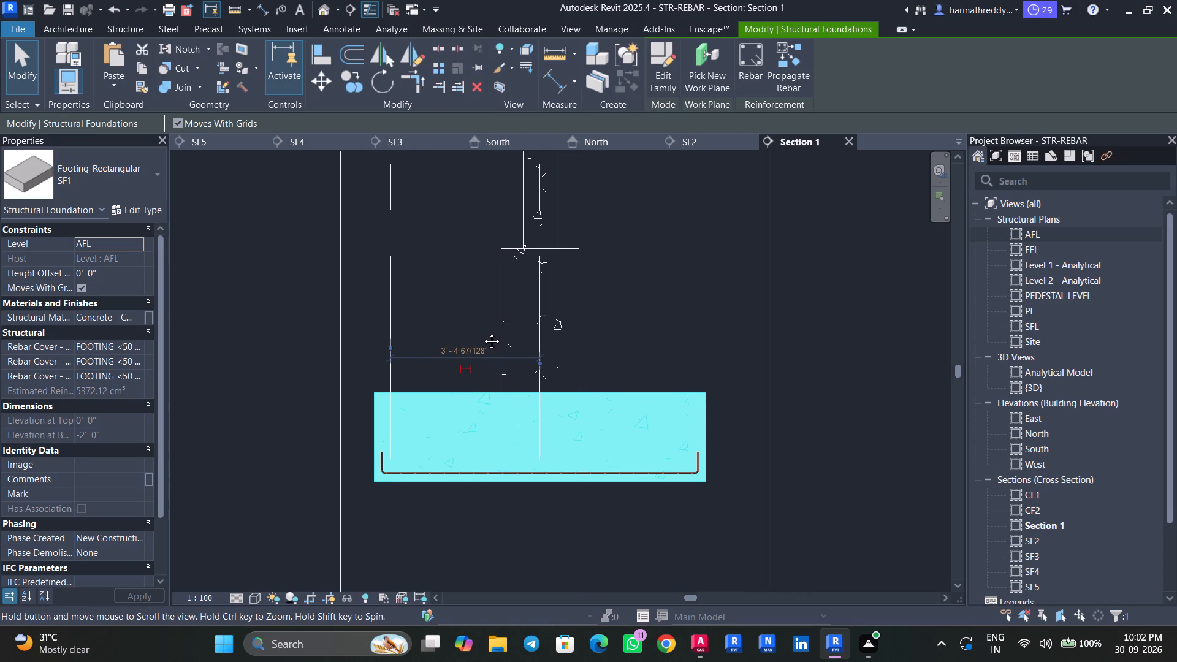
pyautogui.moveTo(482, 332); pyautogui.dragTo(387, 394, button='middle')
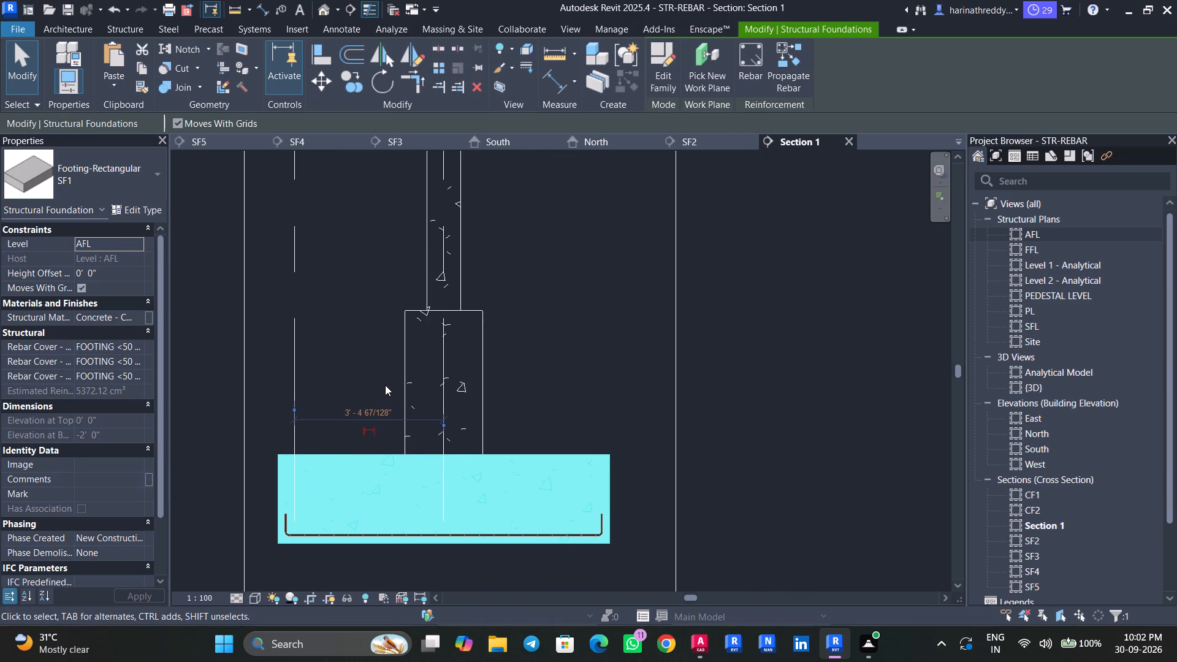
pyautogui.click(568, 365)
pyautogui.scroll(3, 506, 368)
pyautogui.click(466, 367)
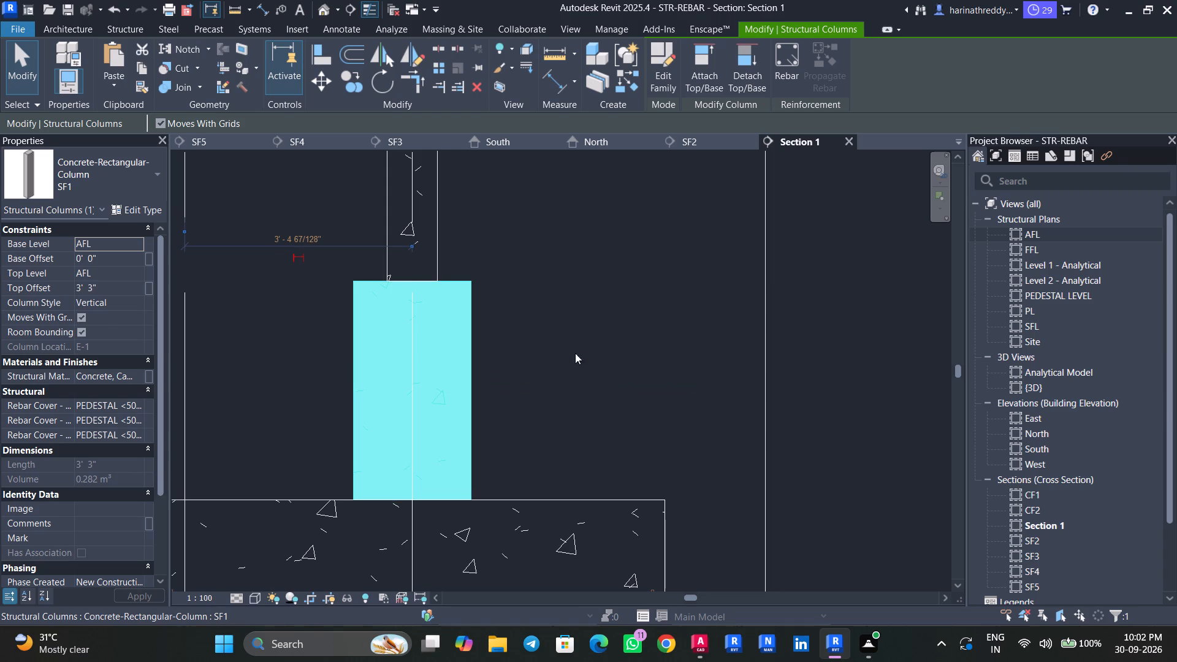
pyautogui.moveTo(575, 353); pyautogui.dragTo(597, 341, button='middle')
pyautogui.scroll(1, 597, 341)
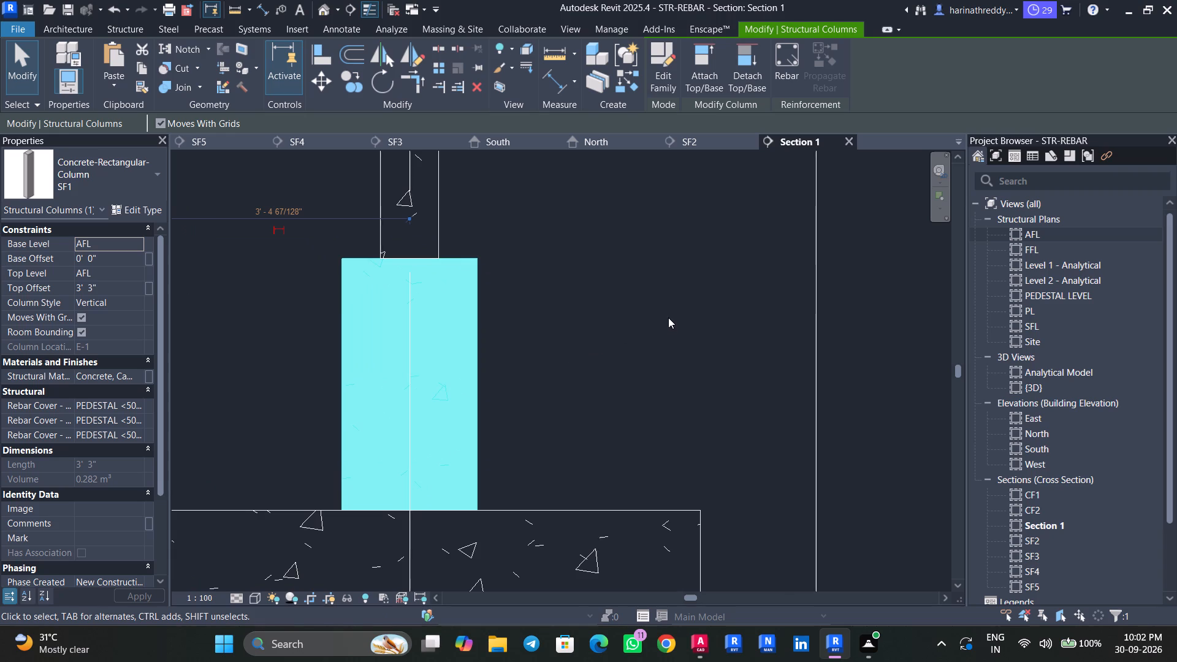
pyautogui.moveTo(649, 270); pyautogui.dragTo(687, 256, button='middle')
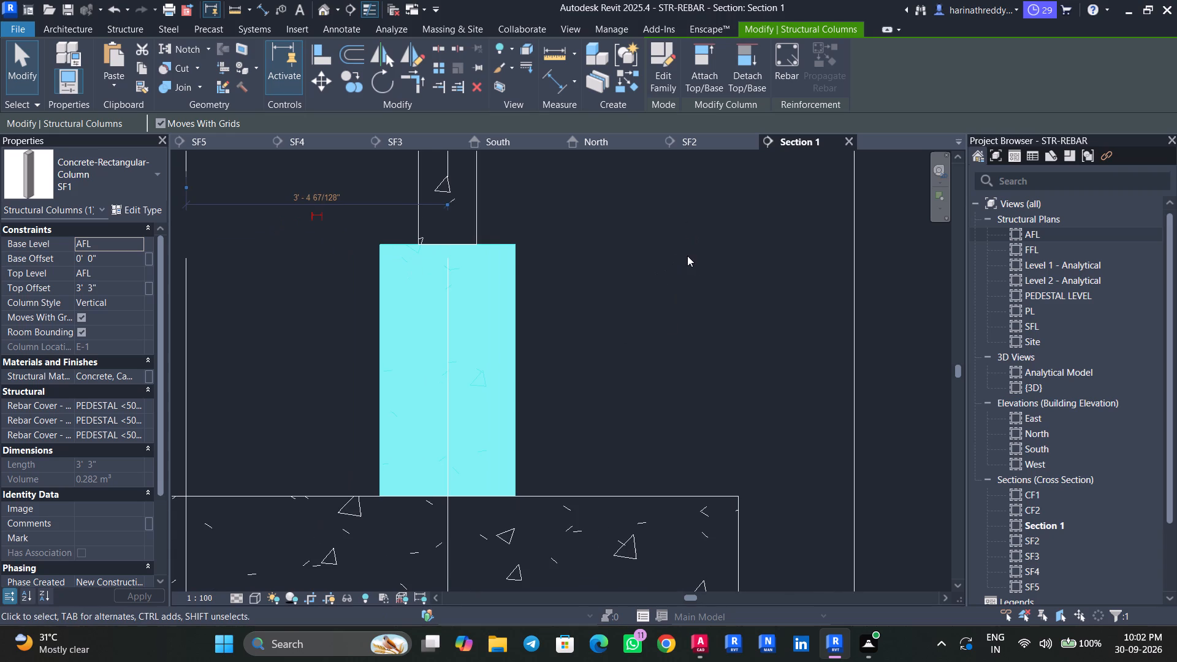
pyautogui.click(787, 80)
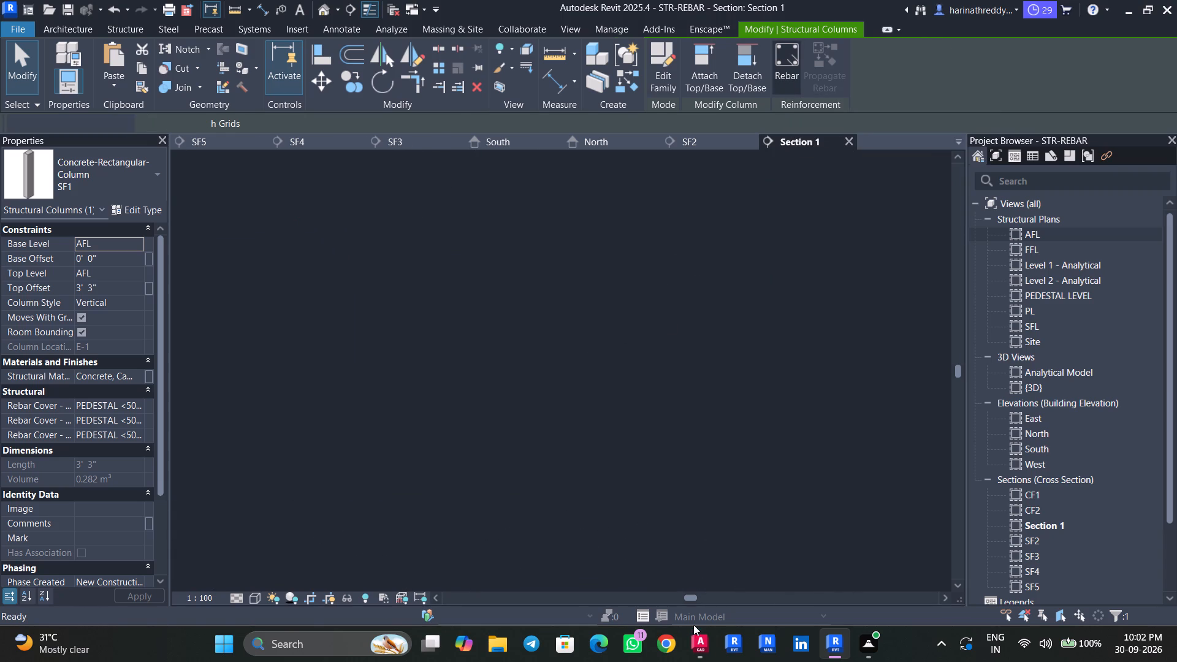
# Switch to the AutoCAD floor details and check the SF1 pedestal reinforcement in the isolated footing schedule.
pyautogui.click(697, 637)
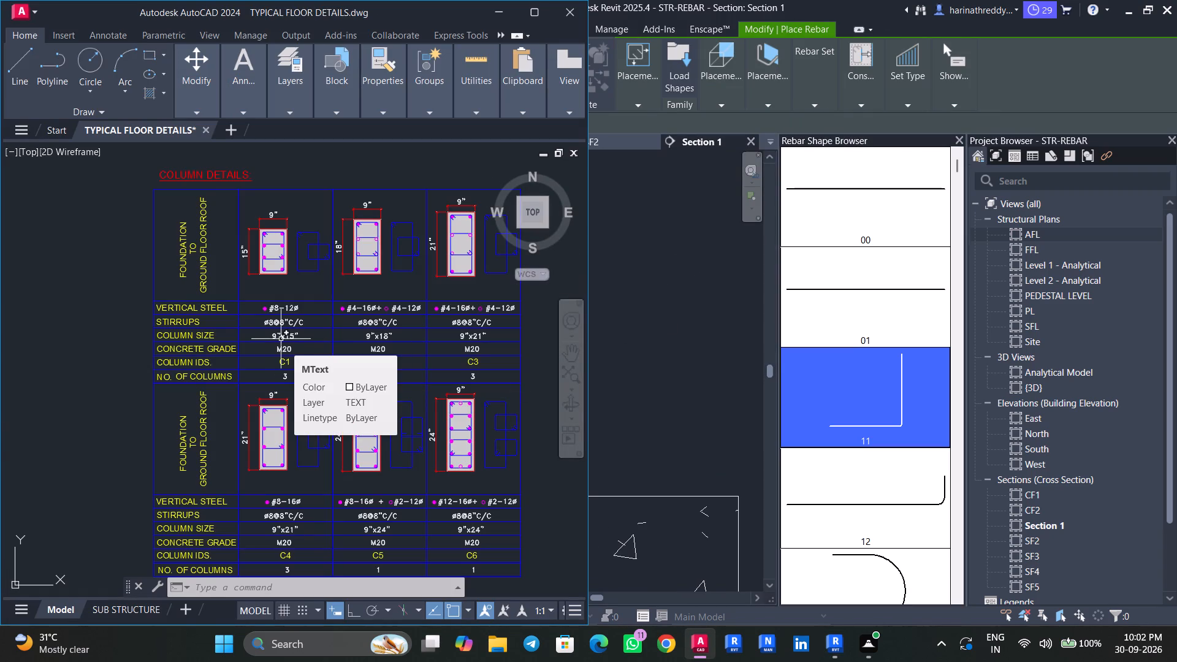
pyautogui.scroll(-2, 281, 339)
pyautogui.moveTo(256, 378); pyautogui.dragTo(403, 354, button='middle')
pyautogui.moveTo(243, 367); pyautogui.dragTo(440, 360, button='middle')
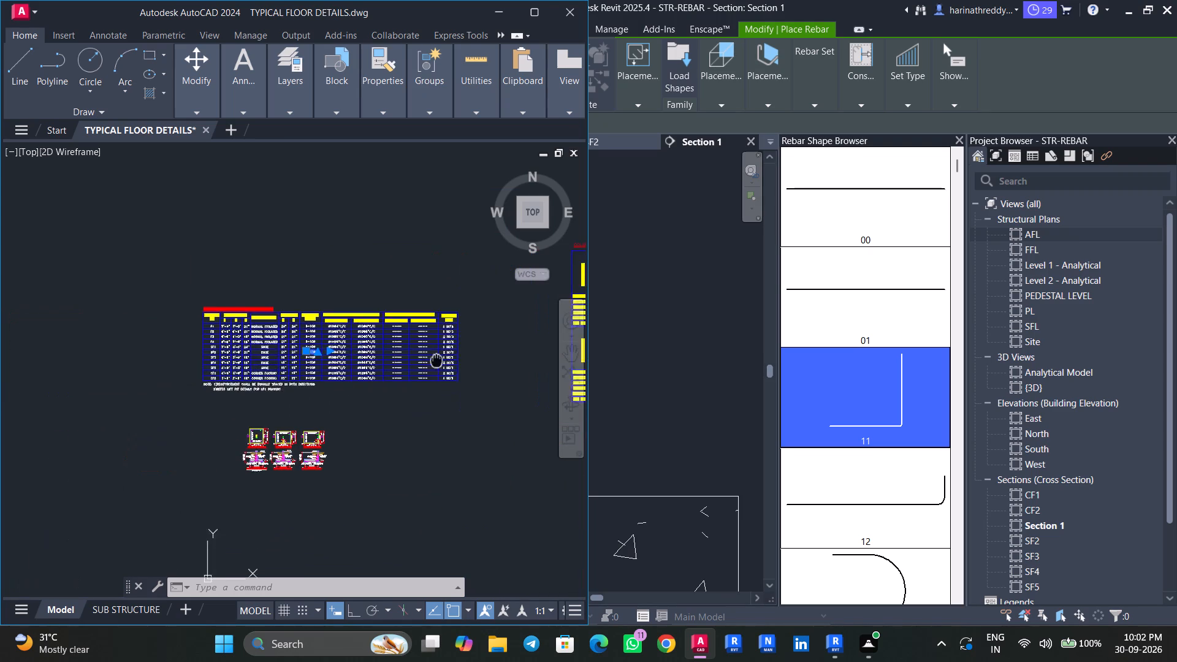
pyautogui.moveTo(440, 360); pyautogui.dragTo(442, 360, button='middle')
pyautogui.scroll(4, 348, 370)
pyautogui.moveTo(309, 367); pyautogui.dragTo(441, 395, button='middle')
pyautogui.scroll(-1, 443, 391)
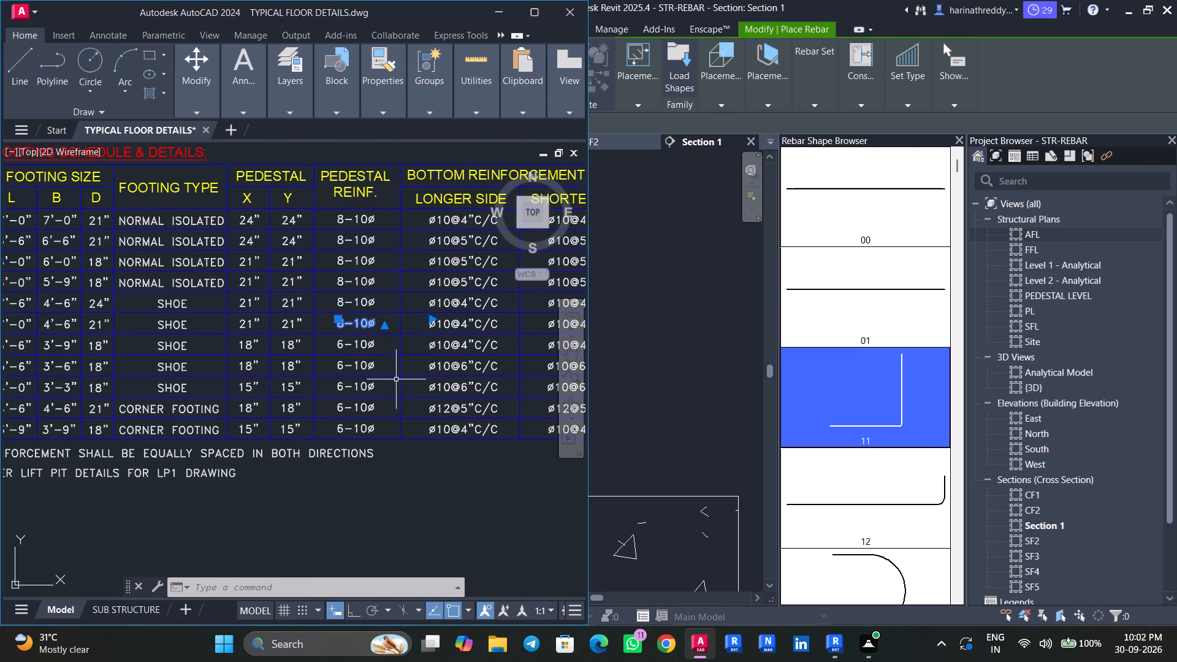
pyautogui.click(352, 304)
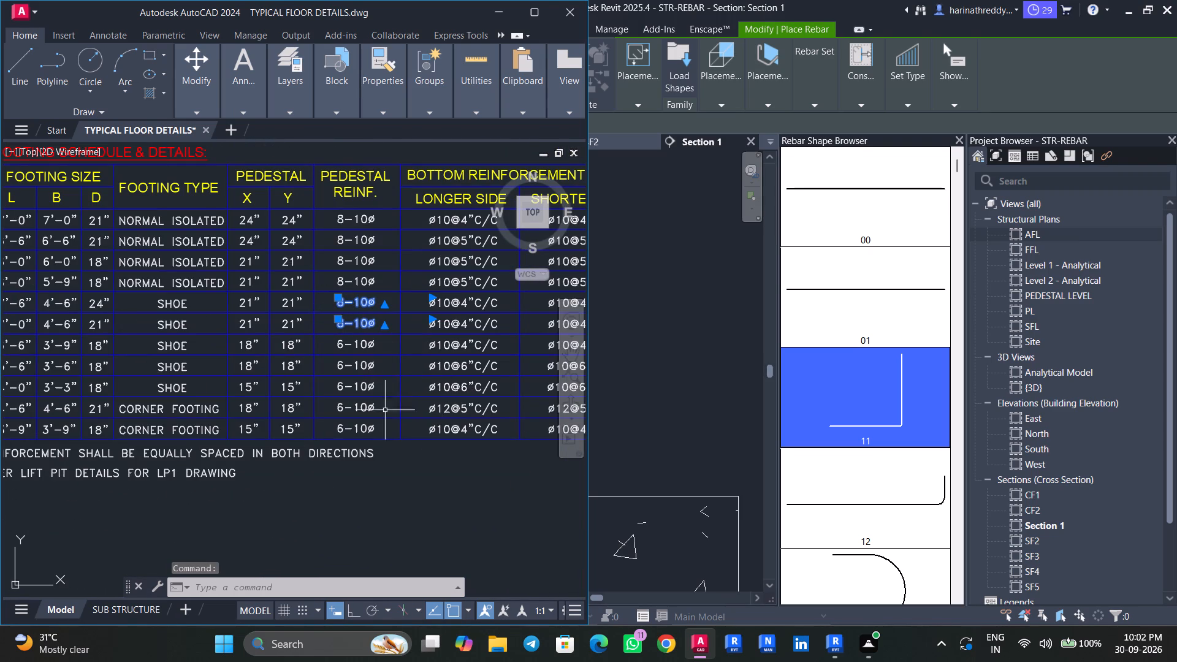
pyautogui.scroll(-1, 397, 433)
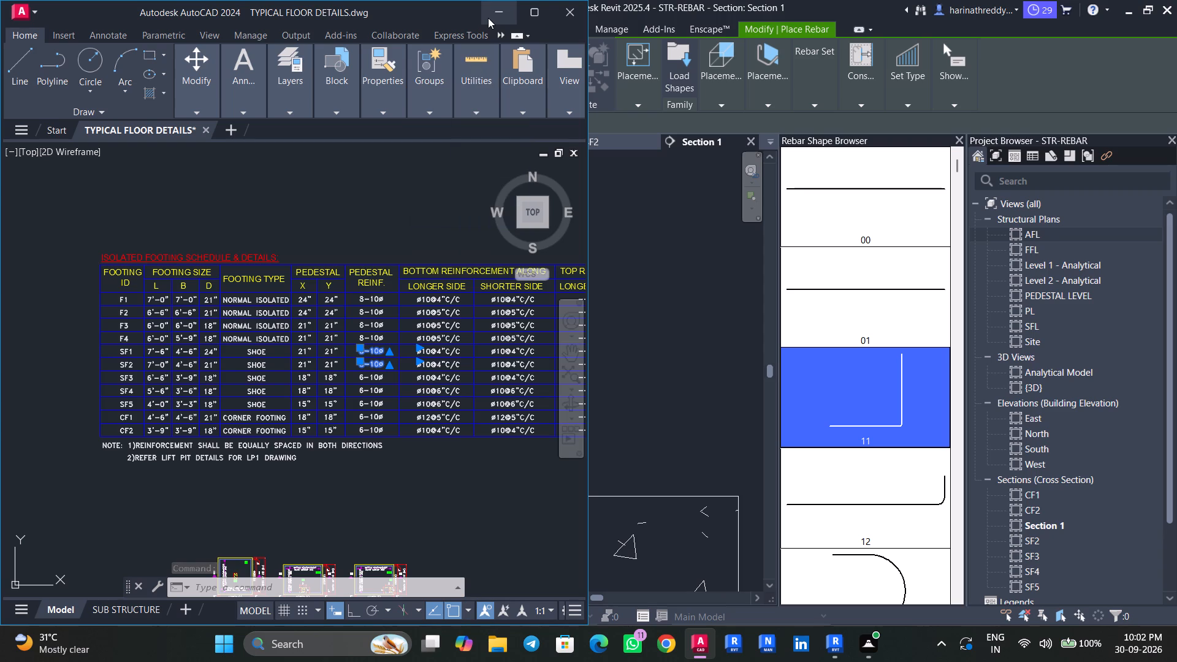
pyautogui.scroll(5, 382, 351)
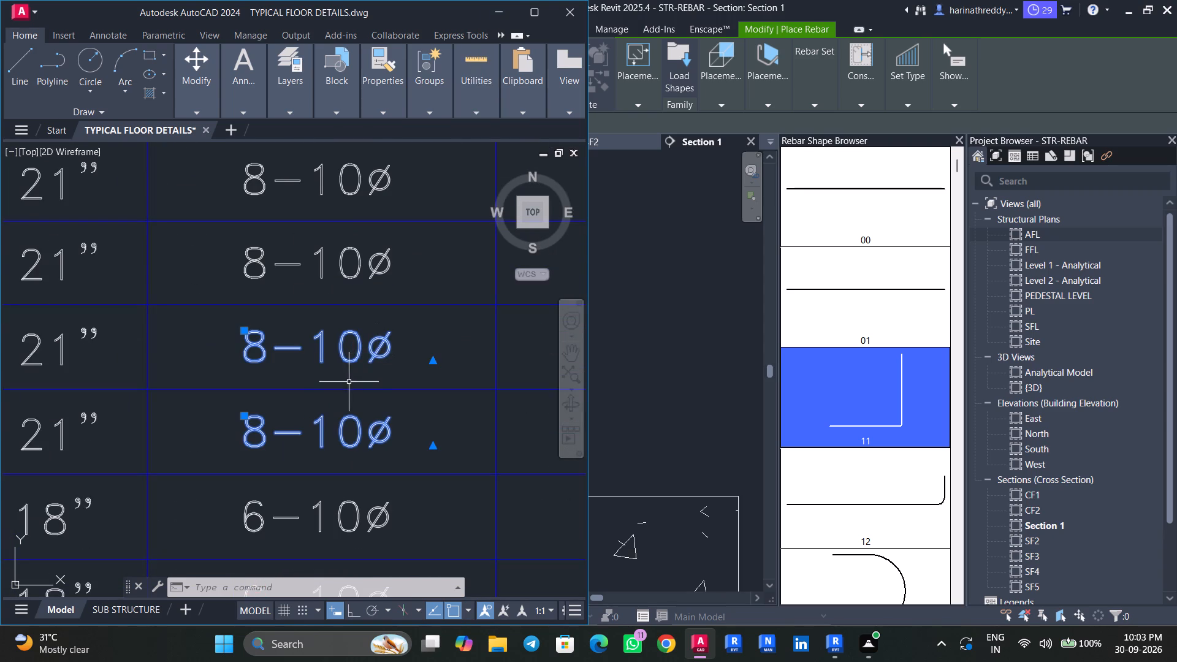
pyautogui.keyDown('shift'); pyautogui.click(345, 433); pyautogui.keyUp('shift')
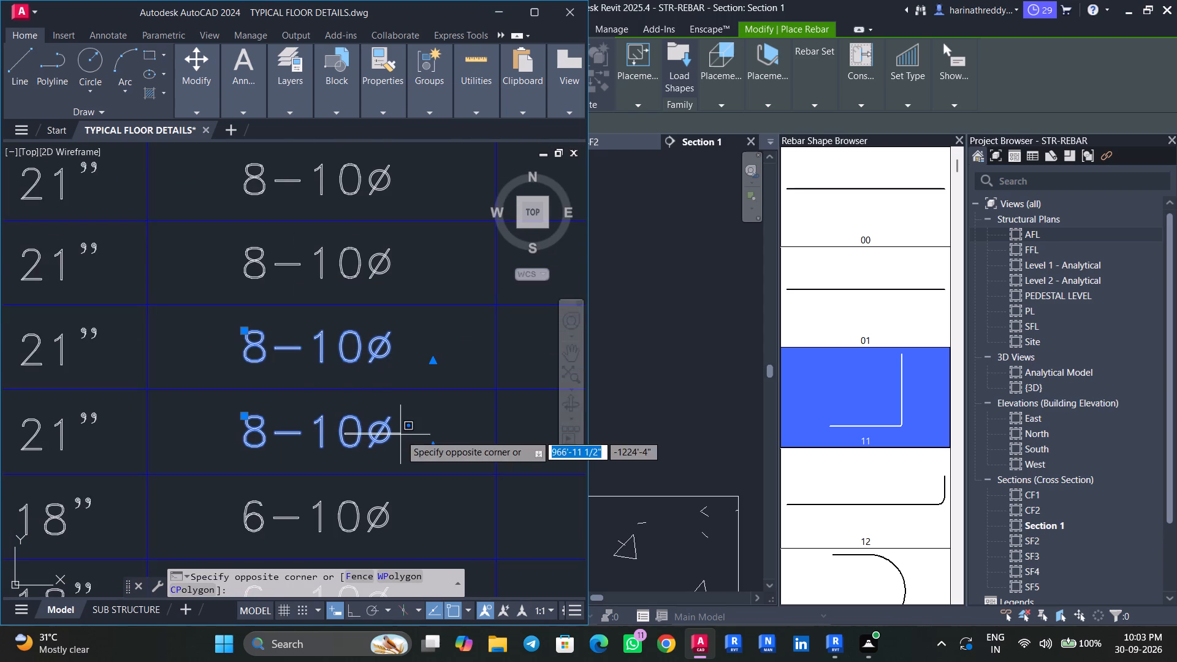
pyautogui.click(400, 435)
pyautogui.keyDown('shift'); pyautogui.moveTo(430, 439); pyautogui.dragTo(354, 435); pyautogui.keyUp('shift')
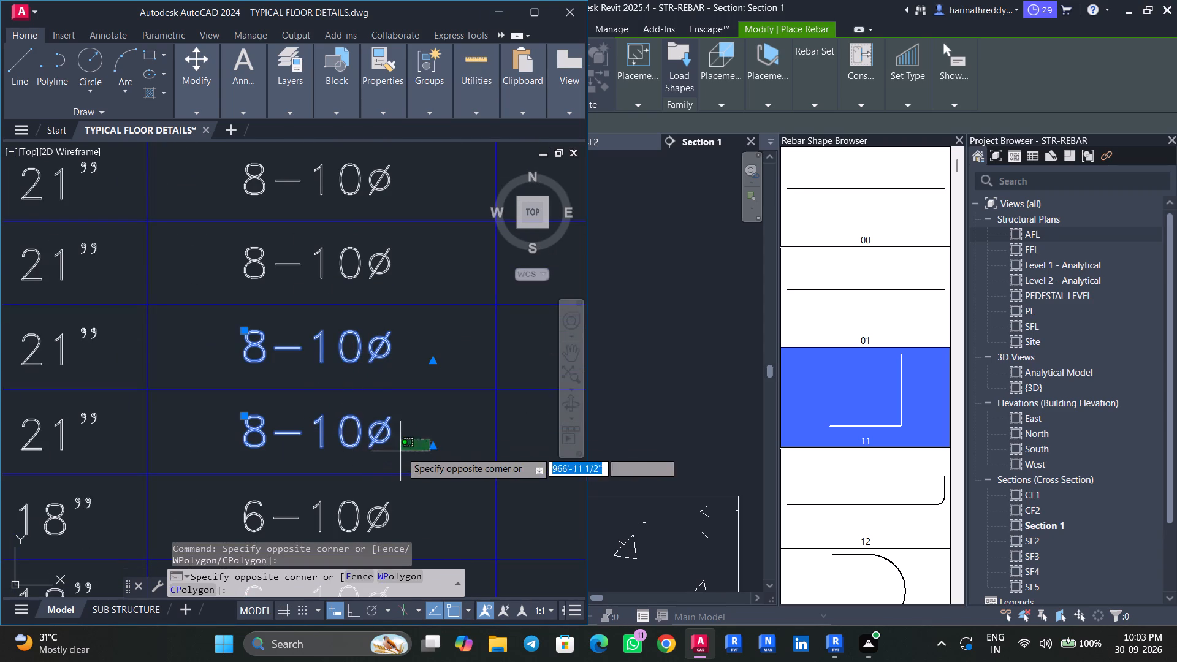
pyautogui.click(435, 449)
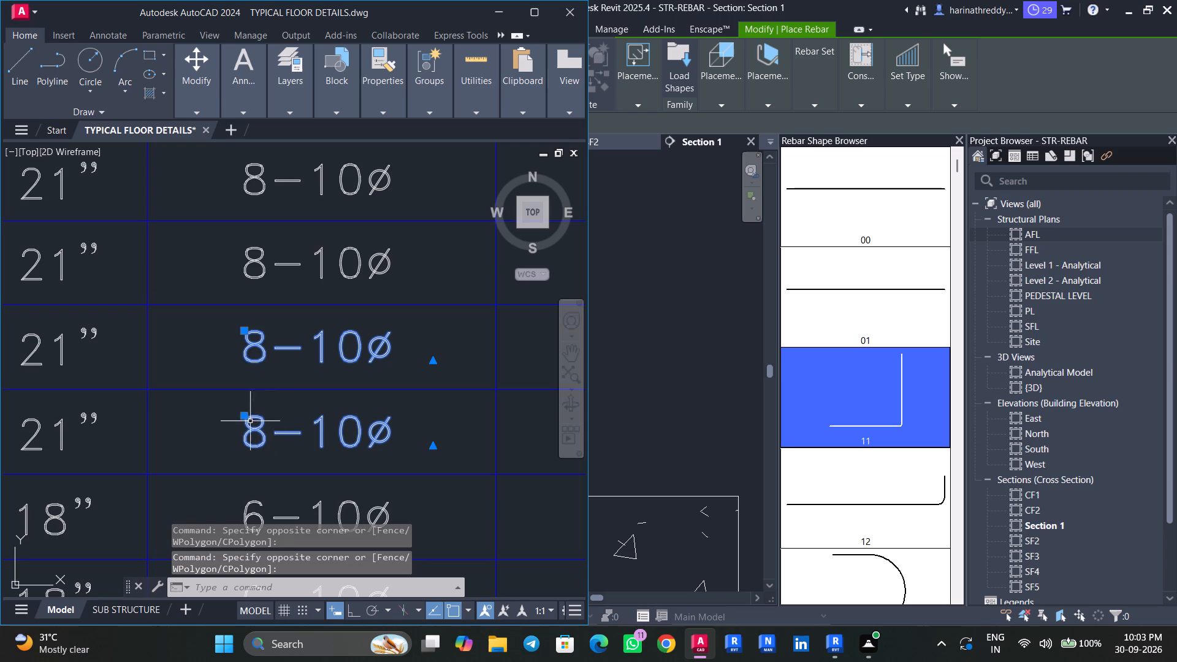
pyautogui.keyDown('shift'); pyautogui.click(249, 420); pyautogui.keyUp('shift')
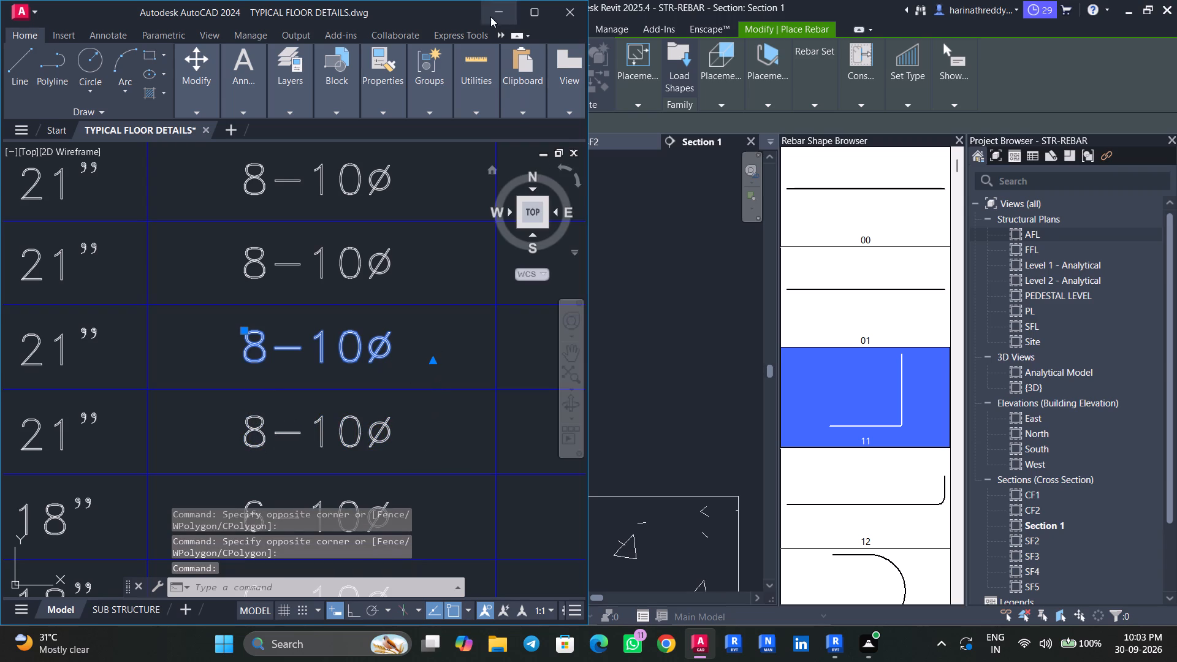
pyautogui.click(488, 13)
# Sketch a rebar hosted in the SF1 pedestal with a short top leg, a vertical leg to above the footing mesh, and a 1.5' outward bottom leg.
pyautogui.scroll(-3, 555, 331)
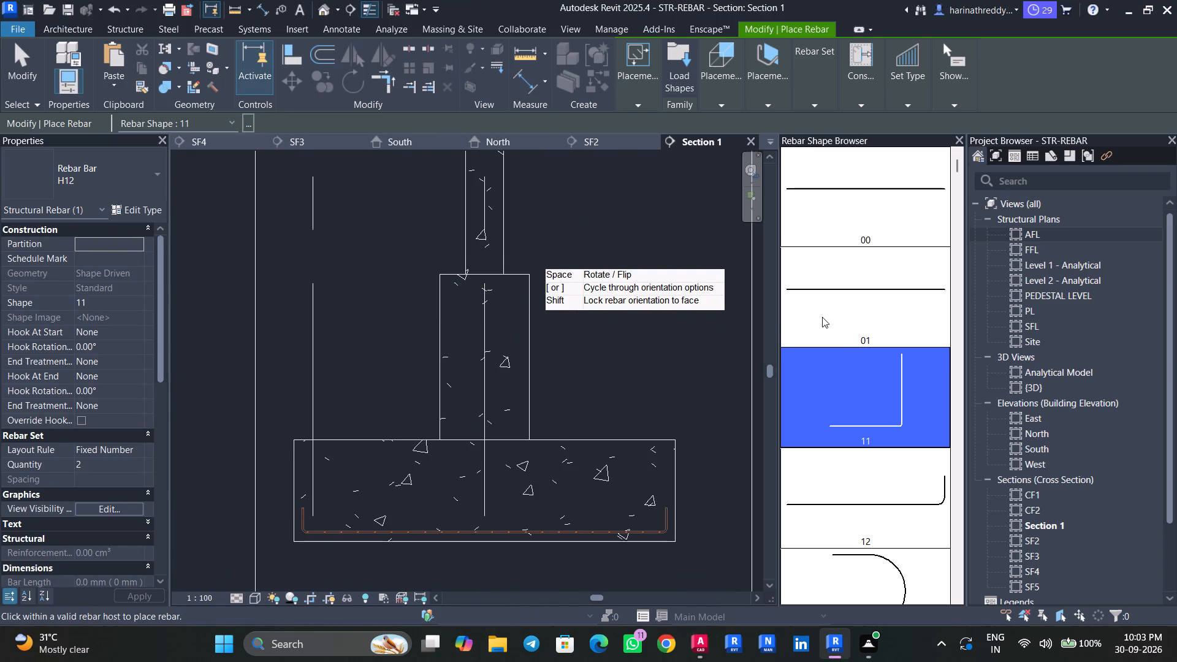
pyautogui.scroll(1, 845, 314)
pyautogui.scroll(-1, 846, 314)
pyautogui.scroll(15, 847, 314)
pyautogui.click(872, 169)
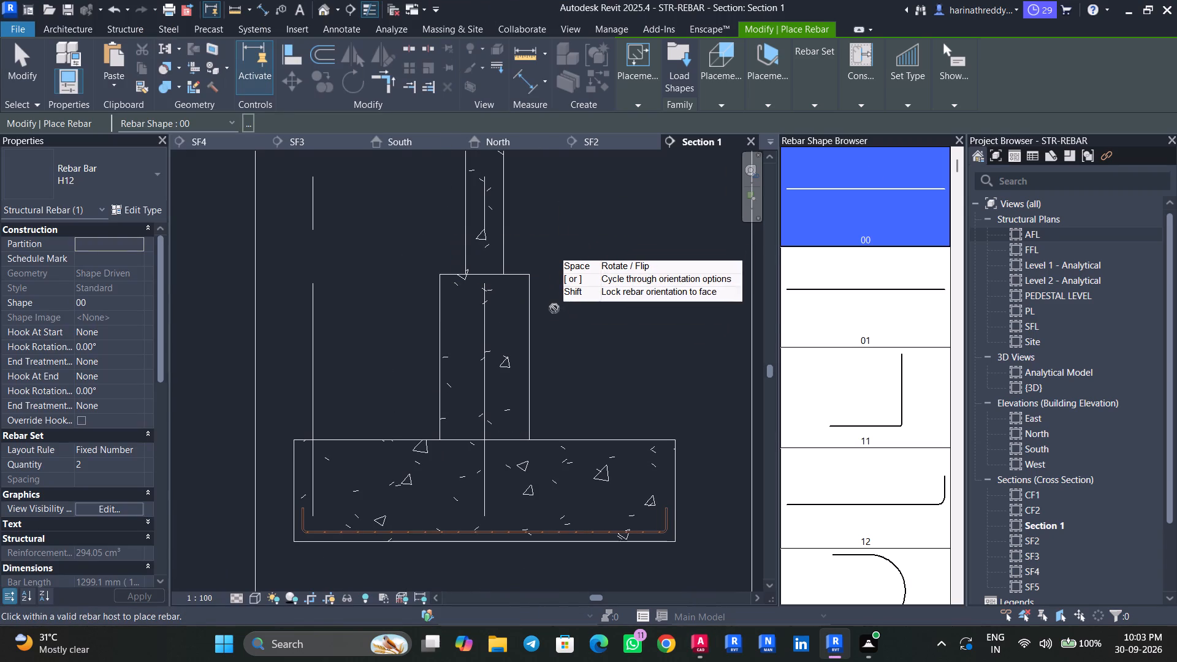
pyautogui.click(636, 105)
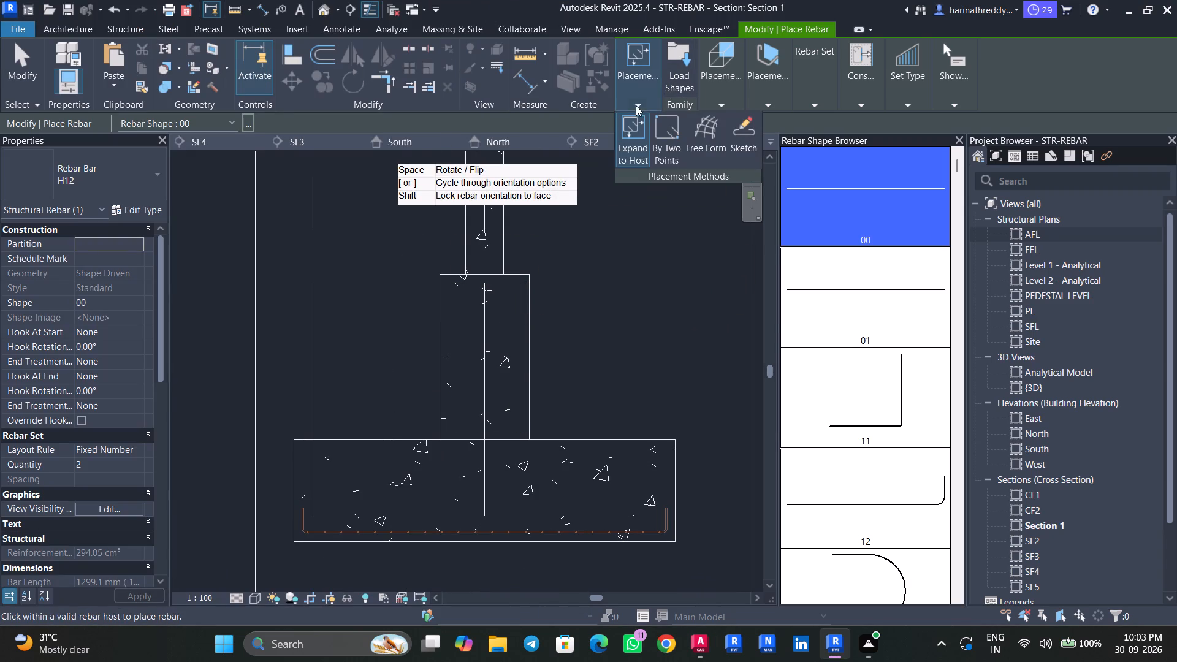
pyautogui.click(755, 145)
pyautogui.scroll(4, 506, 335)
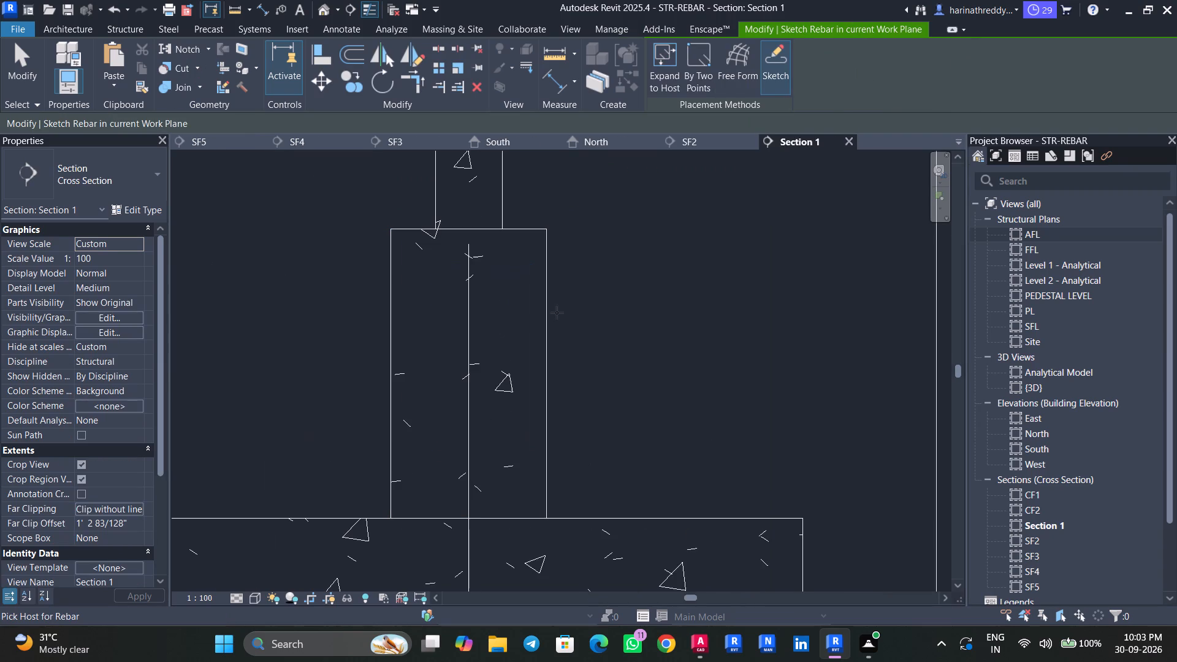
pyautogui.click(547, 317)
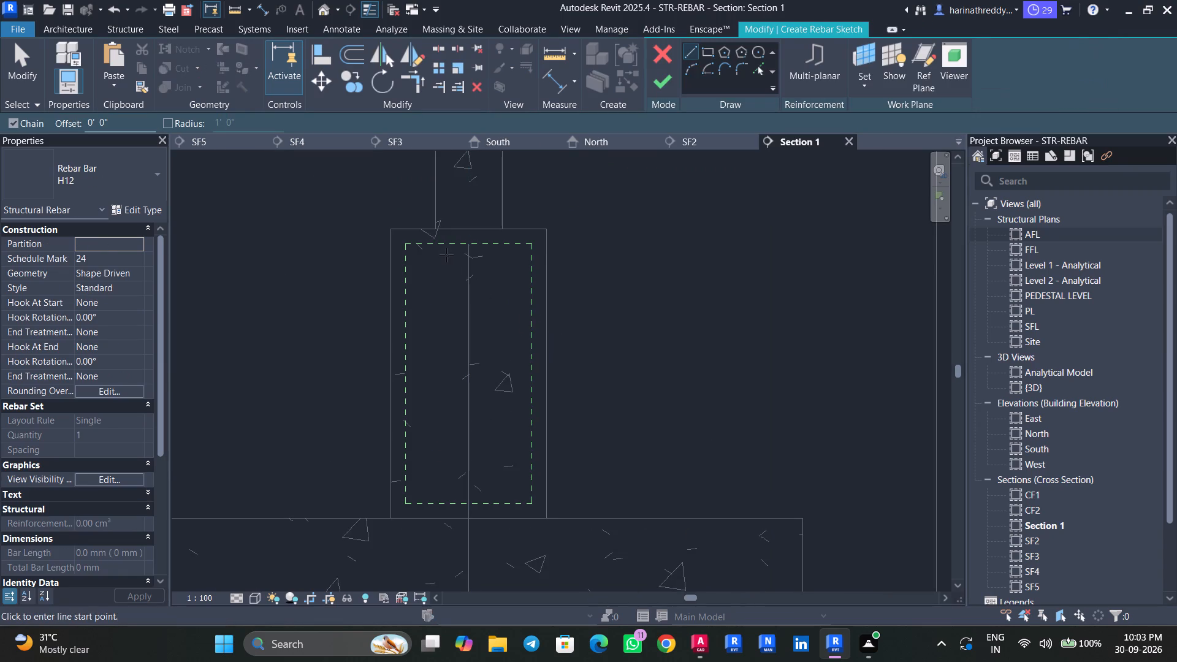
pyautogui.moveTo(446, 265); pyautogui.dragTo(484, 253, button='middle')
pyautogui.scroll(3, 541, 245)
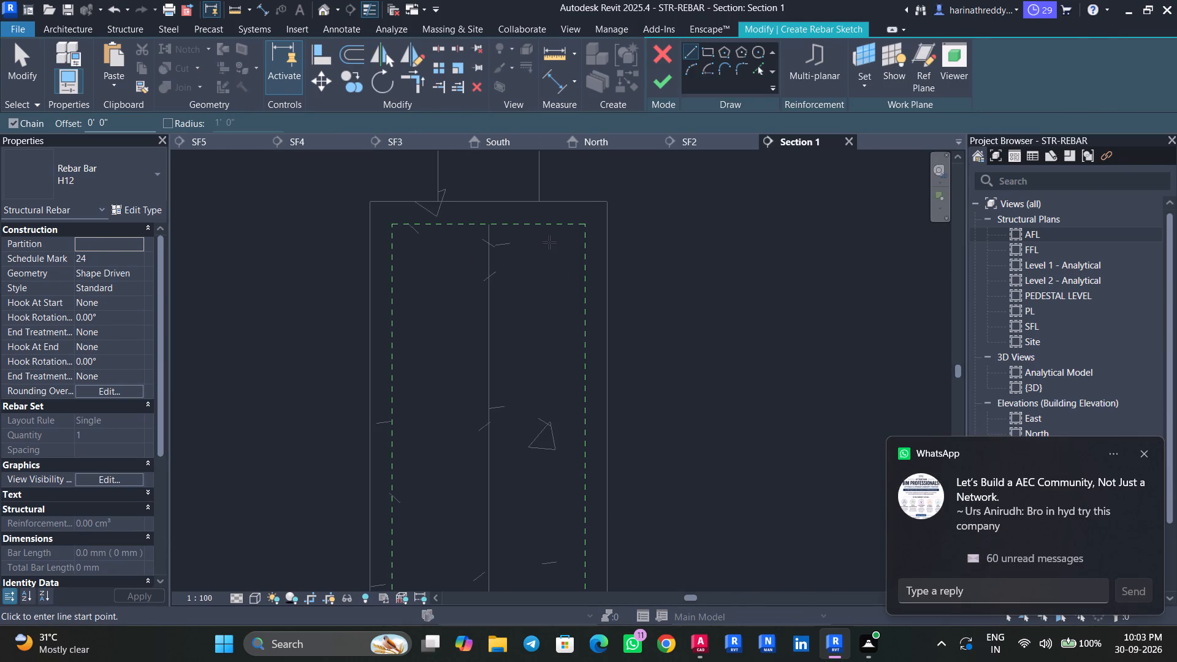
pyautogui.click(538, 237)
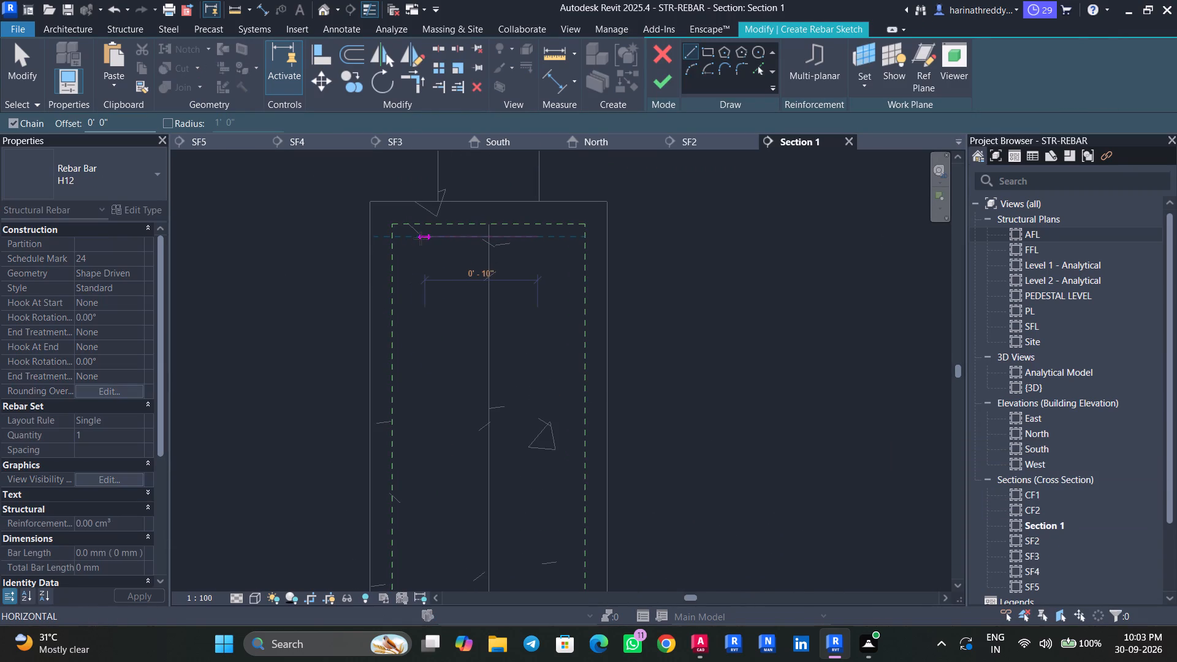
pyautogui.click(416, 238)
pyautogui.moveTo(417, 369); pyautogui.dragTo(421, 173, button='middle')
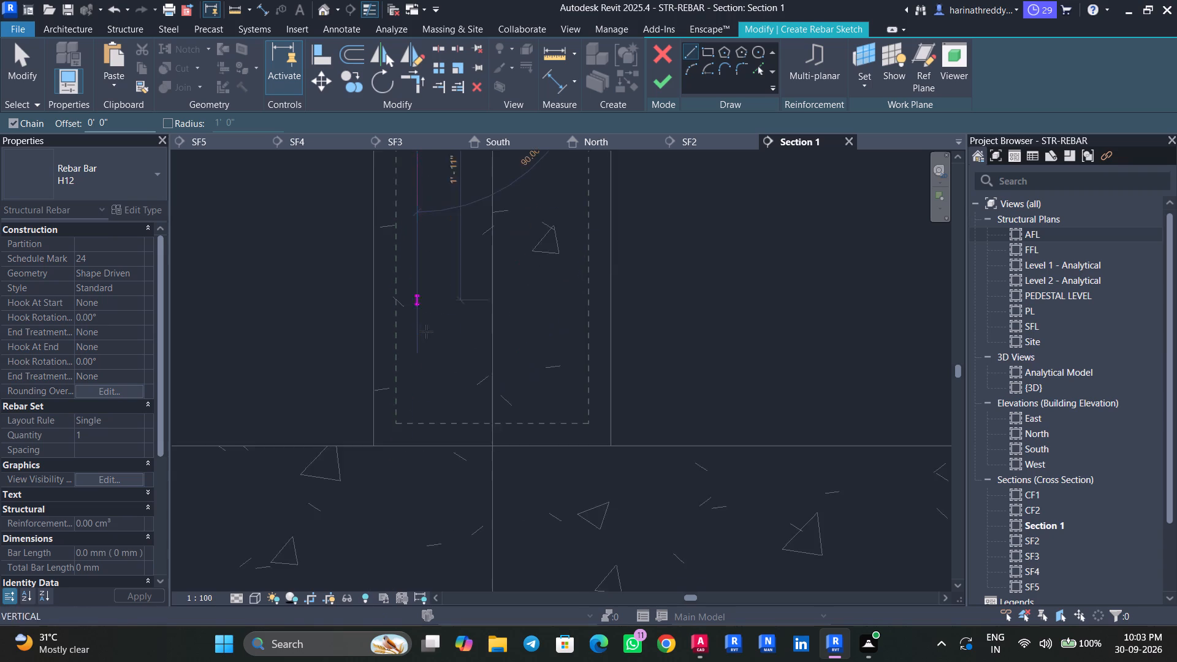
pyautogui.scroll(1, 426, 332)
pyautogui.moveTo(426, 332); pyautogui.dragTo(433, 178, button='middle')
pyautogui.moveTo(428, 337); pyautogui.dragTo(457, 196, button='middle')
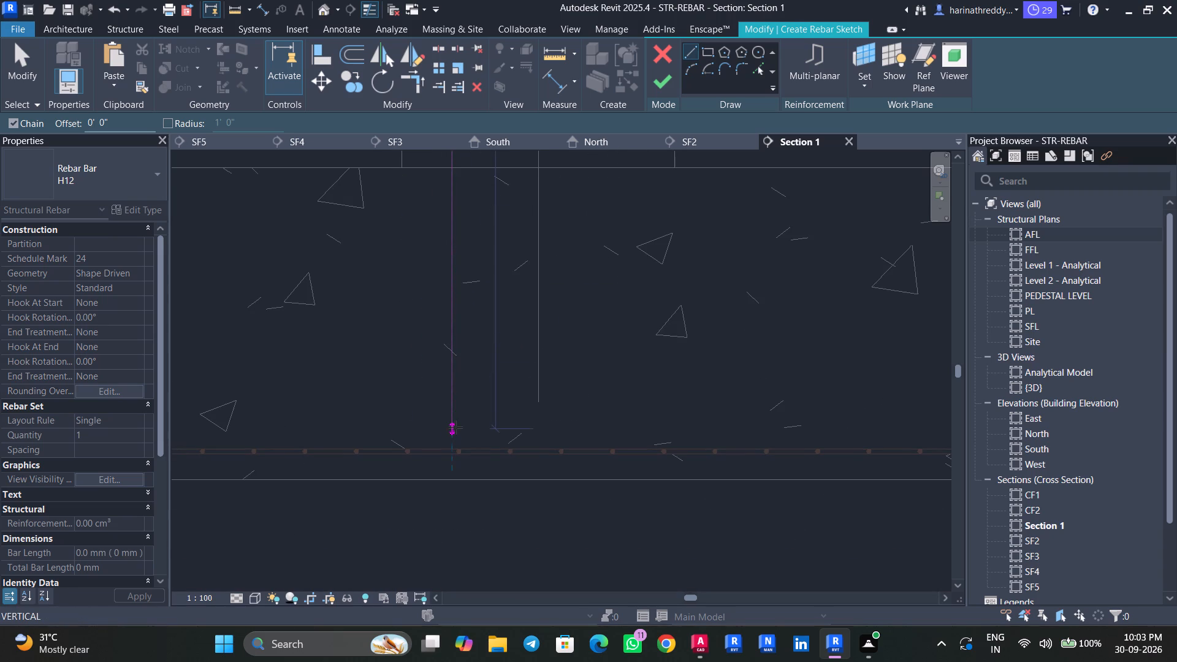
pyautogui.click(452, 409)
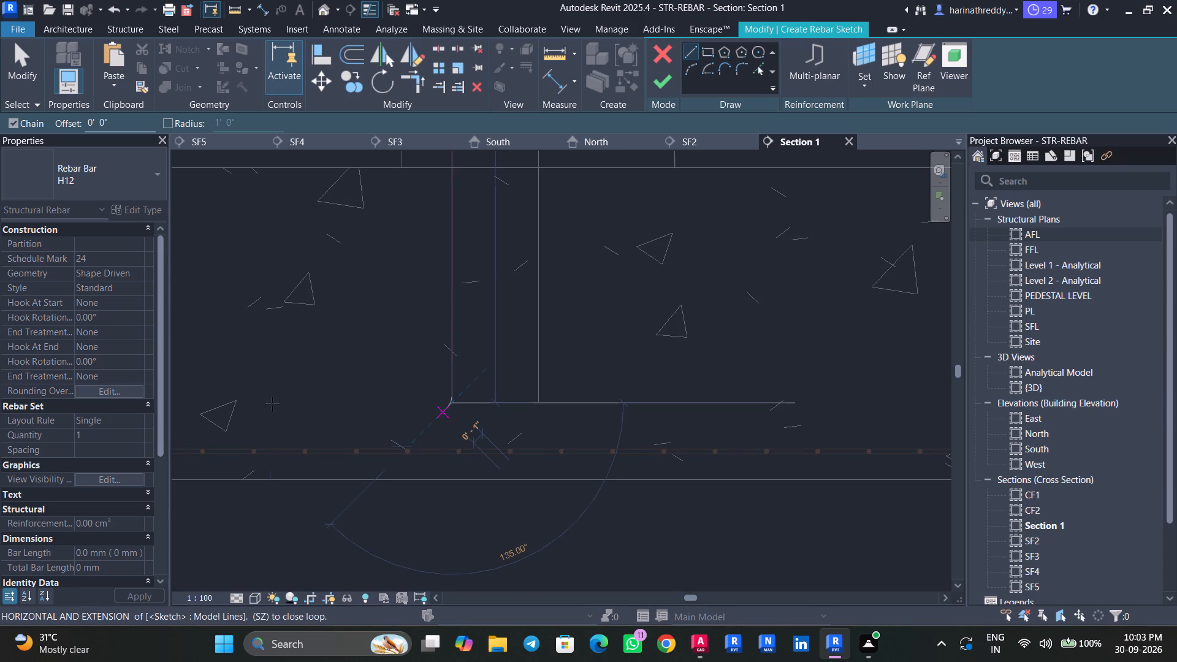
pyautogui.moveTo(265, 403); pyautogui.dragTo(414, 406, button='middle')
pyautogui.write('1.5')
pyautogui.press("'")
pyautogui.press('Return')
pyautogui.press('Escape')
pyautogui.press('Escape')
pyautogui.press('Escape')
pyautogui.scroll(-2, 509, 328)
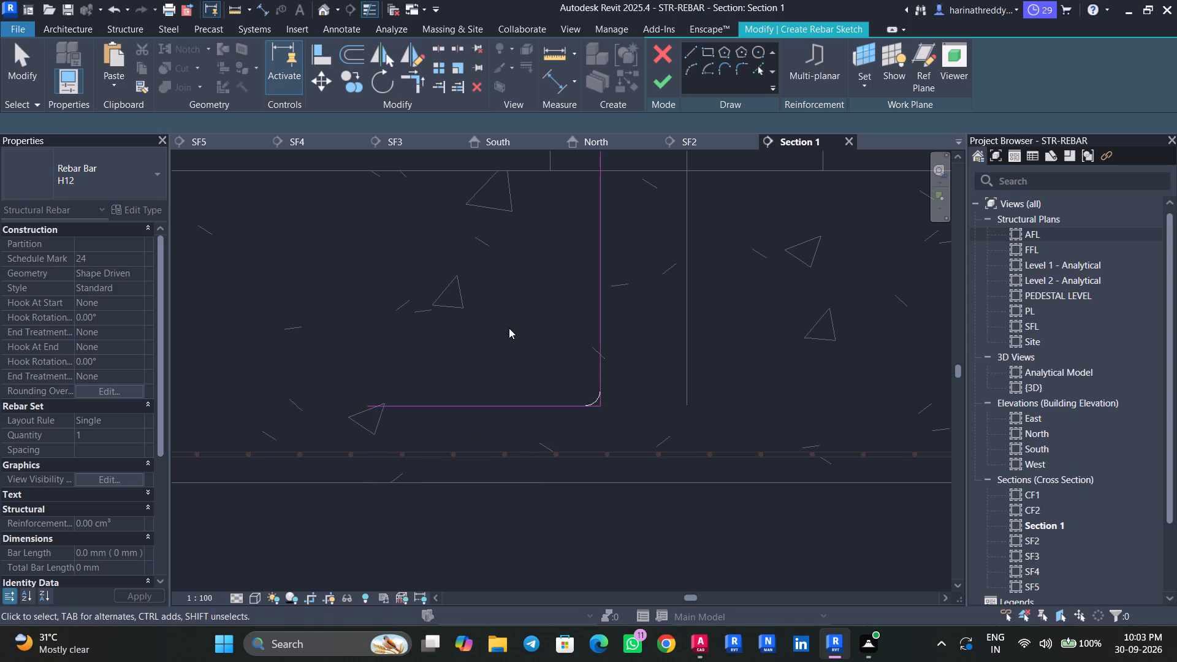
pyautogui.scroll(-3, 509, 328)
pyautogui.moveTo(507, 318); pyautogui.dragTo(424, 424, button='middle')
pyautogui.scroll(-2, 429, 394)
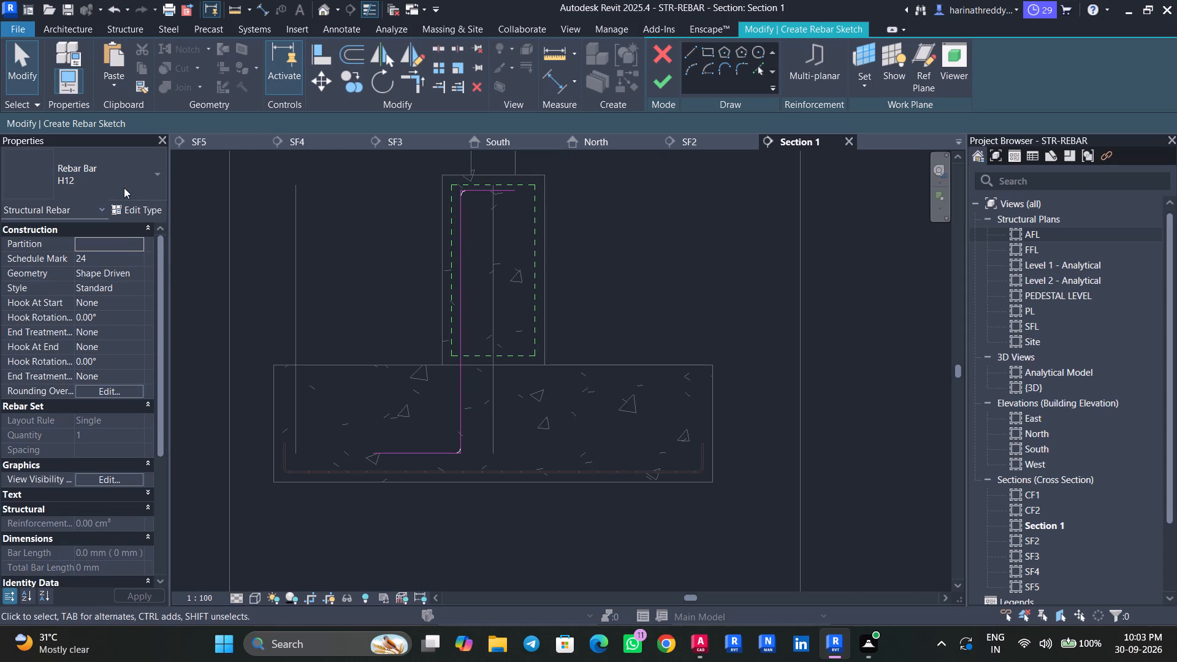
# Set the sketched pedestal bar to type H10, checking against the AutoCAD footing schedule, and finish the sketch.
pyautogui.click(707, 647)
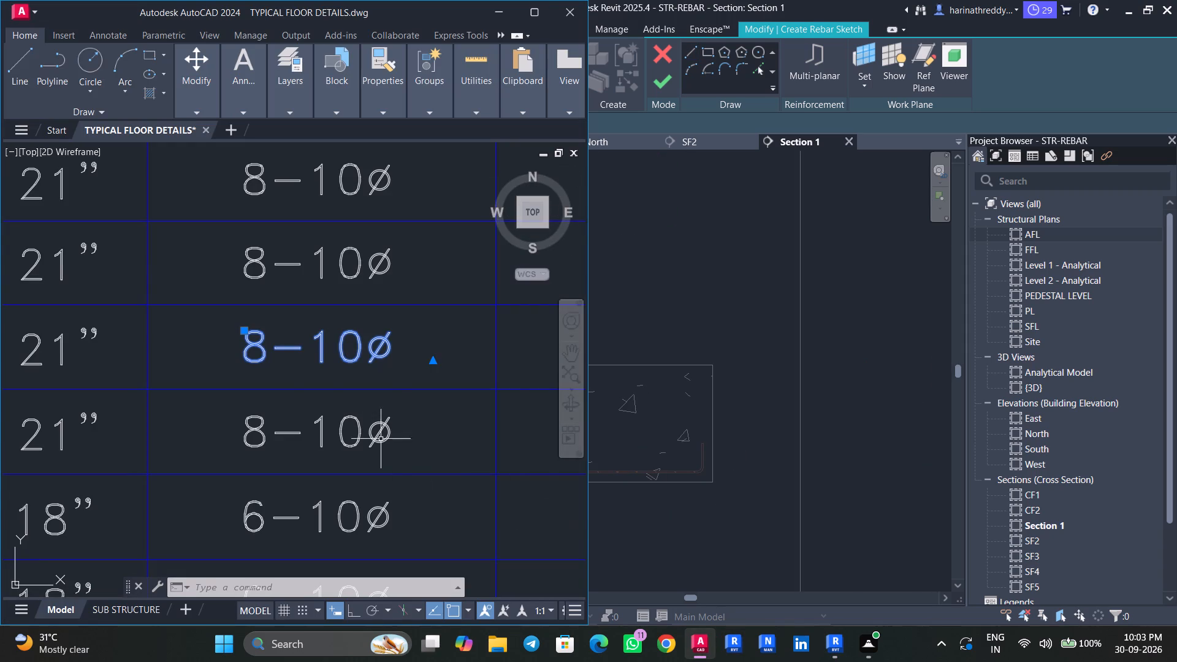
pyautogui.scroll(-3, 286, 396)
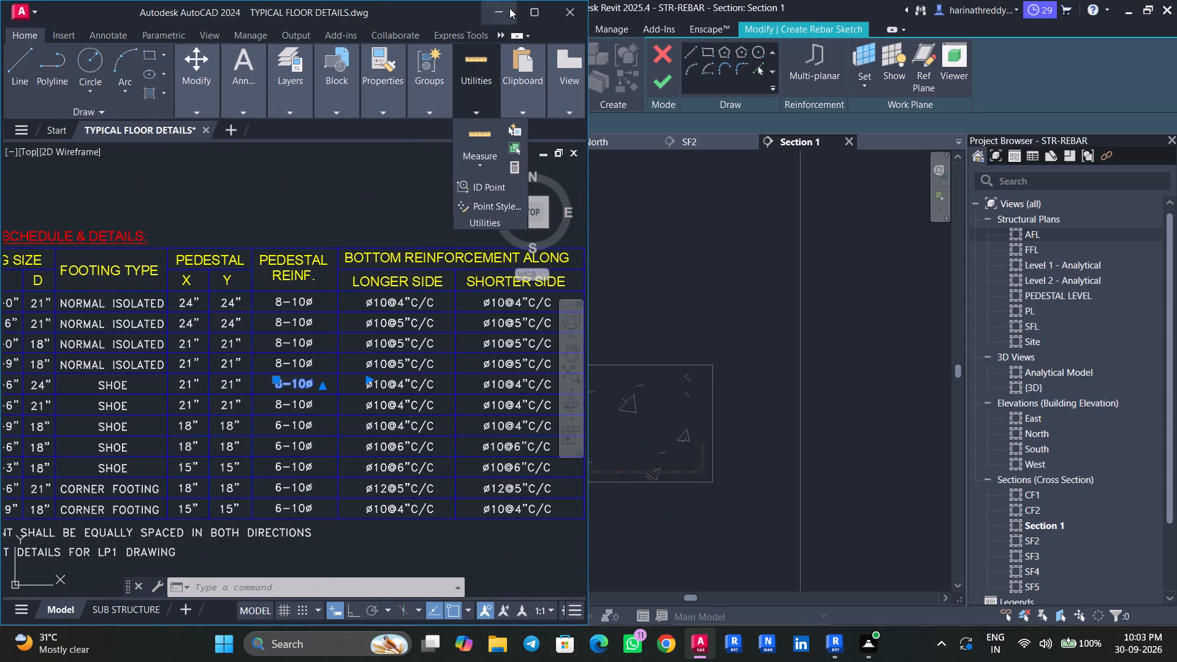
pyautogui.click(509, 8)
pyautogui.click(107, 171)
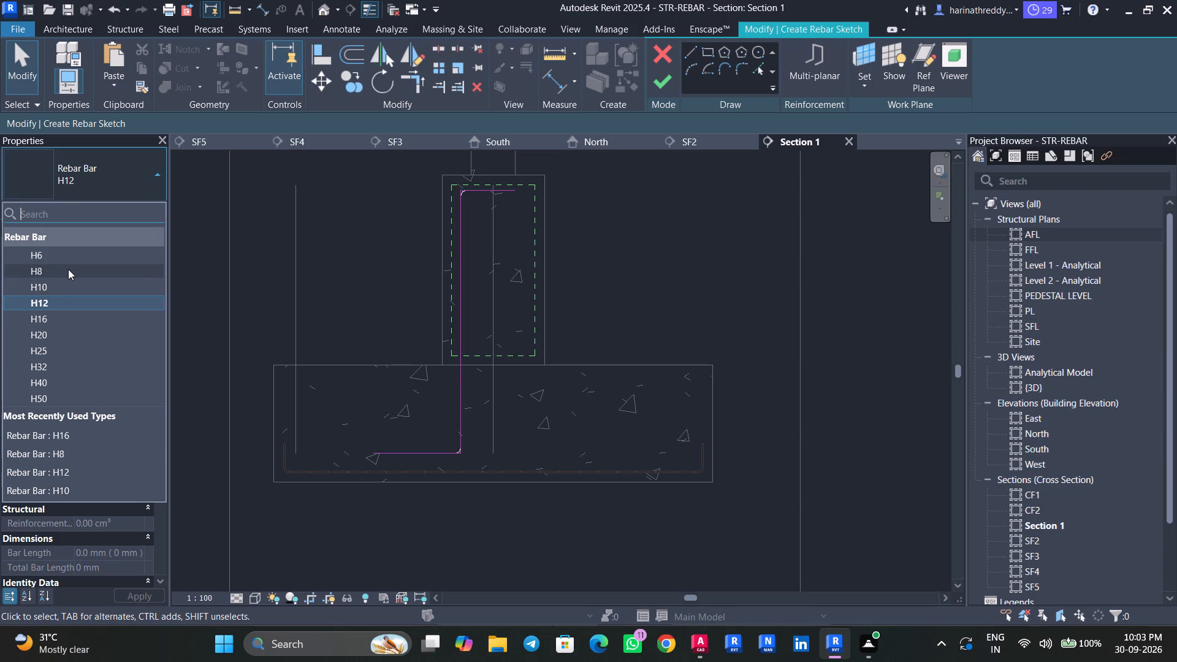
pyautogui.click(59, 286)
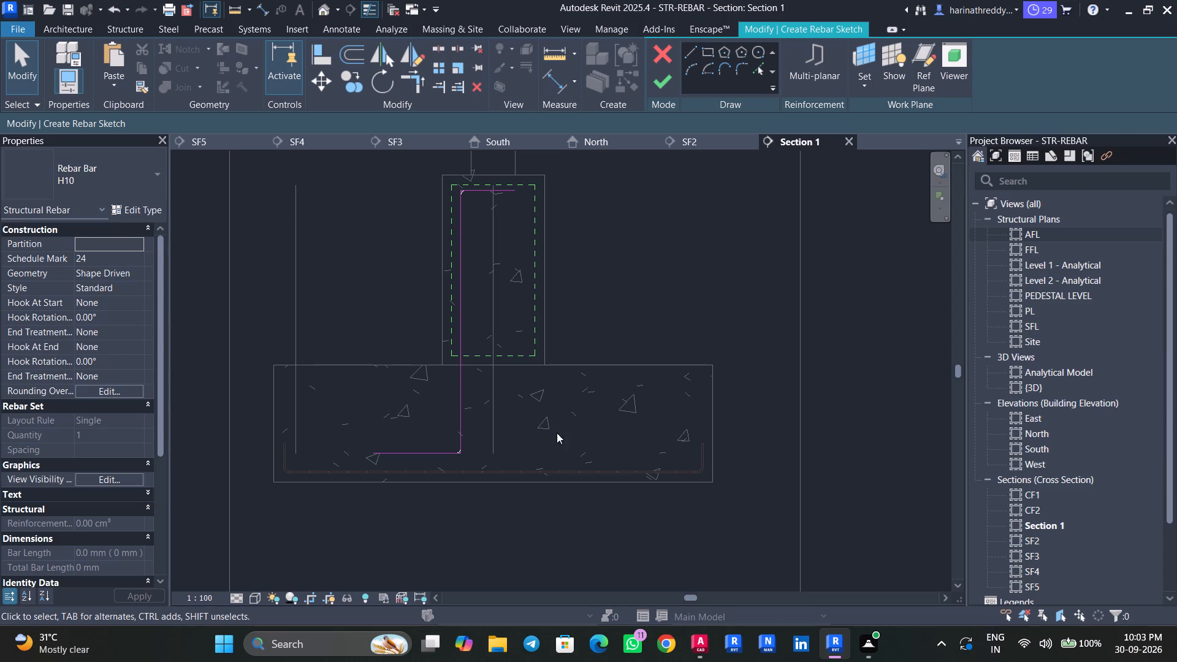
pyautogui.click(670, 77)
pyautogui.scroll(5, 496, 208)
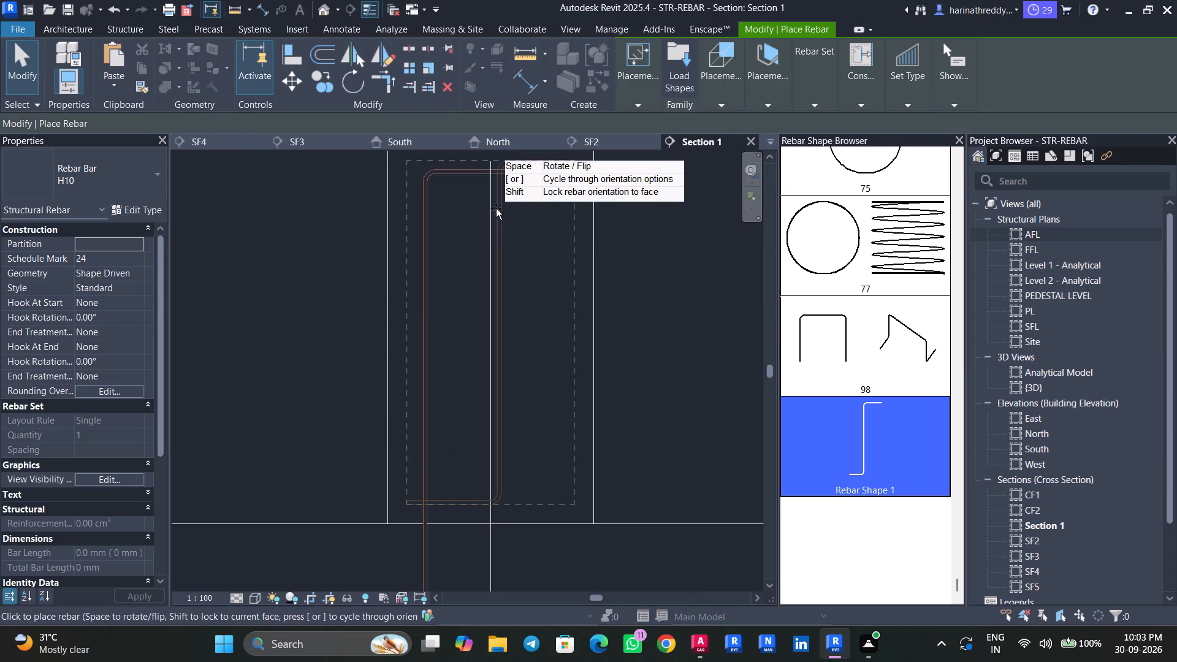
pyautogui.press('Escape')
pyautogui.press('Escape')
pyautogui.press('Escape')
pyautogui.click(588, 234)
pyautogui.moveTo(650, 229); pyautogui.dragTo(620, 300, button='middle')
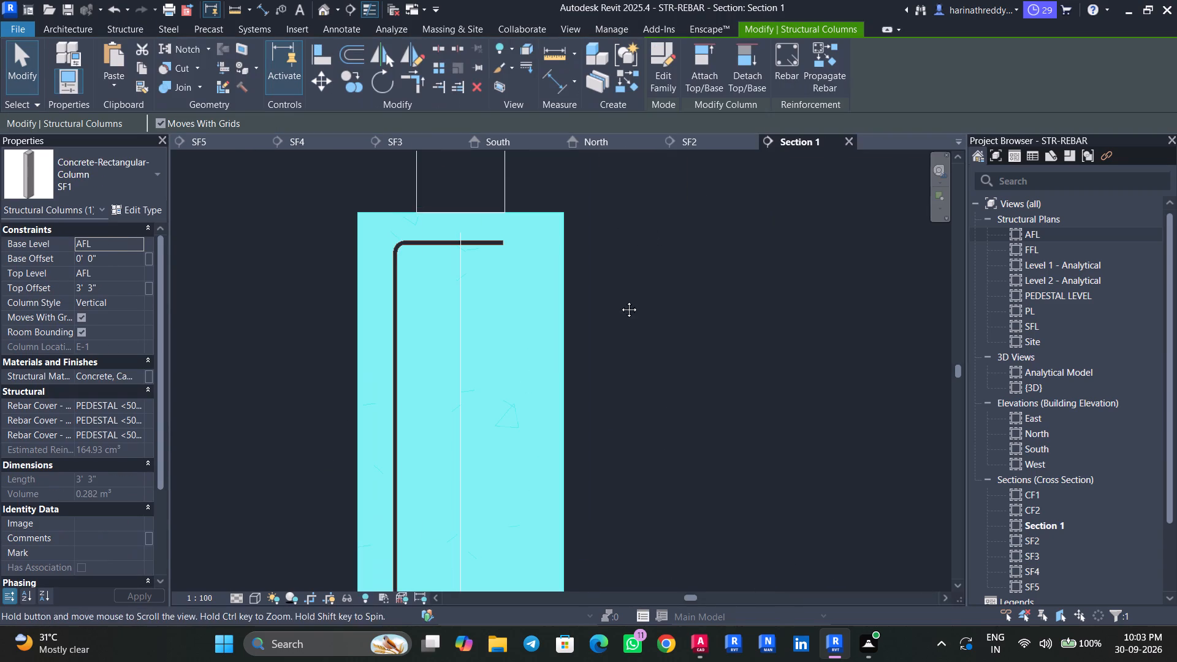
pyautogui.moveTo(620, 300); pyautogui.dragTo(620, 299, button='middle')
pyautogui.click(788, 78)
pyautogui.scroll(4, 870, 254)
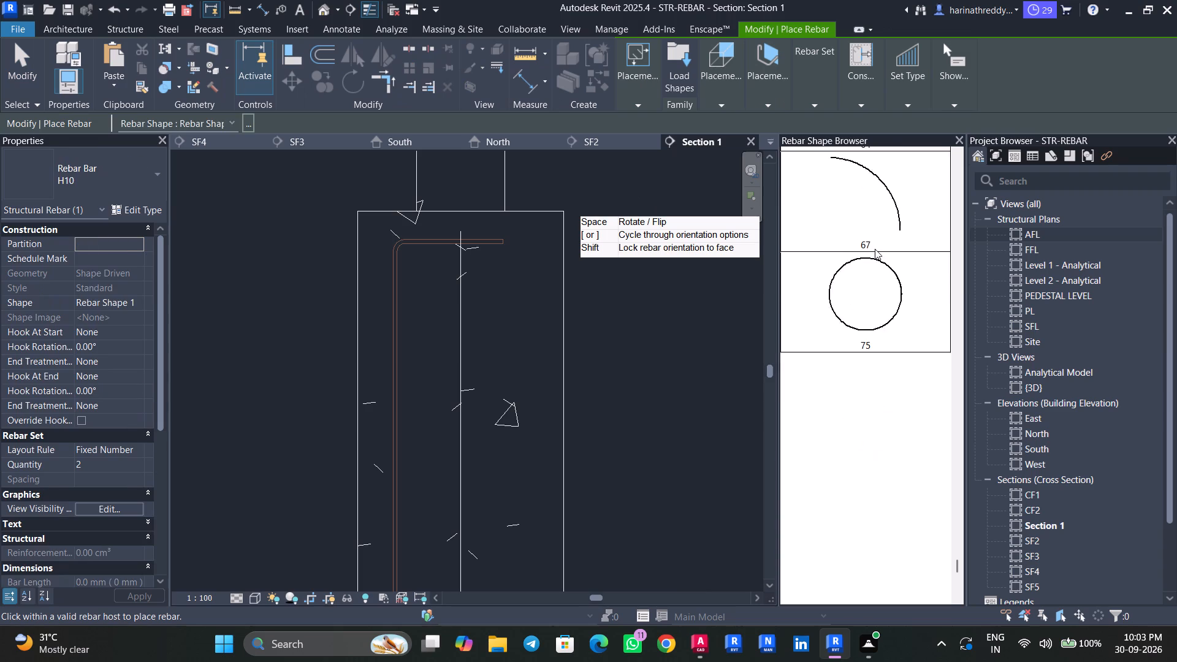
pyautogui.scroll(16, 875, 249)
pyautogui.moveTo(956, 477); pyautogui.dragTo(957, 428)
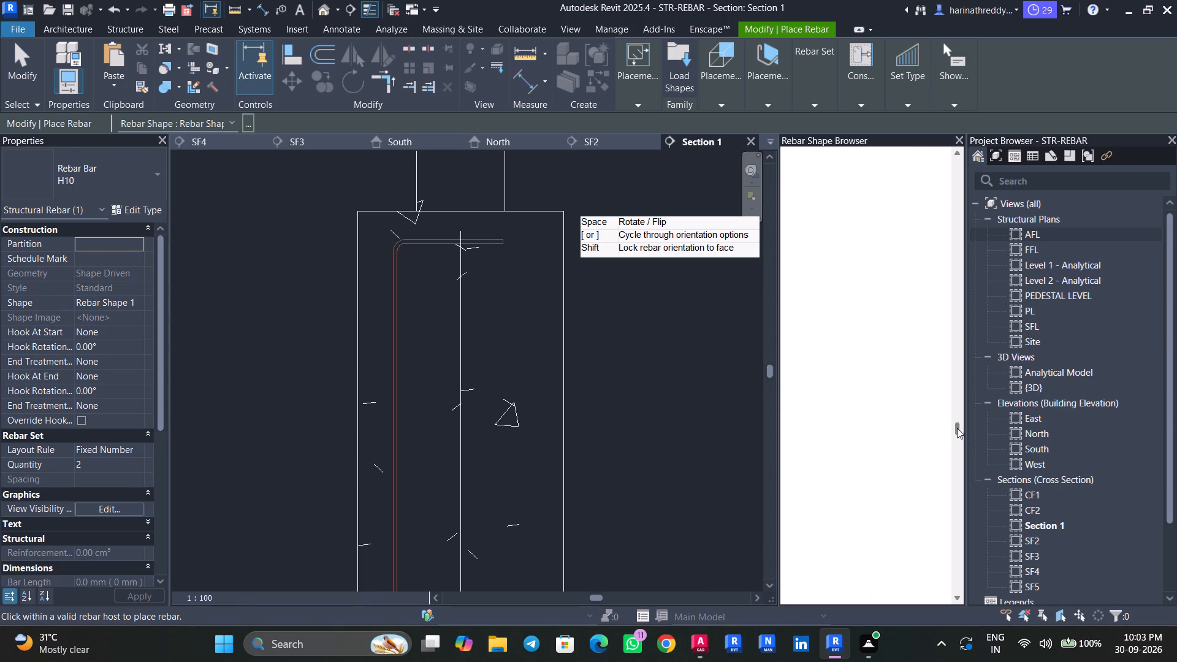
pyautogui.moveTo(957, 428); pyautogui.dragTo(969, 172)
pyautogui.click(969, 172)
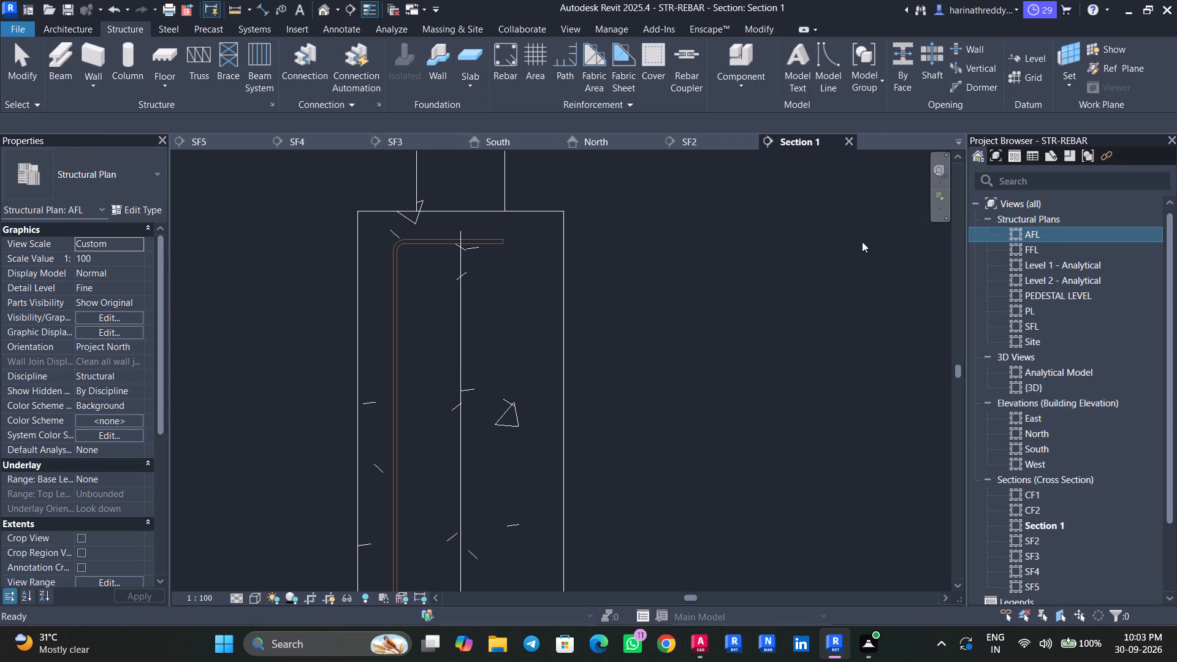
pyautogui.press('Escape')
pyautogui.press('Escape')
# Start a sketched H10 rebar hosted in the SF1 pedestal and draw its short horizontal top leg just below the first bar's top leg.
pyautogui.click(559, 299)
pyautogui.click(563, 299)
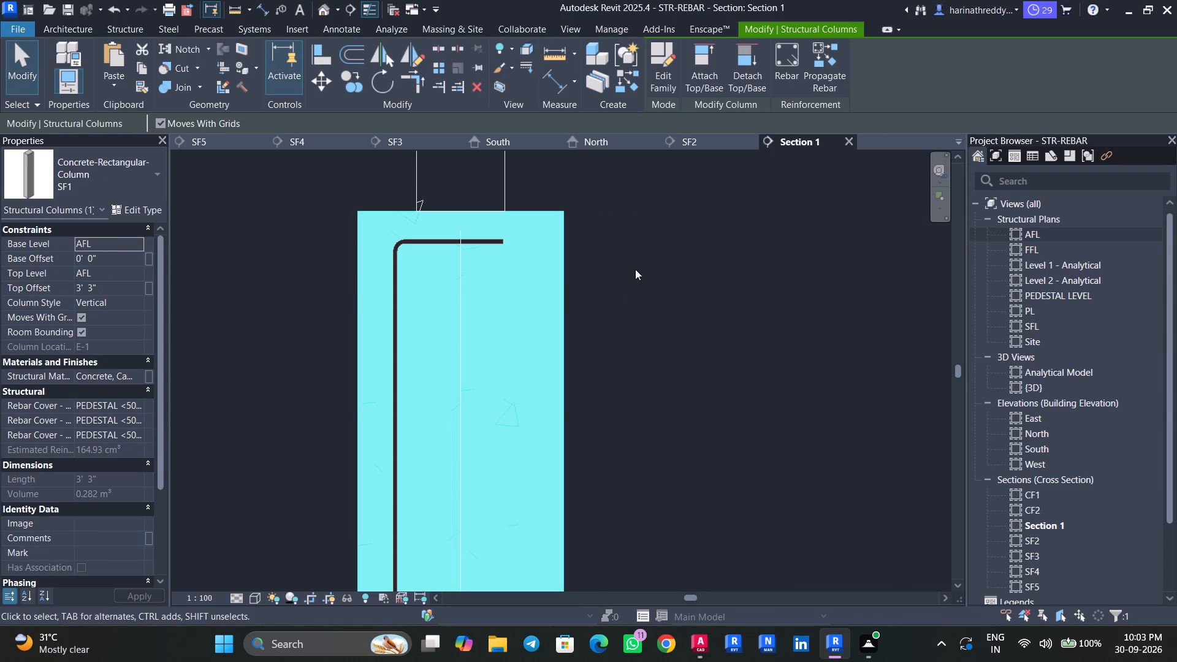
pyautogui.click(773, 69)
pyautogui.scroll(12, 878, 234)
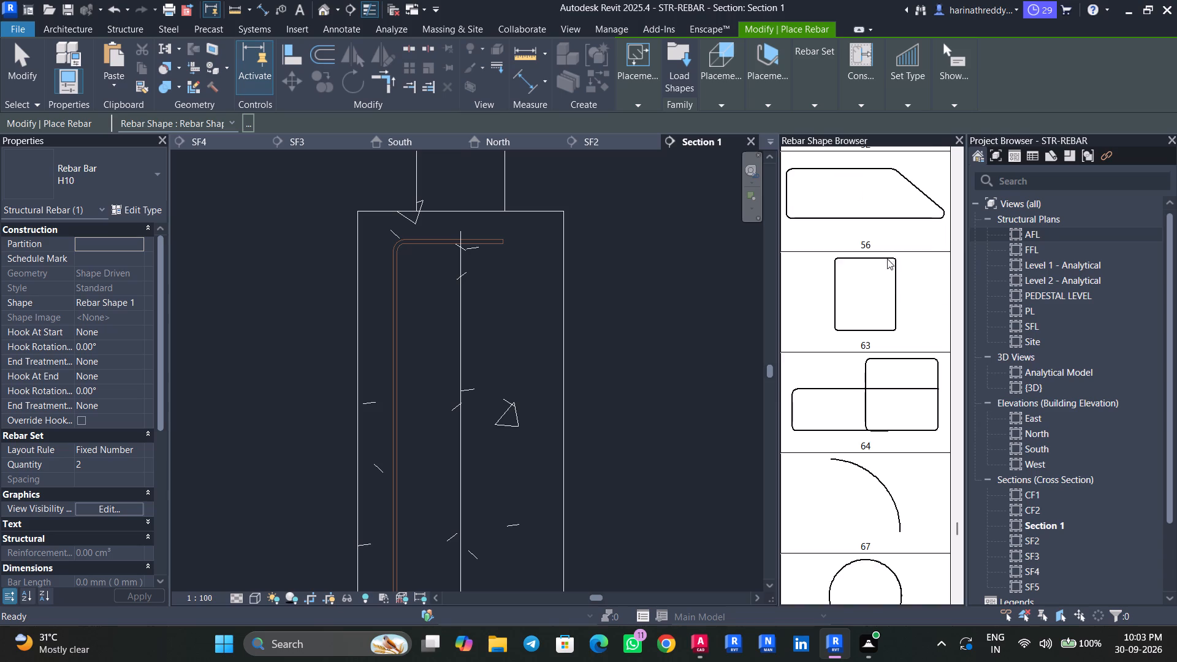
pyautogui.scroll(7, 887, 259)
pyautogui.moveTo(955, 477); pyautogui.dragTo(956, 197)
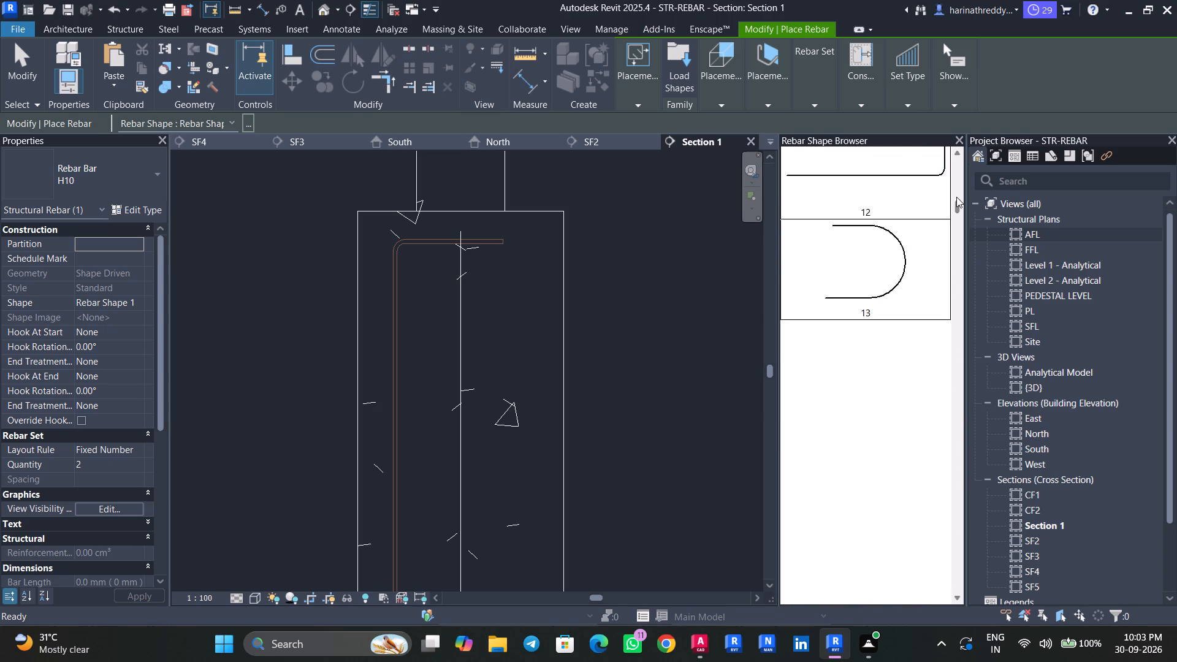
pyautogui.moveTo(956, 197); pyautogui.dragTo(956, 160)
pyautogui.click(894, 185)
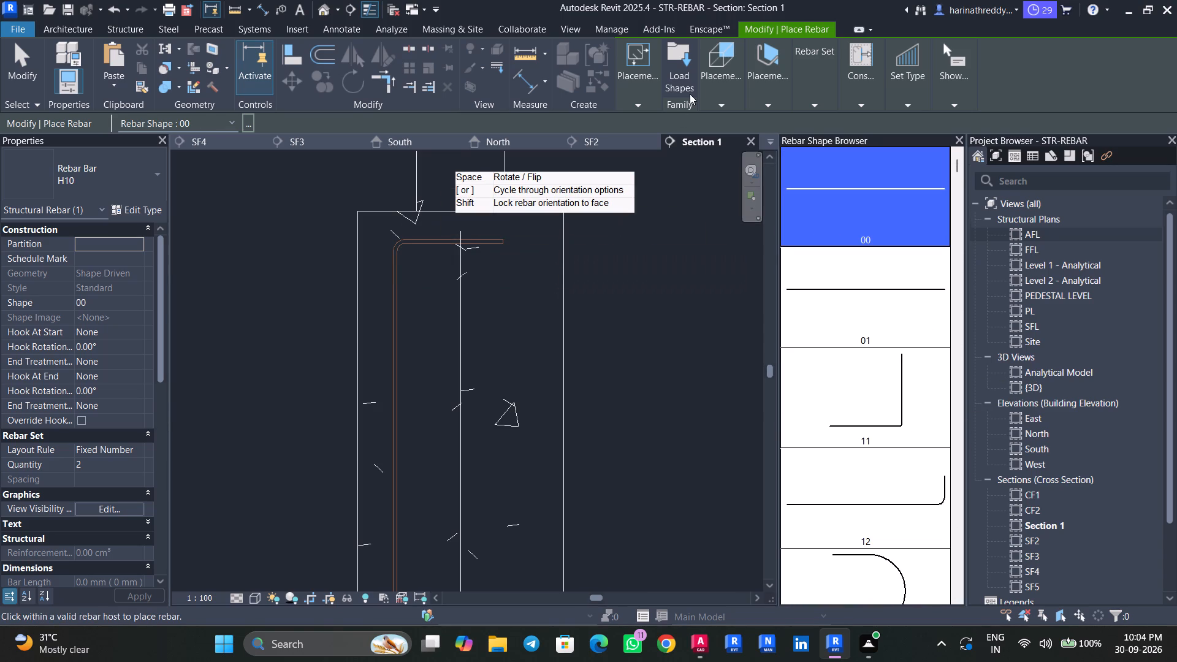
pyautogui.click(641, 108)
pyautogui.click(729, 136)
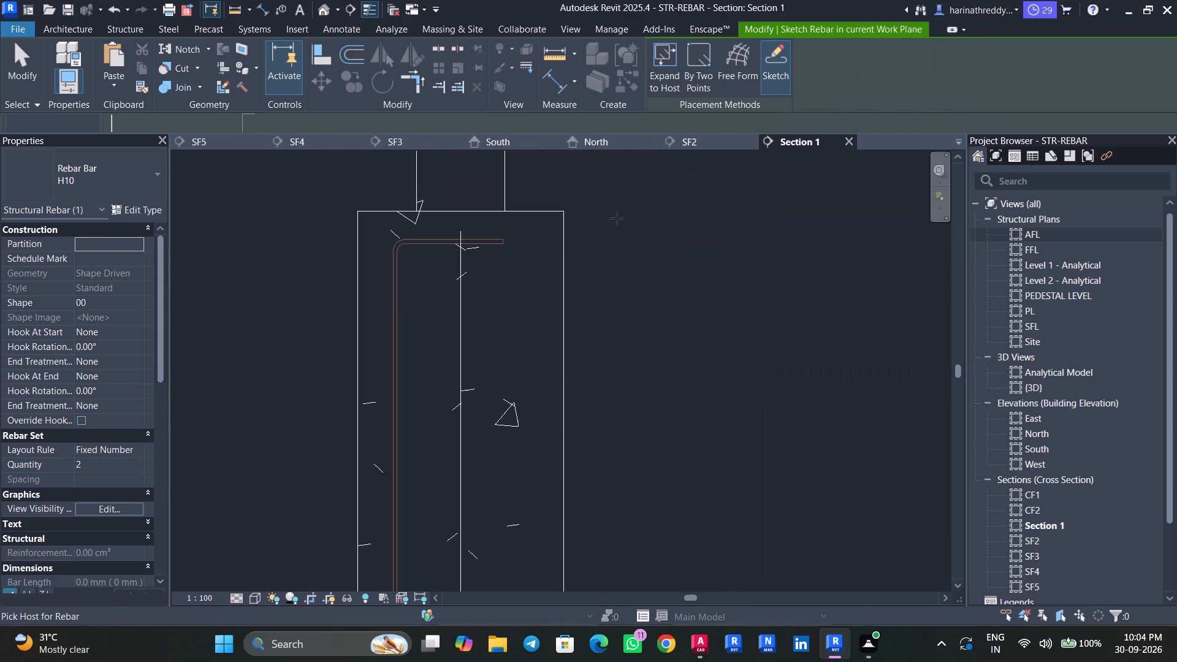
pyautogui.click(564, 267)
pyautogui.scroll(5, 436, 248)
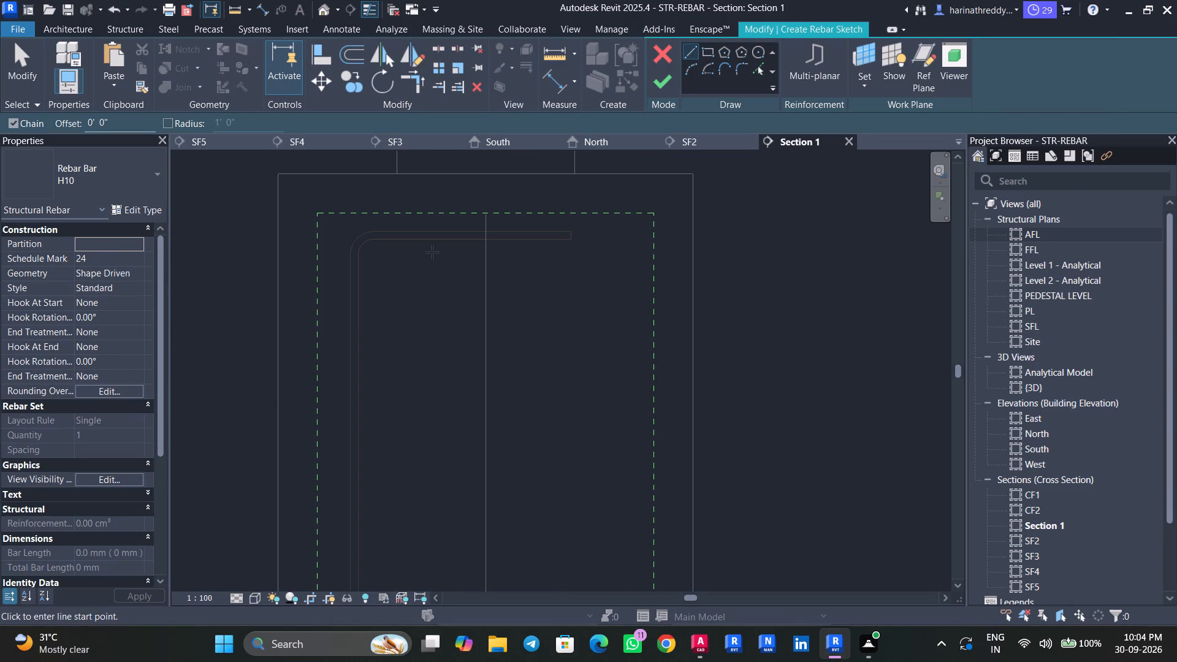
pyautogui.click(413, 253)
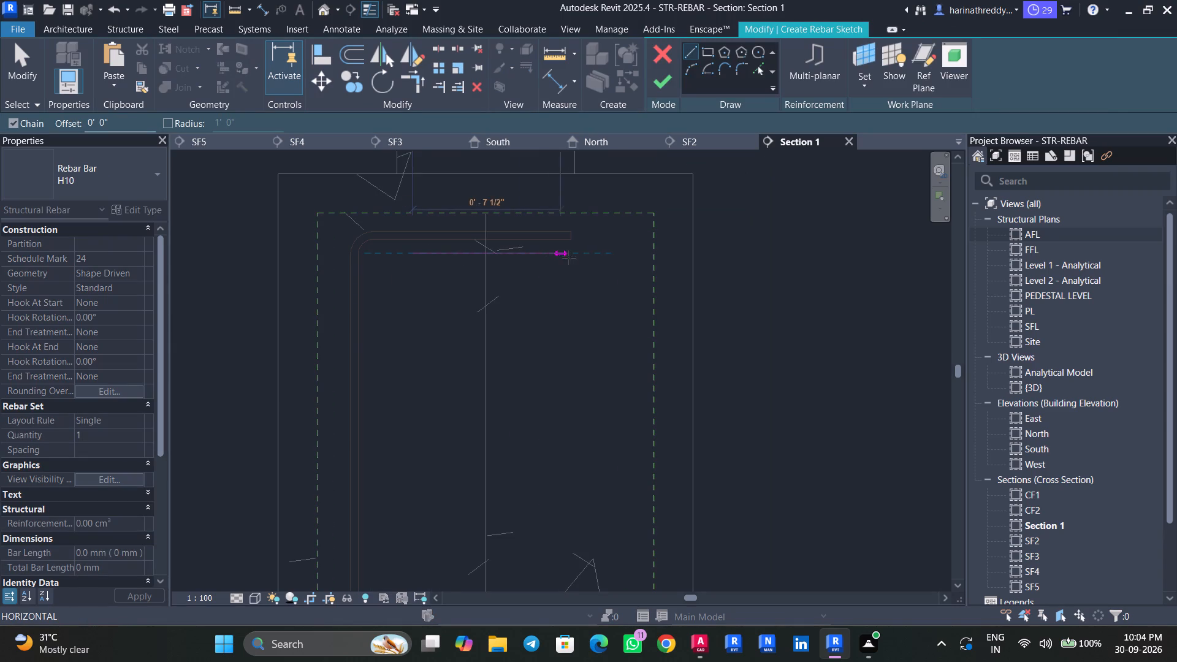
pyautogui.click(616, 257)
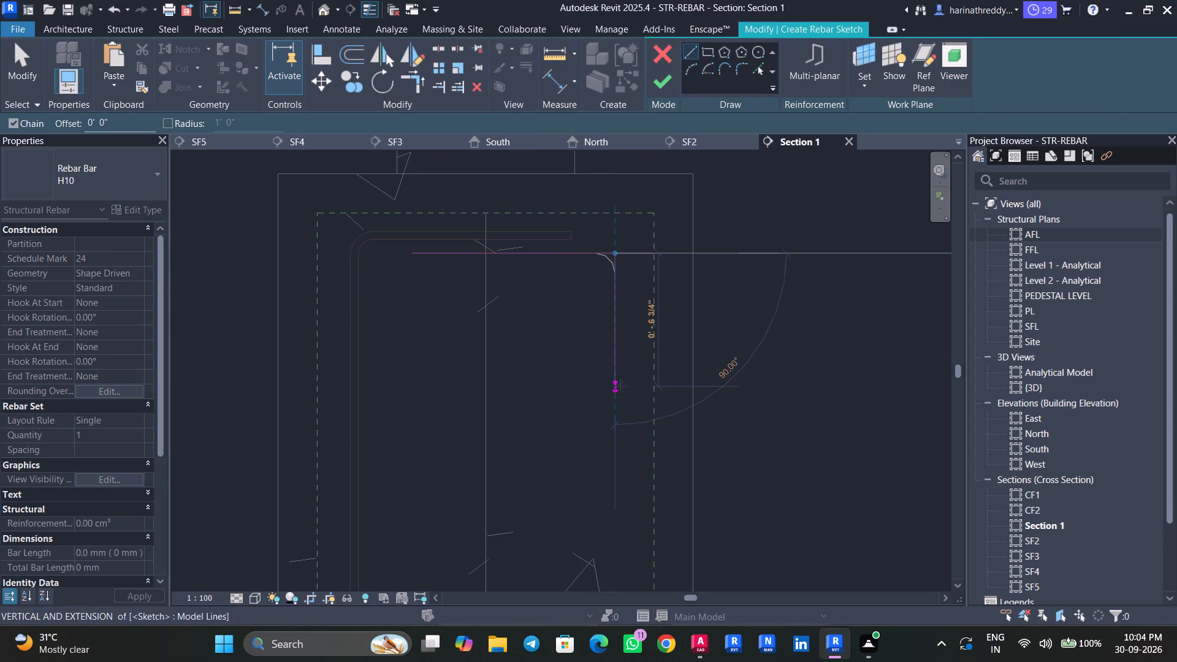
# Draw the vertical leg about 4' 4" down to just above the footing mesh, add a 1.5' outward bottom leg, and finish the sketch.
pyautogui.moveTo(621, 386); pyautogui.dragTo(609, 145, button='middle')
pyautogui.moveTo(609, 351); pyautogui.dragTo(596, 65, button='middle')
pyautogui.moveTo(650, 383); pyautogui.dragTo(642, 47, button='middle')
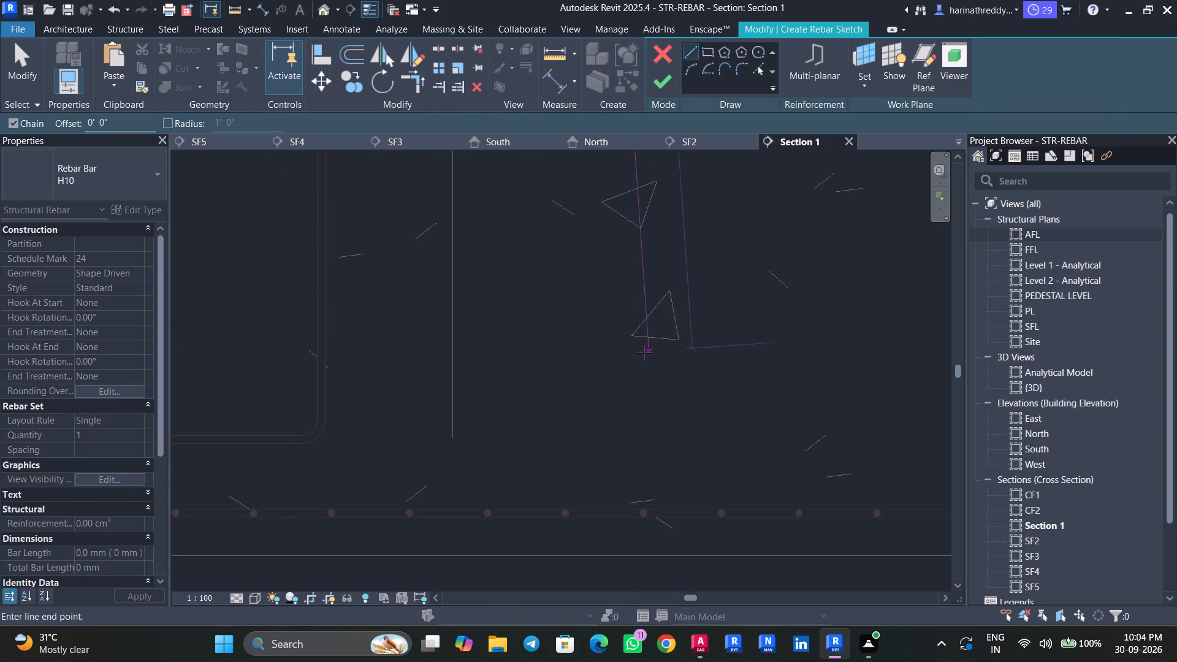
pyautogui.scroll(-8, 594, 412)
pyautogui.scroll(3, 594, 412)
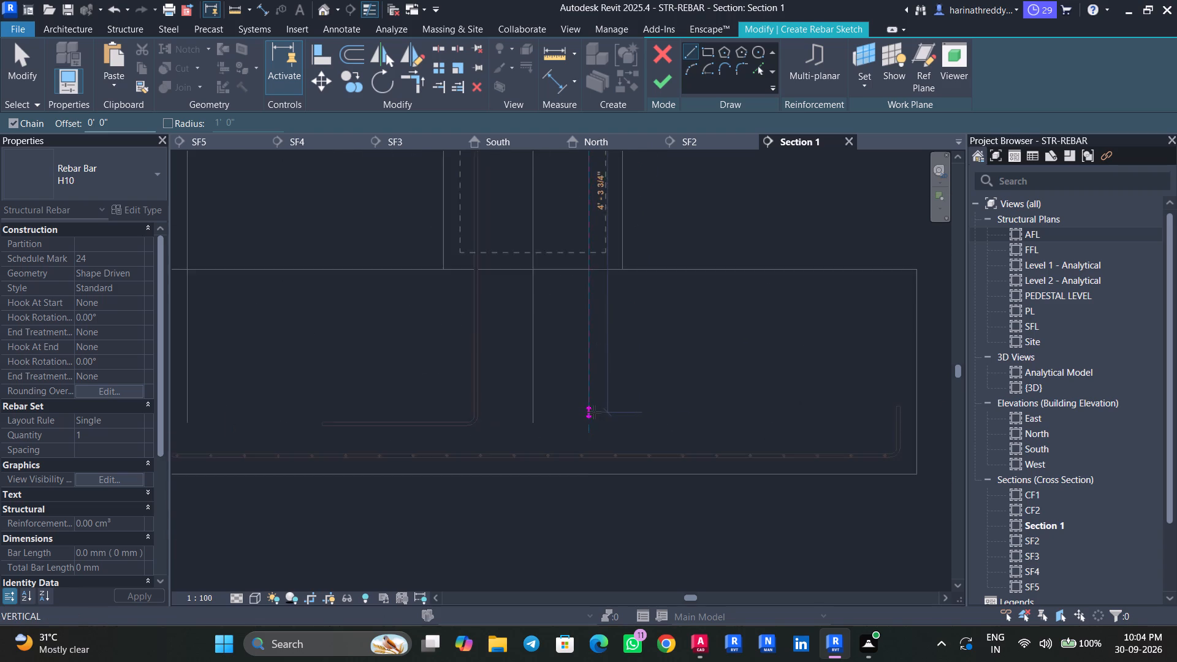
pyautogui.scroll(4, 596, 423)
pyautogui.click(595, 423)
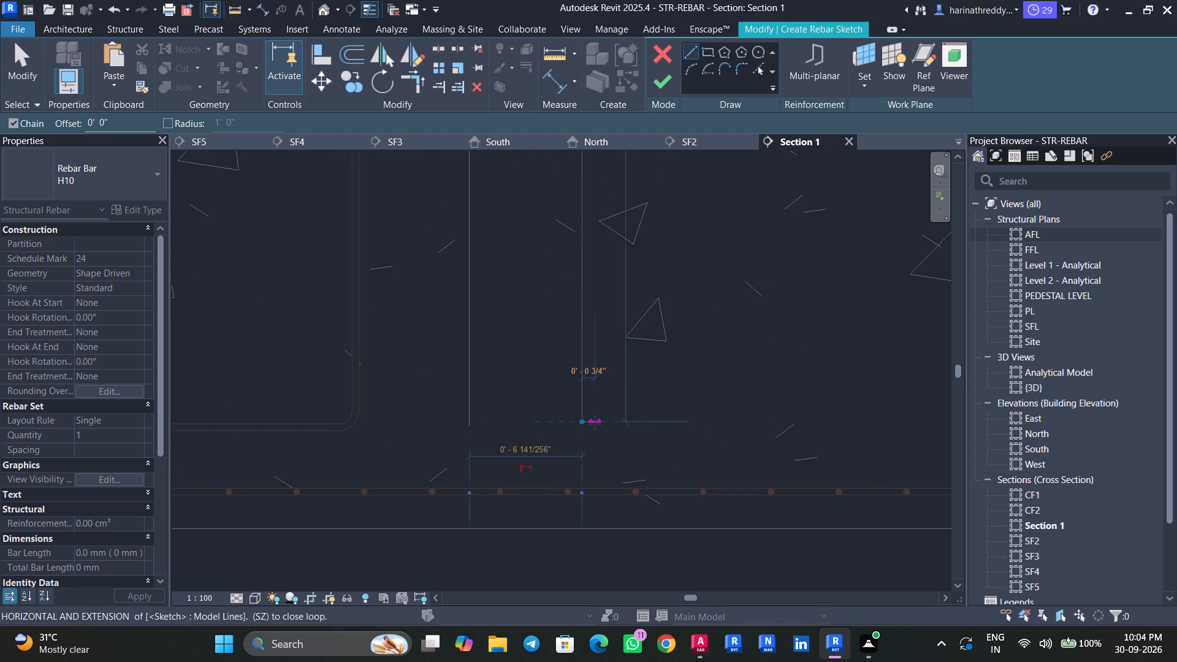
pyautogui.moveTo(720, 419); pyautogui.dragTo(596, 419, button='middle')
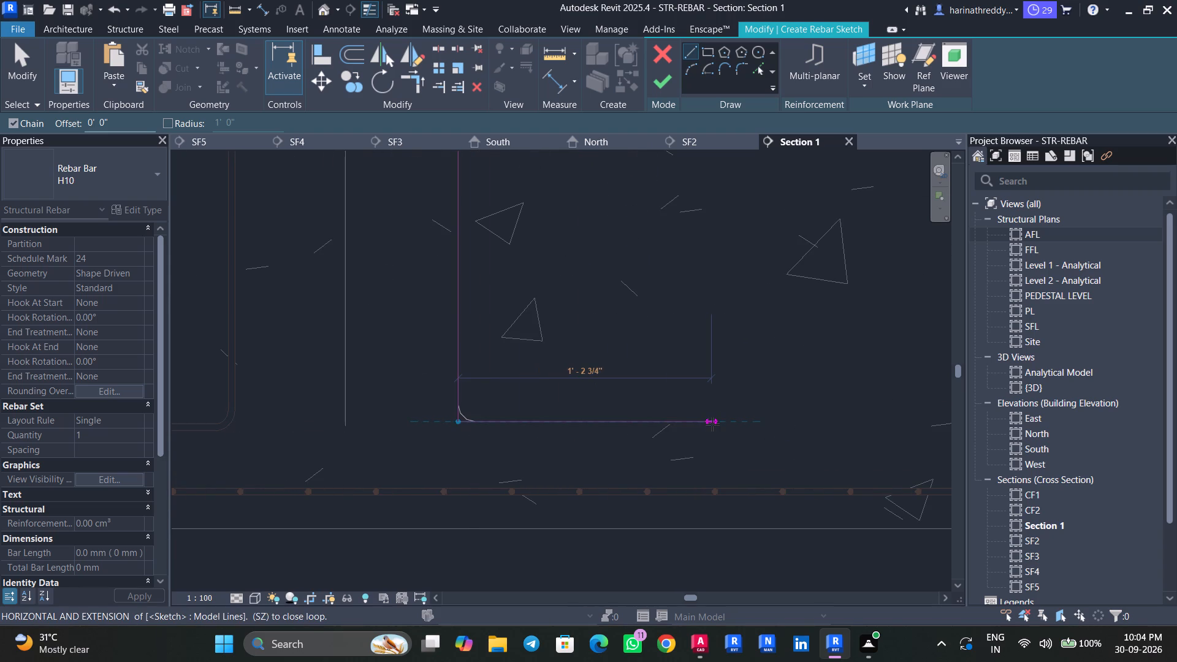
pyautogui.write("1.5'")
pyautogui.press('Return')
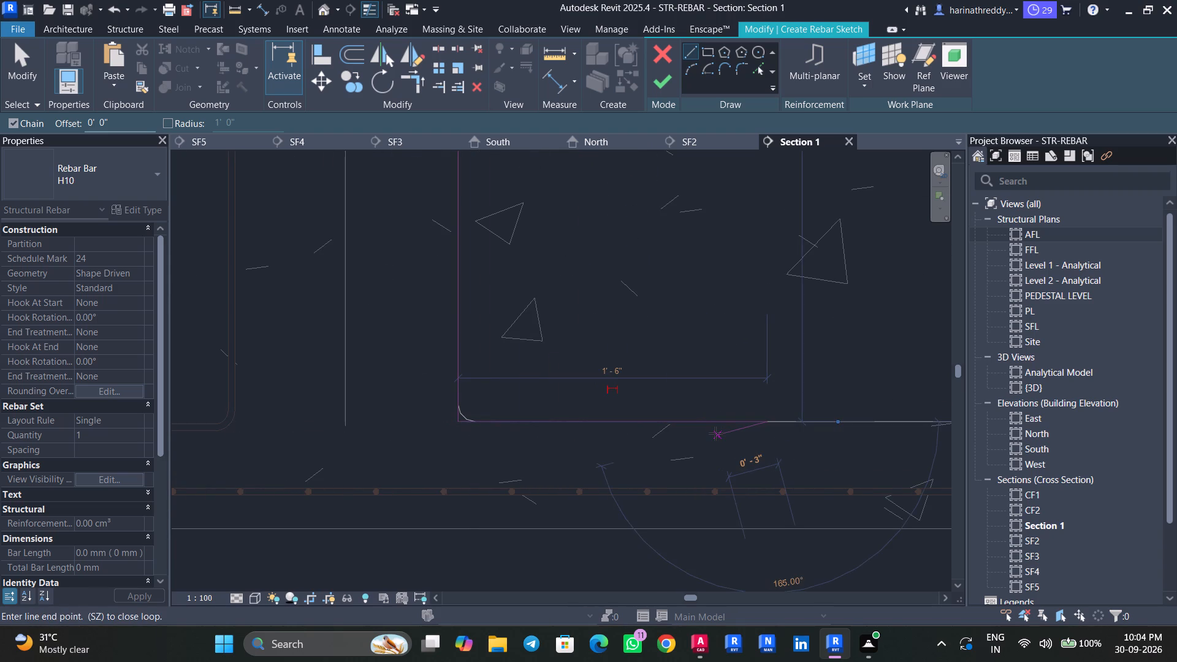
pyautogui.press('Escape')
pyautogui.press('Escape')
pyautogui.press('Escape')
pyautogui.press('Escape')
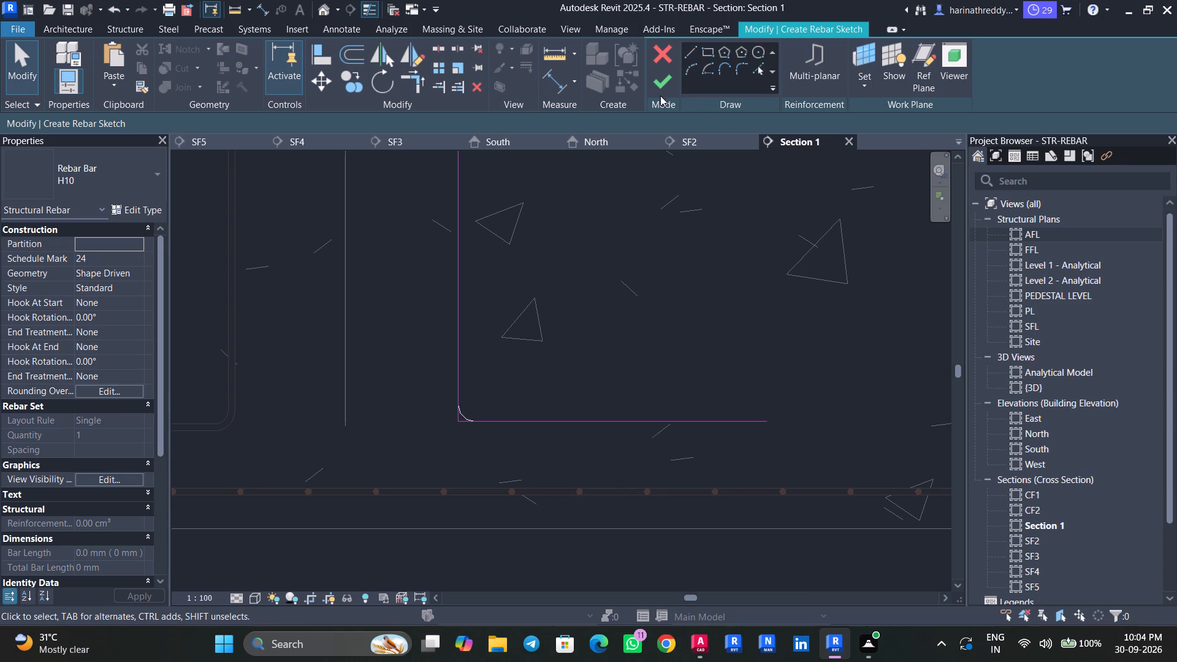
pyautogui.click(664, 85)
pyautogui.scroll(-3, 530, 319)
pyautogui.press('Escape')
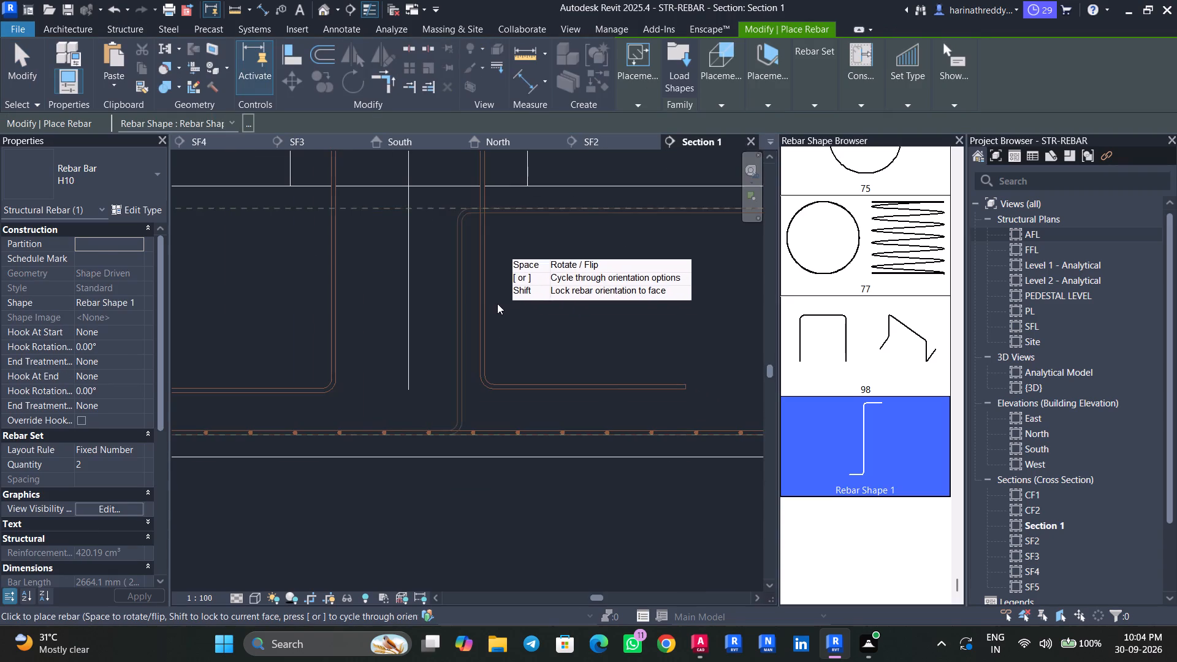
pyautogui.press('Escape')
# Set the newly sketched pedestal bar's layout rule to Fixed Number with a quantity of 8.
pyautogui.click(487, 303)
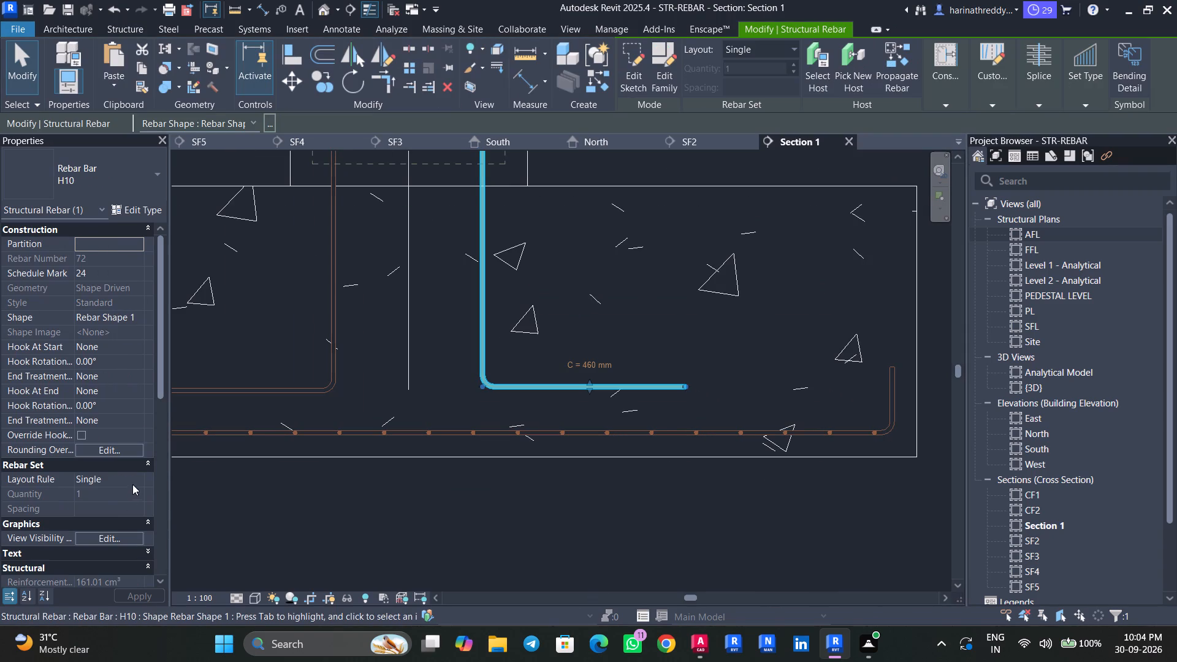
pyautogui.click(139, 480)
pyautogui.click(102, 505)
pyautogui.click(107, 496)
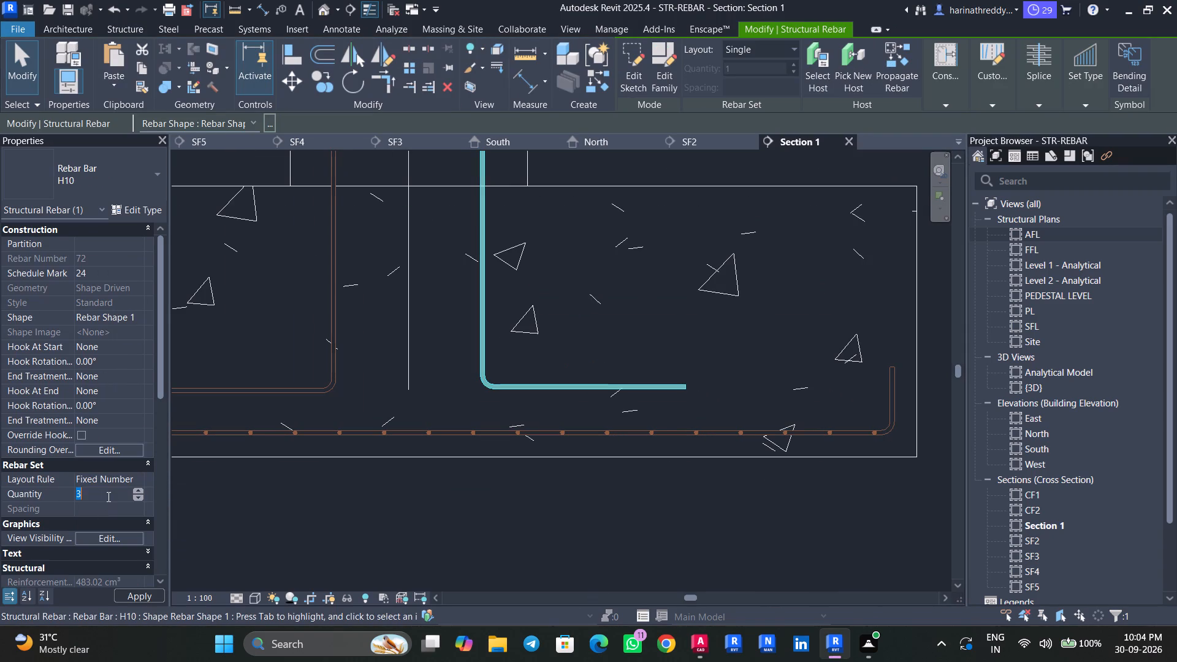
pyautogui.press('8')
pyautogui.moveTo(466, 511); pyautogui.dragTo(478, 549, button='middle')
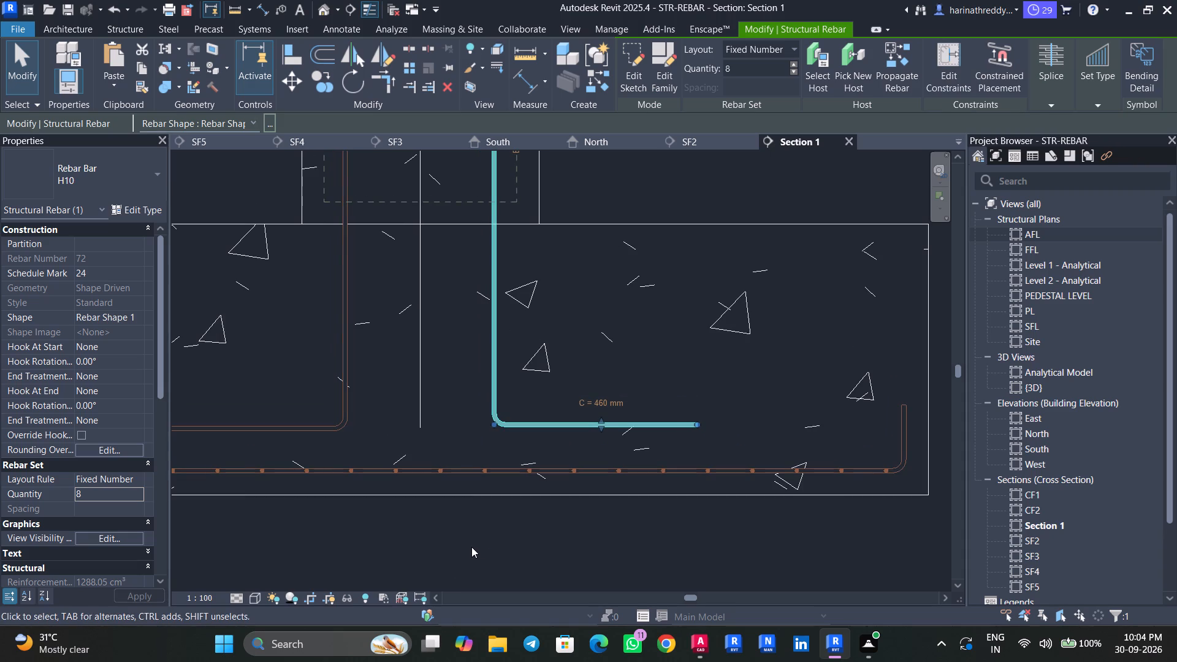
pyautogui.press('Escape')
pyautogui.press('Escape')
# Set the first pedestal bar, on the opposite face, to a Fixed Number layout with a quantity of 8.
pyautogui.click(348, 403)
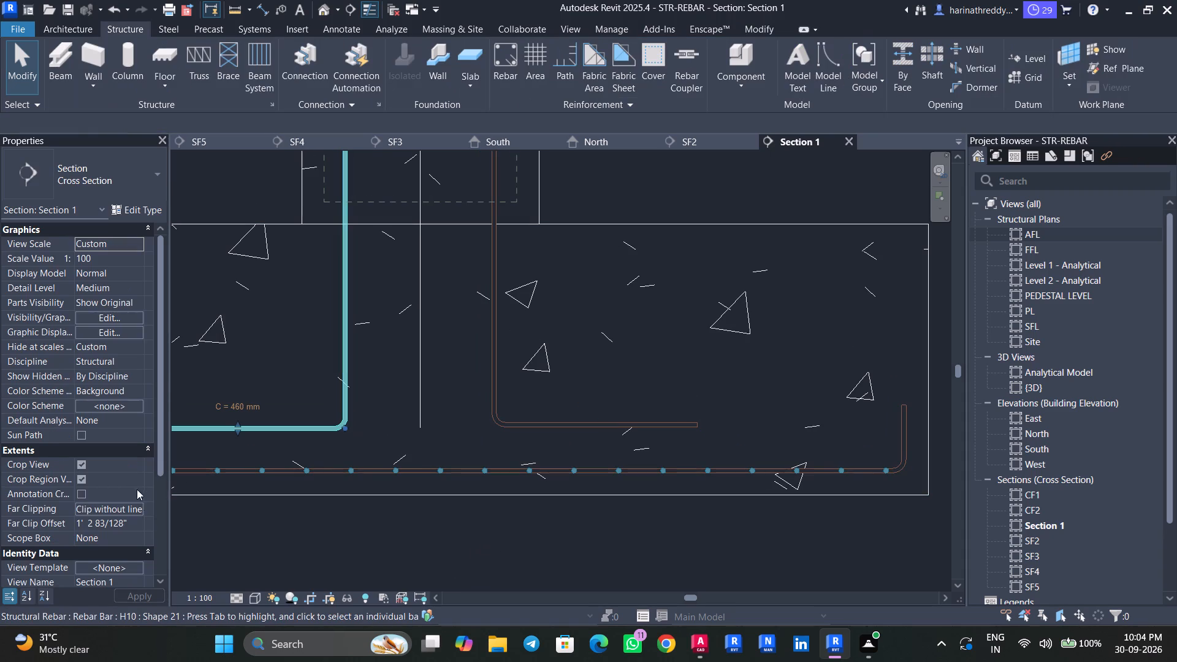
pyautogui.click(143, 484)
pyautogui.click(122, 510)
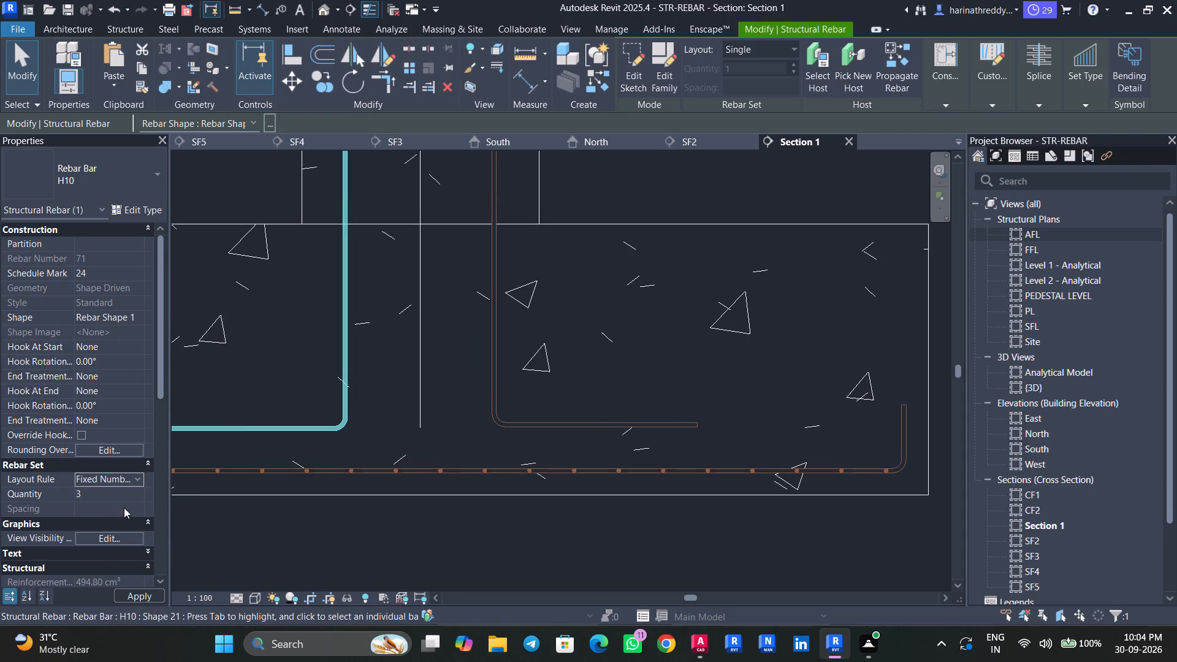
pyautogui.click(123, 496)
pyautogui.press('8')
pyautogui.press('Escape')
pyautogui.press('Escape')
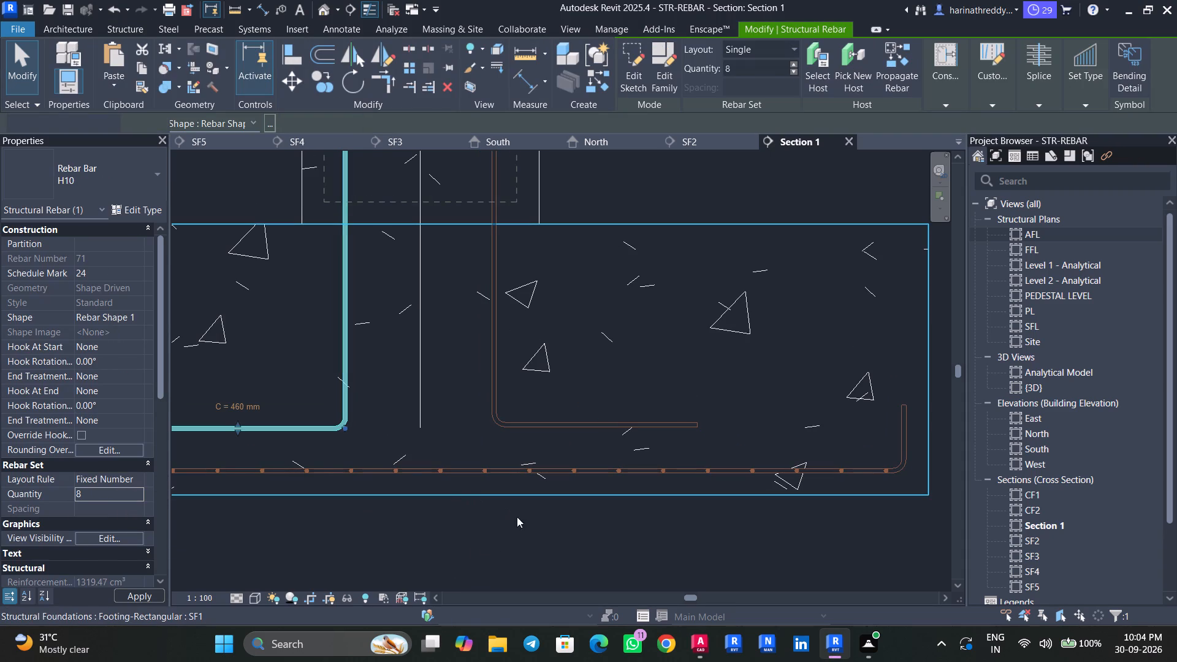
pyautogui.press('Escape')
# Start placing rebar in the SF1 pedestal with stirrup shape 52.
pyautogui.scroll(-9, 521, 525)
pyautogui.scroll(11, 505, 348)
pyautogui.scroll(-5, 482, 315)
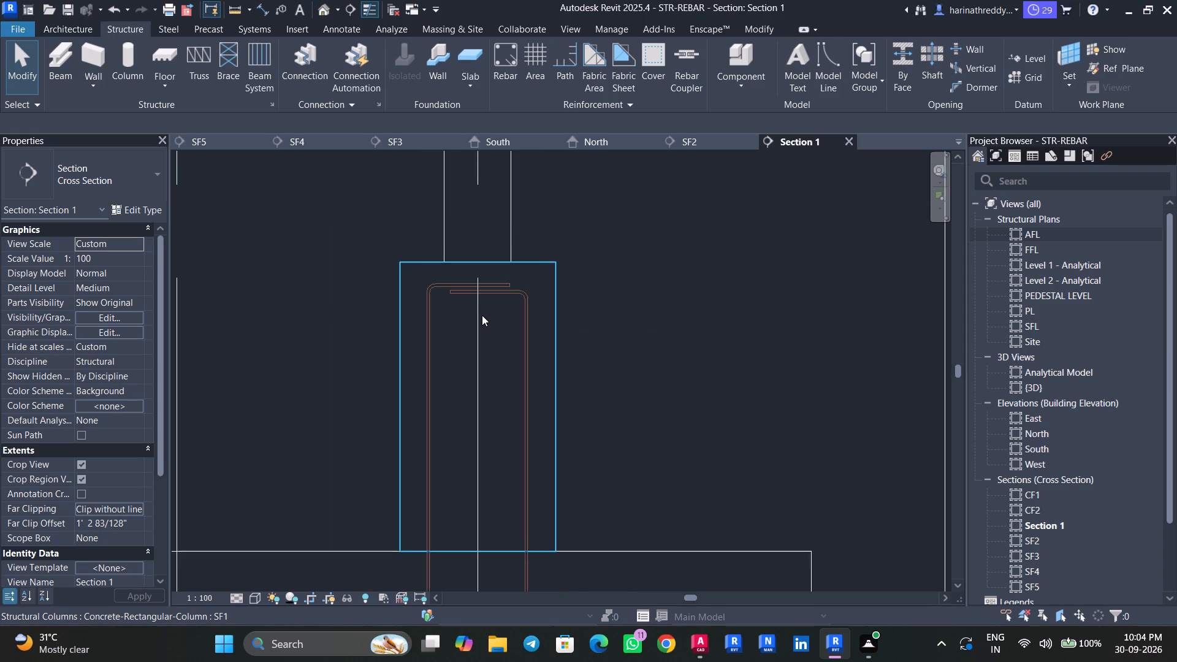
pyautogui.moveTo(483, 314); pyautogui.dragTo(473, 362, button='middle')
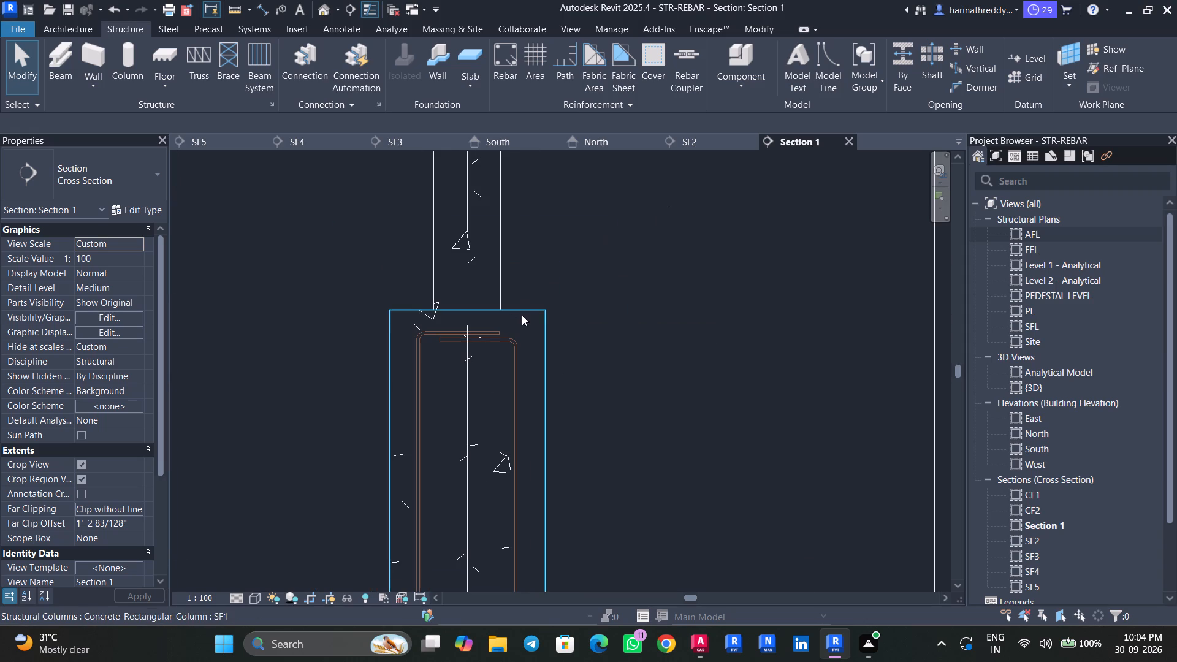
pyautogui.click(538, 314)
pyautogui.click(781, 74)
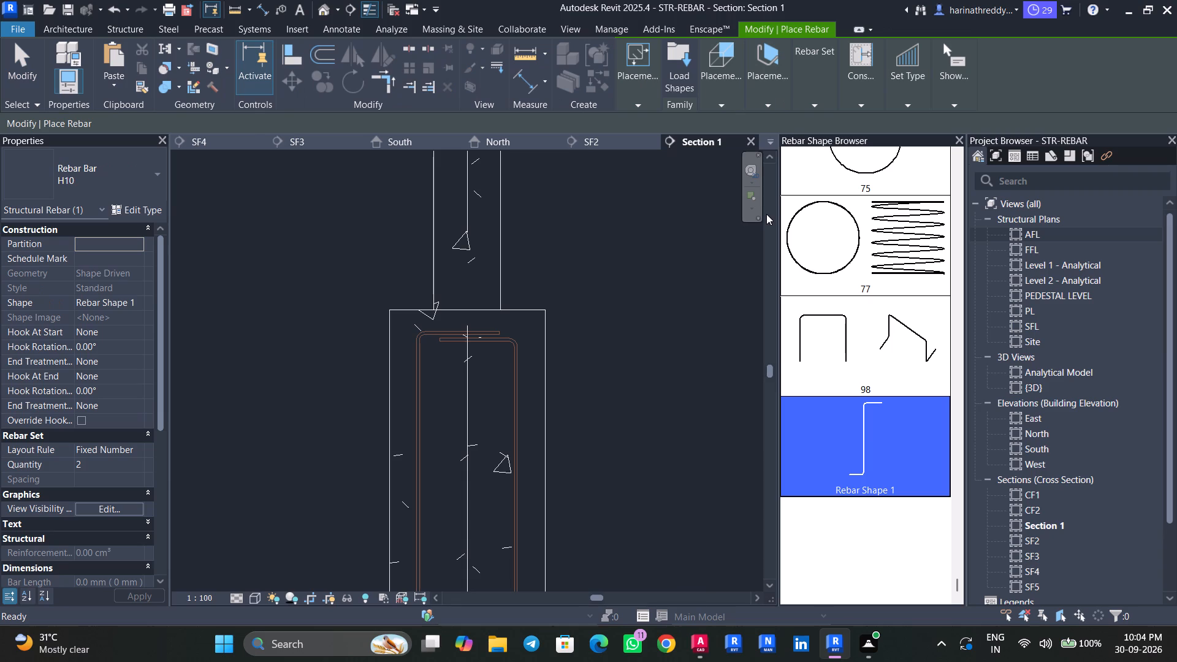
pyautogui.scroll(11, 859, 337)
pyautogui.scroll(-1, 864, 332)
pyautogui.scroll(2, 864, 332)
pyautogui.click(873, 270)
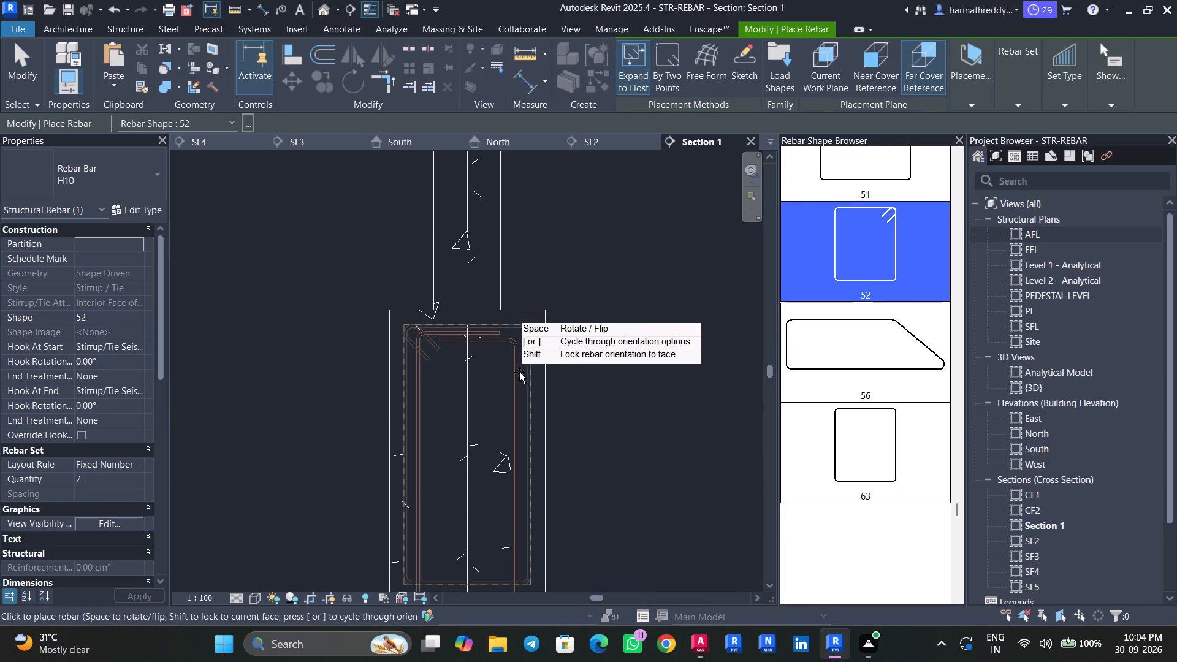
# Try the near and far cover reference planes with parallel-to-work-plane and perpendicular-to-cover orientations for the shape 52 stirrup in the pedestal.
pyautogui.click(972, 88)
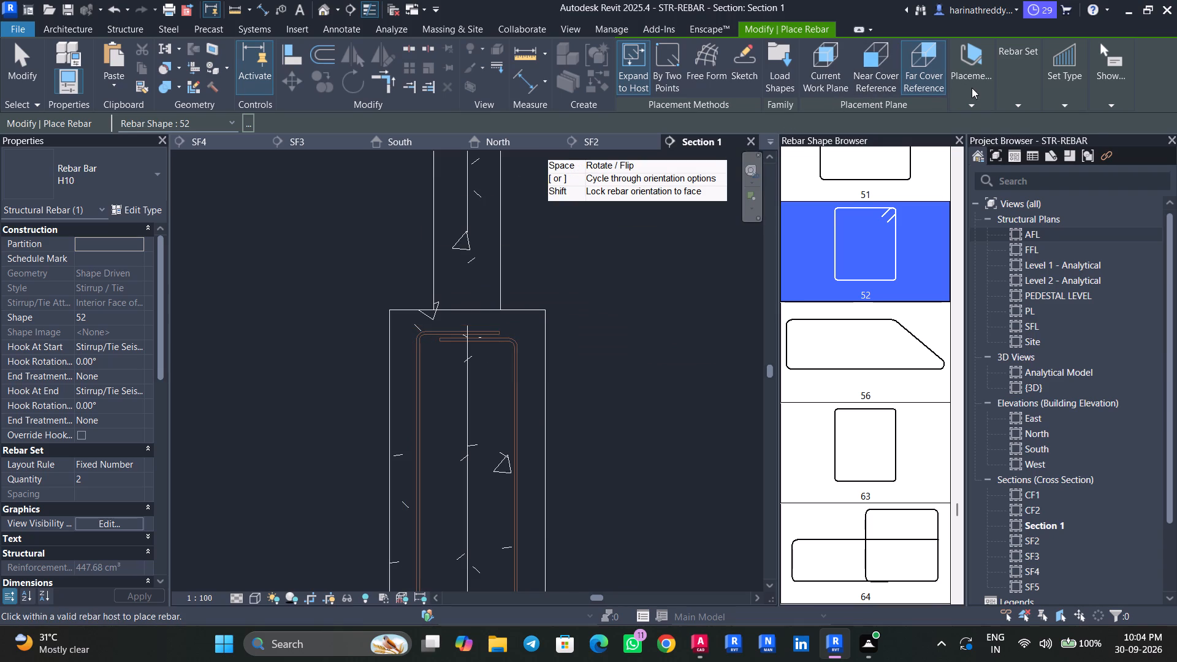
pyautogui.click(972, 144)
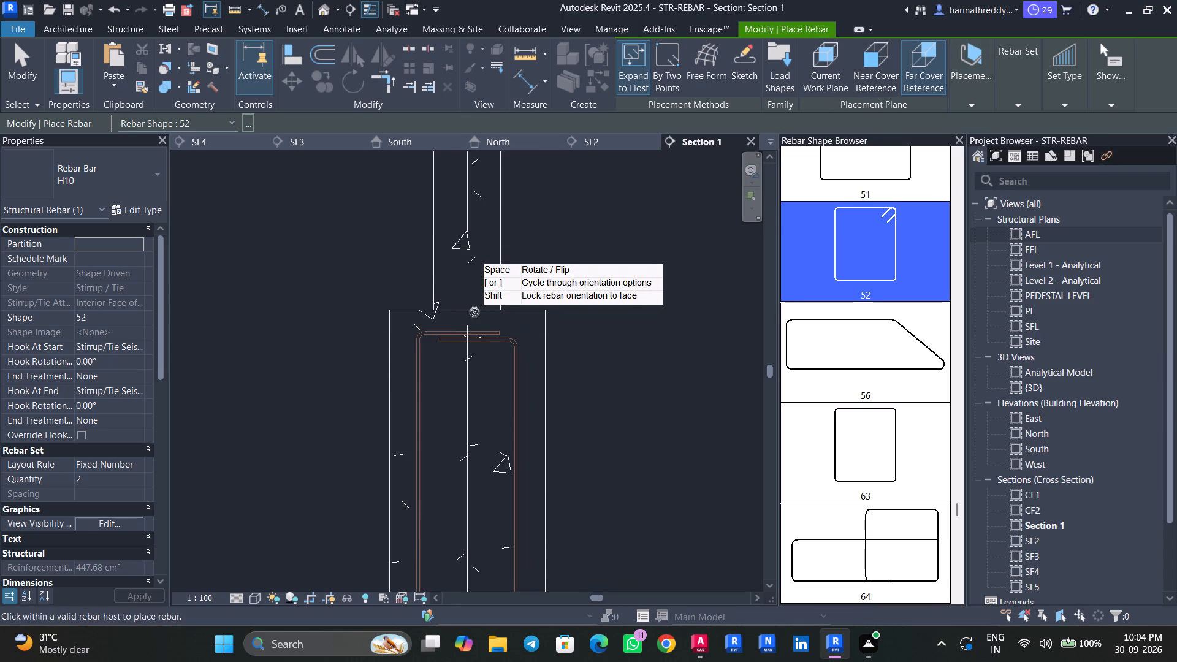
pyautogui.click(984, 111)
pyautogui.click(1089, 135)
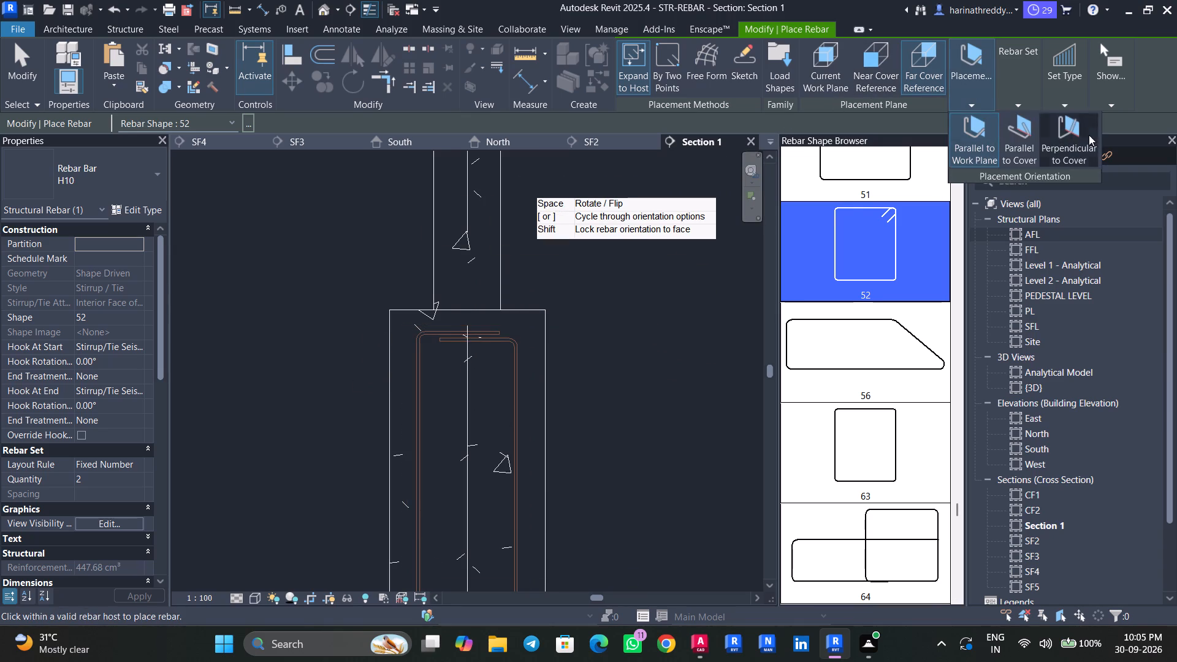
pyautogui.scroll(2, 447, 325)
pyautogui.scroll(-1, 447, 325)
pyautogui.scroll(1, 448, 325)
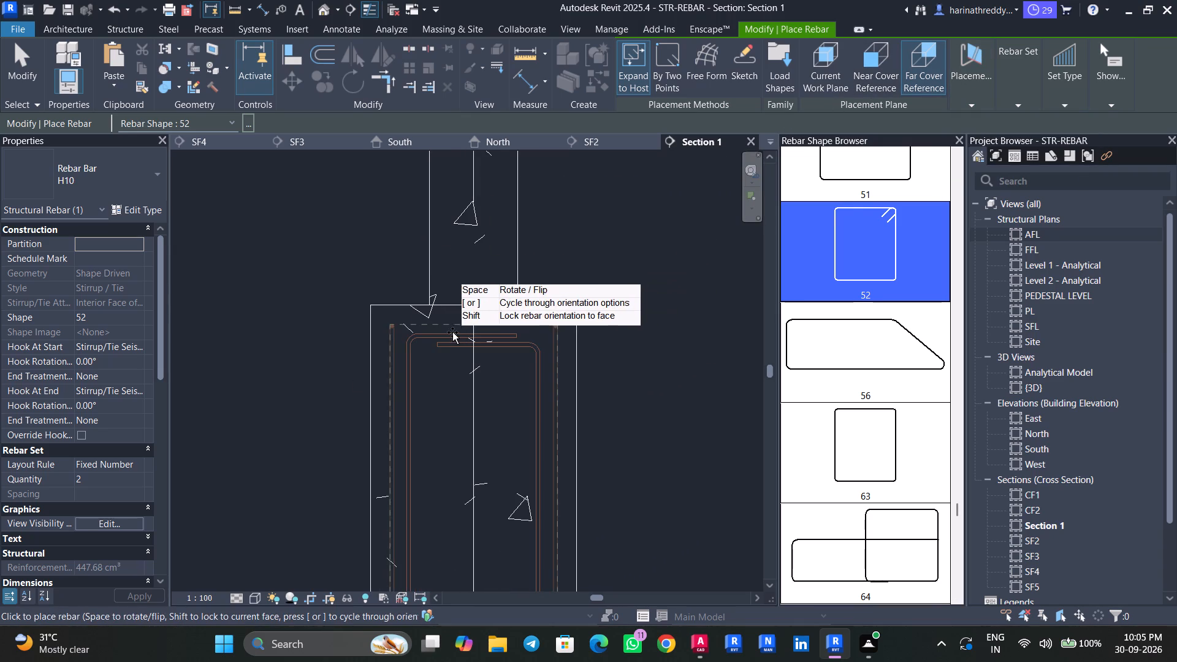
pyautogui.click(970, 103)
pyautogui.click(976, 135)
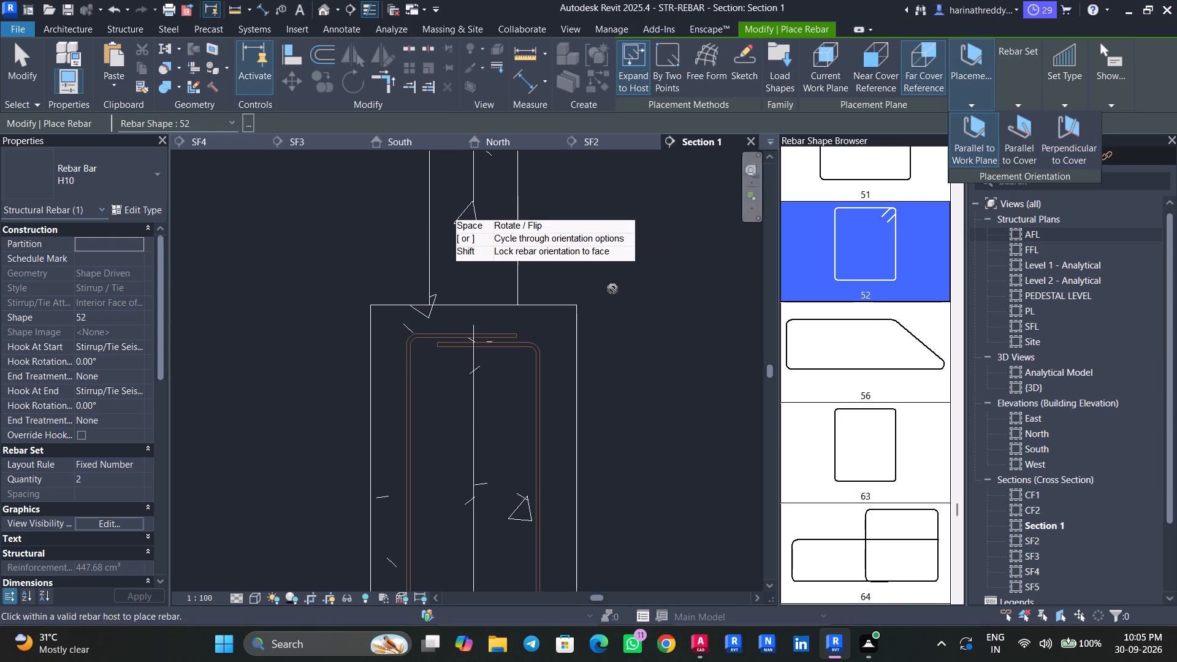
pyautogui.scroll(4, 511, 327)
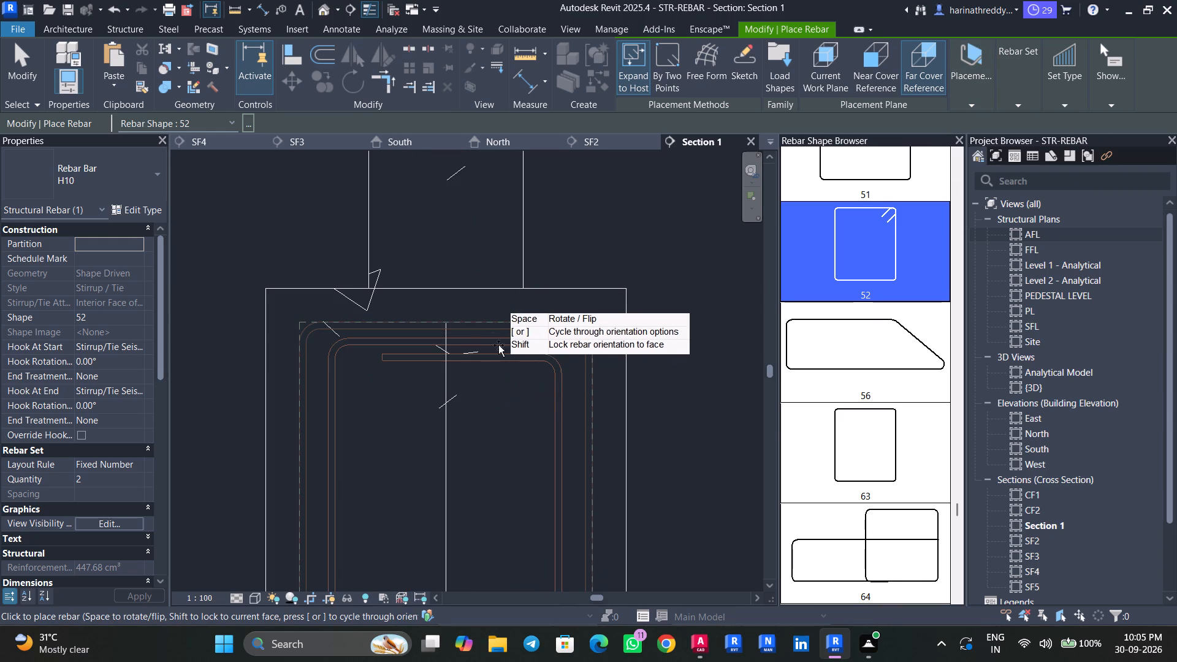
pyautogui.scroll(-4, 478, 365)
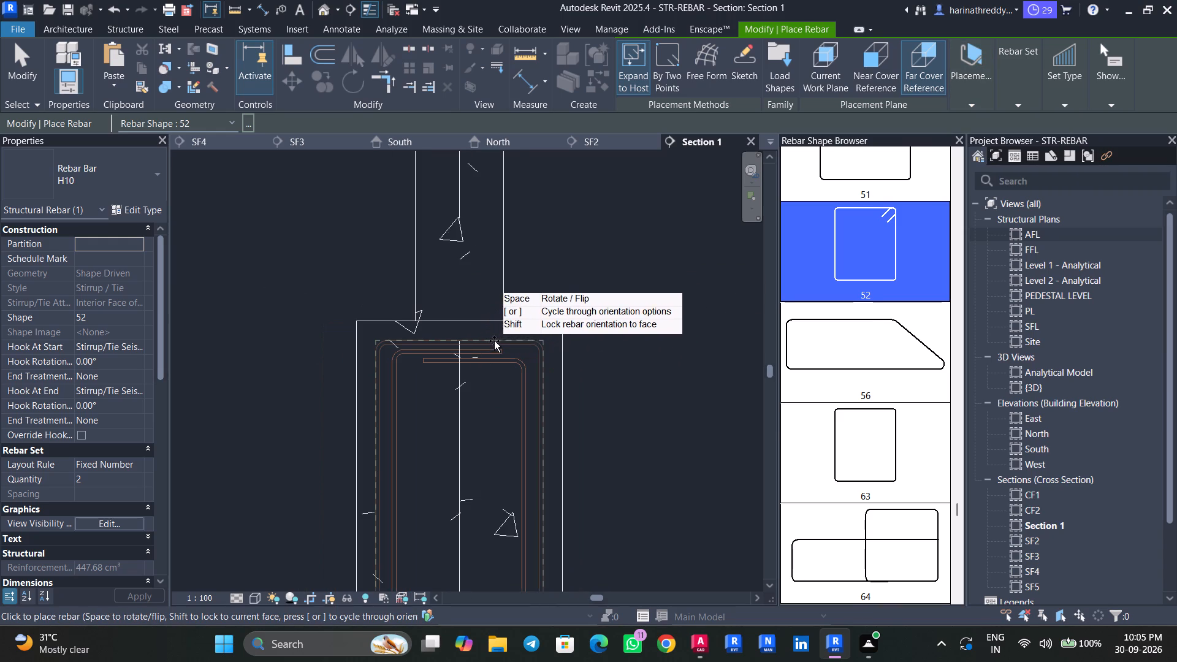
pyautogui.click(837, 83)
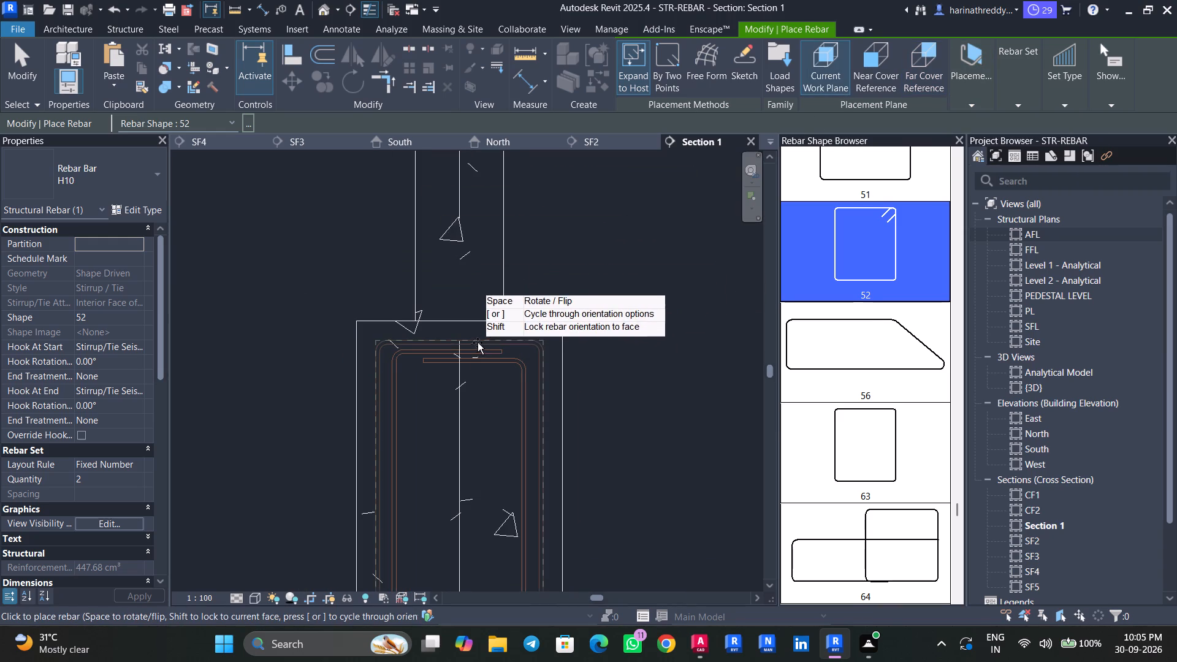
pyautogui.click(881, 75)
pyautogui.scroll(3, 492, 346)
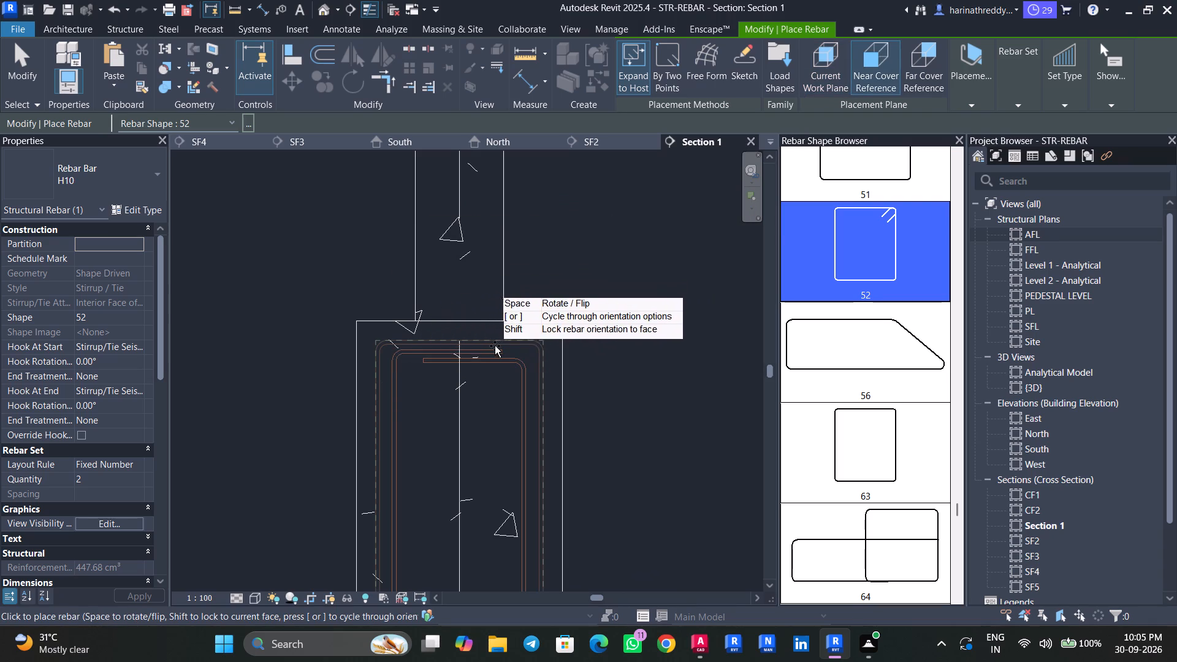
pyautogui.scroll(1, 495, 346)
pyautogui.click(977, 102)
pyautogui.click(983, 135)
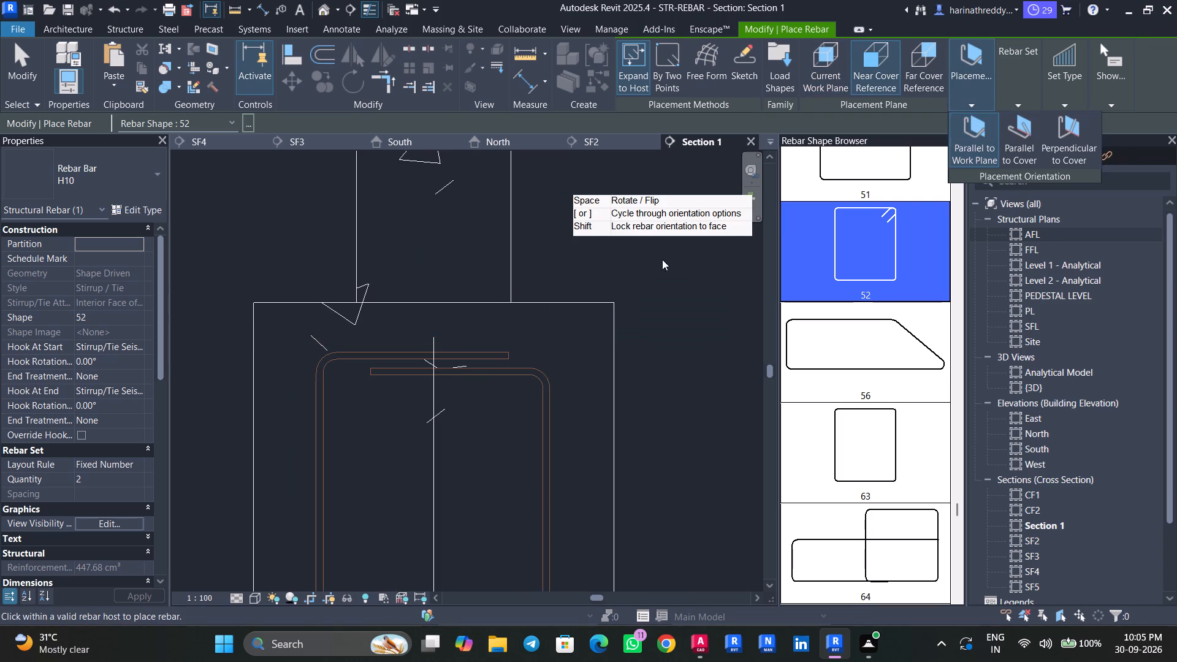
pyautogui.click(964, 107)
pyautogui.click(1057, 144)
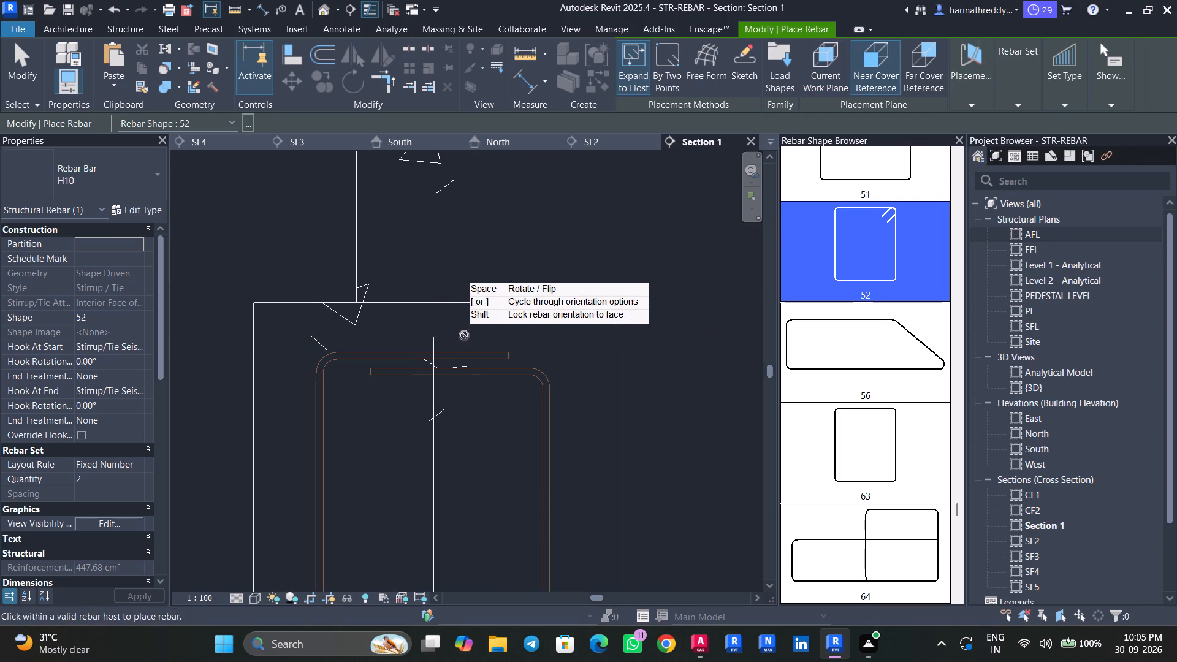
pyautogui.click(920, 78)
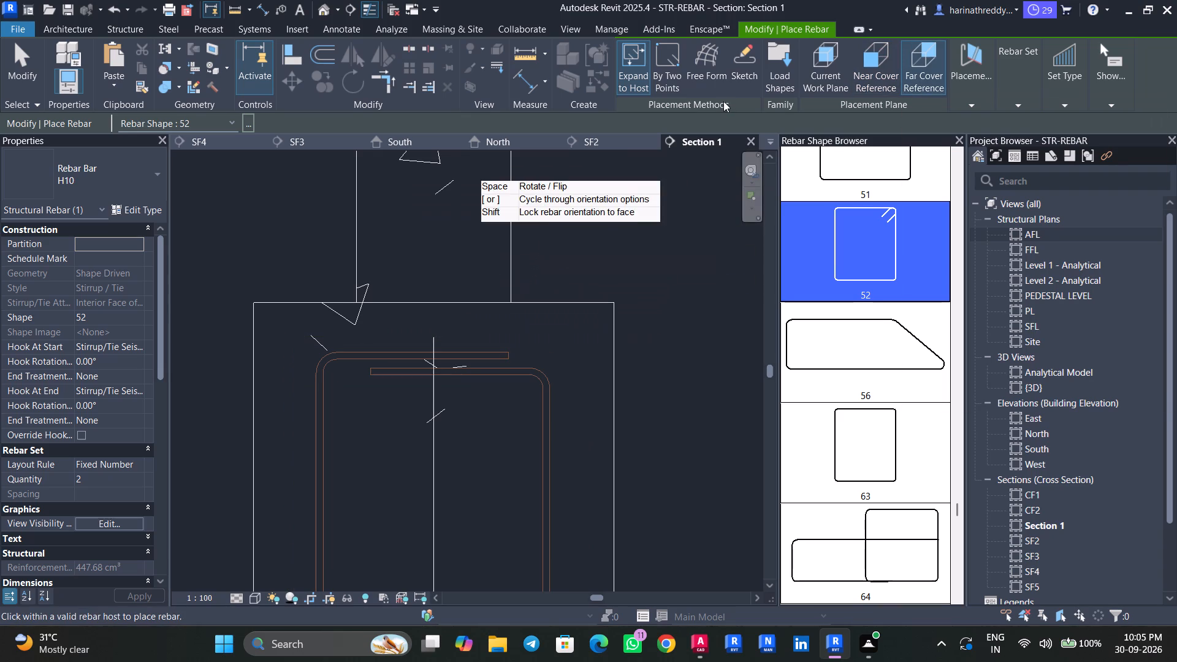
# Place the shape 52 stirrup near the pedestal's top, using the current work plane and parallel-to-cover orientation, and finish placement.
pyautogui.click(830, 72)
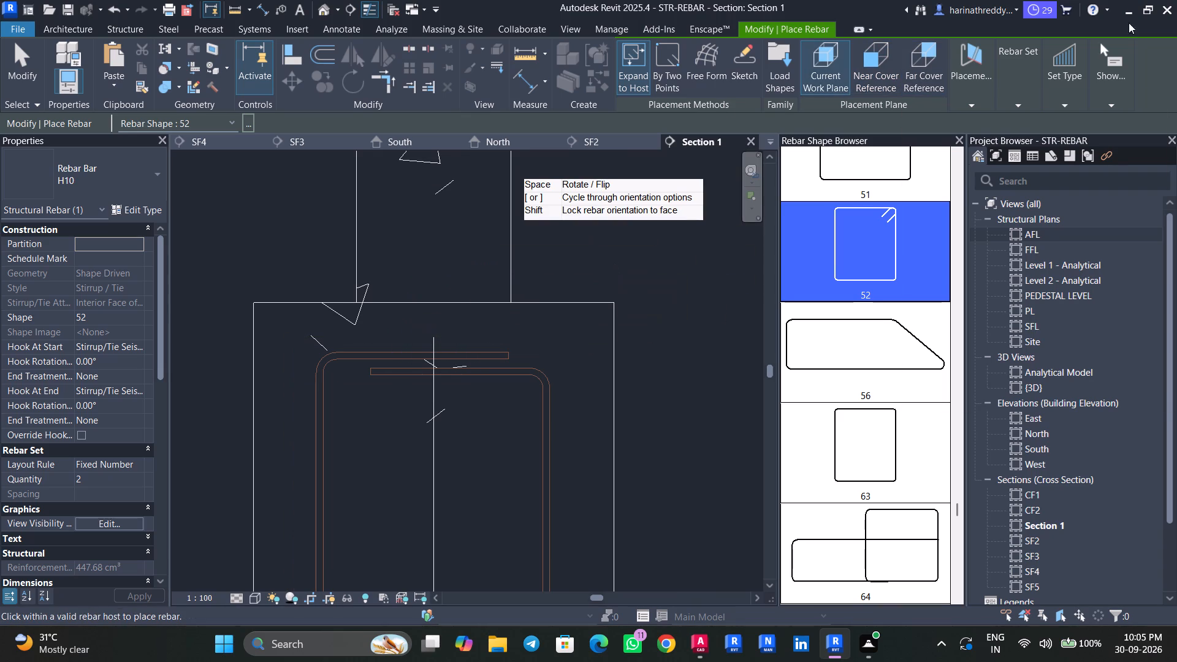
pyautogui.click(966, 104)
pyautogui.click(1006, 135)
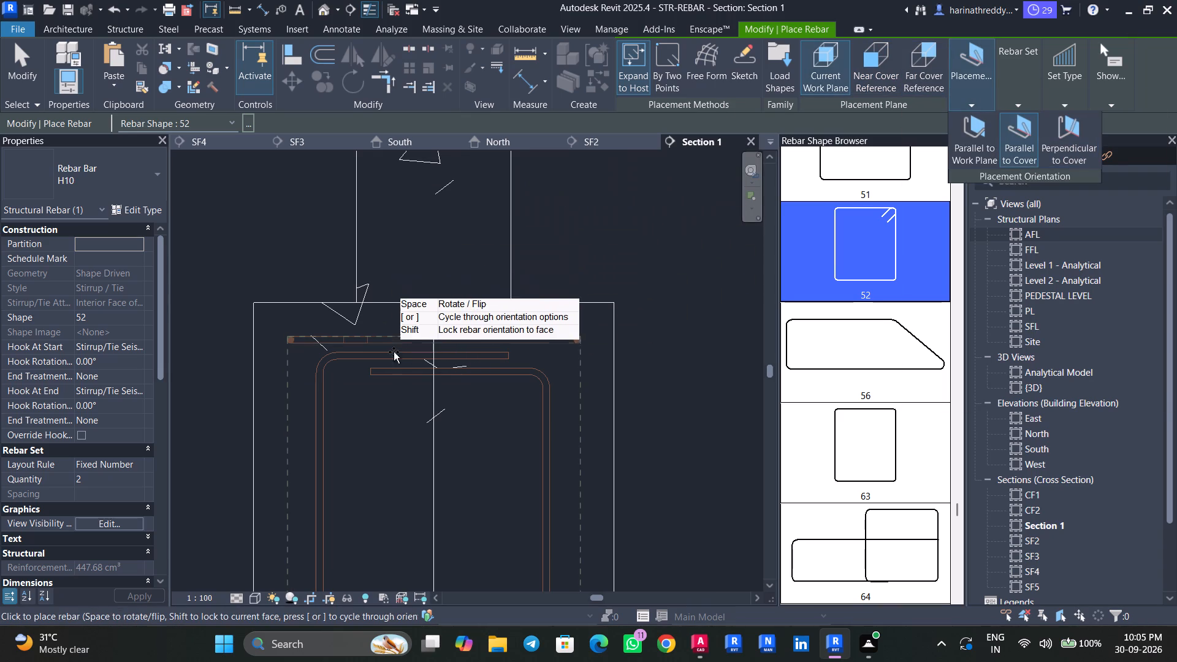
pyautogui.scroll(5, 537, 346)
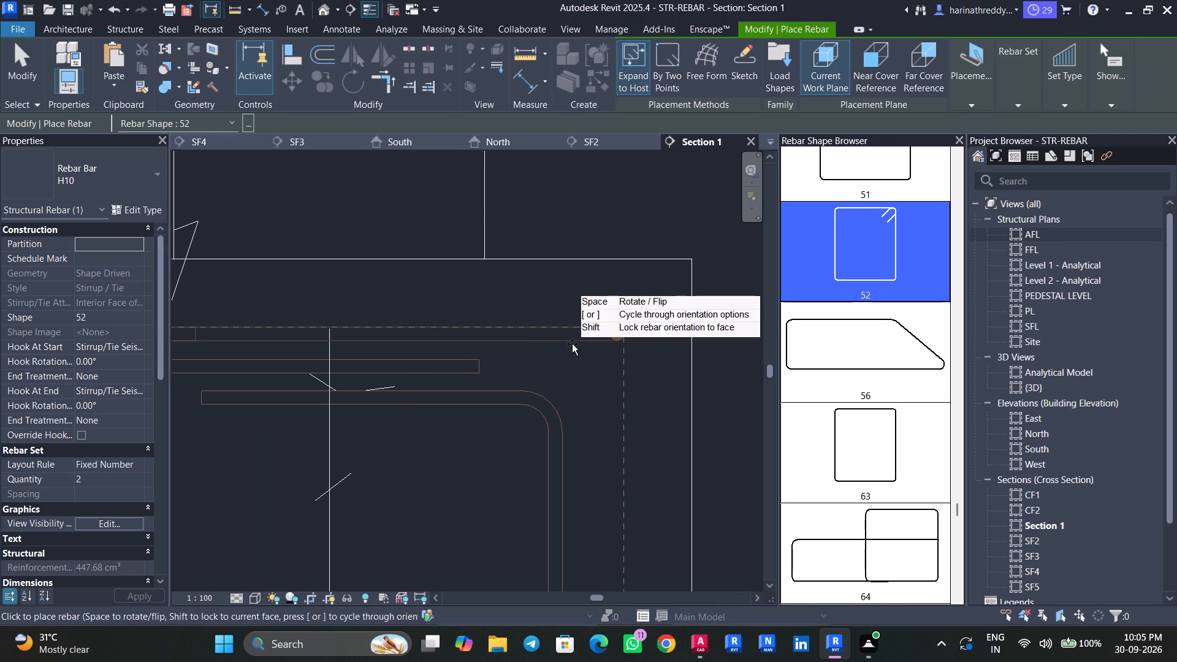
pyautogui.click(572, 344)
pyautogui.press('Escape')
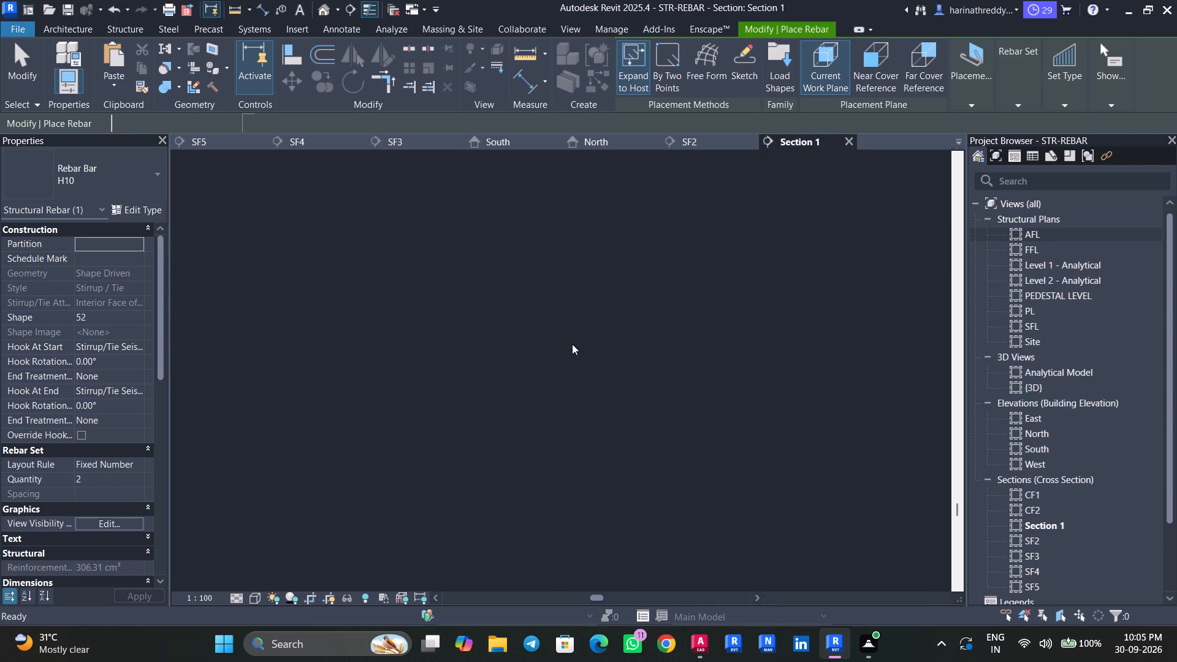
pyautogui.press('Escape')
pyautogui.press('Escape')
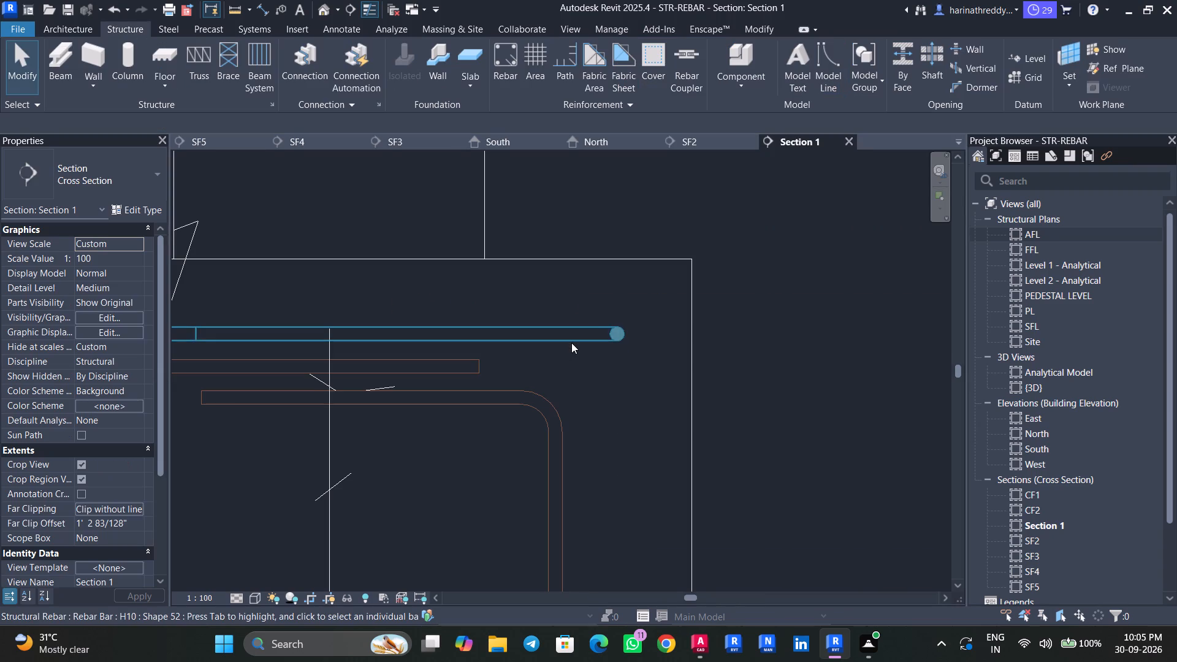
# Change the newly placed pedestal stirrup's rebar type to H8.
pyautogui.moveTo(552, 327); pyautogui.dragTo(568, 292, button='middle')
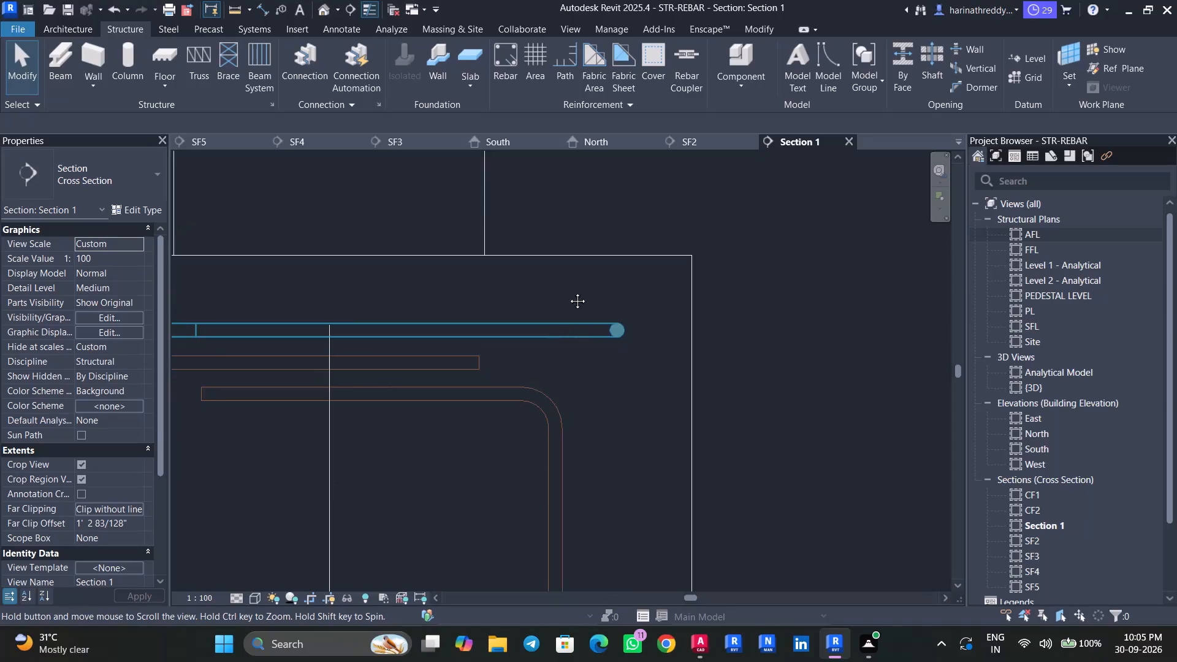
pyautogui.moveTo(568, 292); pyautogui.dragTo(594, 253, button='middle')
pyautogui.click(596, 267)
pyautogui.click(92, 181)
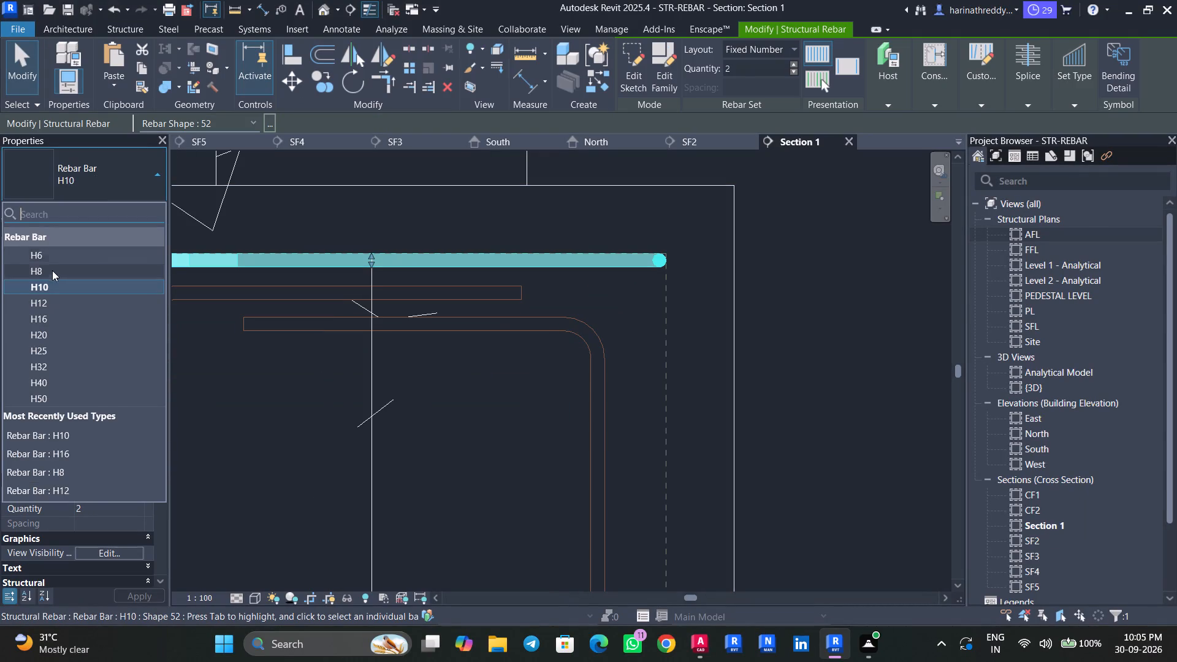
pyautogui.click(53, 272)
pyautogui.scroll(-2, 489, 220)
pyautogui.scroll(1, 490, 221)
pyautogui.scroll(-6, 490, 221)
pyautogui.click(673, 251)
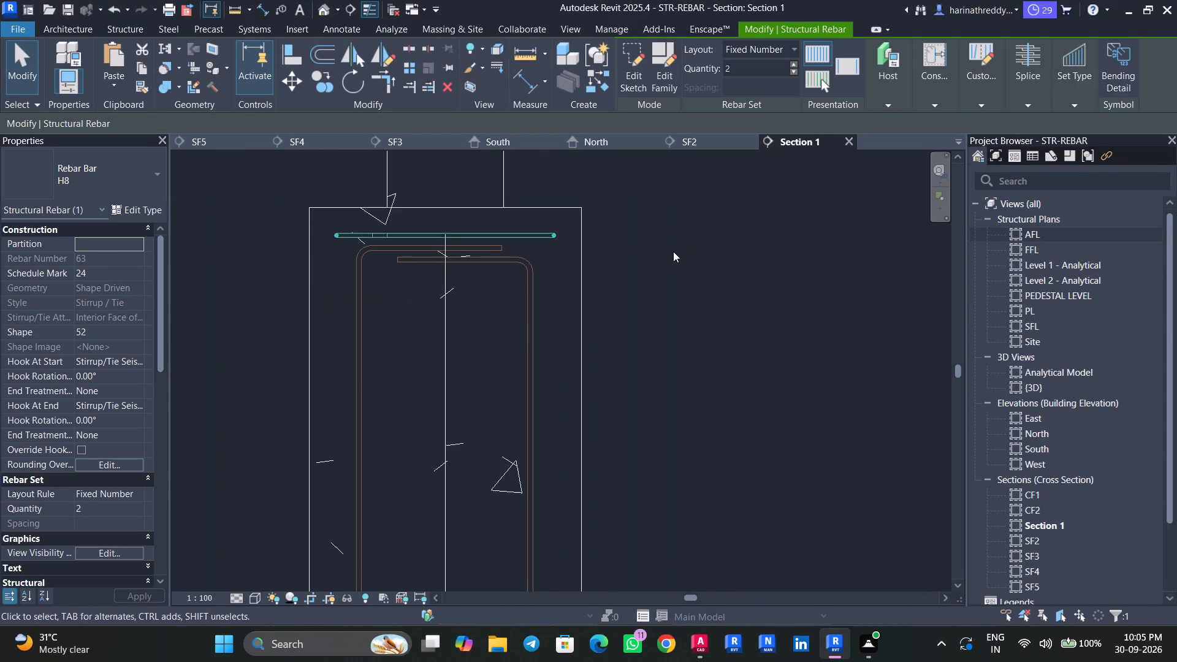
# Set the pedestal stirrup's layout rule to Maximum Spacing with a spacing of 8".
pyautogui.scroll(-1, 667, 257)
pyautogui.moveTo(654, 257); pyautogui.dragTo(665, 206, button='middle')
pyautogui.click(547, 188)
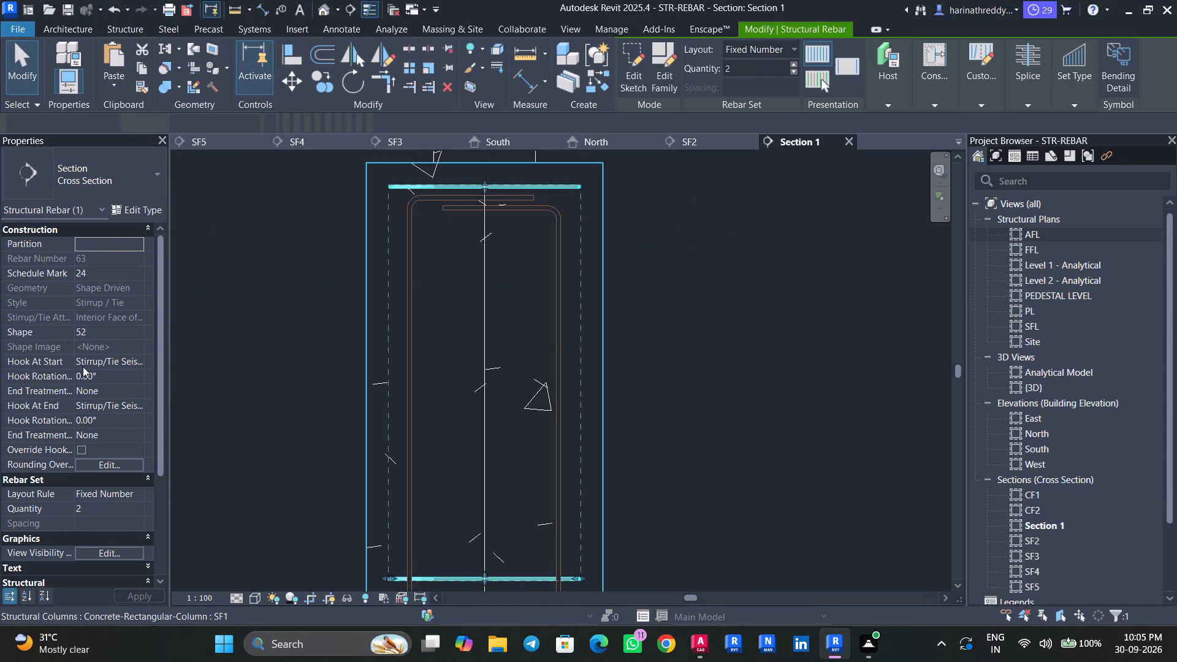
pyautogui.click(140, 493)
pyautogui.click(118, 533)
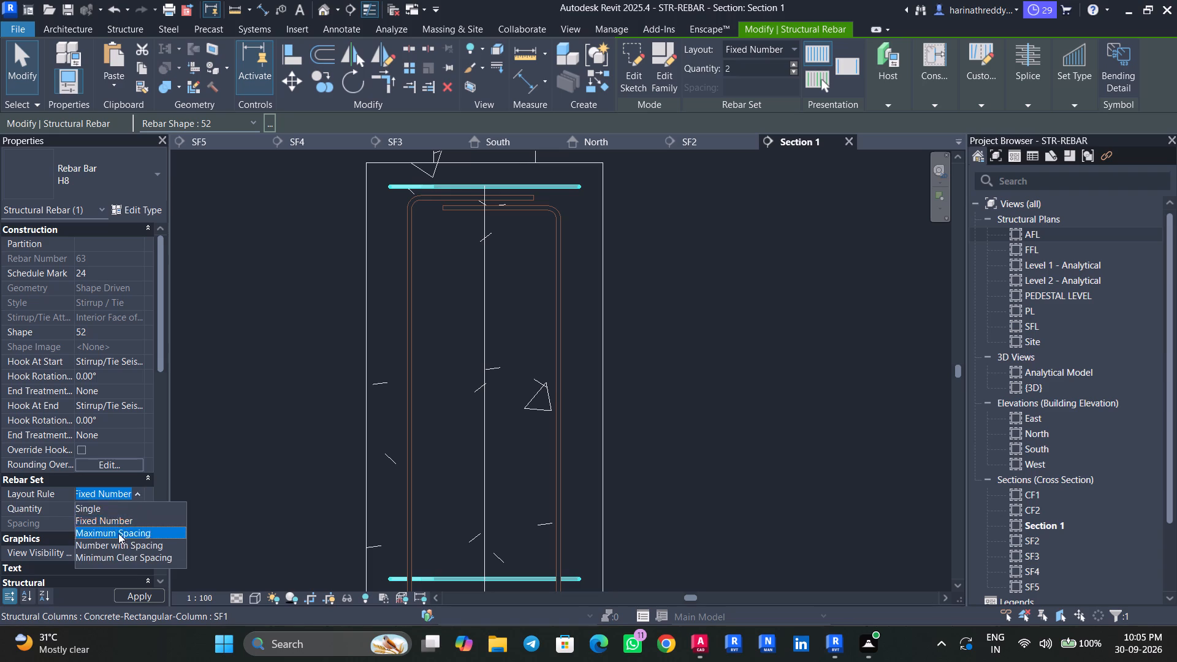
pyautogui.click(123, 524)
pyautogui.moveTo(126, 524); pyautogui.dragTo(39, 523)
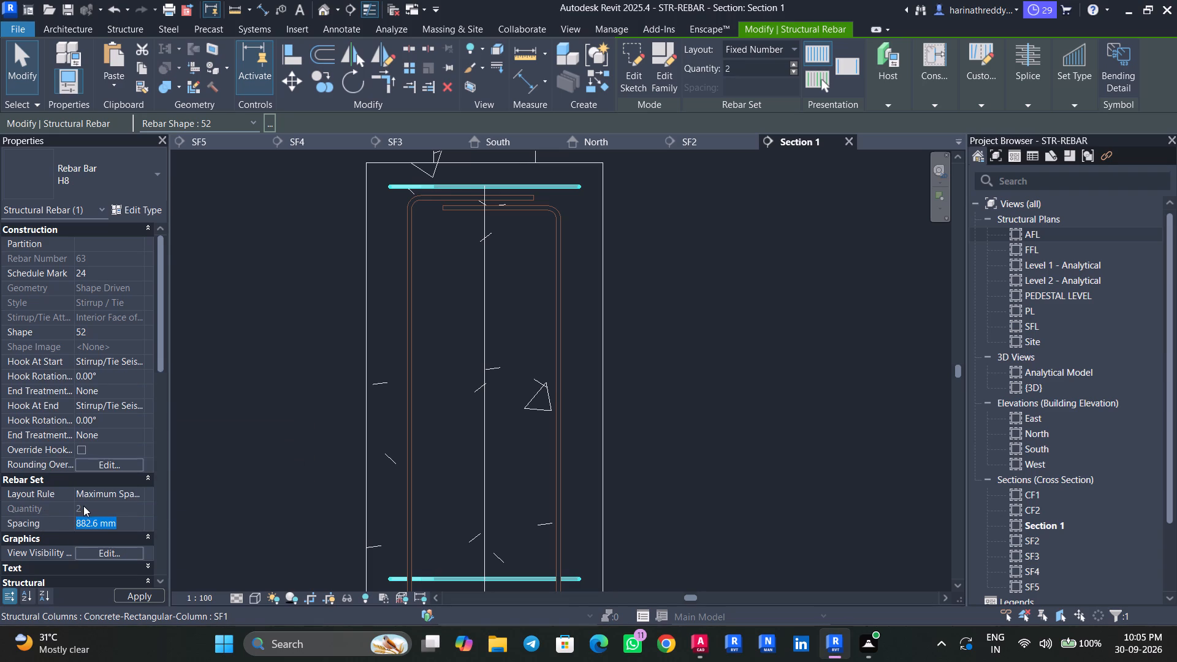
pyautogui.press('8')
pyautogui.hotkey('shift', '"')
pyautogui.press('Return')
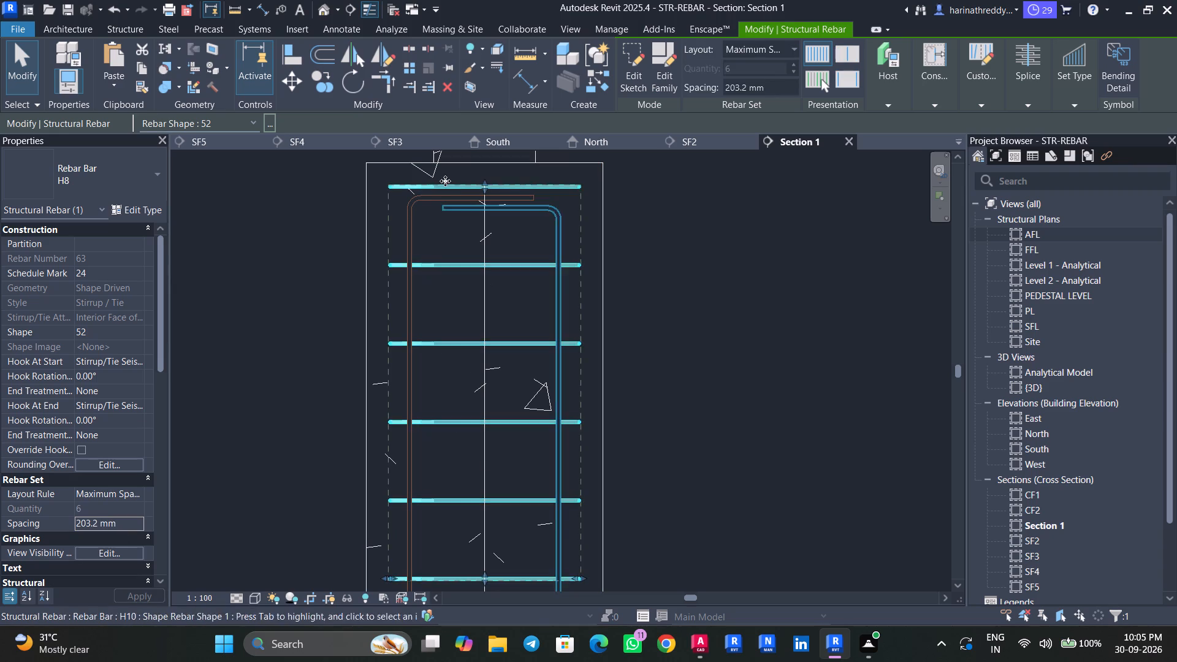
# Lower the top end of the stirrup set to just below the vertical bars' bent top legs.
pyautogui.scroll(3, 506, 194)
pyautogui.moveTo(478, 186); pyautogui.dragTo(476, 224)
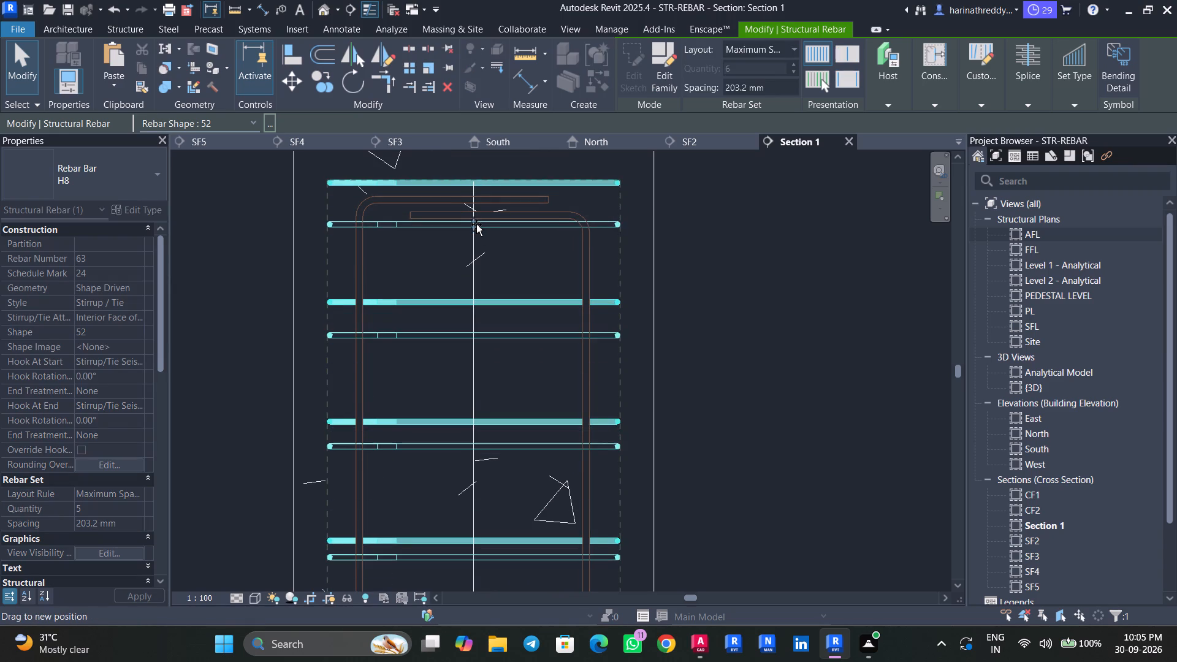
pyautogui.moveTo(476, 224); pyautogui.dragTo(476, 228)
pyautogui.press('Escape')
pyautogui.press('Escape')
# Nudge the pedestal's left-hand vertical H10 bar outward, closer to the stirrup edge.
pyautogui.scroll(-12, 625, 264)
pyautogui.moveTo(638, 260); pyautogui.dragTo(636, 252, button='middle')
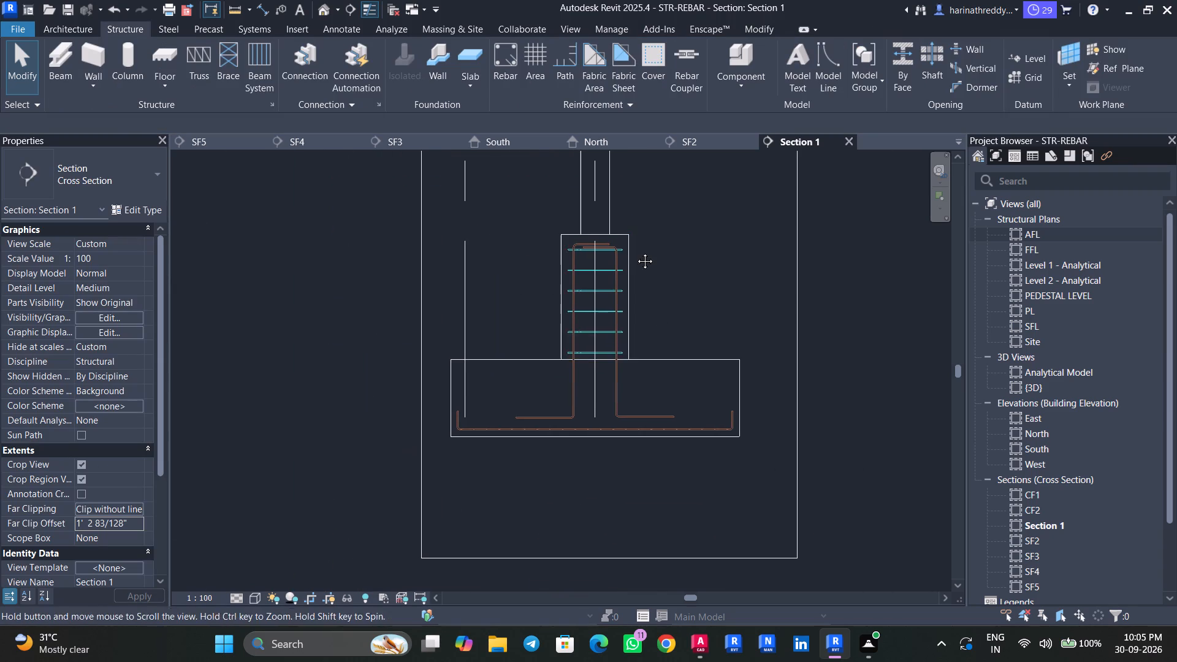
pyautogui.moveTo(636, 252); pyautogui.dragTo(636, 251, button='middle')
pyautogui.scroll(5, 588, 330)
pyautogui.click(558, 346)
pyautogui.scroll(1, 558, 346)
pyautogui.scroll(-1, 558, 346)
pyautogui.scroll(2, 558, 346)
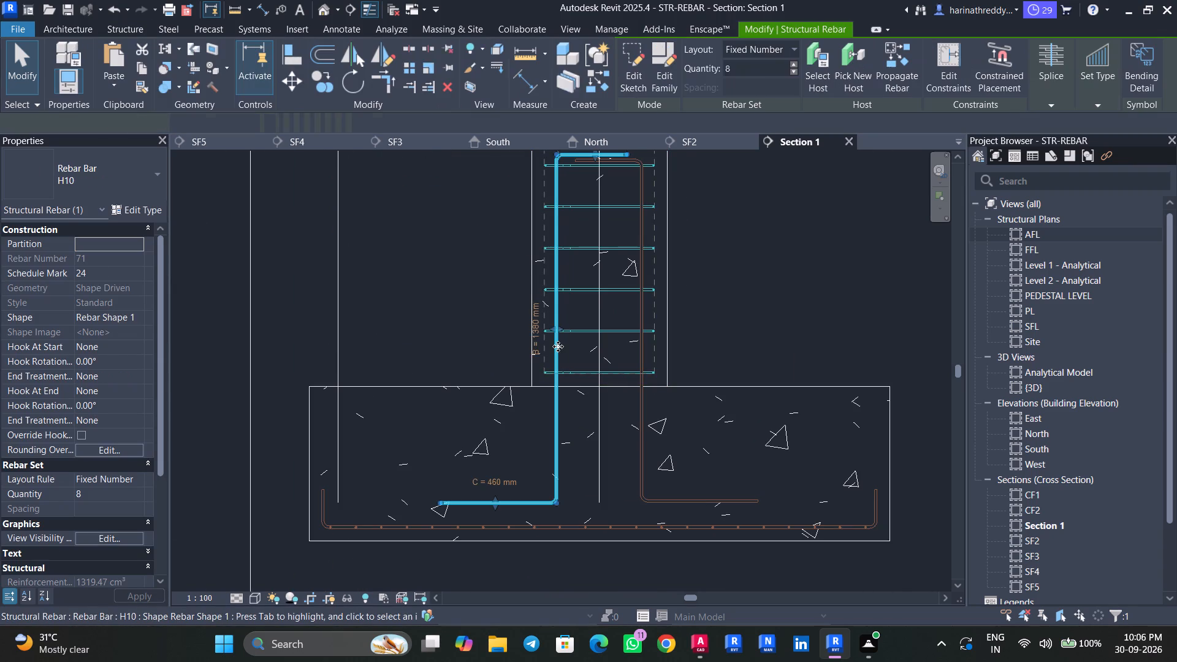
pyautogui.press('Left')
pyautogui.press('Left')
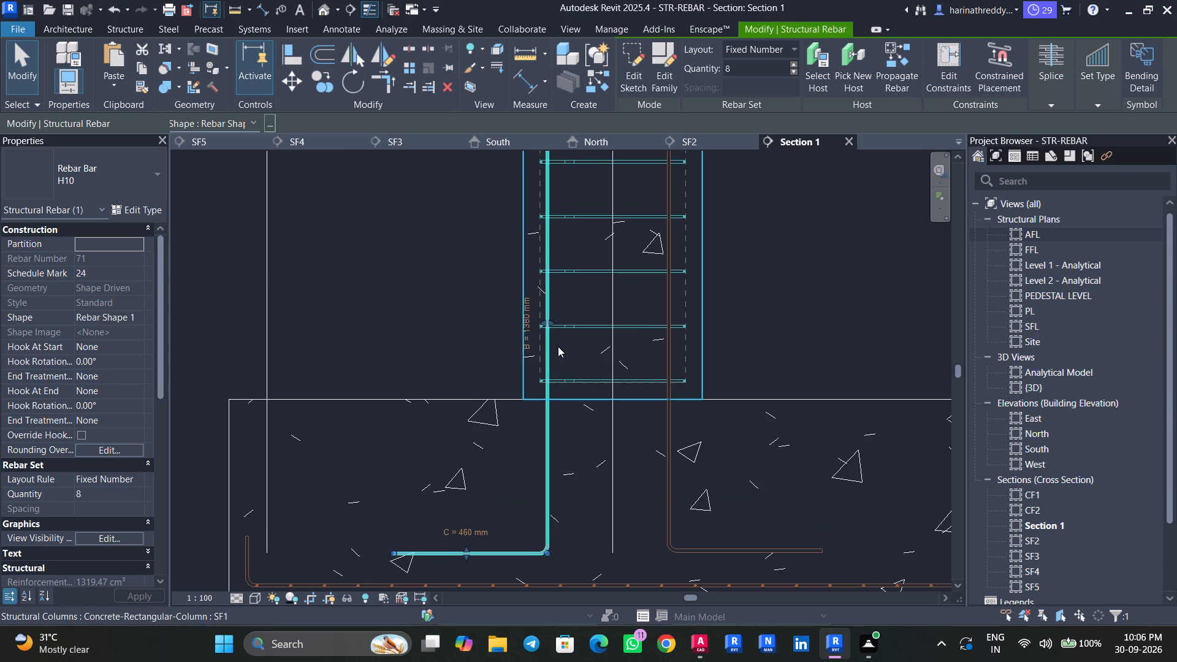
pyautogui.press('Left')
pyautogui.press('Right')
pyautogui.press('Escape')
pyautogui.press('Escape')
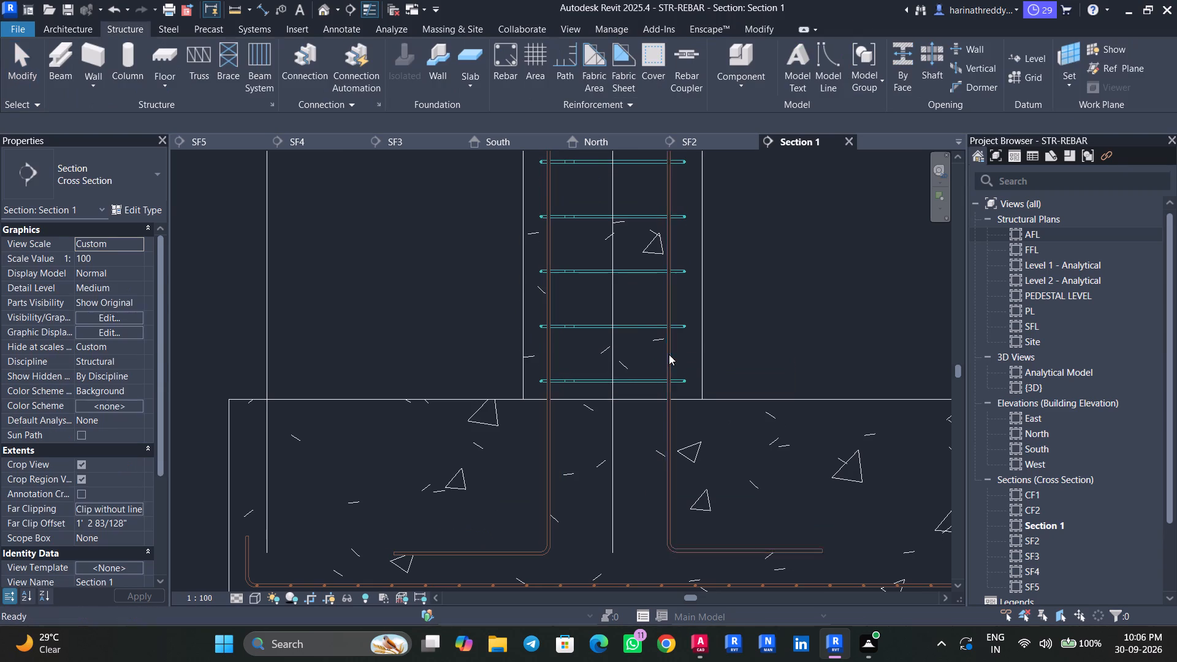
# Nudge the pedestal's right-hand vertical H10 bar outward by two increments, closer to the stirrup edge.
pyautogui.click(669, 354)
pyautogui.press('Right')
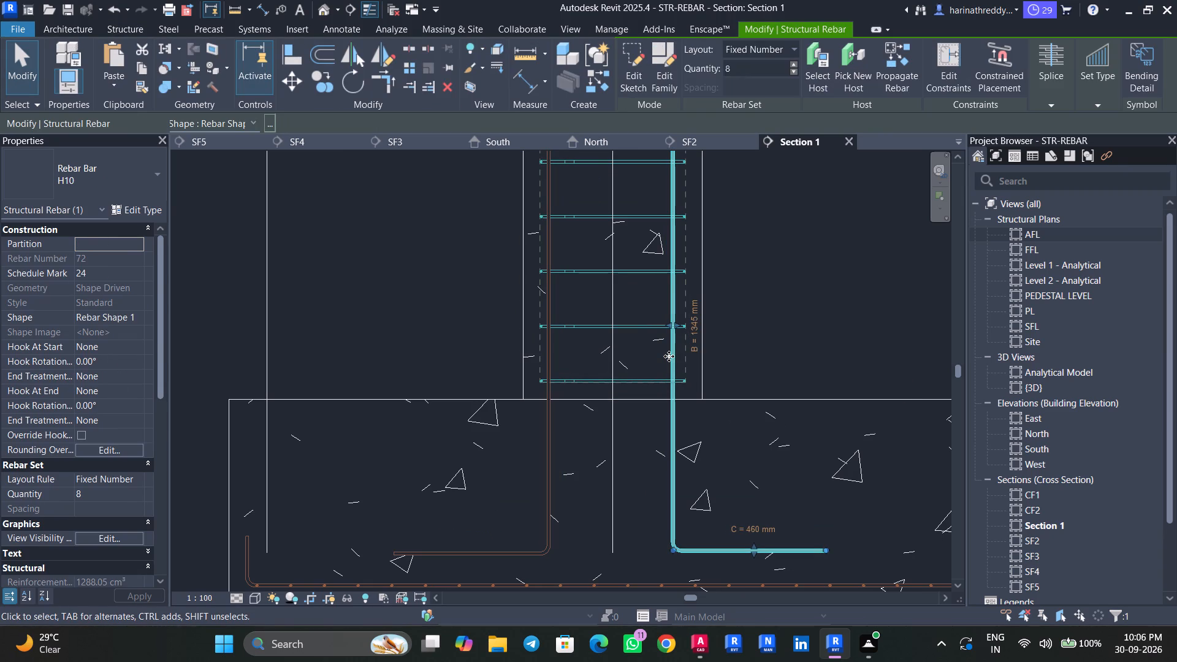
pyautogui.press('Right')
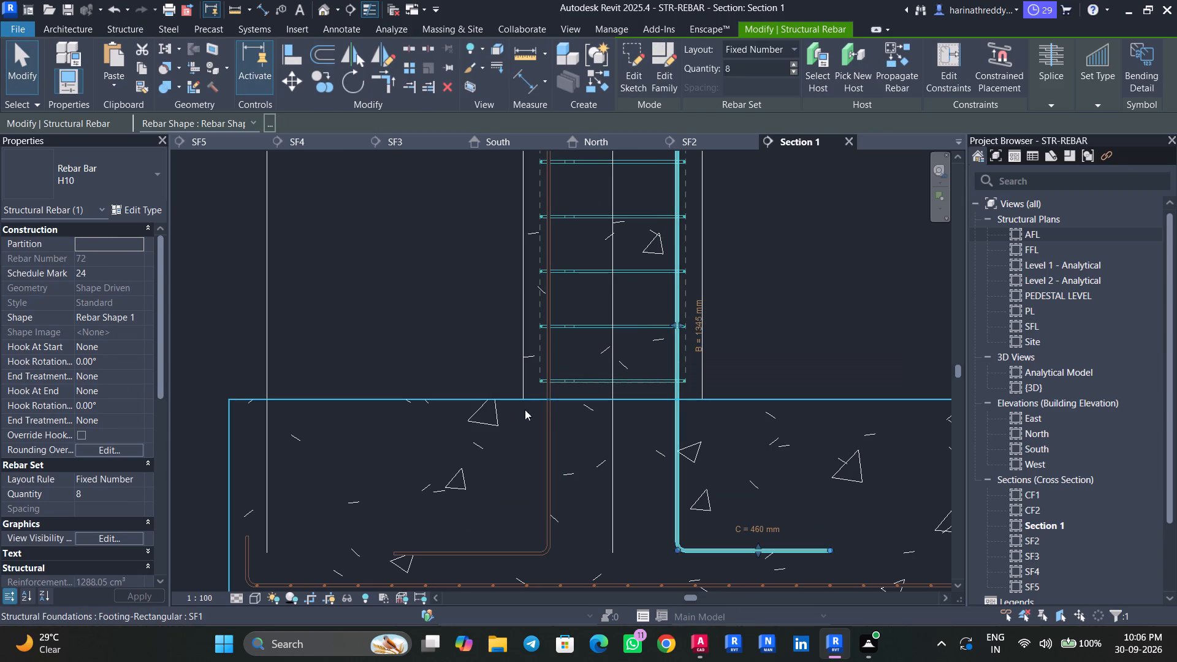
pyautogui.press('Escape')
pyautogui.press('Escape')
pyautogui.press('Escape')
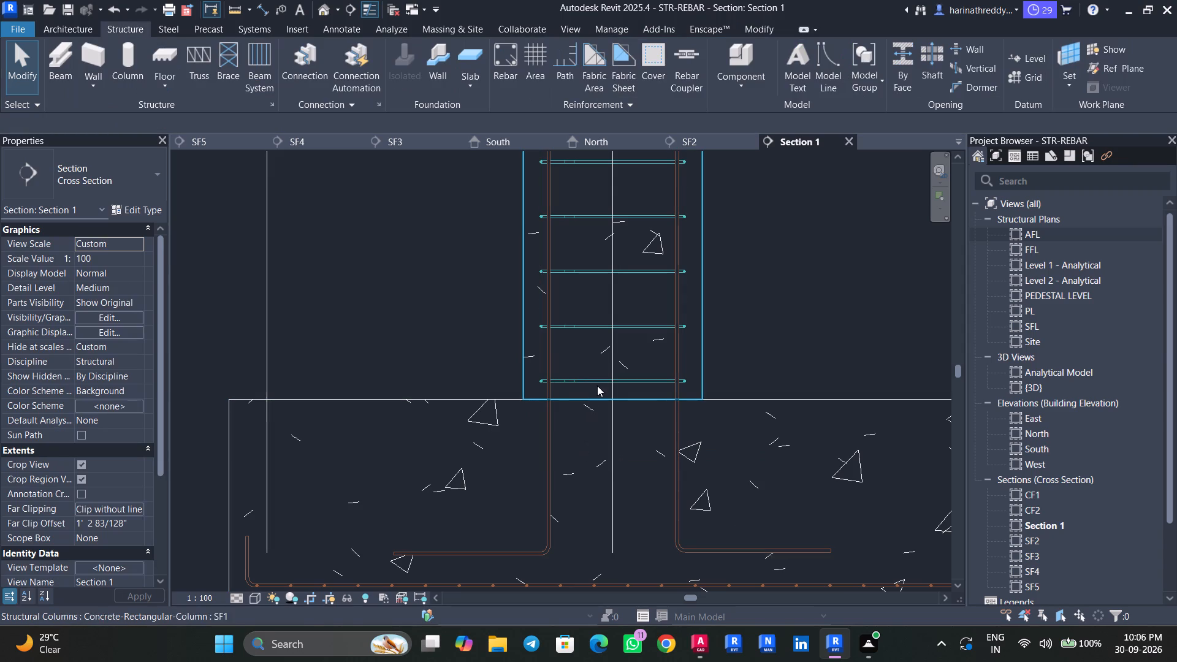
# Extend the bottom end of the stirrup set down into the SF1 footing, just above the vertical bars' bottom legs.
pyautogui.click(597, 384)
pyautogui.moveTo(612, 385); pyautogui.dragTo(619, 532)
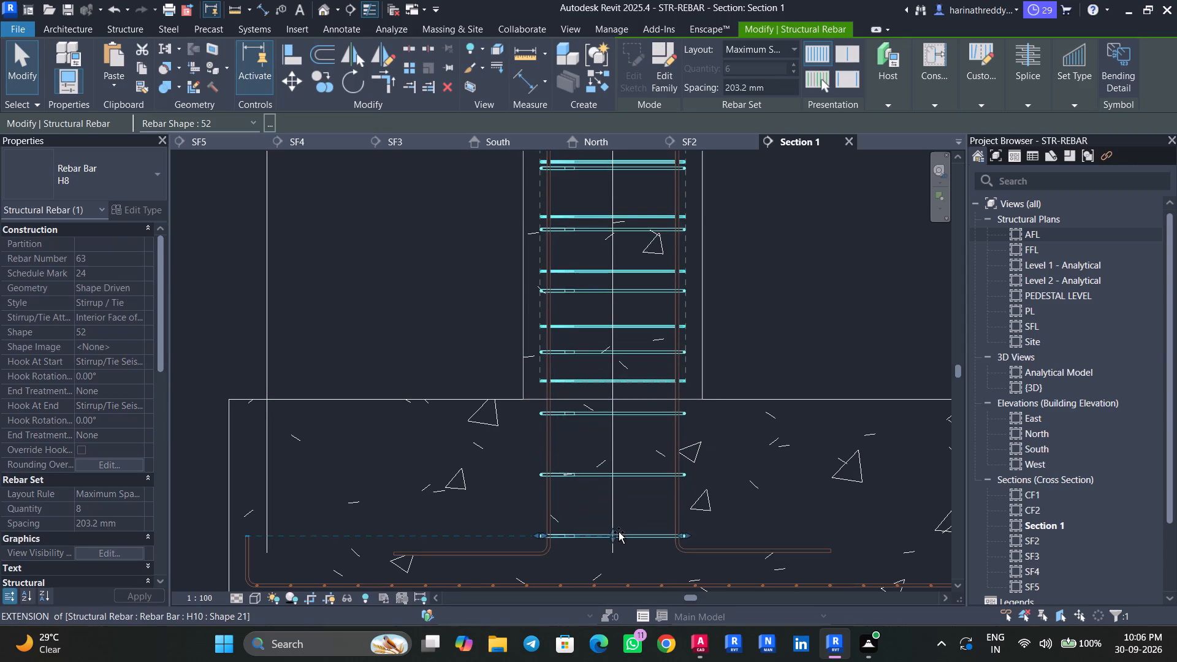
pyautogui.moveTo(619, 532); pyautogui.dragTo(618, 533)
pyautogui.press('Escape')
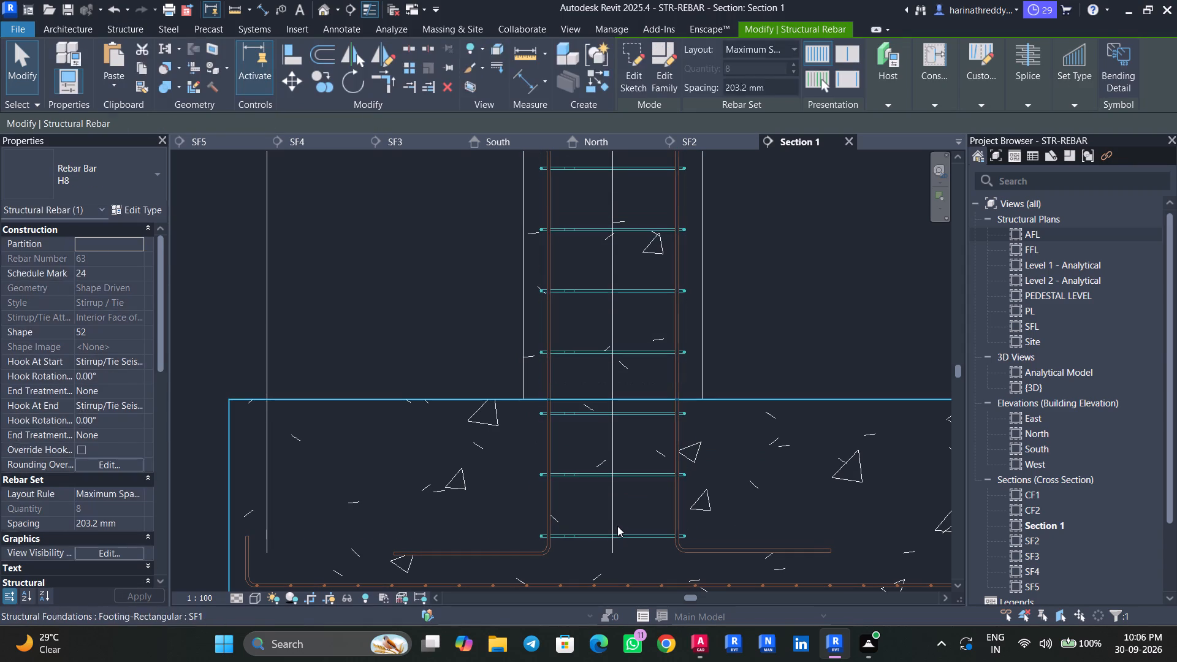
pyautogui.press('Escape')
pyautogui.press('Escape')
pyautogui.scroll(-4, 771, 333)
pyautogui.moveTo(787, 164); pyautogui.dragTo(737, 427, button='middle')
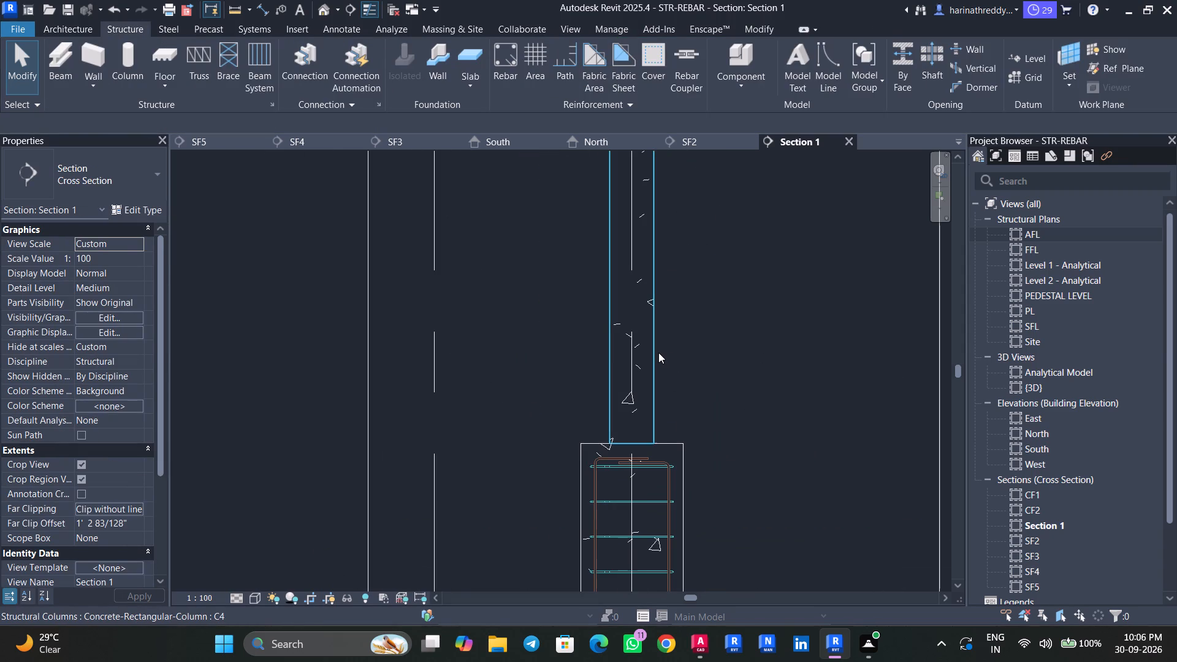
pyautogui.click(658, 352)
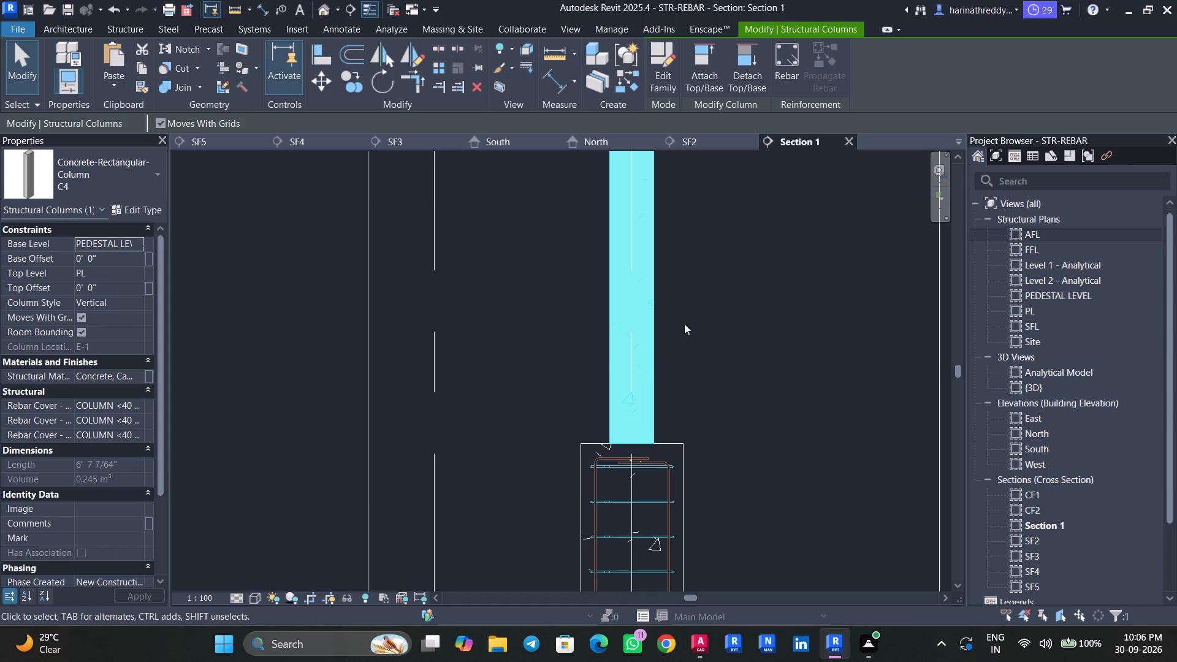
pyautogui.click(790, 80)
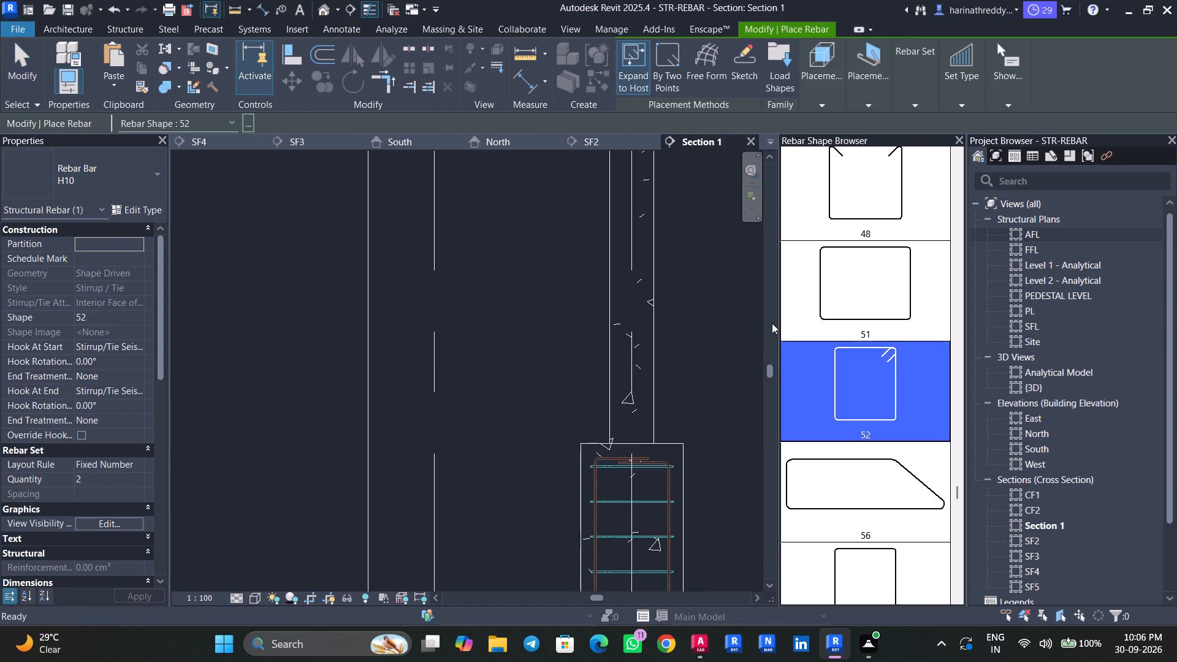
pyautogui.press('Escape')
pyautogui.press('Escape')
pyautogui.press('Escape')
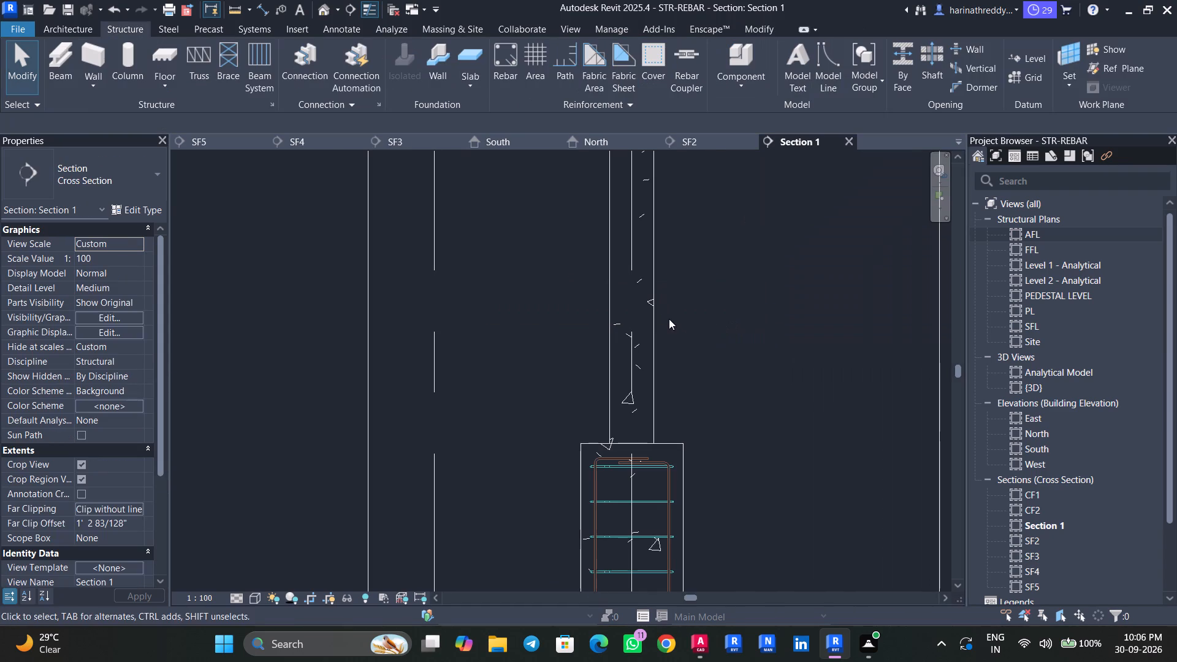
# In AutoCAD, examine the column schedule in TYPICAL FLOOR DETAILS for the vertical steel, stirrups and bar layout.
pyautogui.click(660, 313)
pyautogui.click(704, 649)
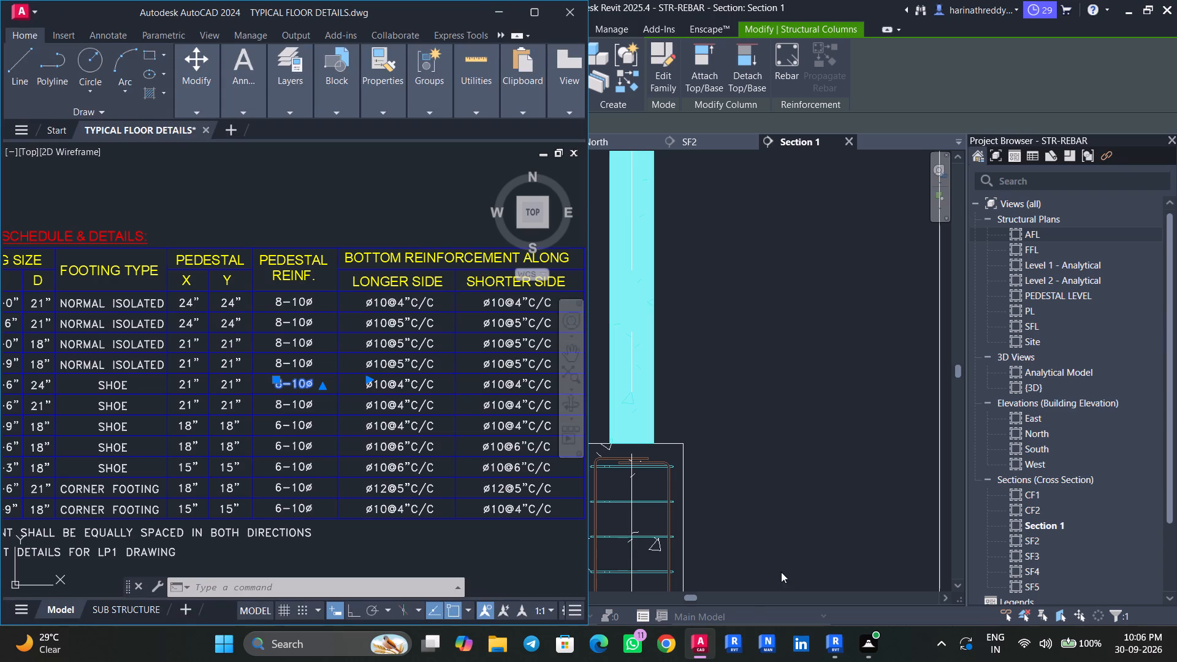
pyautogui.scroll(-2, 340, 441)
pyautogui.moveTo(443, 513); pyautogui.dragTo(398, 413, button='middle')
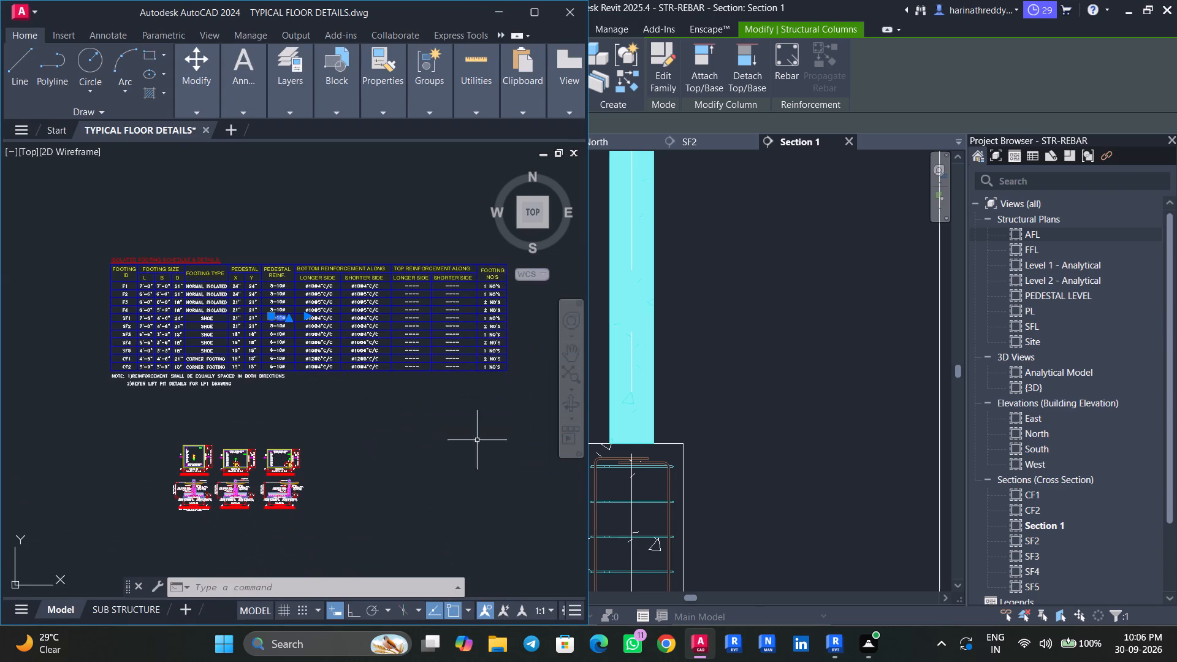
pyautogui.moveTo(486, 440); pyautogui.dragTo(162, 441, button='middle')
pyautogui.moveTo(429, 400); pyautogui.dragTo(289, 442, button='middle')
pyautogui.scroll(4, 298, 392)
pyautogui.scroll(-1, 318, 405)
pyautogui.scroll(1, 318, 405)
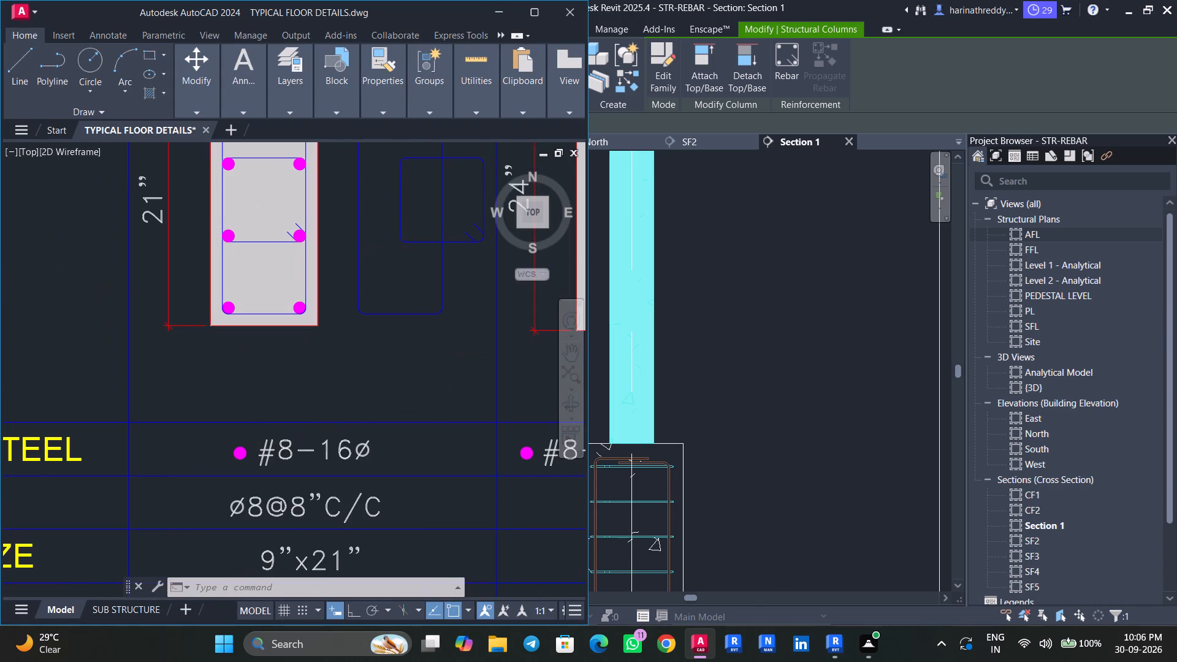
pyautogui.scroll(-1, 326, 394)
pyautogui.moveTo(329, 389); pyautogui.dragTo(291, 463, button='middle')
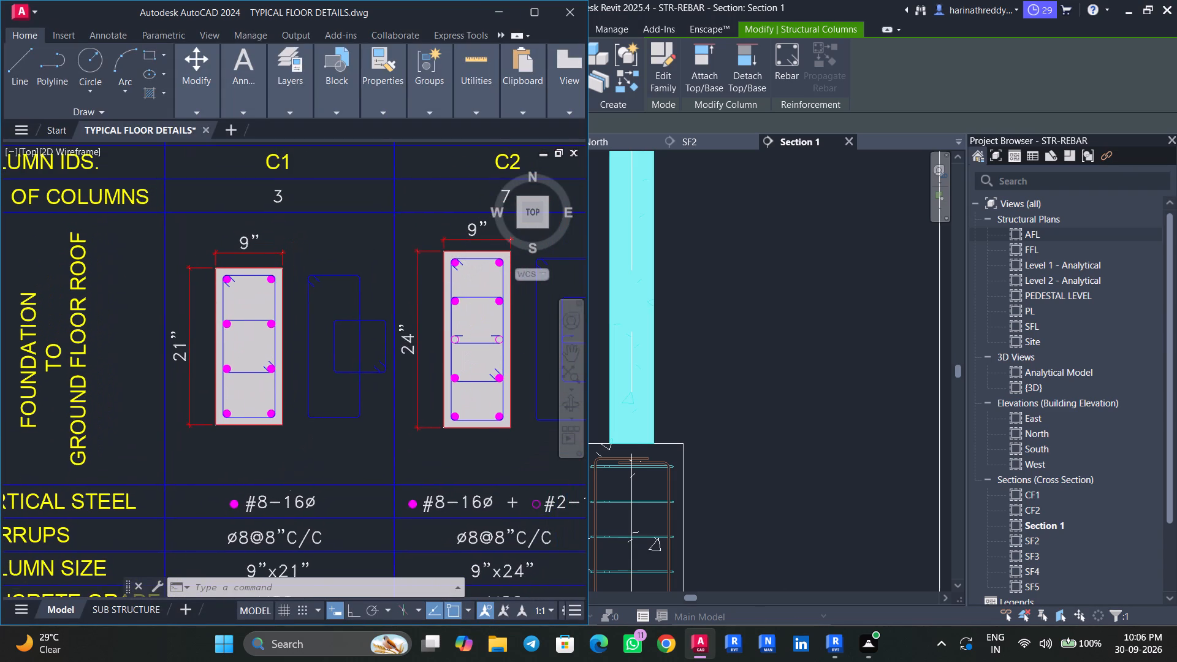
pyautogui.moveTo(316, 447); pyautogui.dragTo(270, 378, button='middle')
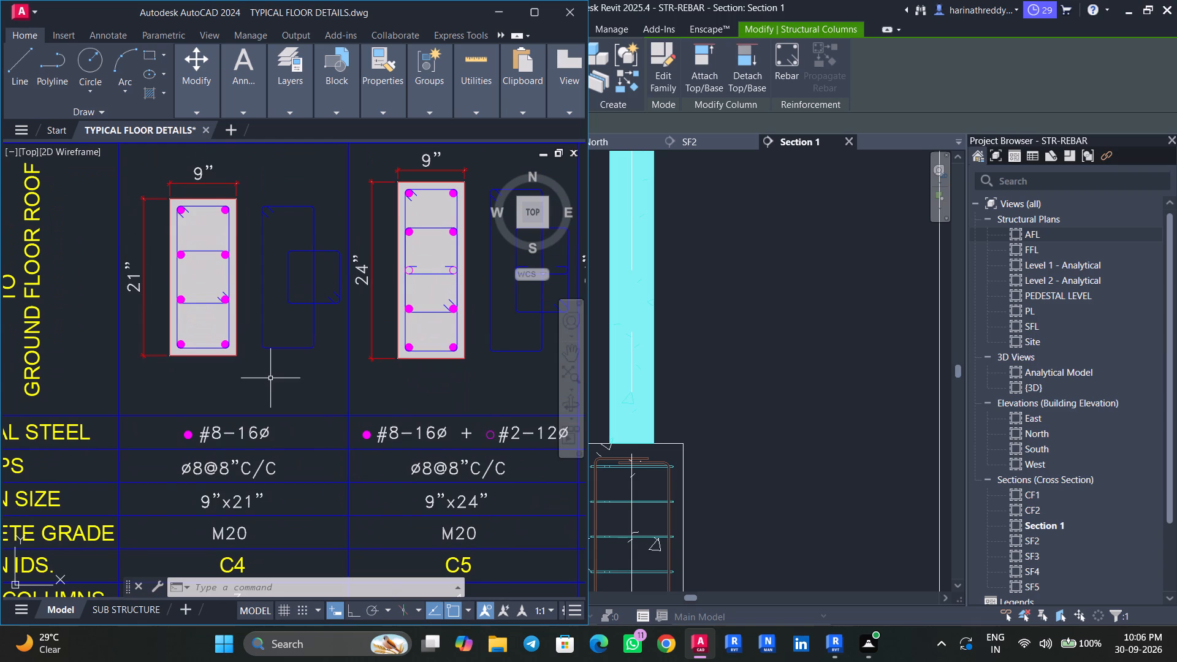
pyautogui.click(501, 14)
# Back in Revit, pick the straight rebar shape 00 for the C4 column's vertical bars.
pyautogui.click(93, 164)
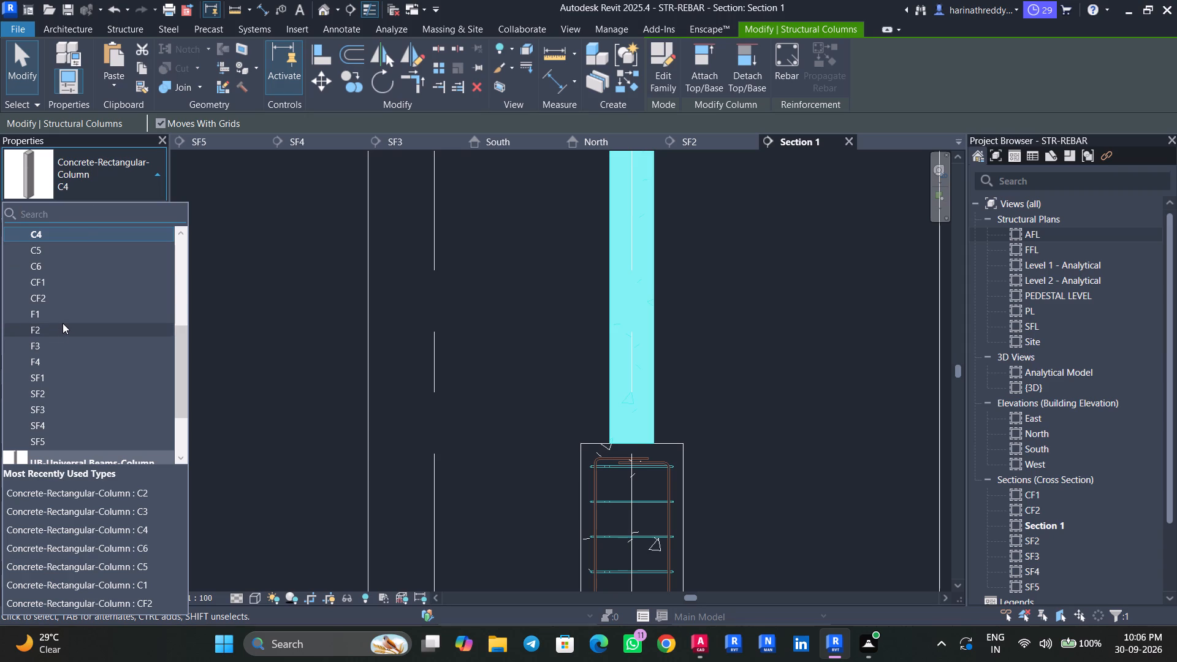
pyautogui.click(783, 72)
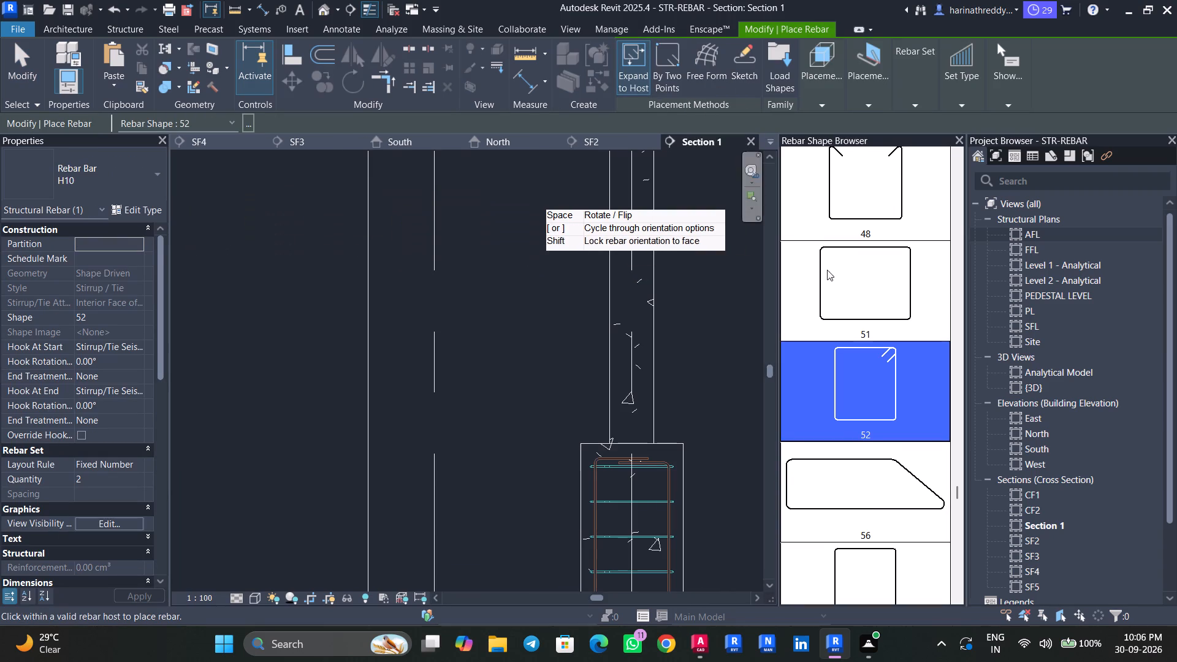
pyautogui.scroll(-1, 827, 270)
pyautogui.scroll(1, 827, 270)
pyautogui.scroll(-1, 827, 270)
pyautogui.scroll(7, 827, 270)
pyautogui.scroll(-1, 863, 276)
pyautogui.scroll(10, 863, 276)
pyautogui.moveTo(957, 394); pyautogui.dragTo(954, 159)
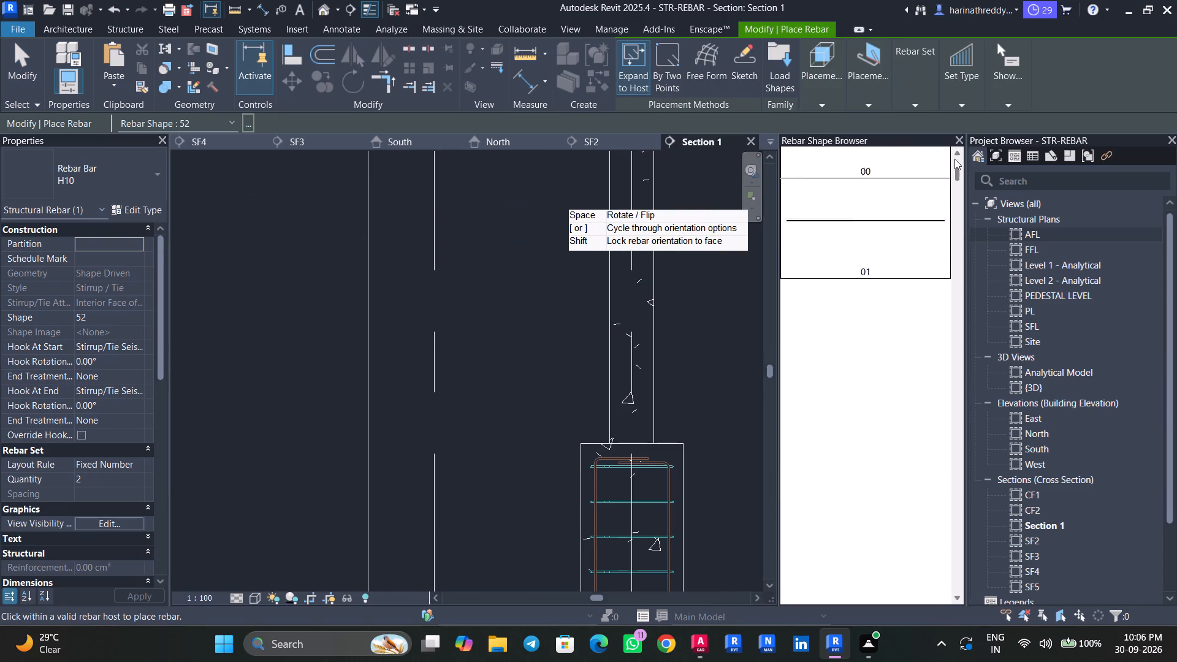
pyautogui.moveTo(954, 159); pyautogui.dragTo(958, 128)
pyautogui.click(864, 199)
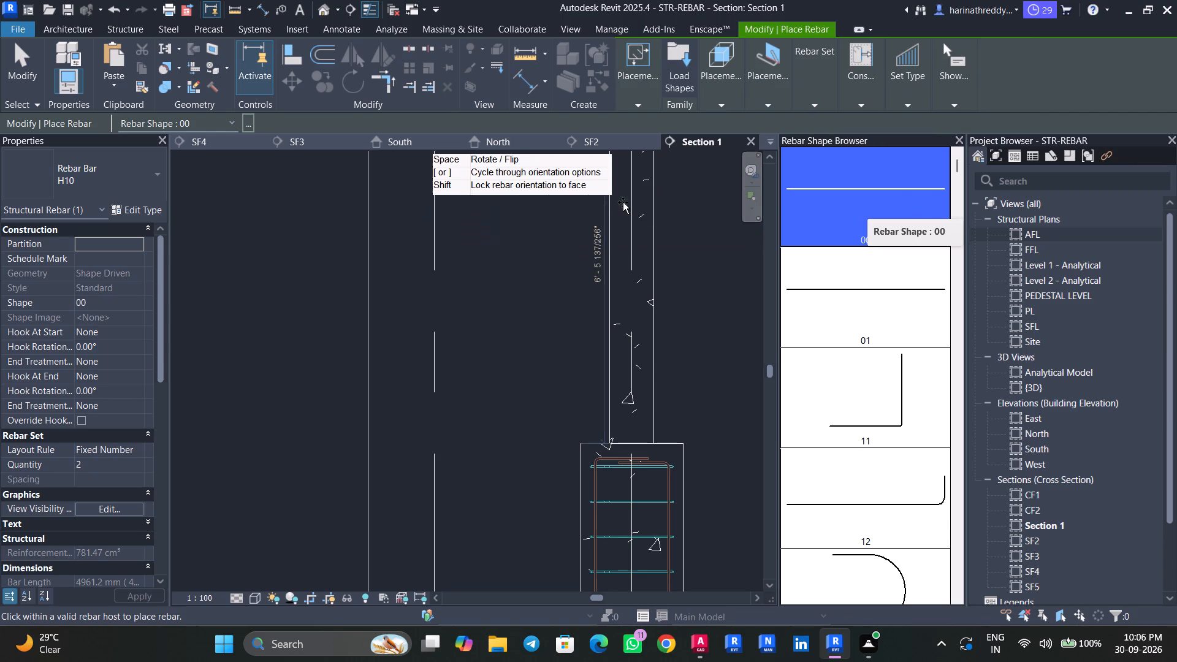
pyautogui.press('Escape')
pyautogui.press('Escape')
pyautogui.press('Escape')
# Select the C4 column and open the PEDESTAL LEVEL structural plan at grid E-1.
pyautogui.click(655, 230)
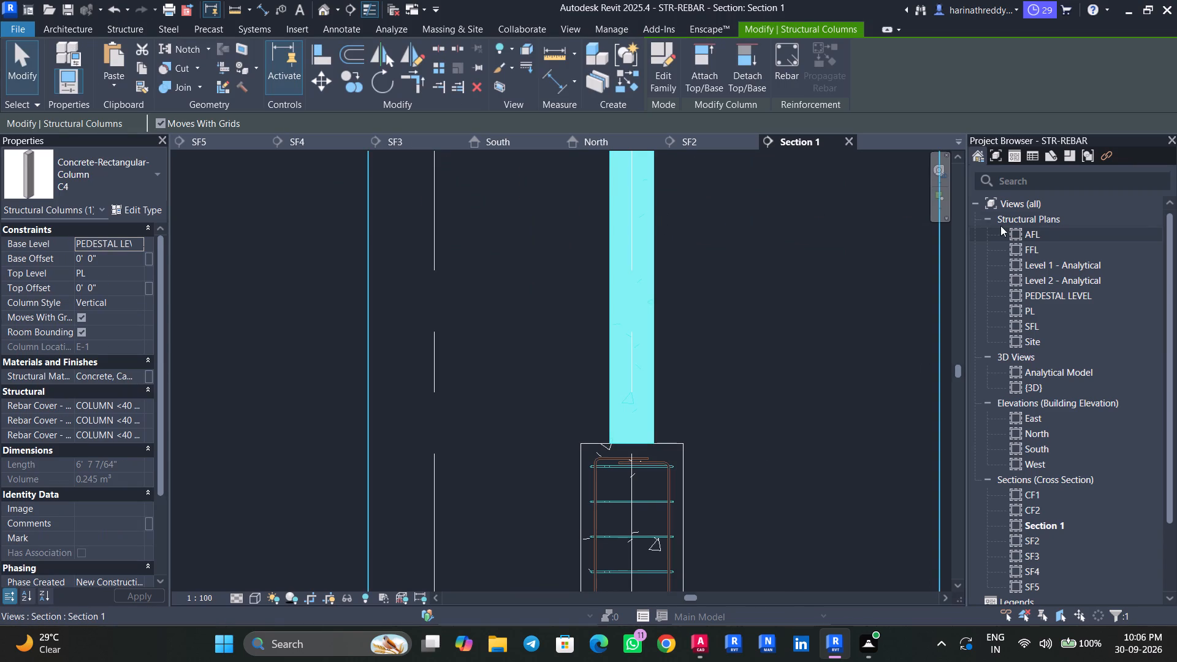
pyautogui.doubleClick(1045, 299)
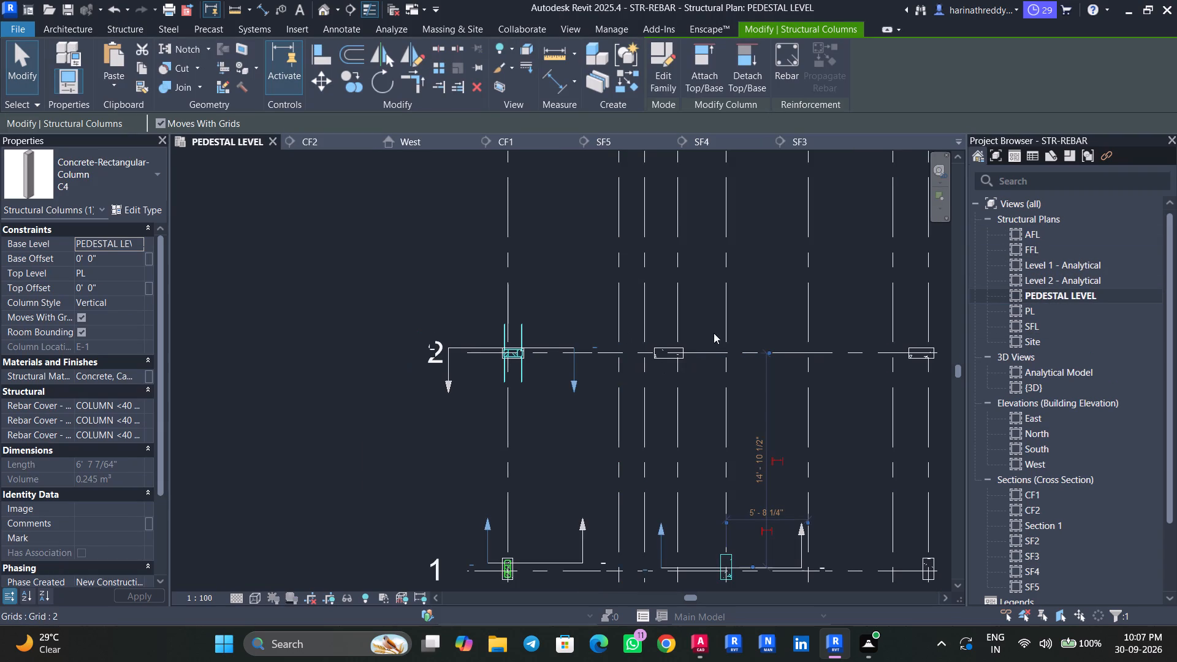
pyautogui.moveTo(783, 460); pyautogui.dragTo(738, 297, button='middle')
pyautogui.scroll(10, 695, 388)
pyautogui.moveTo(684, 400); pyautogui.dragTo(702, 354, button='middle')
pyautogui.scroll(-4, 702, 354)
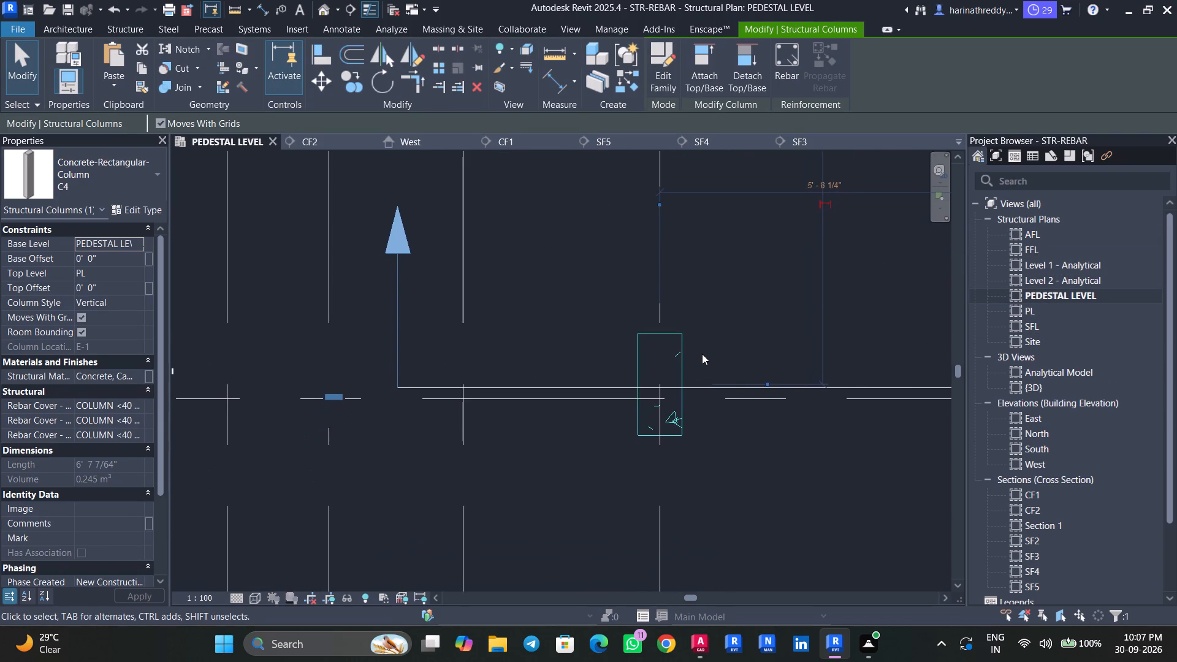
pyautogui.scroll(-1, 702, 354)
pyautogui.scroll(2, 702, 354)
pyautogui.moveTo(702, 354); pyautogui.dragTo(782, 351, button='middle')
pyautogui.scroll(2, 782, 351)
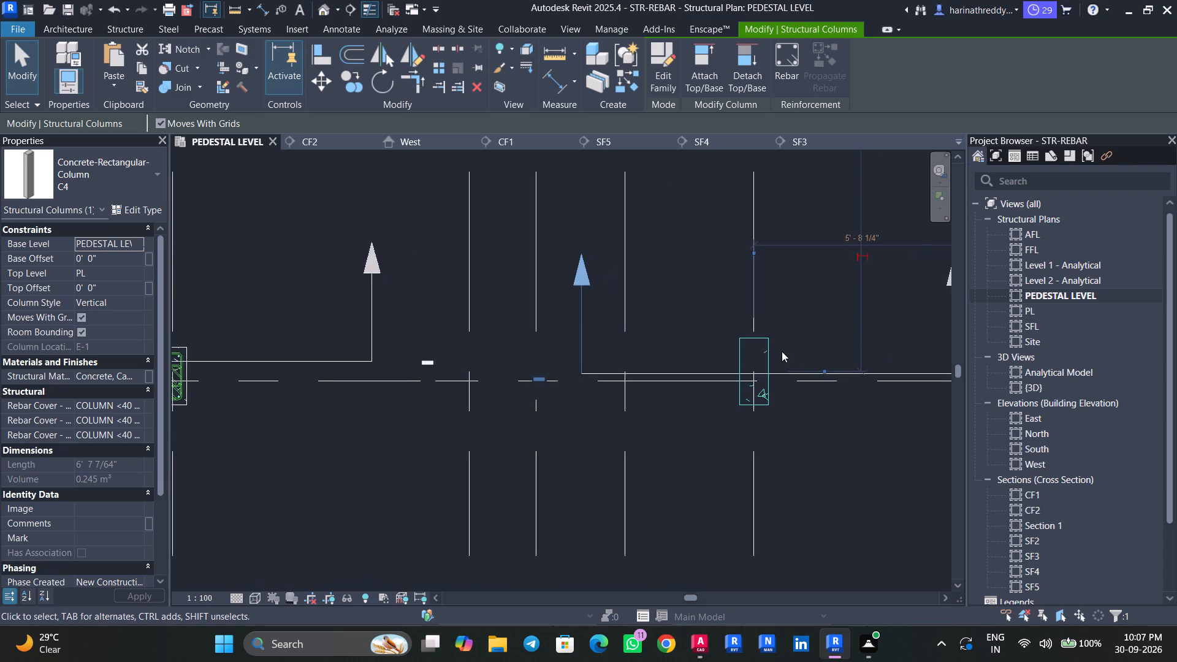
pyautogui.scroll(7, 782, 351)
pyautogui.moveTo(772, 348); pyautogui.dragTo(672, 304, button='middle')
# Start rebar placement in the C4 column and set the bar type to H16.
pyautogui.click(793, 72)
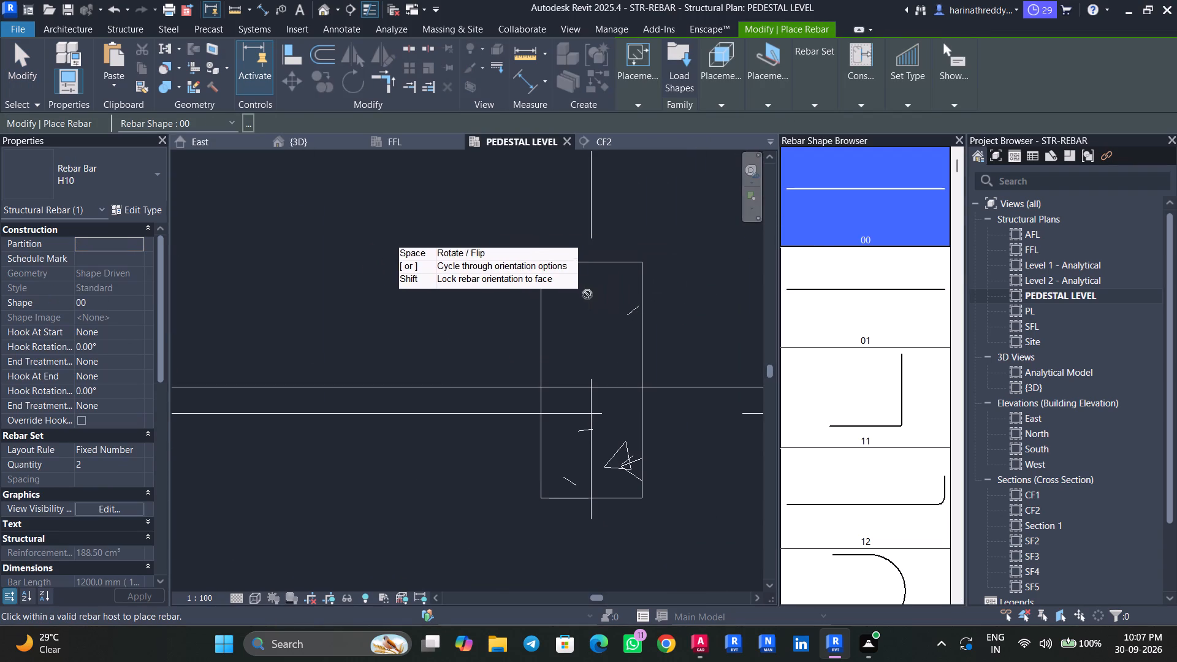
pyautogui.scroll(3, 588, 291)
pyautogui.scroll(-1, 588, 291)
pyautogui.scroll(1, 588, 289)
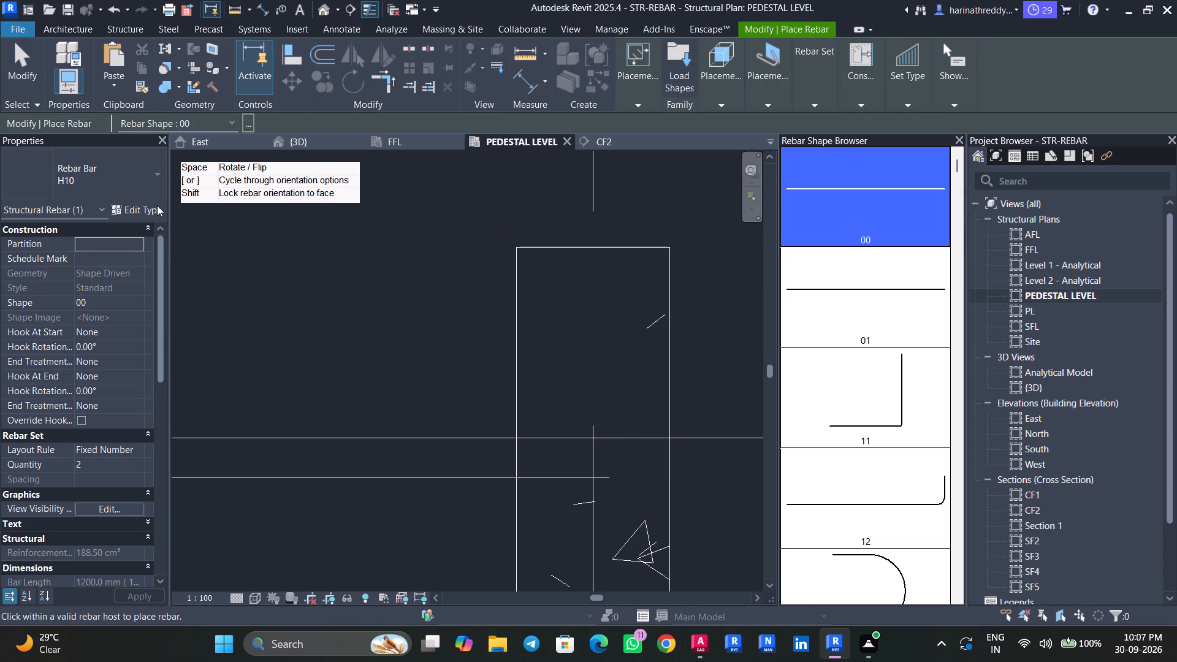
pyautogui.click(132, 197)
pyautogui.click(78, 324)
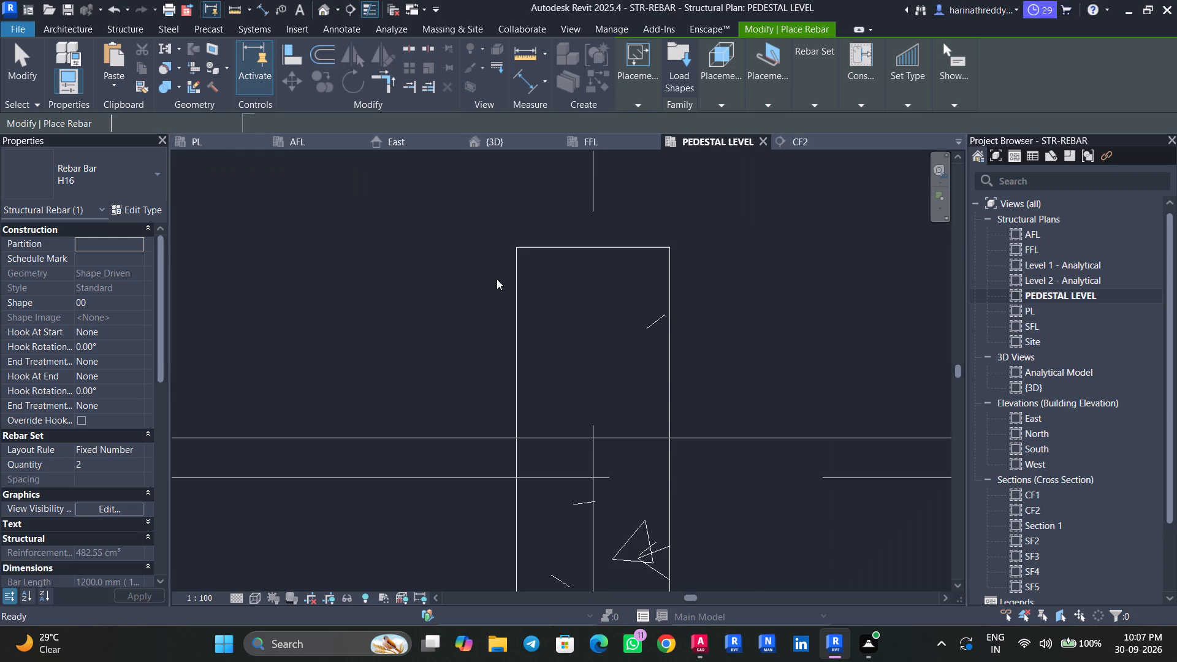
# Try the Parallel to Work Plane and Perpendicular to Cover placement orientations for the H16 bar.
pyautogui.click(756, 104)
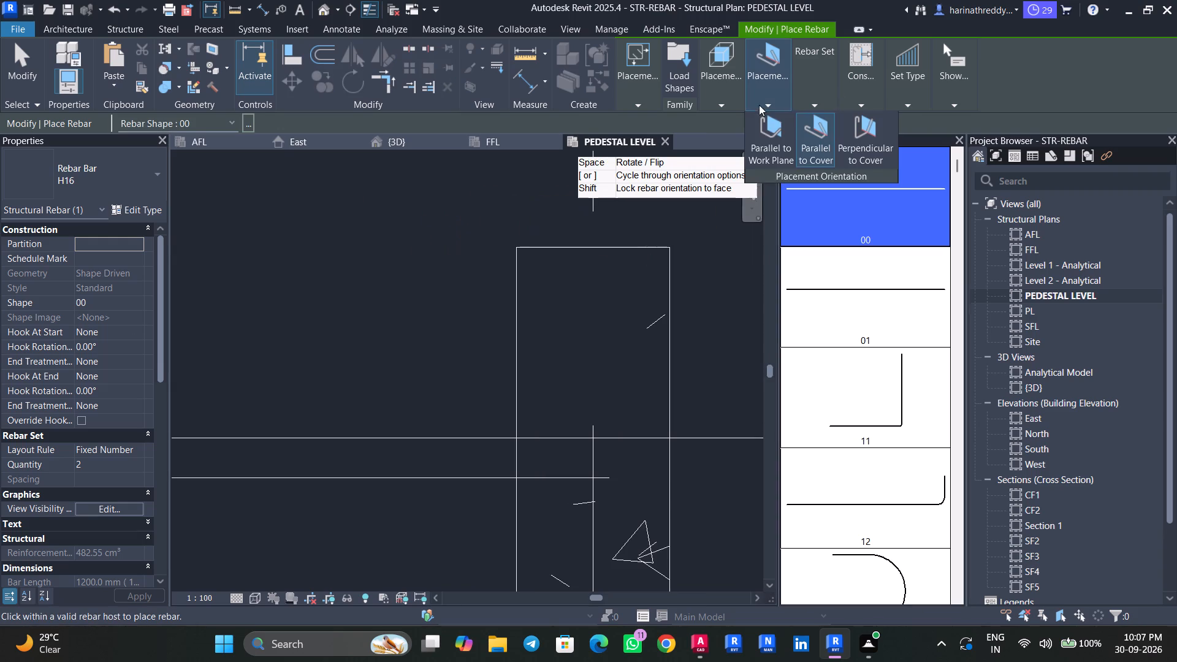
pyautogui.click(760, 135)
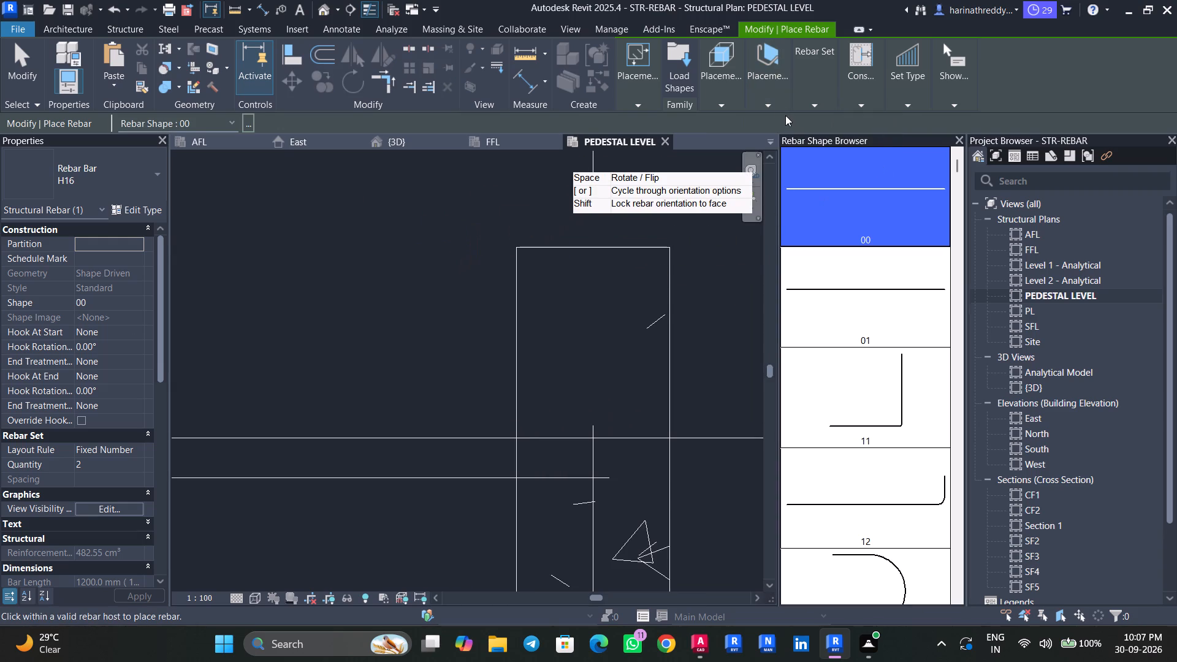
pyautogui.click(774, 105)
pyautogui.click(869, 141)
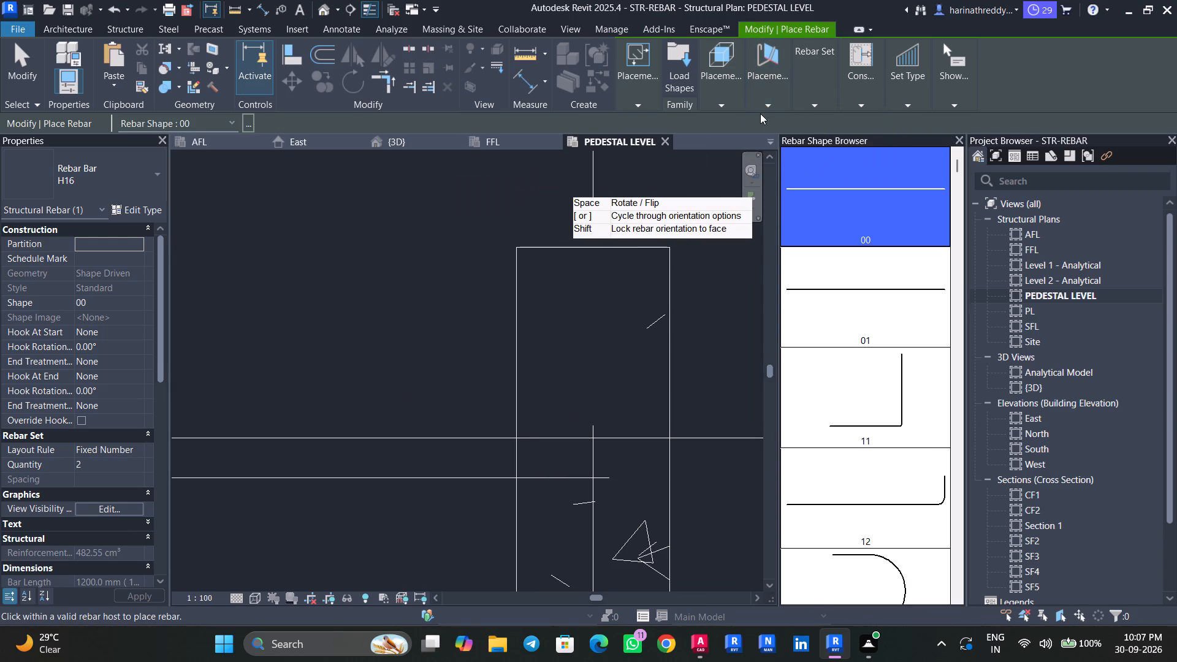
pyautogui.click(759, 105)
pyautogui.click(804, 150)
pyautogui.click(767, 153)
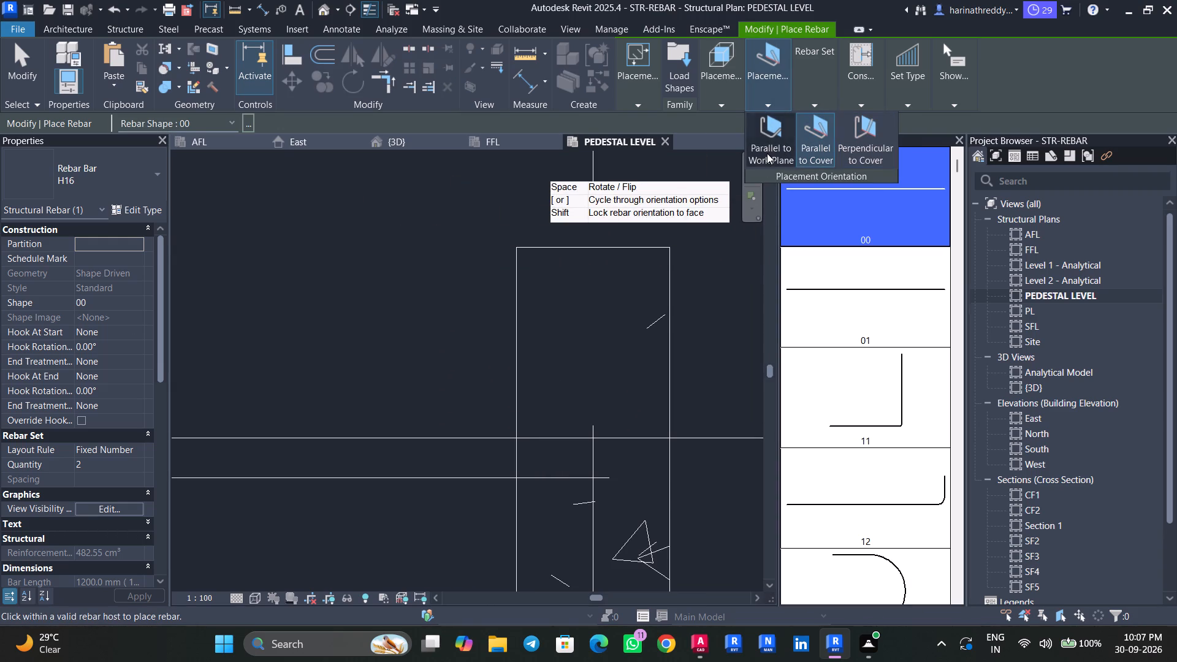
# Set the H16 bar's placement plane to Near Cover Reference after trying Far Cover Reference.
pyautogui.click(715, 117)
pyautogui.click(718, 110)
pyautogui.click(728, 136)
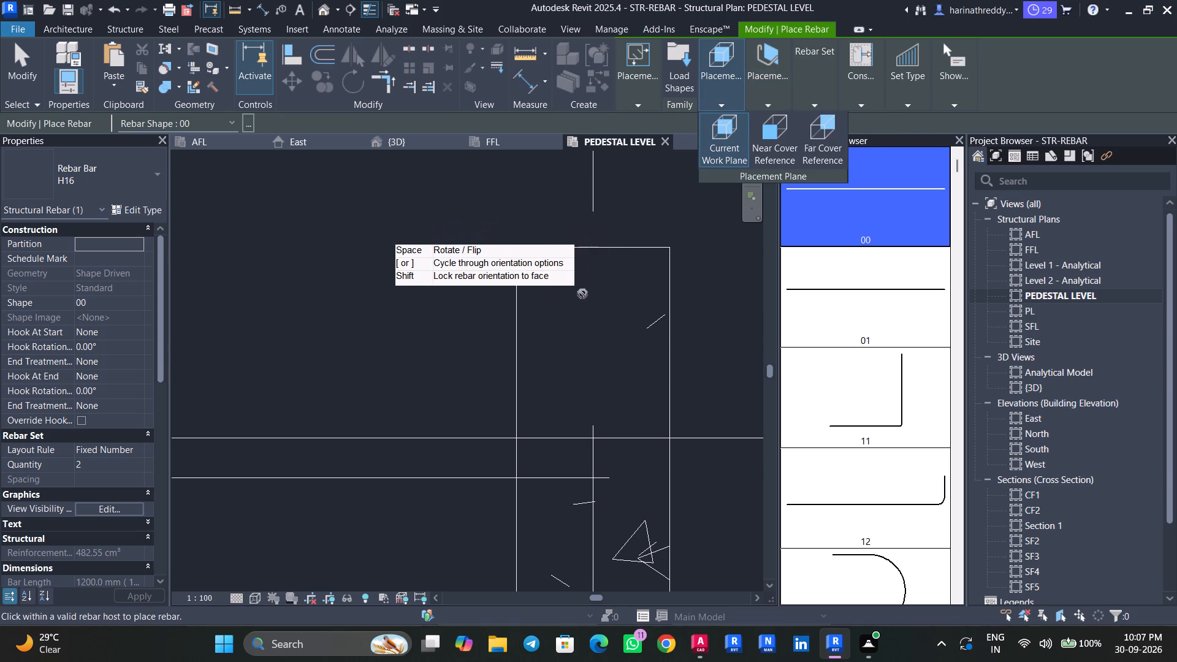
pyautogui.click(804, 140)
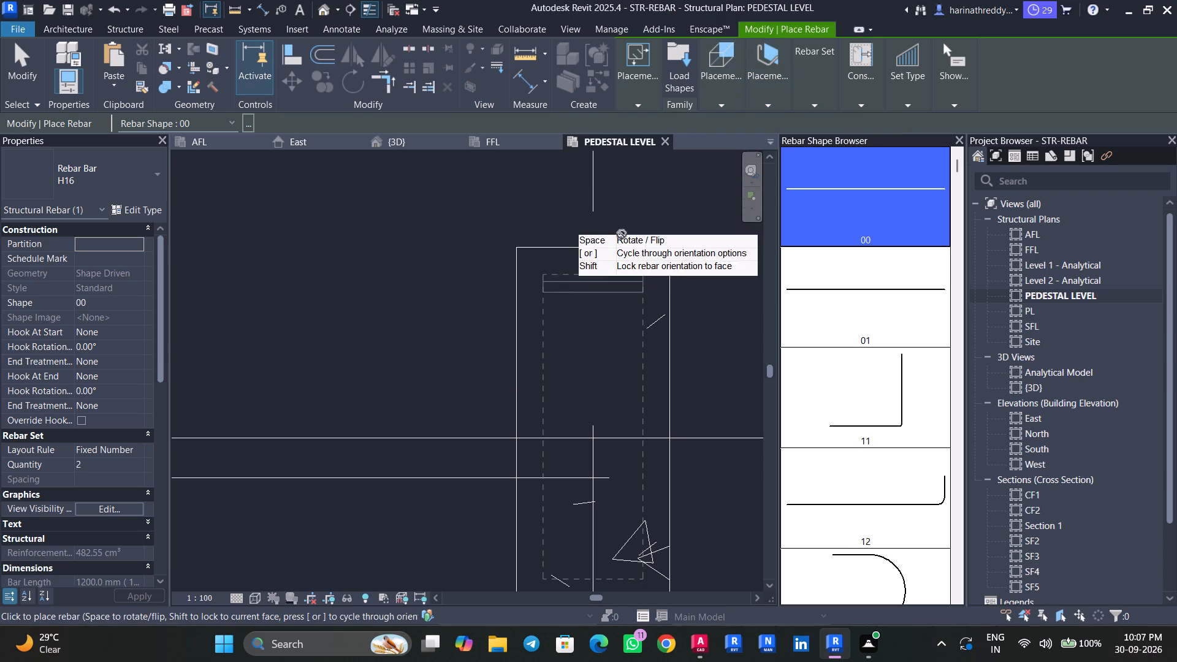
pyautogui.click(715, 108)
pyautogui.click(532, 265)
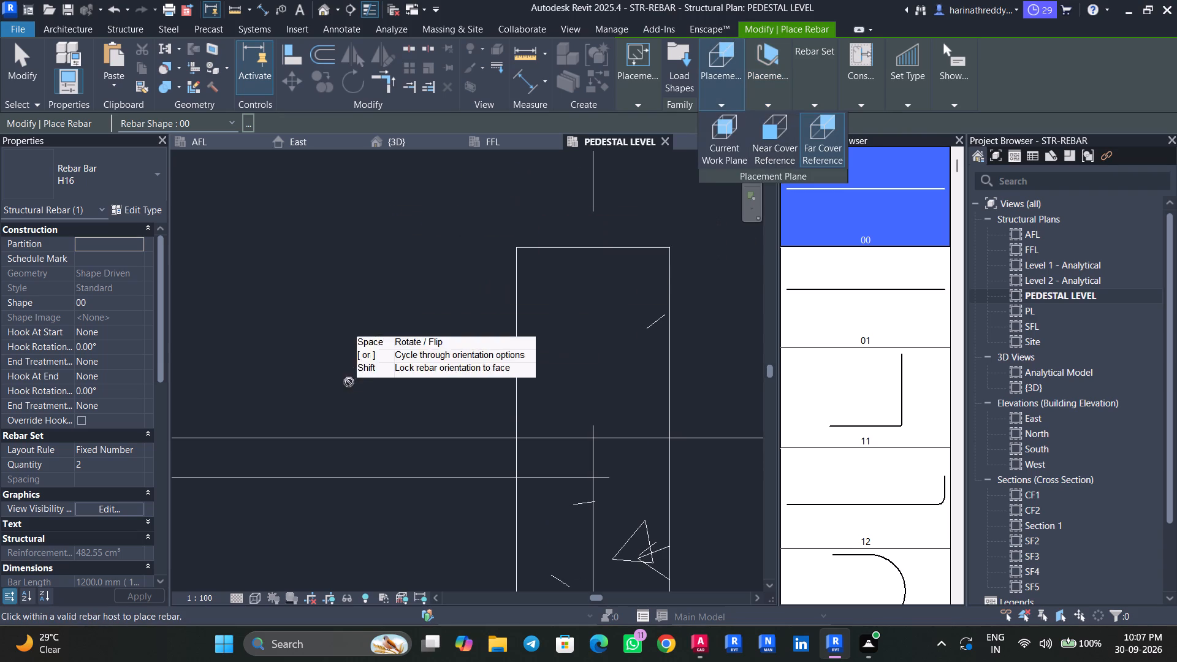
pyautogui.click(728, 99)
pyautogui.click(797, 146)
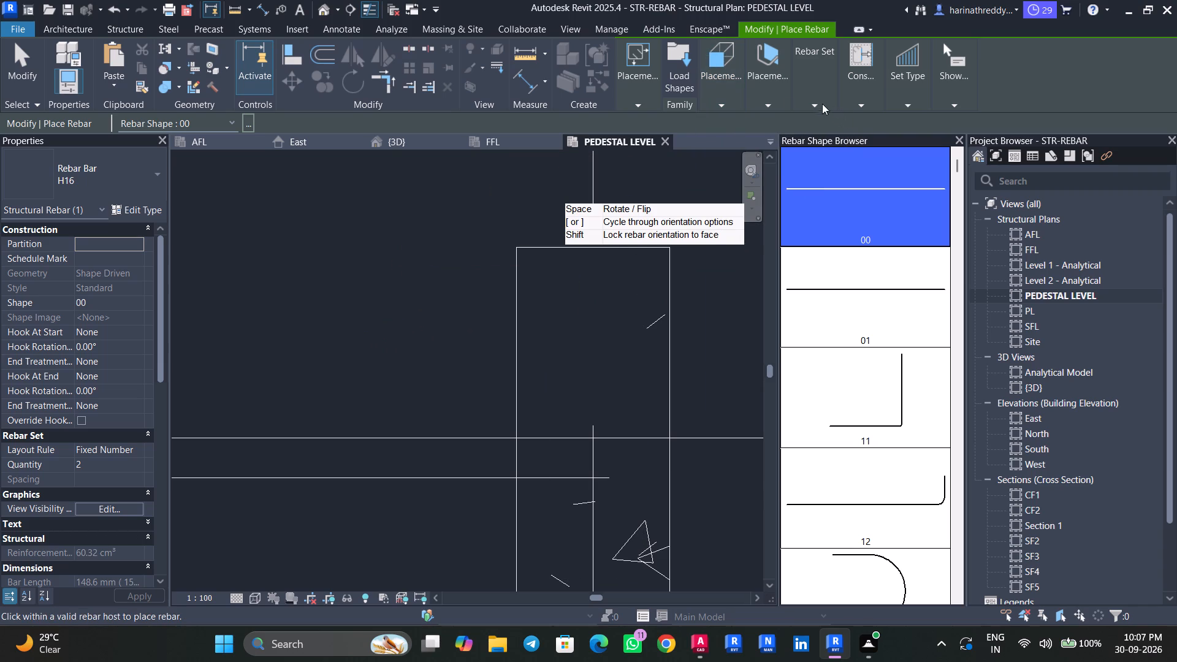
# Set the placement orientation to Parallel to Cover and preview the H16 bars inside the C4 column's upper end in plan.
pyautogui.click(783, 101)
pyautogui.click(819, 126)
pyautogui.scroll(2, 555, 290)
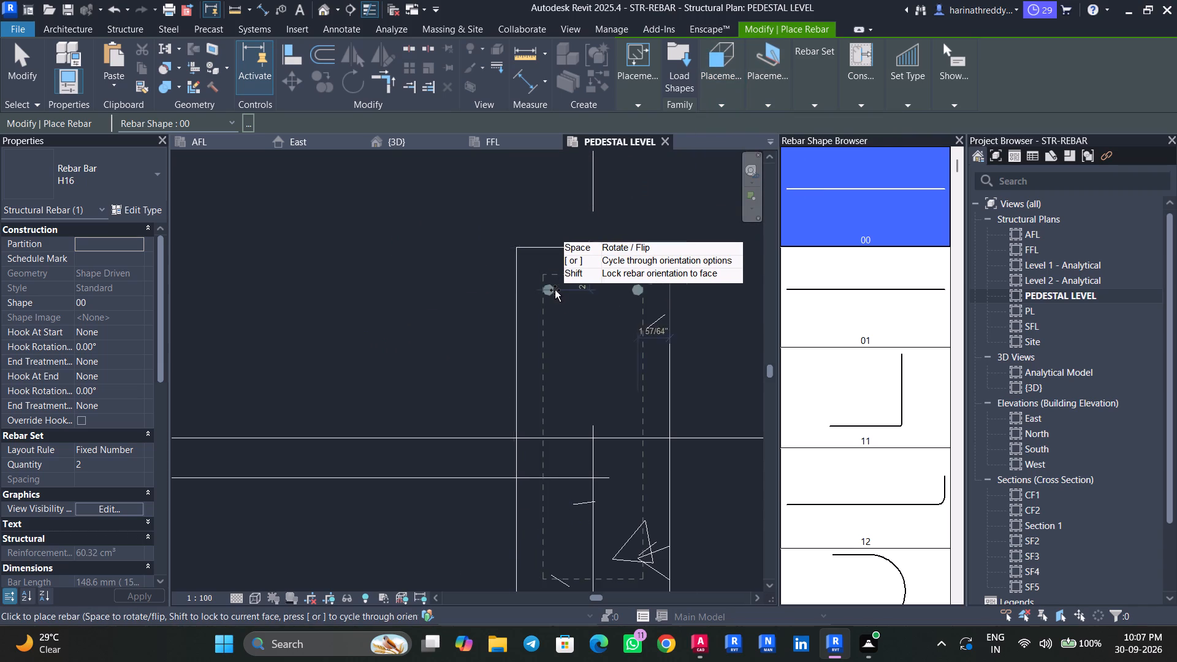
pyautogui.scroll(4, 555, 290)
pyautogui.scroll(-6, 554, 283)
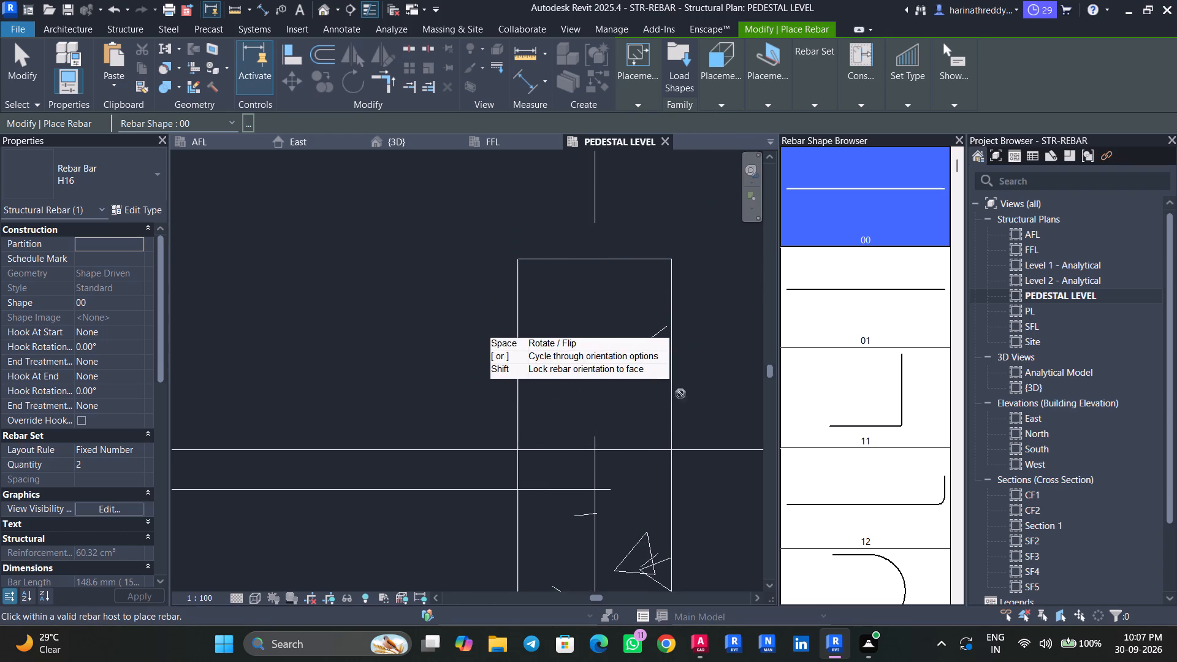
# Check the C4 column's bar layout in the AutoCAD column schedule, and end the current rebar placement in Revit.
pyautogui.click(711, 650)
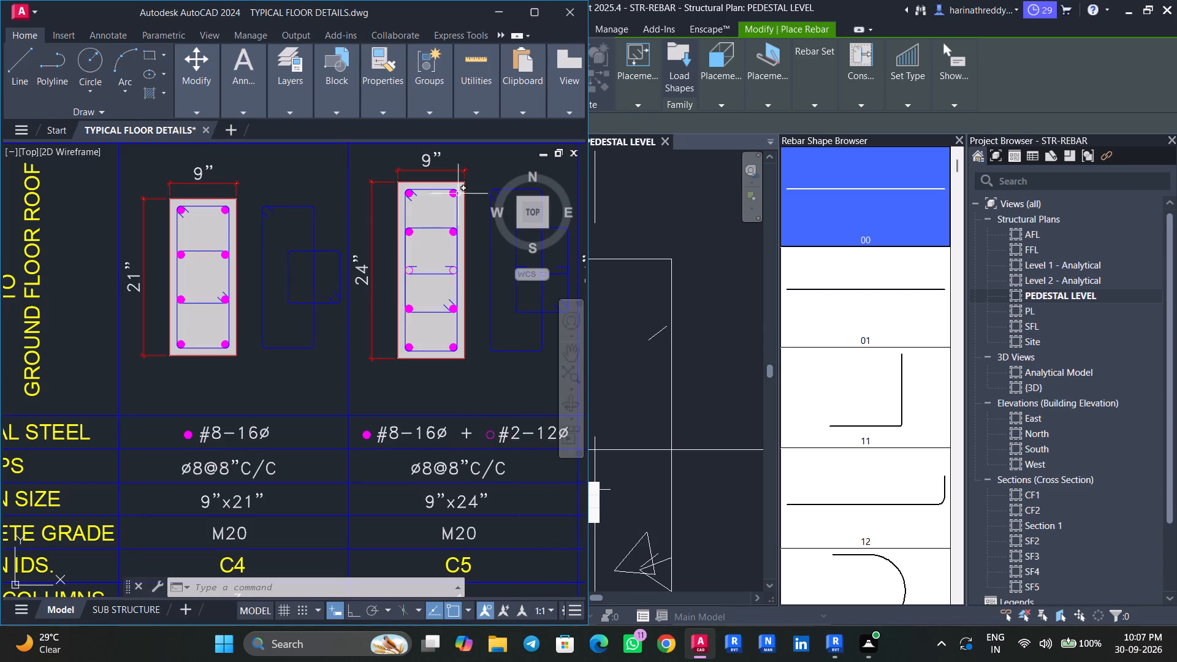
pyautogui.click(499, 15)
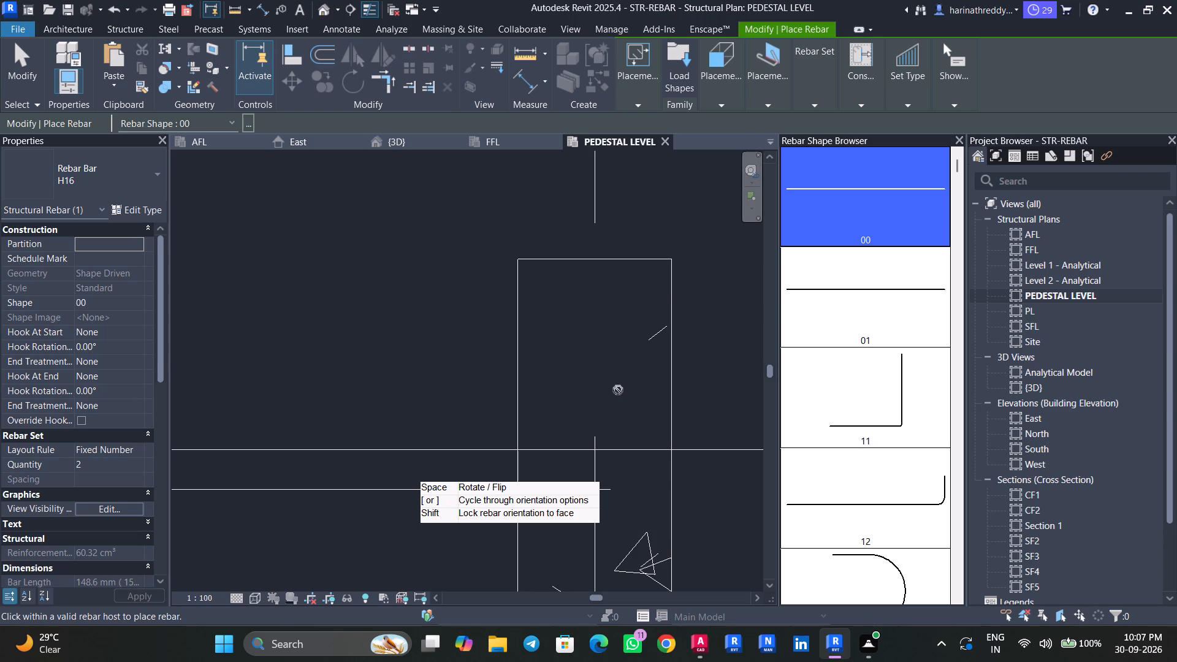
pyautogui.moveTo(612, 378); pyautogui.dragTo(538, 306, button='middle')
pyautogui.press('Escape')
pyautogui.press('Escape')
pyautogui.press('Escape')
pyautogui.press('Escape')
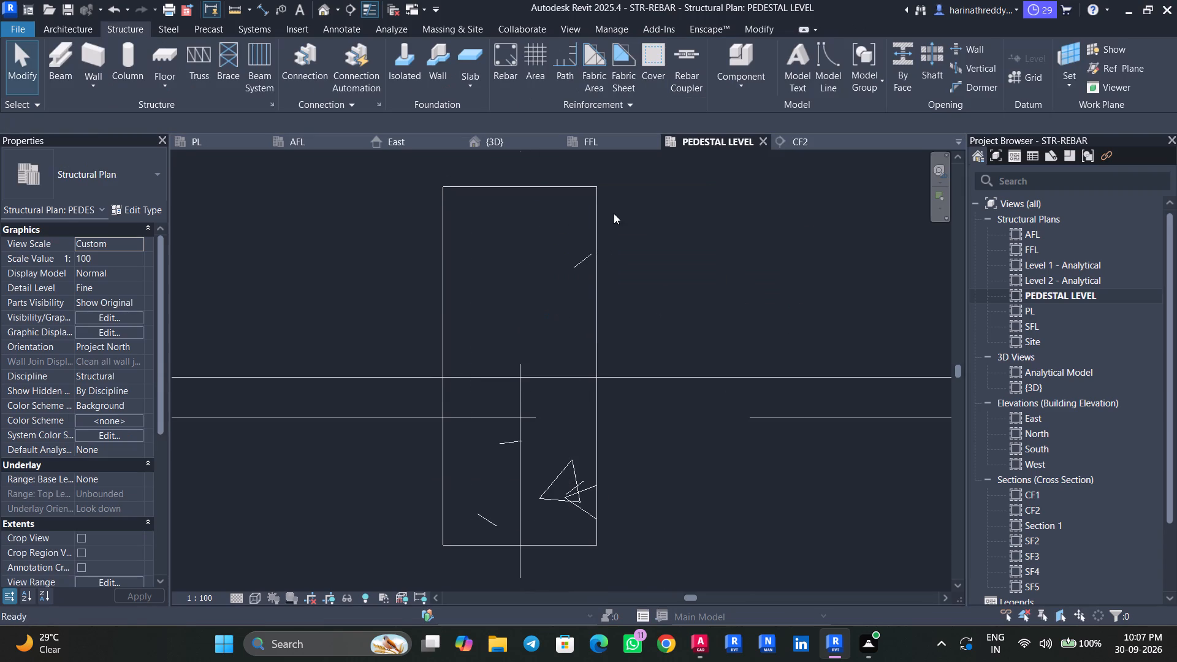
# Restart rebar placement on the C4 column at grid E-1, using the Near Cover Reference plane and Perpendicular to Cover orientation.
pyautogui.click(603, 224)
pyautogui.click(806, 58)
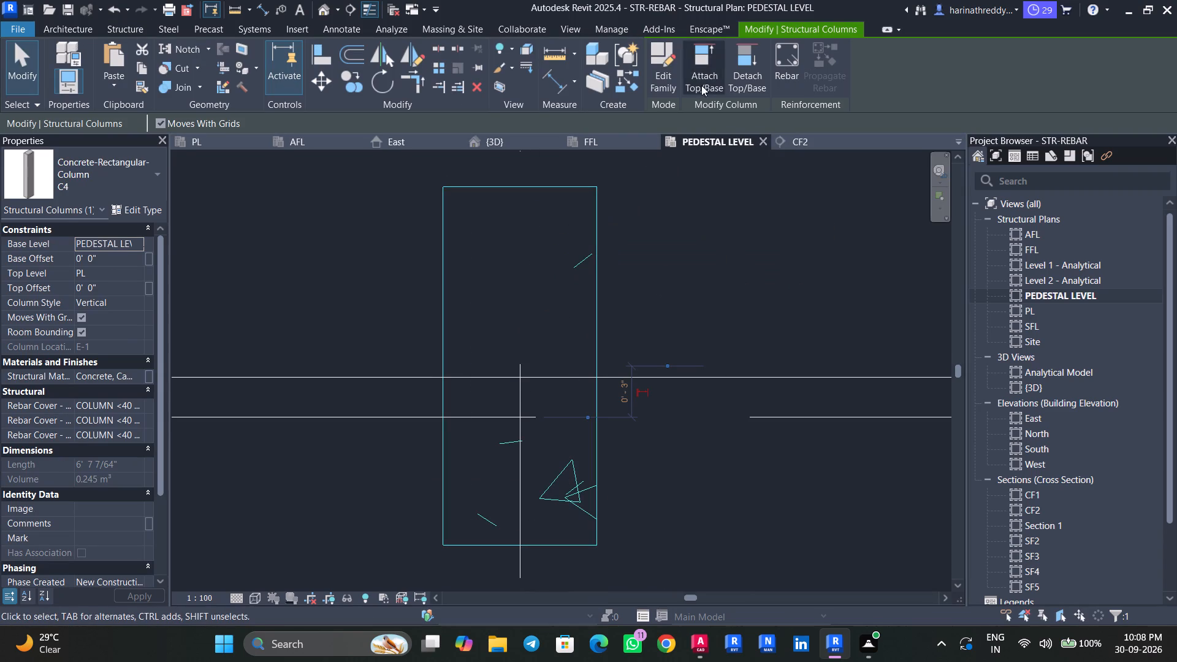
pyautogui.click(777, 79)
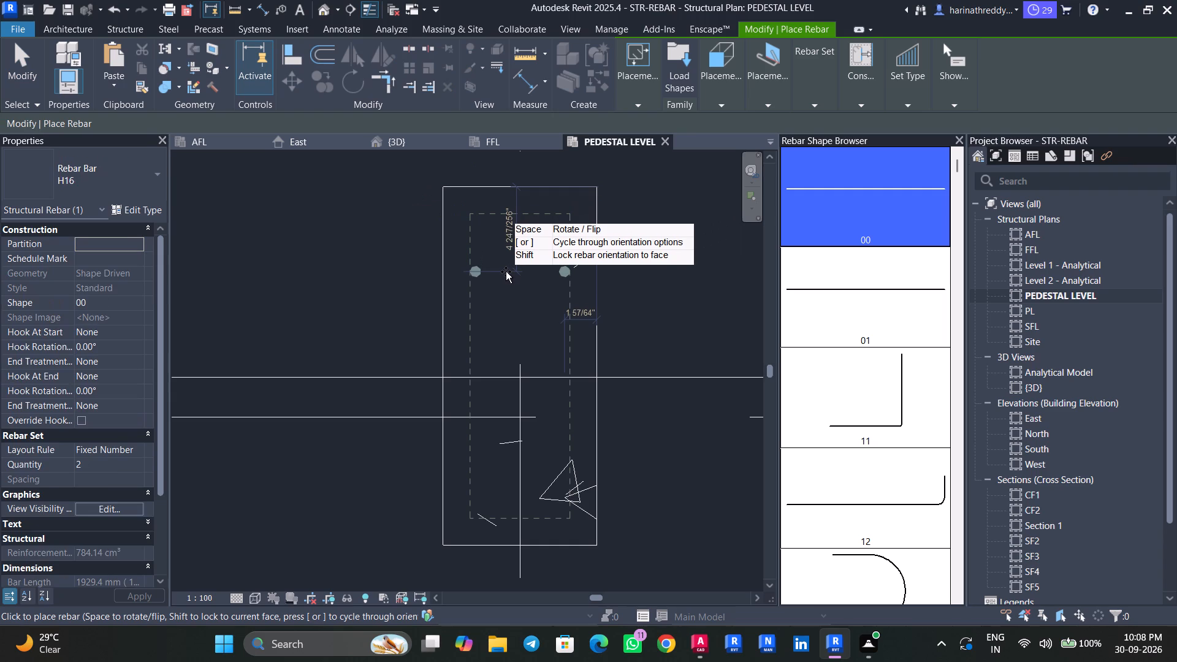
pyautogui.click(726, 99)
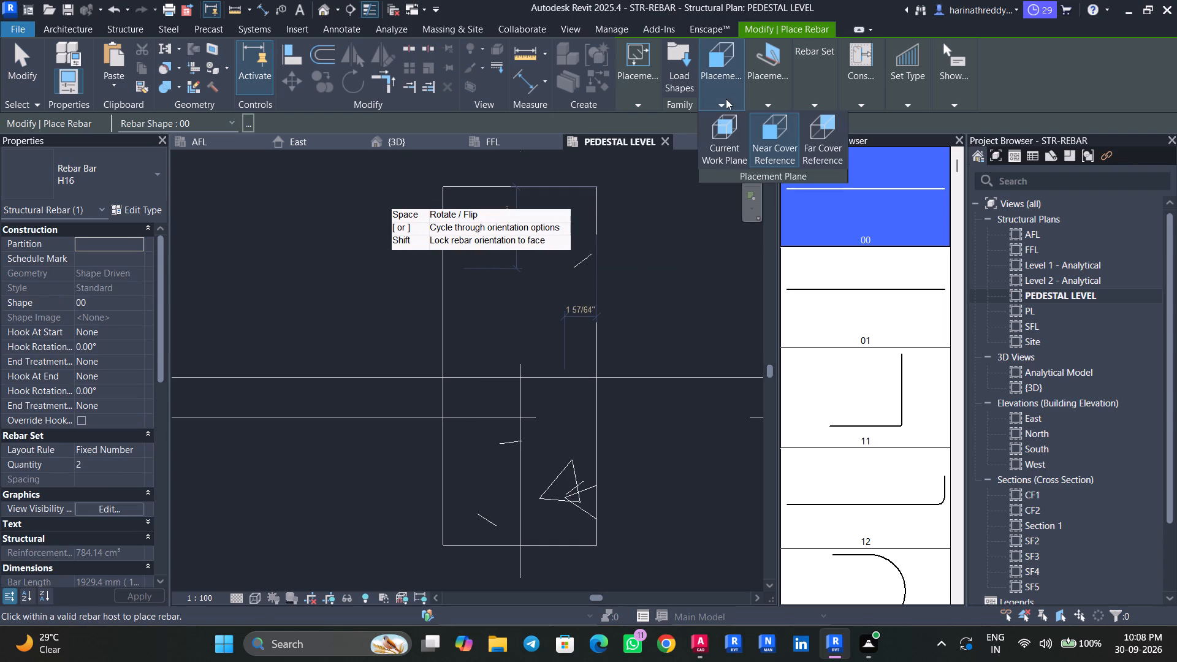
pyautogui.click(718, 142)
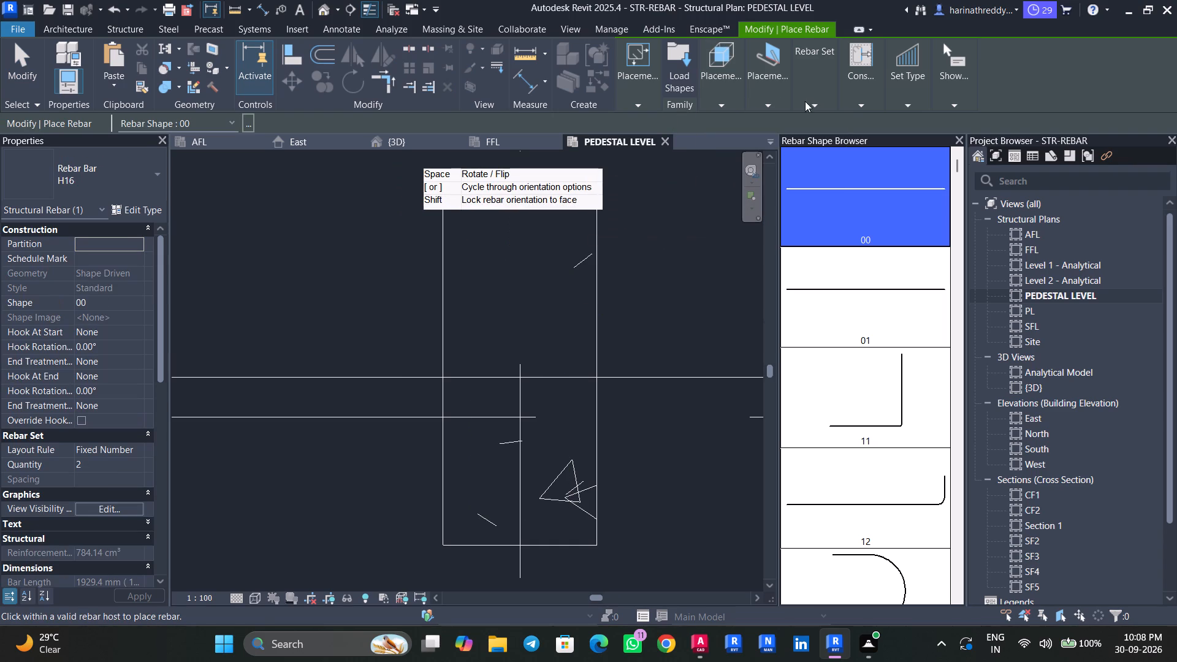
pyautogui.click(760, 99)
pyautogui.click(769, 142)
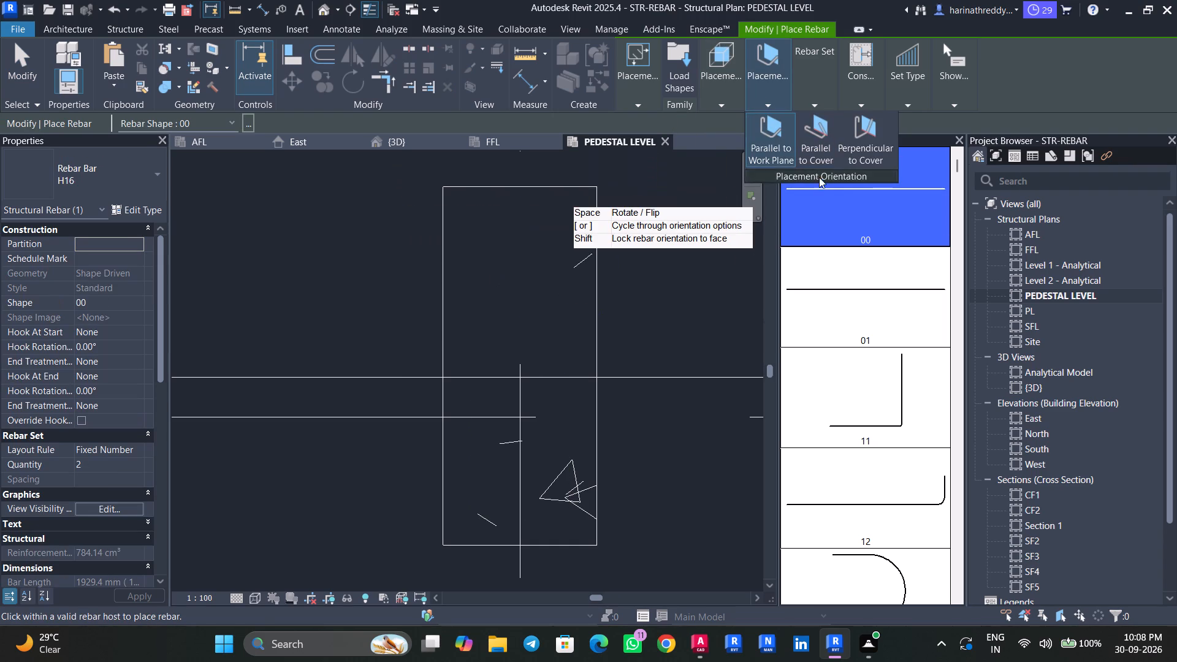
pyautogui.click(863, 145)
pyautogui.click(710, 108)
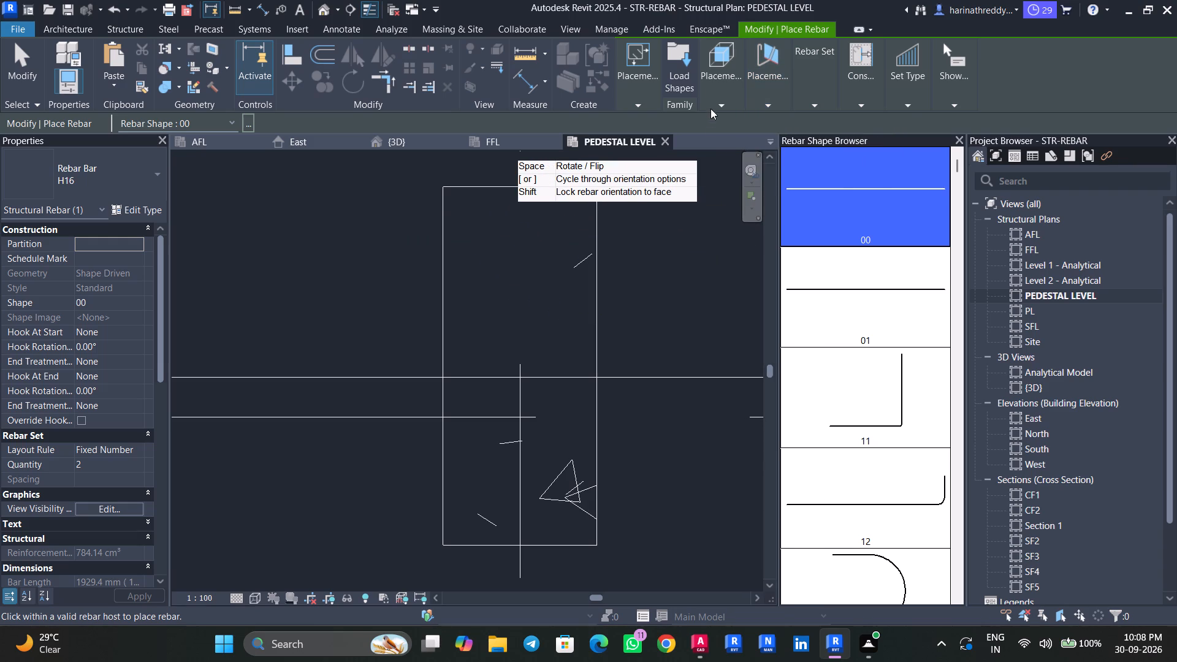
pyautogui.click(774, 143)
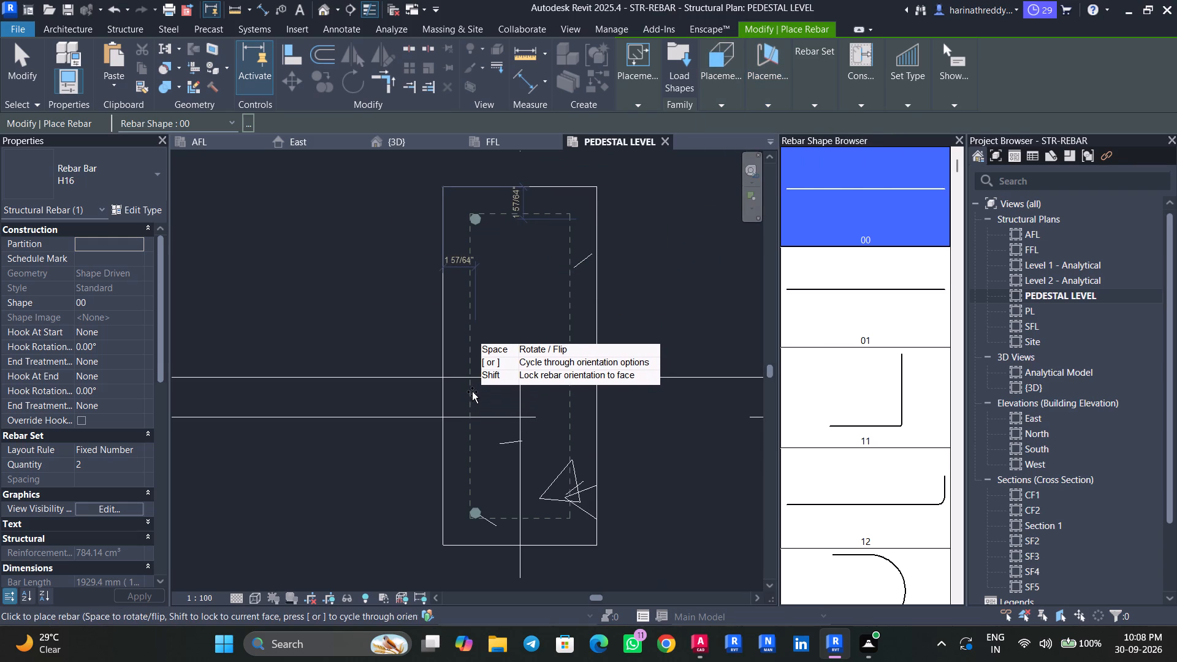
# Place a Fixed Number set of 4 vertical H16 bars along the C4 column's left long side in plan.
pyautogui.click(139, 453)
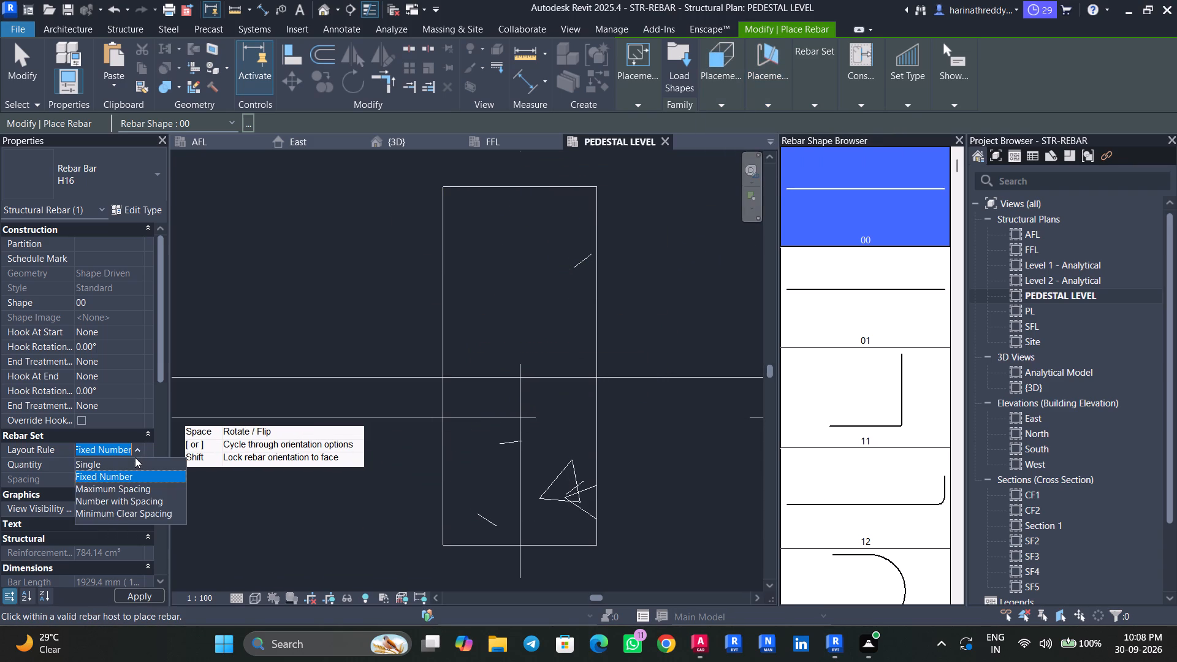
pyautogui.press('Escape')
pyautogui.click(131, 469)
pyautogui.press('4')
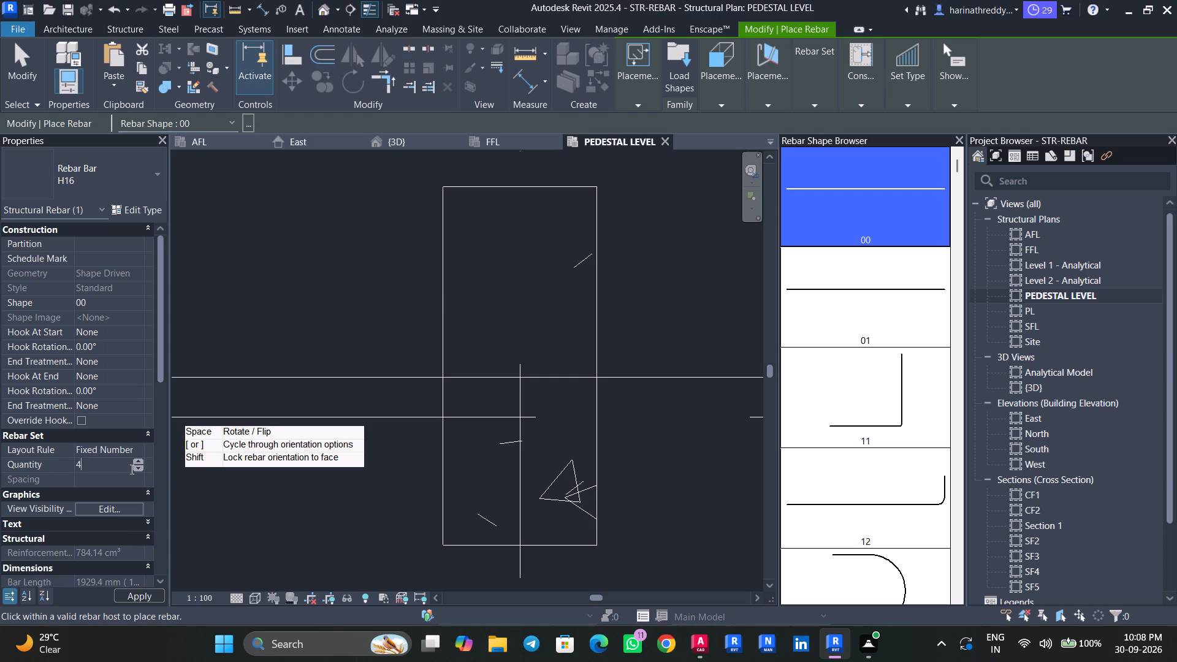
pyautogui.click(482, 356)
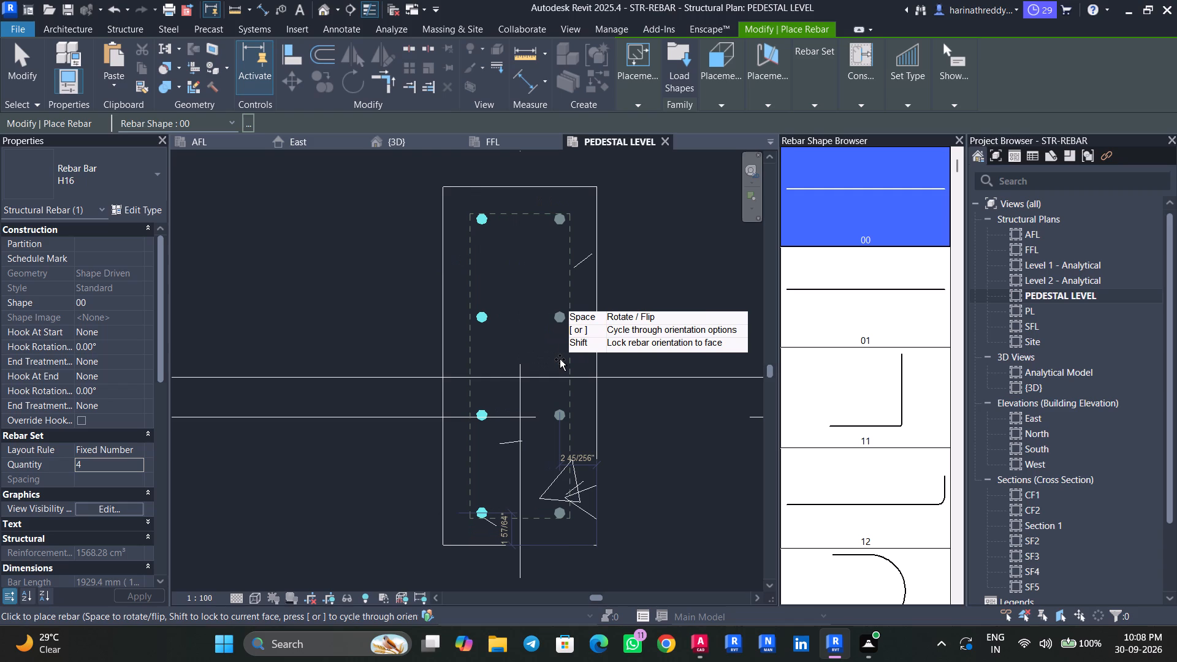
# Set the quantity of the placed H16 bar set to 2.
pyautogui.press('Escape')
pyautogui.press('Escape')
pyautogui.click(479, 320)
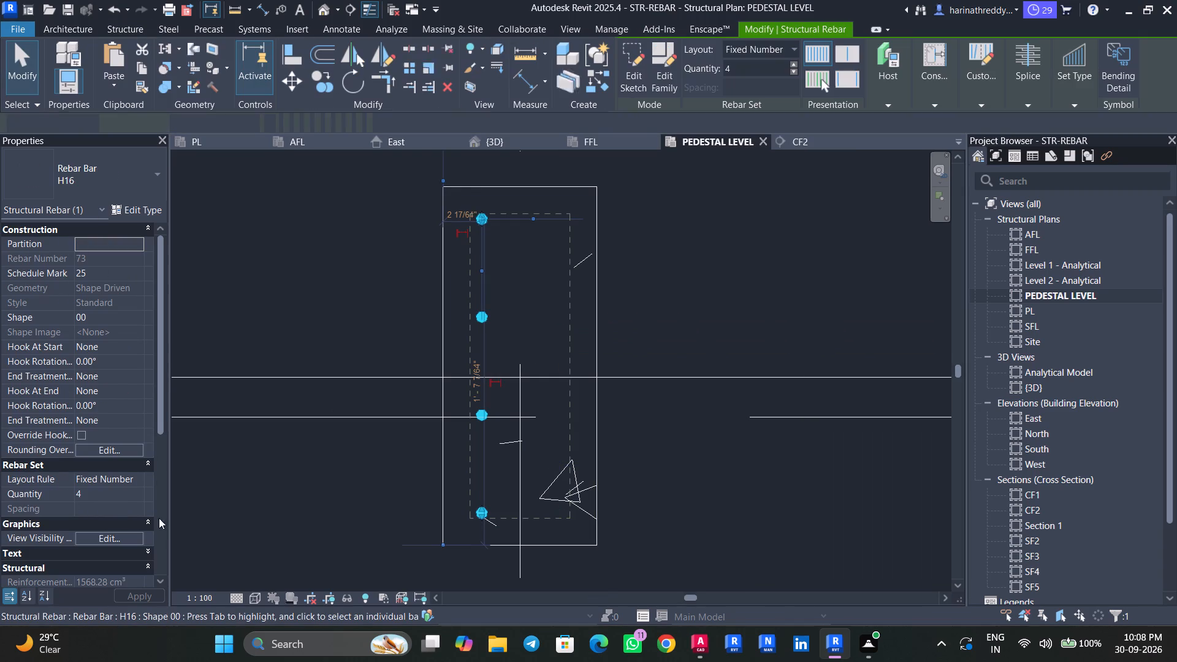
pyautogui.click(109, 500)
pyautogui.press('2')
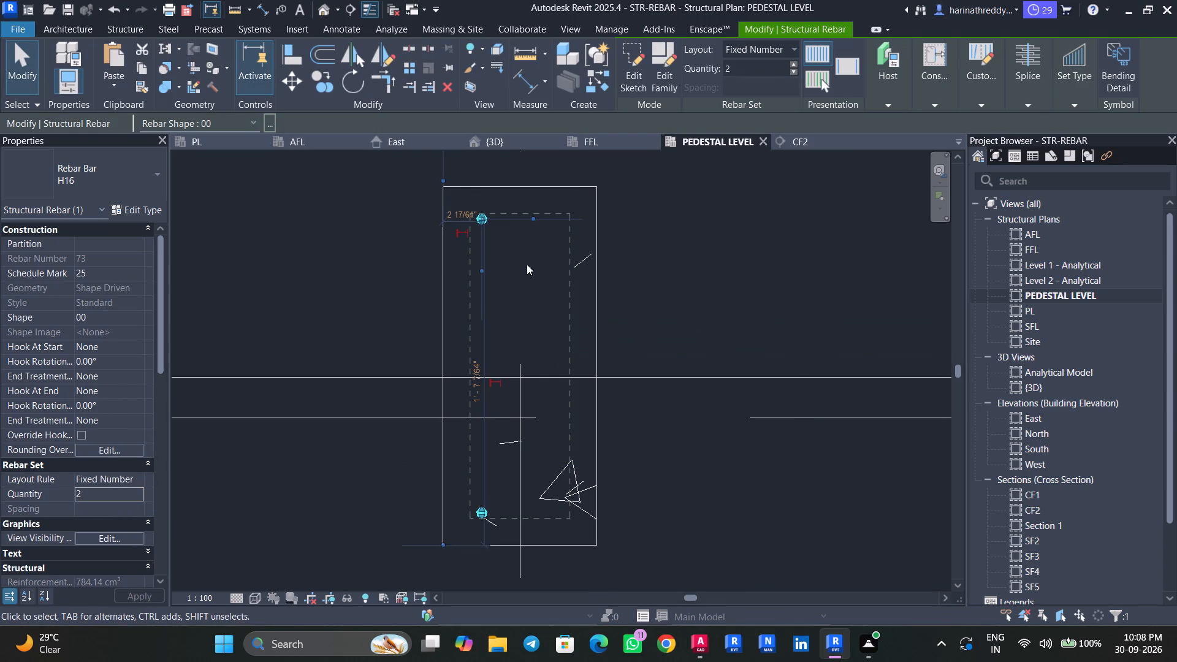
# Move the set's two end bars inward to intermediate positions, the upper one about 7.9 inches from the column's upper face.
pyautogui.moveTo(483, 221); pyautogui.dragTo(487, 321)
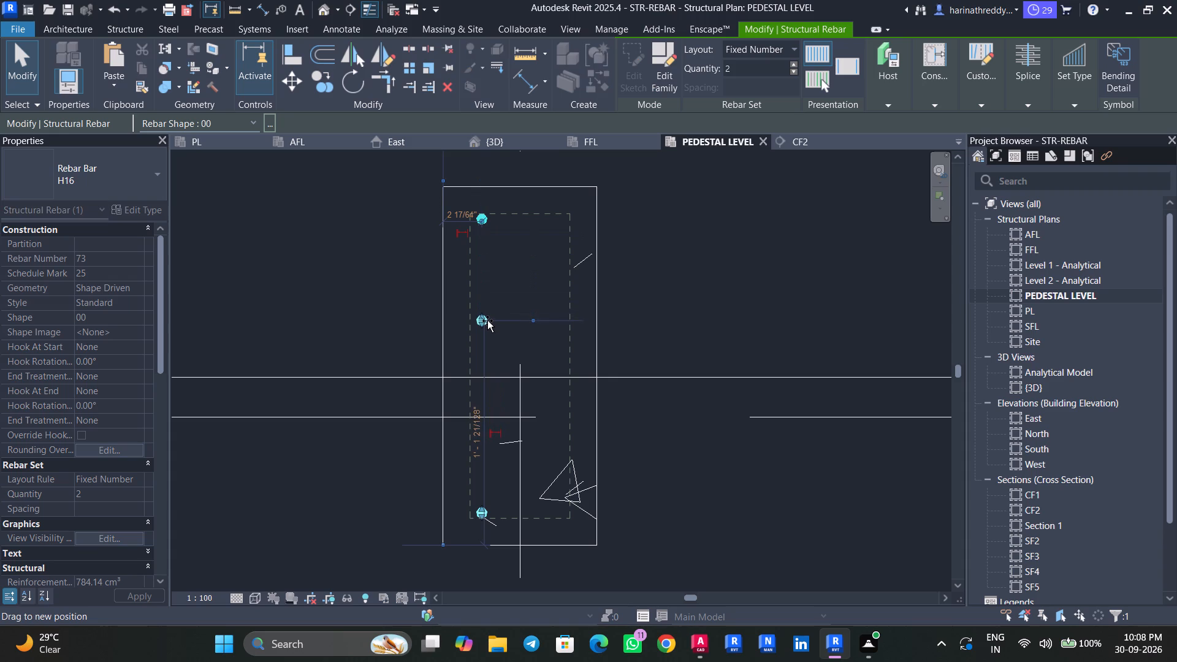
pyautogui.moveTo(487, 321); pyautogui.dragTo(487, 322)
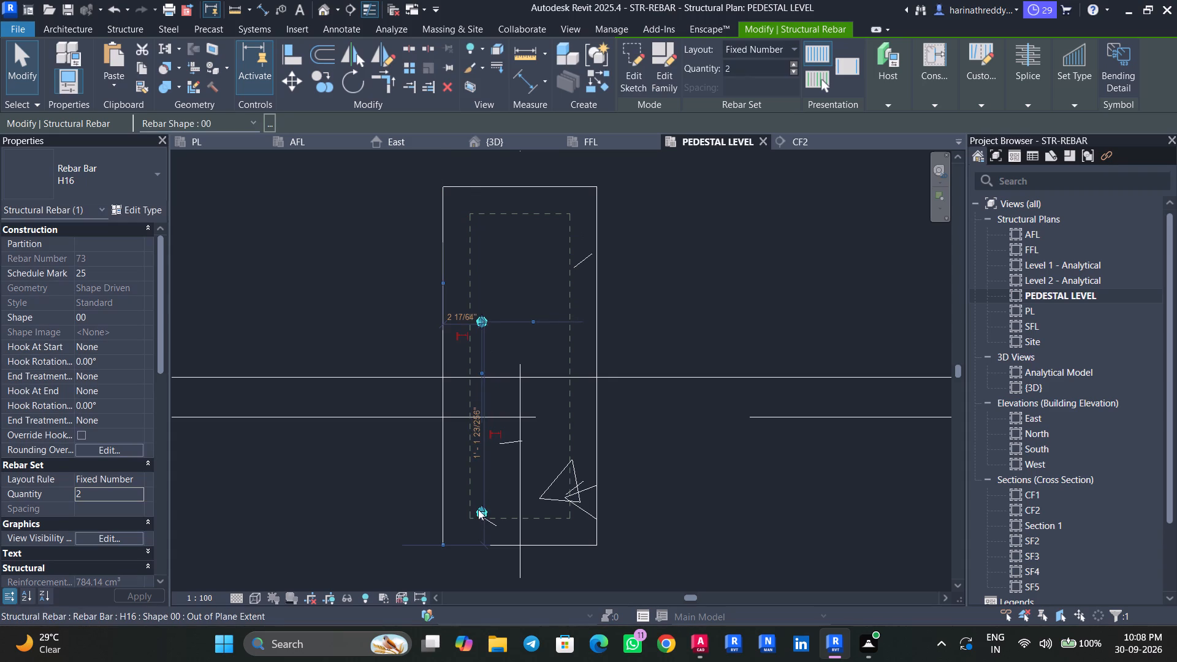
pyautogui.moveTo(478, 508); pyautogui.dragTo(466, 419)
pyautogui.scroll(4, 482, 358)
pyautogui.press('Escape')
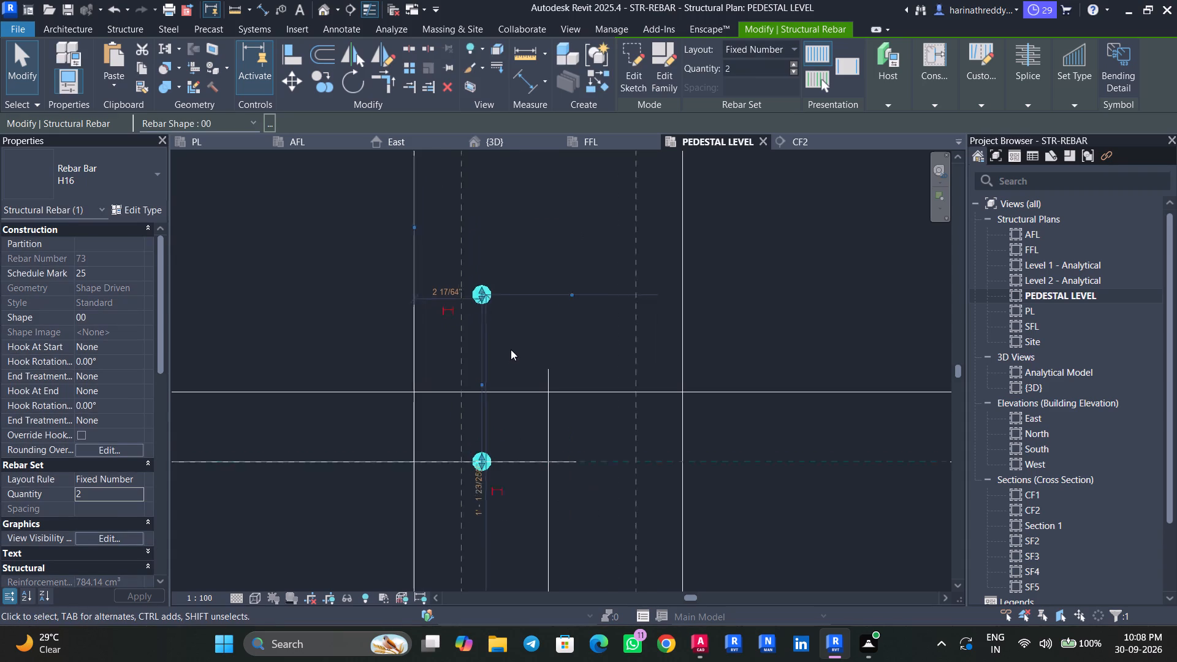
pyautogui.press('Escape')
# Create a similar H16 bar with the Single layout rule and place it in the C4 column's upper-left cover corner.
pyautogui.moveTo(512, 341); pyautogui.dragTo(438, 437, button='middle')
pyautogui.click(417, 394)
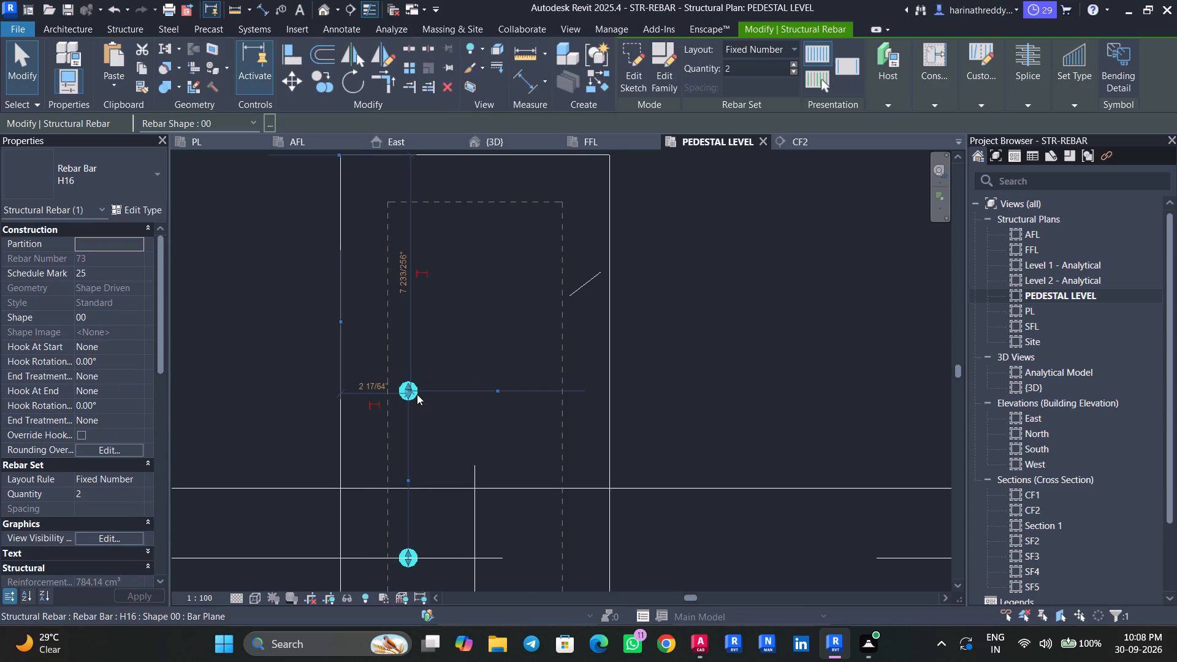
pyautogui.write('CS')
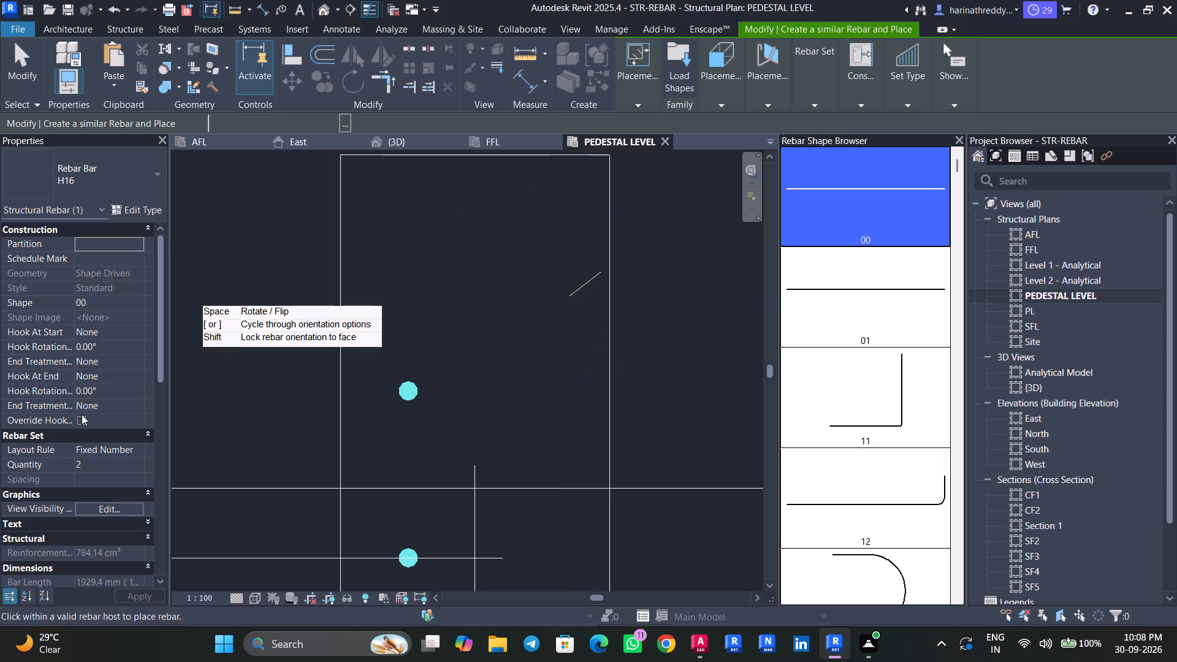
pyautogui.click(107, 460)
pyautogui.click(129, 449)
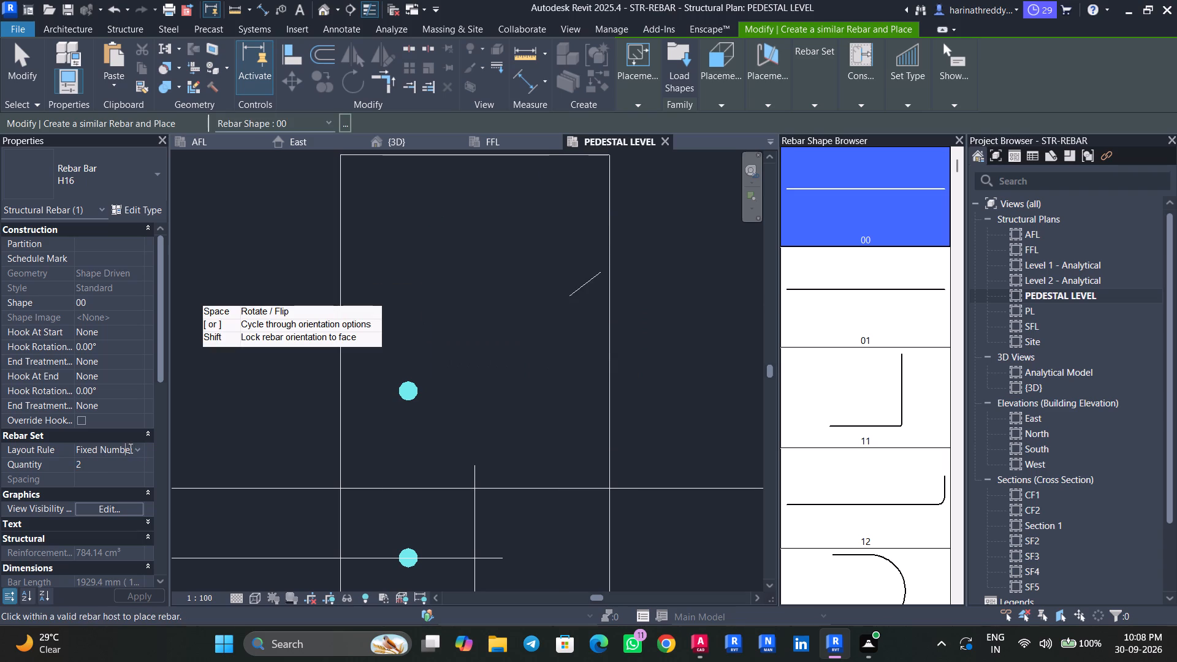
pyautogui.click(140, 450)
pyautogui.click(109, 466)
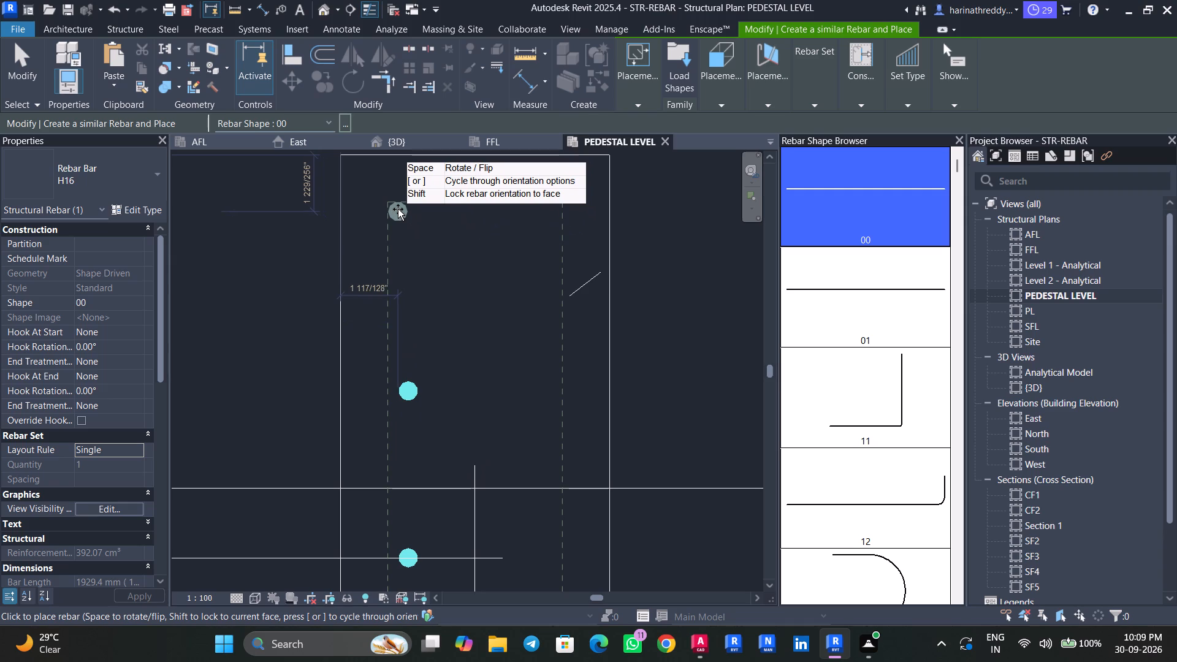
pyautogui.click(398, 209)
pyautogui.press('Escape')
pyautogui.press('Escape')
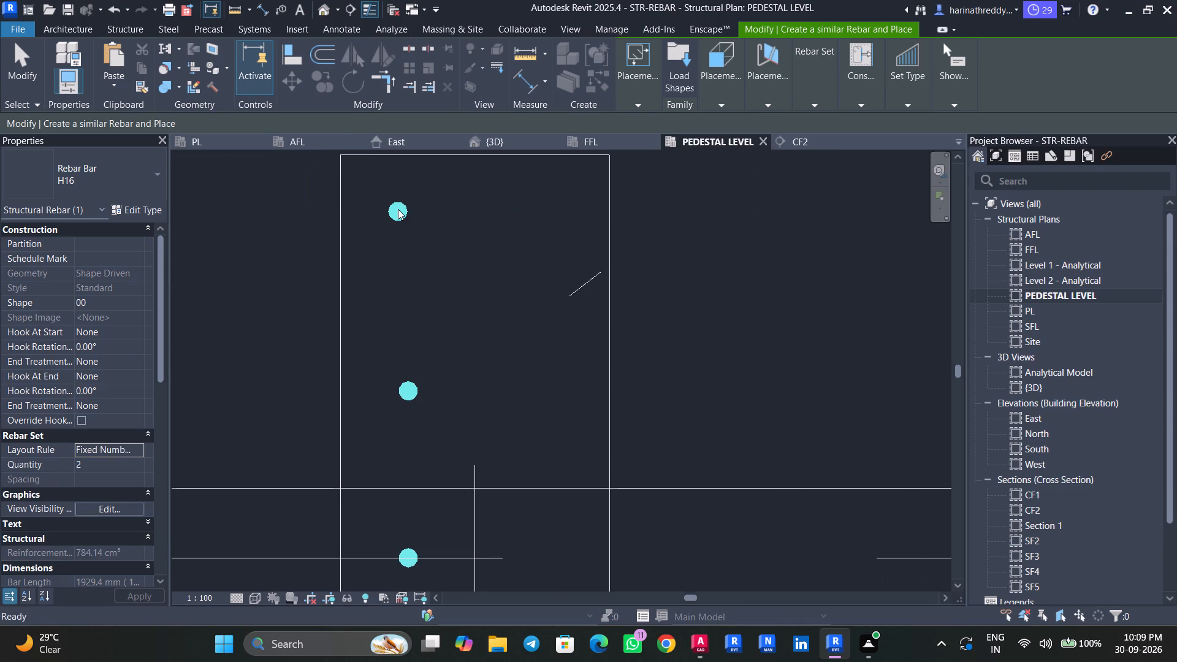
pyautogui.press('Escape')
# Open the single corner bar's sketch for editing in the East elevation.
pyautogui.click(398, 210)
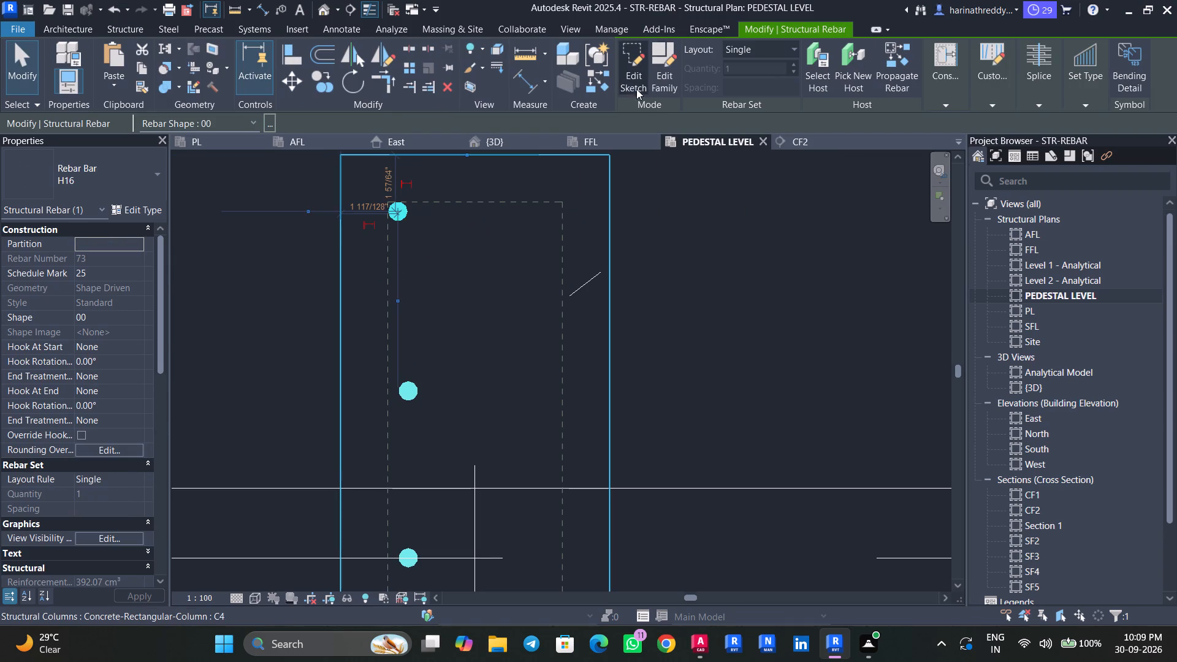
pyautogui.click(631, 84)
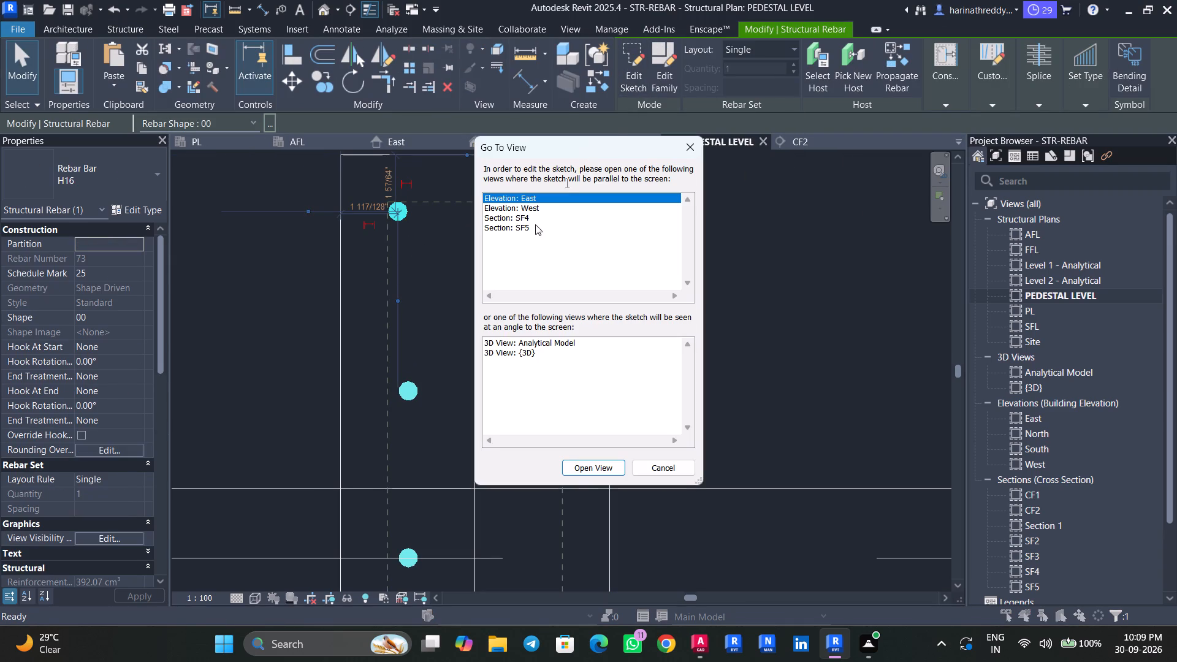
pyautogui.click(576, 468)
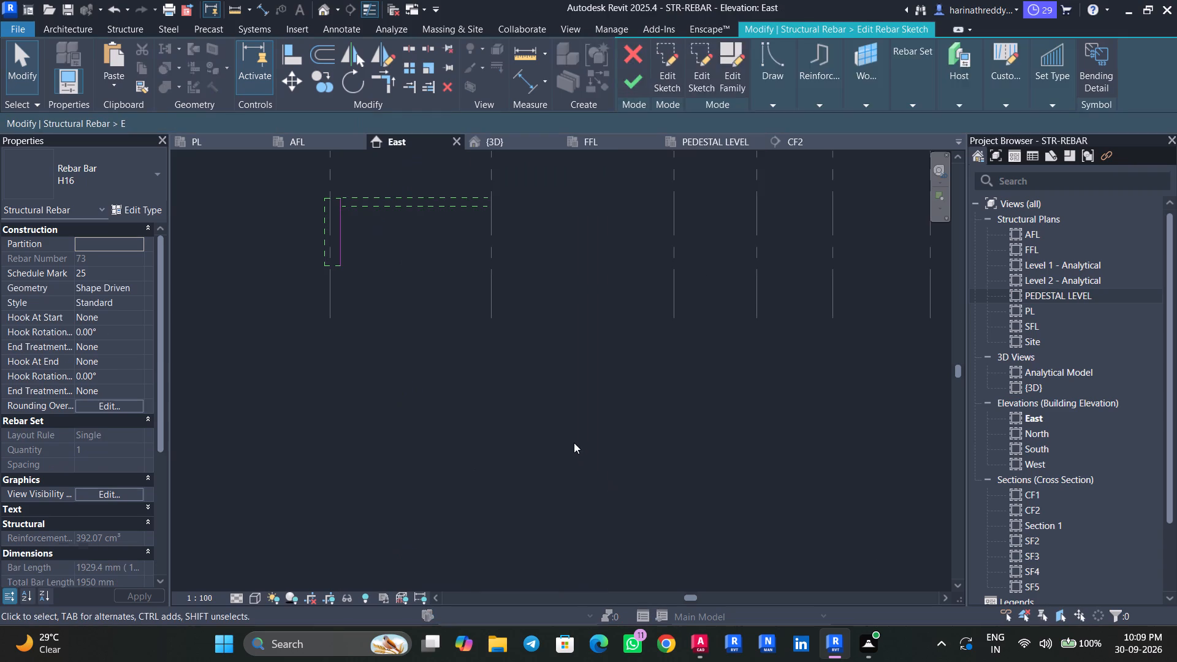
# Examine the corner bar's sketch line against the column outline and review the bar's properties.
pyautogui.scroll(9, 307, 243)
pyautogui.moveTo(359, 248); pyautogui.dragTo(349, 304, button='middle')
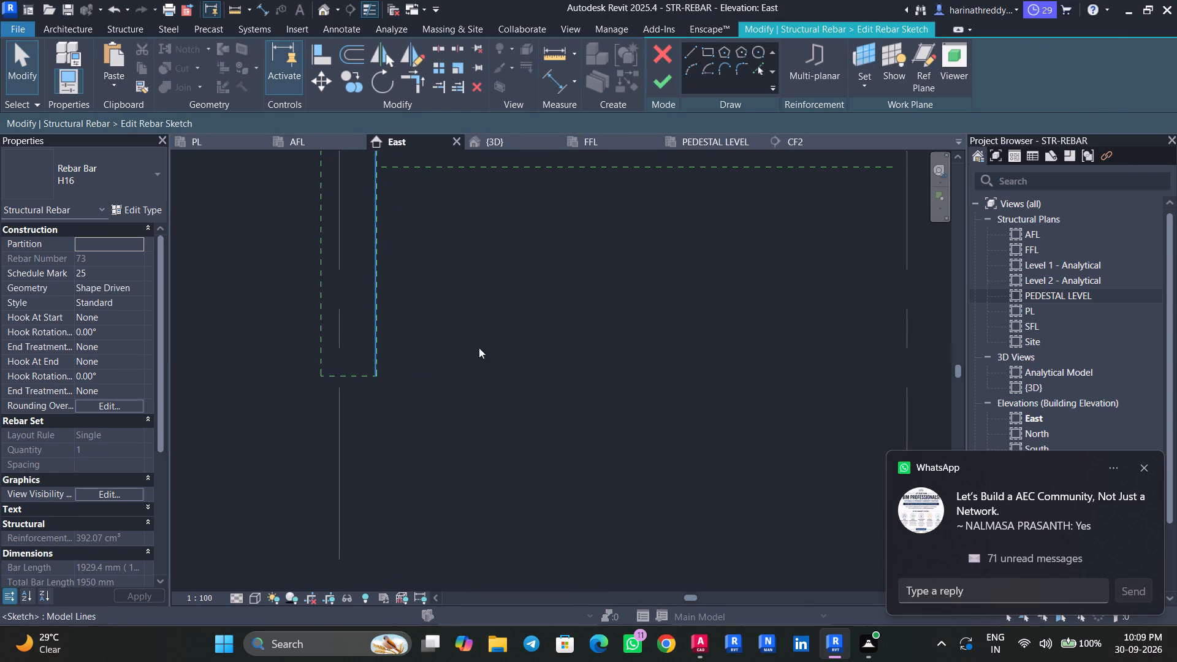
pyautogui.click(1141, 474)
pyautogui.scroll(1, 394, 412)
pyautogui.scroll(-3, 394, 412)
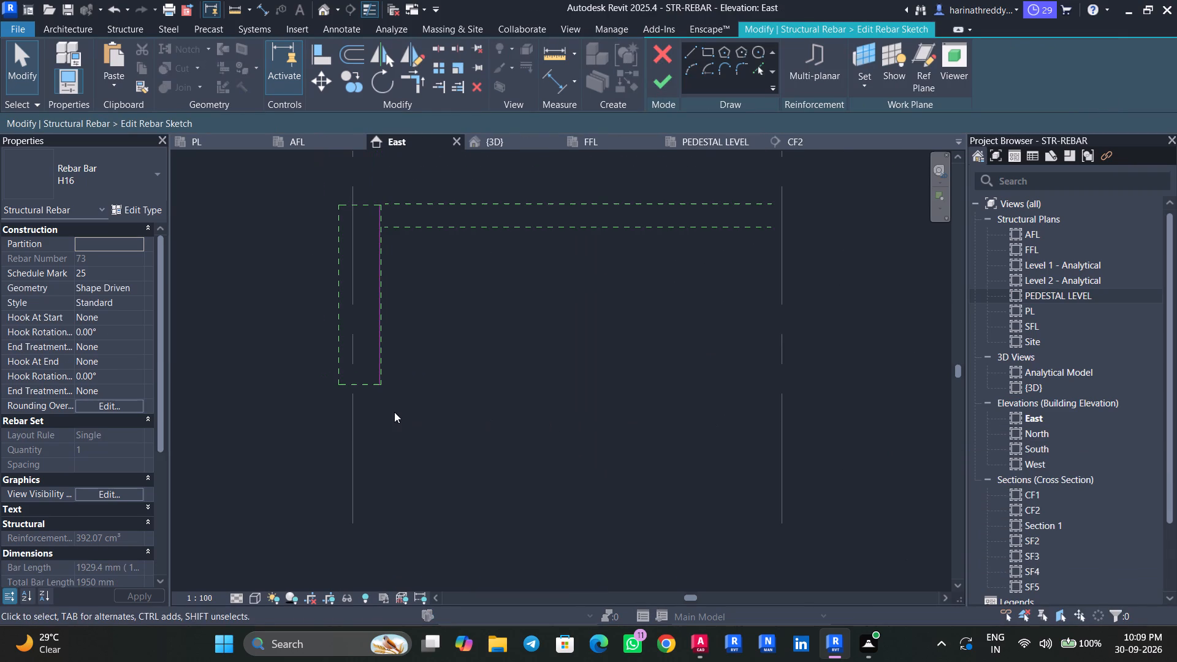
pyautogui.scroll(3, 375, 382)
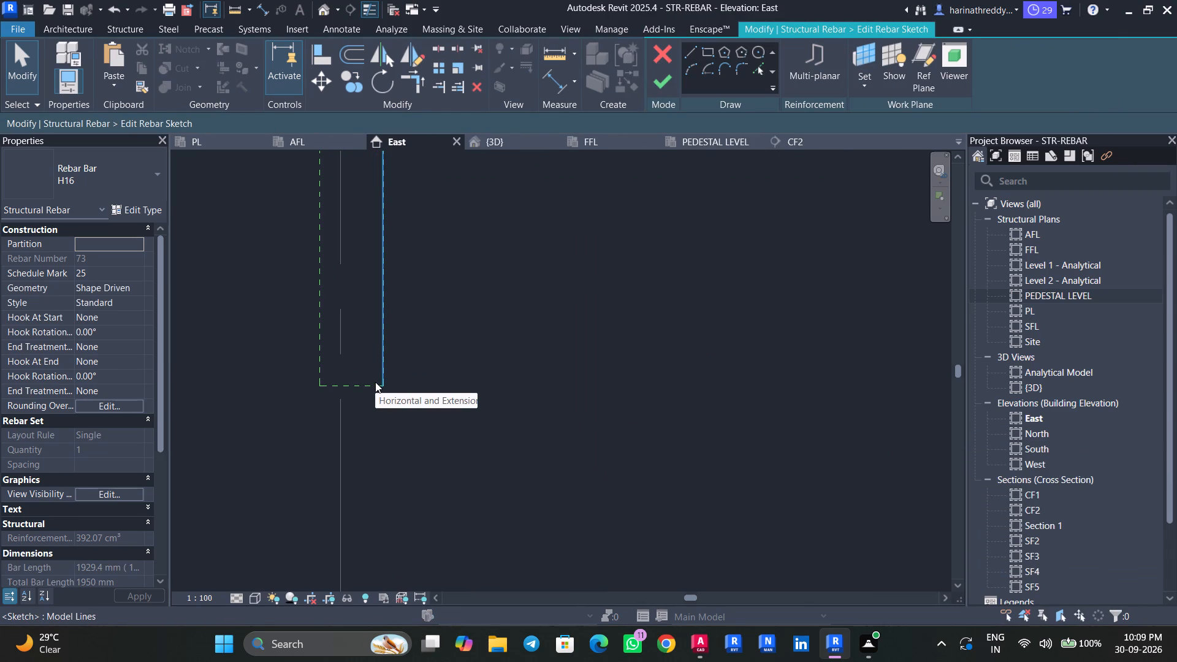
pyautogui.click(382, 357)
pyautogui.press('Escape')
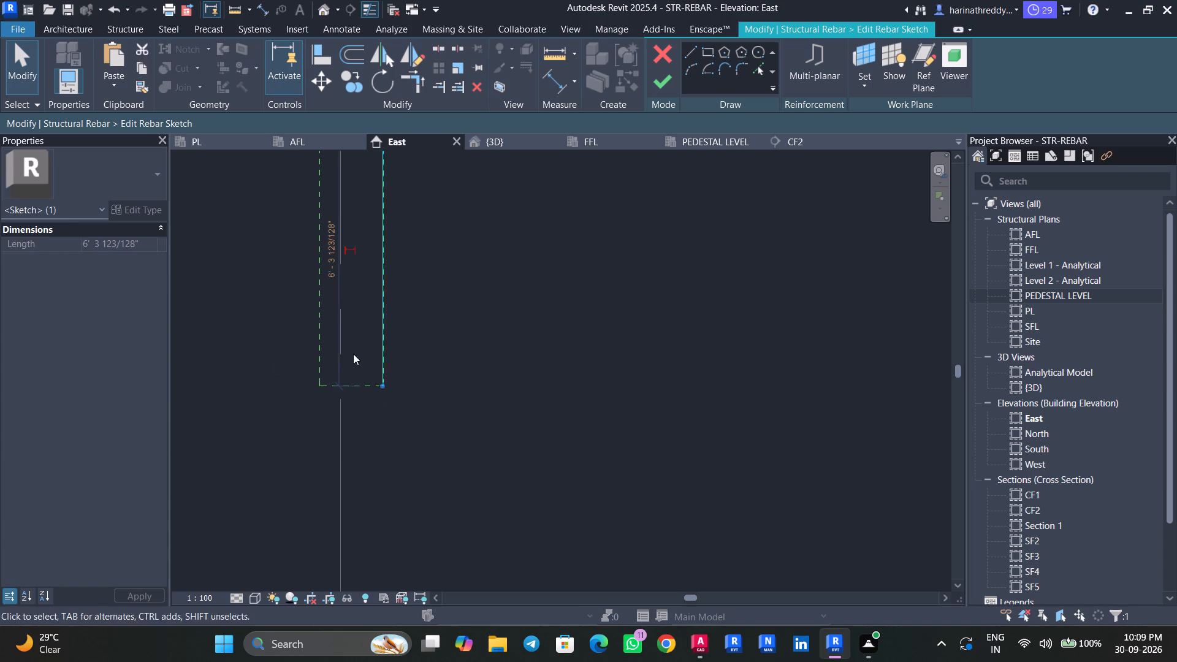
pyautogui.scroll(20, 381, 351)
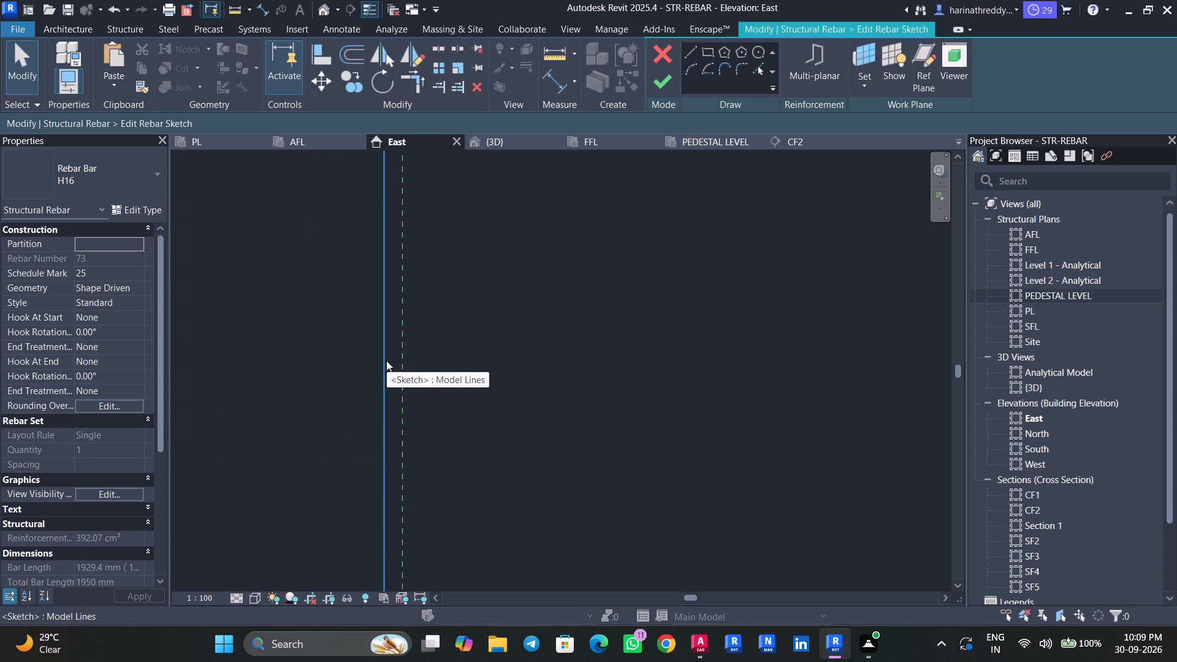
pyautogui.click(386, 360)
pyautogui.press('Escape')
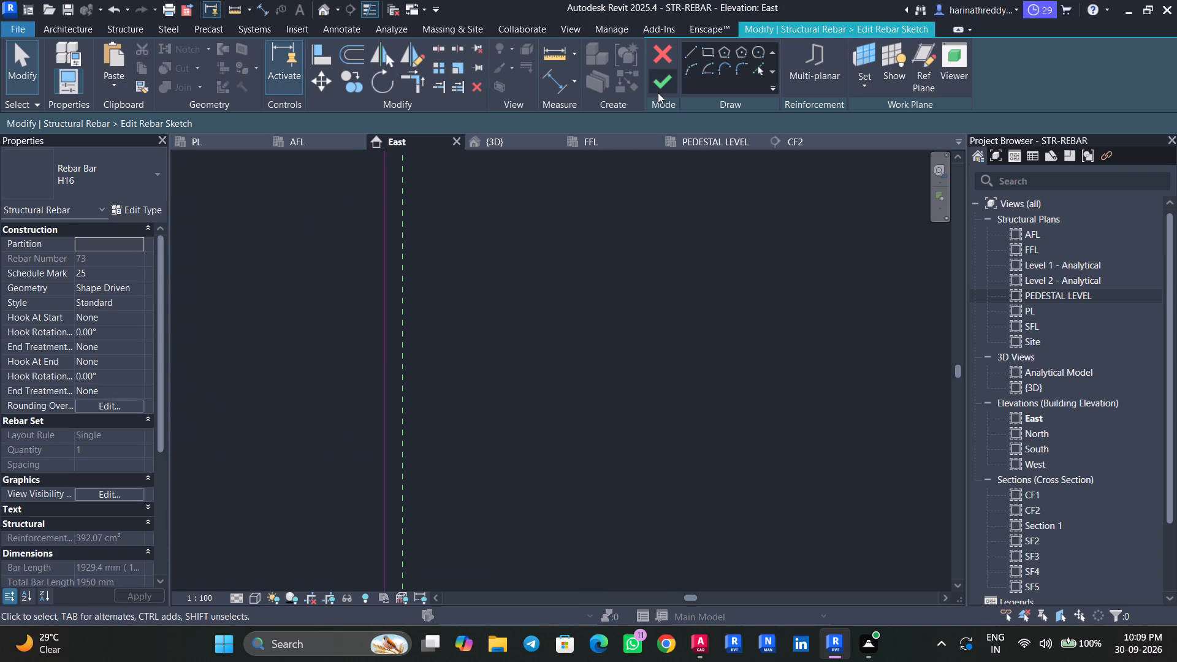
pyautogui.scroll(-5, 110, 463)
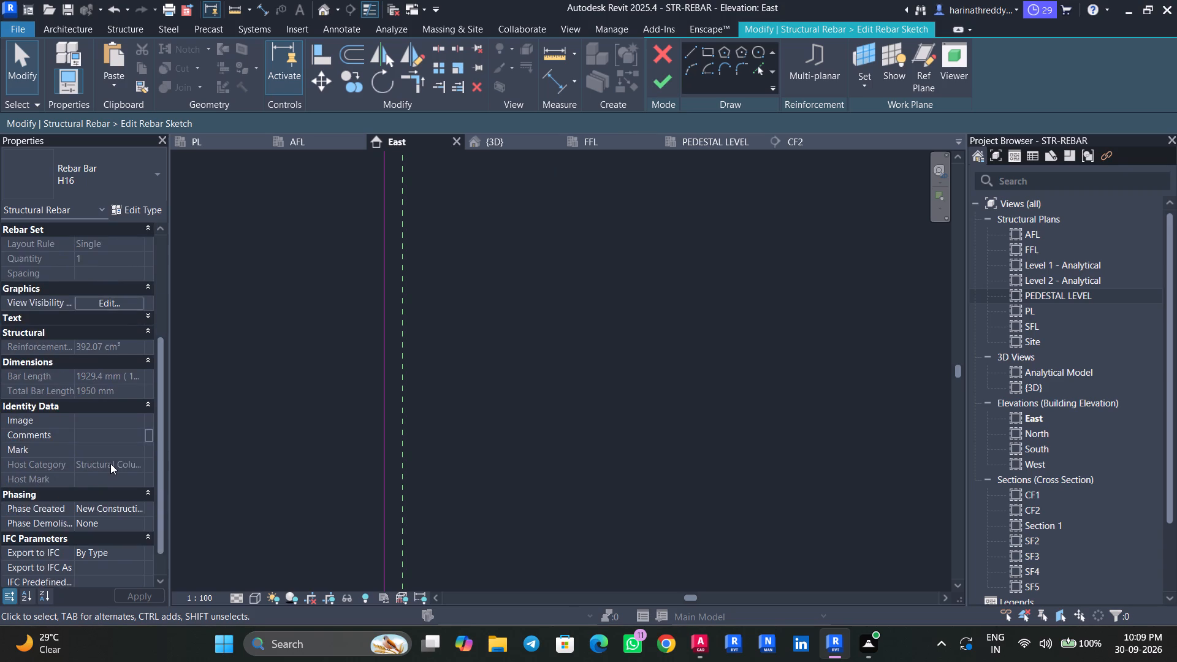
pyautogui.scroll(-5, 110, 463)
pyautogui.scroll(-1, 432, 451)
pyautogui.scroll(1, 432, 451)
pyautogui.scroll(-7, 432, 451)
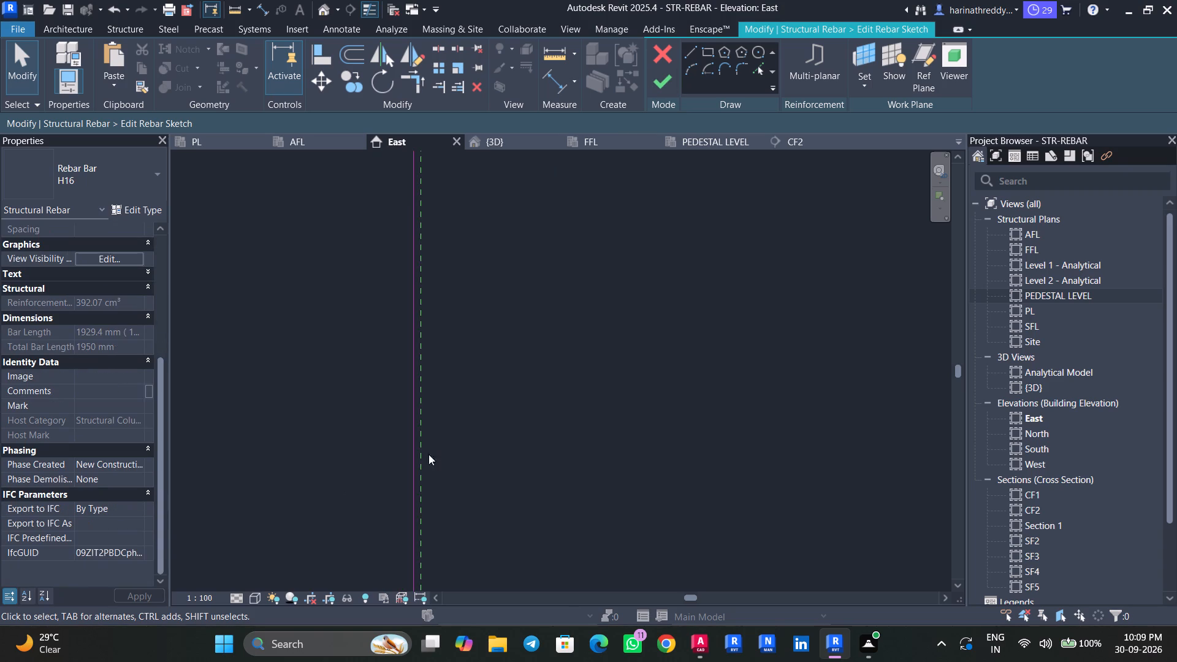
pyautogui.scroll(-13, 449, 440)
pyautogui.scroll(1, 476, 405)
pyautogui.scroll(-3, 476, 405)
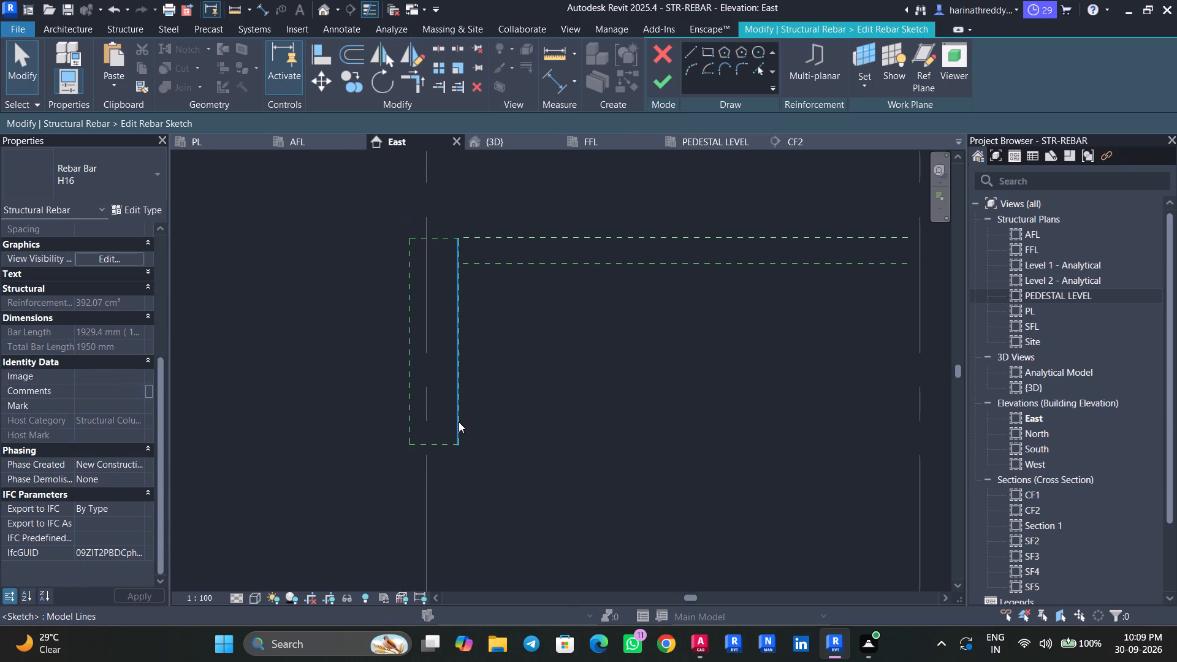
pyautogui.click(459, 422)
pyautogui.press('Escape')
pyautogui.press('Escape')
pyautogui.scroll(14, 459, 421)
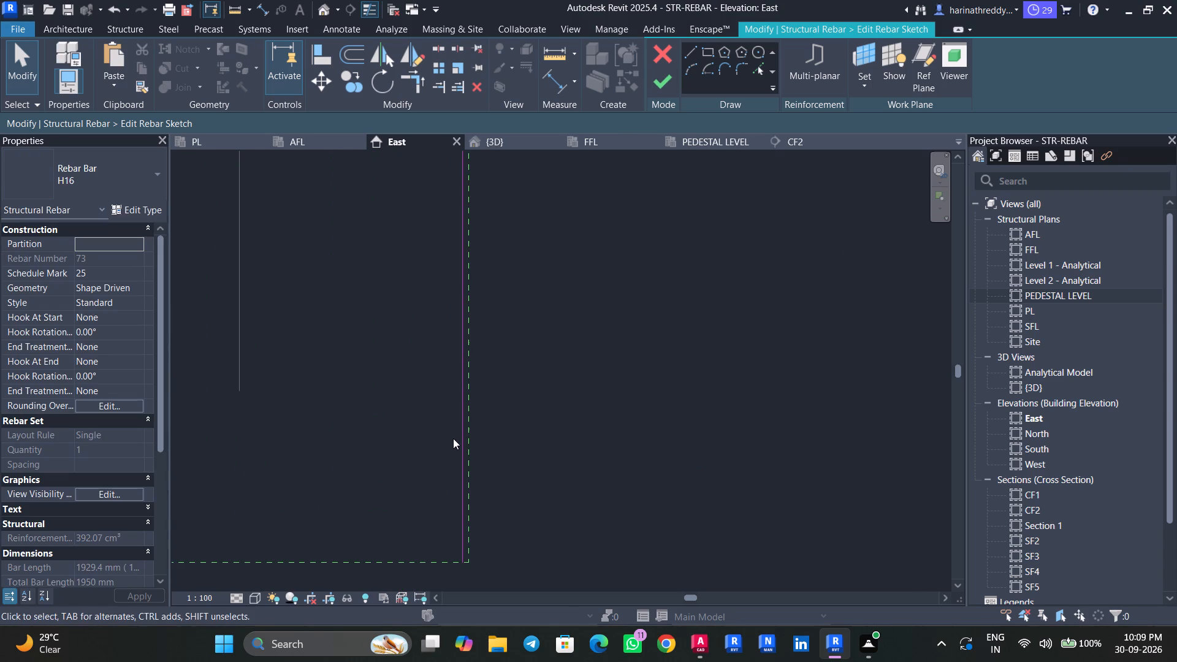
# Extend the bar's sketch line down below the column base to a length of 11'-2" and finish the sketch.
pyautogui.click(463, 447)
pyautogui.moveTo(526, 493); pyautogui.dragTo(505, 368, button='middle')
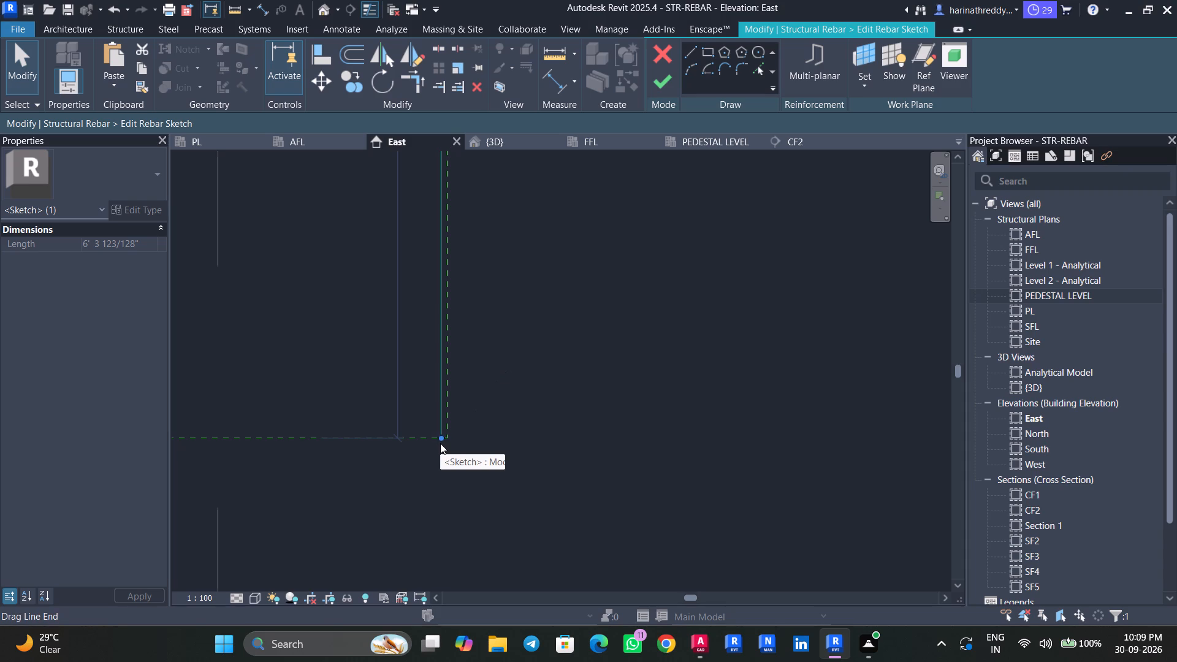
pyautogui.scroll(-3, 440, 443)
pyautogui.moveTo(440, 443); pyautogui.dragTo(447, 513)
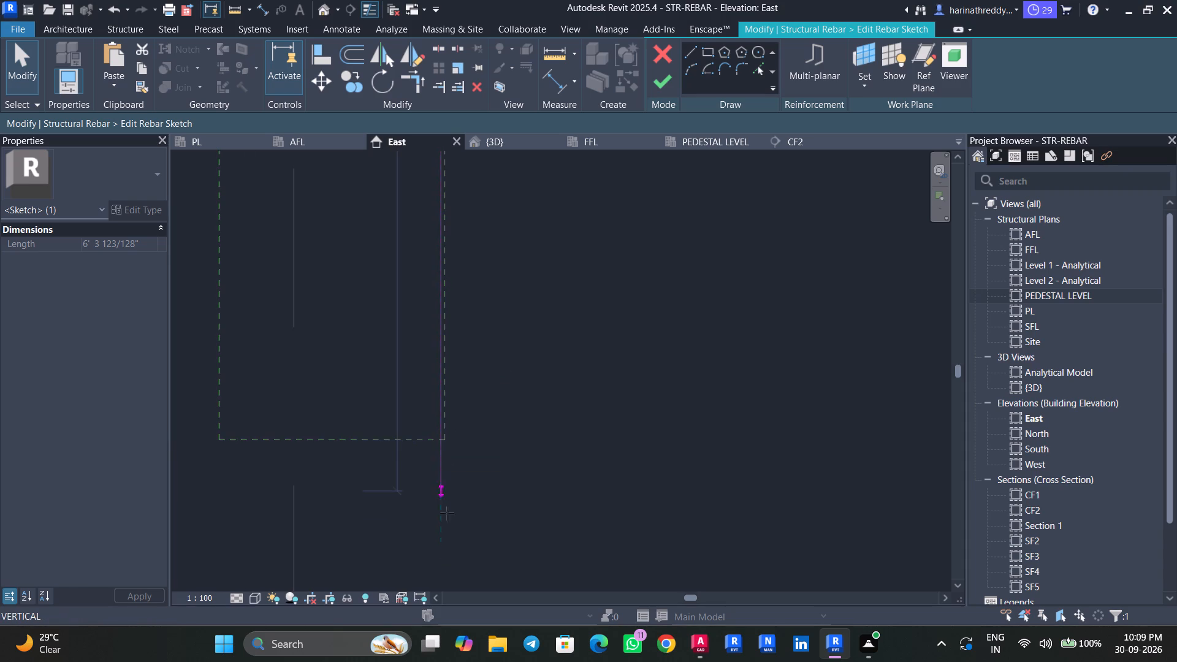
pyautogui.moveTo(447, 513); pyautogui.dragTo(448, 539)
pyautogui.moveTo(488, 528); pyautogui.dragTo(468, 381, button='middle')
pyautogui.moveTo(418, 397); pyautogui.dragTo(423, 513)
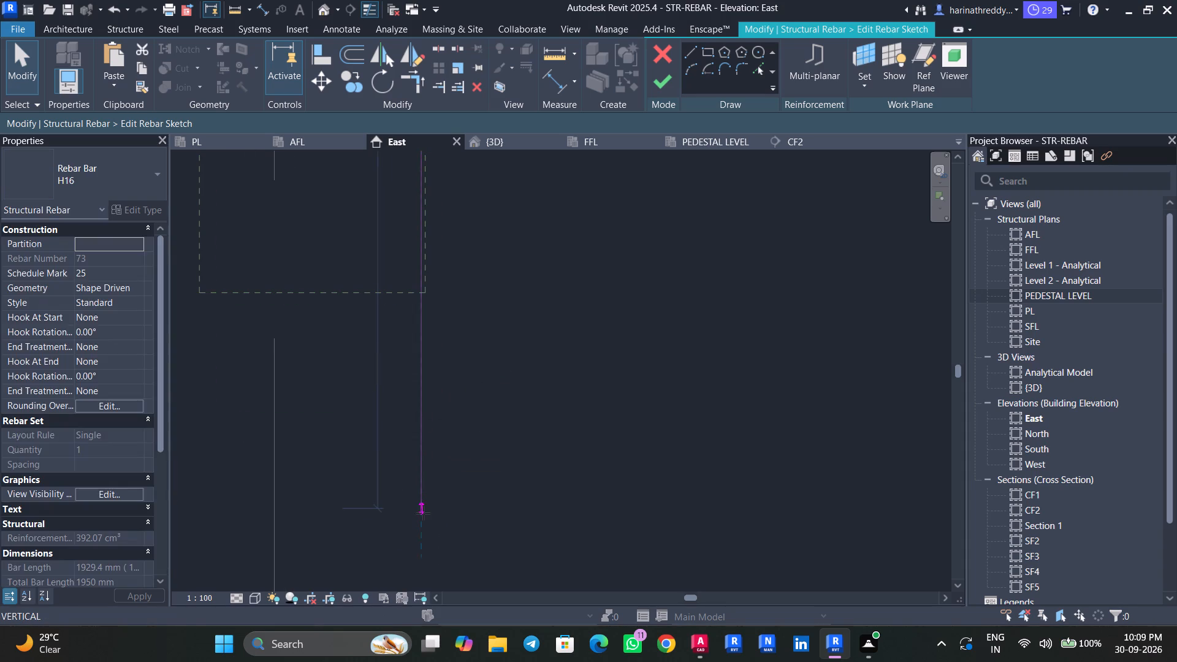
pyautogui.moveTo(423, 513); pyautogui.dragTo(427, 560)
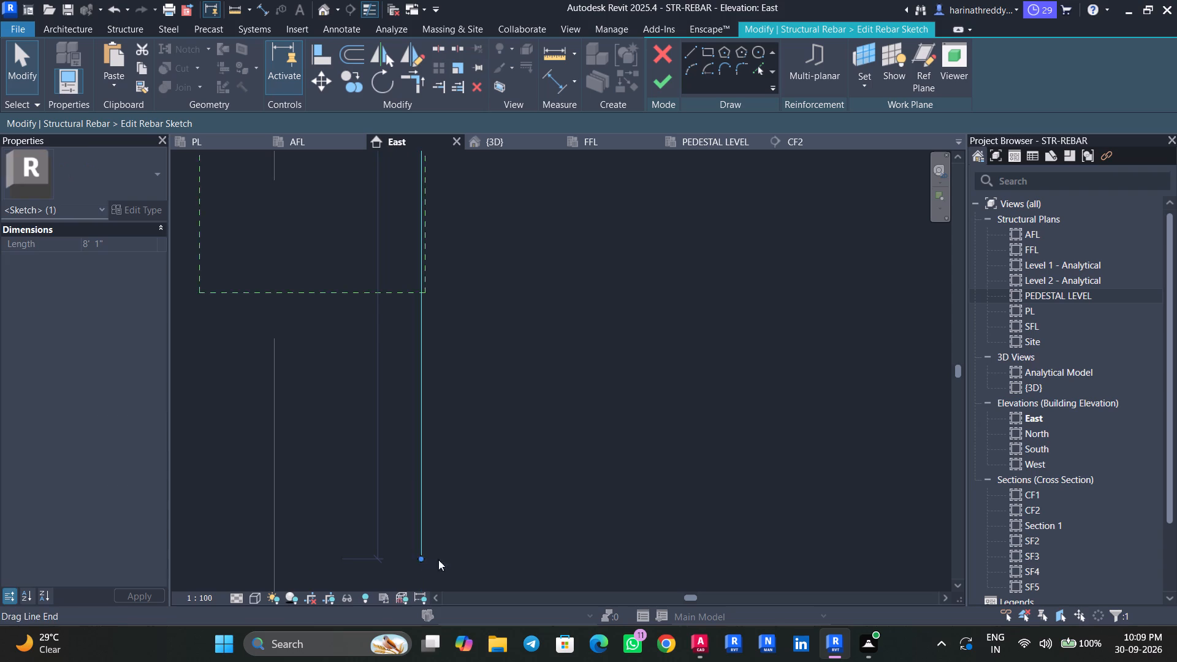
pyautogui.moveTo(462, 551); pyautogui.dragTo(441, 359, button='middle')
pyautogui.moveTo(400, 370); pyautogui.dragTo(402, 537)
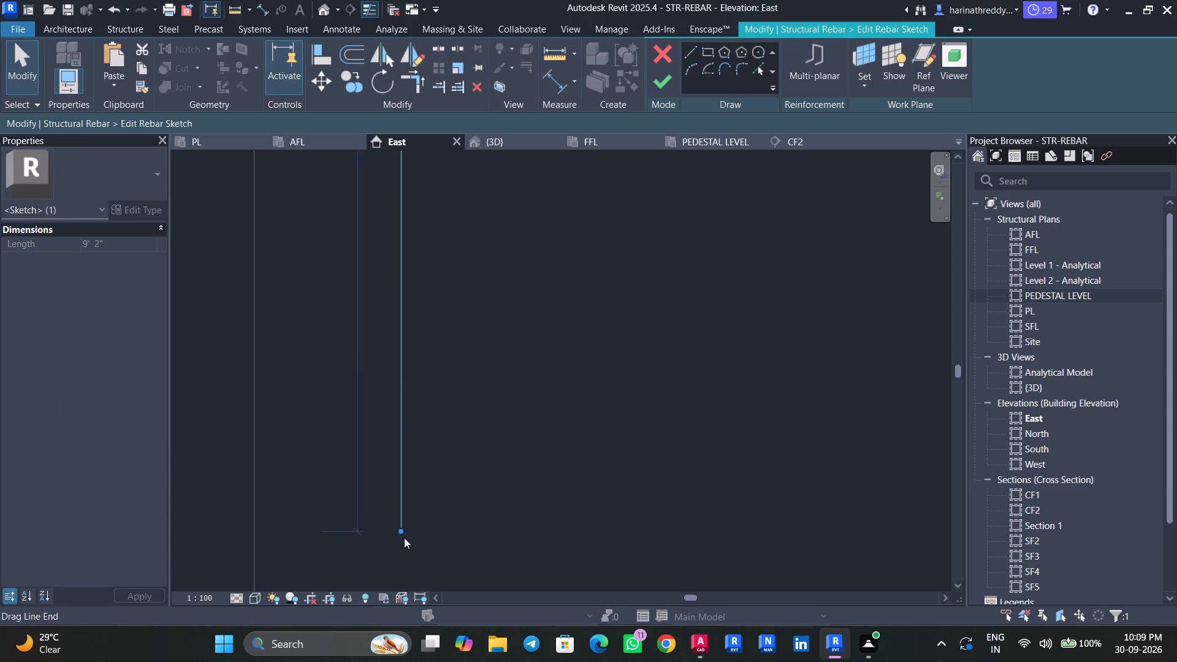
pyautogui.moveTo(468, 532); pyautogui.dragTo(446, 449, button='middle')
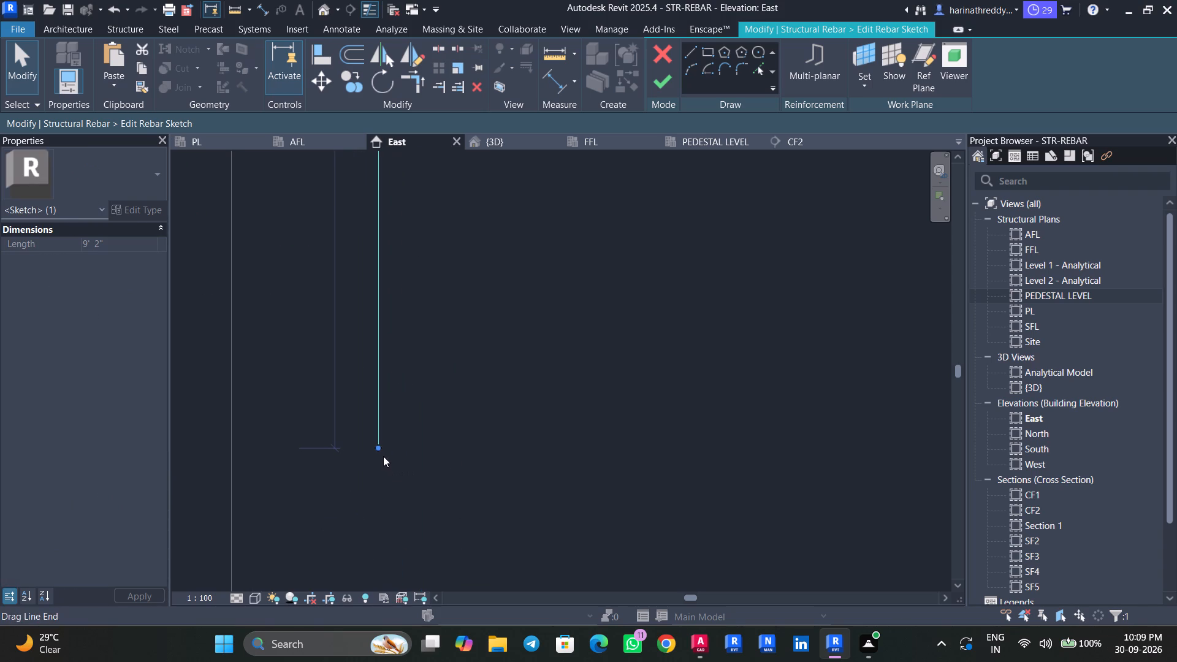
pyautogui.moveTo(378, 451); pyautogui.dragTo(390, 579)
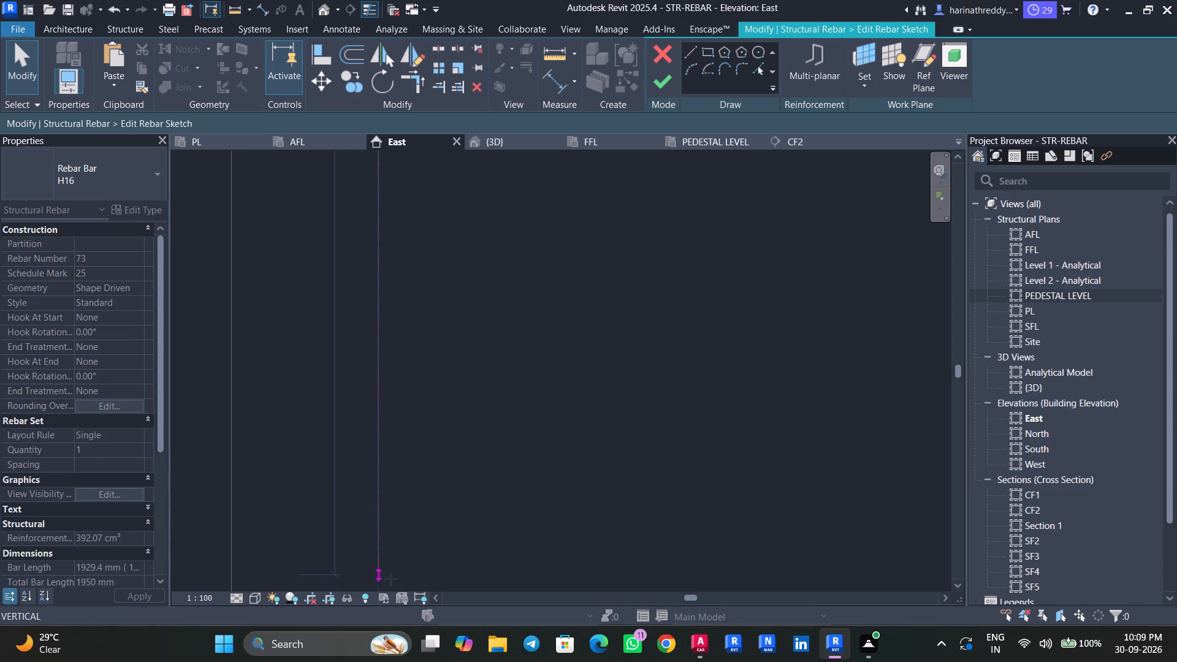
pyautogui.moveTo(390, 579); pyautogui.dragTo(392, 587)
pyautogui.scroll(-3, 465, 523)
pyautogui.moveTo(463, 519); pyautogui.dragTo(446, 449, button='middle')
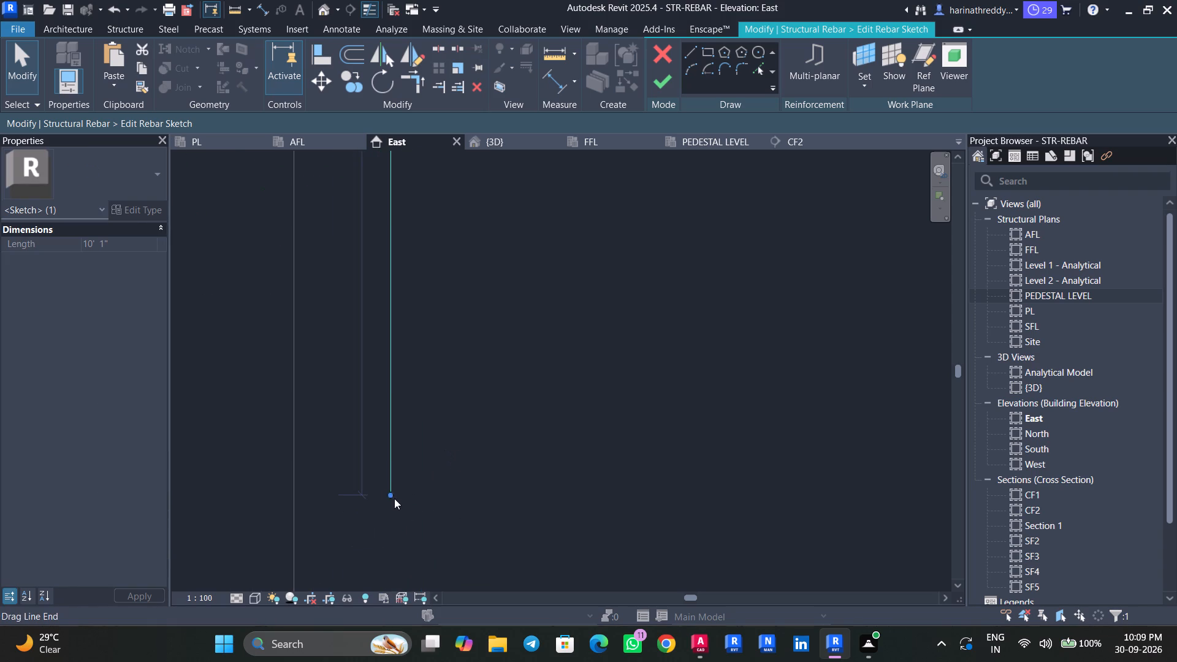
pyautogui.moveTo(390, 493); pyautogui.dragTo(395, 554)
pyautogui.scroll(1, 458, 503)
pyautogui.scroll(-9, 457, 501)
pyautogui.scroll(1, 419, 436)
pyautogui.scroll(-5, 419, 436)
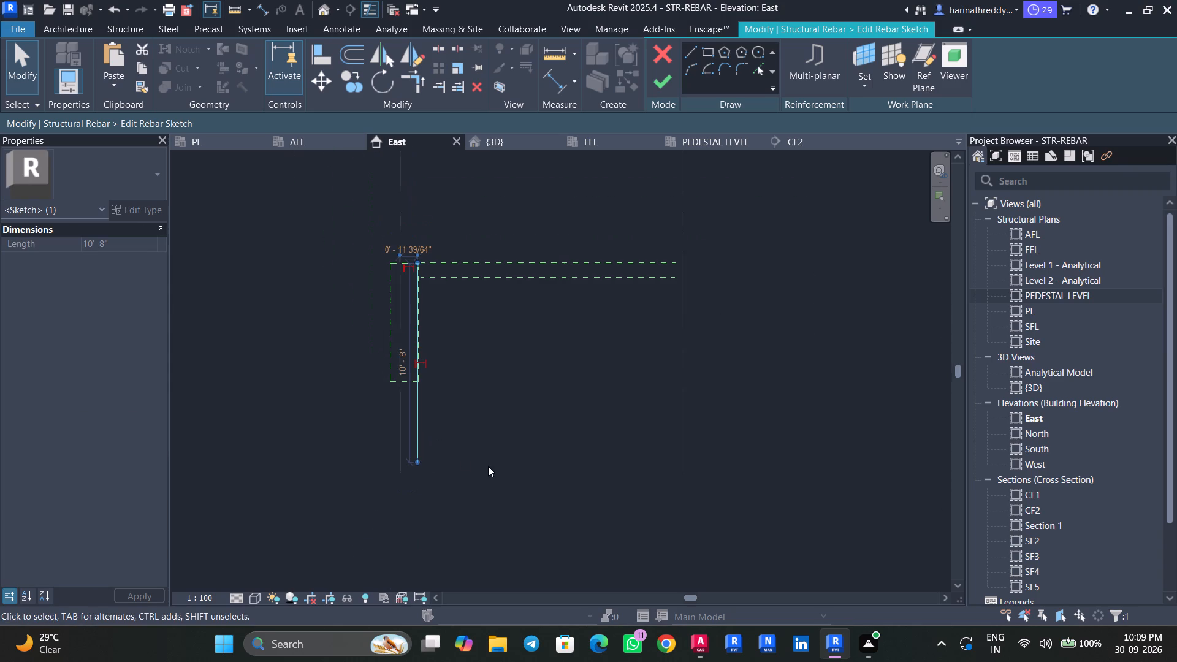
pyautogui.scroll(5, 436, 467)
pyautogui.moveTo(405, 465); pyautogui.dragTo(404, 492)
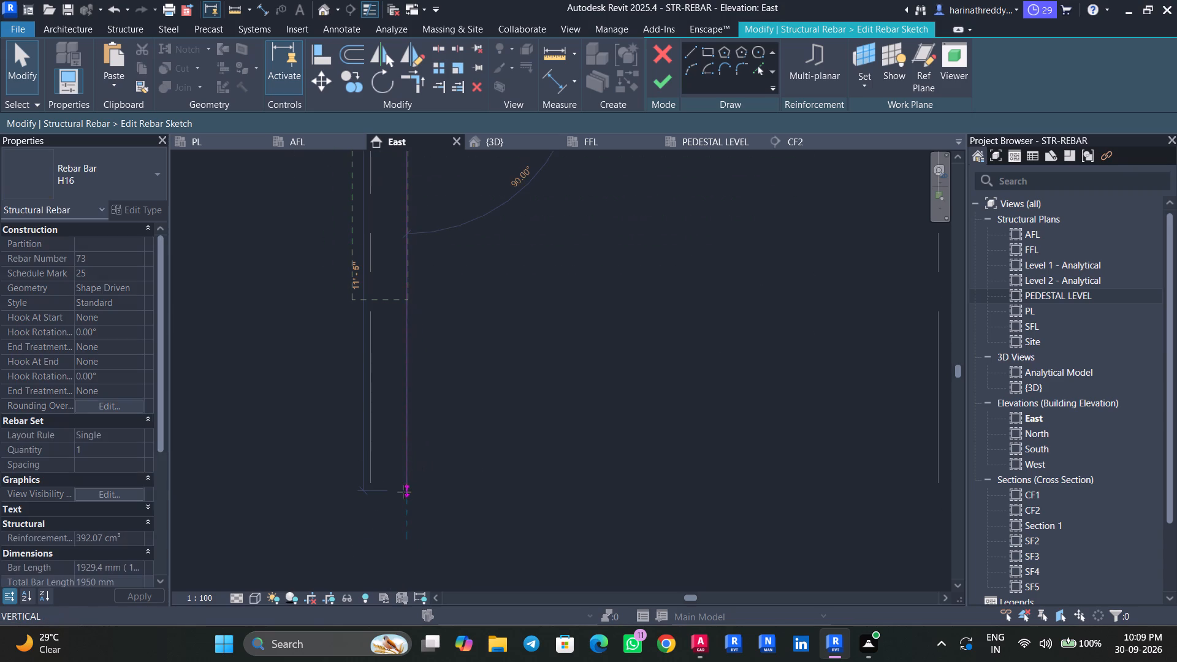
pyautogui.moveTo(404, 492); pyautogui.dragTo(406, 481)
pyautogui.click(406, 481)
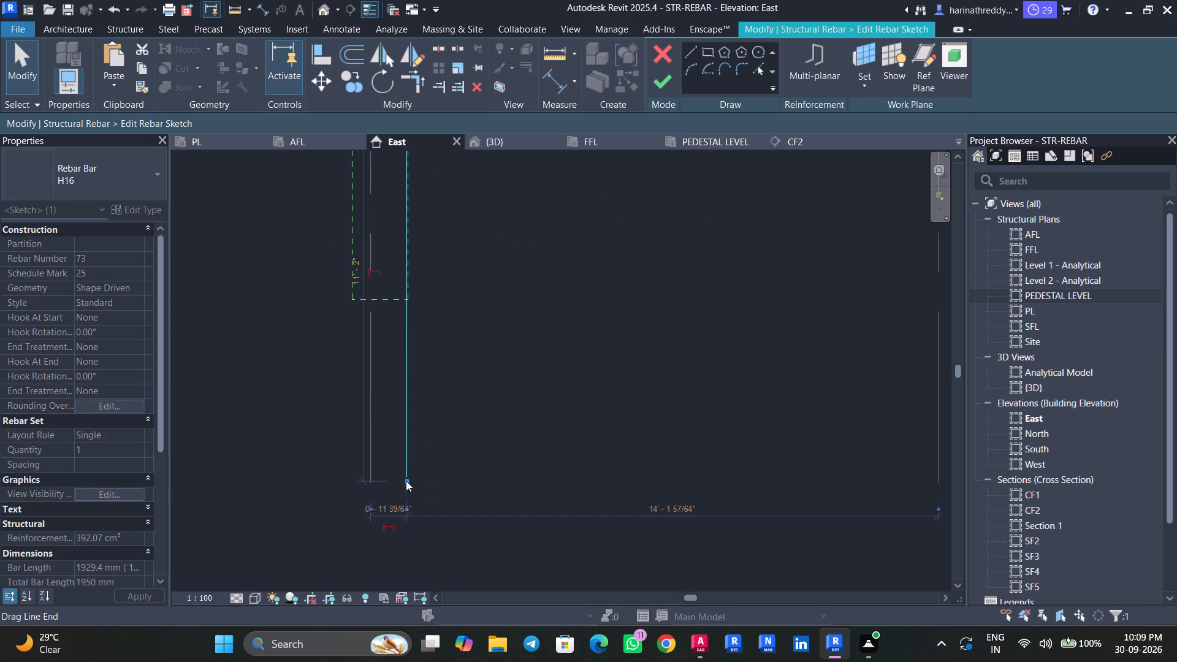
pyautogui.press('Escape')
pyautogui.click(671, 91)
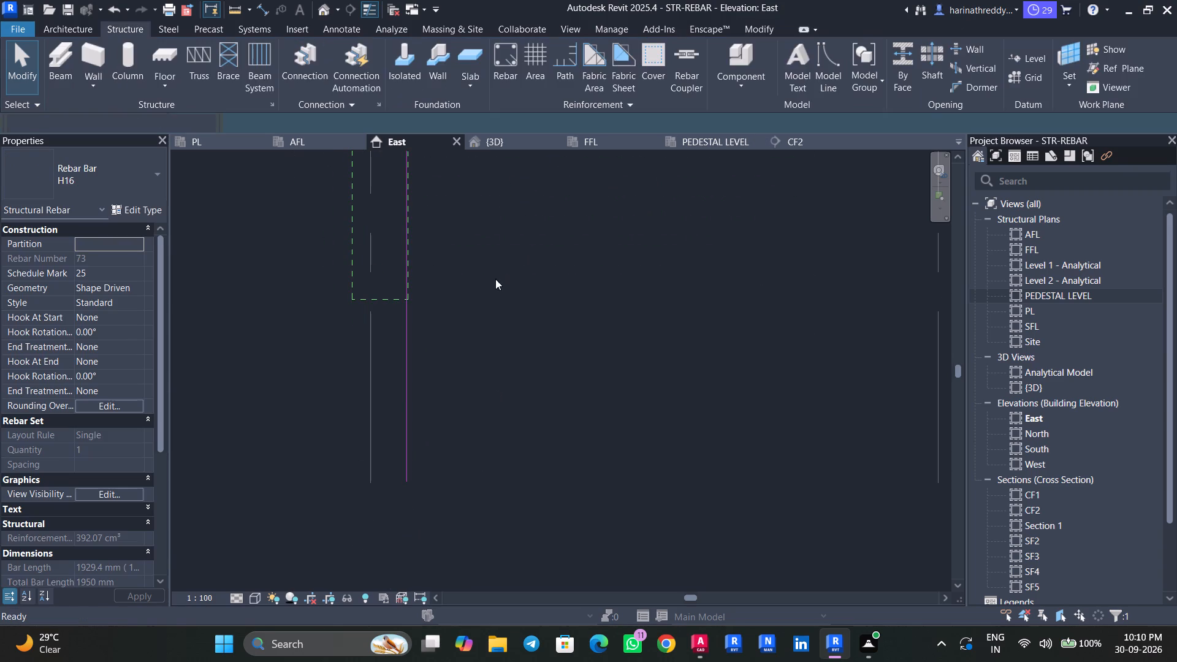
# In the PEDESTAL LEVEL plan, set the upper-left corner bar's dimension A to 3290 mm.
pyautogui.scroll(-9, 394, 411)
pyautogui.scroll(1, 398, 405)
pyautogui.scroll(-4, 398, 405)
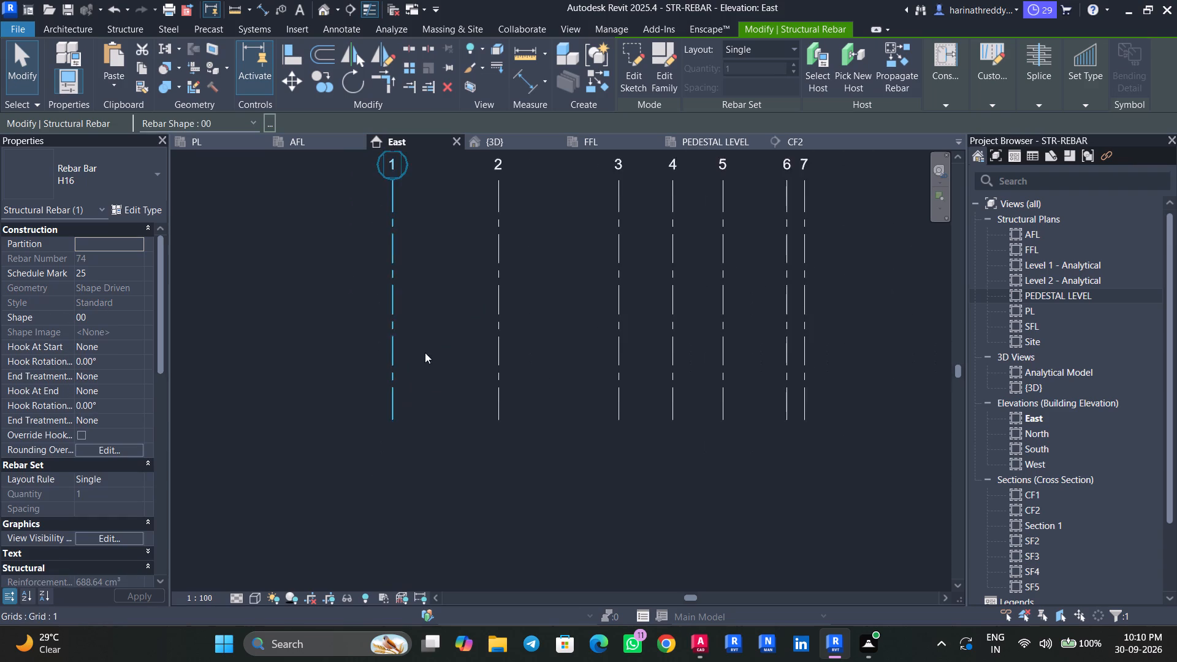
pyautogui.moveTo(425, 354); pyautogui.dragTo(430, 489, button='middle')
pyautogui.scroll(-3, 431, 465)
pyautogui.scroll(1, 431, 465)
pyautogui.scroll(-1, 431, 465)
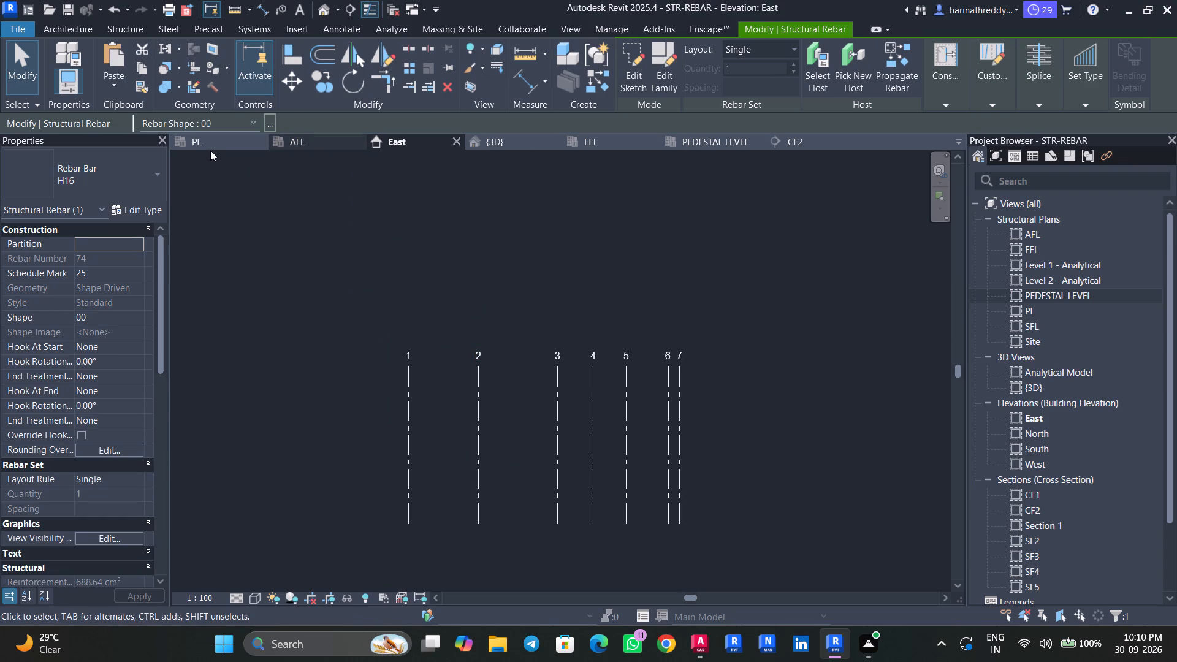
pyautogui.click(210, 150)
pyautogui.click(701, 137)
pyautogui.press('Escape')
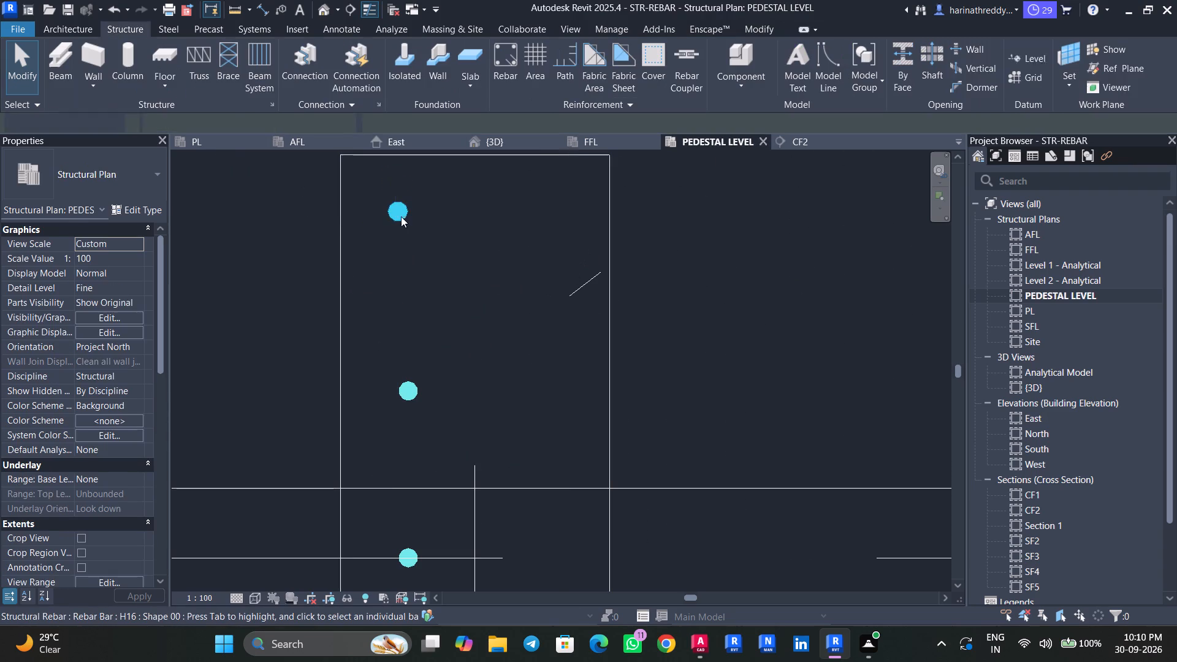
pyautogui.click(403, 218)
pyautogui.scroll(-4, 127, 456)
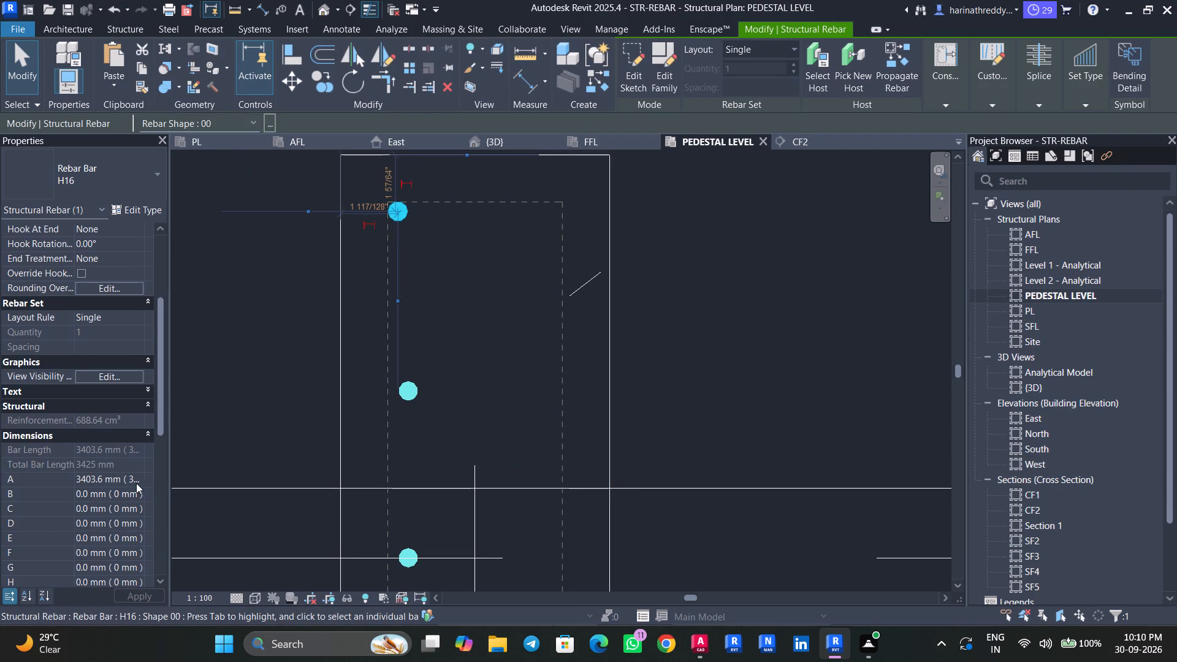
pyautogui.click(136, 483)
pyautogui.moveTo(138, 482); pyautogui.dragTo(66, 477)
pyautogui.write('32')
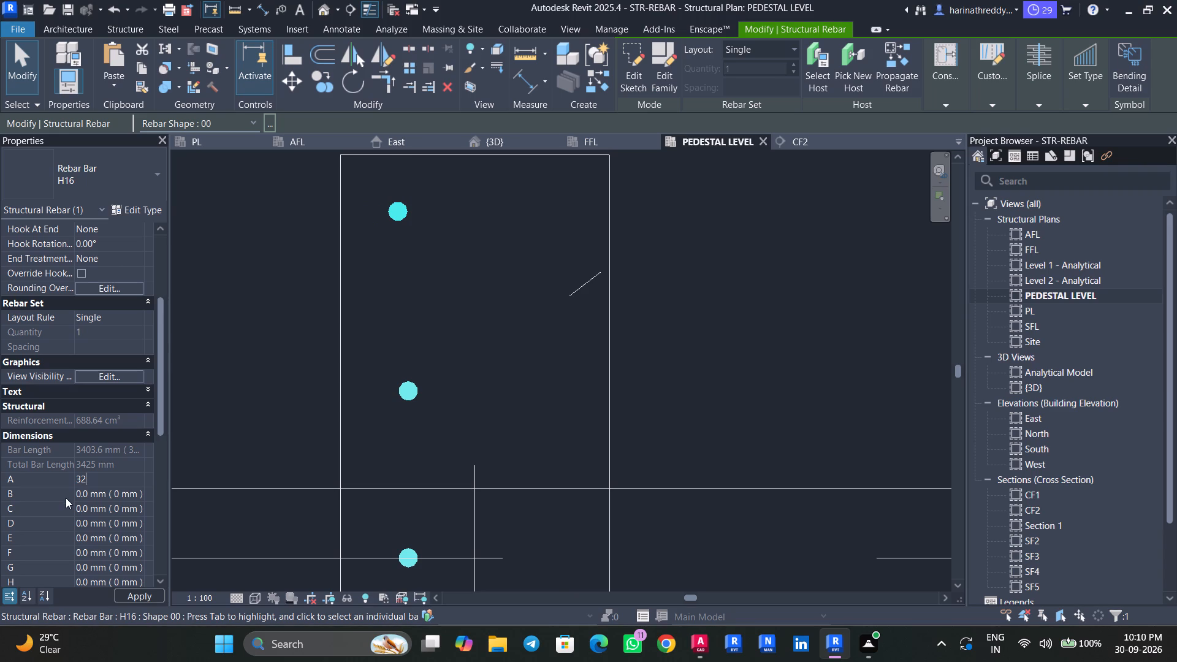
pyautogui.press('9')
pyautogui.press('0')
pyautogui.press('Return')
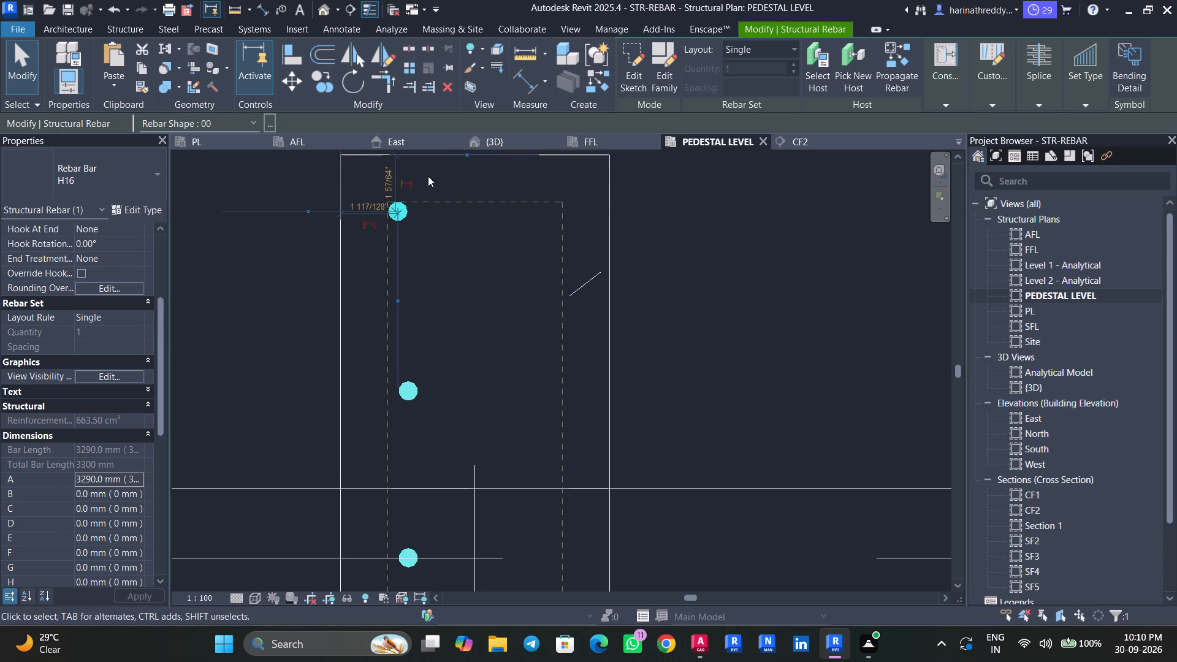
# Reopen the corner bar's sketch for editing in the East elevation at the bar's lower end.
pyautogui.click(635, 75)
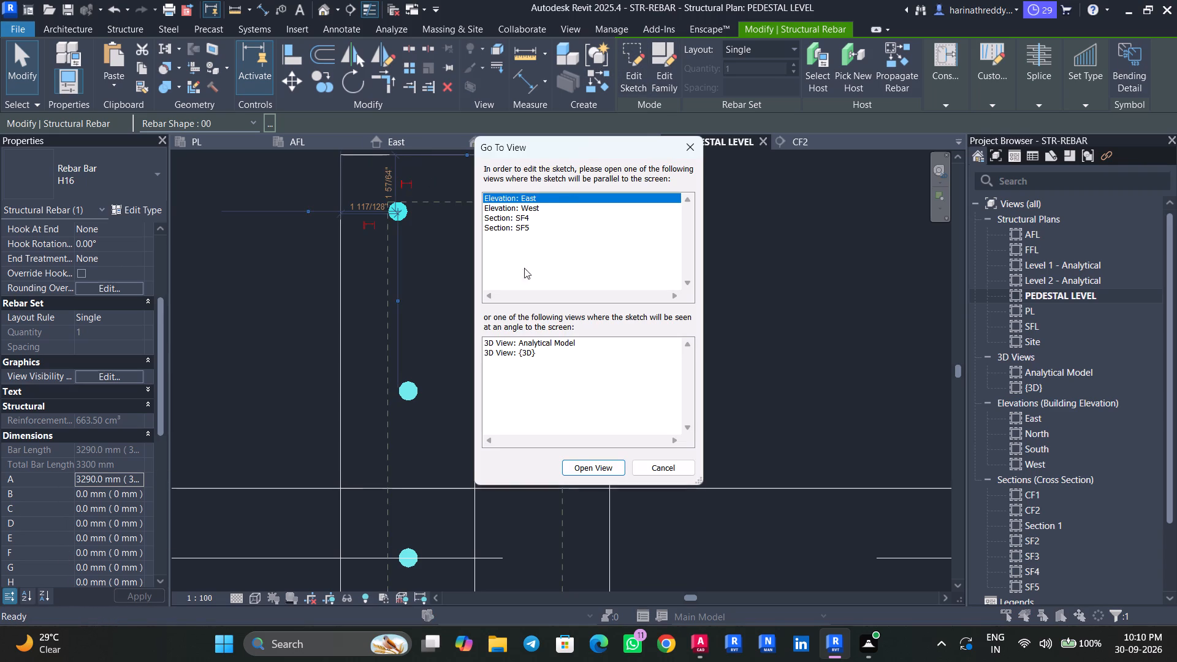
pyautogui.click(582, 463)
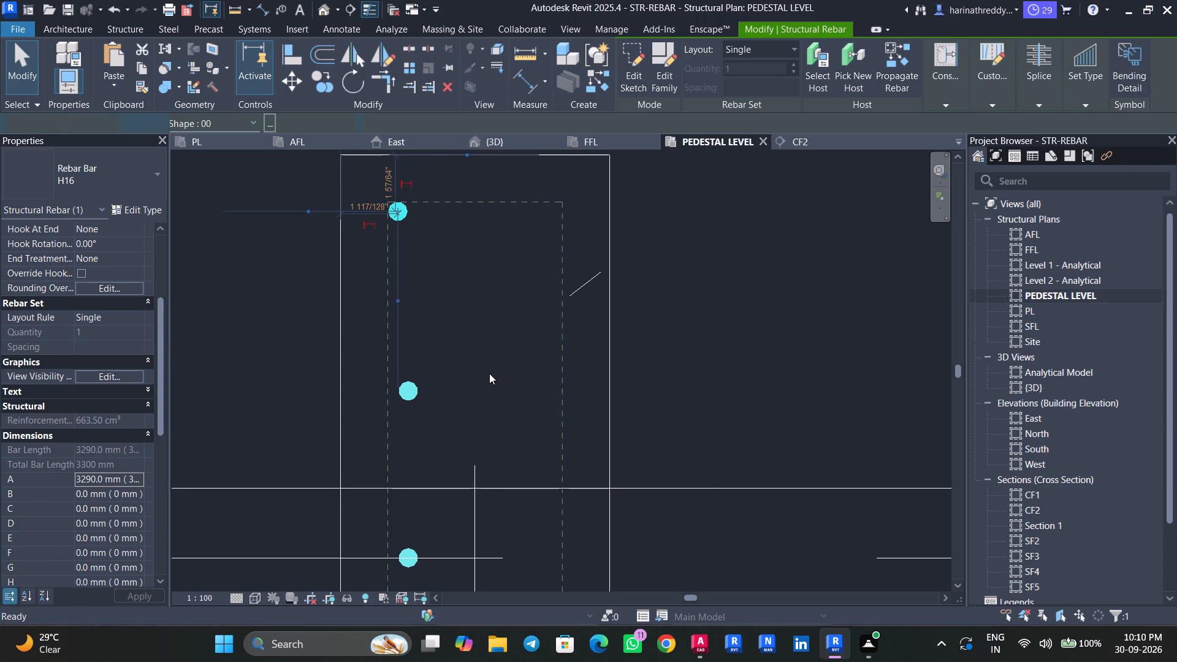
pyautogui.scroll(6, 386, 512)
pyautogui.scroll(-1, 431, 538)
pyautogui.scroll(6, 436, 539)
pyautogui.moveTo(475, 526); pyautogui.dragTo(473, 404, button='middle')
pyautogui.scroll(1, 473, 405)
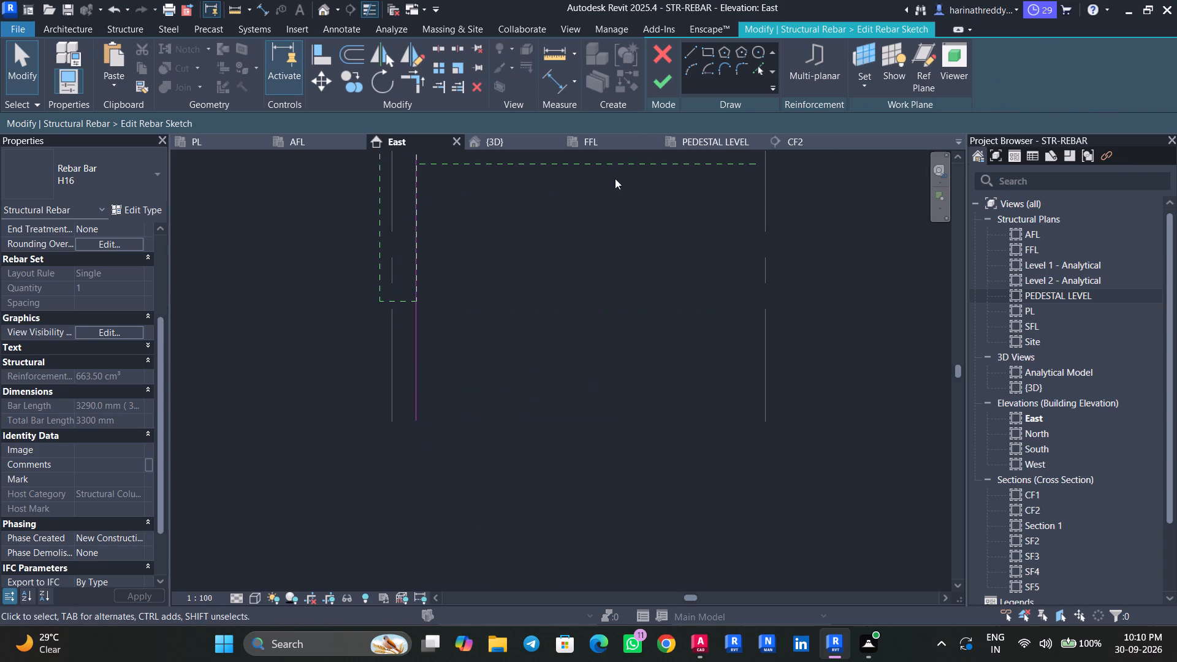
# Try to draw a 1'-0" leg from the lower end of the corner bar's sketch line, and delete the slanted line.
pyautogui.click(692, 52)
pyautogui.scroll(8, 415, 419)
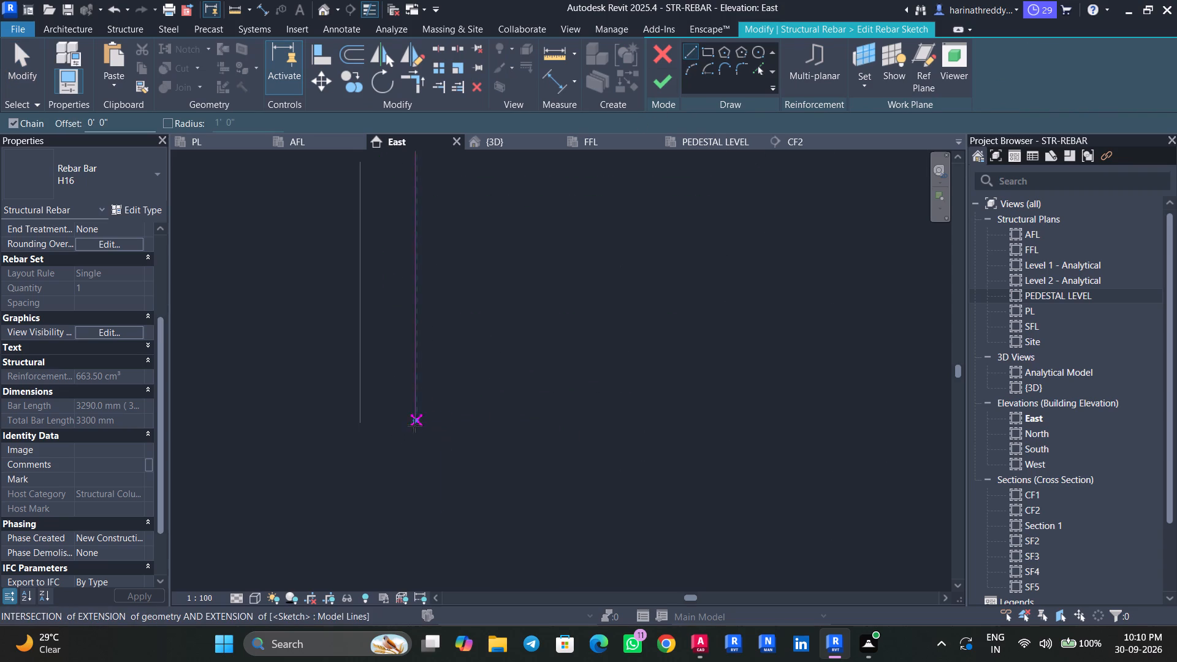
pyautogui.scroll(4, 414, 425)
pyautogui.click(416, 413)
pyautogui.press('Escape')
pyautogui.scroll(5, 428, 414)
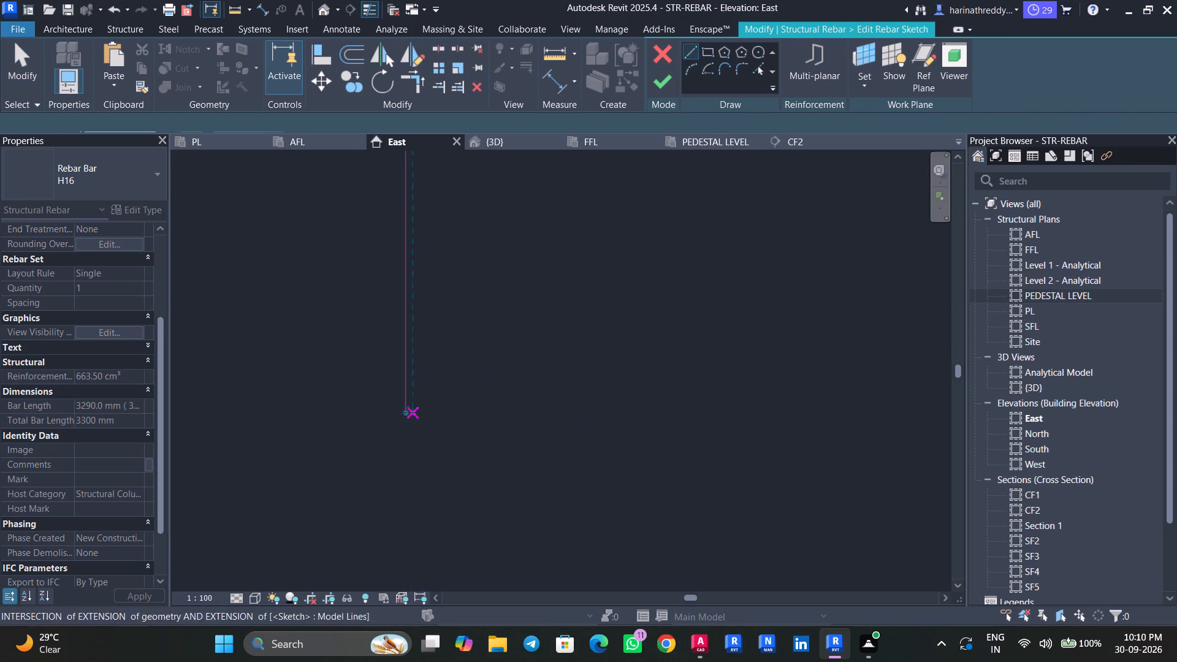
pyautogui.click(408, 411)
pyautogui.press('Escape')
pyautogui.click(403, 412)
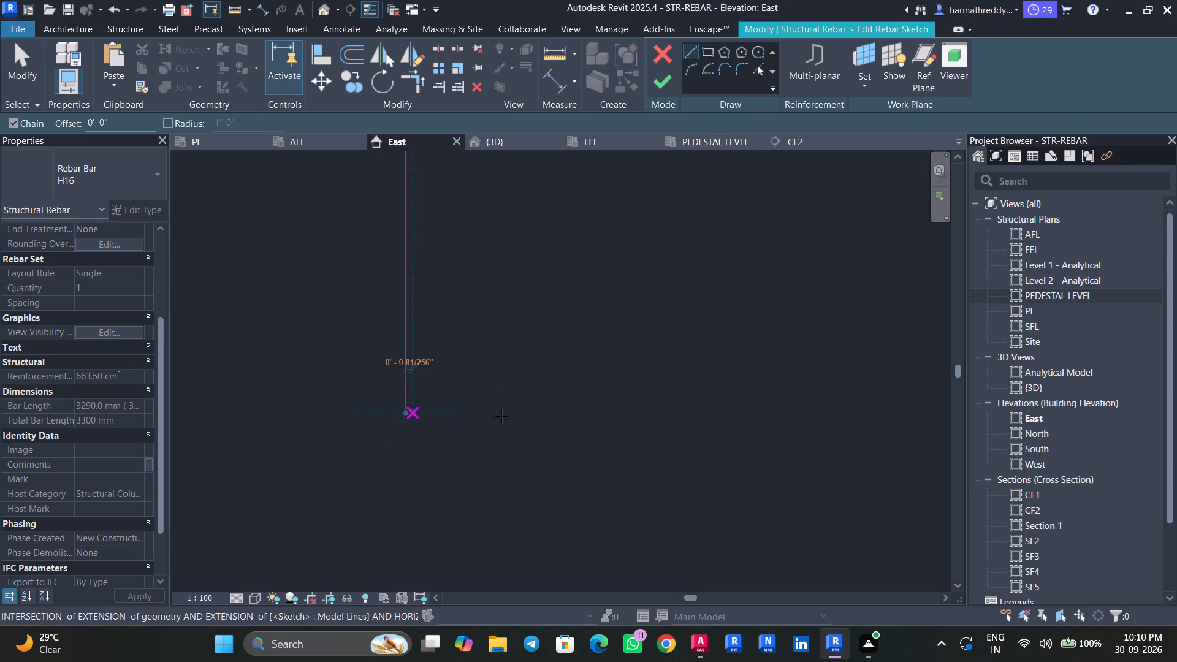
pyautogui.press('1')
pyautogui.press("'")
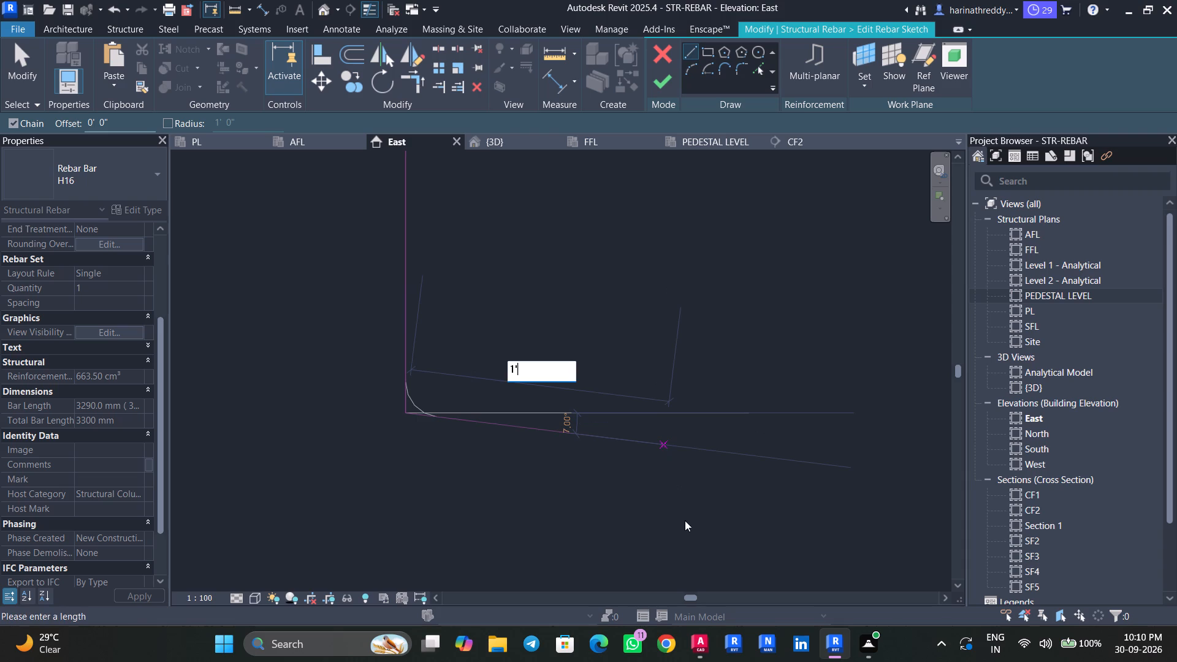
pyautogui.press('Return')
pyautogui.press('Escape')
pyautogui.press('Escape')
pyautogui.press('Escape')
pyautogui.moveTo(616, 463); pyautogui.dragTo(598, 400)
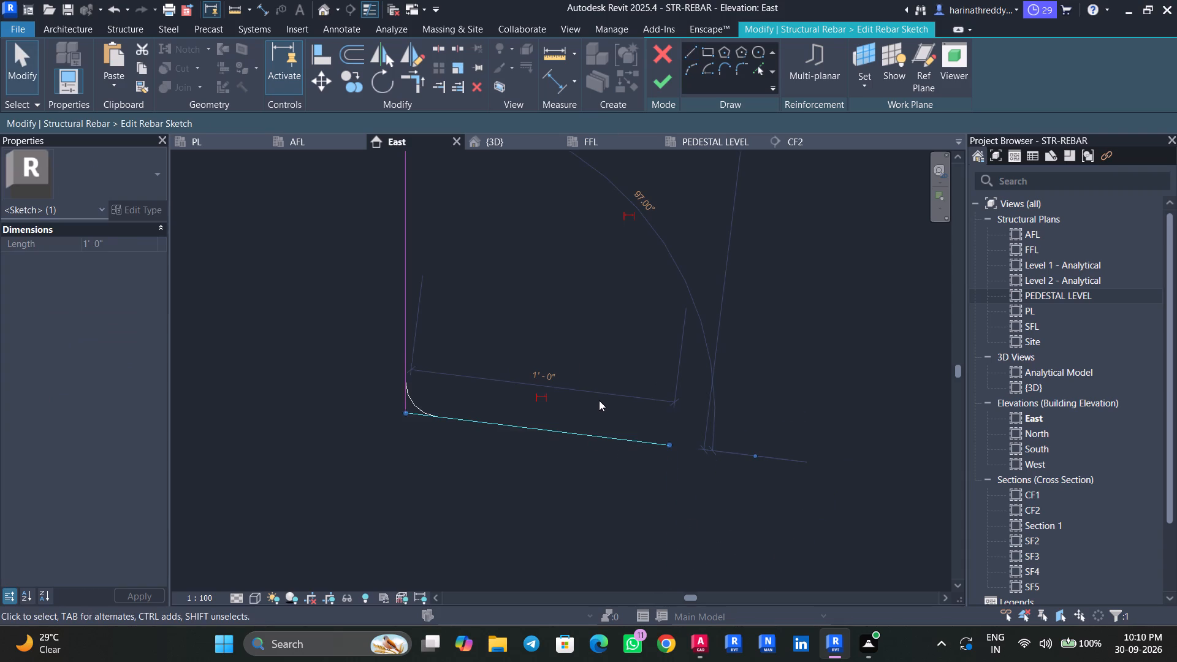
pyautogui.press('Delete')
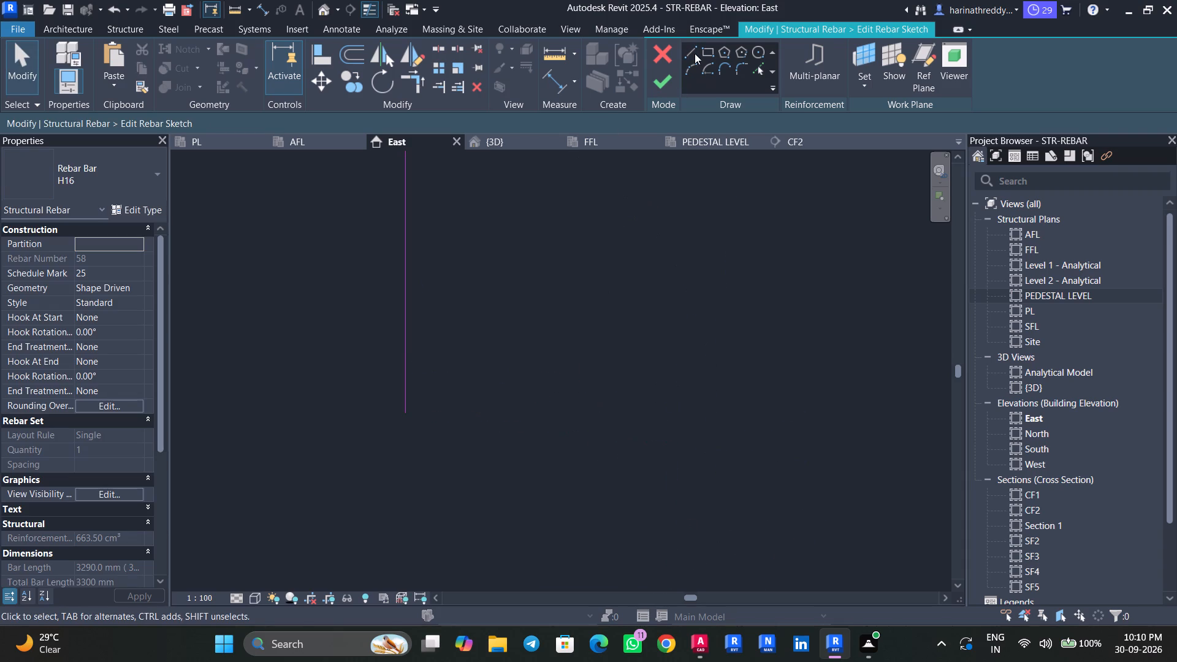
# Draw a horizontal 1'-0" leg from the lower end of the corner bar's vertical sketch line and finish the sketch.
pyautogui.click(695, 53)
pyautogui.click(405, 409)
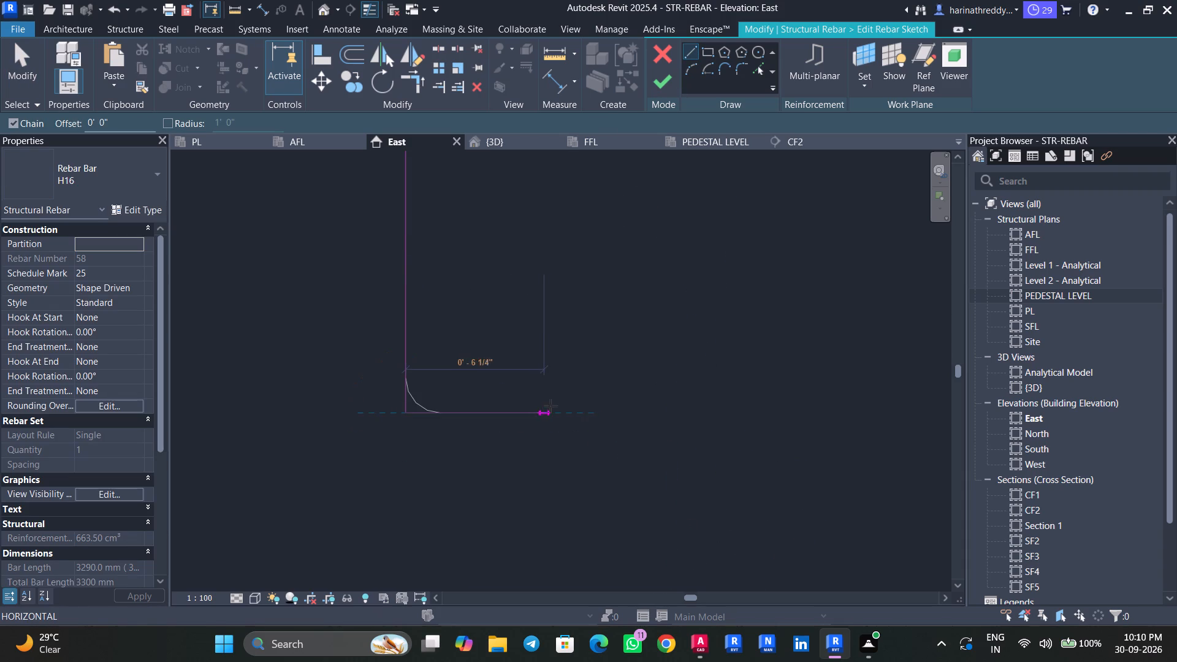
pyautogui.press('1')
pyautogui.press("'")
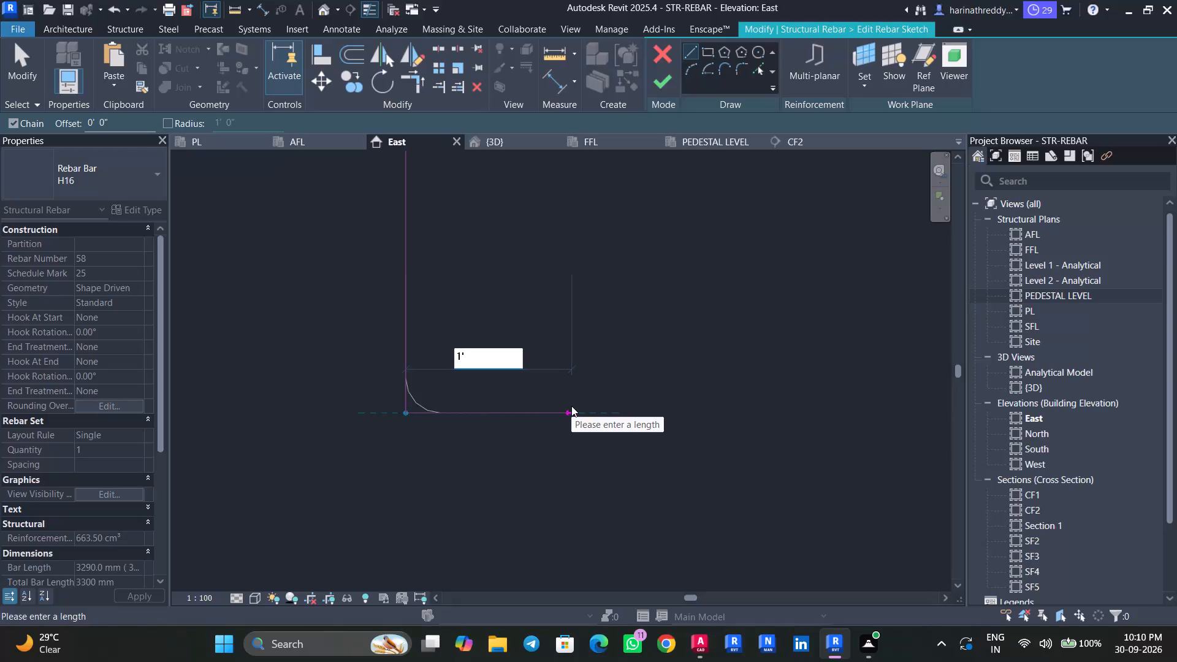
pyautogui.press('Return')
pyautogui.press('Escape')
pyautogui.press('Escape')
pyautogui.press('Escape')
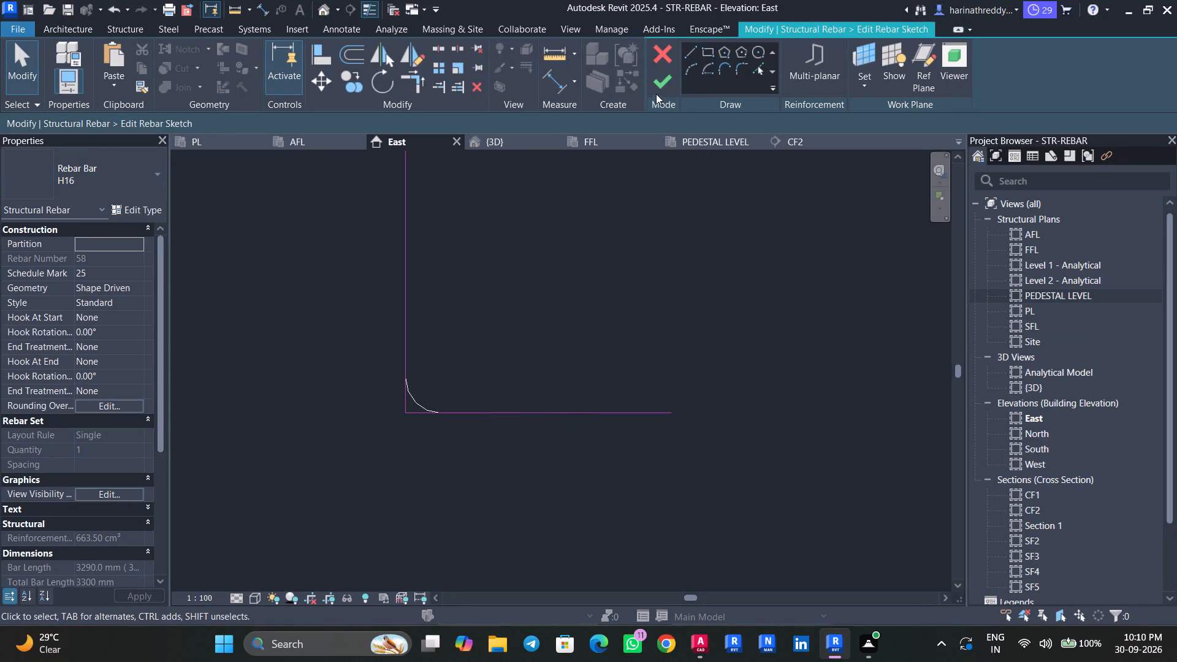
pyautogui.click(655, 91)
# Return to the PEDESTAL LEVEL plan at the column corner holding the bent bar.
pyautogui.scroll(-9, 450, 306)
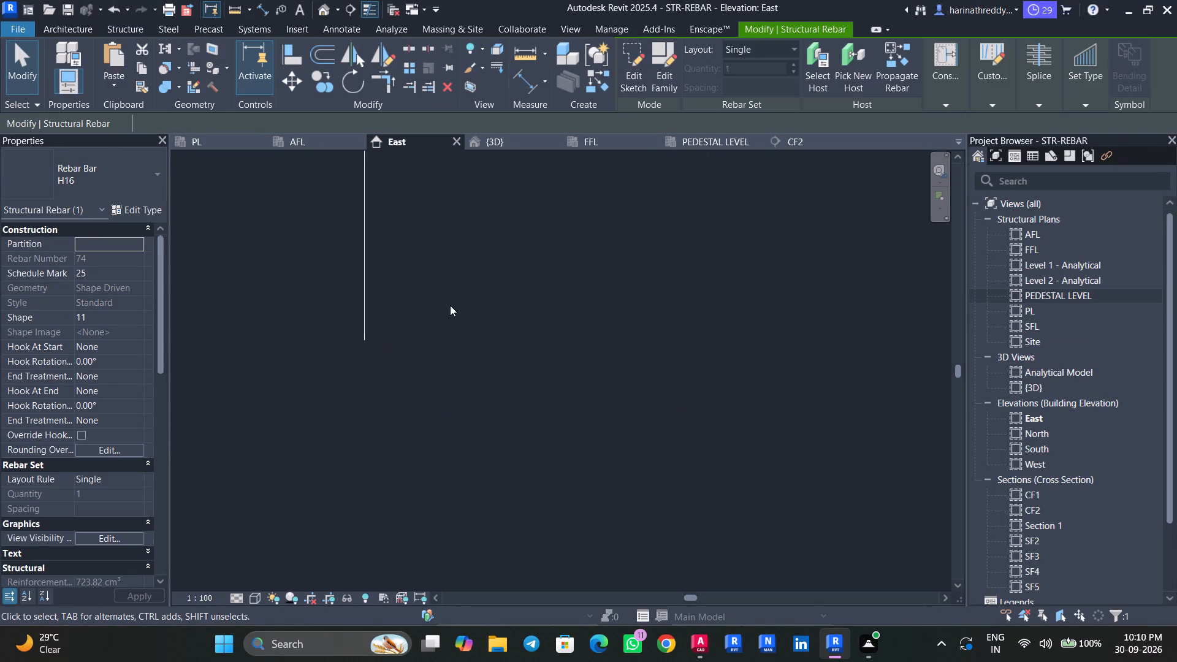
pyautogui.scroll(-3, 450, 305)
pyautogui.moveTo(444, 293); pyautogui.dragTo(444, 424, button='middle')
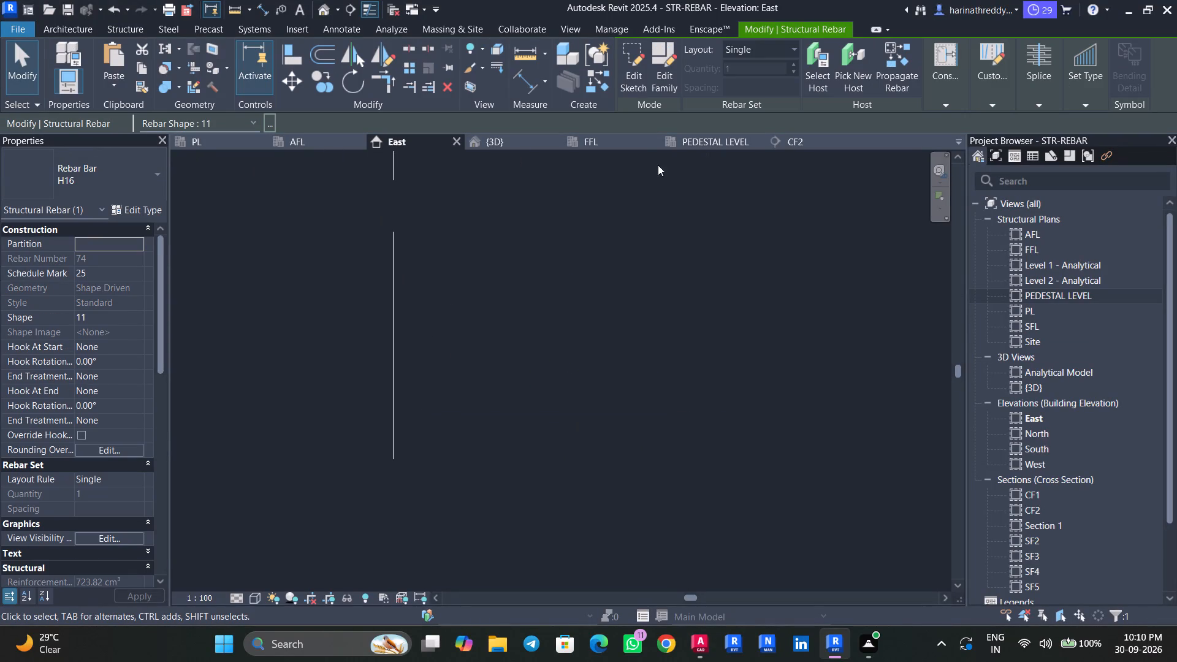
pyautogui.click(709, 145)
pyautogui.moveTo(449, 259); pyautogui.dragTo(481, 439, button='middle')
pyautogui.scroll(-2, 478, 429)
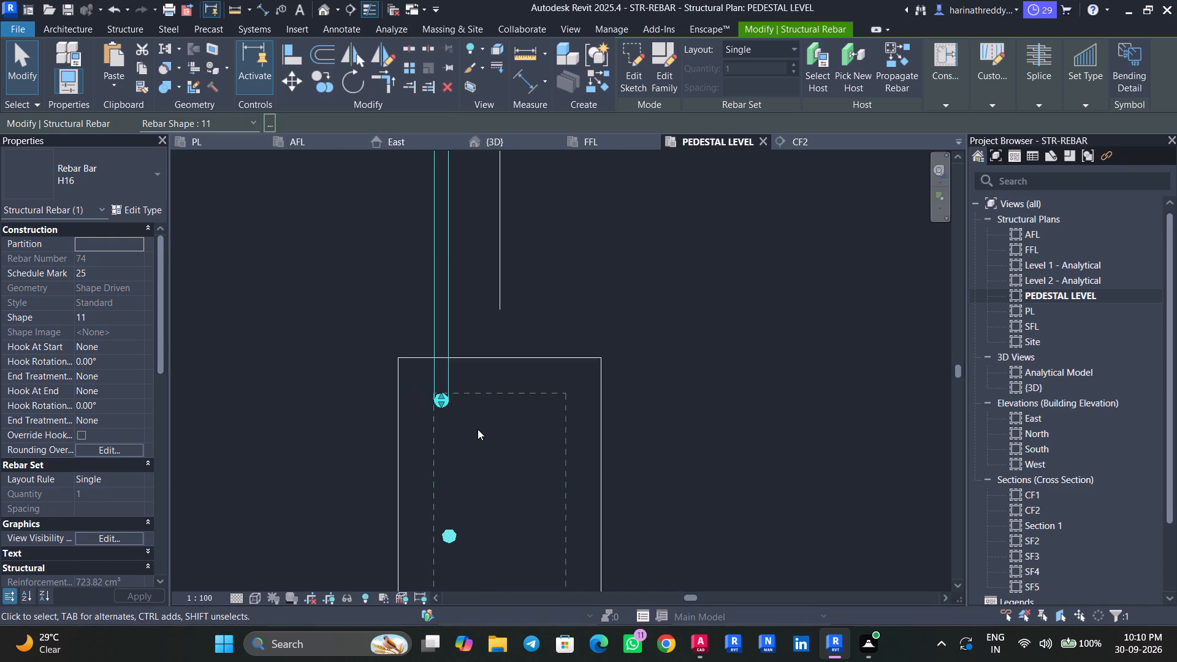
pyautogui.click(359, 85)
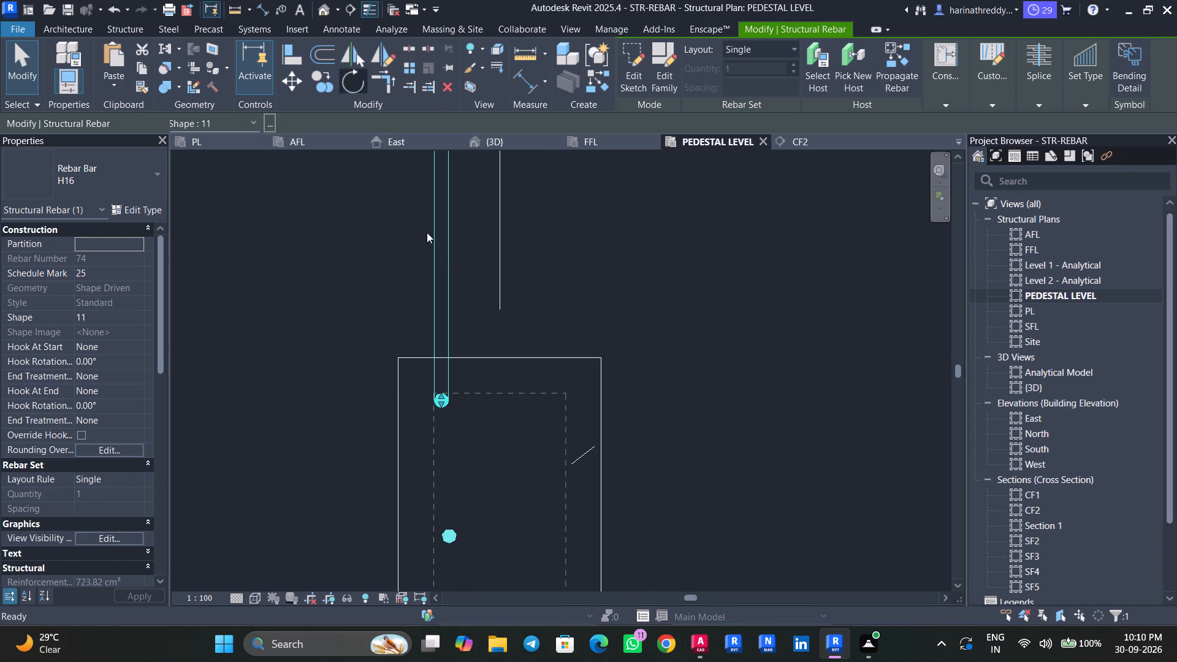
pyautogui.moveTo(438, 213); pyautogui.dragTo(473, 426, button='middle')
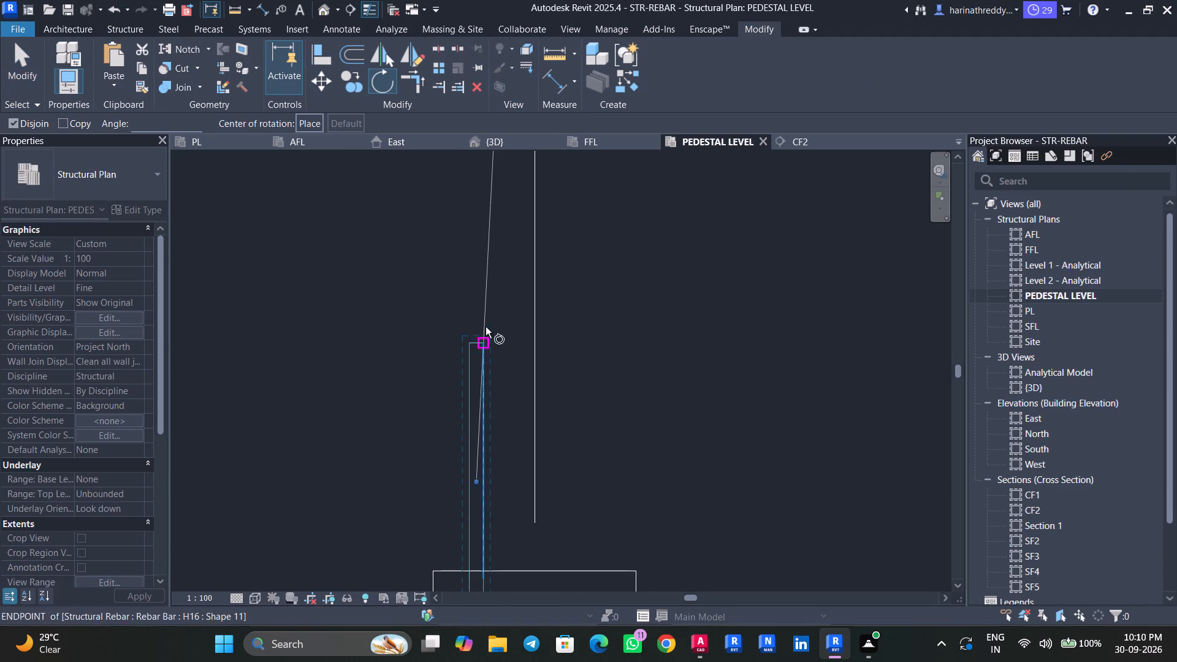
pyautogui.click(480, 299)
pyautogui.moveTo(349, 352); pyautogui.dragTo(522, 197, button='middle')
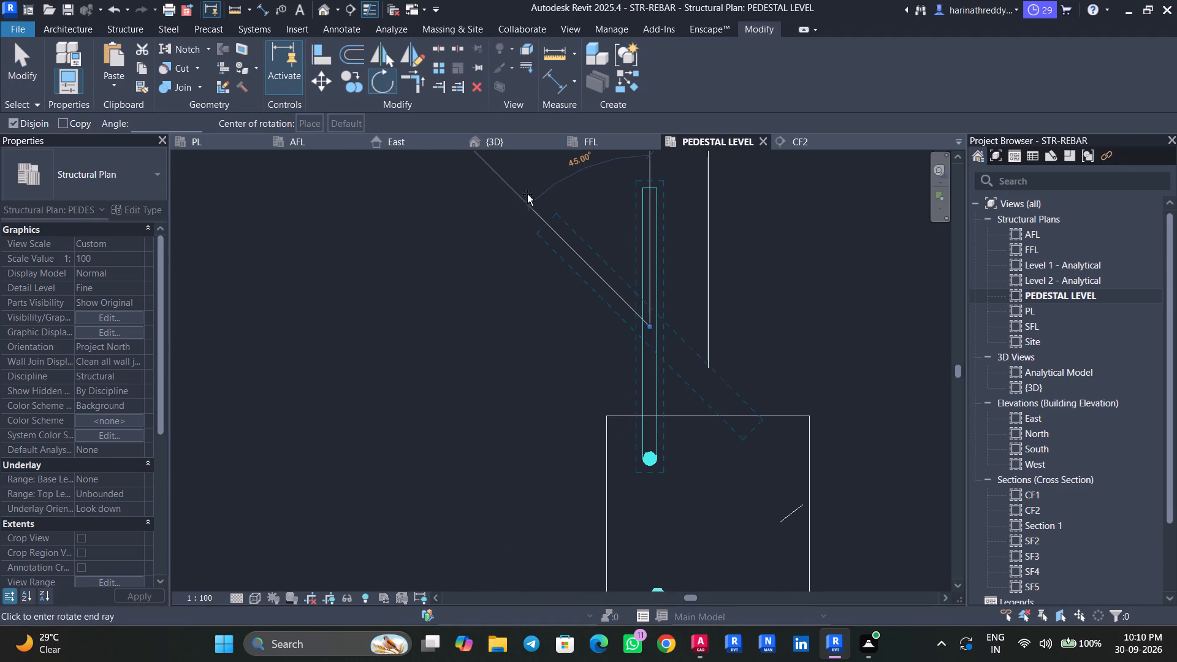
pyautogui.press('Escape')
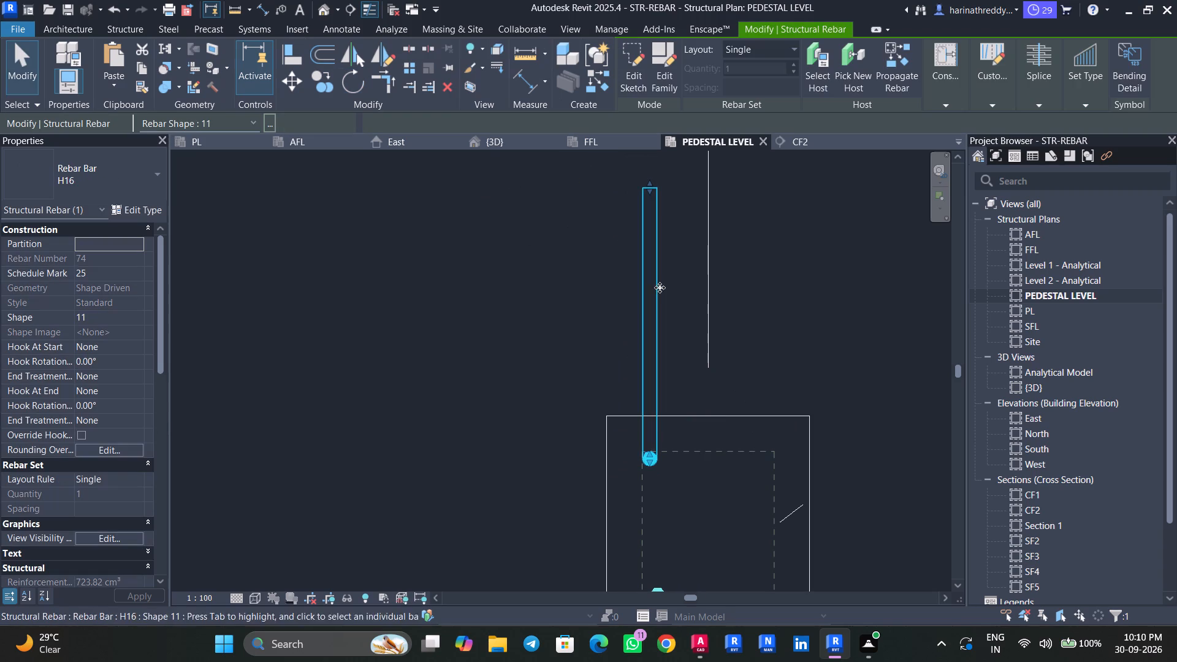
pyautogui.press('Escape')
# Rotate the bent corner bar 45° about the lower edge of its round section so the leg points diagonally outward from the column.
pyautogui.click(656, 361)
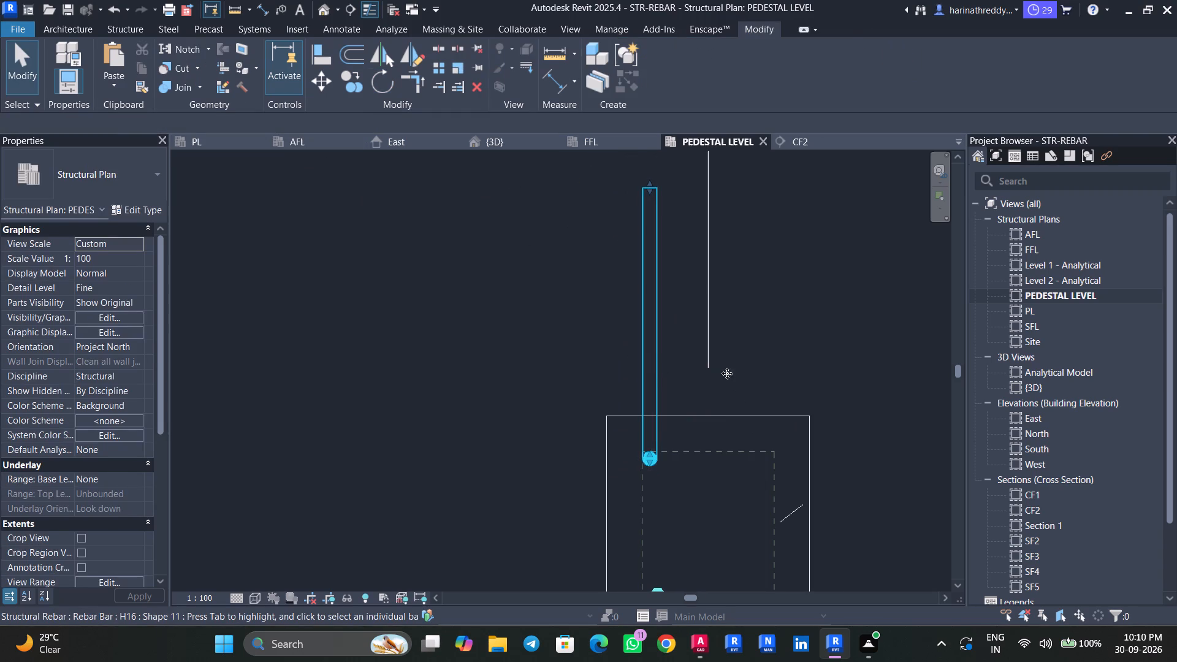
pyautogui.click(352, 80)
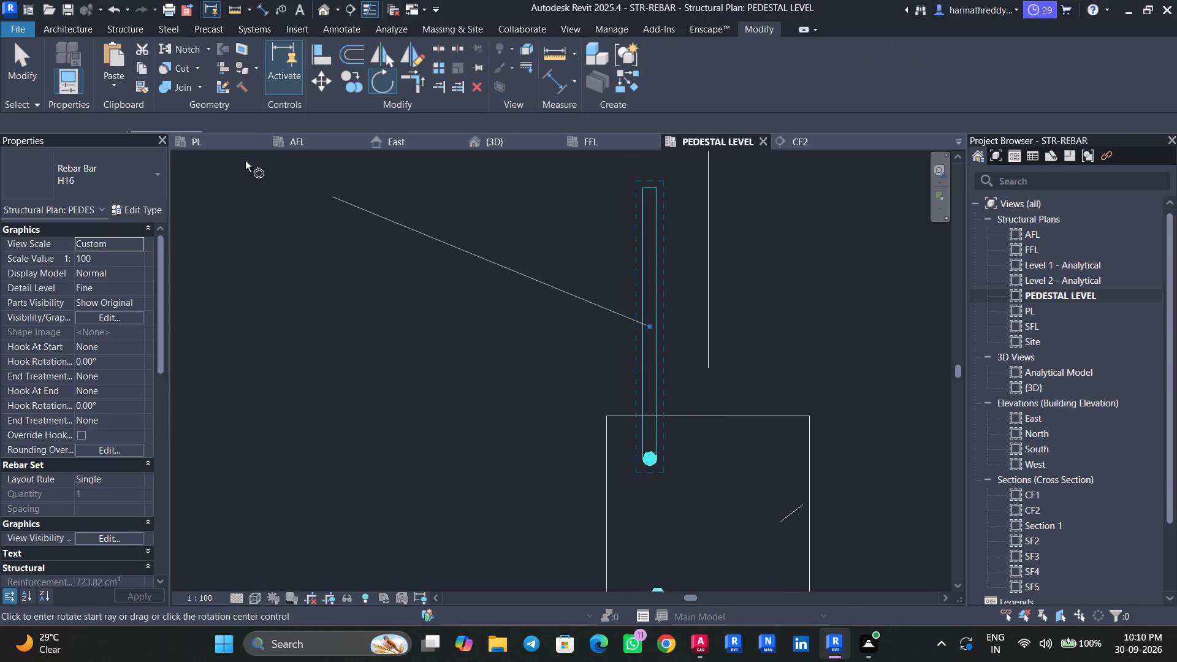
pyautogui.click(303, 124)
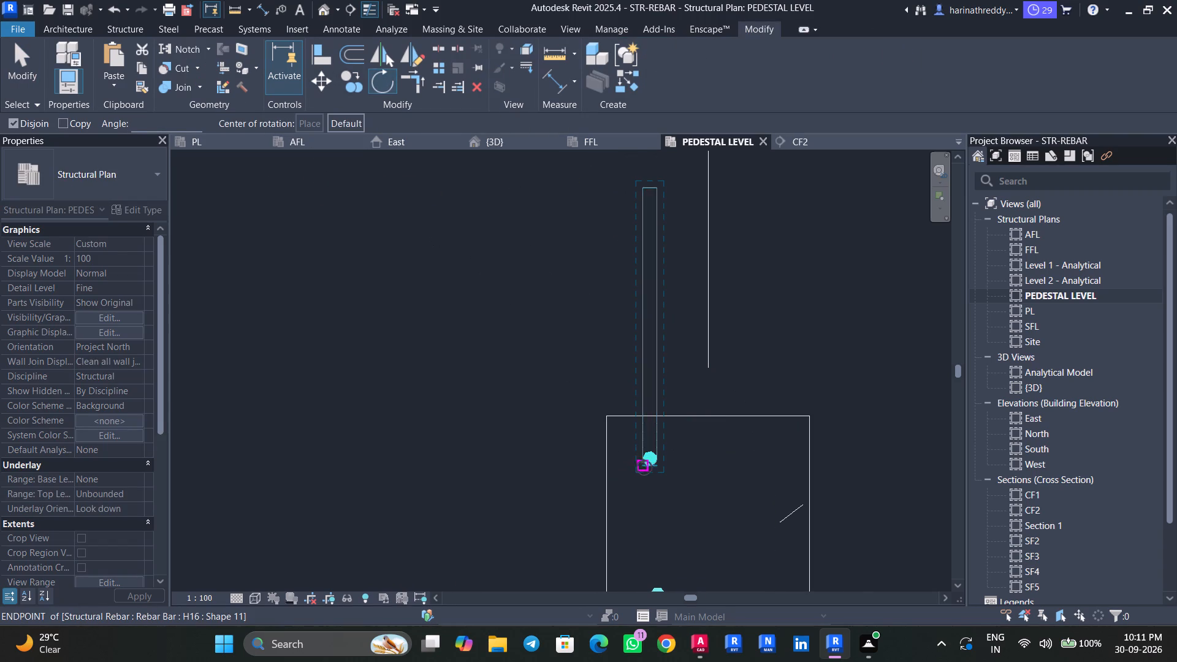
pyautogui.scroll(1, 647, 469)
pyautogui.scroll(-1, 647, 469)
pyautogui.scroll(2, 647, 469)
pyautogui.scroll(-1, 652, 468)
pyautogui.scroll(5, 652, 468)
pyautogui.moveTo(654, 463); pyautogui.dragTo(602, 518, button='middle')
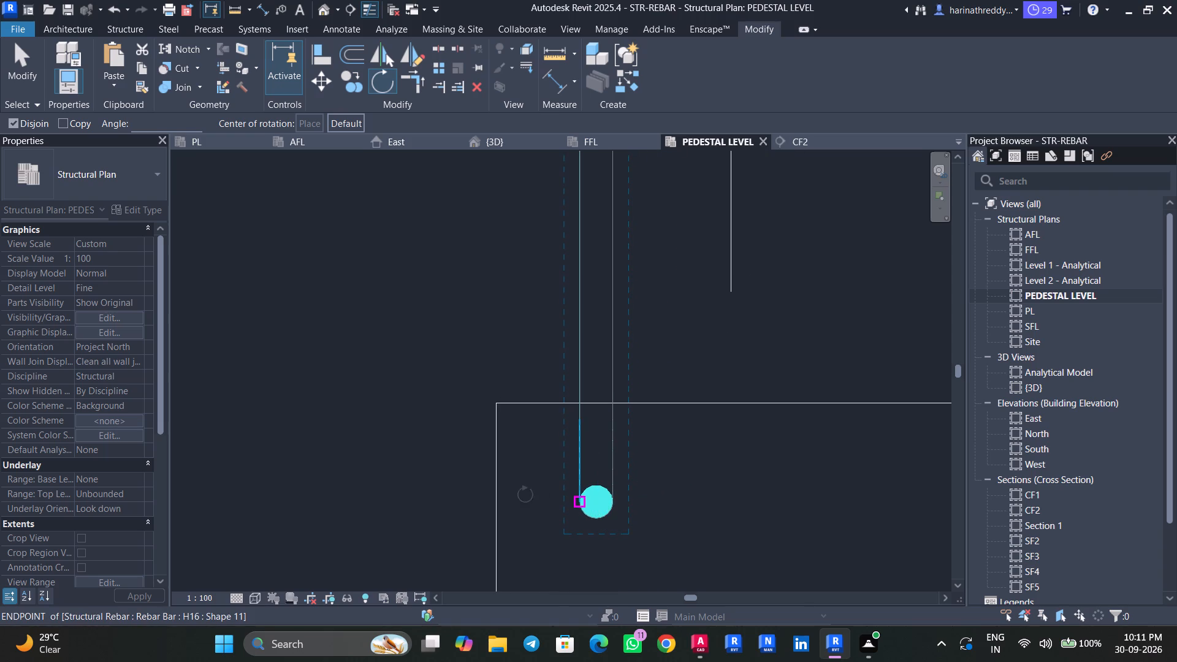
pyautogui.scroll(6, 596, 503)
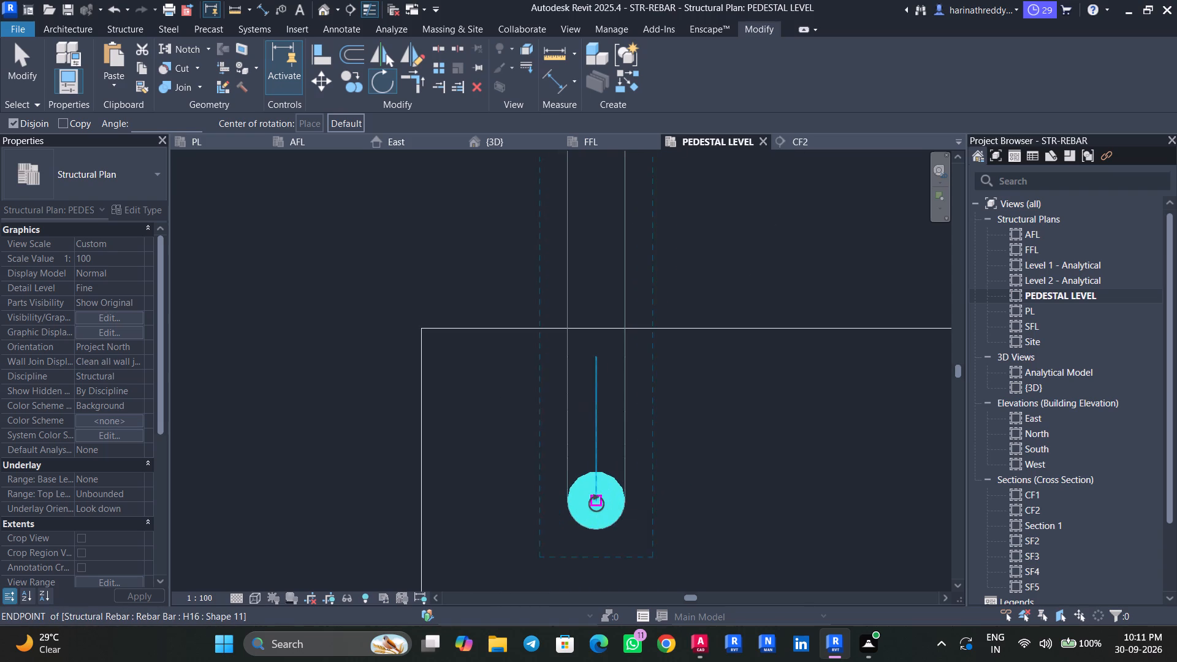
pyautogui.scroll(1, 596, 503)
pyautogui.moveTo(596, 503); pyautogui.dragTo(584, 426, button='middle')
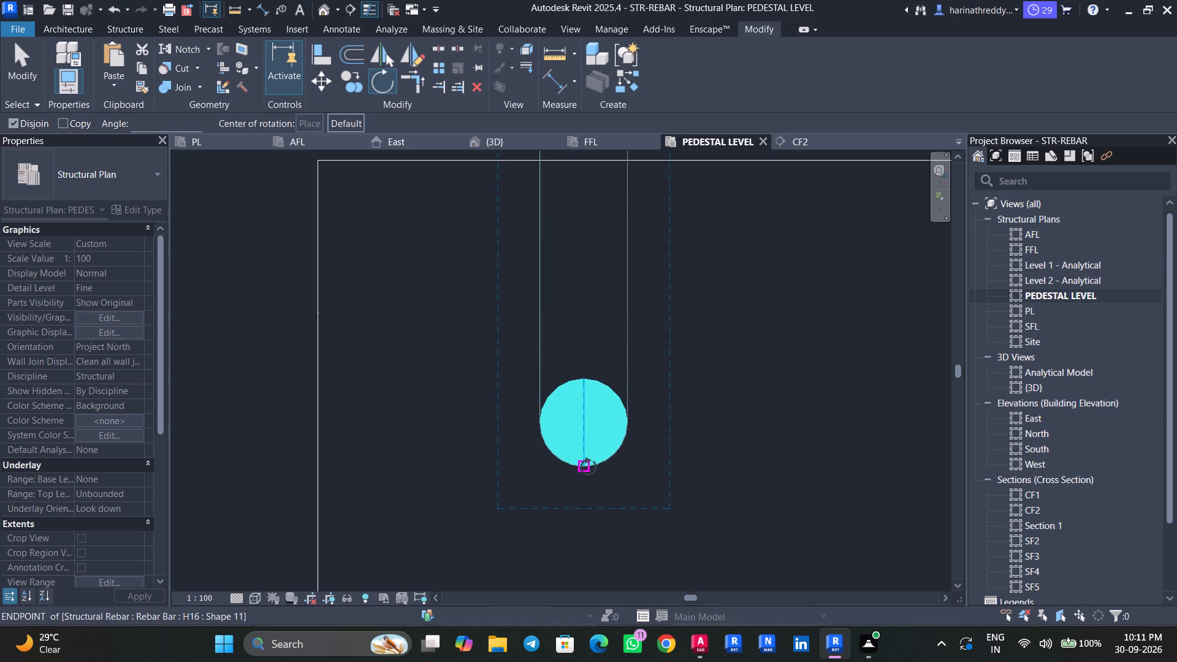
pyautogui.click(585, 466)
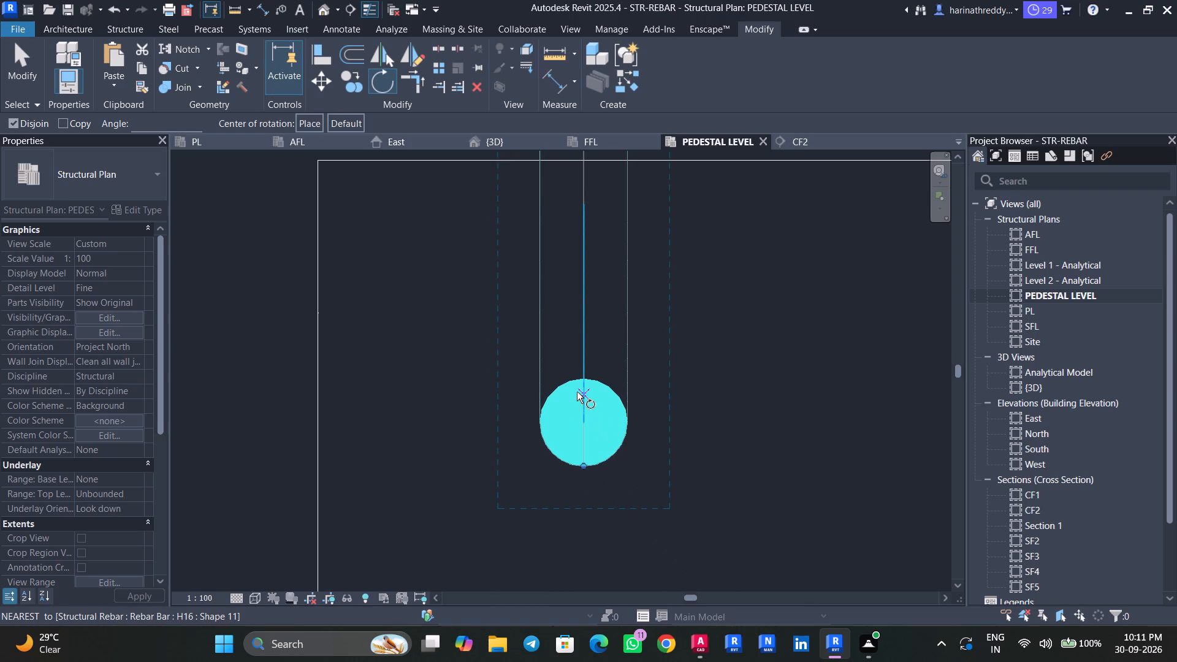
pyautogui.click(582, 344)
pyautogui.scroll(-8, 506, 359)
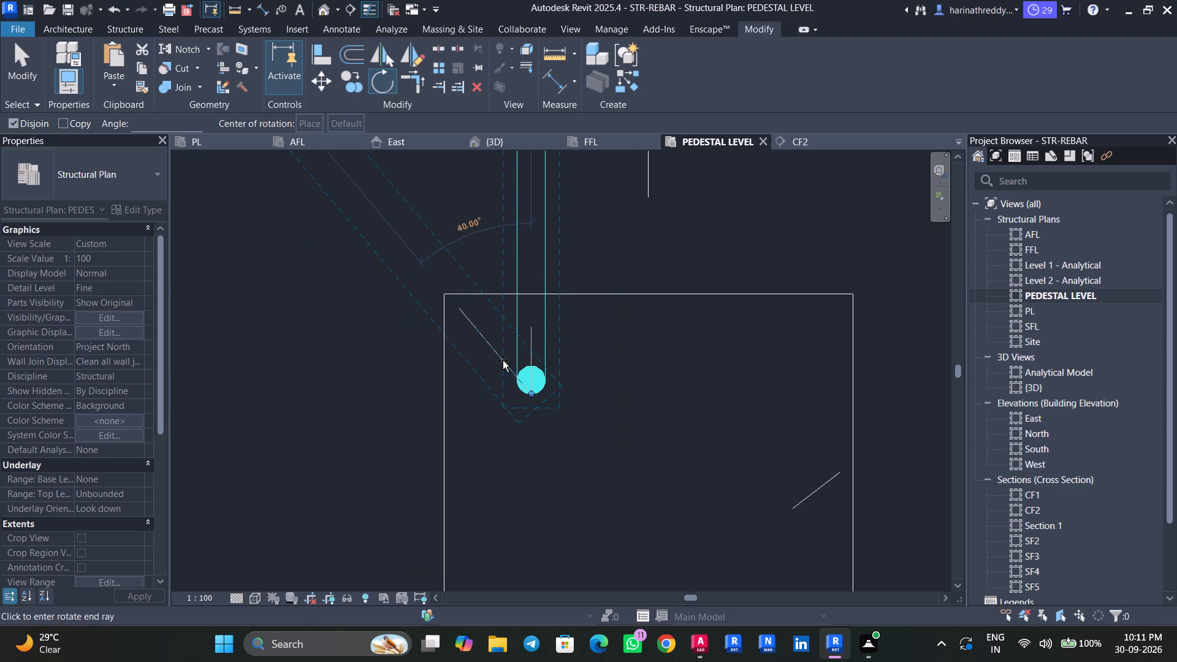
pyautogui.write('45')
pyautogui.press('Return')
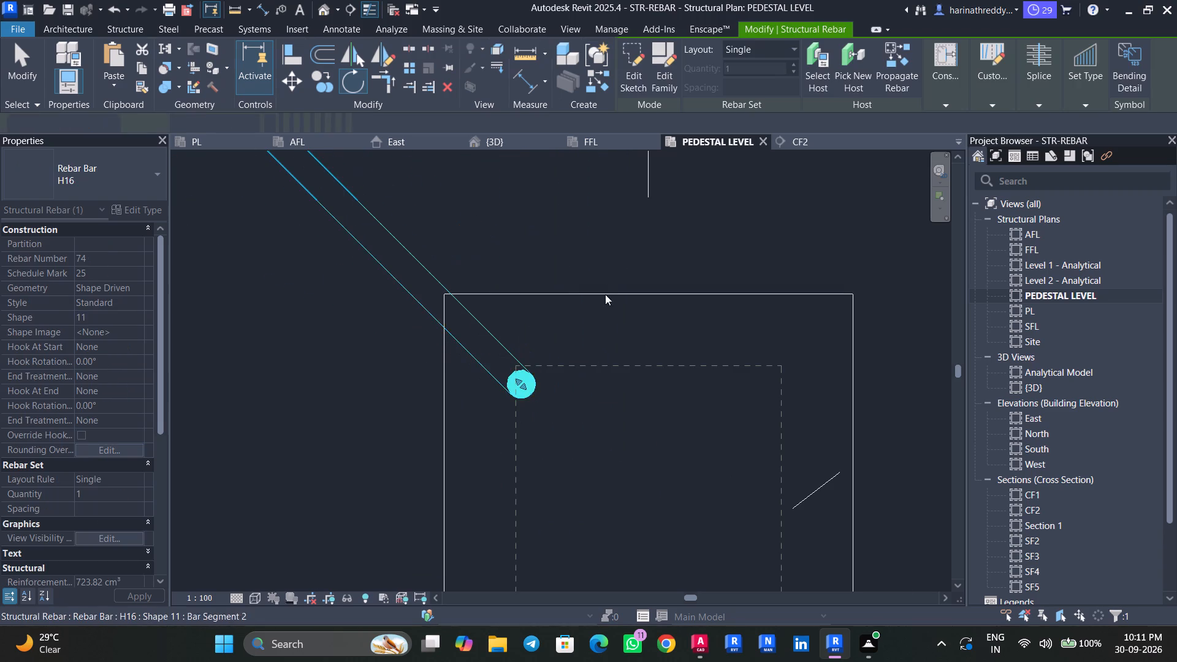
pyautogui.scroll(-4, 599, 264)
pyautogui.moveTo(598, 264); pyautogui.dragTo(522, 341, button='middle')
pyautogui.press('Escape')
pyautogui.press('Escape')
# Mirror the rotated corner bar about the C4 column's horizontal centre line onto the lower-left corner.
pyautogui.click(414, 328)
pyautogui.scroll(-2, 414, 328)
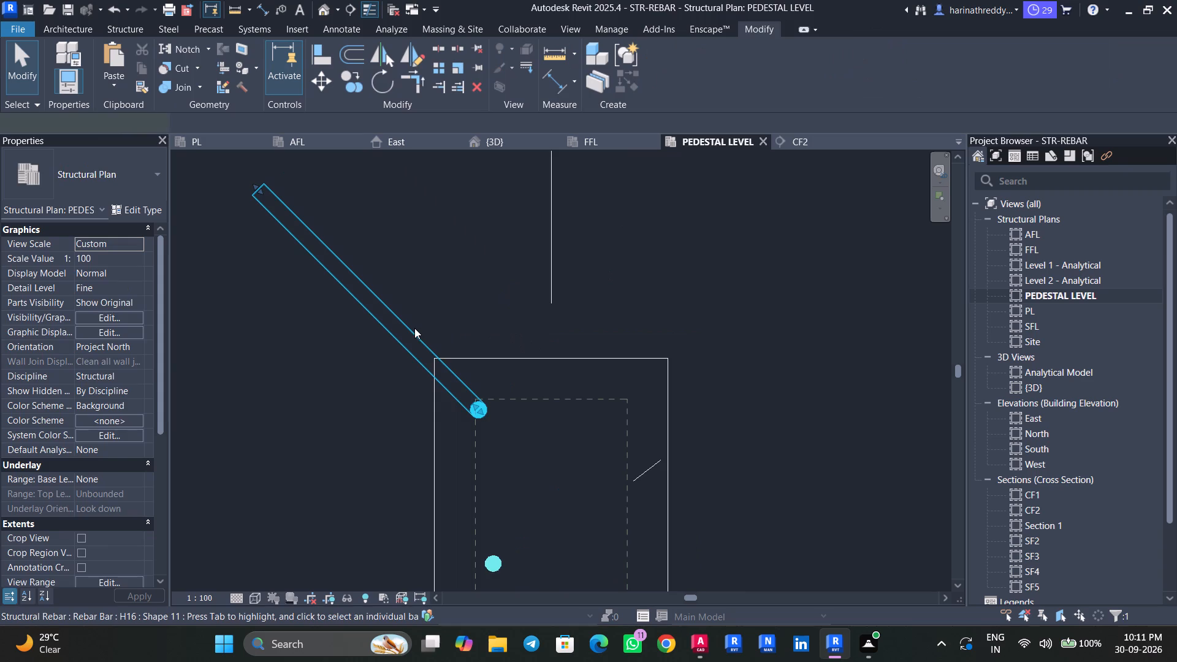
pyautogui.scroll(-3, 414, 328)
pyautogui.moveTo(460, 211); pyautogui.dragTo(463, 120, button='middle')
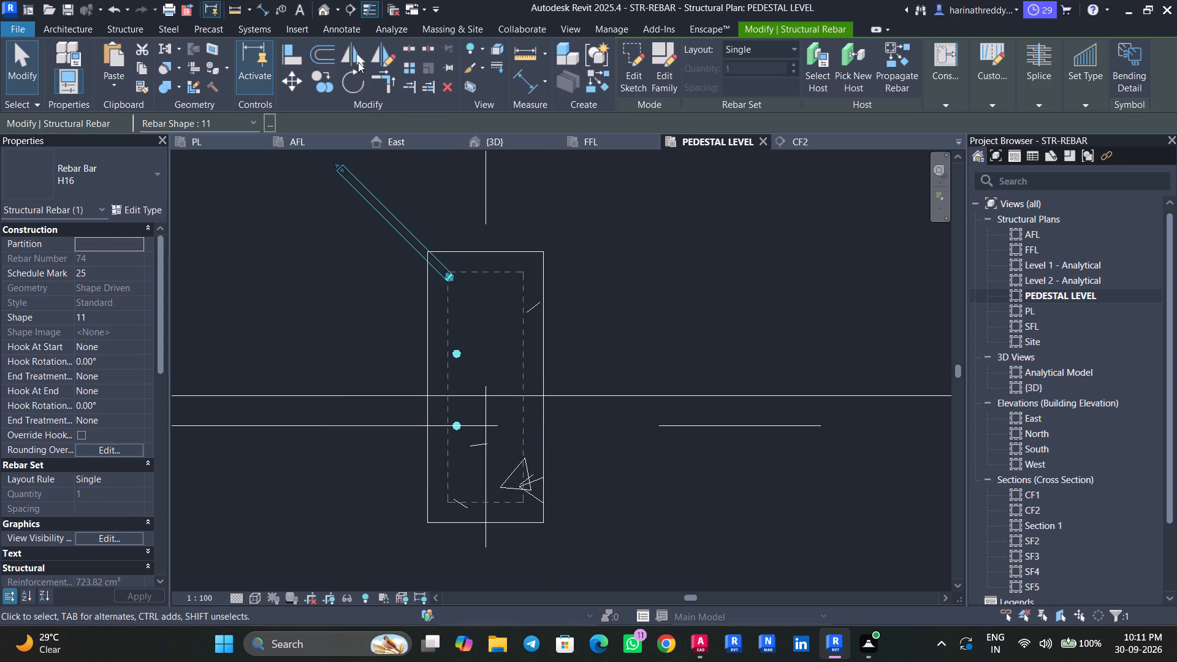
pyautogui.click(356, 62)
pyautogui.click(463, 389)
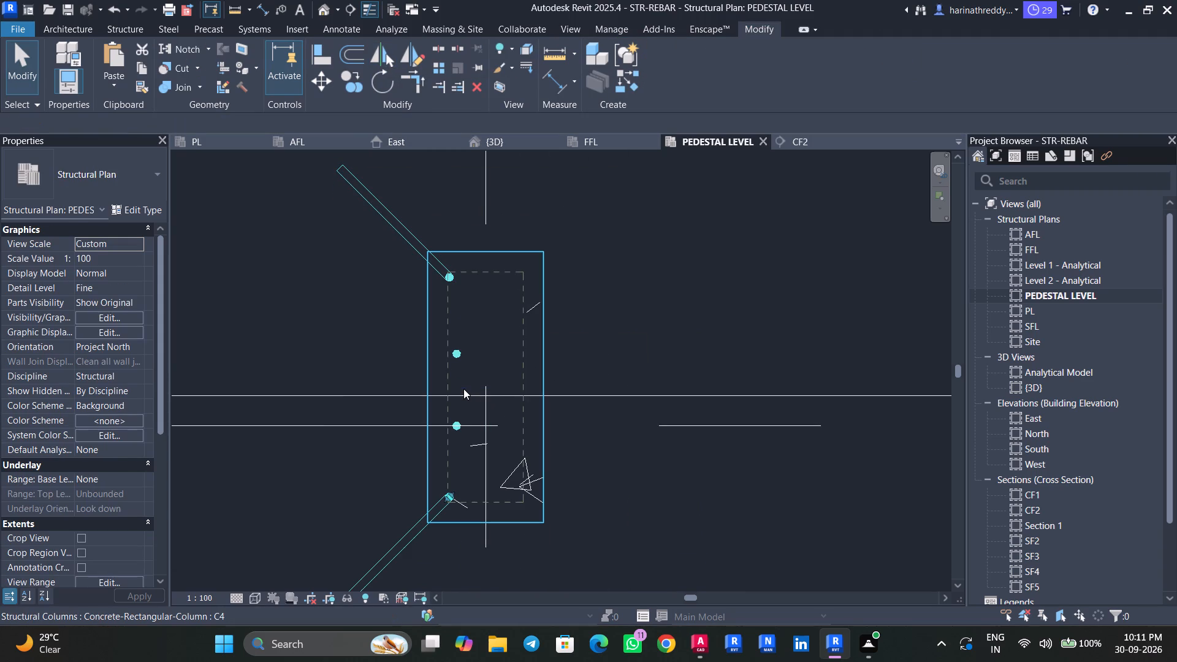
pyautogui.press('Escape')
pyautogui.press('Escape')
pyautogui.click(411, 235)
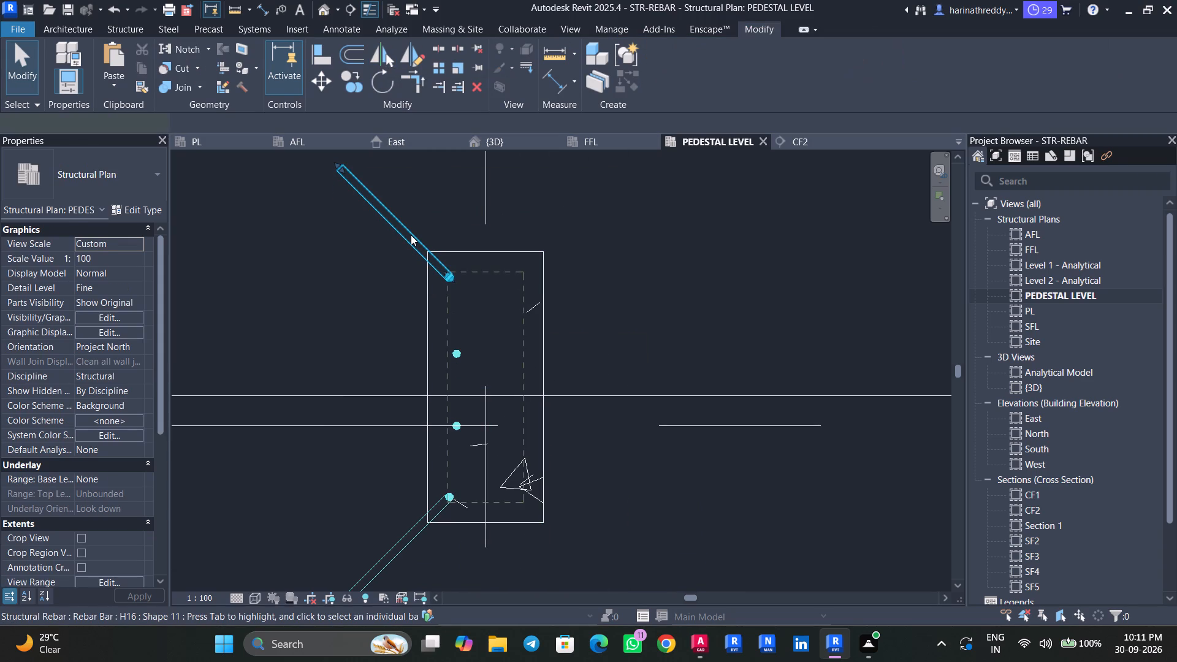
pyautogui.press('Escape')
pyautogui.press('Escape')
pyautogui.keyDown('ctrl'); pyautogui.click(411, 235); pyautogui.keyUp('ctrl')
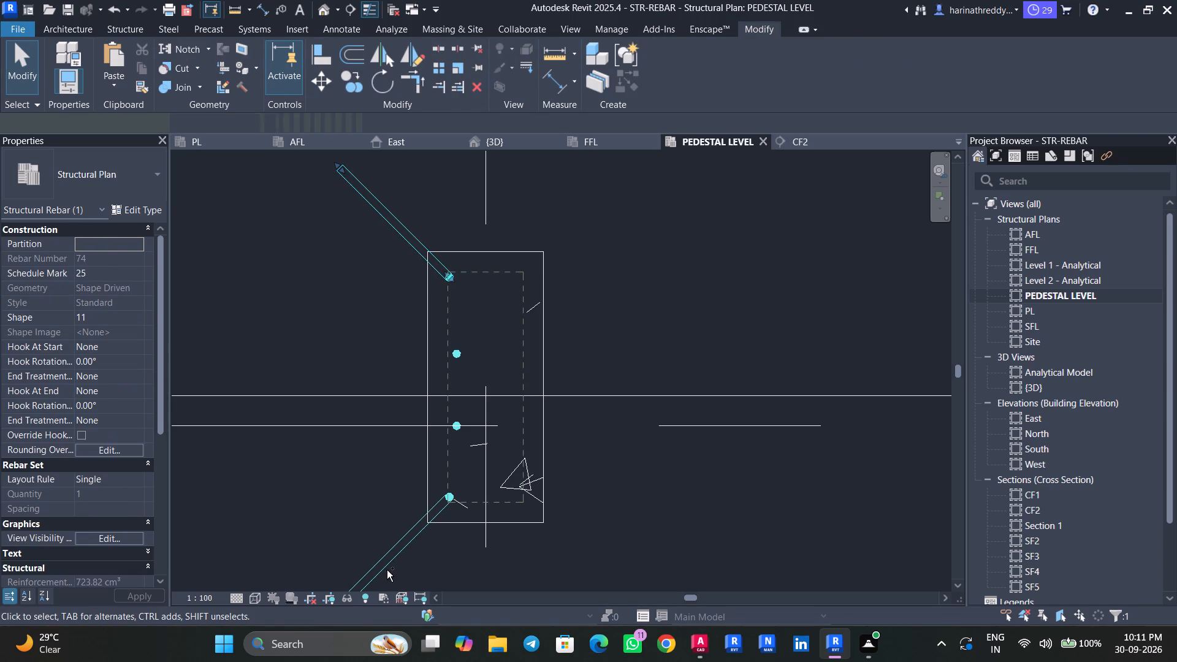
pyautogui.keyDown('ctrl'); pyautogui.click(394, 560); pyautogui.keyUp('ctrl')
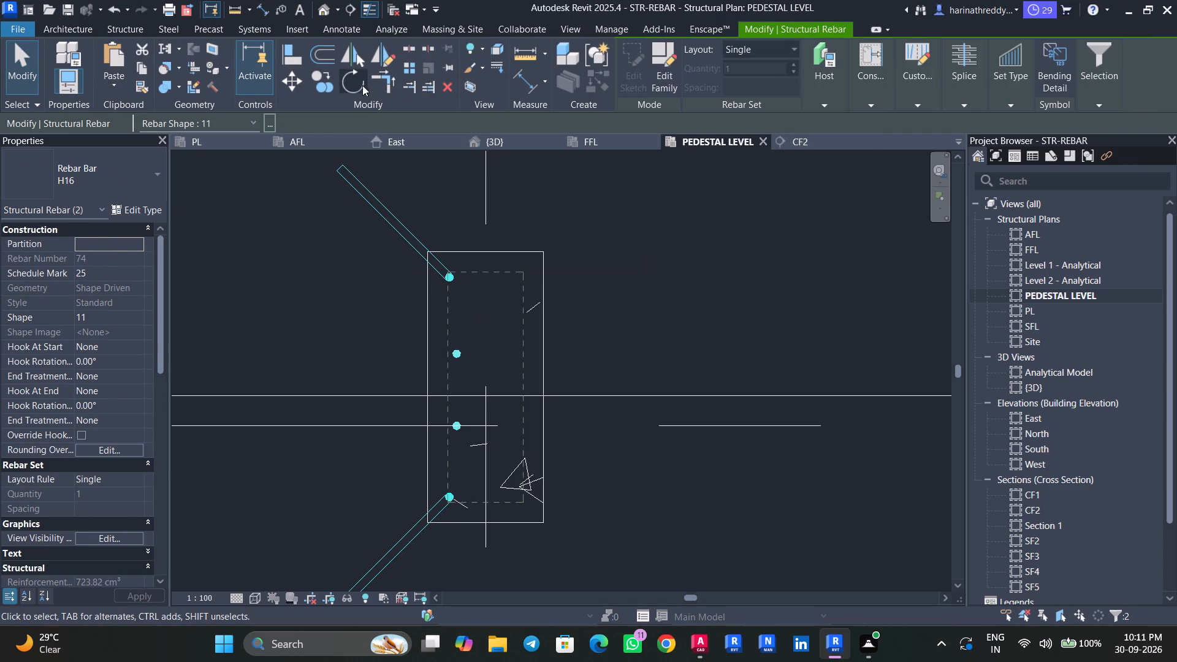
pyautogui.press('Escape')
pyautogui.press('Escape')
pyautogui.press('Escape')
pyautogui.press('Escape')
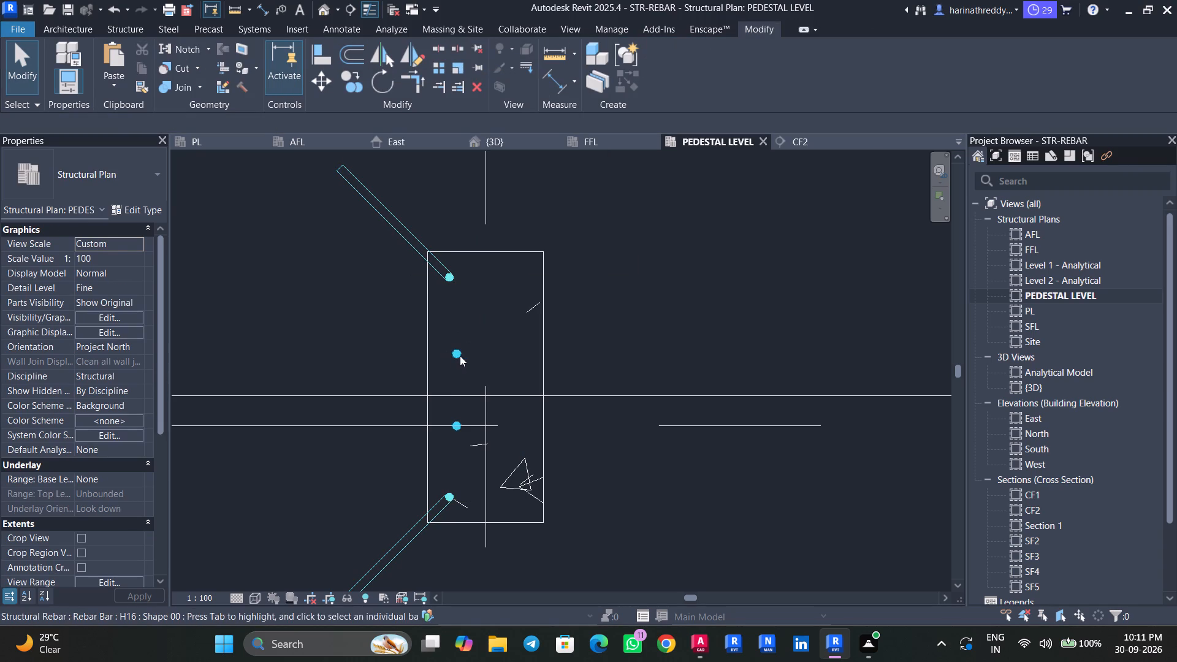
# Open the C4 column's two-bar intermediate H16 set for sketch editing in the North elevation.
pyautogui.click(460, 356)
pyautogui.scroll(3, 485, 387)
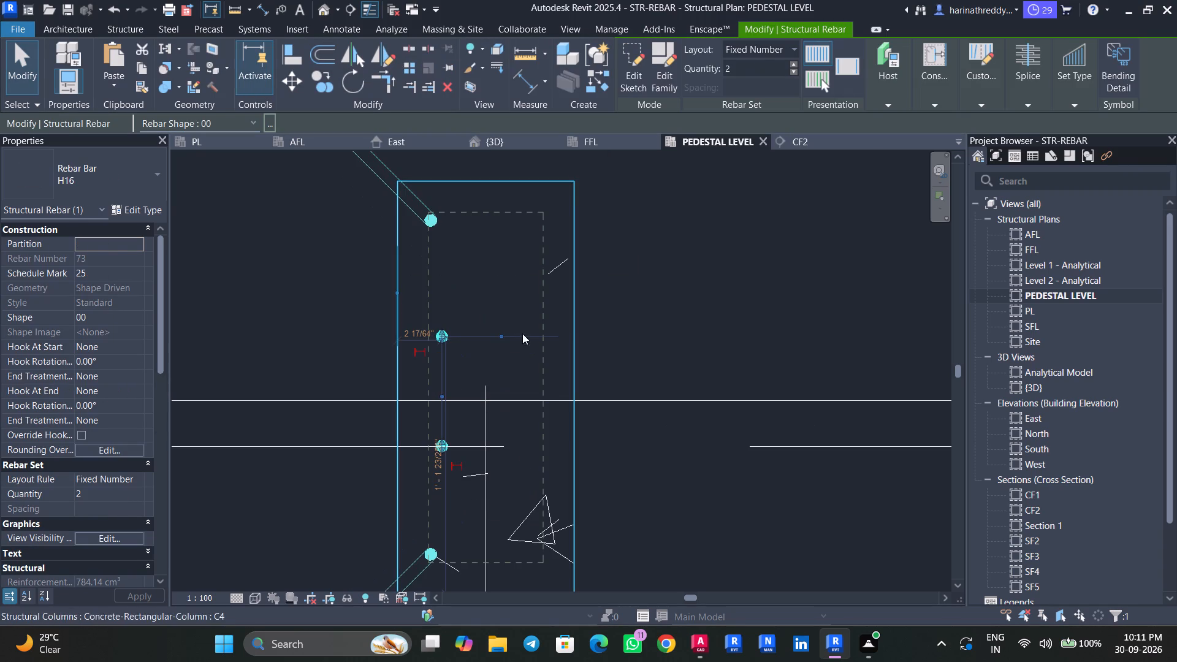
pyautogui.click(630, 71)
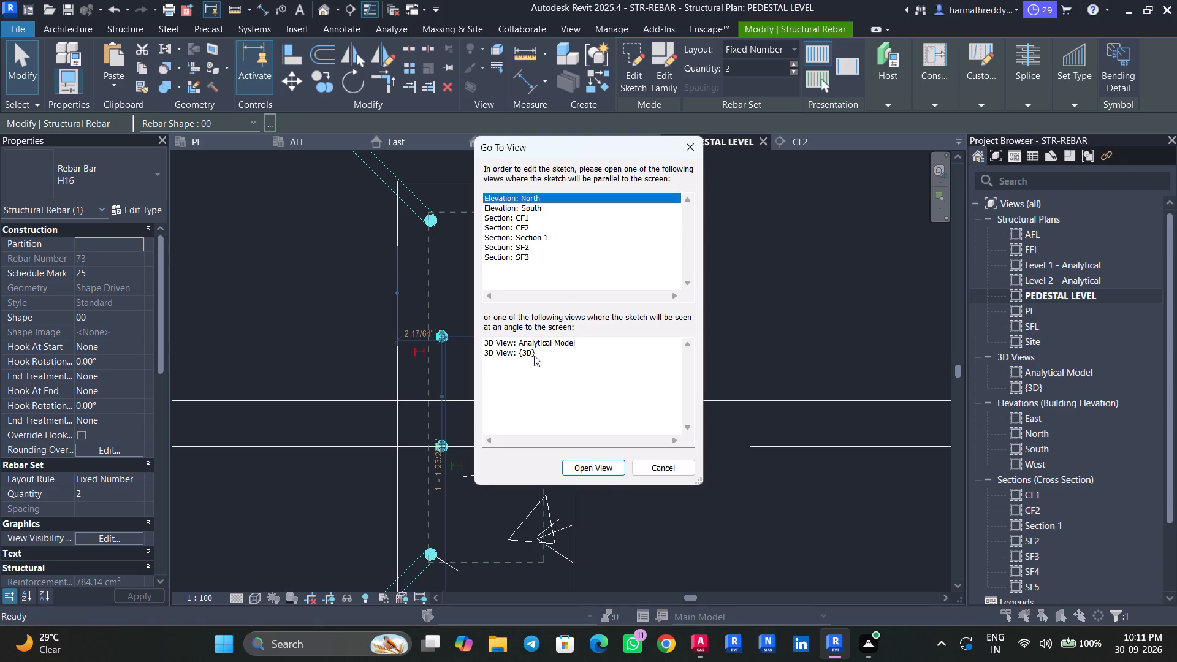
pyautogui.click(590, 470)
# Stretch the lower end of the intermediate bar's vertical sketch line down into the footing, making the line about 11'-2" long.
pyautogui.scroll(-9, 579, 461)
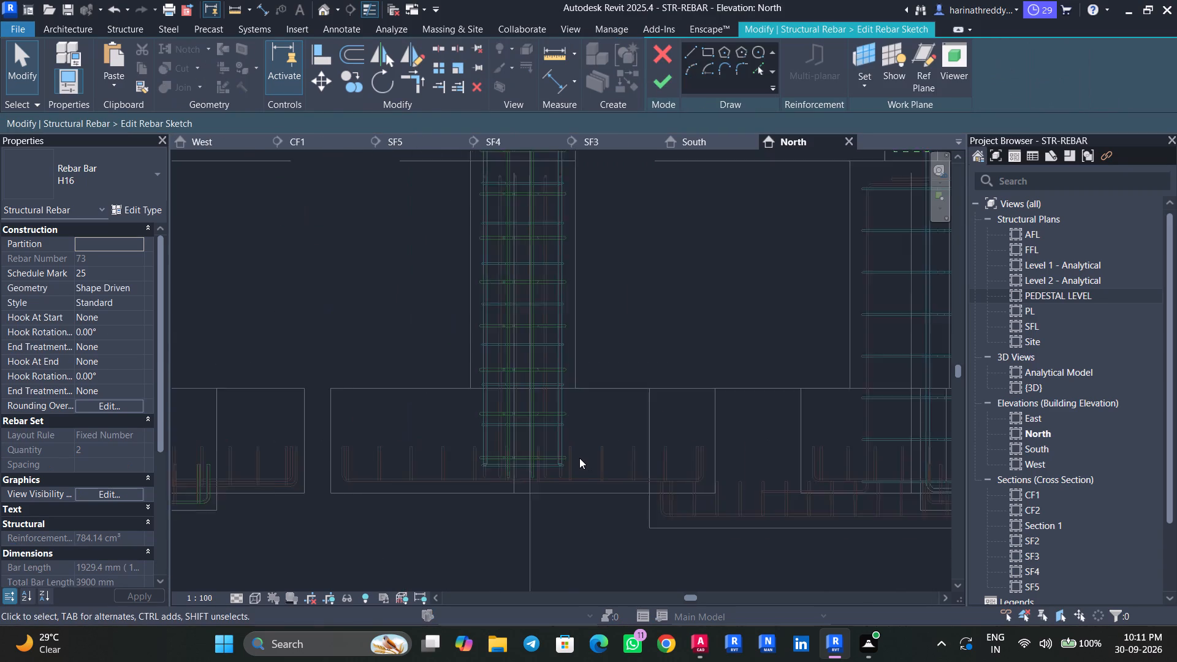
pyautogui.scroll(-10, 579, 458)
pyautogui.scroll(1, 579, 458)
pyautogui.scroll(-1, 579, 458)
pyautogui.scroll(7, 728, 438)
pyautogui.moveTo(675, 420); pyautogui.dragTo(650, 470, button='middle')
pyautogui.click(575, 340)
pyautogui.scroll(7, 571, 359)
pyautogui.moveTo(579, 343); pyautogui.dragTo(584, 491)
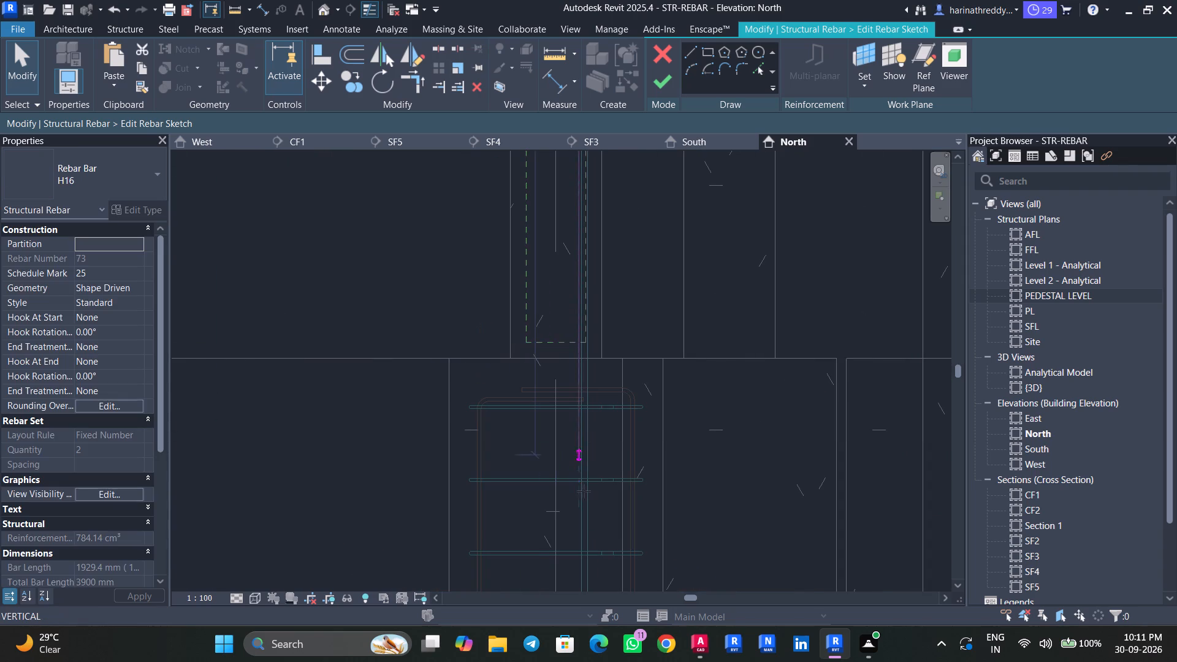
pyautogui.moveTo(584, 491); pyautogui.dragTo(592, 546)
pyautogui.moveTo(628, 542); pyautogui.dragTo(606, 284, button='middle')
pyautogui.moveTo(555, 287); pyautogui.dragTo(555, 333)
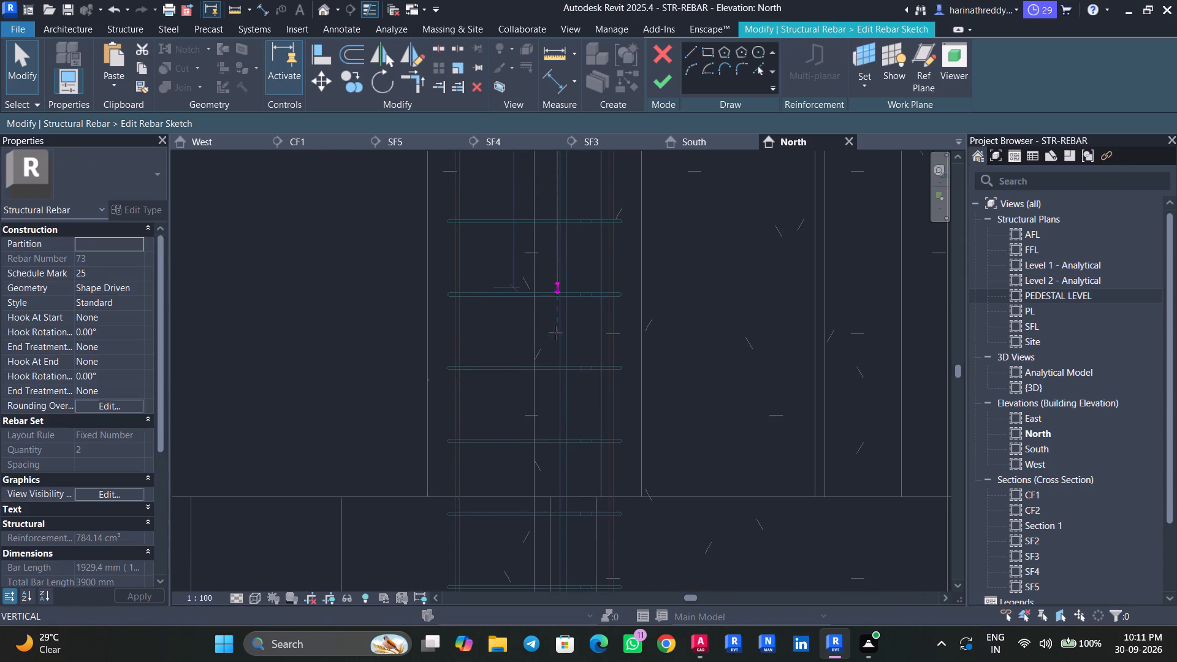
pyautogui.moveTo(555, 333); pyautogui.dragTo(555, 563)
pyautogui.moveTo(577, 567); pyautogui.dragTo(577, 300, button='middle')
pyautogui.moveTo(554, 294); pyautogui.dragTo(564, 382)
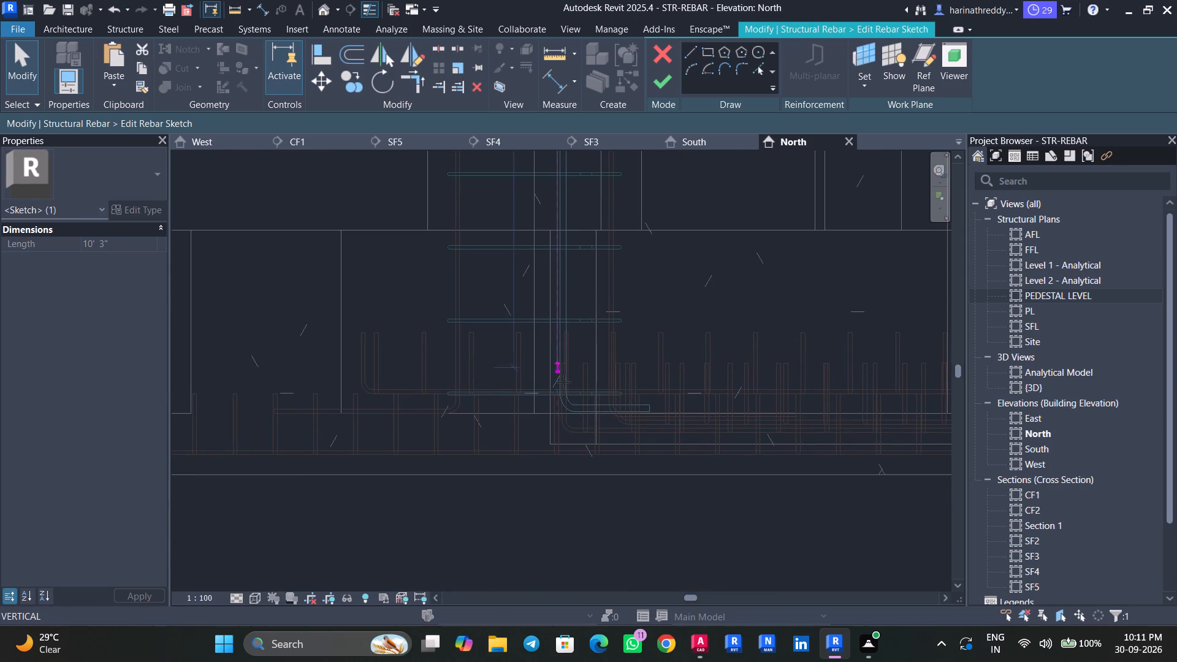
pyautogui.moveTo(564, 382); pyautogui.dragTo(565, 404)
pyautogui.scroll(8, 565, 404)
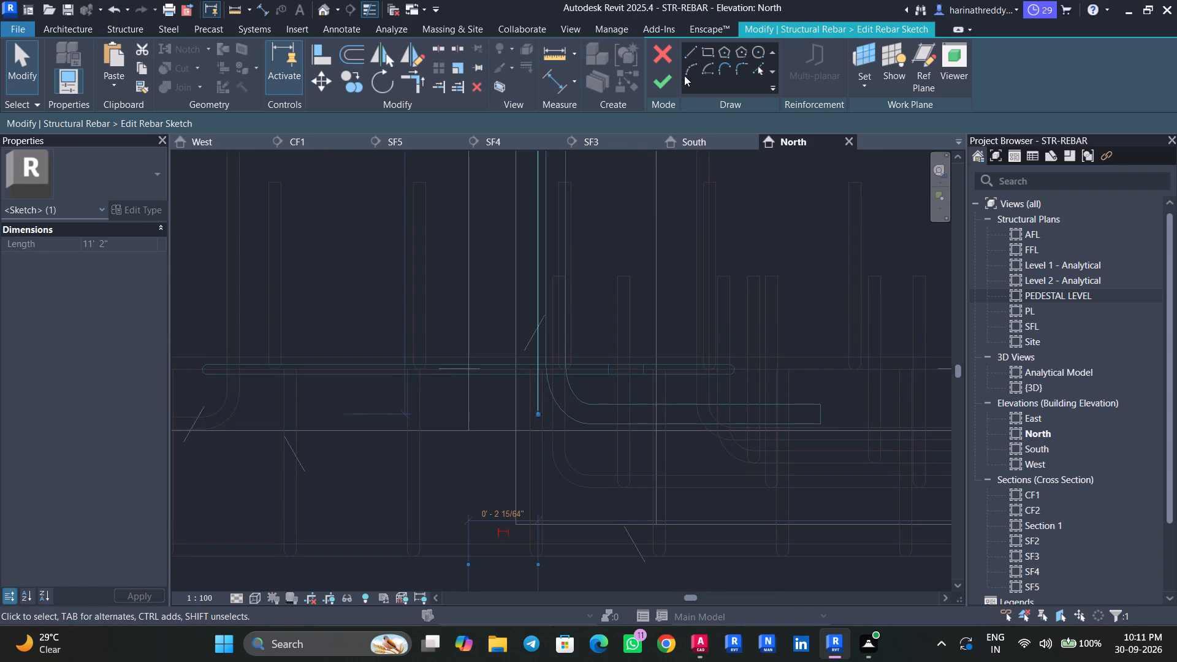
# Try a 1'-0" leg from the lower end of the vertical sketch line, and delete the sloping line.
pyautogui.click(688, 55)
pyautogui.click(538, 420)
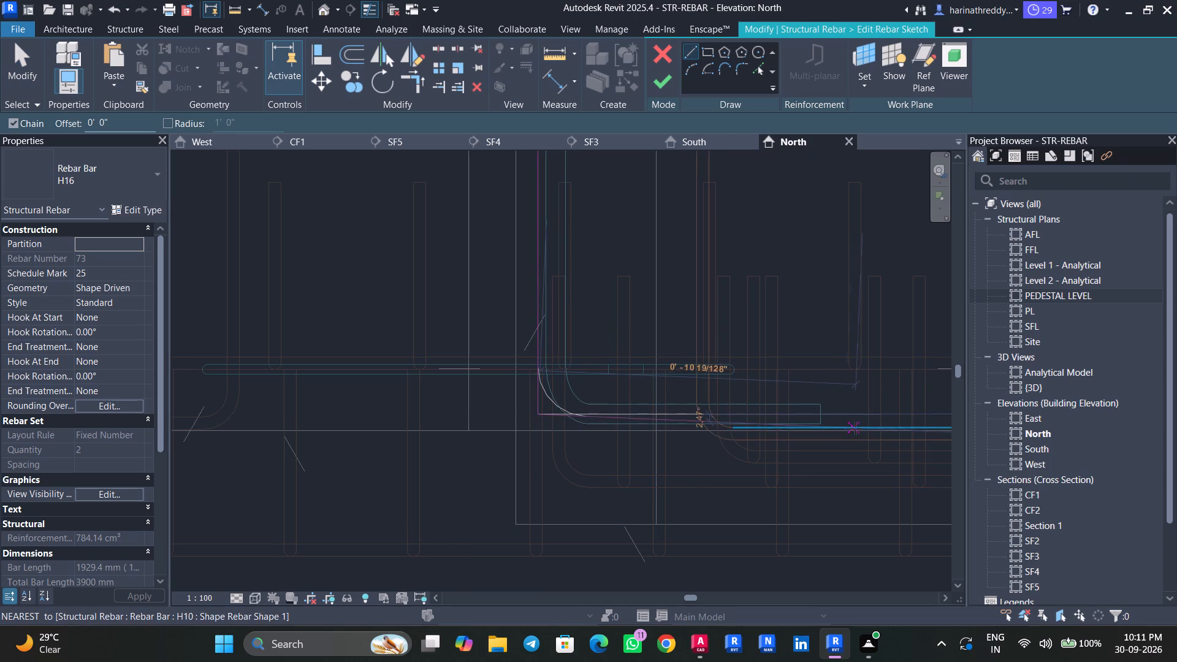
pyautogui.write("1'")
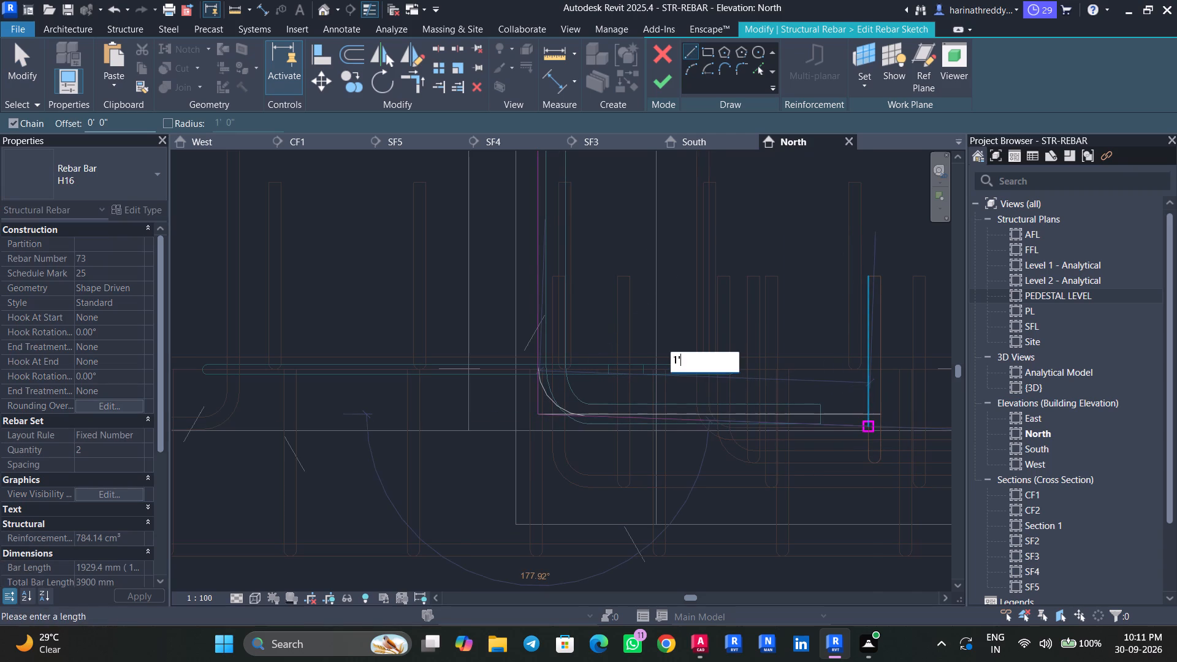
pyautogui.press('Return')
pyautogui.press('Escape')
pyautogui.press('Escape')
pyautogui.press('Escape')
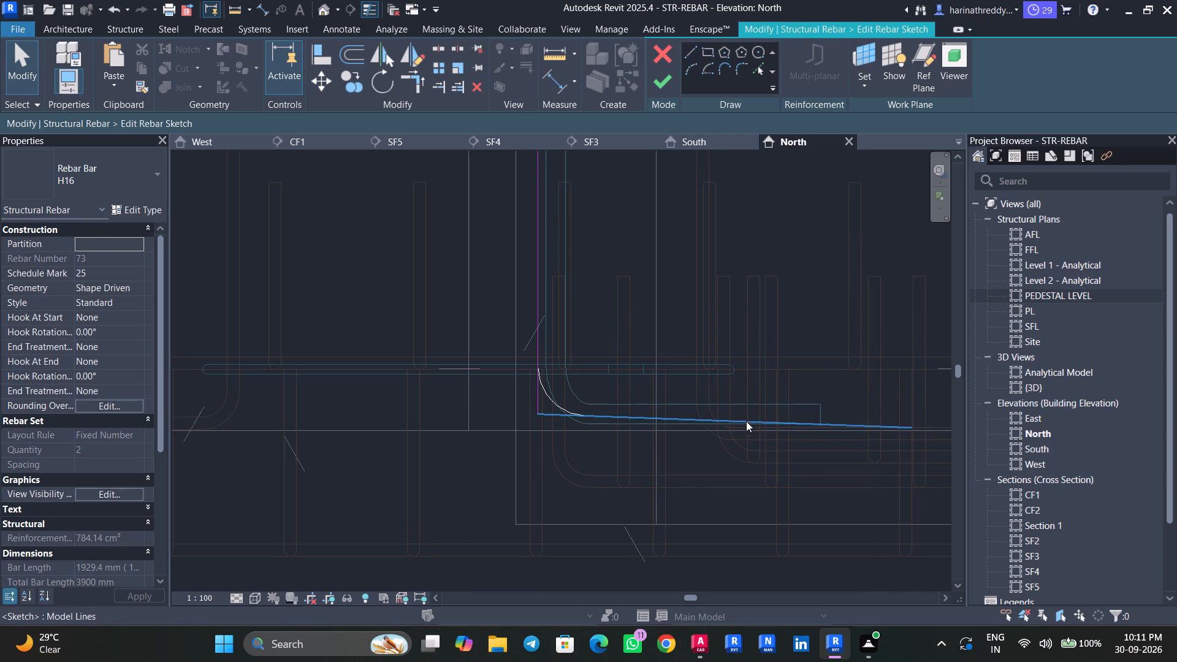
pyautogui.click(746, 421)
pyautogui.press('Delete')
# Draw a horizontal 1'-0" leg from the lower end of the intermediate bar's vertical line and finish the sketch.
pyautogui.scroll(4, 550, 418)
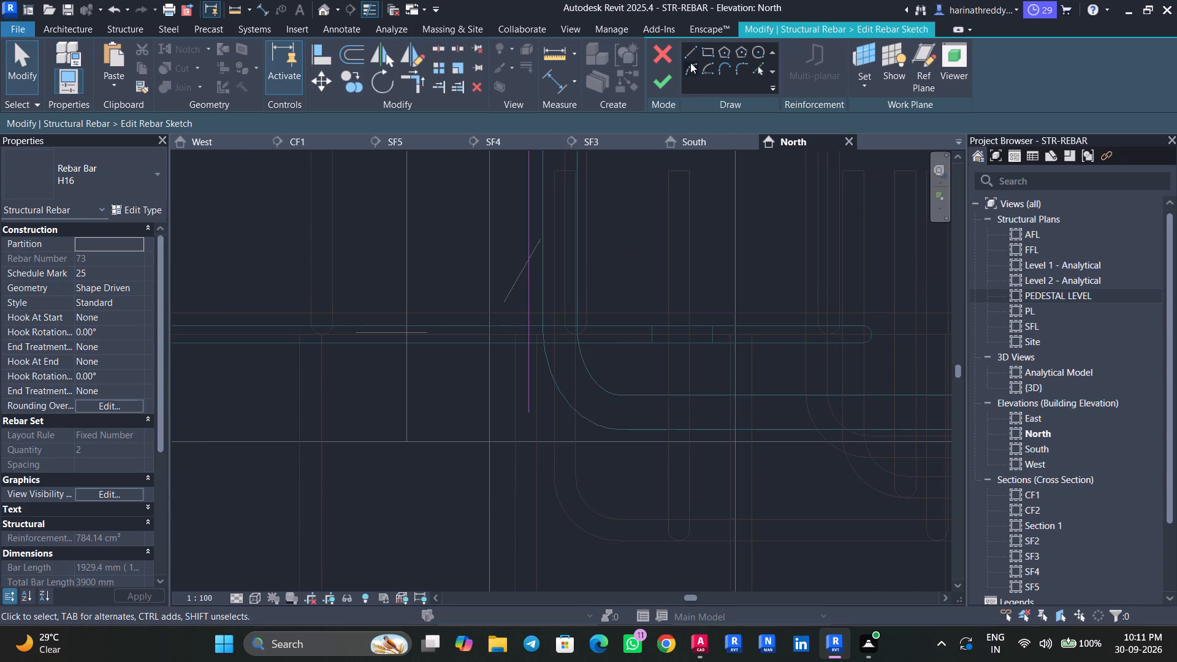
pyautogui.click(690, 55)
pyautogui.click(532, 409)
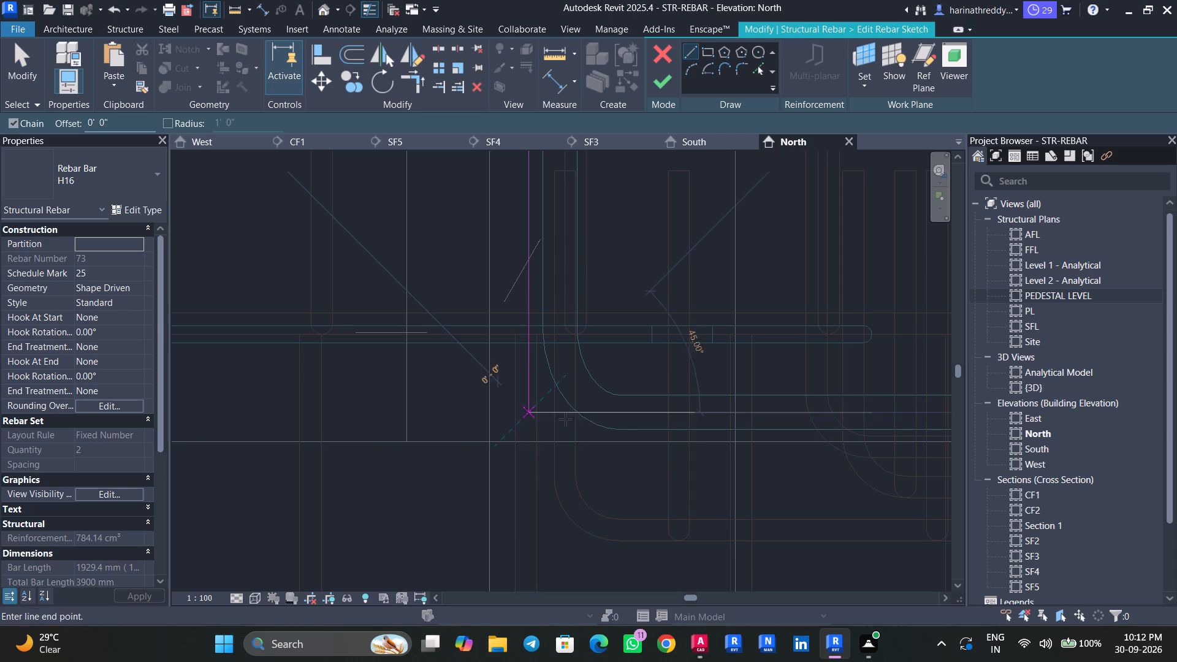
pyautogui.moveTo(839, 424); pyautogui.dragTo(609, 425, button='middle')
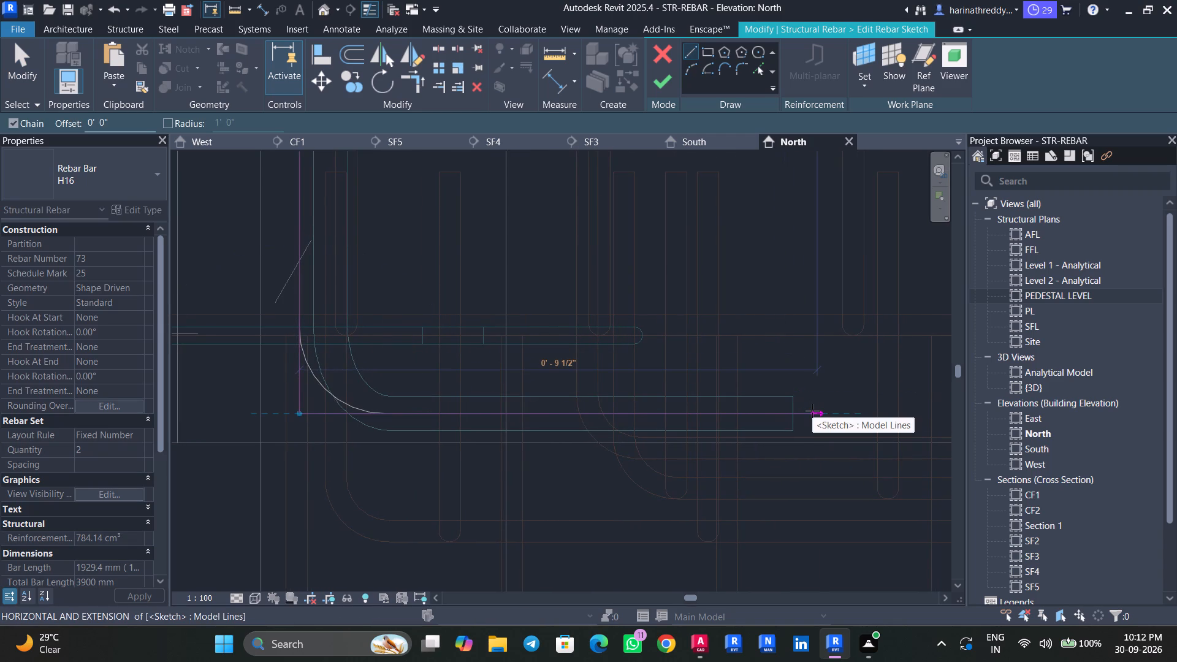
pyautogui.write("1'")
pyautogui.press('Return')
pyautogui.press('Escape')
pyautogui.press('Escape')
pyautogui.scroll(-1, 693, 313)
pyautogui.scroll(1, 693, 314)
pyautogui.scroll(-7, 693, 316)
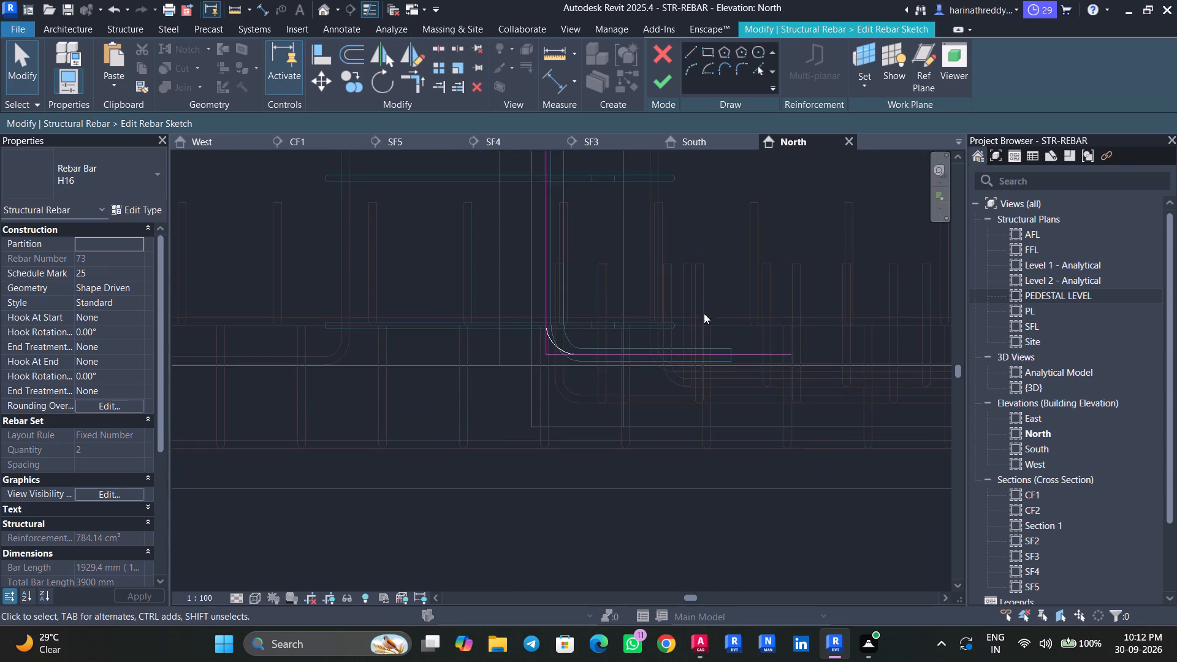
pyautogui.moveTo(704, 314); pyautogui.dragTo(693, 385, button='middle')
pyautogui.scroll(-4, 693, 370)
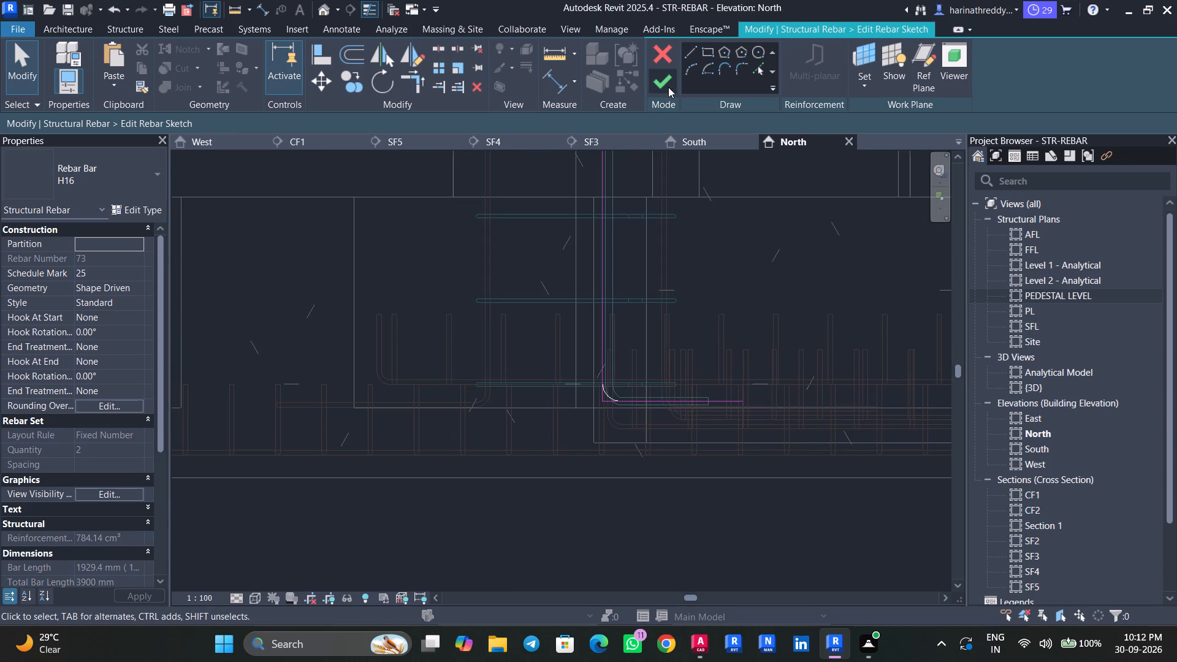
pyautogui.click(668, 87)
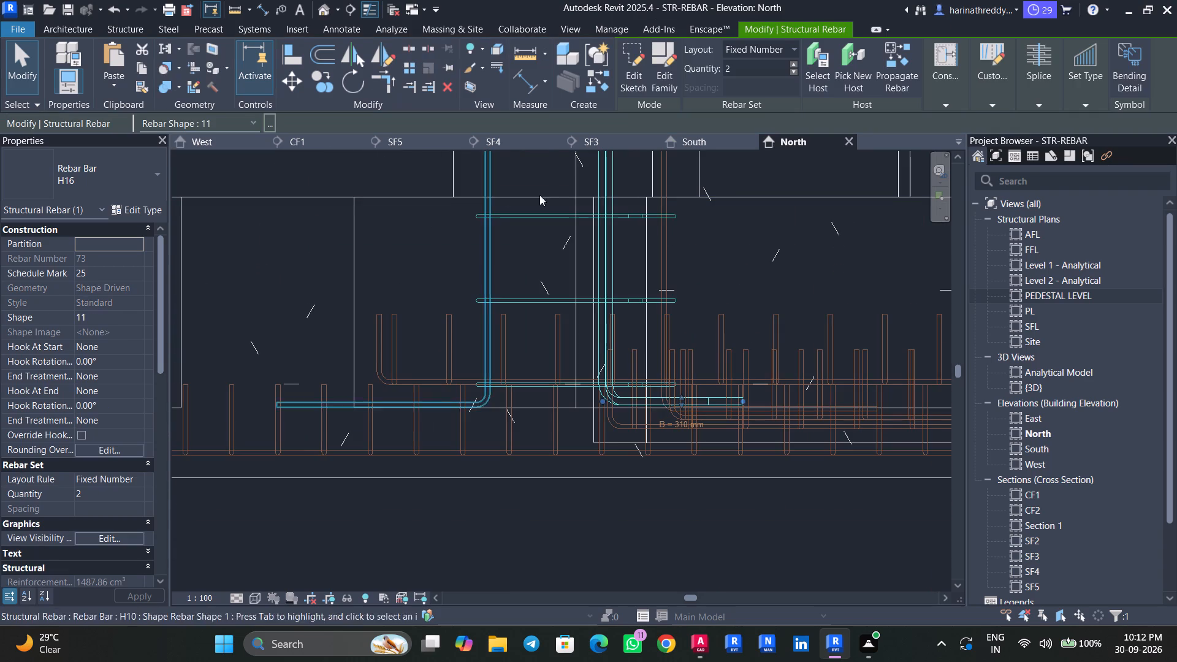
# In the PEDESTAL LEVEL plan, mirror the intermediate bar pair and both bent corner bars about the C4 column's vertical centre line.
pyautogui.doubleClick(1075, 296)
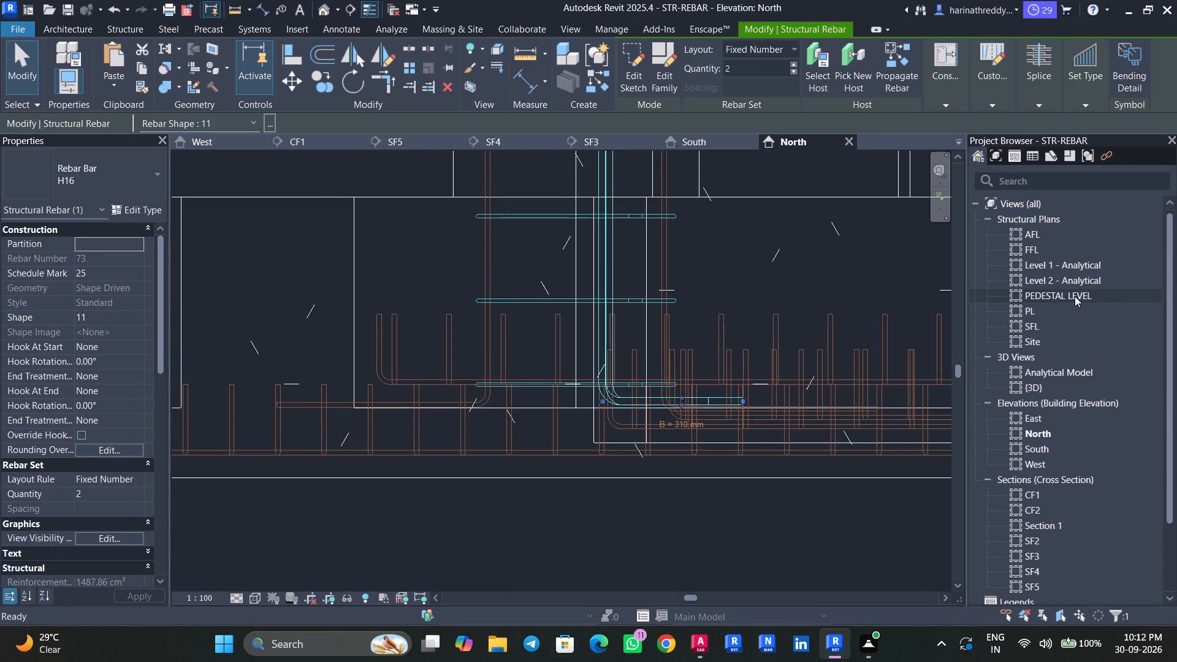
pyautogui.scroll(-5, 533, 370)
pyautogui.press('Escape')
pyautogui.press('Escape')
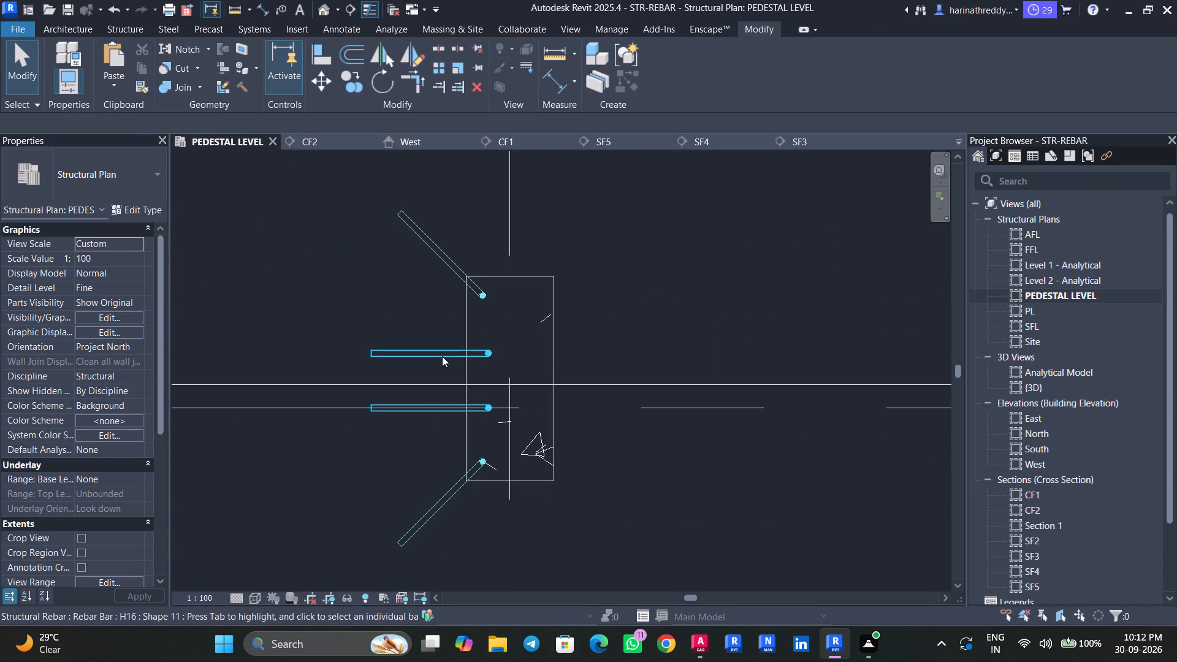
pyautogui.keyDown('ctrl'); pyautogui.click(442, 356); pyautogui.keyUp('ctrl')
pyautogui.keyDown('ctrl'); pyautogui.click(439, 511); pyautogui.keyUp('ctrl')
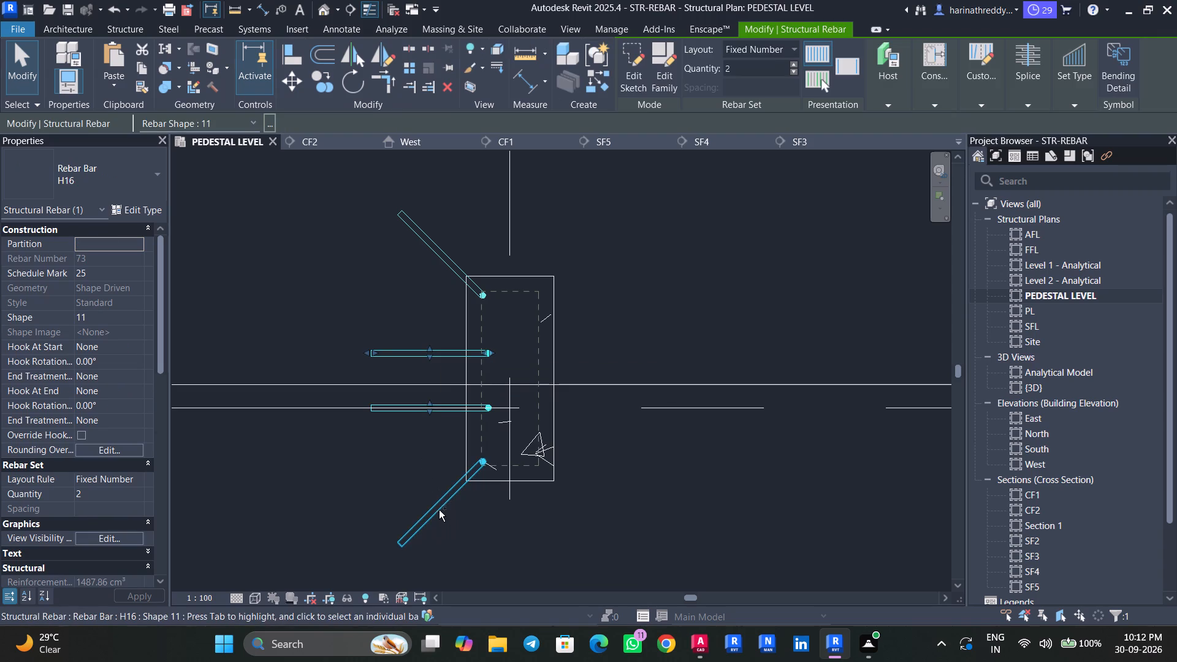
pyautogui.keyDown('ctrl'); pyautogui.click(460, 270); pyautogui.keyUp('ctrl')
pyautogui.scroll(3, 419, 389)
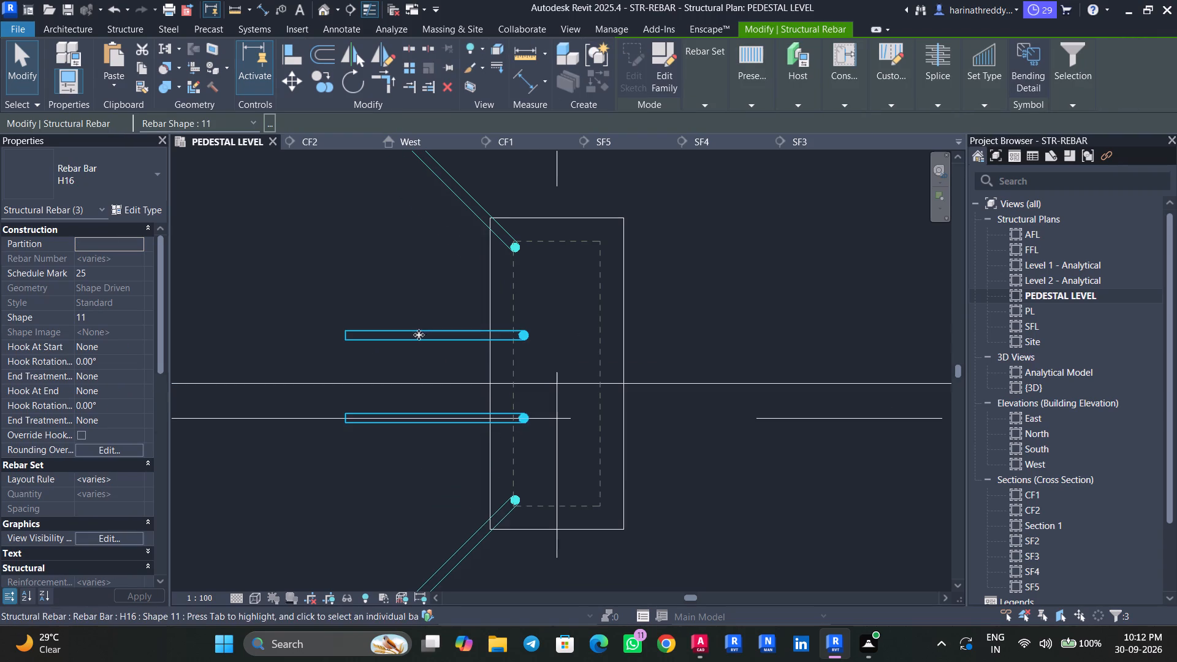
pyautogui.click(358, 61)
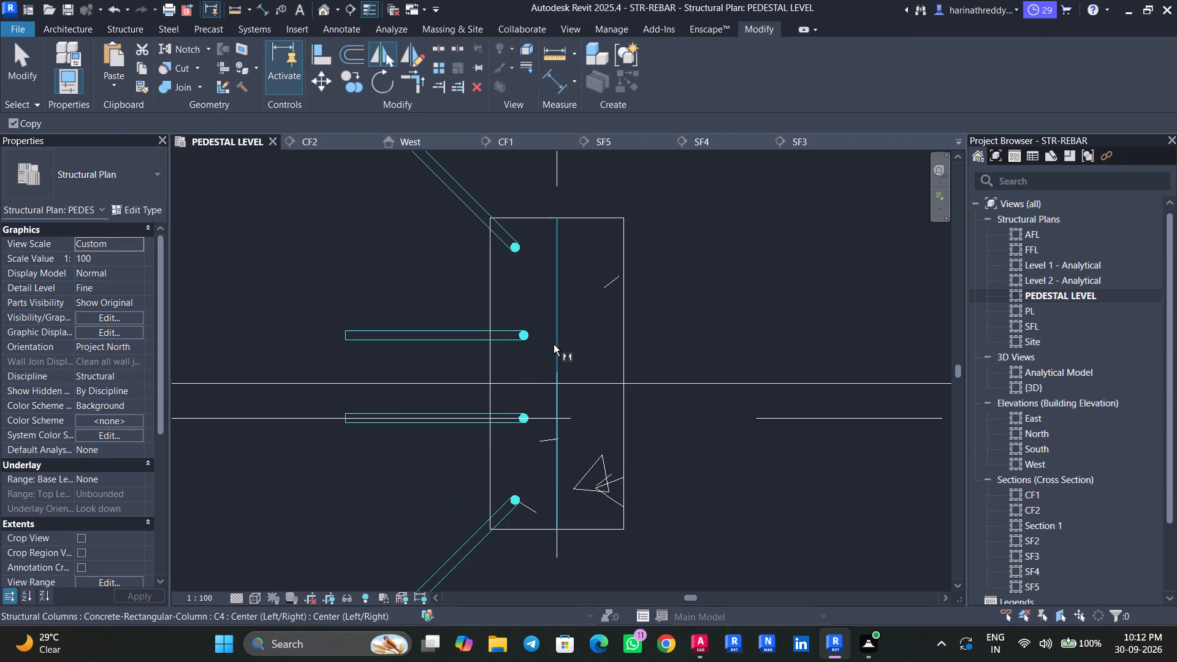
pyautogui.click(558, 342)
pyautogui.press('Escape')
pyautogui.press('Escape')
pyautogui.press('Escape')
pyautogui.scroll(-4, 544, 363)
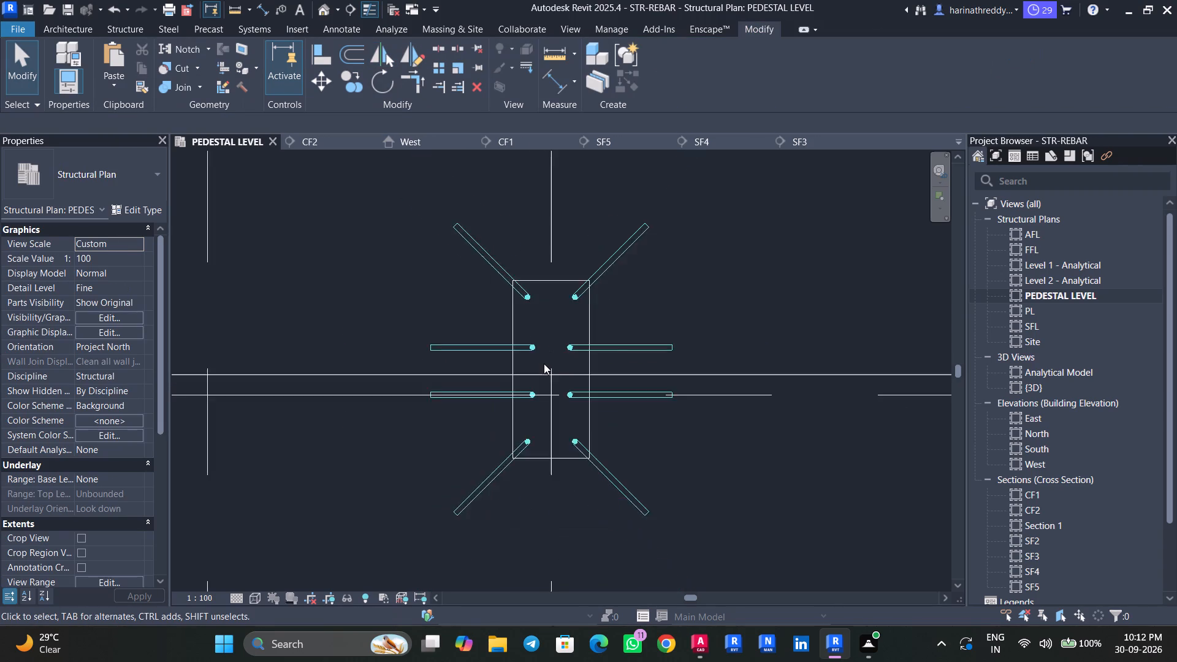
# Select all instances of the H16 rebar in the project and set them to show unobscured in the {3D} view.
pyautogui.scroll(-4, 544, 363)
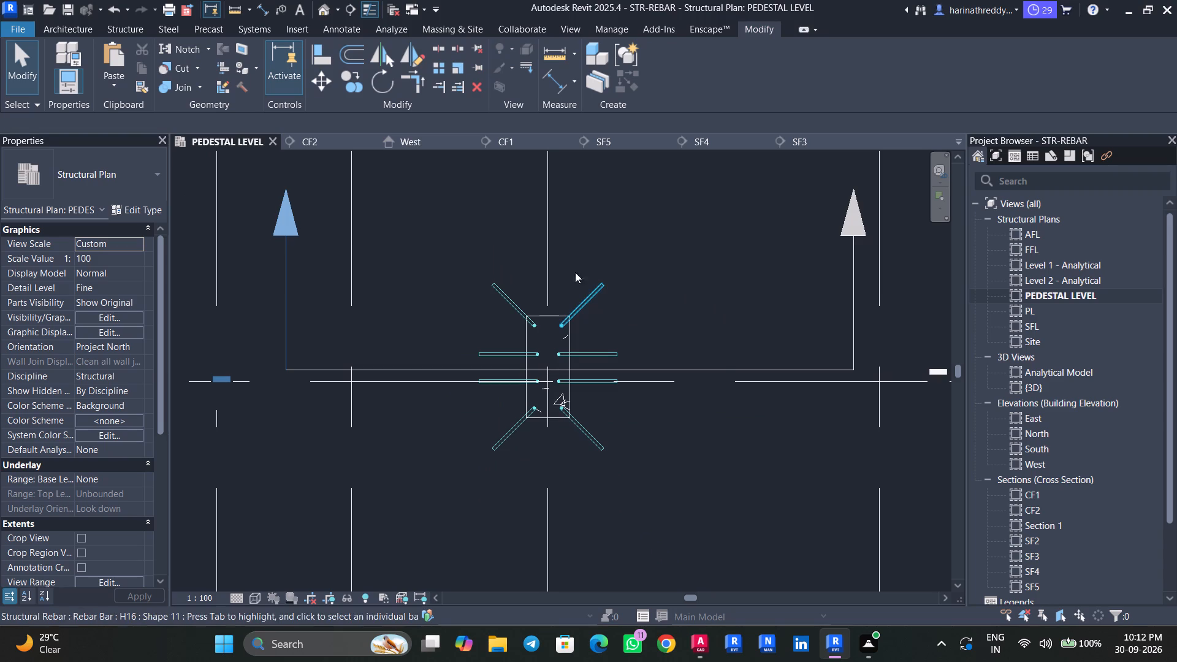
pyautogui.click(525, 309)
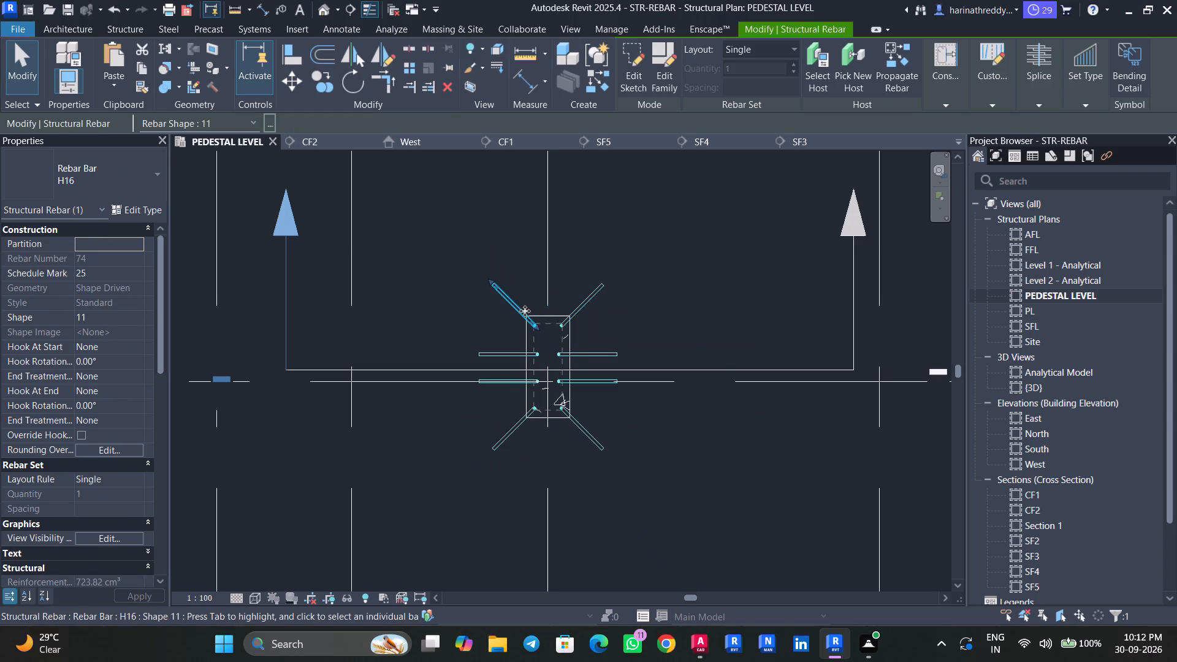
pyautogui.write('SA')
pyautogui.click(86, 541)
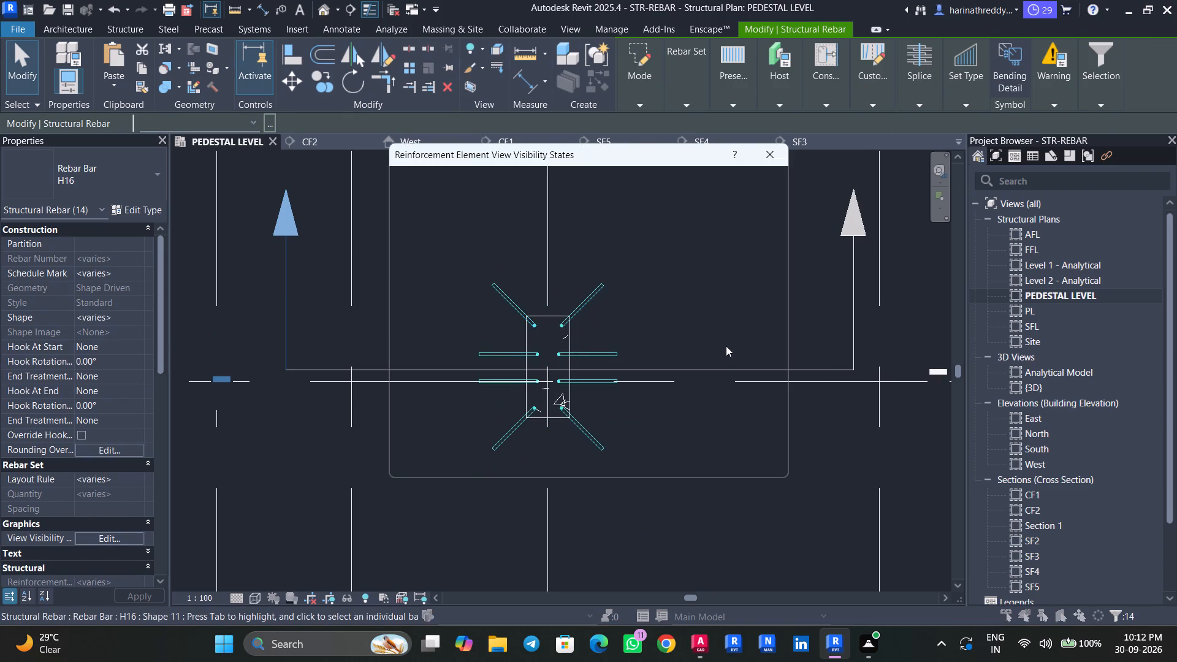
pyautogui.click(707, 286)
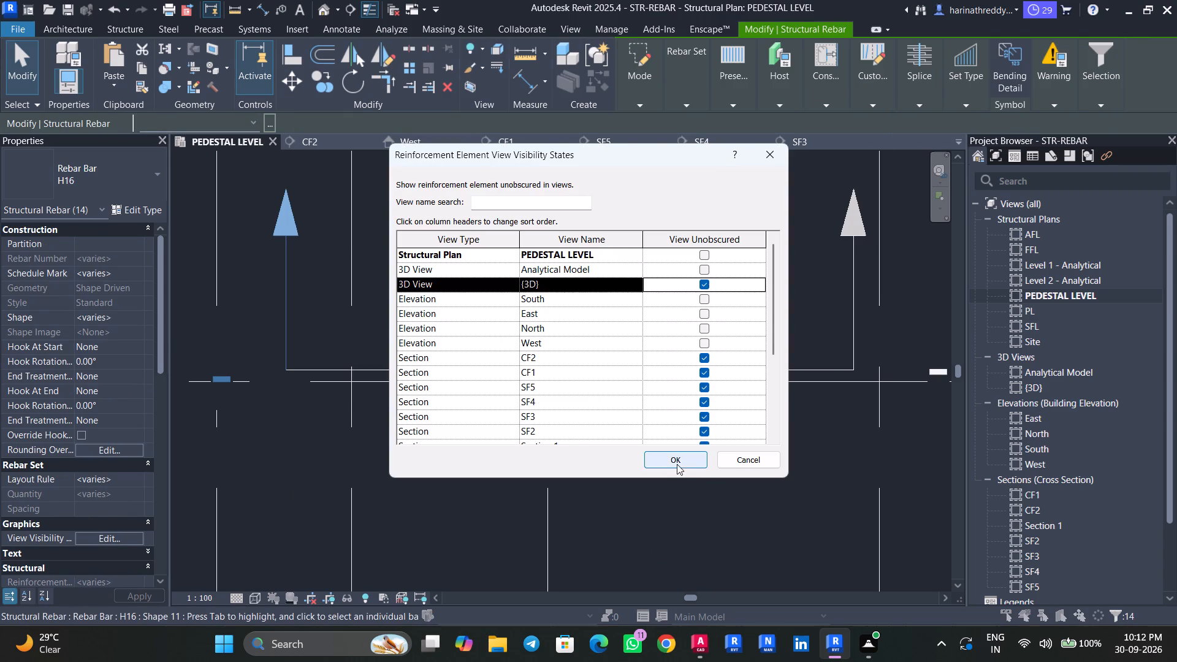
pyautogui.click(676, 463)
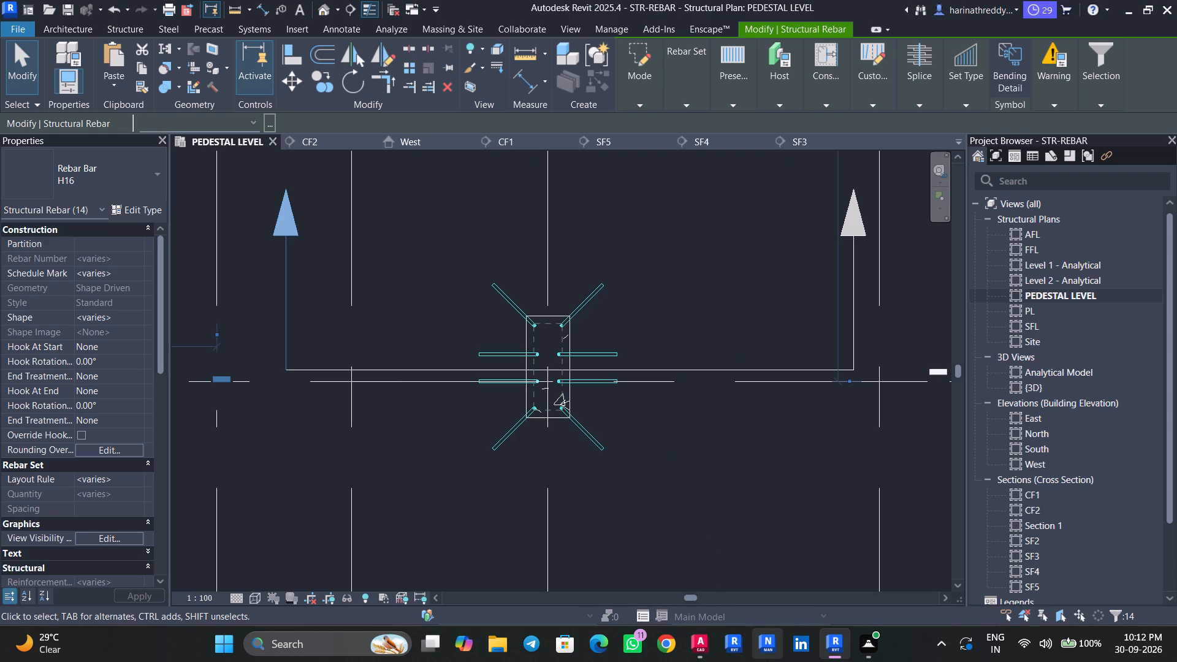
pyautogui.press('Escape')
pyautogui.press('Escape')
pyautogui.press('Escape')
pyautogui.press('Escape')
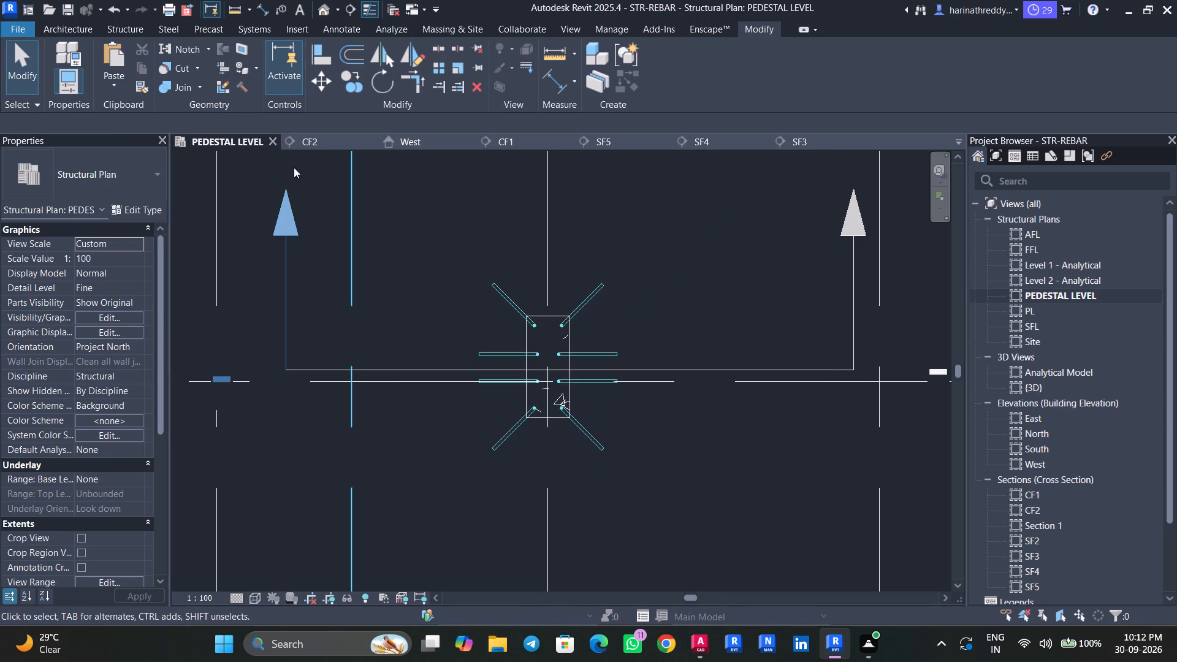
# Examine the column bars and footing reinforcement in the {3D} view, checking the bent legs and the other columns.
pyautogui.click(321, 17)
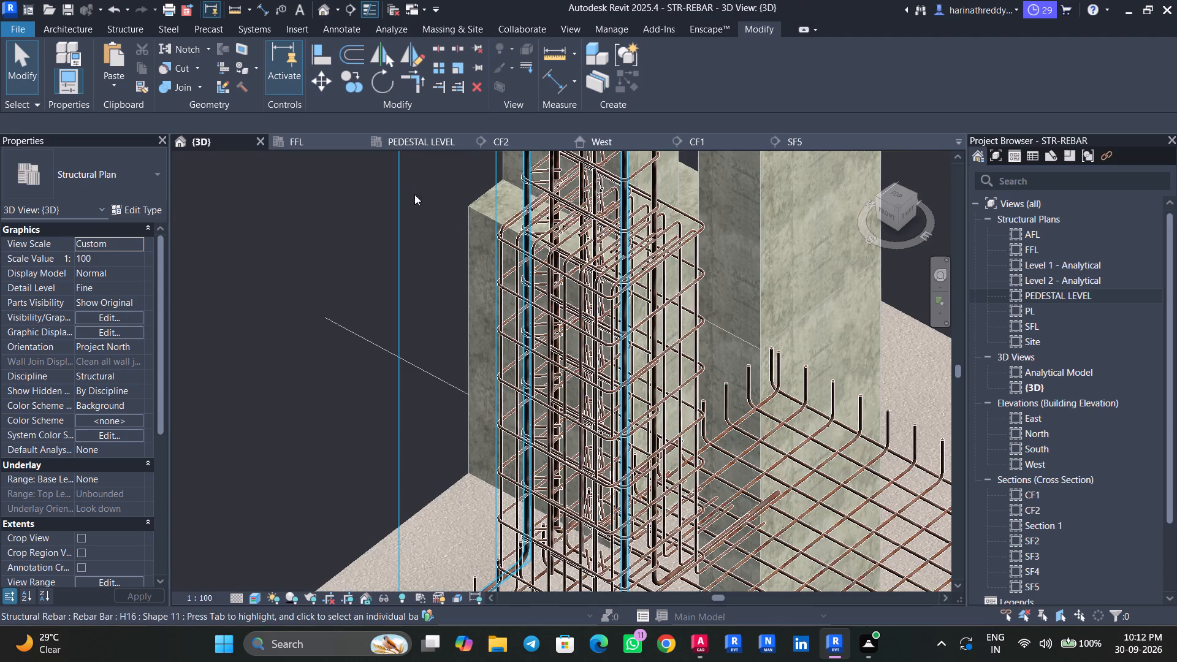
pyautogui.scroll(-4, 321, 294)
pyautogui.moveTo(323, 296); pyautogui.dragTo(340, 224, button='middle')
pyautogui.scroll(-1, 461, 376)
pyautogui.scroll(5, 461, 376)
pyautogui.scroll(-1, 454, 411)
pyautogui.scroll(2, 454, 412)
pyautogui.scroll(-4, 365, 430)
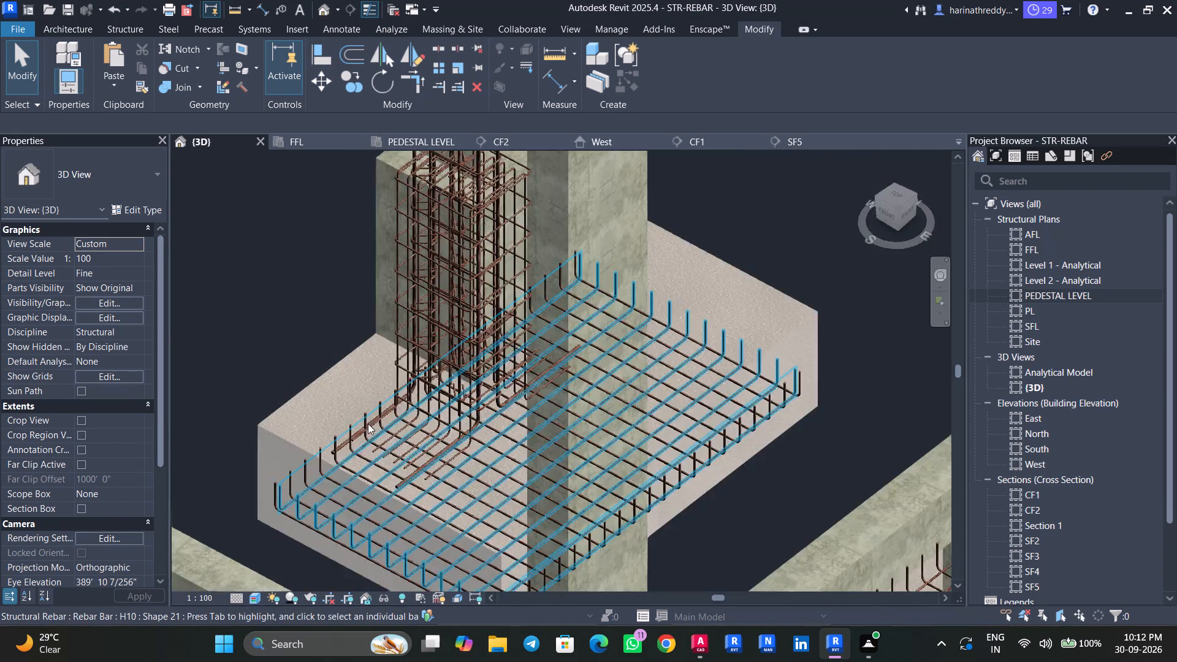
pyautogui.scroll(-1, 368, 424)
pyautogui.scroll(1, 368, 424)
pyautogui.scroll(-17, 368, 424)
pyautogui.keyDown('shift'); pyautogui.moveTo(610, 497); pyautogui.dragTo(592, 489, button='middle'); pyautogui.keyUp('shift')
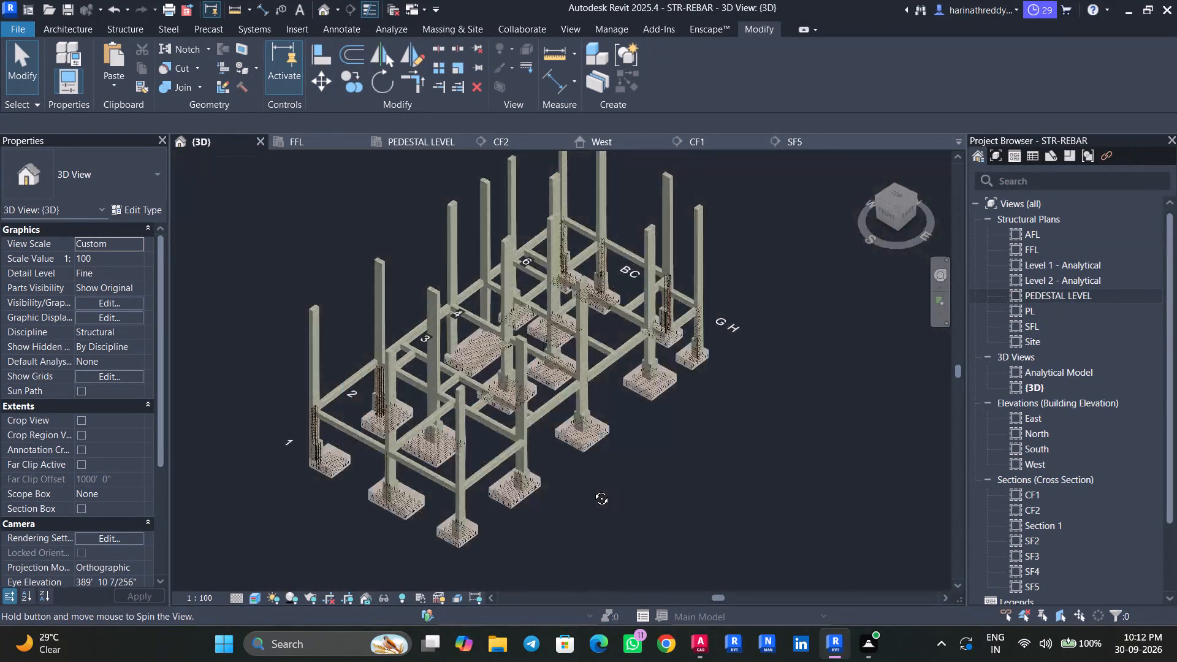
pyautogui.keyDown('shift'); pyautogui.moveTo(592, 489); pyautogui.dragTo(523, 482, button='middle'); pyautogui.keyUp('shift')
pyautogui.scroll(15, 523, 525)
pyautogui.moveTo(466, 536); pyautogui.dragTo(783, 448, button='middle')
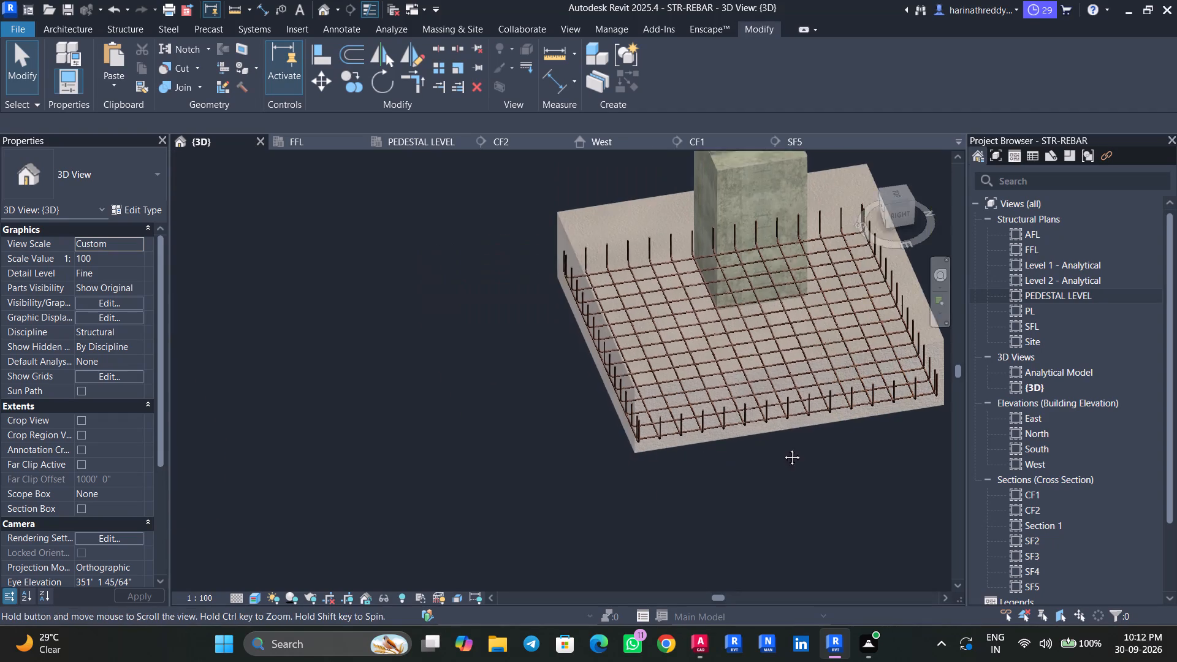
pyautogui.moveTo(783, 448); pyautogui.dragTo(789, 444, button='middle')
pyautogui.scroll(-2, 710, 464)
pyautogui.moveTo(632, 468); pyautogui.dragTo(755, 468, button='middle')
pyautogui.scroll(-4, 732, 470)
pyautogui.moveTo(750, 467); pyautogui.dragTo(873, 463, button='middle')
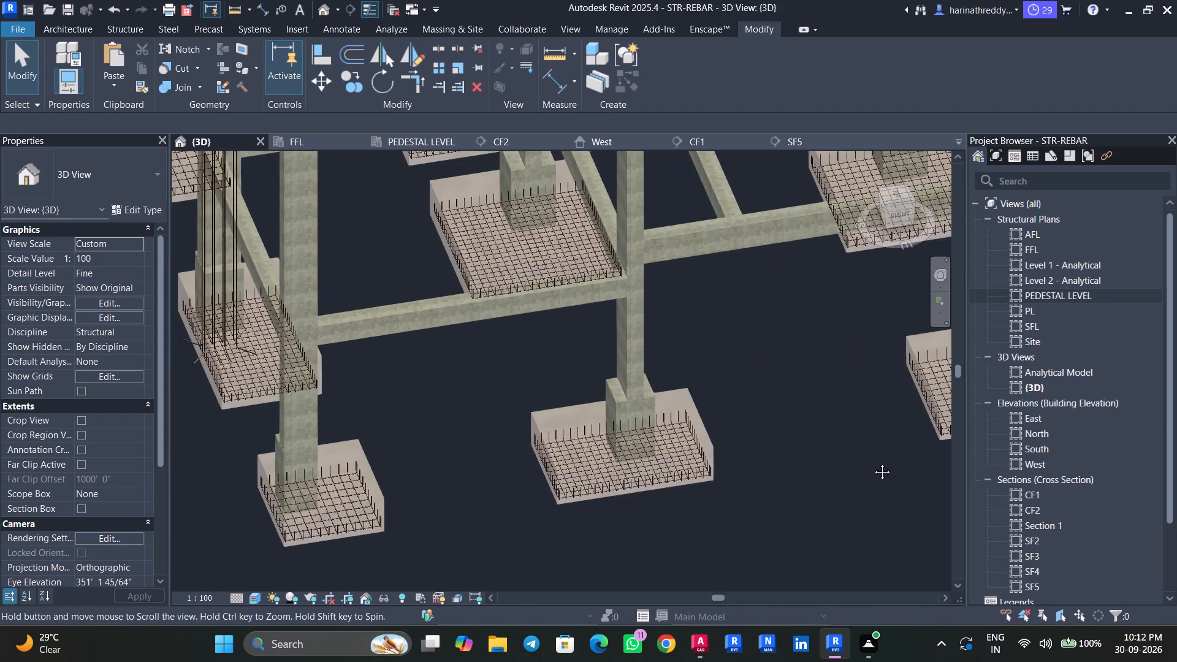
pyautogui.moveTo(873, 463); pyautogui.dragTo(354, 473, button='middle')
pyautogui.moveTo(712, 473); pyautogui.dragTo(343, 577, button='middle')
pyautogui.keyDown('shift'); pyautogui.moveTo(801, 502); pyautogui.dragTo(740, 487, button='middle'); pyautogui.keyUp('shift')
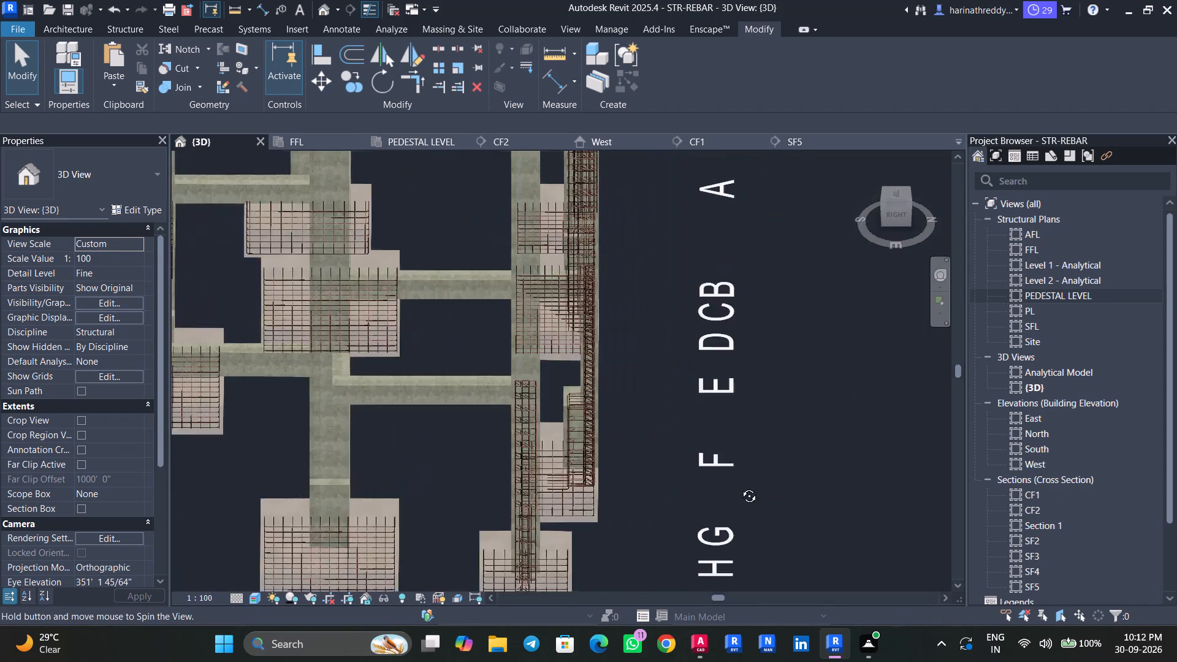
pyautogui.keyDown('shift'); pyautogui.moveTo(740, 487); pyautogui.dragTo(707, 484, button='middle'); pyautogui.keyUp('shift')
pyautogui.moveTo(710, 487); pyautogui.dragTo(864, 450, button='middle')
# Return to the PEDESTAL LEVEL plan.
pyautogui.click(431, 139)
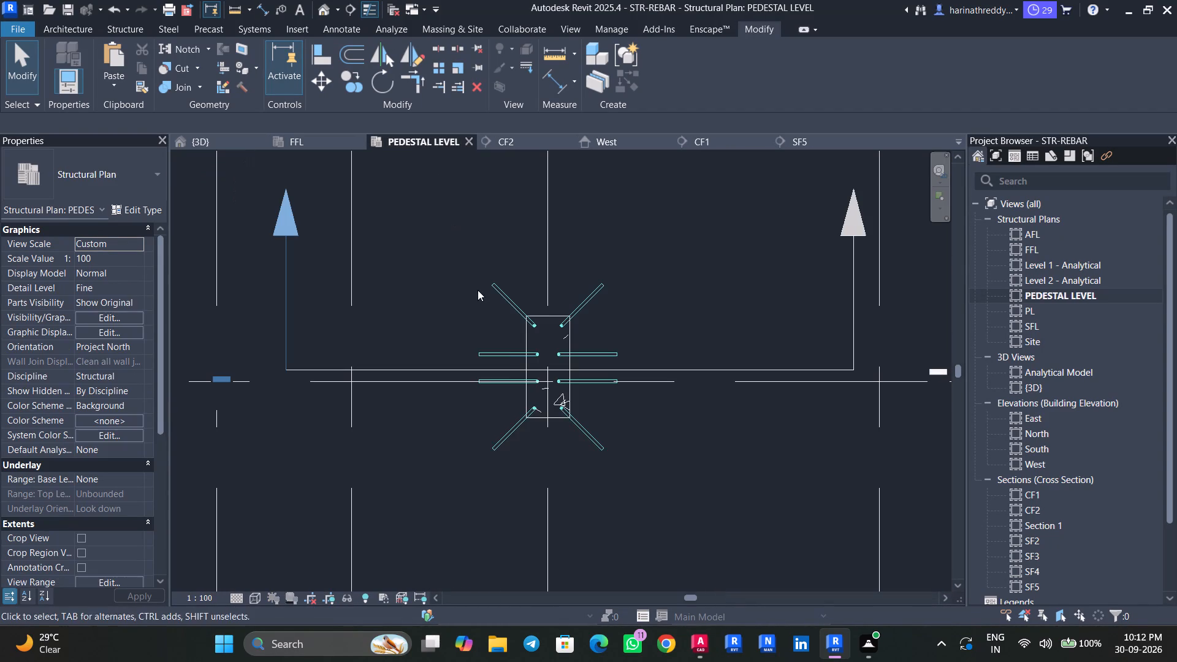
# Examine the C4 column's H16 bars and their bent legs in the footing in the {3D} view.
pyautogui.click(527, 341)
pyautogui.scroll(-6, 527, 341)
pyautogui.click(194, 143)
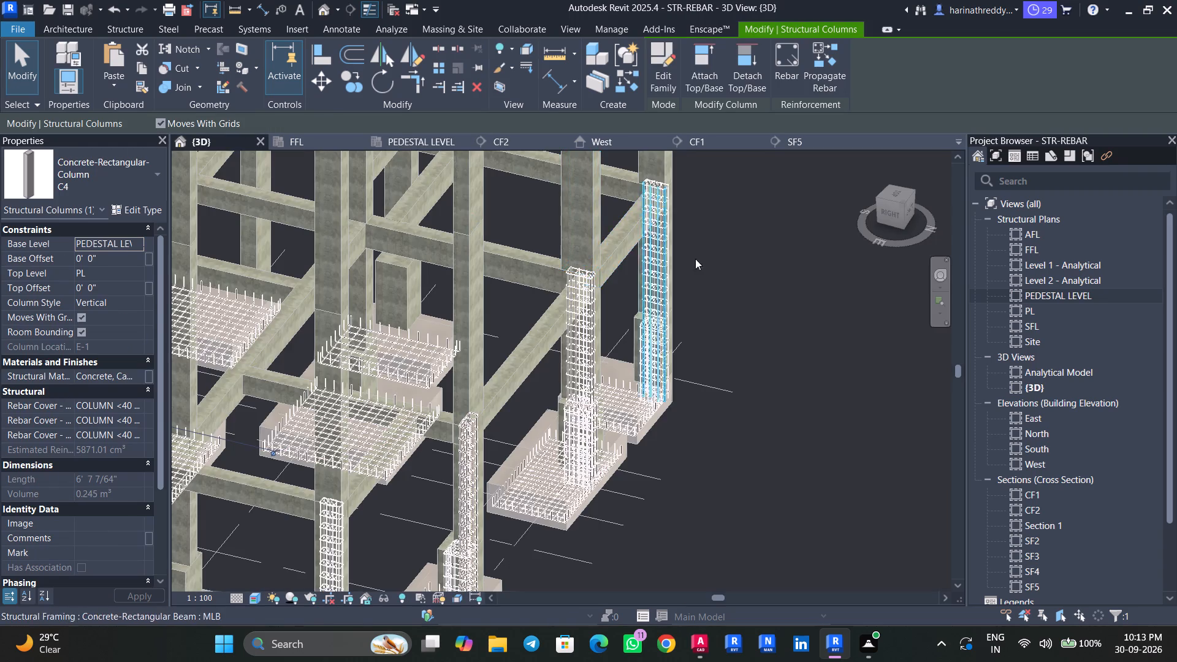
pyautogui.scroll(-7, 855, 303)
pyautogui.keyDown('shift'); pyautogui.moveTo(248, 437); pyautogui.dragTo(299, 427, button='middle'); pyautogui.keyUp('shift')
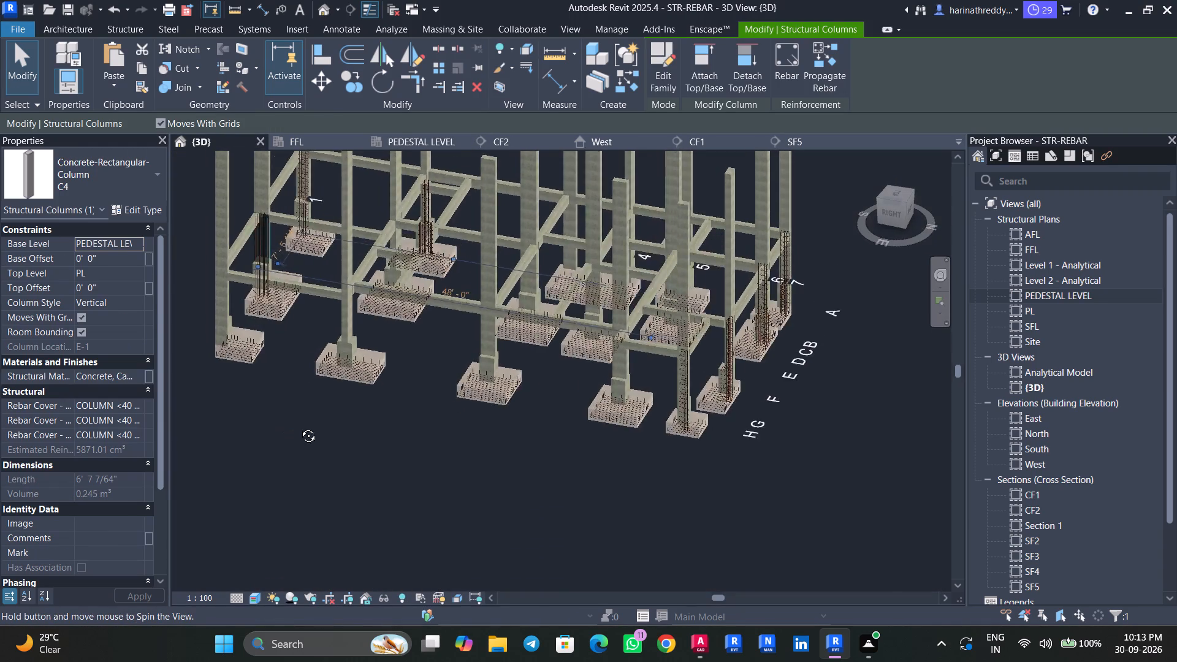
pyautogui.keyDown('shift'); pyautogui.moveTo(299, 427); pyautogui.dragTo(479, 416, button='middle'); pyautogui.keyUp('shift')
pyautogui.scroll(7, 219, 231)
pyautogui.scroll(-1, 249, 258)
pyautogui.scroll(7, 250, 259)
pyautogui.moveTo(226, 313); pyautogui.dragTo(207, 283, button='middle')
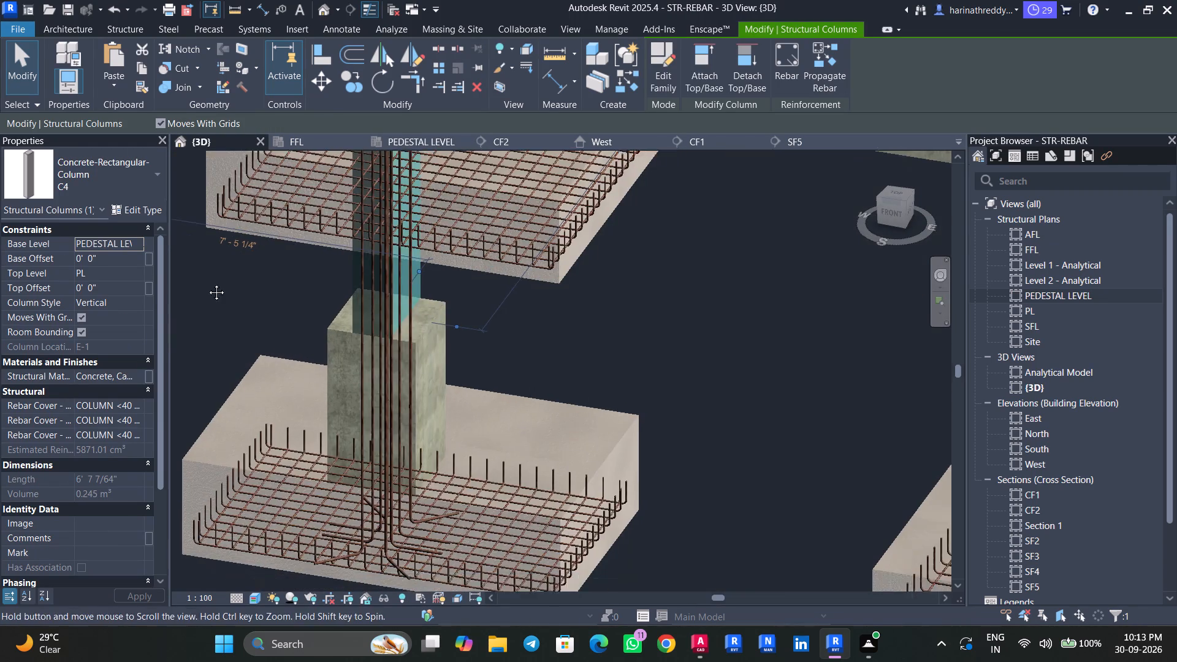
pyautogui.moveTo(207, 283); pyautogui.dragTo(206, 280, button='middle')
pyautogui.press('Escape')
pyautogui.press('Escape')
pyautogui.press('Escape')
pyautogui.scroll(4, 441, 471)
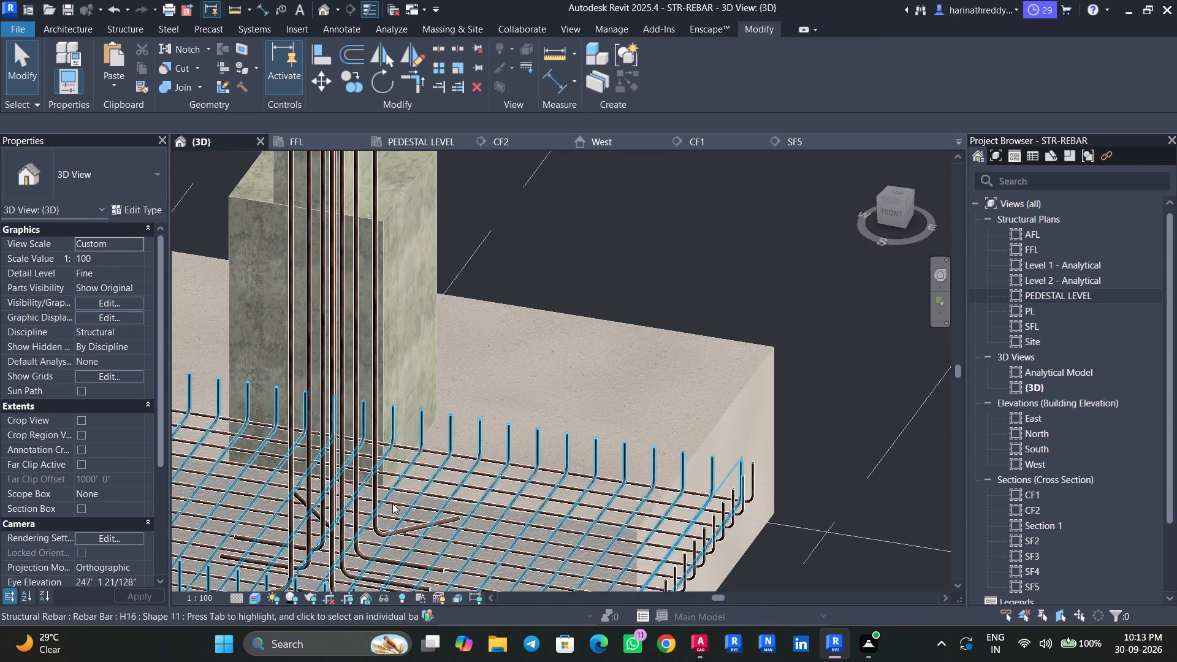
pyautogui.scroll(-7, 546, 431)
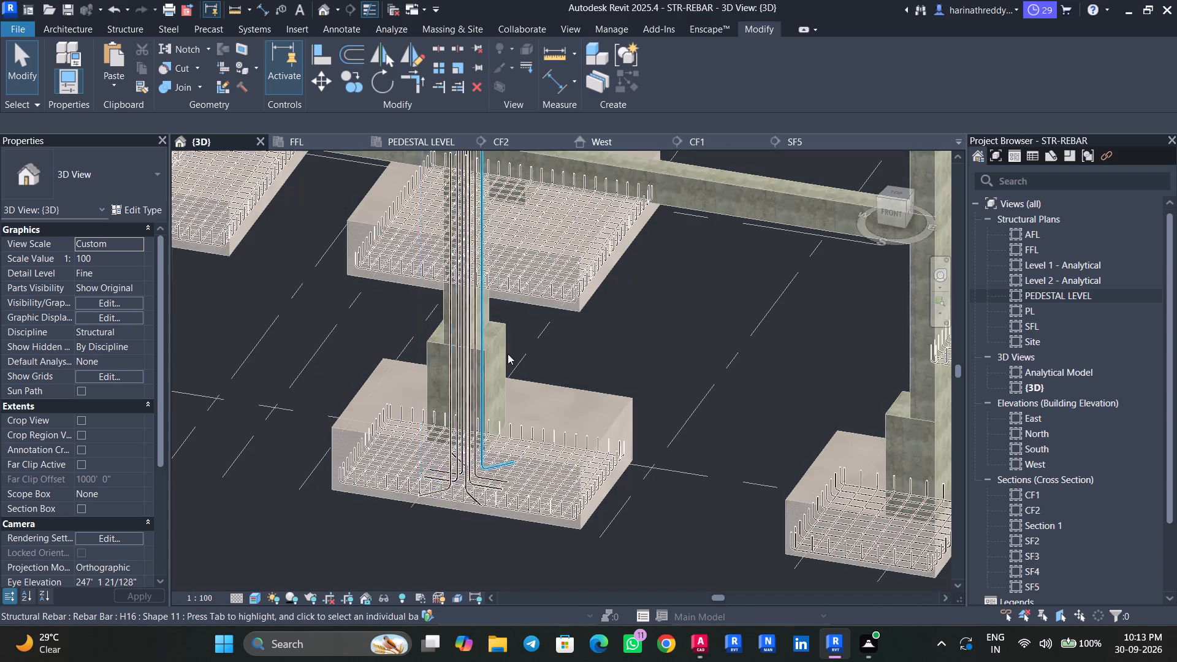
pyautogui.scroll(3, 508, 354)
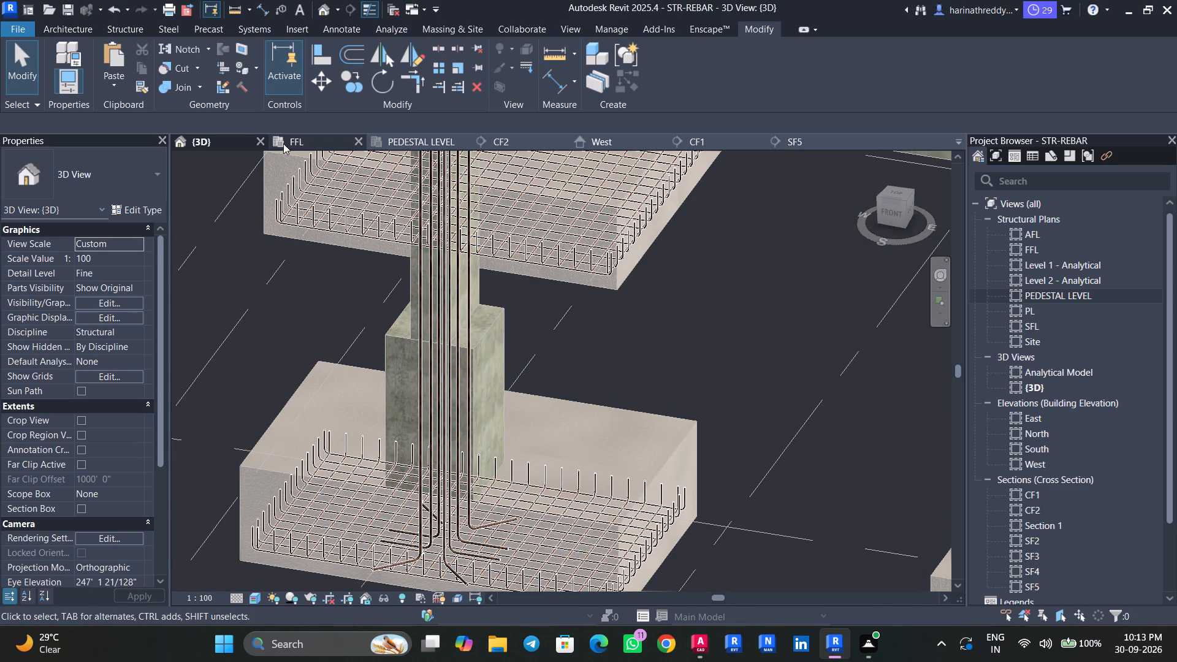
# Rename the cross section Section 1 as SF1.
pyautogui.rightClick(1051, 522)
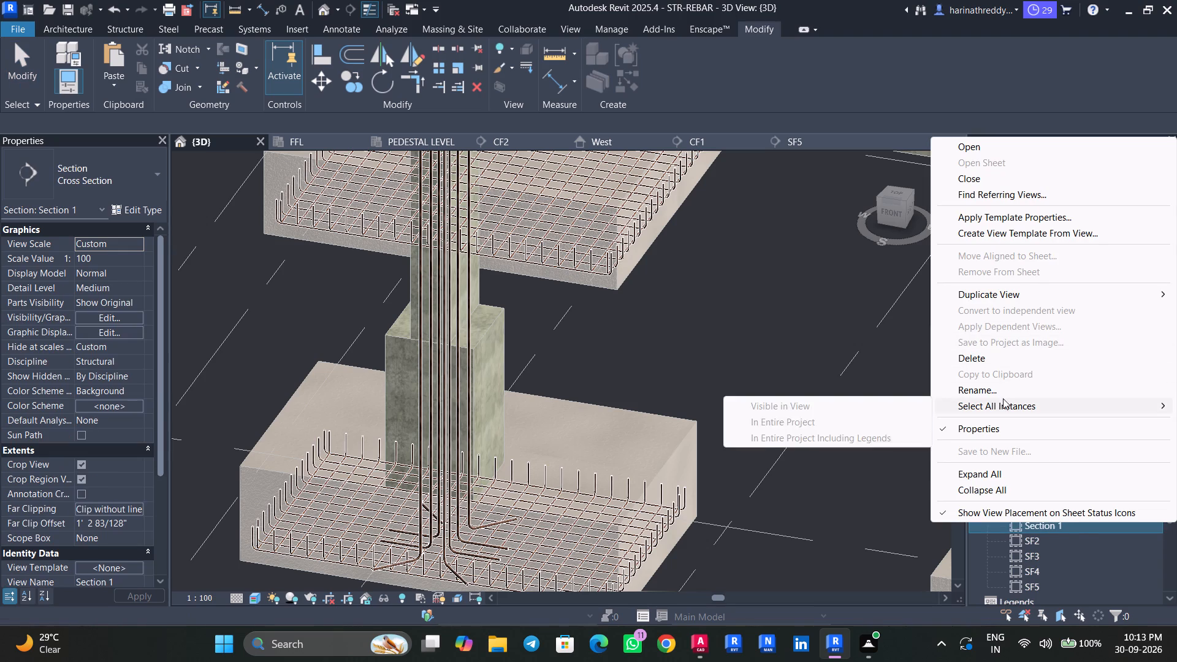
pyautogui.click(1002, 392)
pyautogui.write('SF1')
pyautogui.click(909, 528)
# In section SF1, select all instances of the H10 rebar and set them to show unobscured in the {3D} view.
pyautogui.doubleClick(1043, 525)
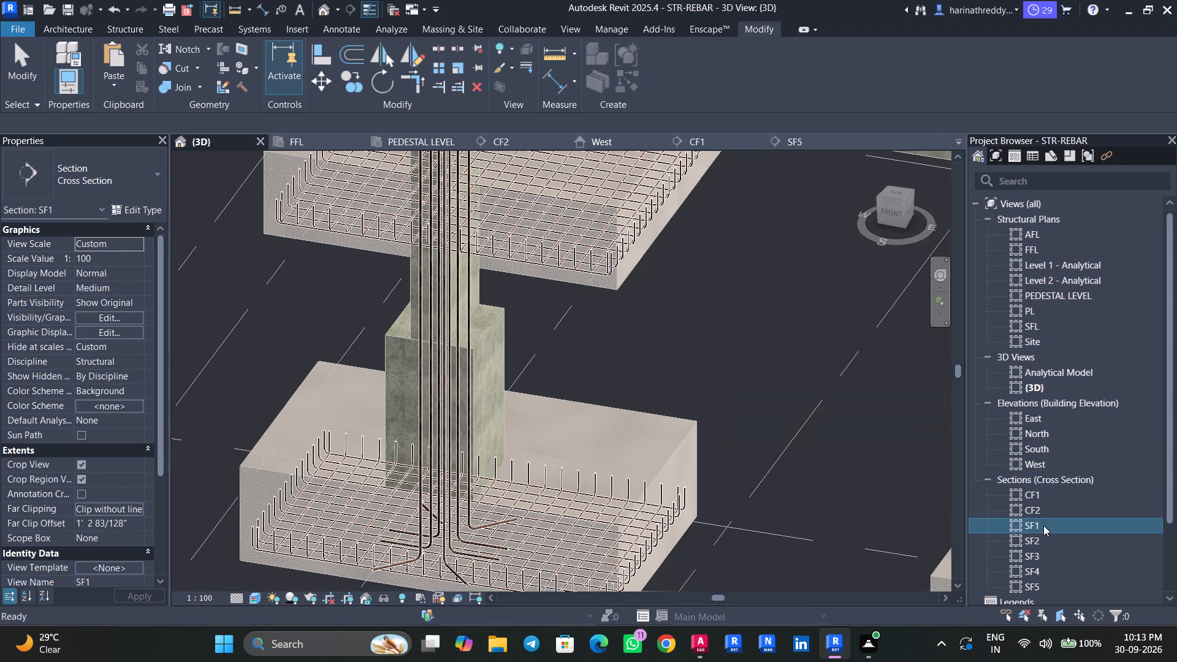
pyautogui.click(670, 490)
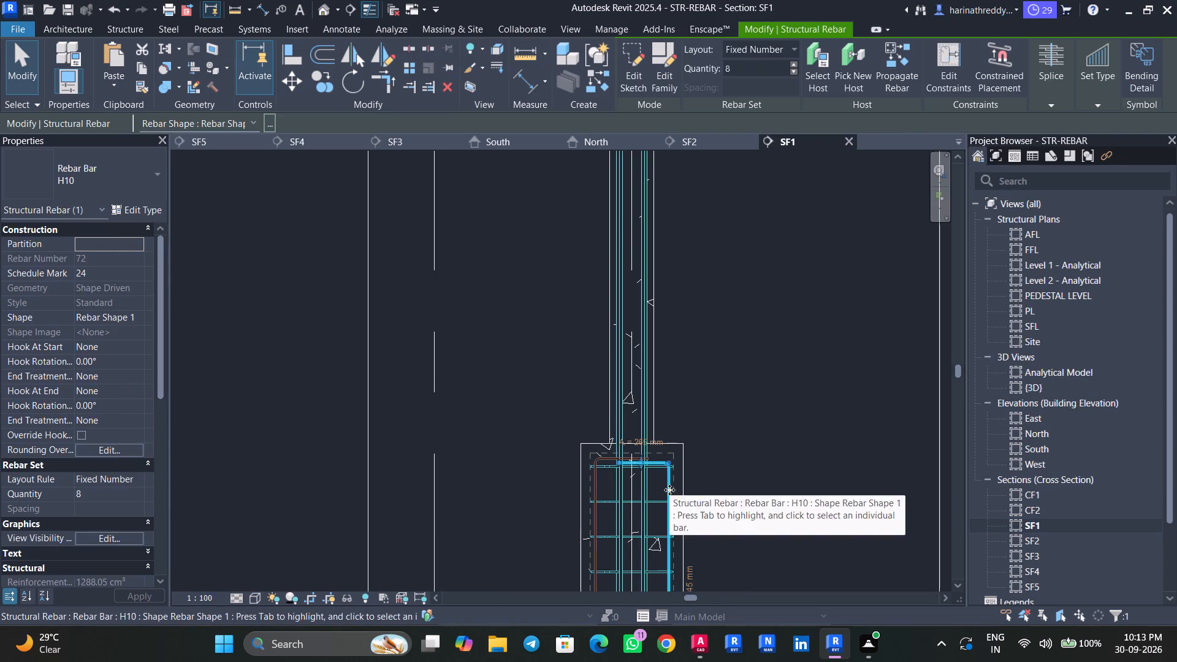
pyautogui.write('SA')
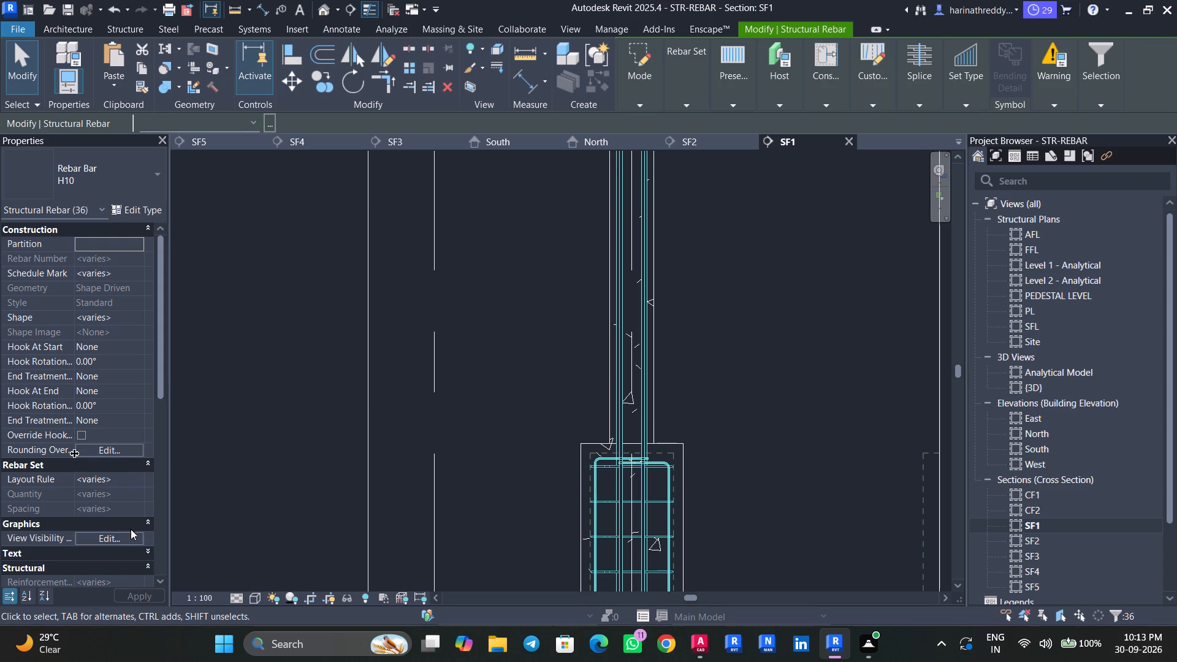
pyautogui.click(129, 530)
pyautogui.click(88, 524)
pyautogui.click(126, 538)
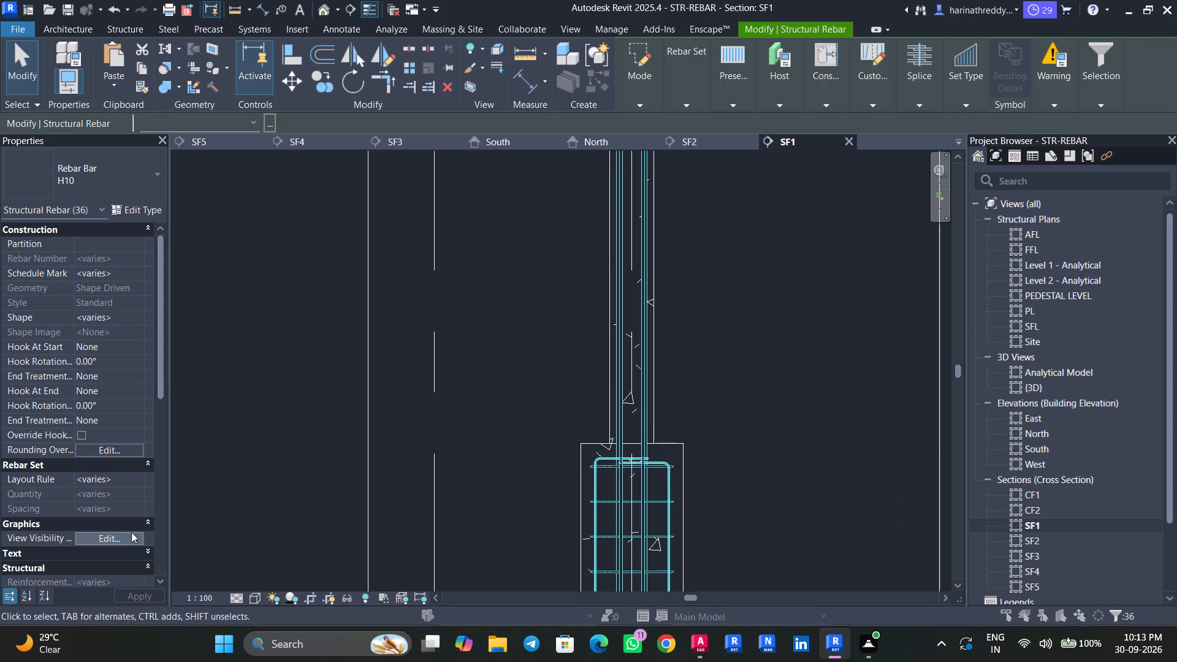
pyautogui.click(701, 284)
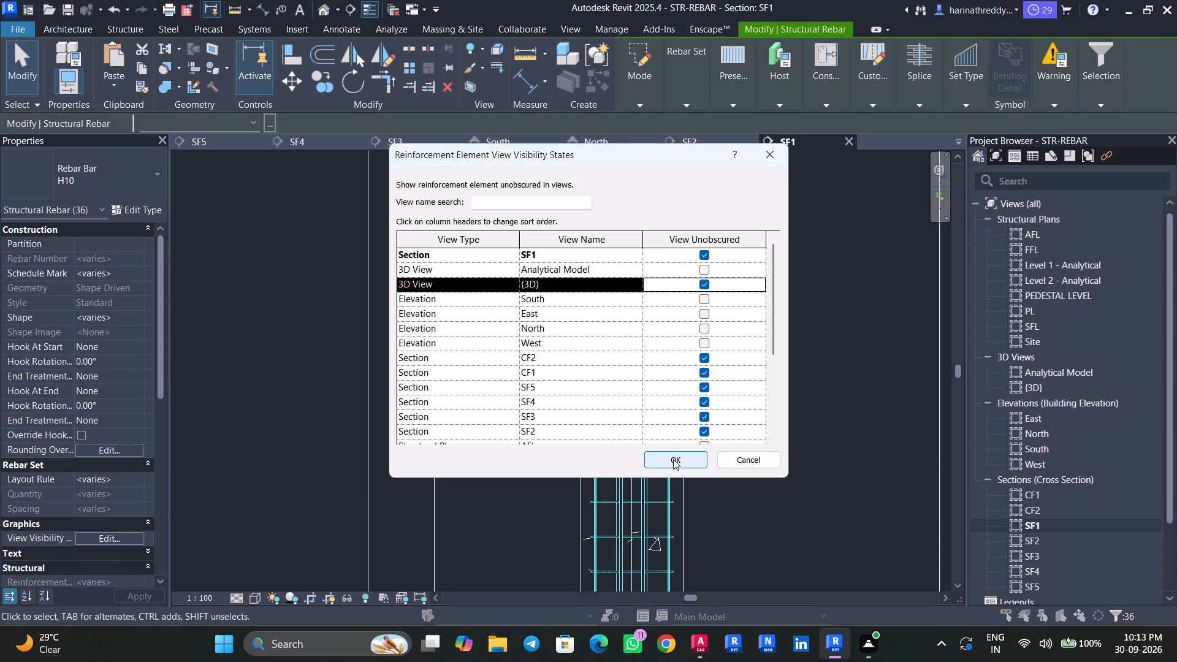
pyautogui.click(677, 457)
pyautogui.moveTo(725, 395); pyautogui.dragTo(709, 270, button='middle')
pyautogui.press('Escape')
pyautogui.press('Escape')
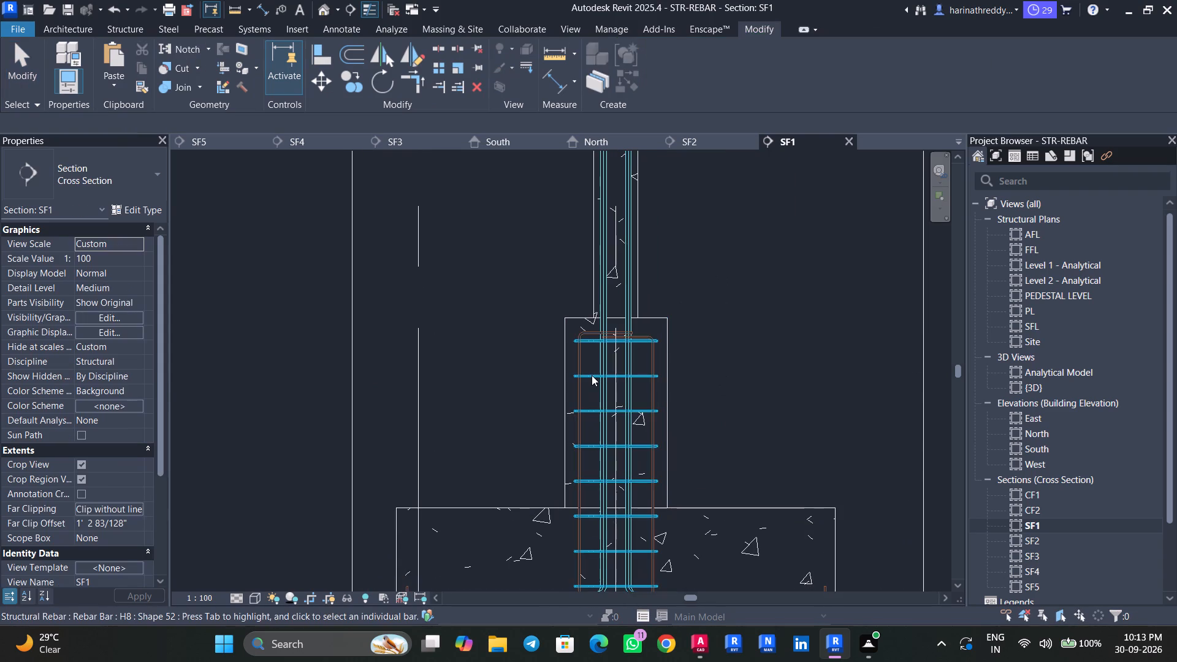
# Select all instances of the H8 stirrups and set them to show unobscured in the {3D} view.
pyautogui.click(592, 375)
pyautogui.write('SA')
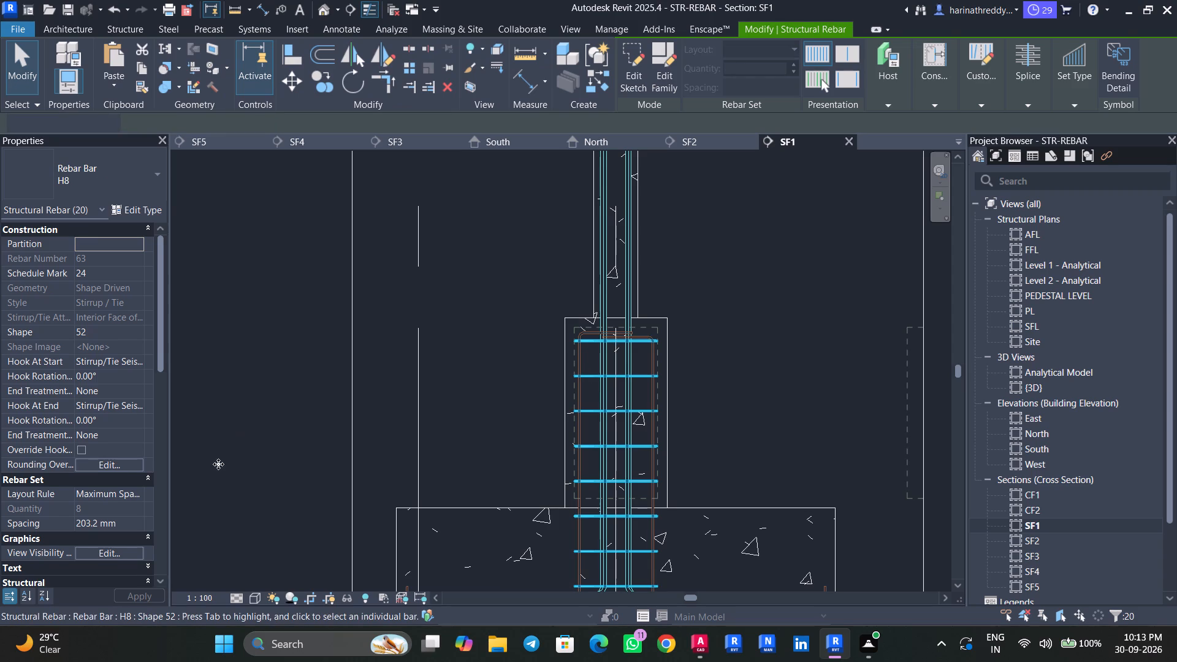
pyautogui.click(133, 539)
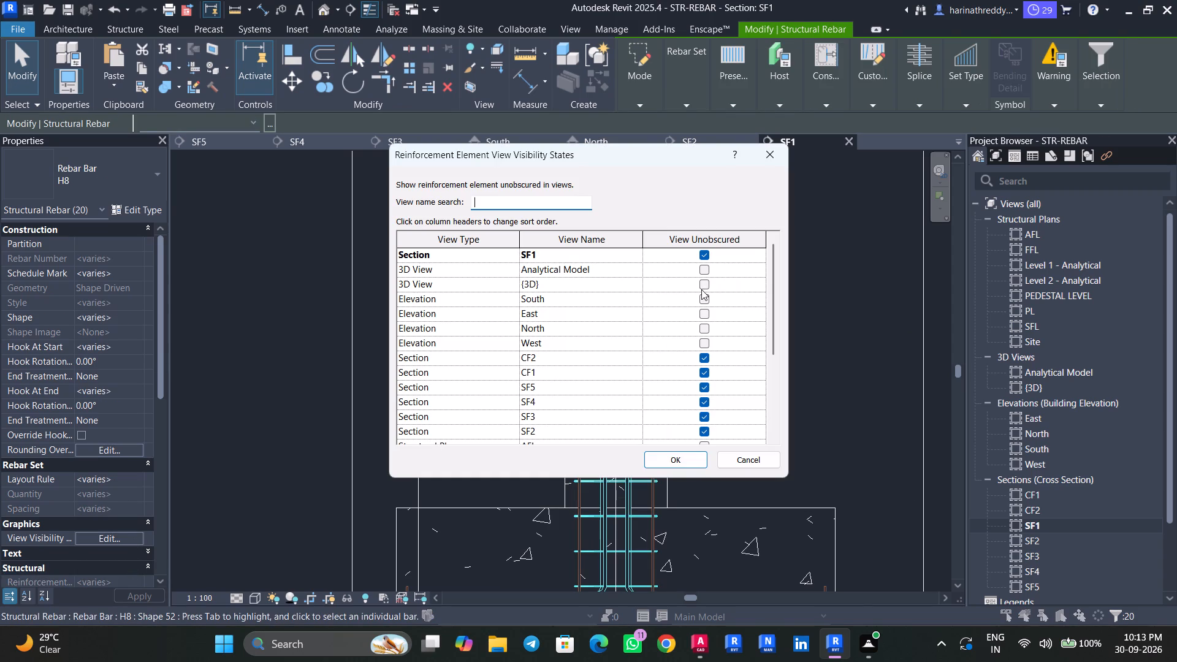
pyautogui.click(703, 281)
pyautogui.click(665, 451)
pyautogui.press('Escape')
pyautogui.press('Escape')
pyautogui.press('Escape')
pyautogui.press('Escape')
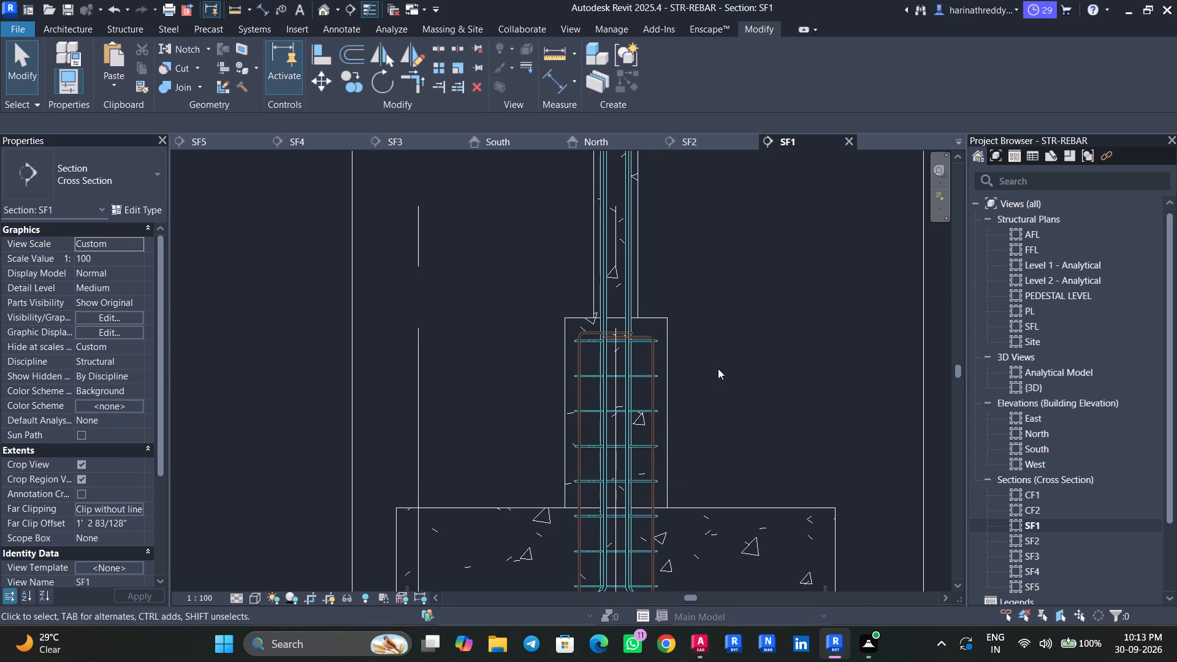
# In section SF1, stretch the top end of the shorter right-hand H16 bar in column C4 up to the top cover line.
pyautogui.scroll(-5, 725, 357)
pyautogui.moveTo(727, 330); pyautogui.dragTo(695, 527, button='middle')
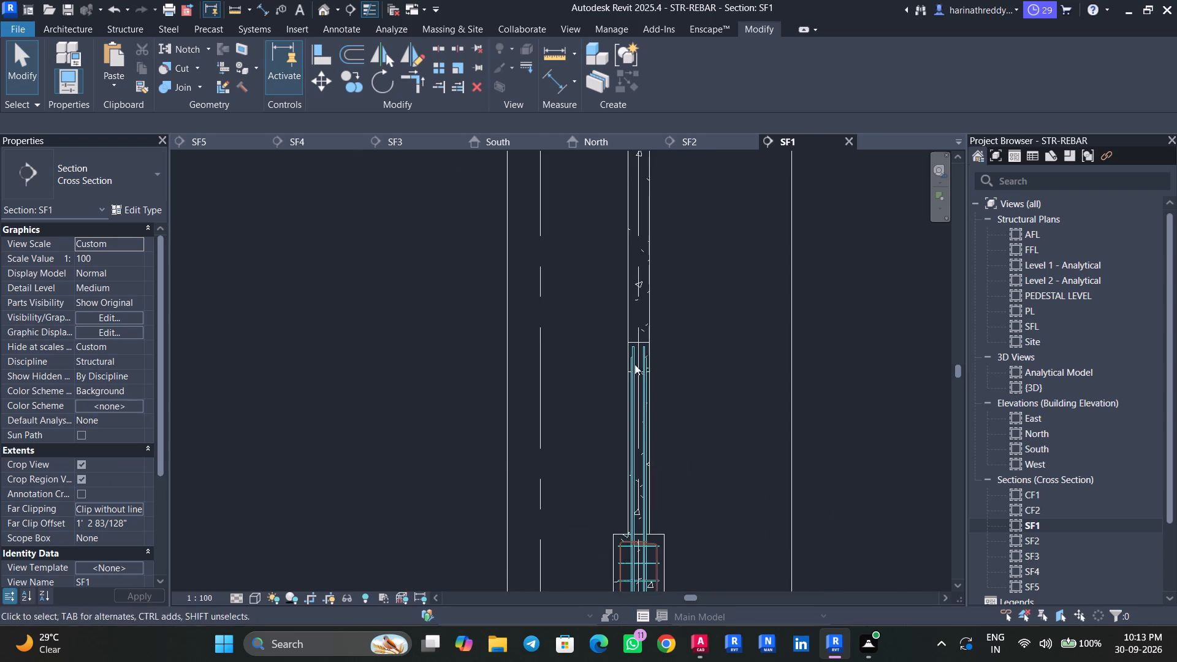
pyautogui.scroll(9, 633, 322)
pyautogui.click(632, 341)
pyautogui.scroll(-1, 709, 377)
pyautogui.scroll(2, 709, 377)
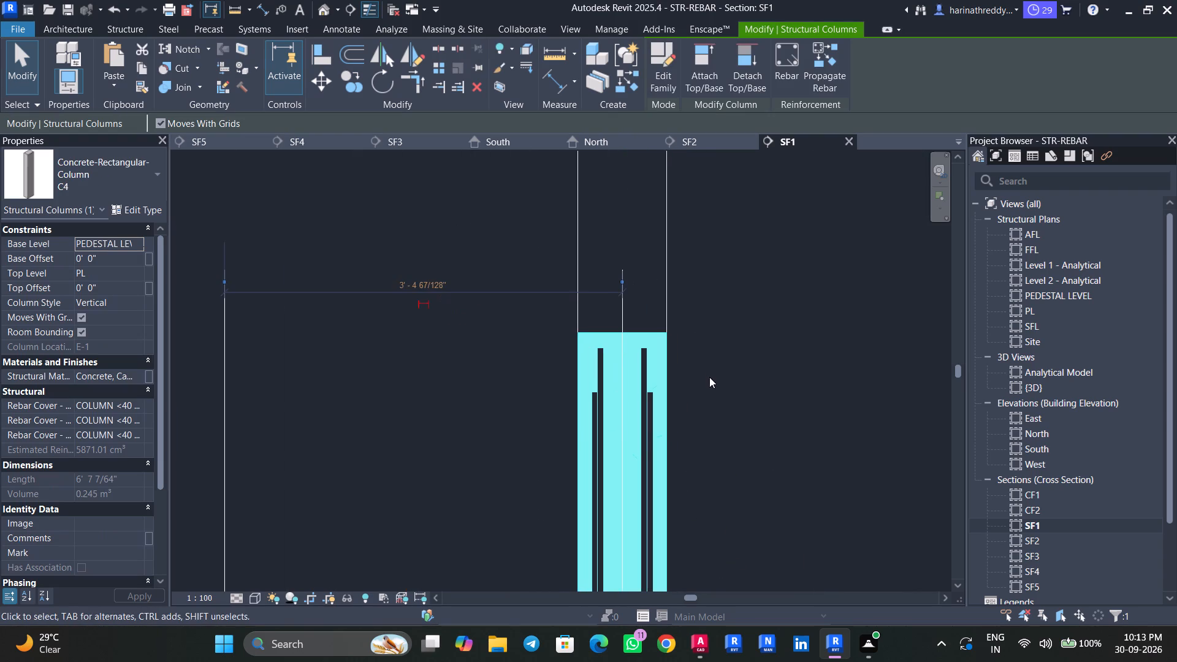
pyautogui.moveTo(709, 377); pyautogui.dragTo(699, 343, button='middle')
pyautogui.scroll(6, 679, 361)
pyautogui.click(754, 357)
pyautogui.click(593, 375)
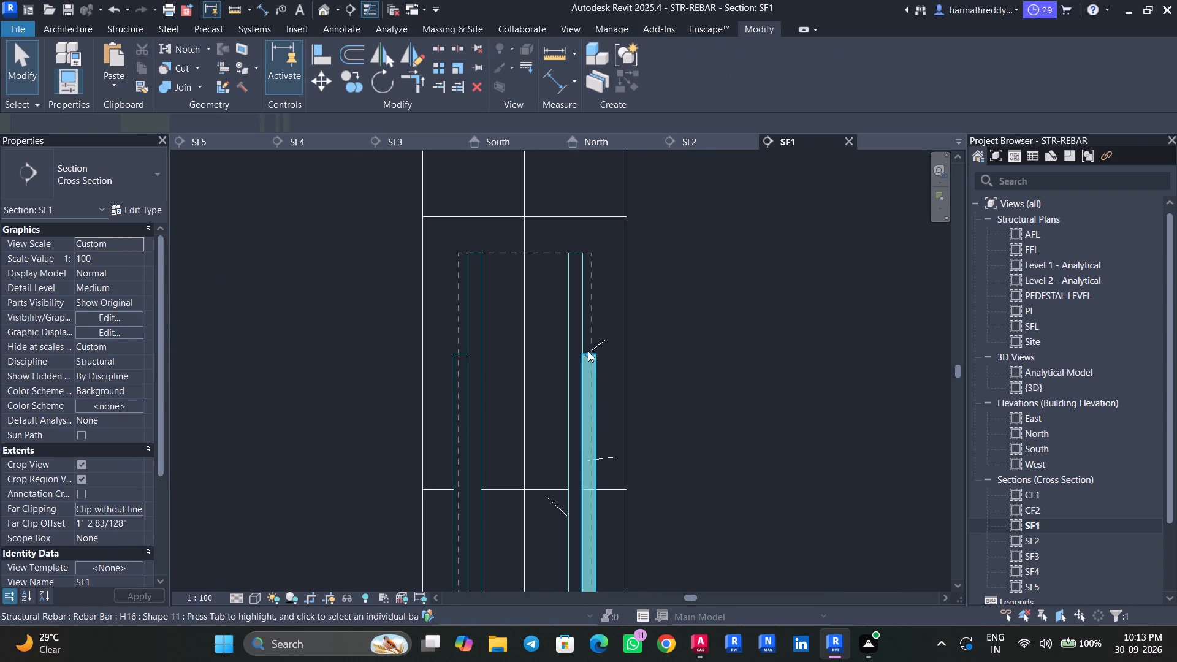
pyautogui.moveTo(587, 351); pyautogui.dragTo(585, 257)
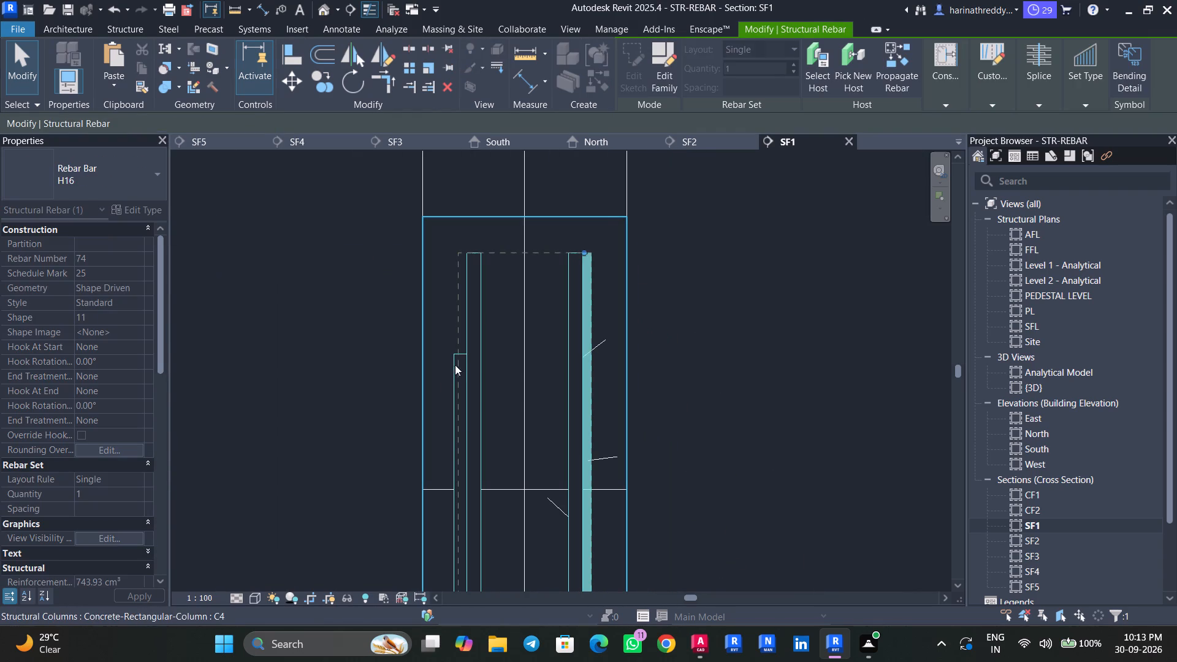
pyautogui.press('Escape')
# Stretch the top end of the shorter left-hand H16 bar in column C4 up to the top cover line.
pyautogui.click(454, 363)
pyautogui.scroll(1, 454, 362)
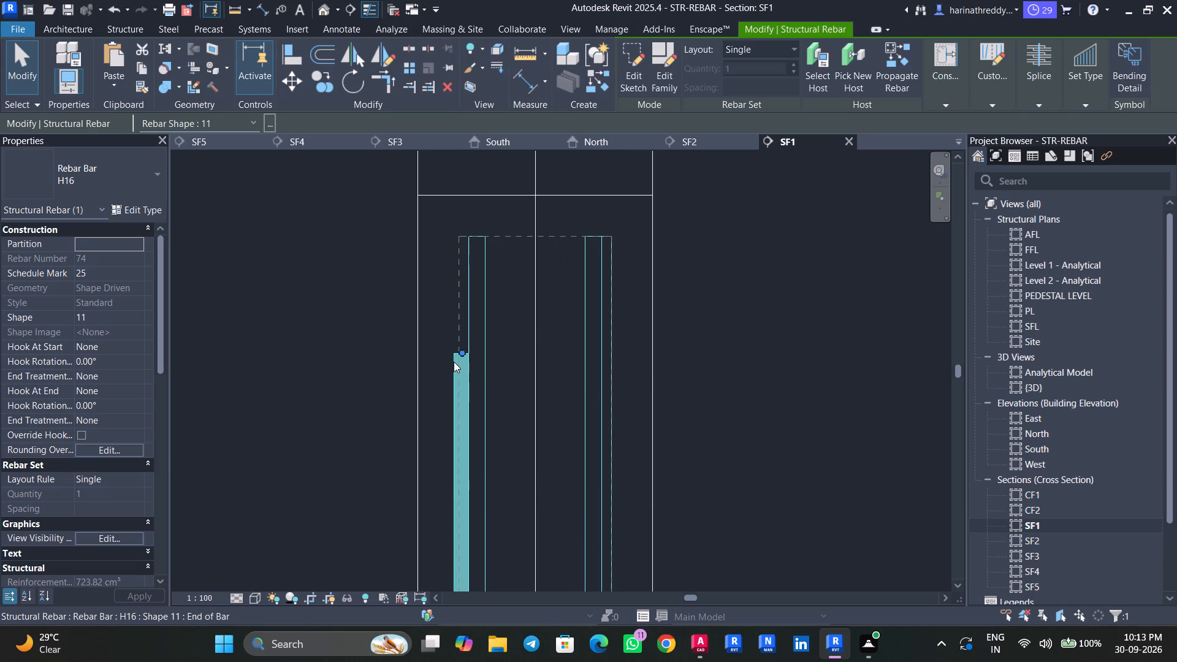
pyautogui.scroll(7, 460, 345)
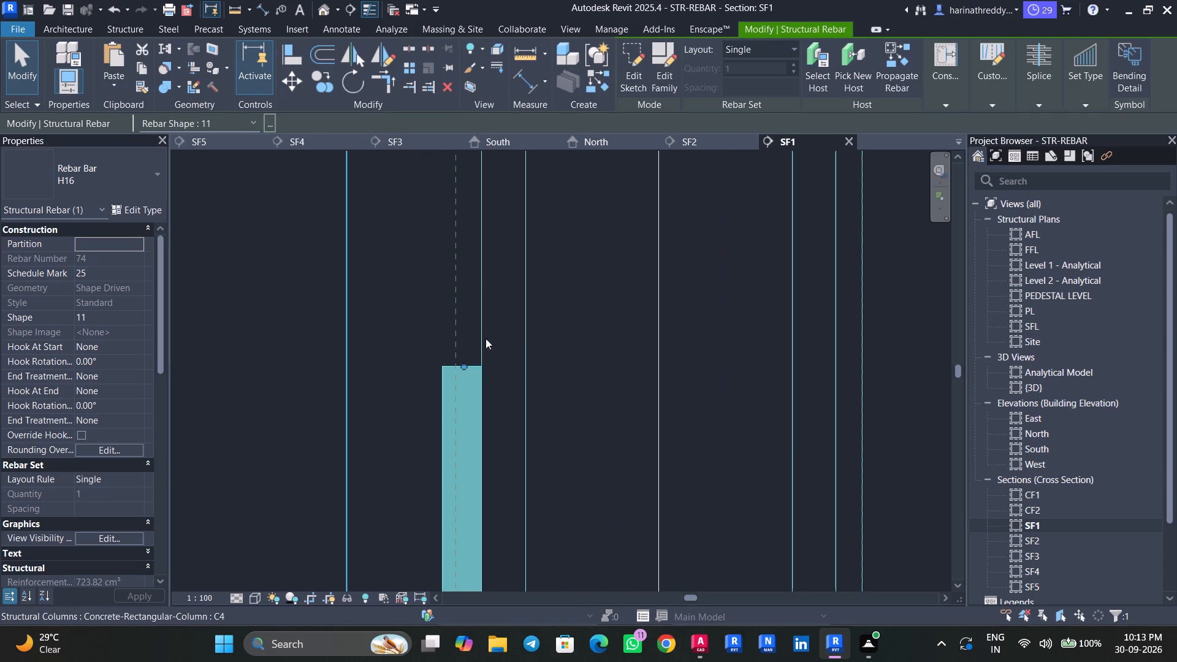
pyautogui.scroll(-8, 460, 371)
pyautogui.moveTo(460, 368); pyautogui.dragTo(464, 277)
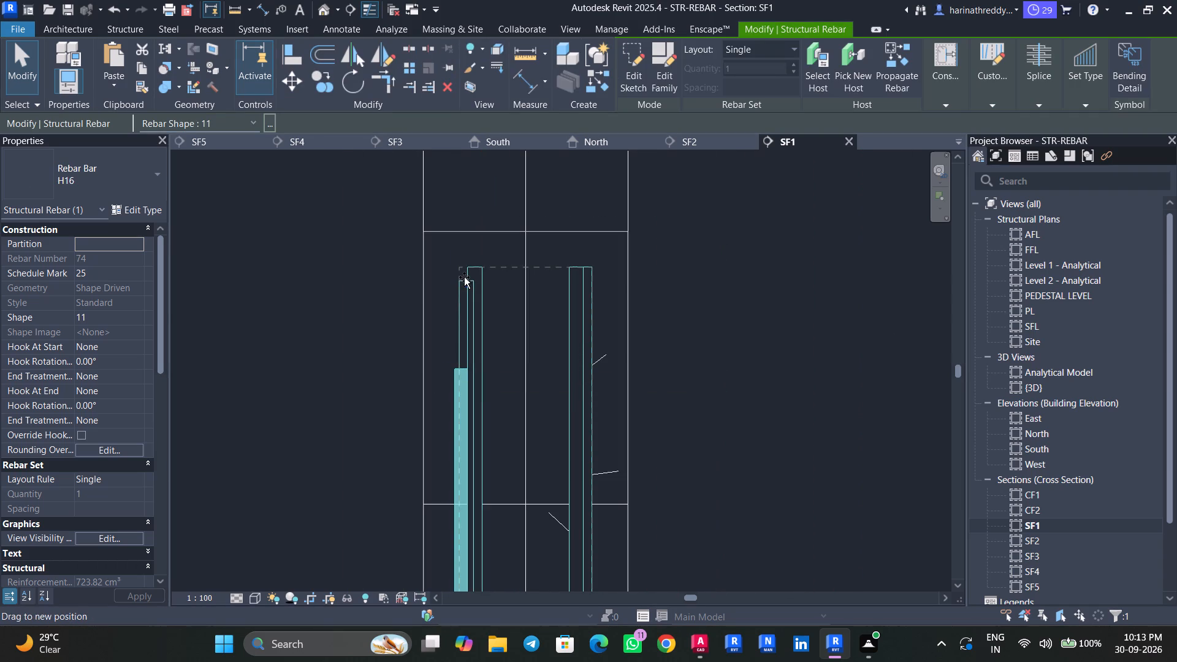
pyautogui.moveTo(464, 277); pyautogui.dragTo(465, 269)
pyautogui.press('Escape')
pyautogui.press('Escape')
pyautogui.scroll(-8, 531, 364)
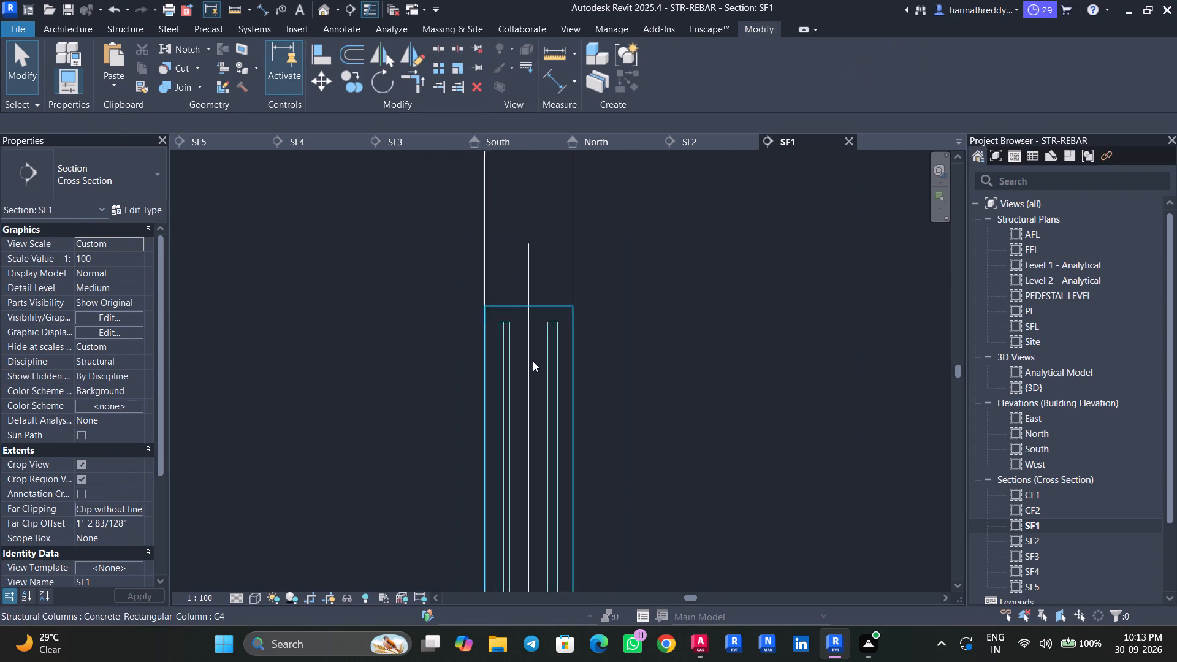
pyautogui.scroll(-6, 533, 361)
pyautogui.moveTo(660, 392); pyautogui.dragTo(651, 315, button='middle')
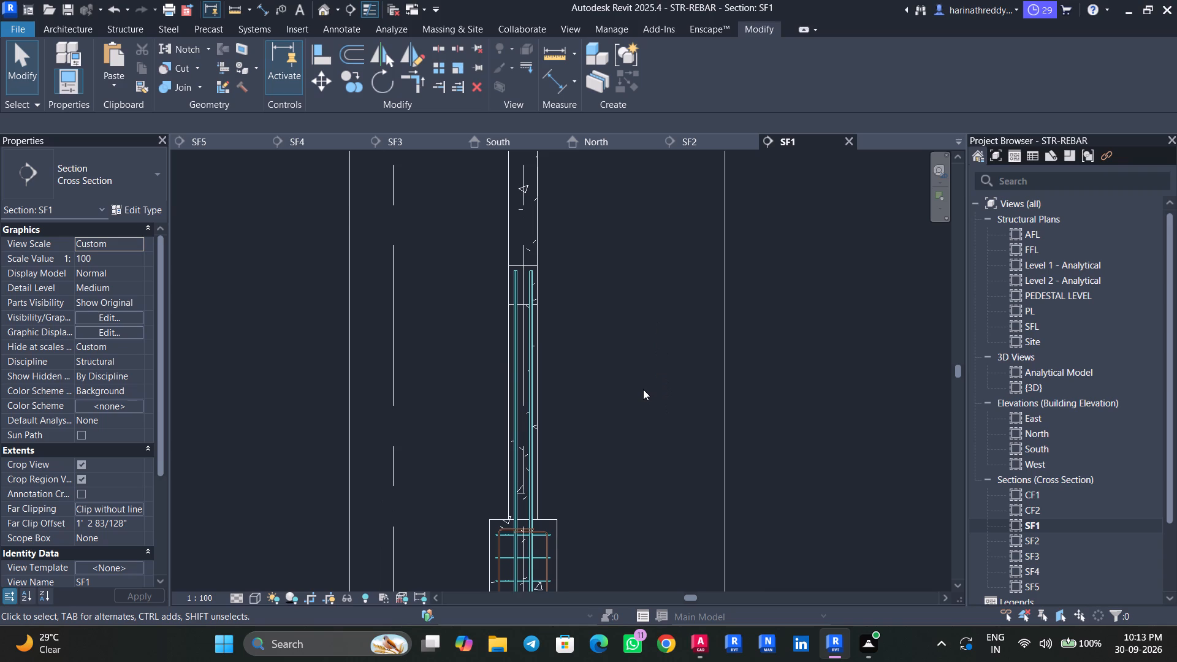
# In the PEDESTAL LEVEL plan, check the A and B dimensions of C4's upper-left corner bar and left intermediate bar pair.
pyautogui.doubleClick(1056, 294)
pyautogui.scroll(3, 494, 340)
pyautogui.scroll(-1, 498, 340)
pyautogui.scroll(5, 565, 369)
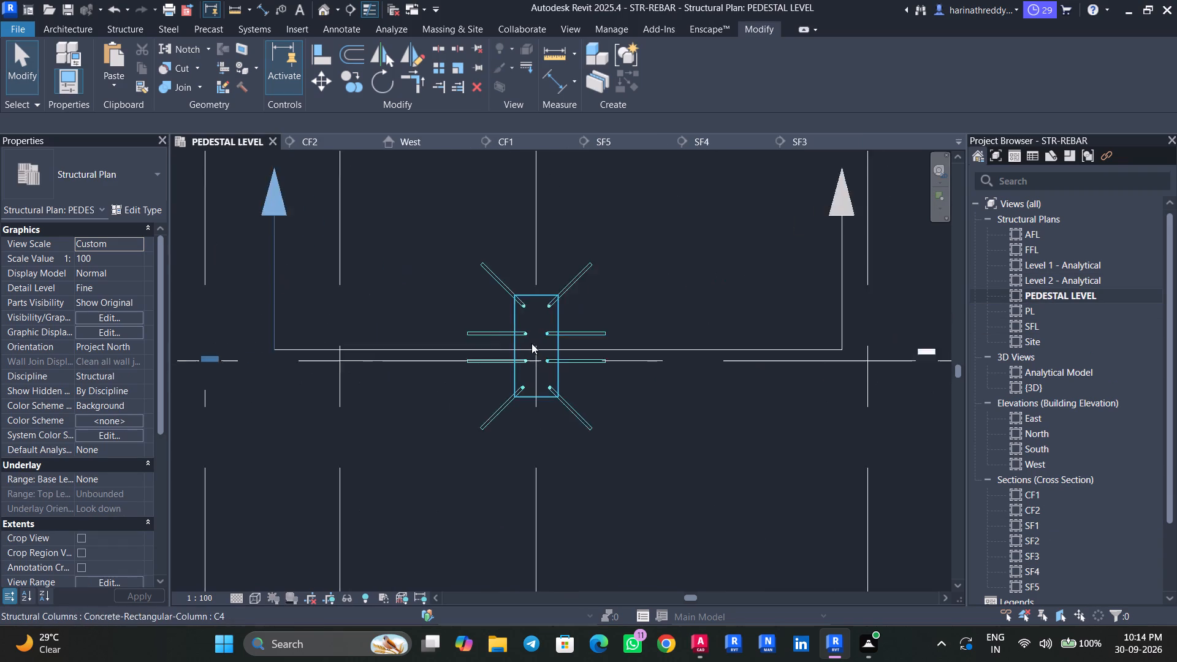
pyautogui.scroll(5, 531, 343)
pyautogui.scroll(-1, 520, 330)
pyautogui.scroll(2, 521, 330)
pyautogui.press('Escape')
pyautogui.click(512, 259)
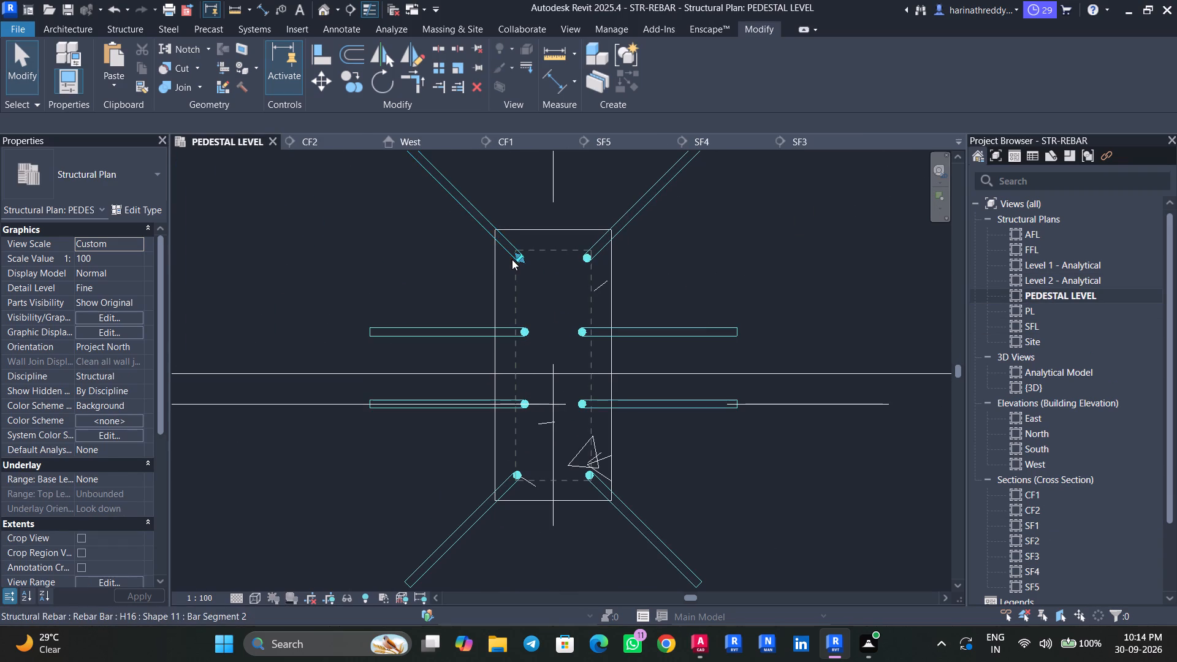
pyautogui.scroll(-3, 103, 496)
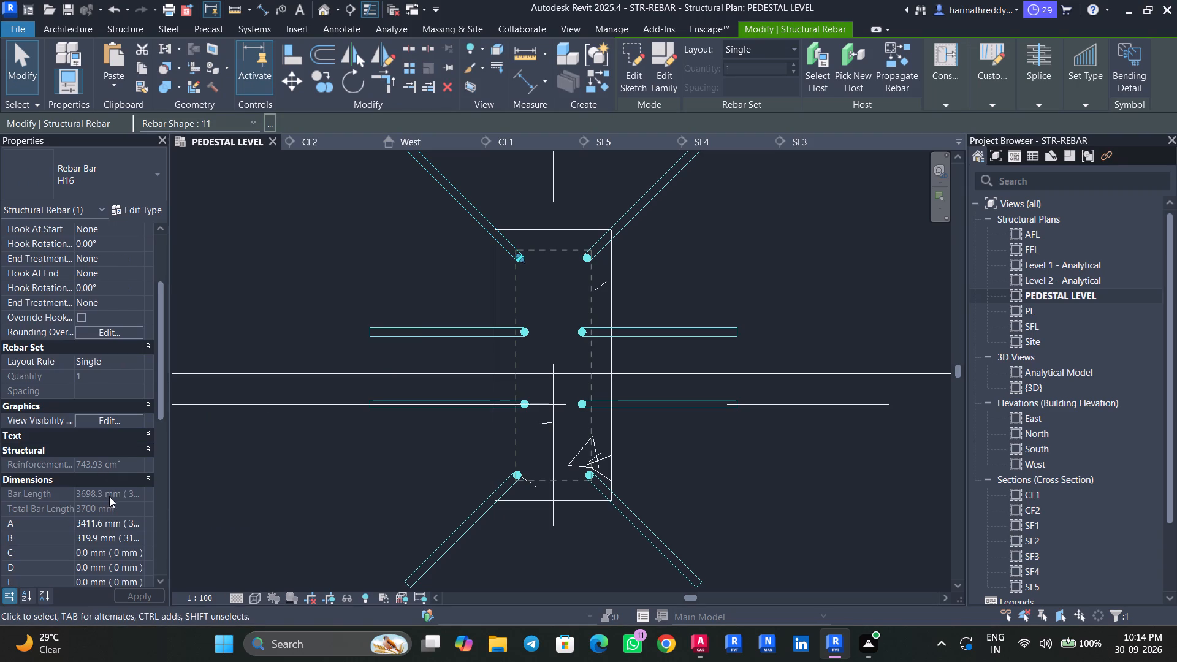
pyautogui.press('Escape')
pyautogui.press('Escape')
pyautogui.click(470, 212)
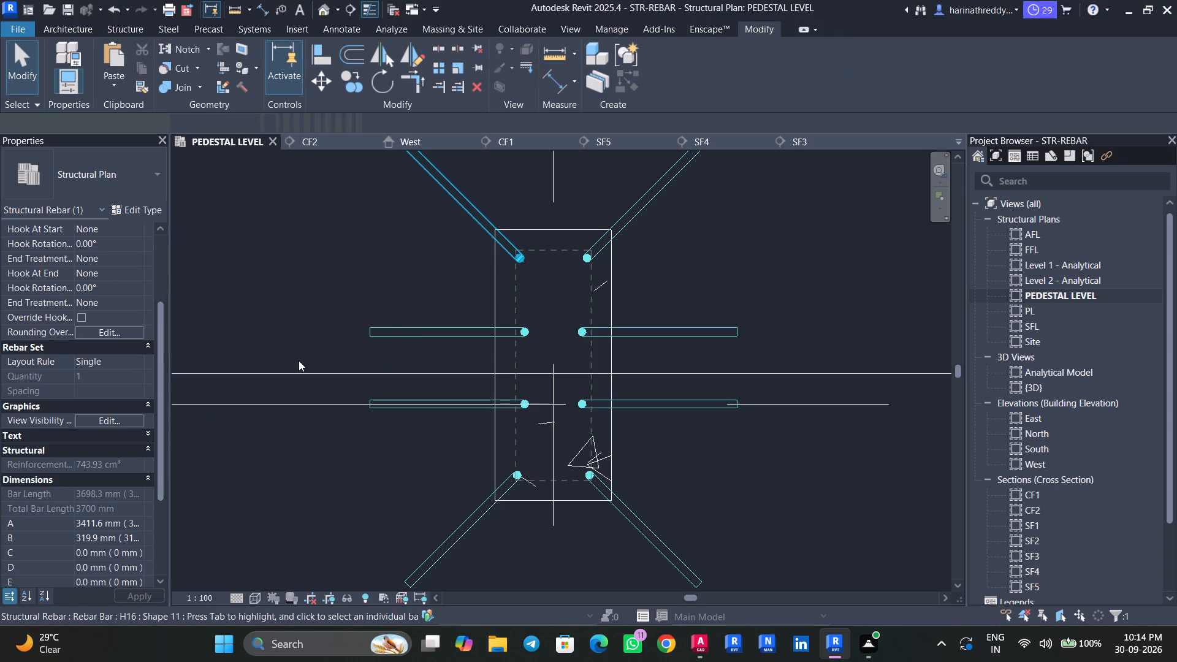
pyautogui.press('Escape')
pyautogui.click(441, 332)
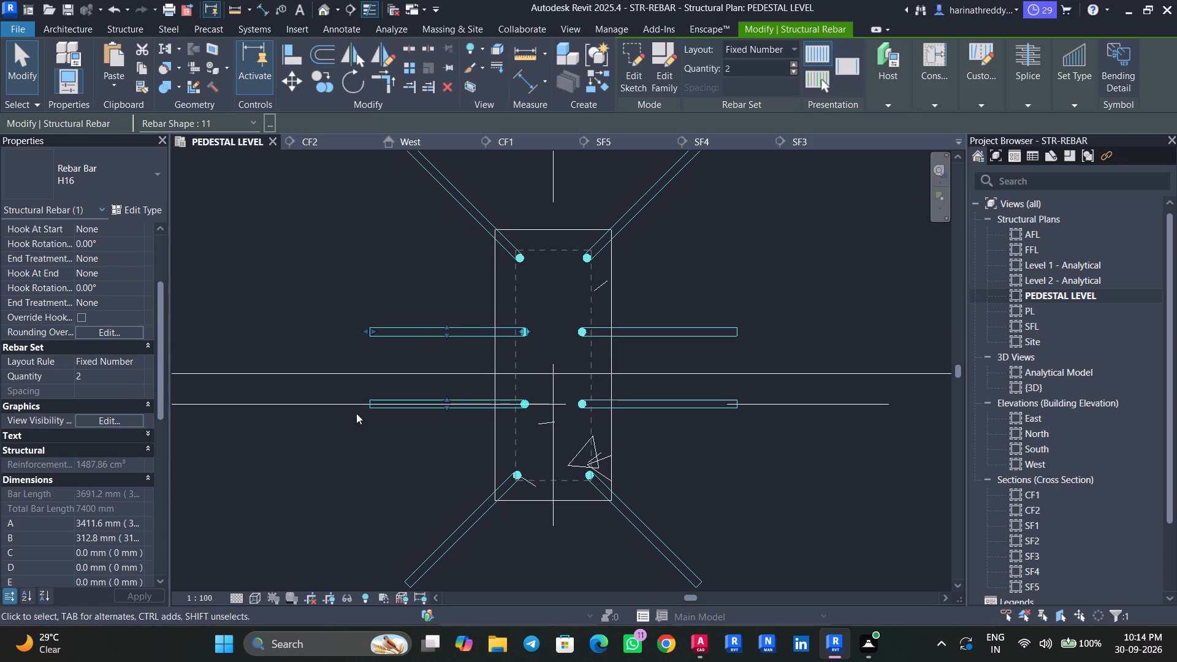
pyautogui.press('Escape')
# Set dimension A of C4's lower-left bent corner bar to 3411 mm.
pyautogui.click(462, 538)
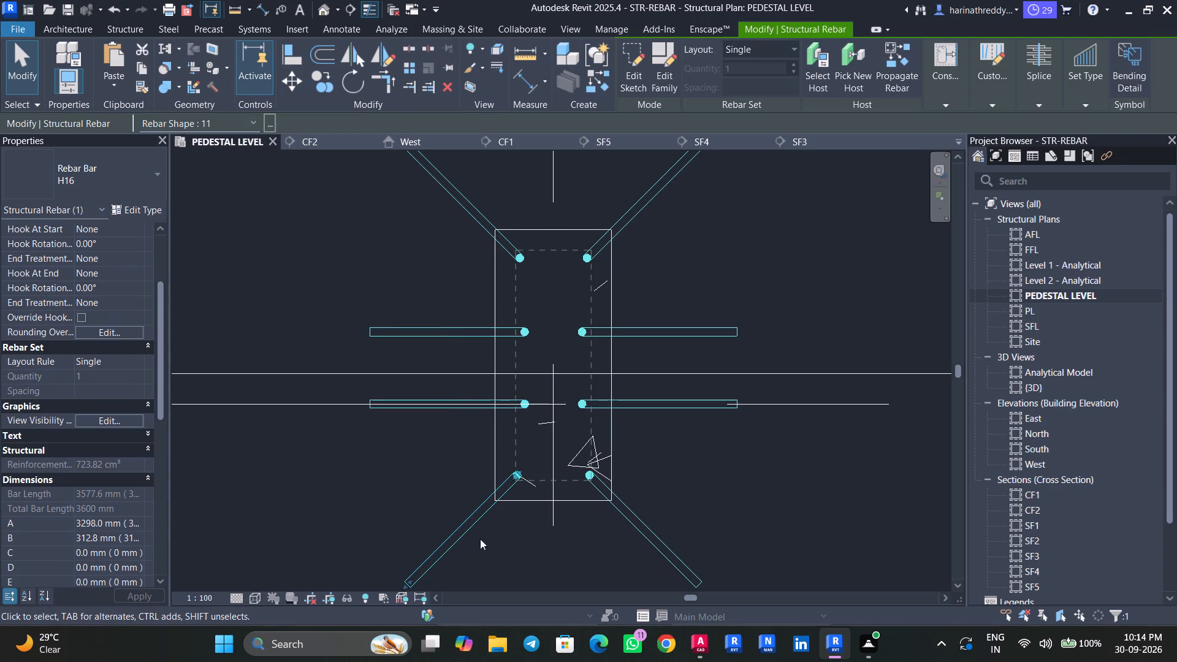
pyautogui.click(139, 527)
pyautogui.moveTo(138, 526); pyautogui.dragTo(34, 526)
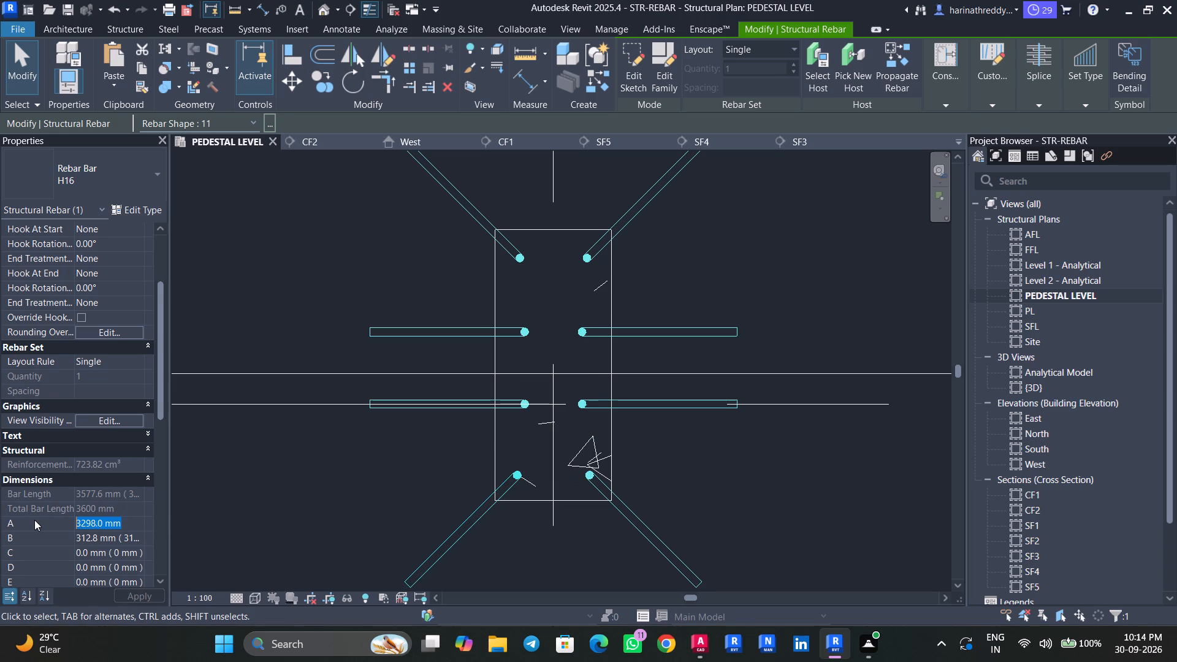
pyautogui.write('34')
pyautogui.write('11')
pyautogui.press('Escape')
pyautogui.press('Escape')
# Check the A and B dimensions of C4's lower intermediate bar pair on the right side and its upper-right corner bar.
pyautogui.click(694, 415)
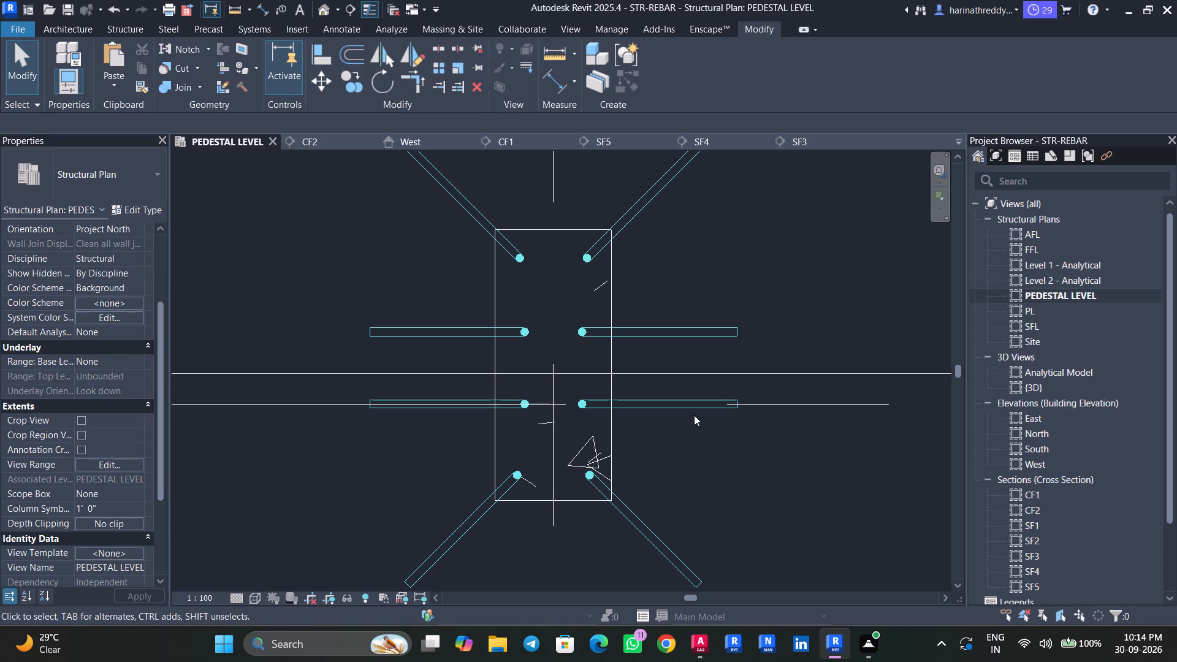
pyautogui.press('Escape')
pyautogui.click(696, 408)
pyautogui.press('Escape')
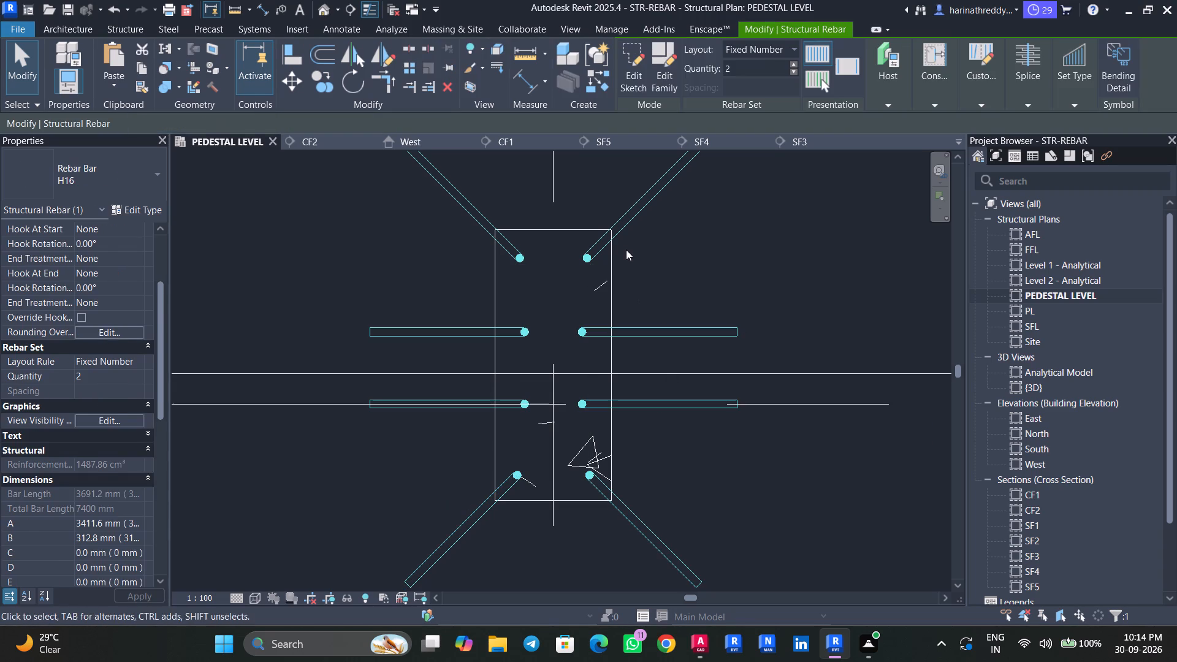
pyautogui.click(620, 238)
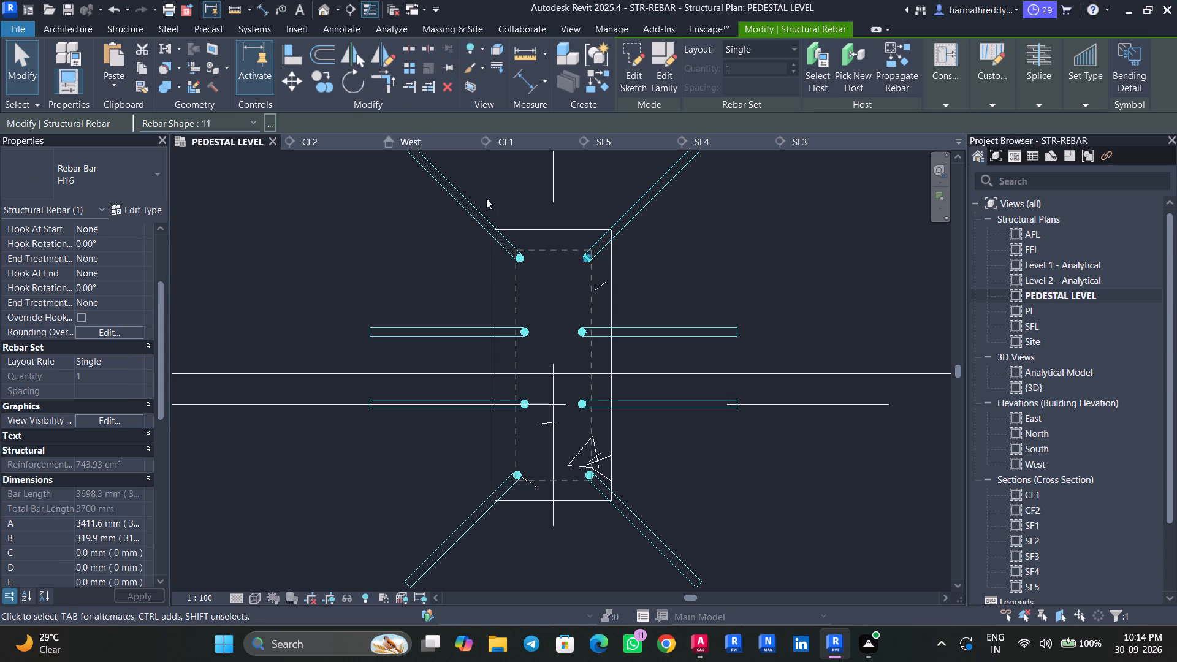
pyautogui.press('Escape')
pyautogui.press('Escape')
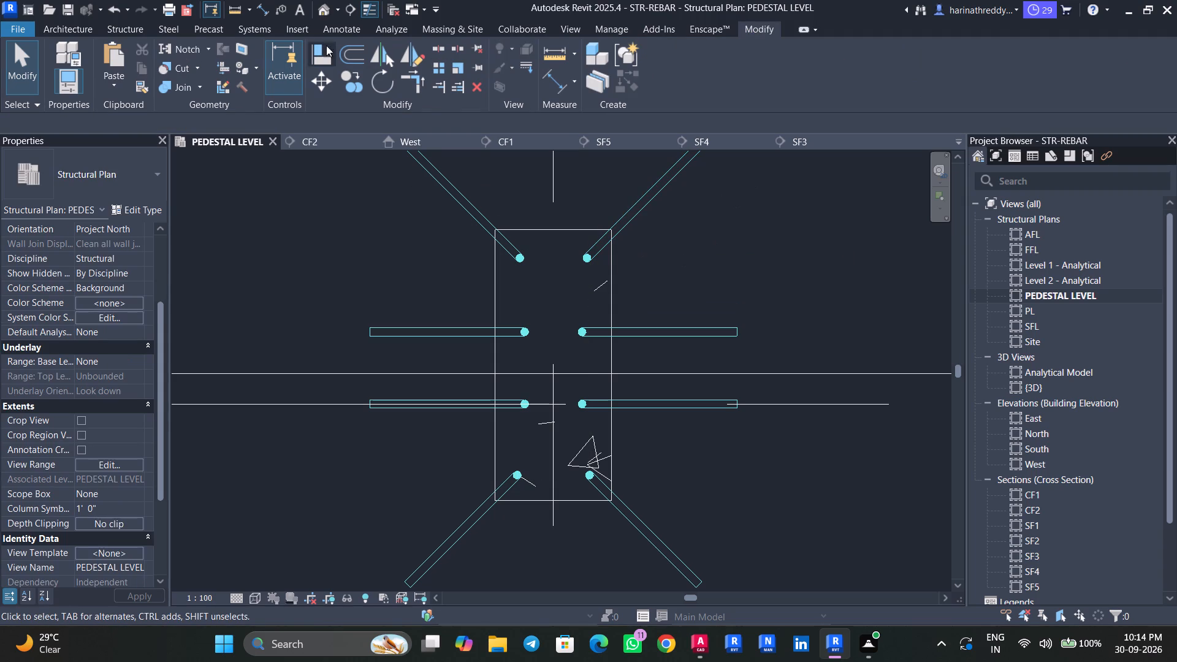
# In the 3D view seen from the top, shorten the bent bottom leg of C4's plan lower-left corner bar to a short stub.
pyautogui.click(324, 16)
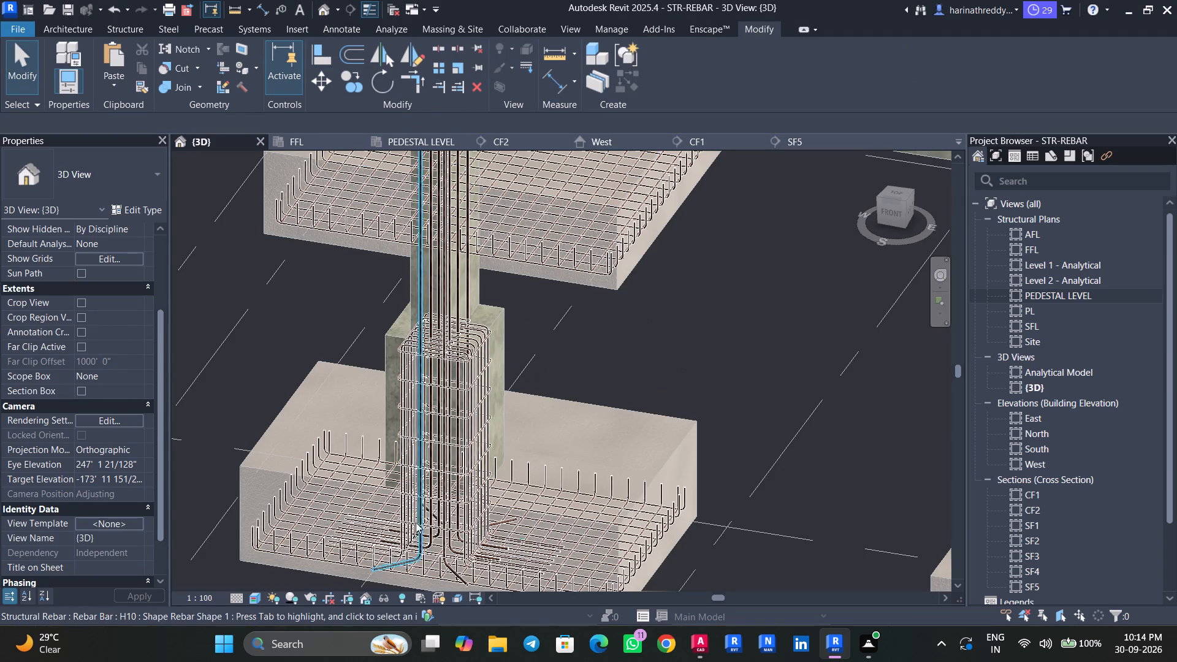
pyautogui.scroll(5, 419, 525)
pyautogui.scroll(-1, 419, 525)
pyautogui.moveTo(325, 481); pyautogui.dragTo(314, 307, button='middle')
pyautogui.scroll(2, 419, 405)
pyautogui.scroll(-1, 419, 405)
pyautogui.scroll(2, 419, 405)
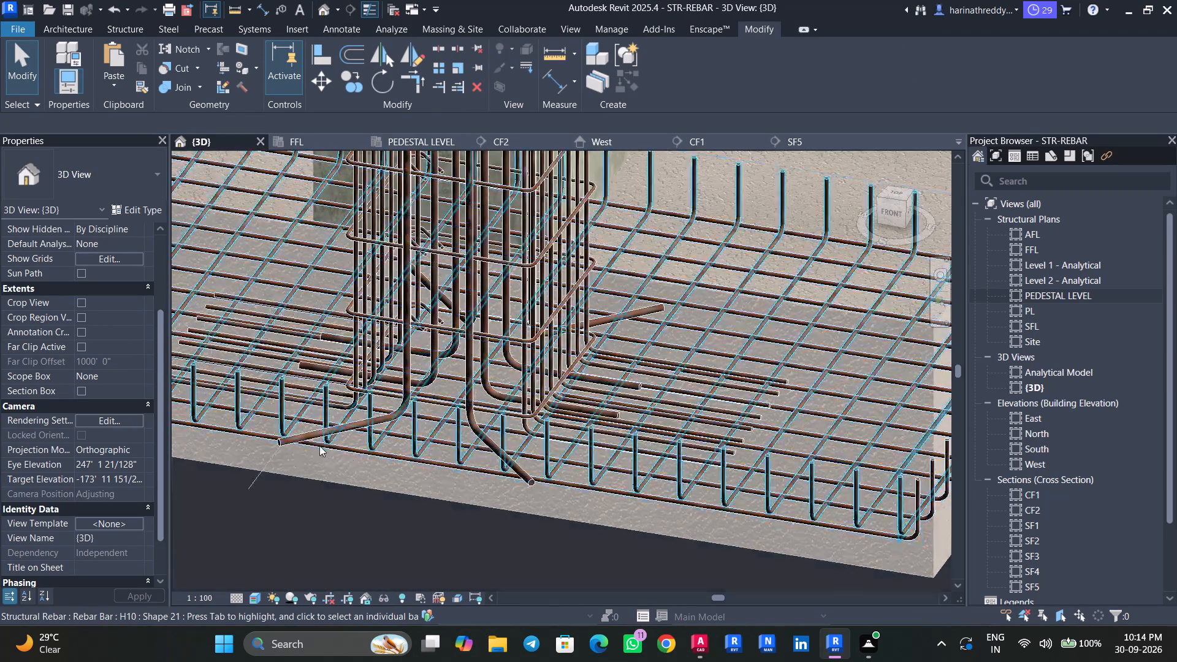
pyautogui.scroll(4, 324, 438)
pyautogui.click(303, 432)
pyautogui.scroll(1, 381, 454)
pyautogui.scroll(-11, 381, 454)
pyautogui.scroll(1, 383, 458)
pyautogui.scroll(-2, 383, 460)
pyautogui.keyDown('shift'); pyautogui.moveTo(381, 477); pyautogui.dragTo(334, 661, button='middle'); pyautogui.keyUp('shift')
pyautogui.keyDown('shift'); pyautogui.moveTo(381, 463); pyautogui.dragTo(350, 542, button='middle'); pyautogui.keyUp('shift')
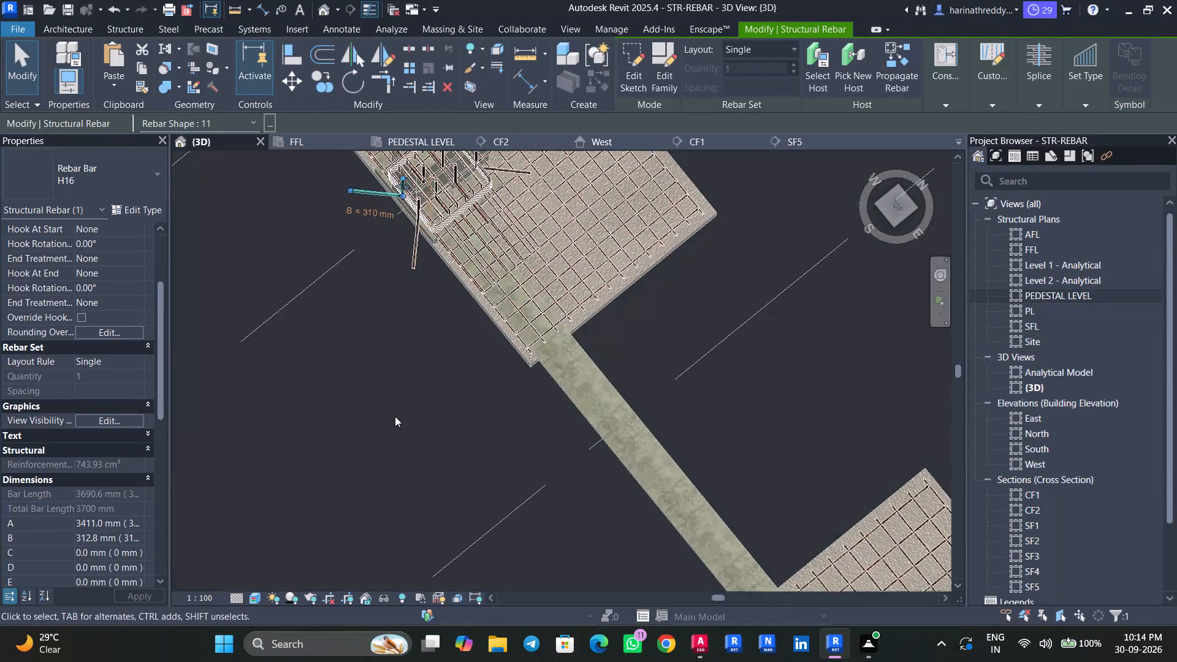
pyautogui.scroll(-1, 397, 398)
pyautogui.click(900, 207)
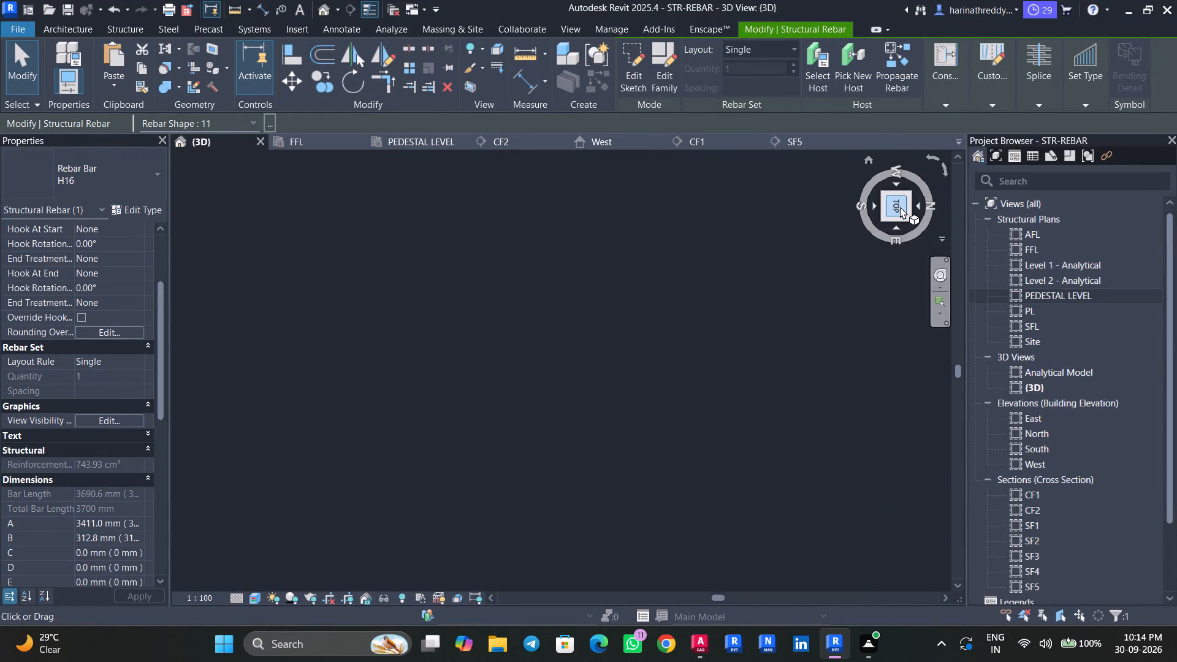
pyautogui.scroll(13, 571, 351)
pyautogui.moveTo(548, 358); pyautogui.dragTo(520, 318, button='middle')
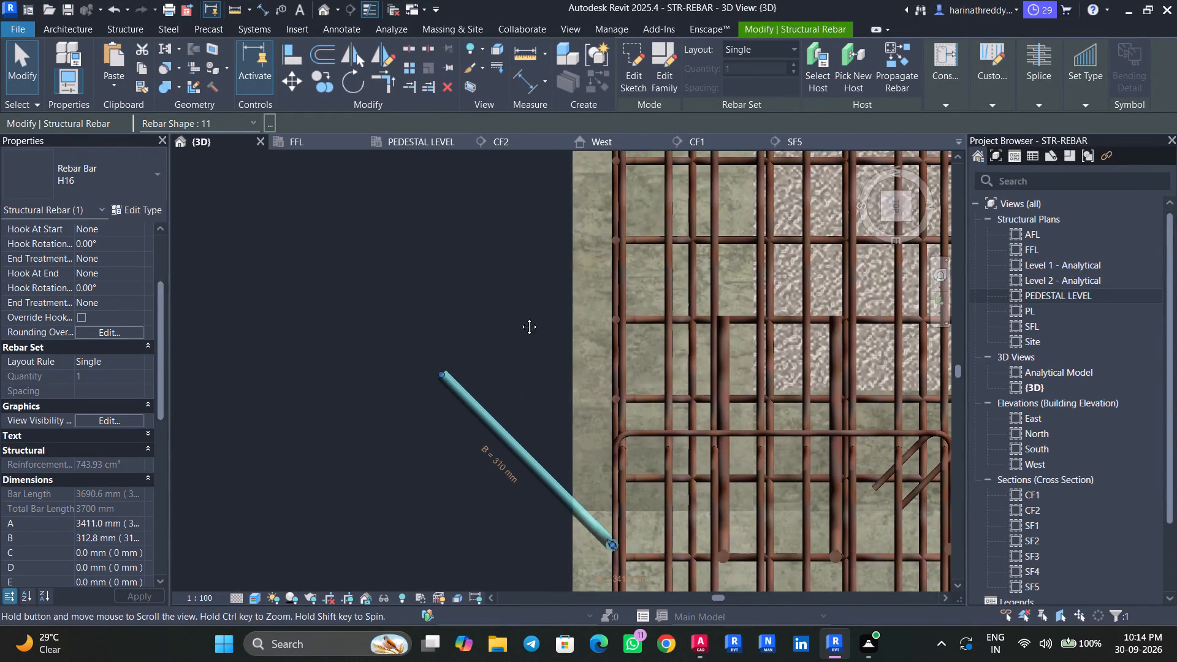
pyautogui.moveTo(520, 318); pyautogui.dragTo(463, 230, button='middle')
pyautogui.moveTo(357, 245); pyautogui.dragTo(443, 344)
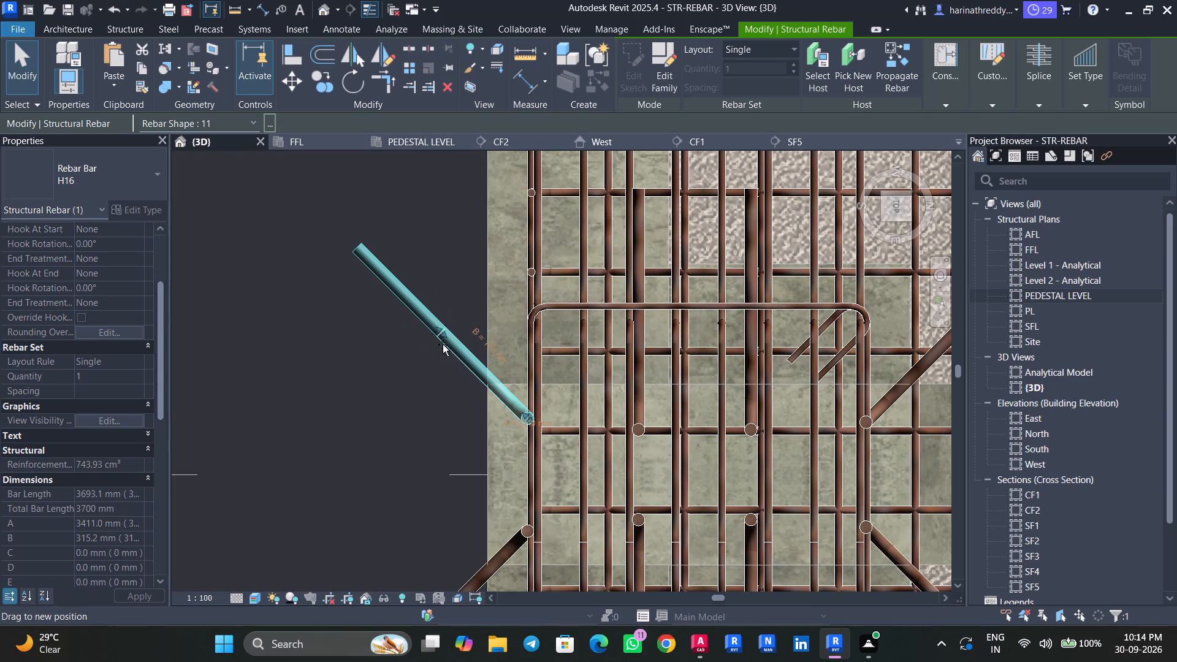
pyautogui.moveTo(443, 344); pyautogui.dragTo(514, 399)
pyautogui.moveTo(452, 409); pyautogui.dragTo(429, 330, button='middle')
pyautogui.moveTo(335, 172); pyautogui.dragTo(483, 311)
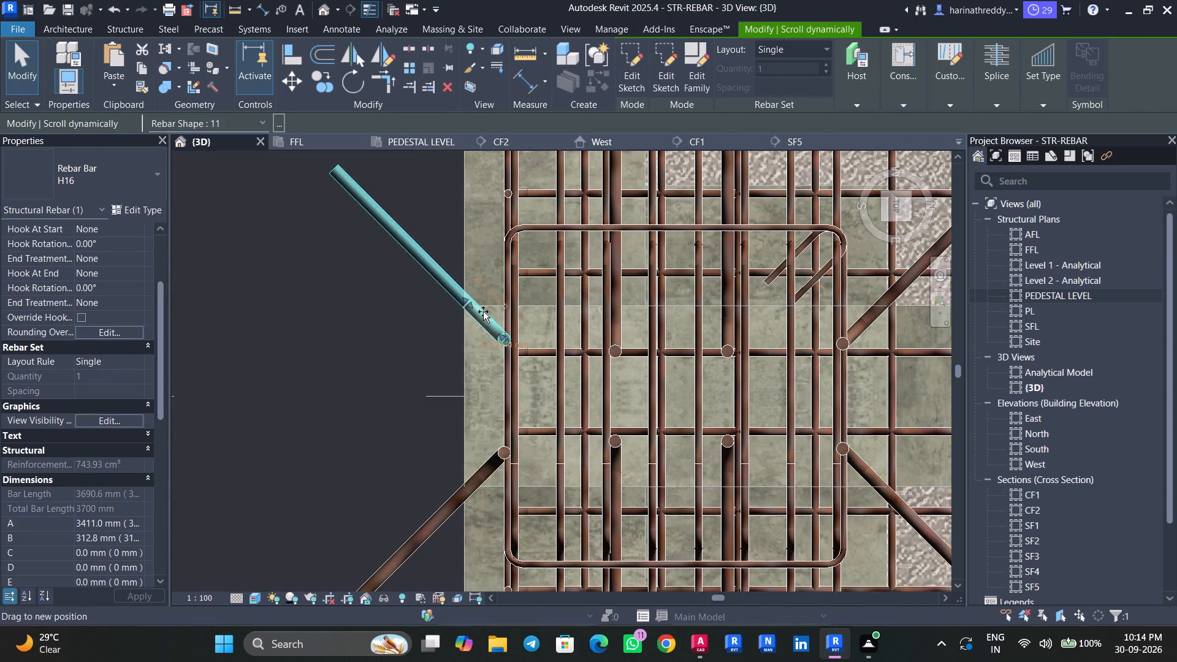
pyautogui.moveTo(483, 311); pyautogui.dragTo(473, 314)
pyautogui.moveTo(418, 338); pyautogui.dragTo(354, 249, button='middle')
pyautogui.press('Escape')
pyautogui.press('Escape')
# Shorten the bottom leg of C4's plan lower-right corner bar to a stub of about 60 mm.
pyautogui.click(335, 466)
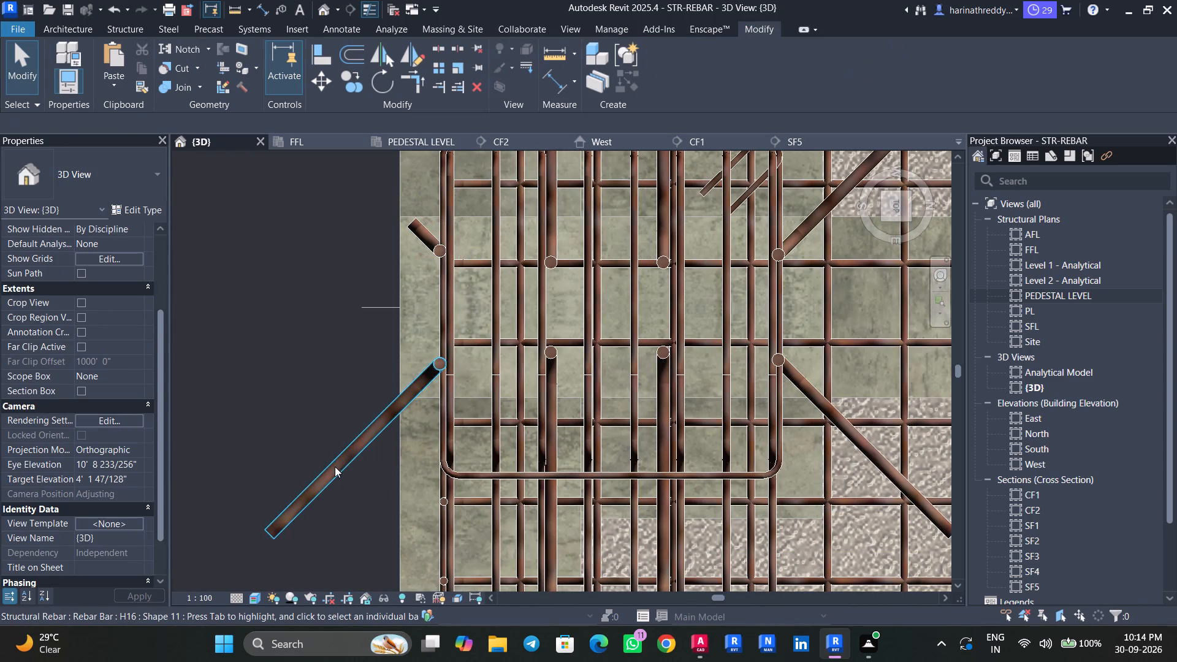
pyautogui.moveTo(272, 530); pyautogui.dragTo(415, 397)
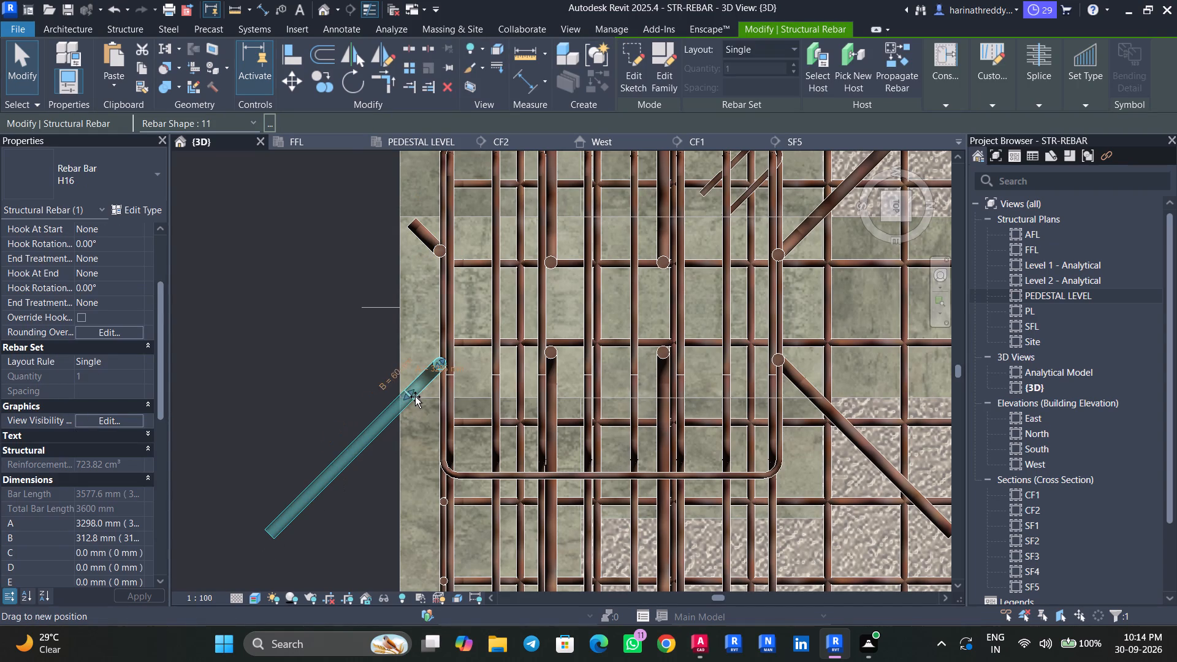
pyautogui.moveTo(415, 397); pyautogui.dragTo(417, 394)
pyautogui.press('Escape')
pyautogui.press('Escape')
pyautogui.press('Escape')
# In section SF2, examine the column reinforcement and select the C2 column at grid A-2.
pyautogui.scroll(-5, 256, 438)
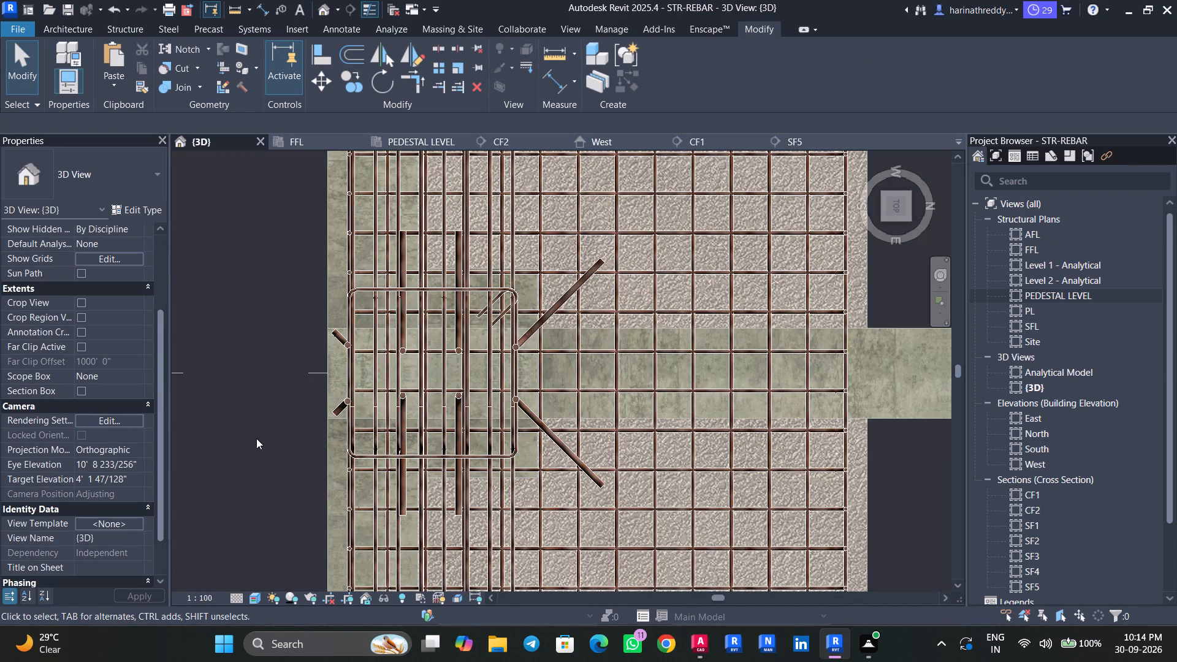
pyautogui.press('Escape')
pyautogui.press('Escape')
pyautogui.press('Escape')
pyautogui.scroll(-3, 262, 436)
pyautogui.scroll(1, 260, 436)
pyautogui.scroll(-11, 260, 436)
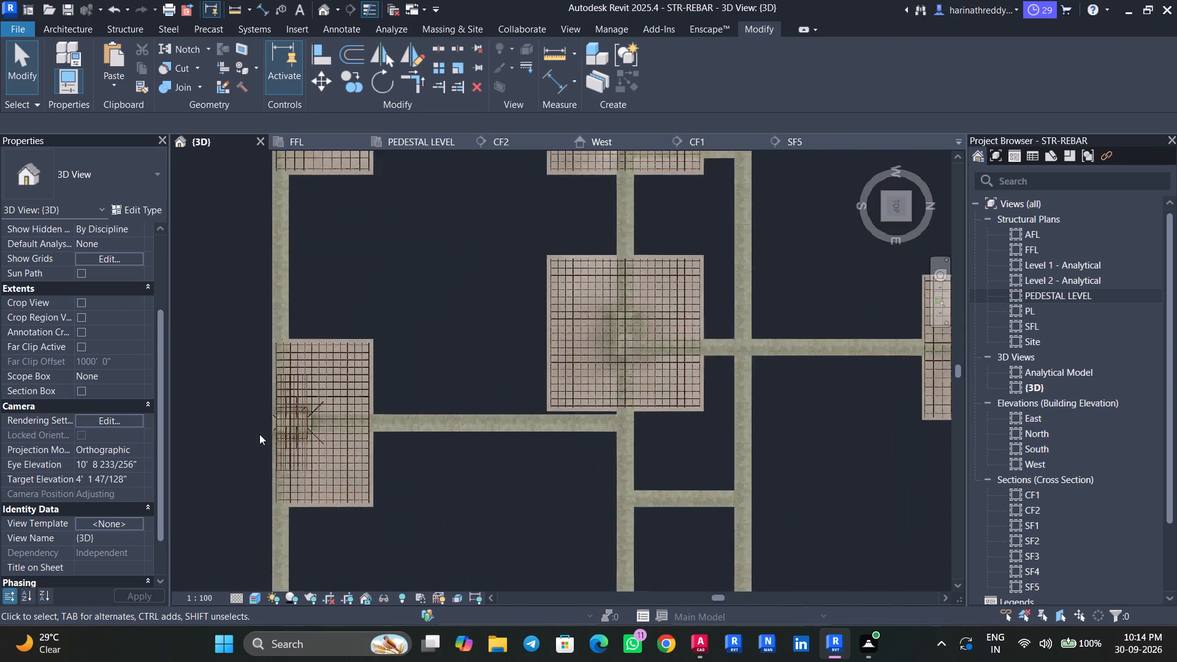
pyautogui.scroll(-3, 259, 434)
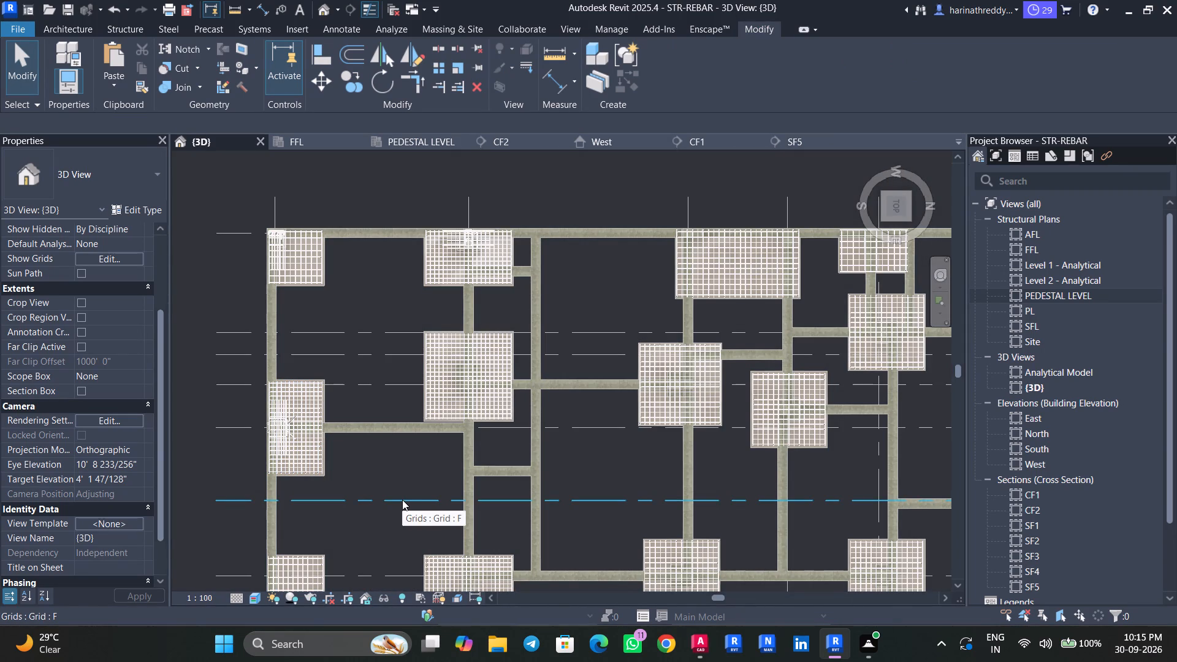
pyautogui.scroll(2, 359, 452)
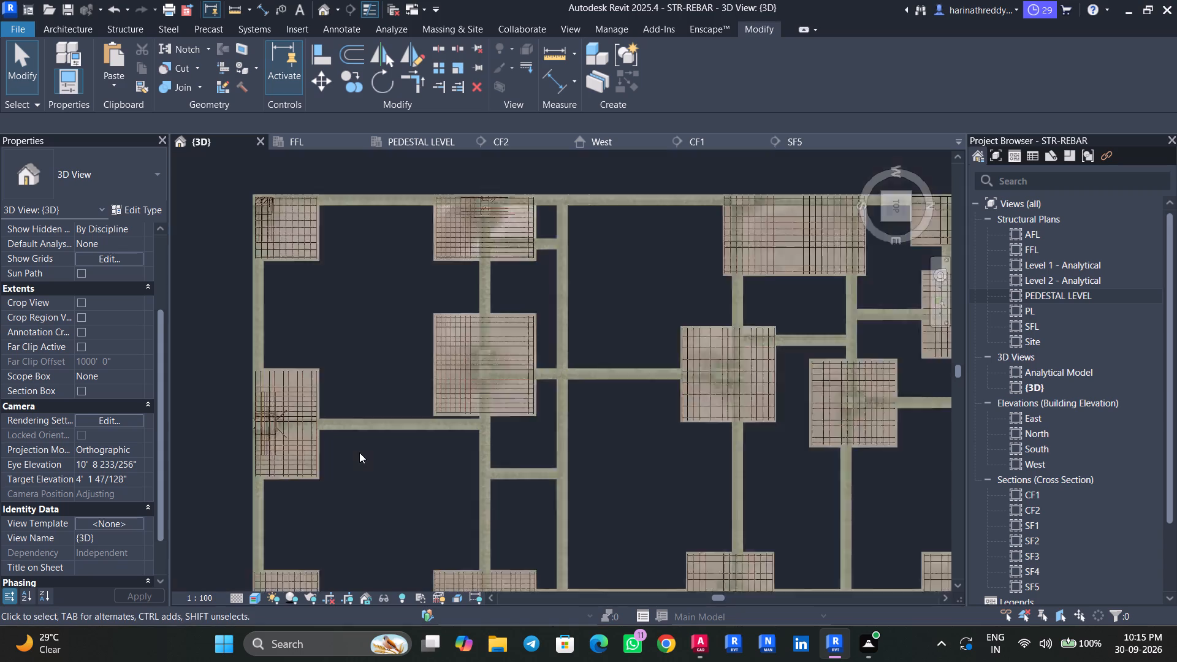
pyautogui.scroll(1, 359, 452)
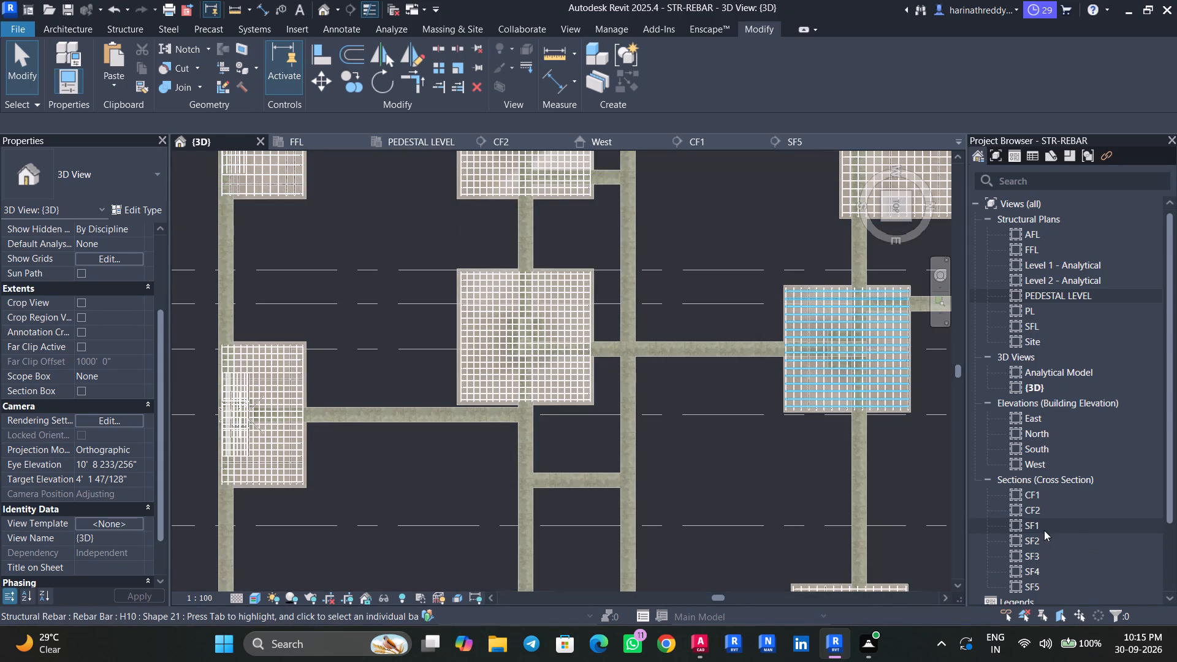
pyautogui.doubleClick(1046, 544)
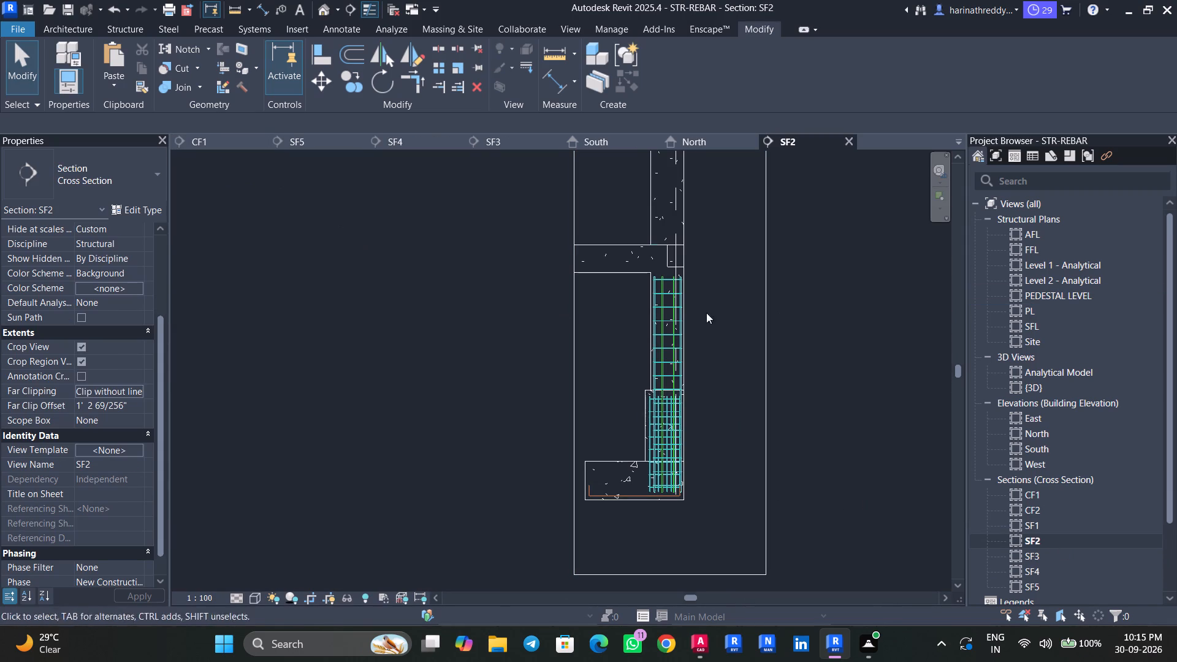
pyautogui.scroll(3, 630, 303)
pyautogui.scroll(-1, 633, 303)
pyautogui.scroll(1, 636, 302)
pyautogui.scroll(4, 733, 238)
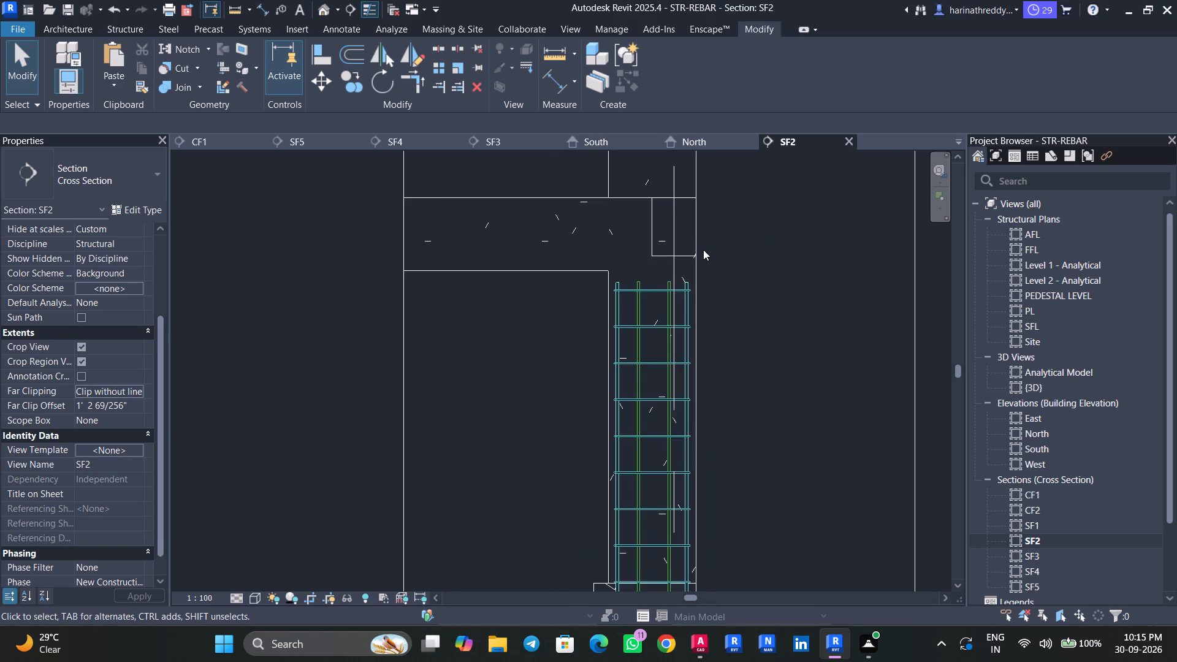
pyautogui.click(698, 257)
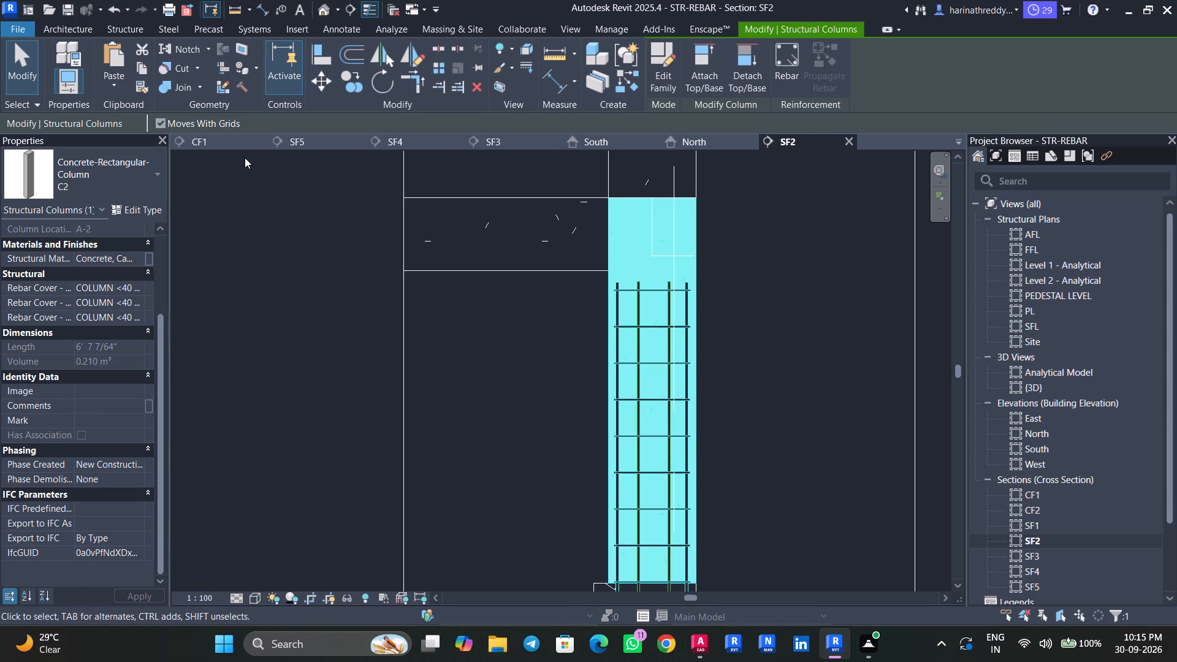
# In the PEDESTAL LEVEL plan, check the A and B dimensions of the upper H16 bar pair in column C2 at A-2.
pyautogui.doubleClick(1030, 299)
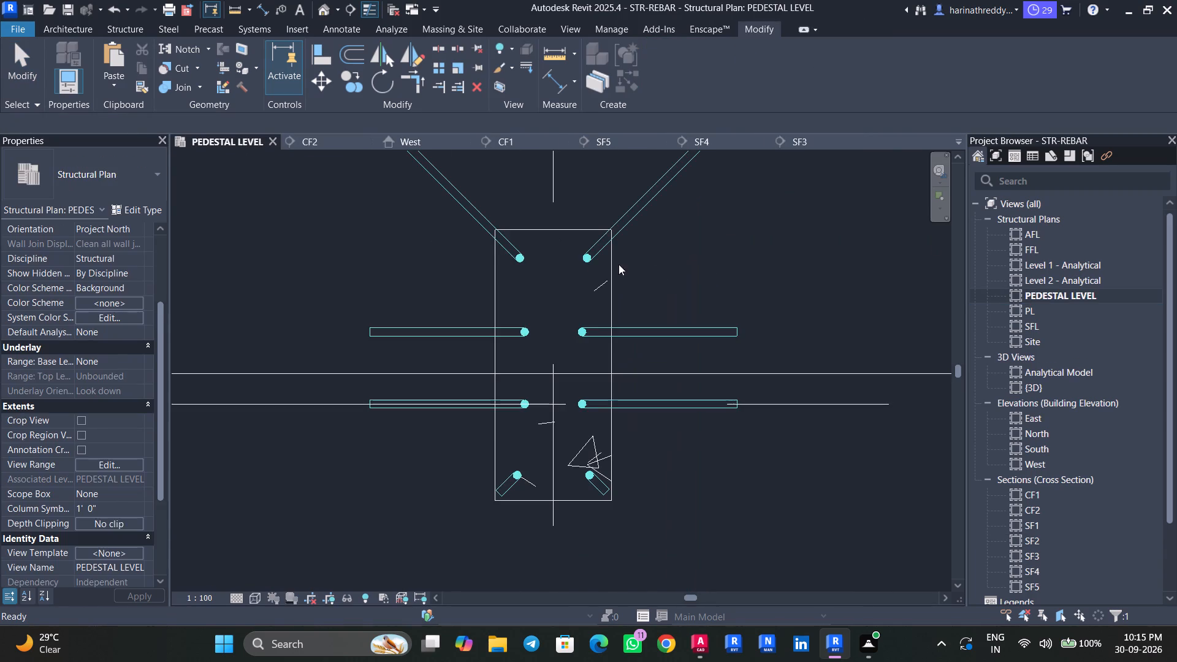
pyautogui.scroll(-8, 584, 265)
pyautogui.scroll(1, 583, 268)
pyautogui.scroll(-9, 583, 268)
pyautogui.scroll(-4, 441, 395)
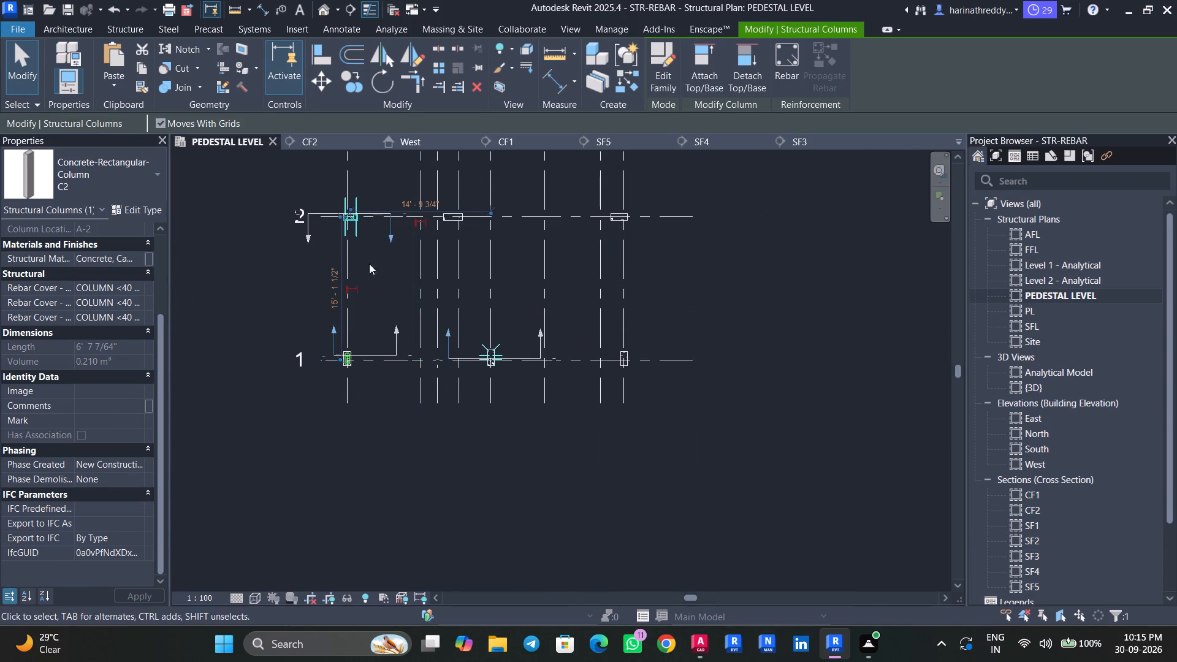
pyautogui.moveTo(367, 258); pyautogui.dragTo(398, 375, button='middle')
pyautogui.scroll(9, 370, 310)
pyautogui.scroll(-1, 375, 329)
pyautogui.scroll(2, 375, 329)
pyautogui.scroll(-1, 375, 329)
pyautogui.scroll(9, 375, 329)
pyautogui.moveTo(381, 351); pyautogui.dragTo(363, 274, button='middle')
pyautogui.press('Escape')
pyautogui.press('Escape')
pyautogui.click(406, 310)
pyautogui.scroll(2, 464, 335)
pyautogui.moveTo(464, 335); pyautogui.dragTo(462, 286, button='middle')
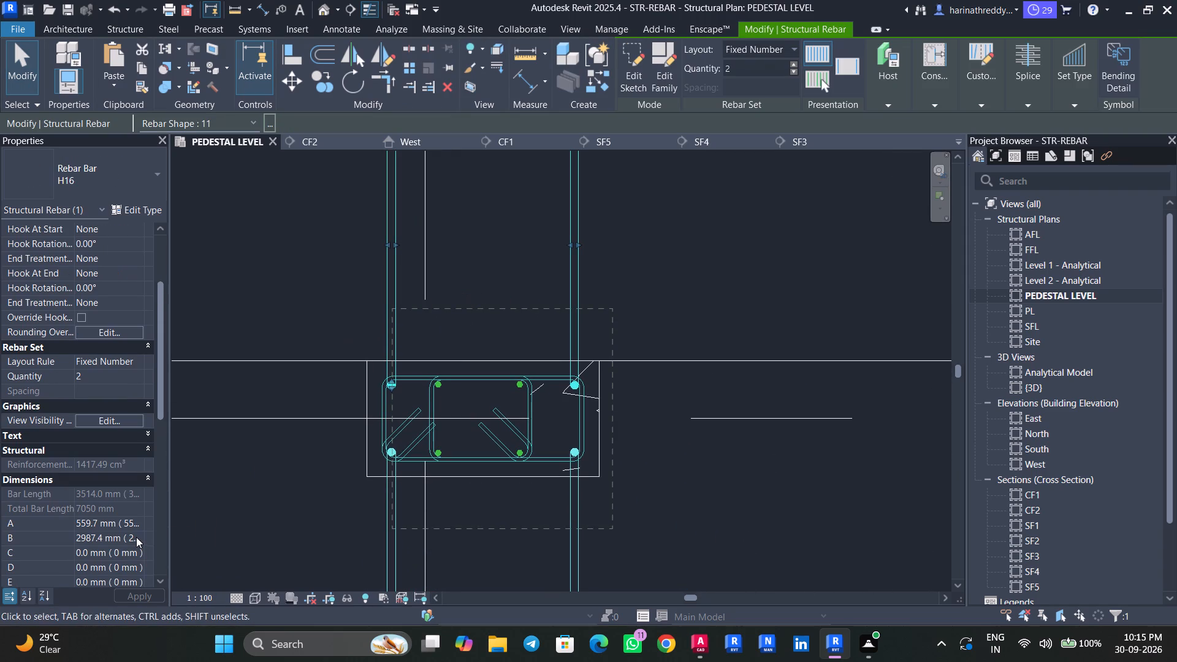
pyautogui.scroll(-2, 136, 537)
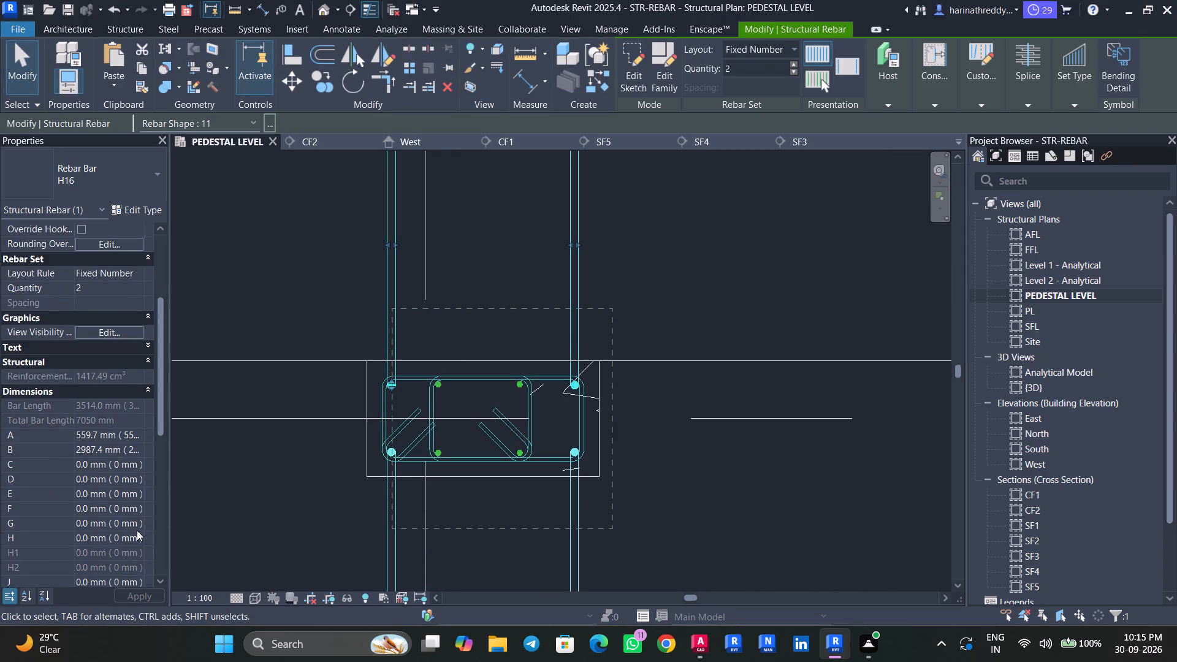
pyautogui.press('Escape')
pyautogui.press('Escape')
pyautogui.press('Escape')
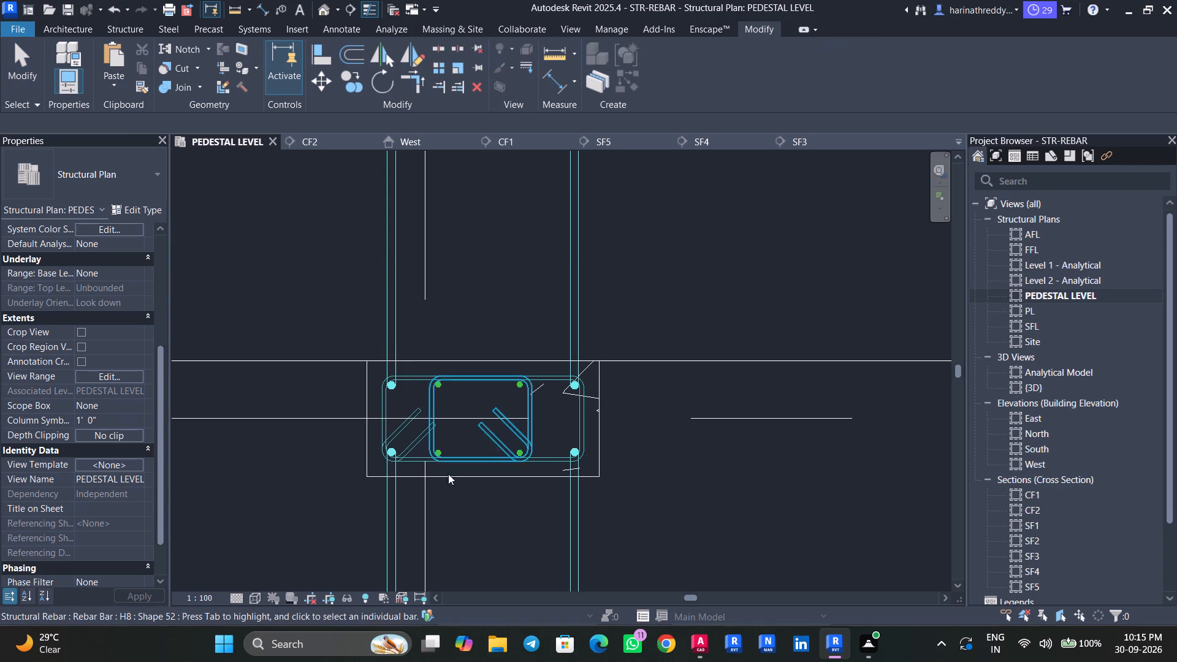
# Rotate the lower H16 bar pair of column C2 at A-2 45° clockwise about the left bar's centre, pointing its leg diagonally outward.
pyautogui.click(399, 500)
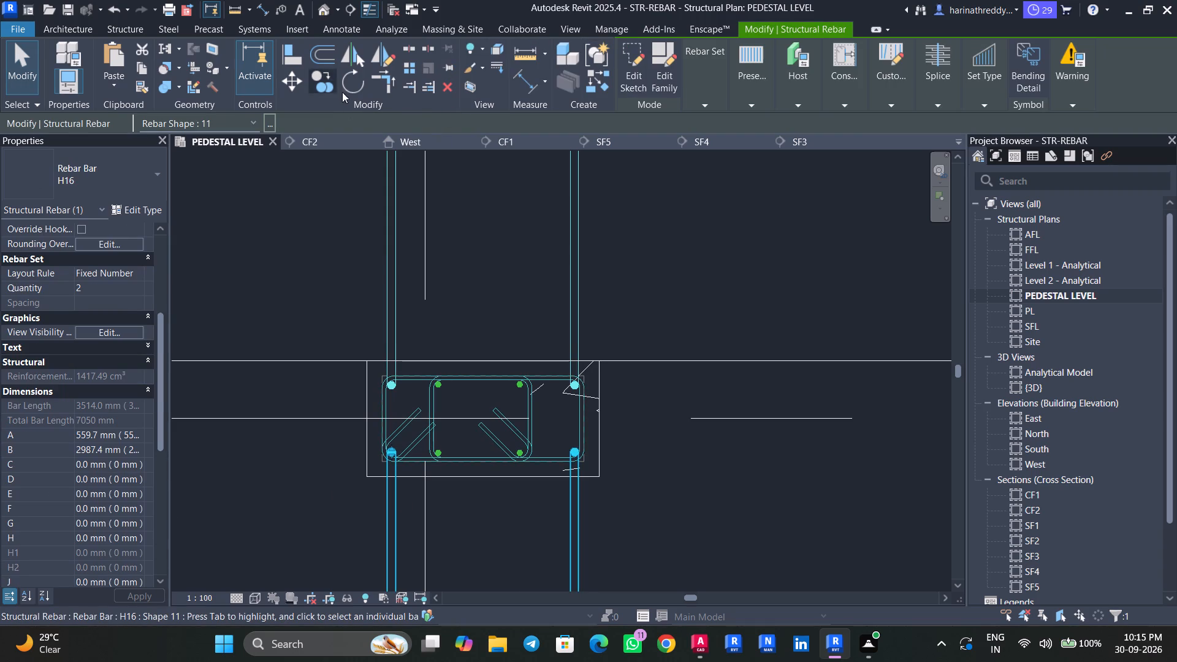
pyautogui.click(351, 88)
pyautogui.click(306, 124)
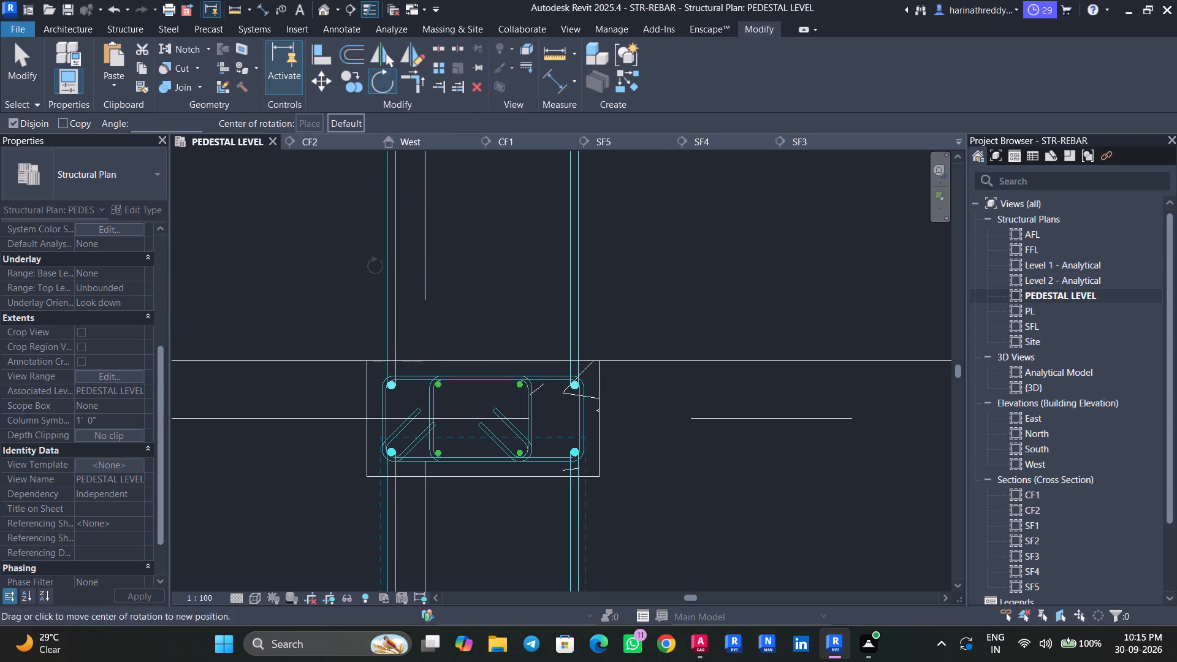
pyautogui.scroll(10, 389, 482)
pyautogui.scroll(2, 386, 427)
pyautogui.scroll(-1, 389, 415)
pyautogui.scroll(1, 390, 405)
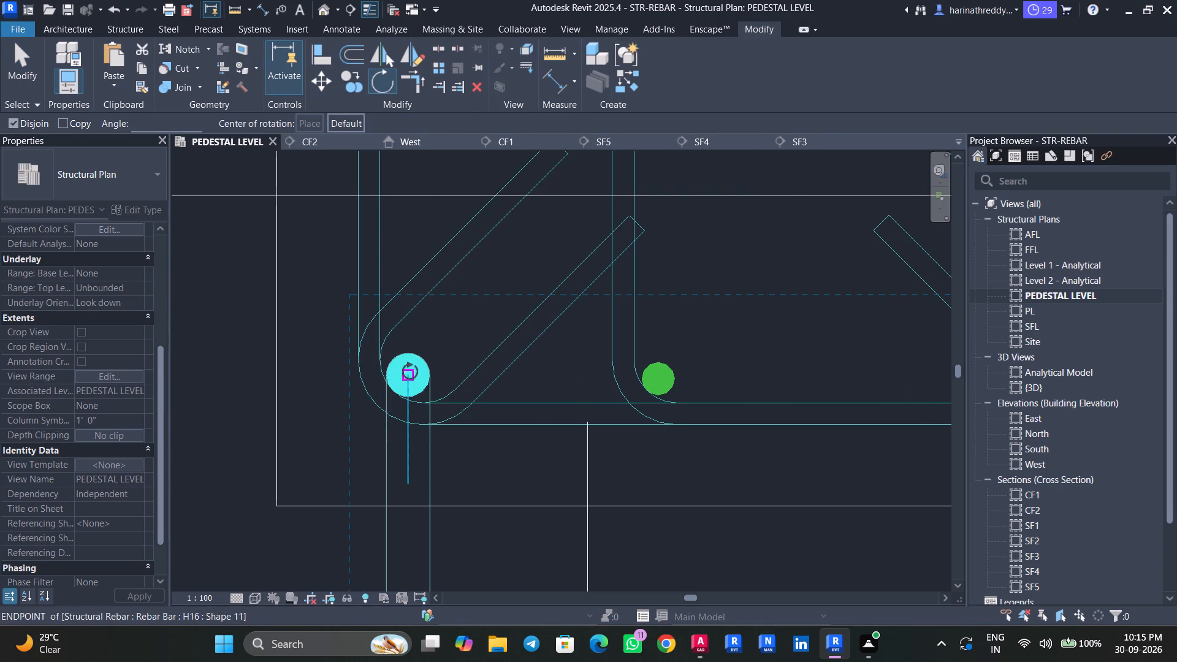
pyautogui.click(410, 371)
pyautogui.click(407, 489)
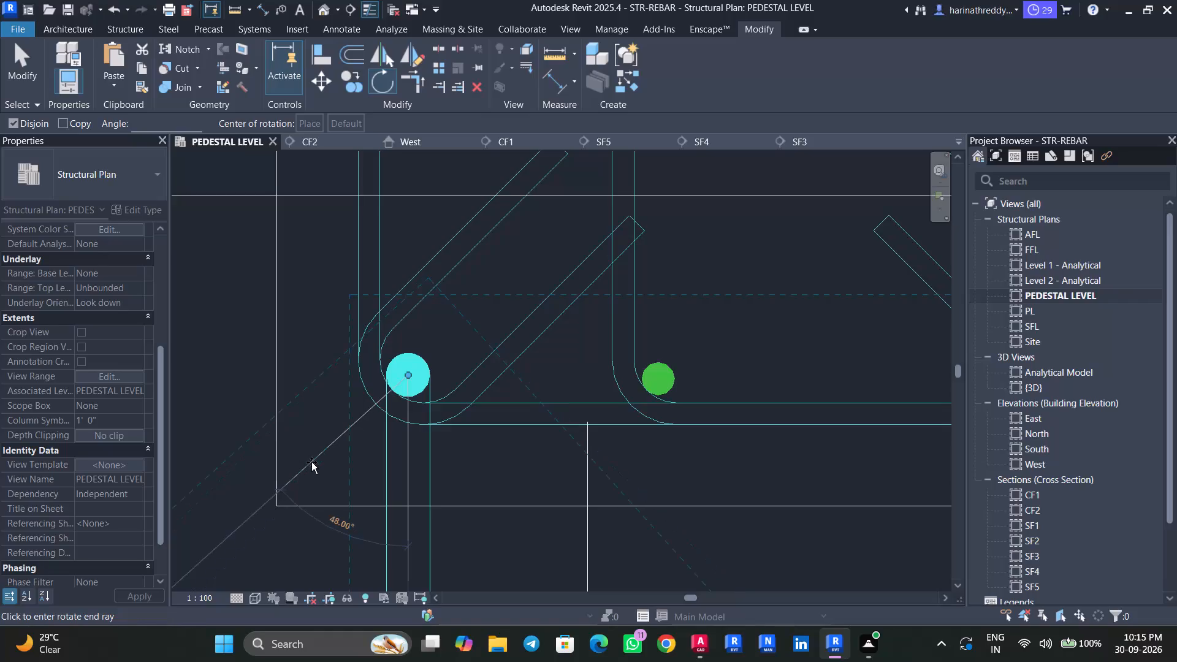
pyautogui.write('45')
pyautogui.press('Return')
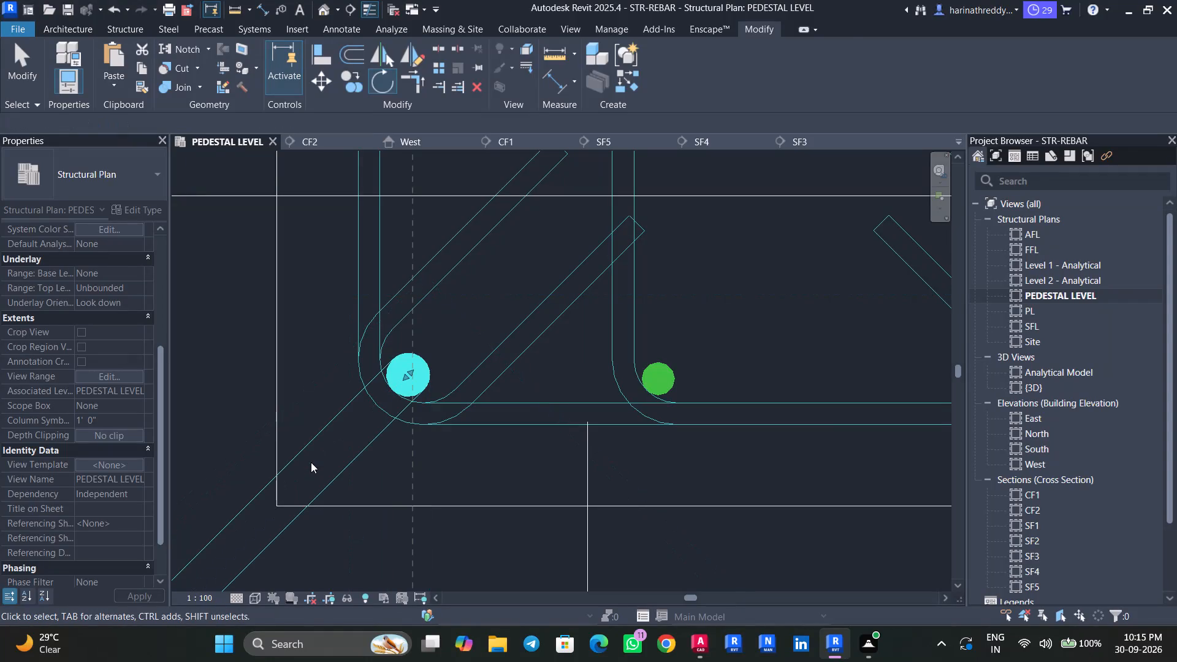
pyautogui.press('Escape')
pyautogui.press('Escape')
# Delete the upper H16 bar pair from column C2 at A-2.
pyautogui.scroll(-8, 424, 469)
pyautogui.moveTo(670, 492); pyautogui.dragTo(630, 492, button='middle')
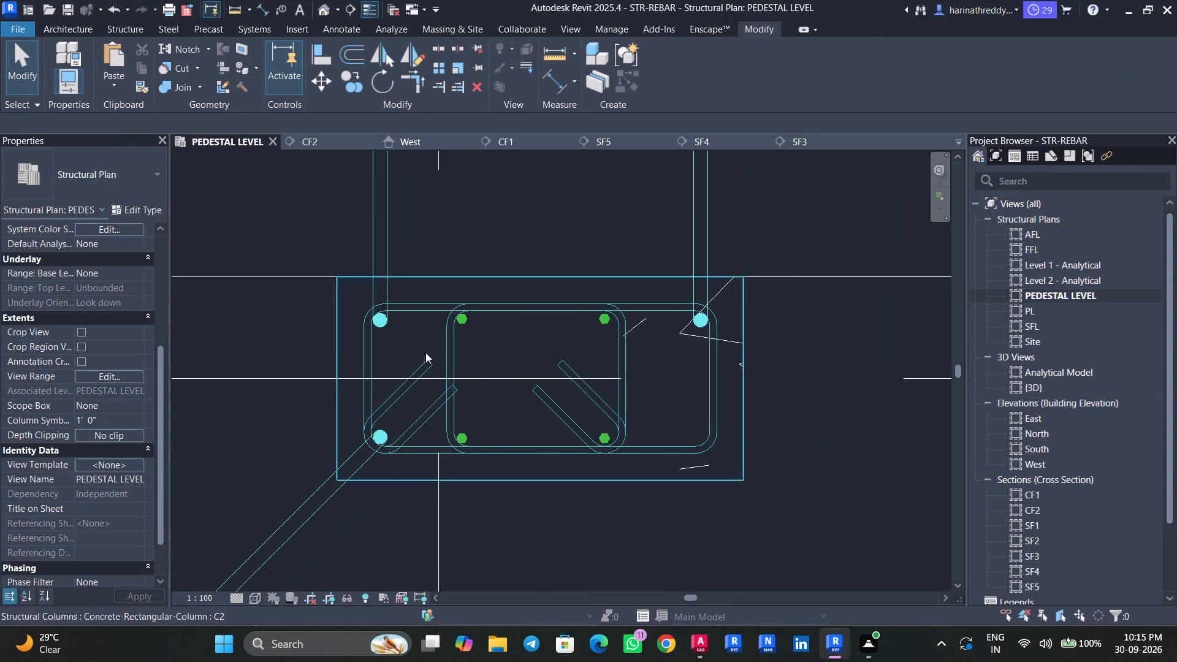
pyautogui.click(386, 241)
pyautogui.press('Escape')
pyautogui.press('Escape')
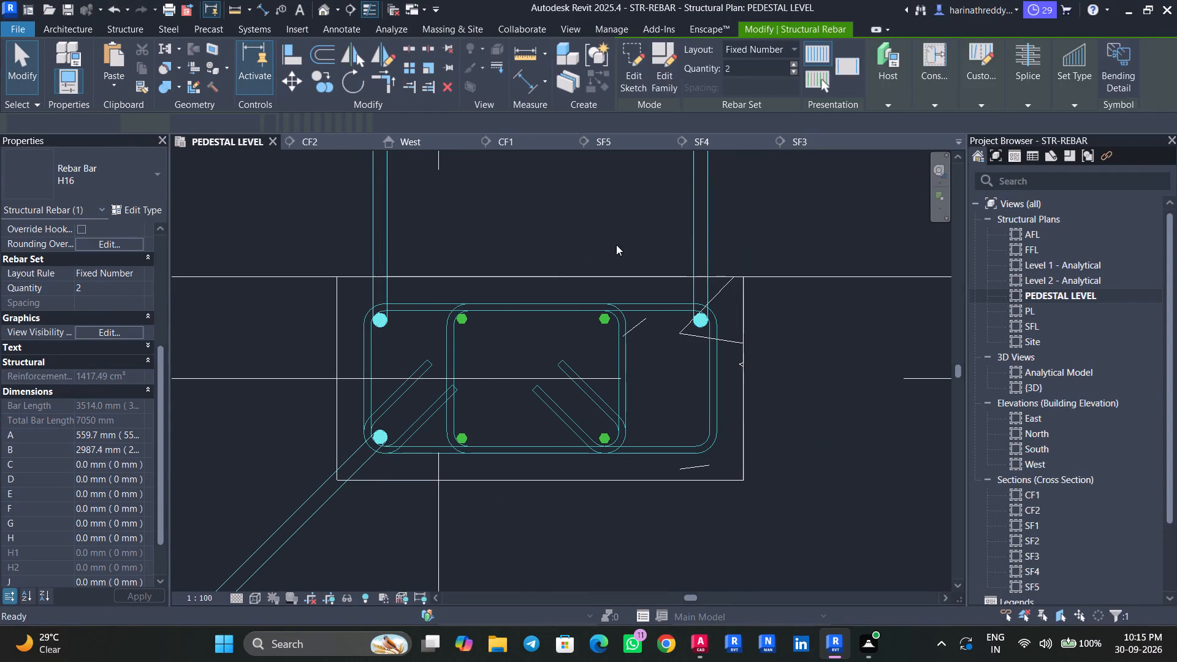
pyautogui.click(701, 245)
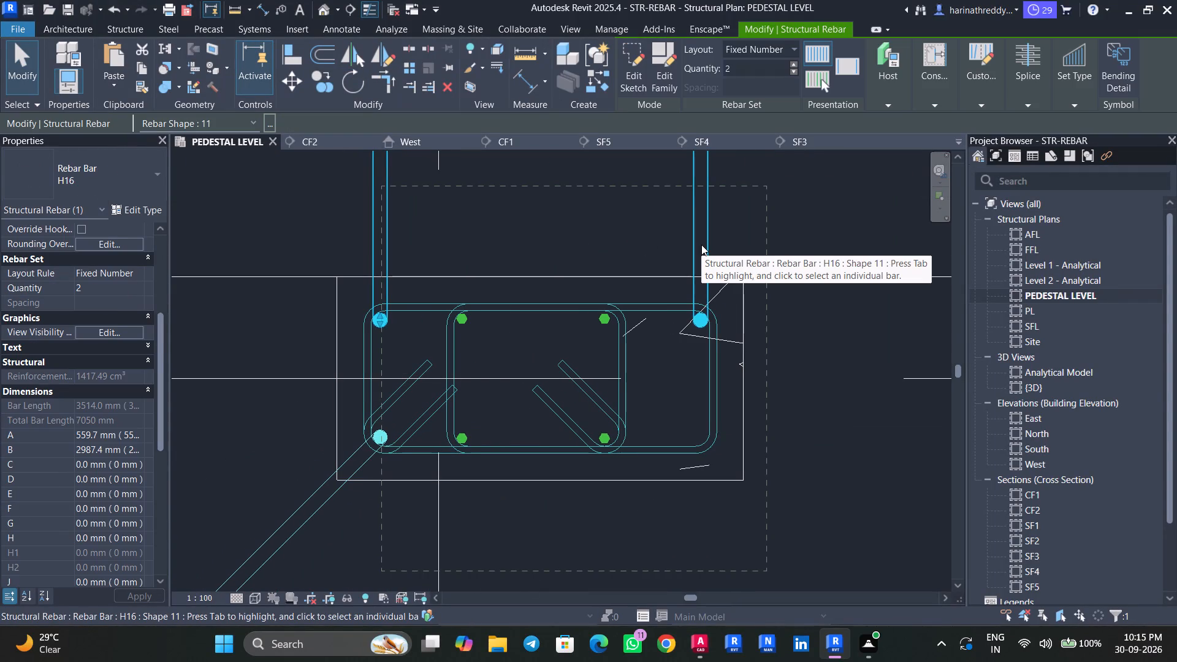
pyautogui.press('Delete')
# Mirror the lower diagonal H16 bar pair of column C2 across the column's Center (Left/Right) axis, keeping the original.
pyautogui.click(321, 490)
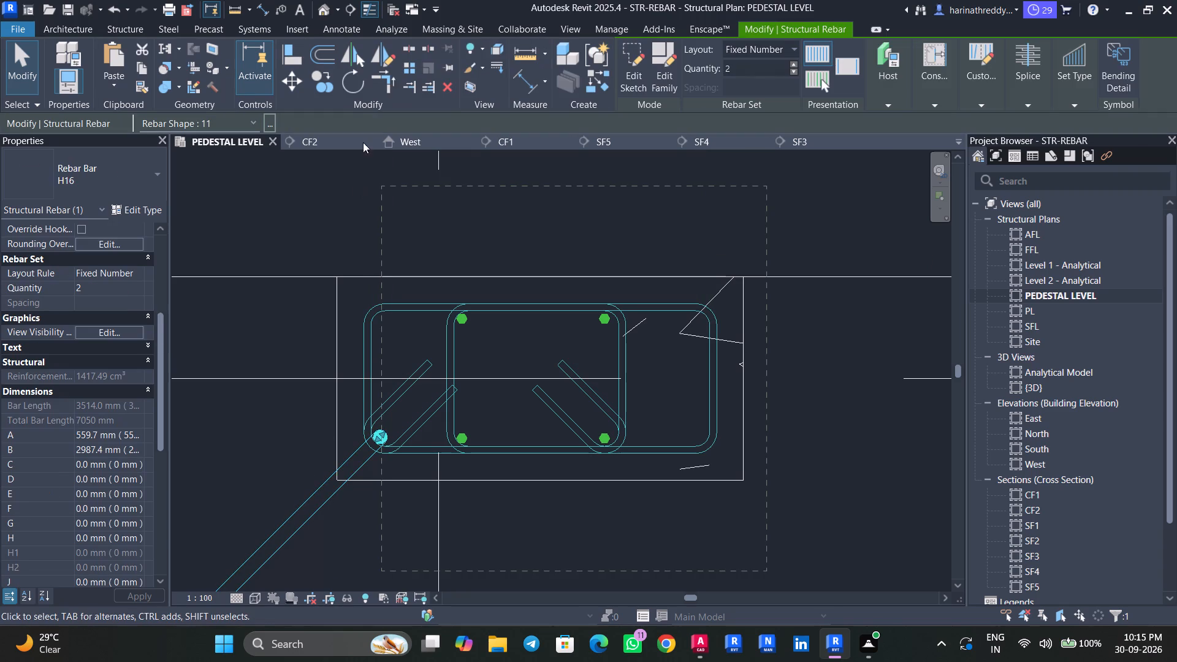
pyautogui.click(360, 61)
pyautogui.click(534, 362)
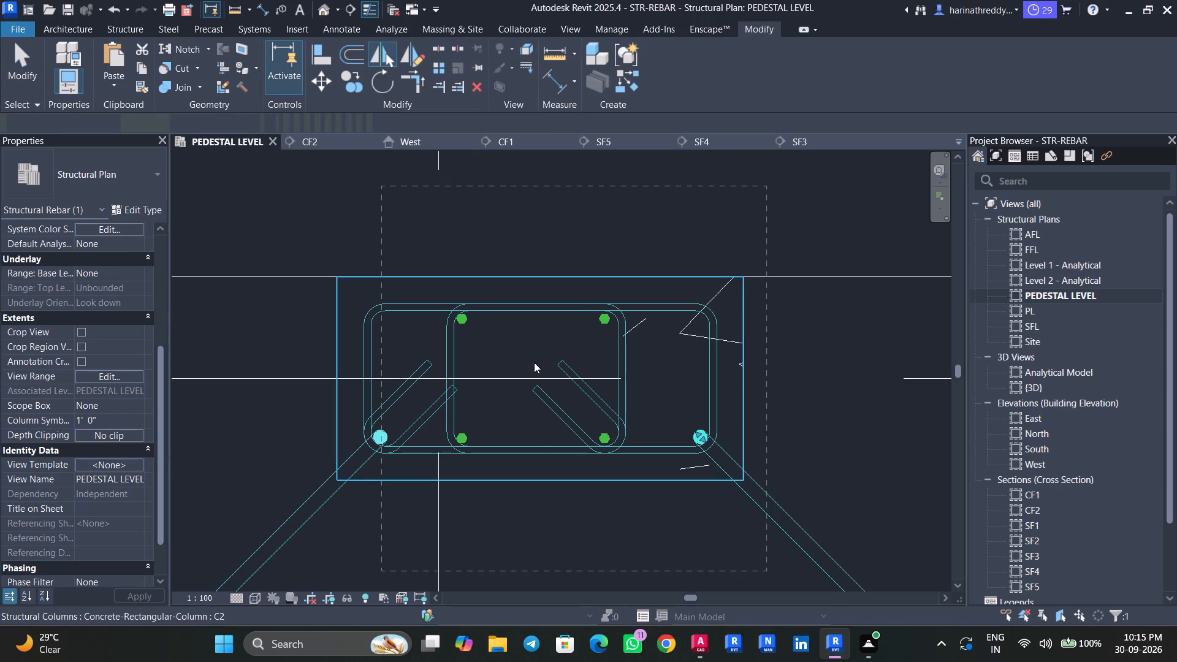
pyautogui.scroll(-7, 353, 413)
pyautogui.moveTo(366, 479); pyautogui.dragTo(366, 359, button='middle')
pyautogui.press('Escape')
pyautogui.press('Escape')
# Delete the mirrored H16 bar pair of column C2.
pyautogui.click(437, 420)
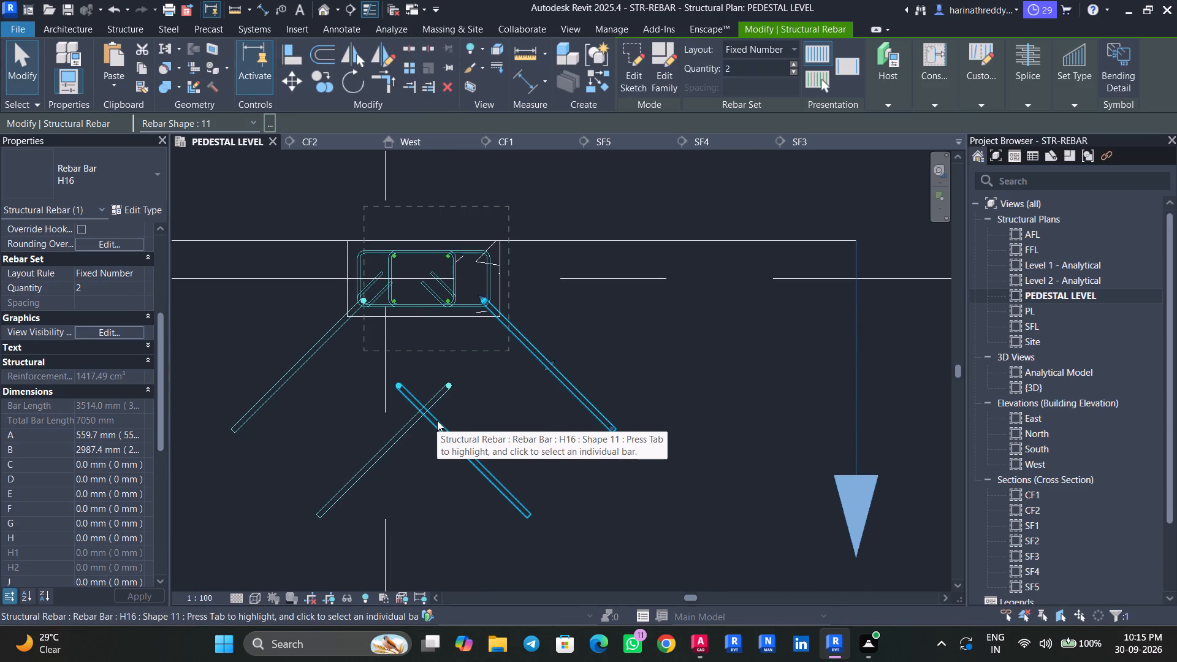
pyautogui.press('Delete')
# Set the layout rule of the remaining diagonal H16 bar set in column C2 to Single.
pyautogui.click(421, 419)
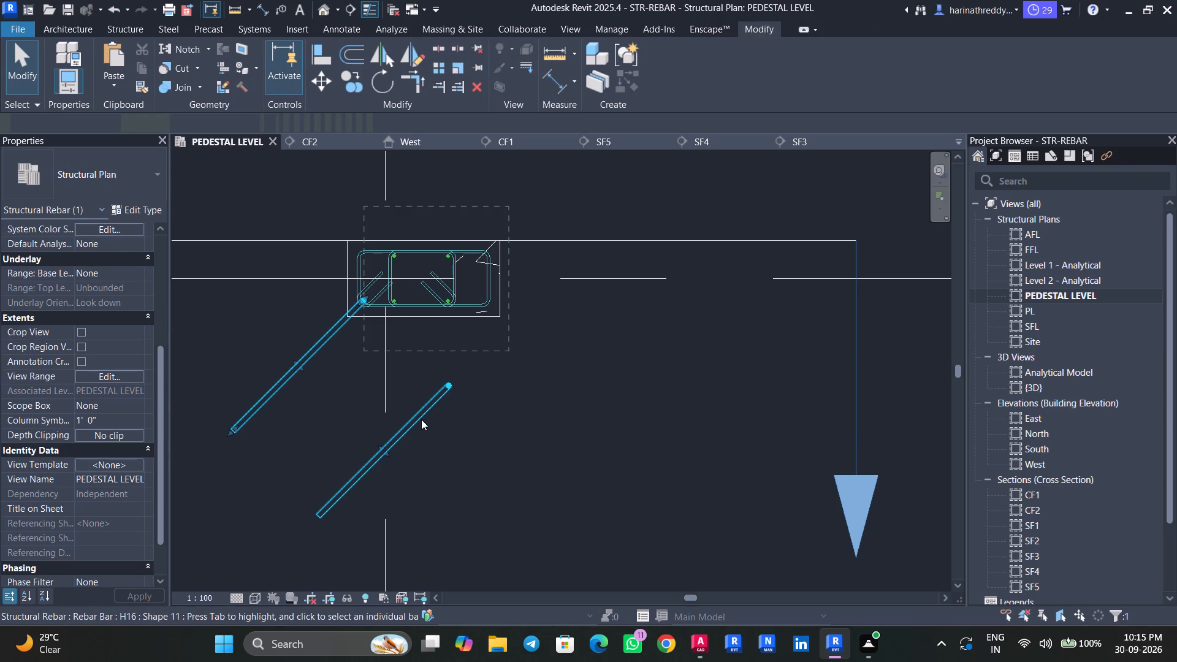
pyautogui.click(139, 276)
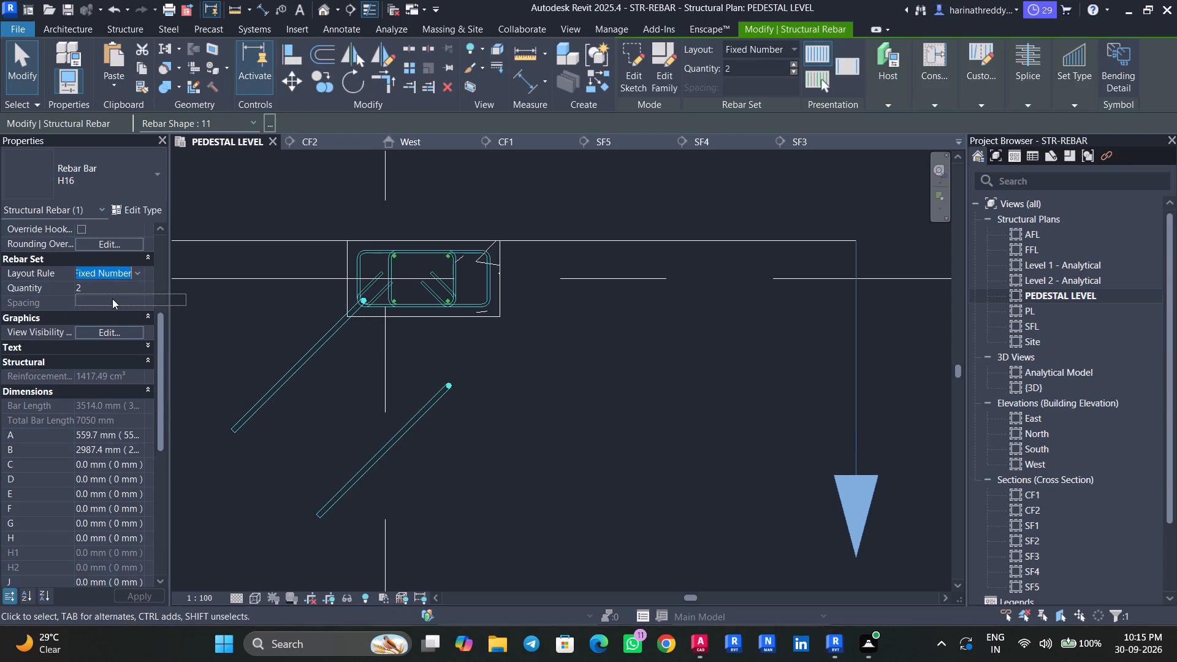
pyautogui.click(115, 289)
pyautogui.scroll(2, 374, 352)
pyautogui.moveTo(367, 376); pyautogui.dragTo(357, 495, button='middle')
pyautogui.press('Escape')
pyautogui.press('Escape')
pyautogui.click(310, 459)
pyautogui.press('Escape')
pyautogui.click(306, 451)
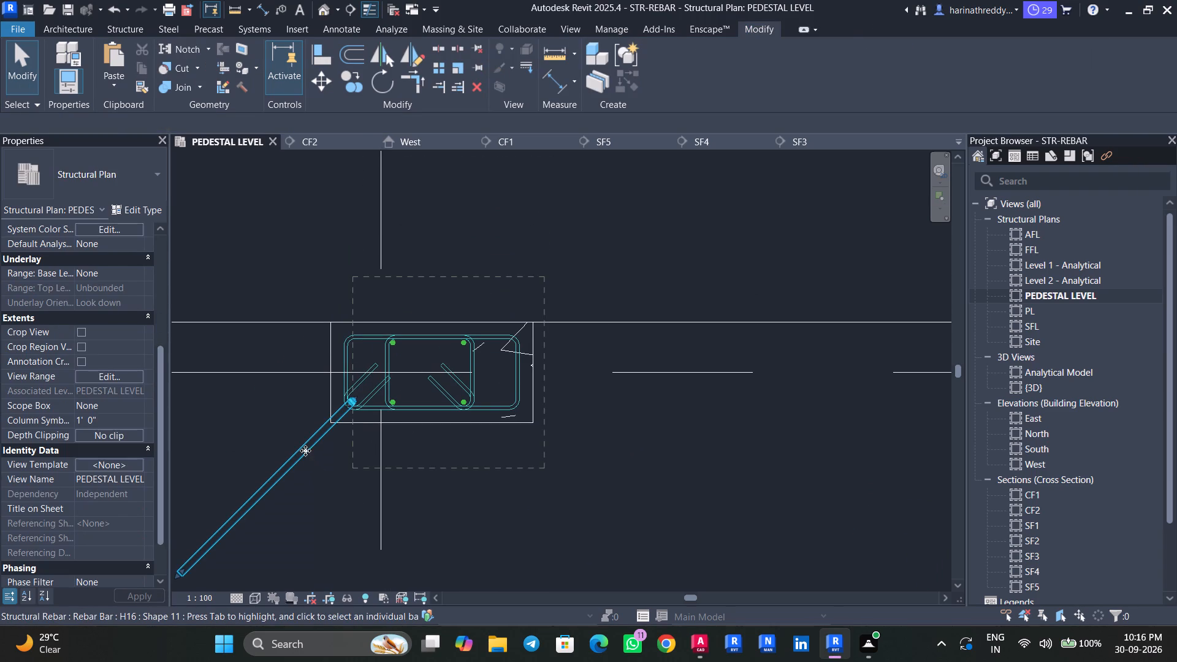
pyautogui.scroll(8, 430, 324)
pyautogui.press('Escape')
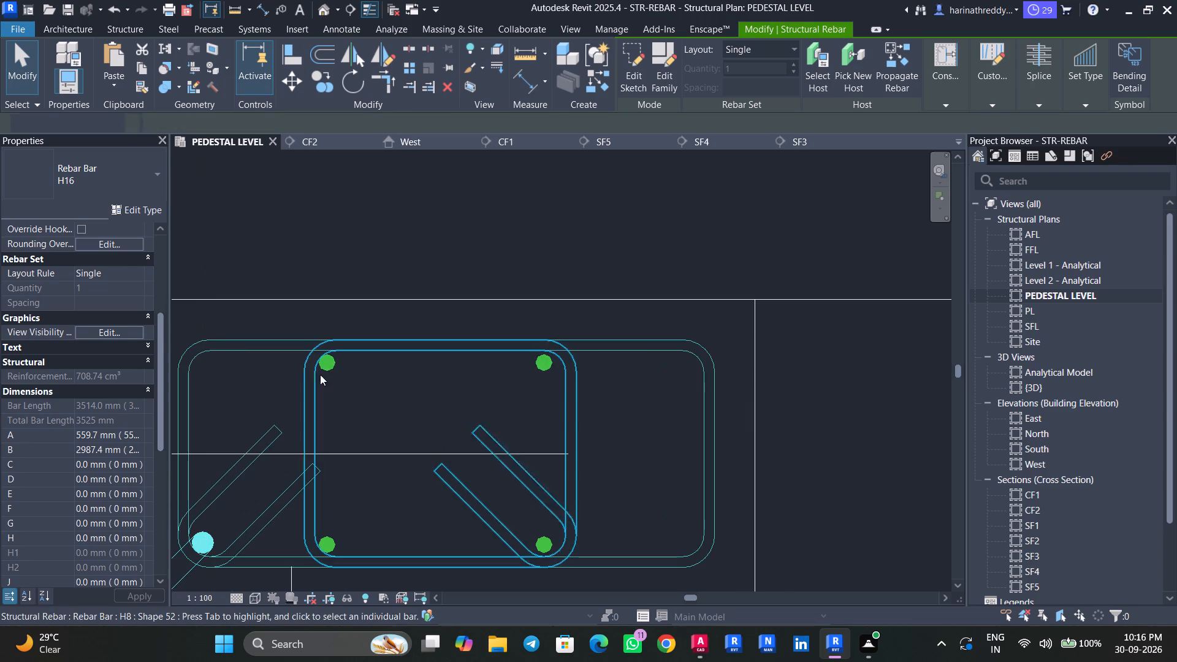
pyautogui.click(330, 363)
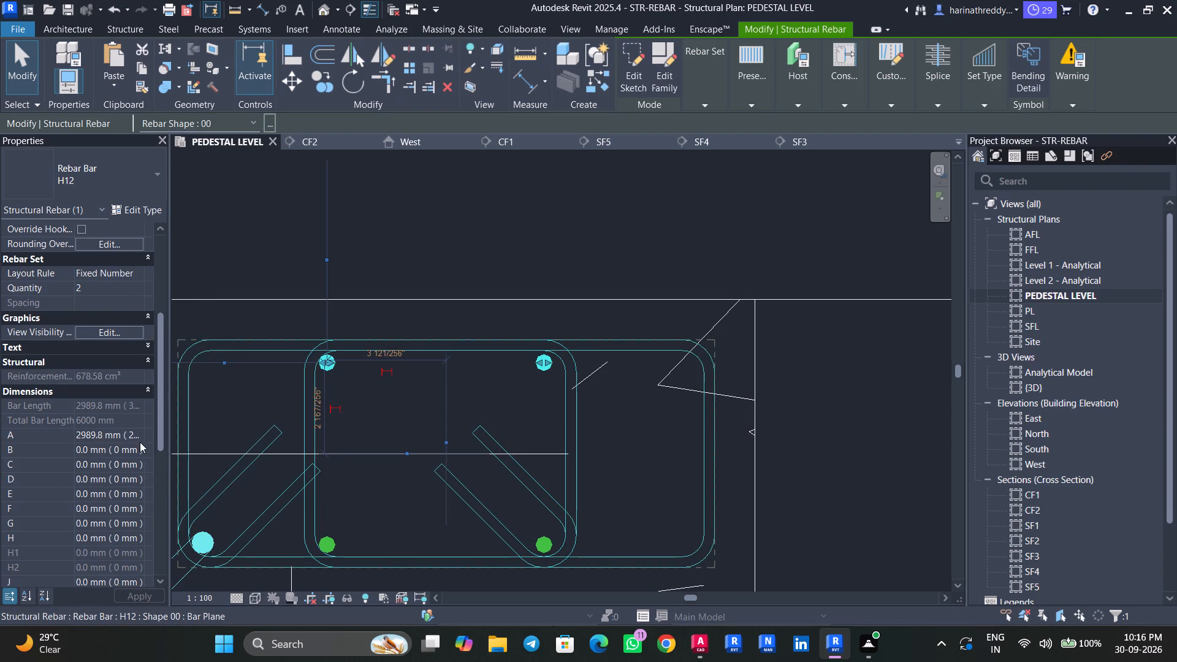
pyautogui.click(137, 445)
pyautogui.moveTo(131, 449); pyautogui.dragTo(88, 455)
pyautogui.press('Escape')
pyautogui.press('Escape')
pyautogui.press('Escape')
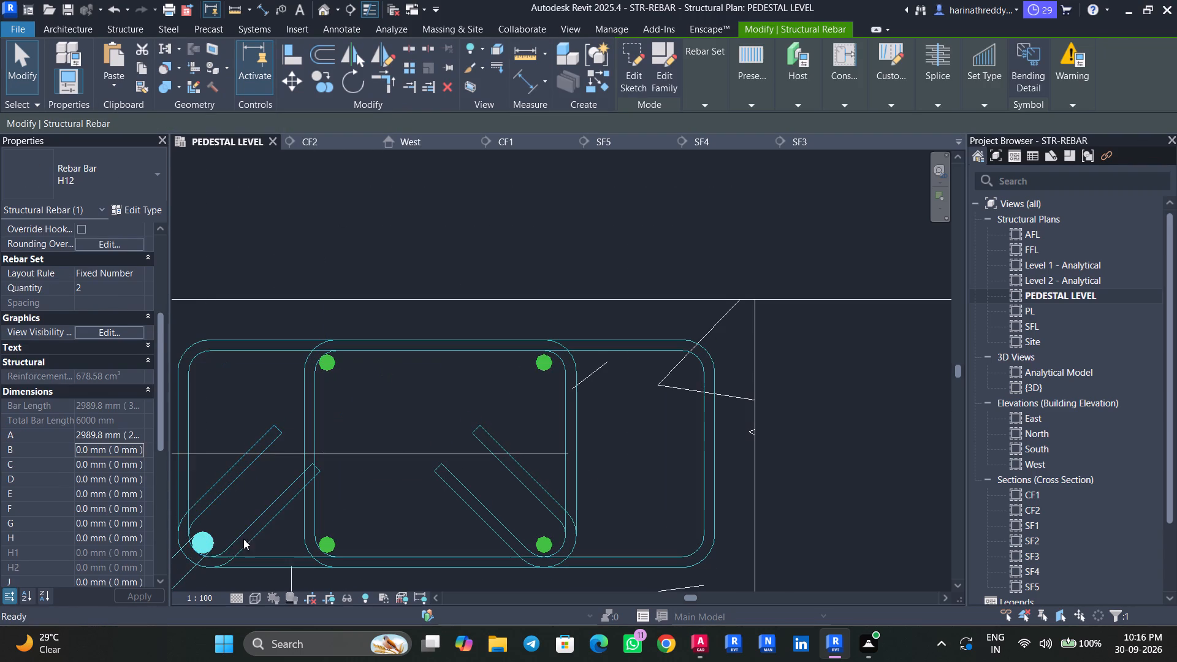
# Using the diagonal H16 corner bar's dimensions as reference, set column C2's lower H12 bar pair to B 2986 mm and A 559 mm.
pyautogui.click(197, 544)
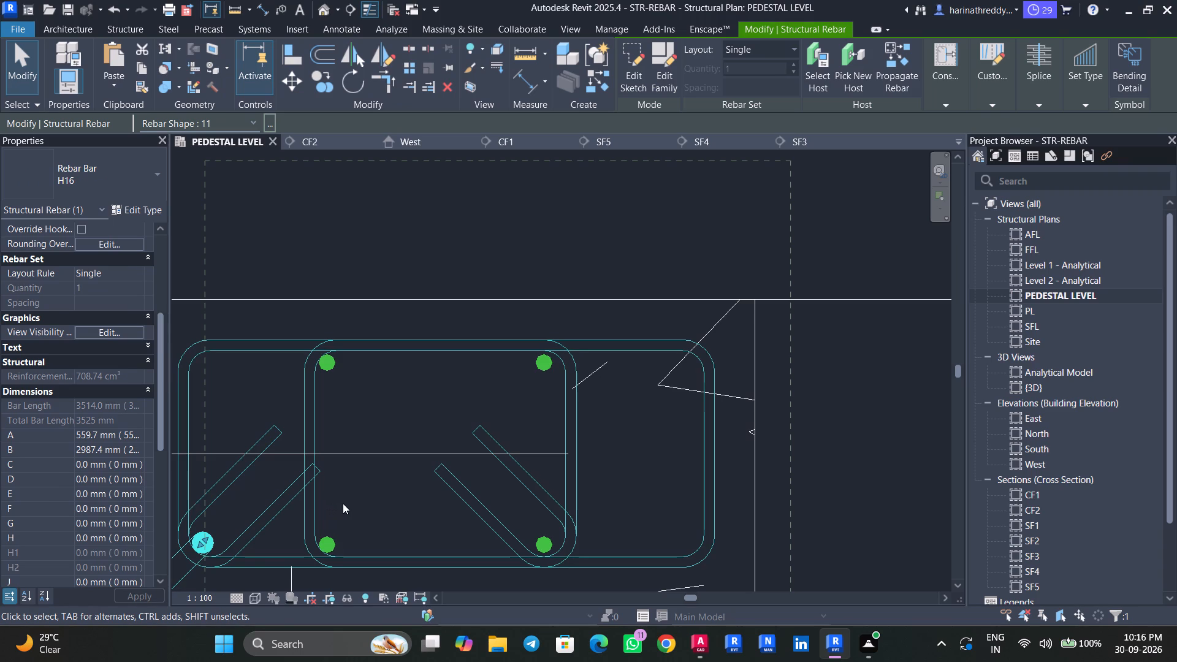
pyautogui.press('Escape')
pyautogui.press('Escape')
pyautogui.click(333, 538)
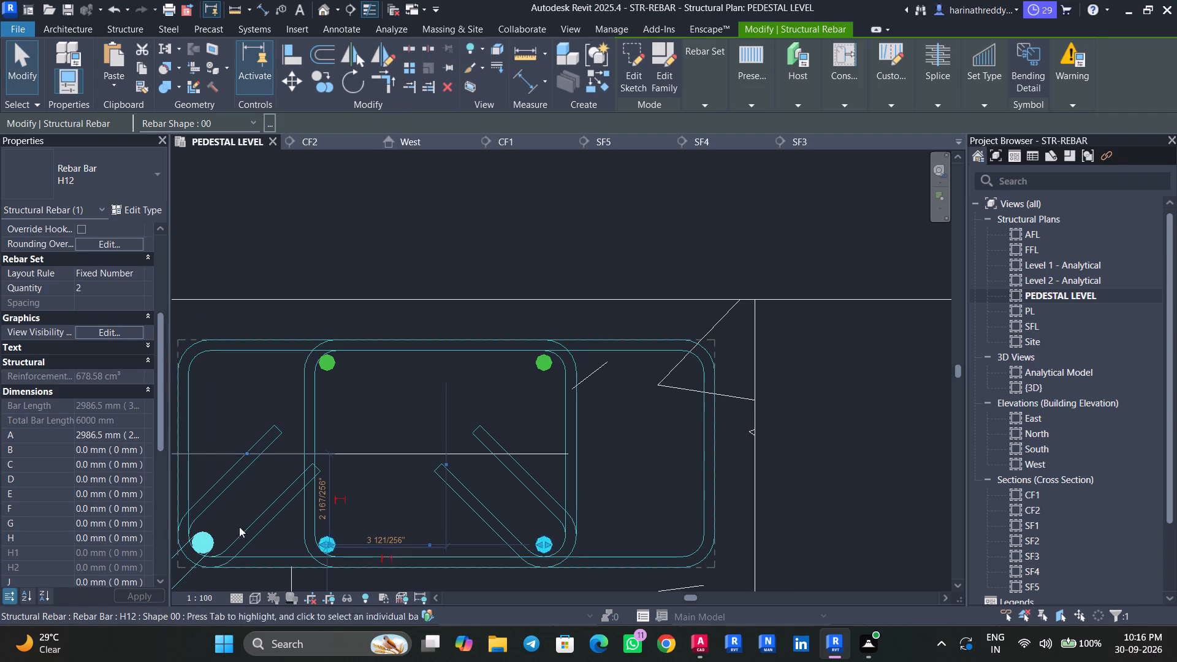
pyautogui.click(112, 442)
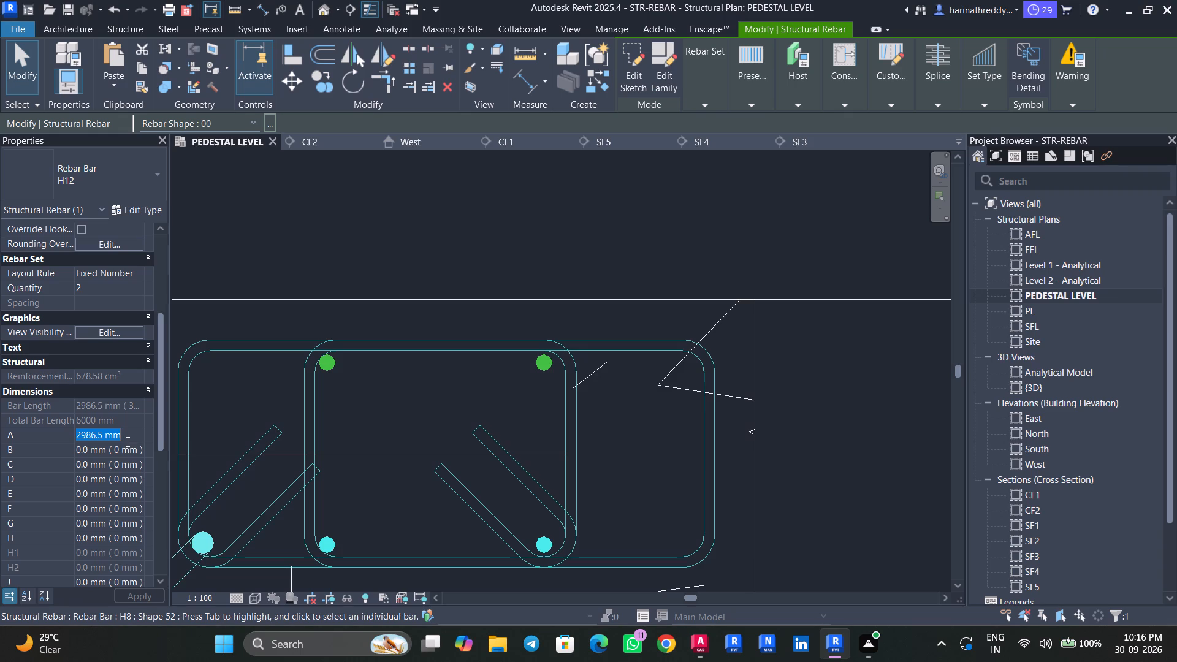
pyautogui.click(129, 452)
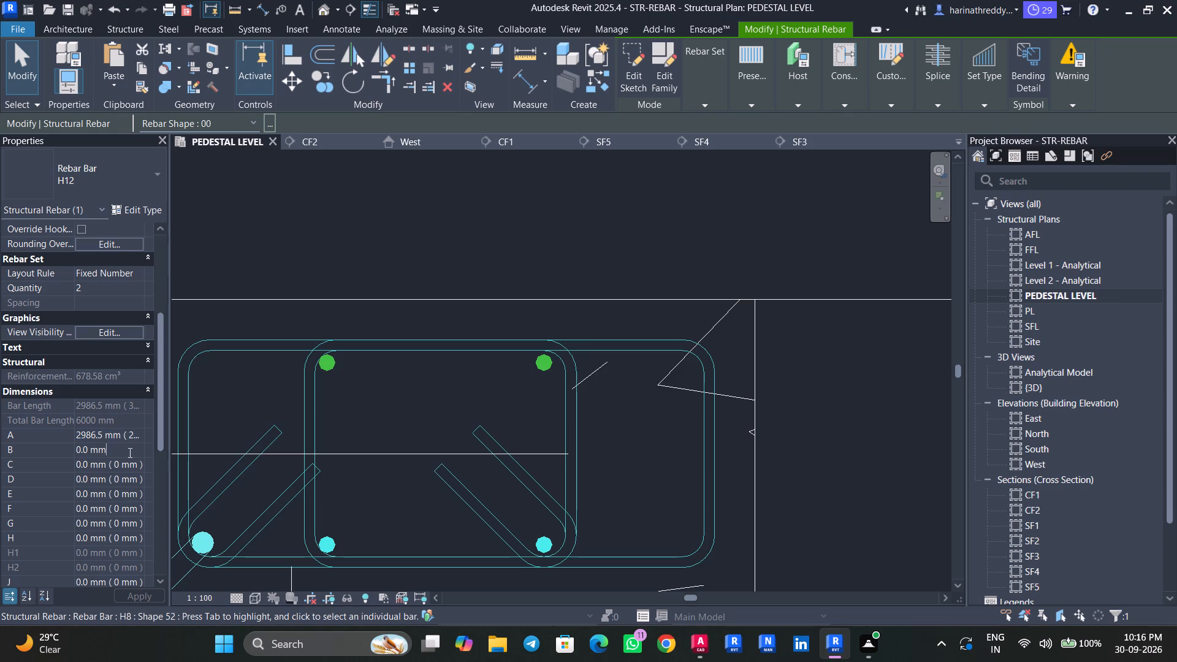
pyautogui.moveTo(134, 453); pyautogui.dragTo(31, 453)
pyautogui.write('2986')
pyautogui.click(104, 435)
pyautogui.moveTo(133, 433); pyautogui.dragTo(64, 432)
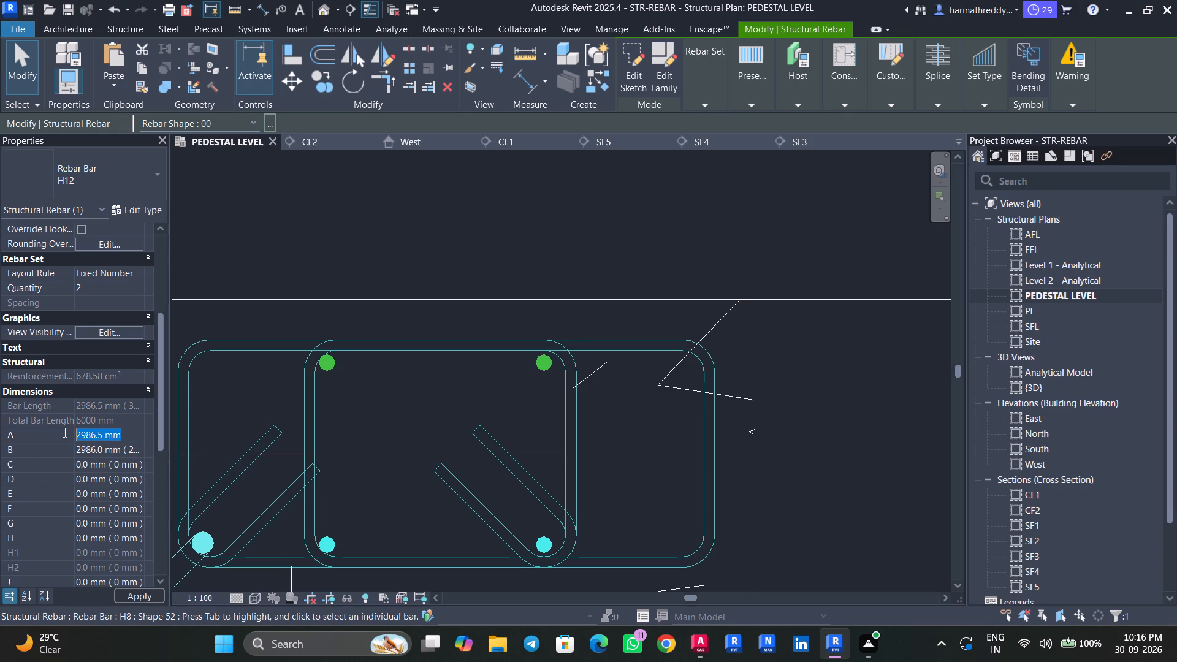
pyautogui.moveTo(64, 432); pyautogui.dragTo(63, 432)
pyautogui.write('55')
pyautogui.press('9')
pyautogui.click(153, 596)
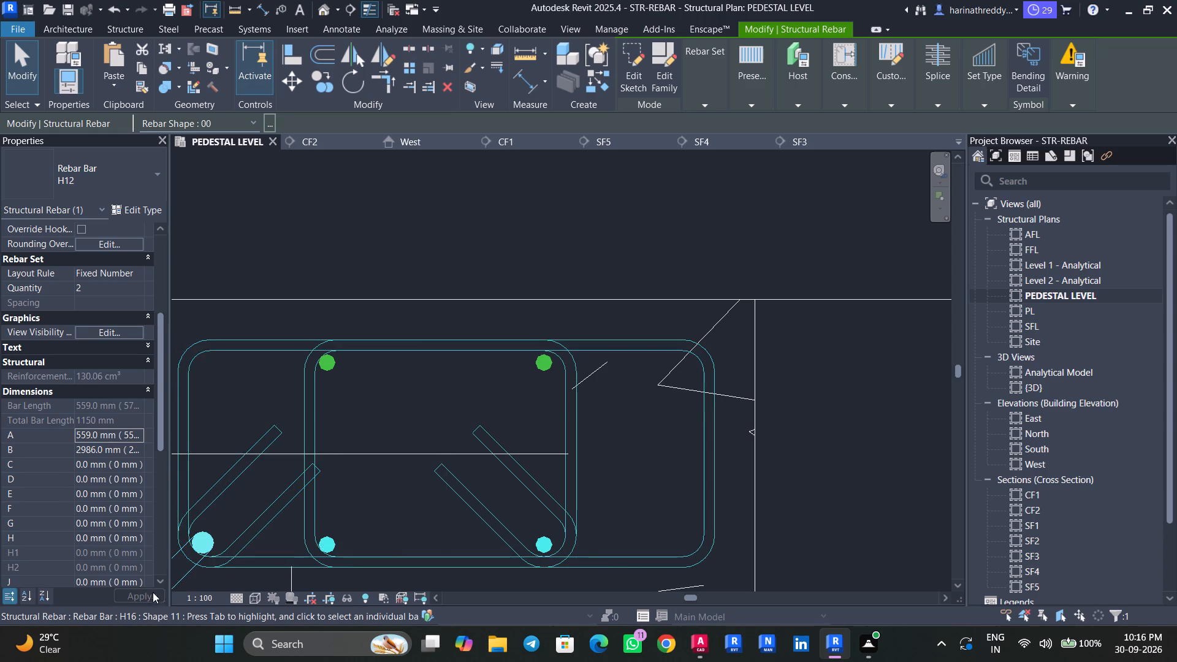
pyautogui.scroll(-7, 444, 428)
pyautogui.press('Escape')
pyautogui.press('Escape')
pyautogui.press('Escape')
pyautogui.scroll(3, 403, 470)
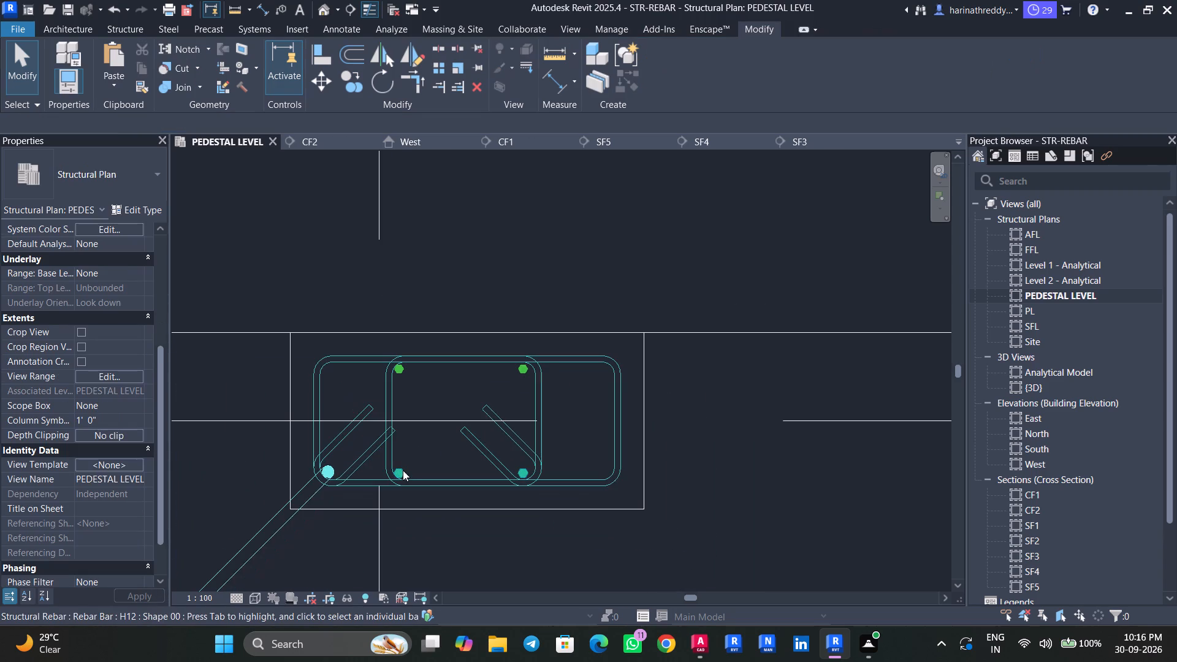
# In the 3D view, examine the column and footing reinforcement, including the bent legs at the column bases.
pyautogui.click(403, 470)
pyautogui.scroll(-8, 468, 438)
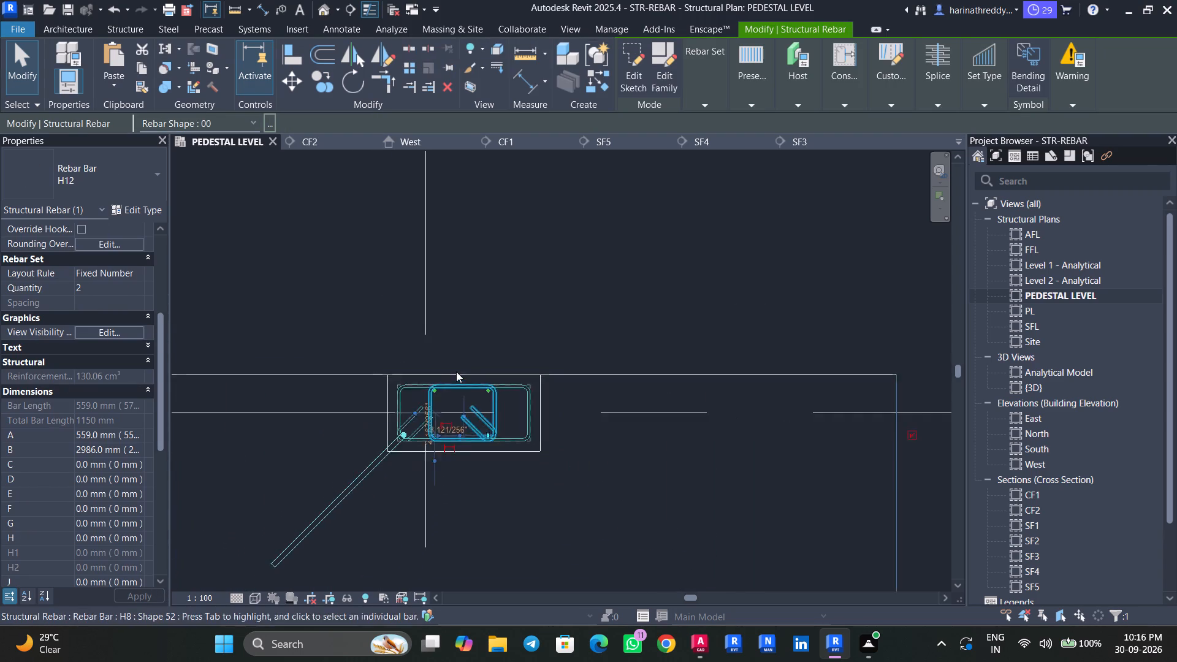
pyautogui.scroll(-2, 456, 371)
pyautogui.scroll(-5, 611, 162)
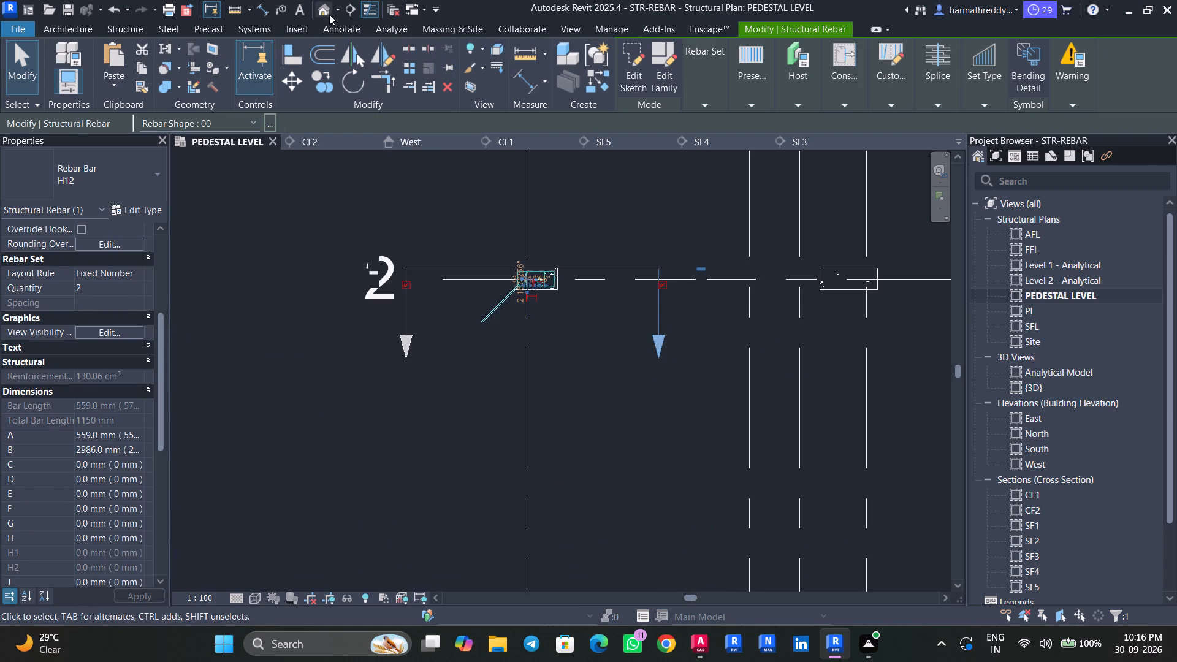
pyautogui.click(323, 17)
pyautogui.scroll(-8, 721, 439)
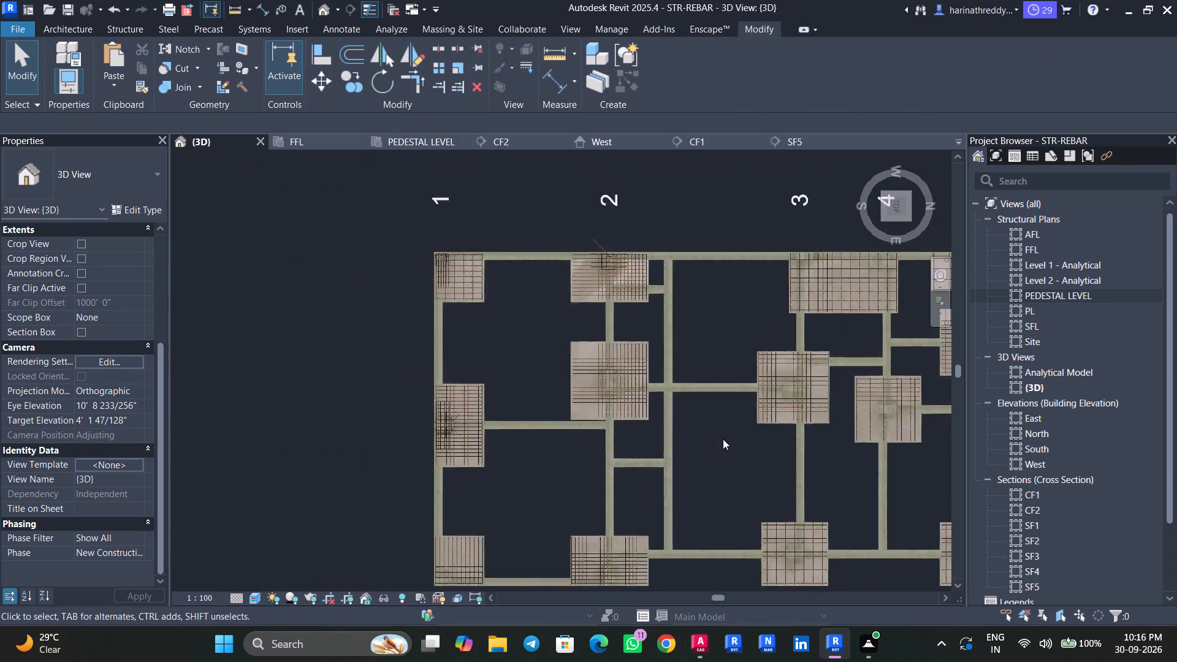
pyautogui.scroll(-1, 723, 439)
pyautogui.scroll(1, 723, 439)
pyautogui.keyDown('shift'); pyautogui.moveTo(709, 462); pyautogui.dragTo(801, 177, button='middle'); pyautogui.keyUp('shift')
pyautogui.moveTo(816, 503); pyautogui.dragTo(700, 549, button='middle')
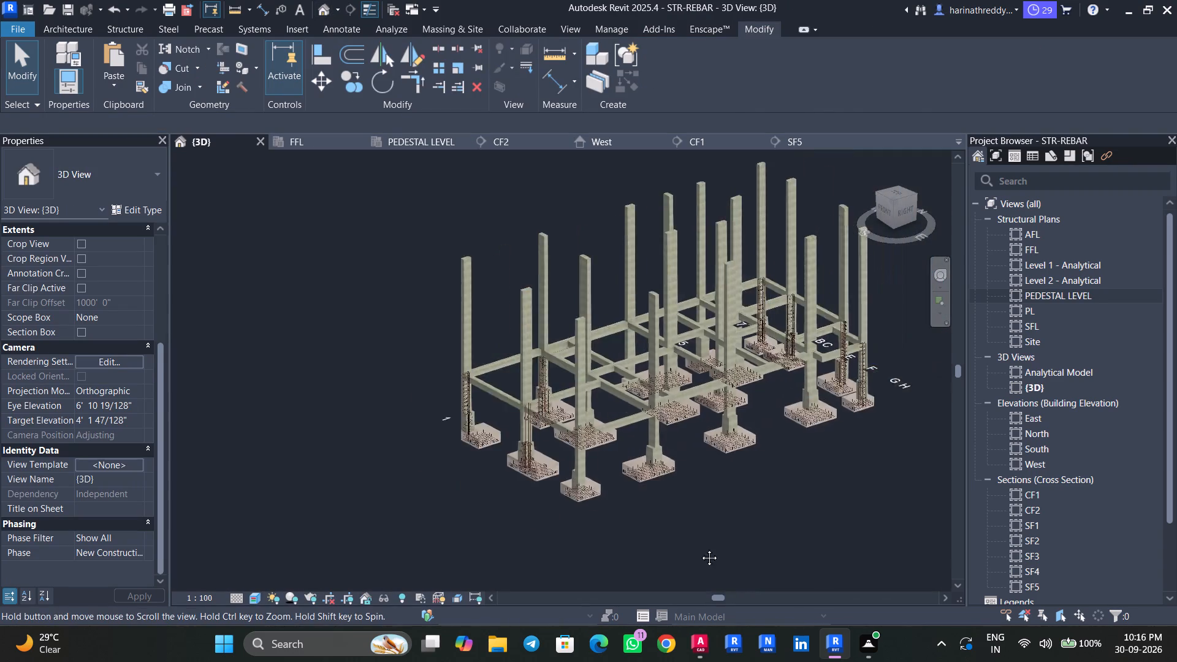
pyautogui.moveTo(700, 549); pyautogui.dragTo(682, 549, button='middle')
pyautogui.scroll(9, 775, 471)
pyautogui.scroll(-3, 672, 502)
pyautogui.moveTo(632, 506); pyautogui.dragTo(979, 449, button='middle')
pyautogui.scroll(9, 398, 505)
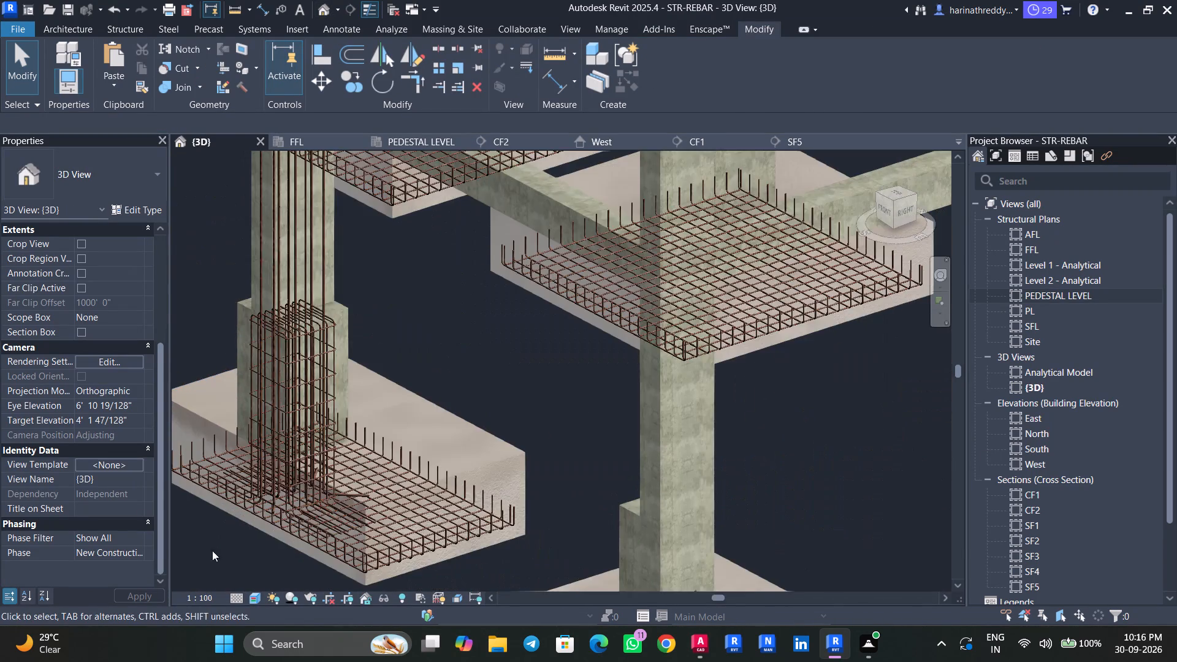
pyautogui.moveTo(234, 557); pyautogui.dragTo(608, 536, button='middle')
pyautogui.scroll(-3, 430, 538)
pyautogui.keyDown('shift'); pyautogui.moveTo(440, 541); pyautogui.dragTo(392, 512, button='middle'); pyautogui.keyUp('shift')
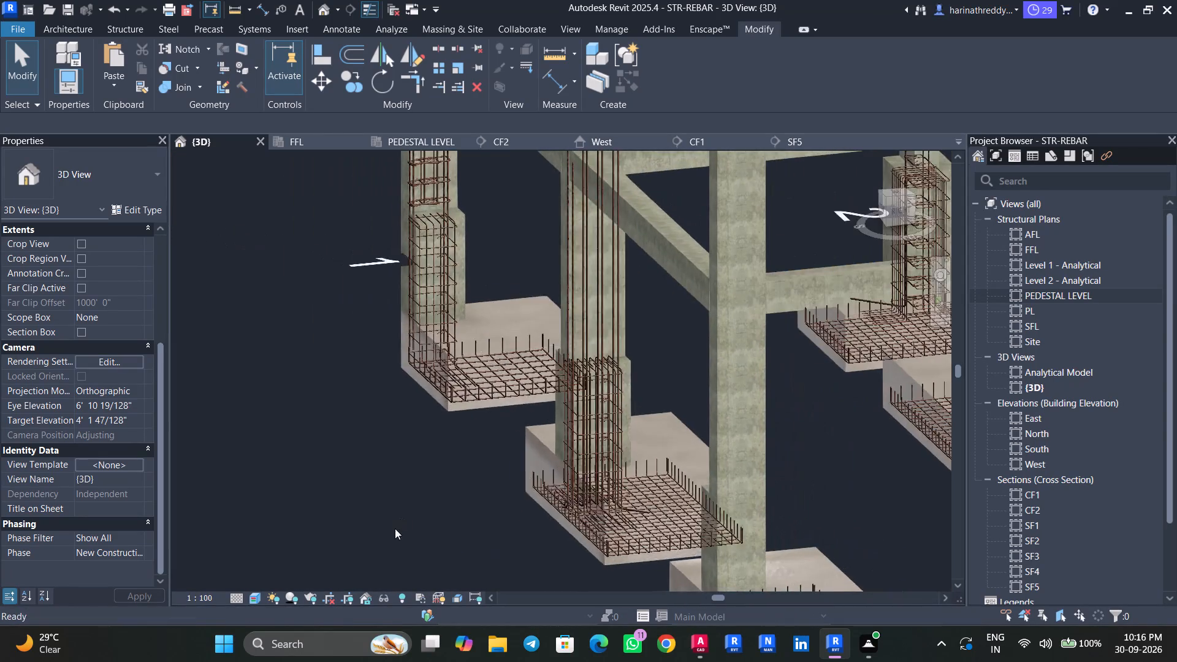
pyautogui.moveTo(401, 531); pyautogui.dragTo(153, 525, button='middle')
pyautogui.moveTo(658, 511); pyautogui.dragTo(0, 269, button='middle')
pyautogui.scroll(-3, 535, 330)
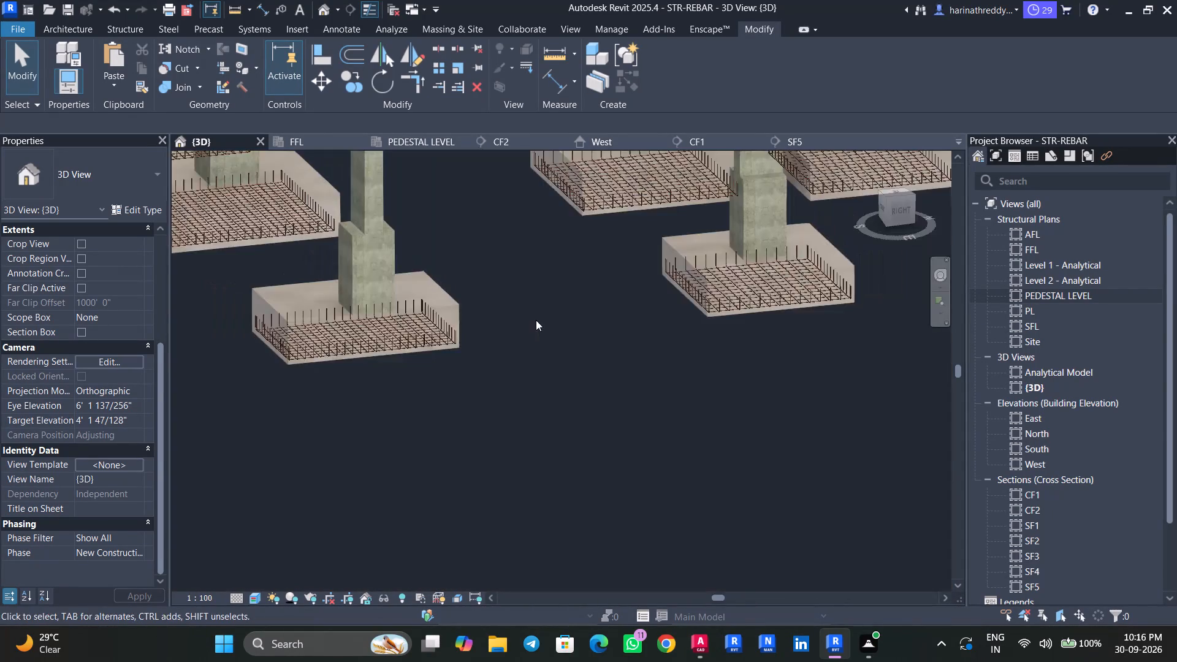
pyautogui.scroll(-8, 536, 320)
pyautogui.keyDown('shift'); pyautogui.moveTo(704, 346); pyautogui.dragTo(492, 332, button='middle'); pyautogui.keyUp('shift')
pyautogui.scroll(8, 685, 410)
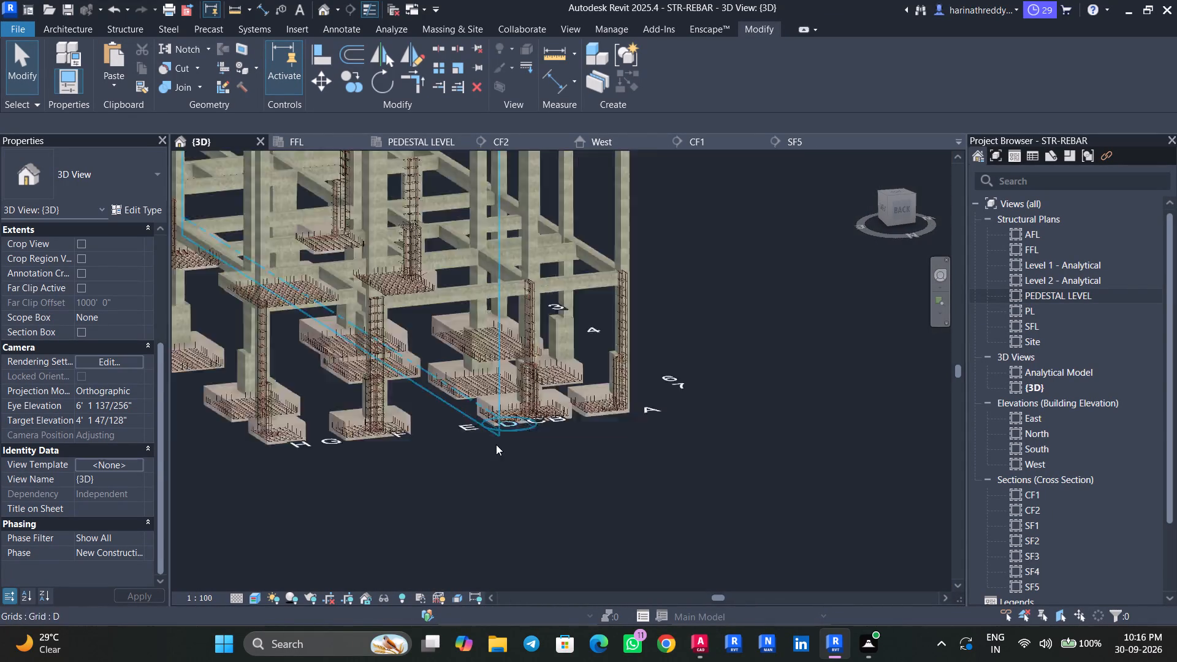
pyautogui.scroll(6, 496, 444)
pyautogui.moveTo(495, 441); pyautogui.dragTo(760, 446, button='middle')
pyautogui.scroll(-5, 695, 425)
pyautogui.keyDown('shift'); pyautogui.moveTo(622, 471); pyautogui.dragTo(672, 464, button='middle'); pyautogui.keyUp('shift')
pyautogui.moveTo(671, 462); pyautogui.dragTo(457, 518, button='middle')
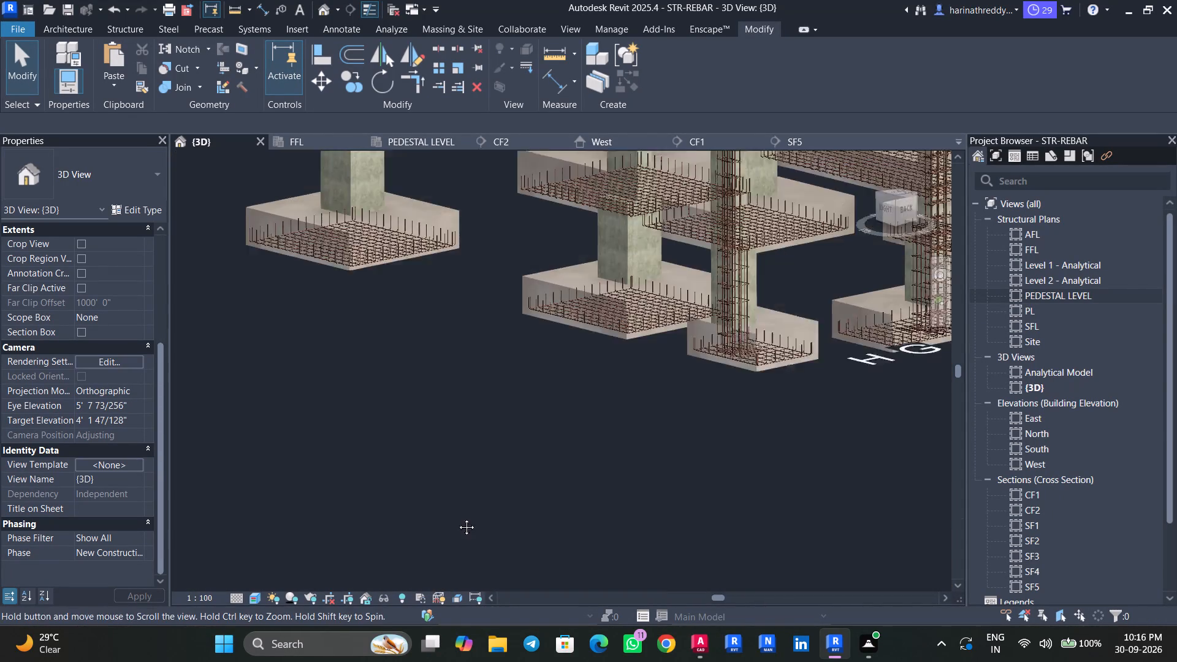
pyautogui.moveTo(457, 518); pyautogui.dragTo(295, 560, button='middle')
pyautogui.moveTo(644, 477); pyautogui.dragTo(352, 565, button='middle')
pyautogui.scroll(2, 765, 410)
pyautogui.scroll(-1, 764, 410)
pyautogui.scroll(4, 764, 409)
pyautogui.press('Escape')
pyautogui.press('Escape')
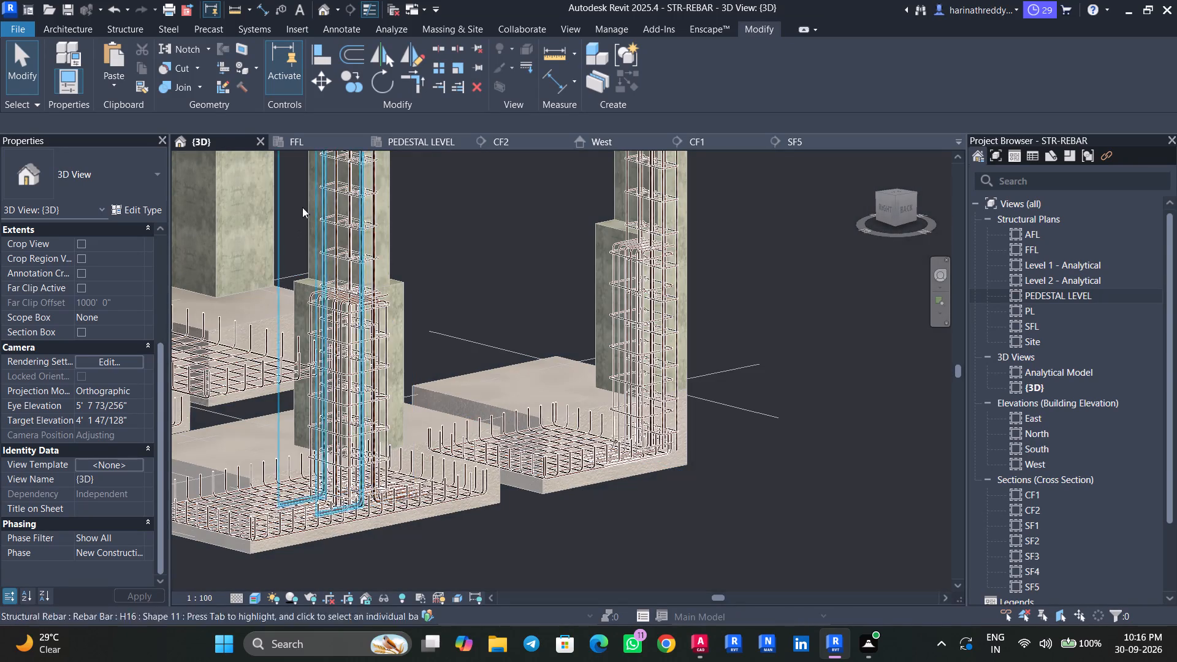
pyautogui.press('Escape')
pyautogui.press('Escape')
# In the PEDESTAL LEVEL plan, mirror the single diagonal H16 corner bar across column C2's Center (Left/Right) axis, keeping the original.
pyautogui.click(423, 146)
pyautogui.scroll(9, 523, 273)
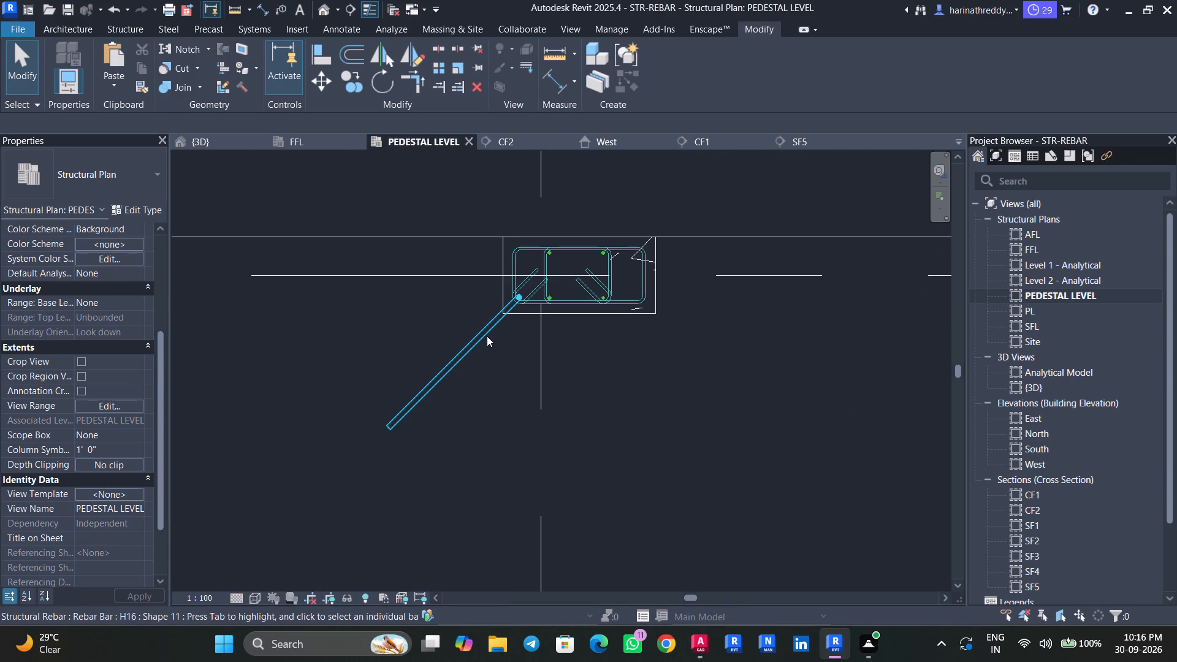
pyautogui.click(487, 336)
pyautogui.scroll(3, 487, 336)
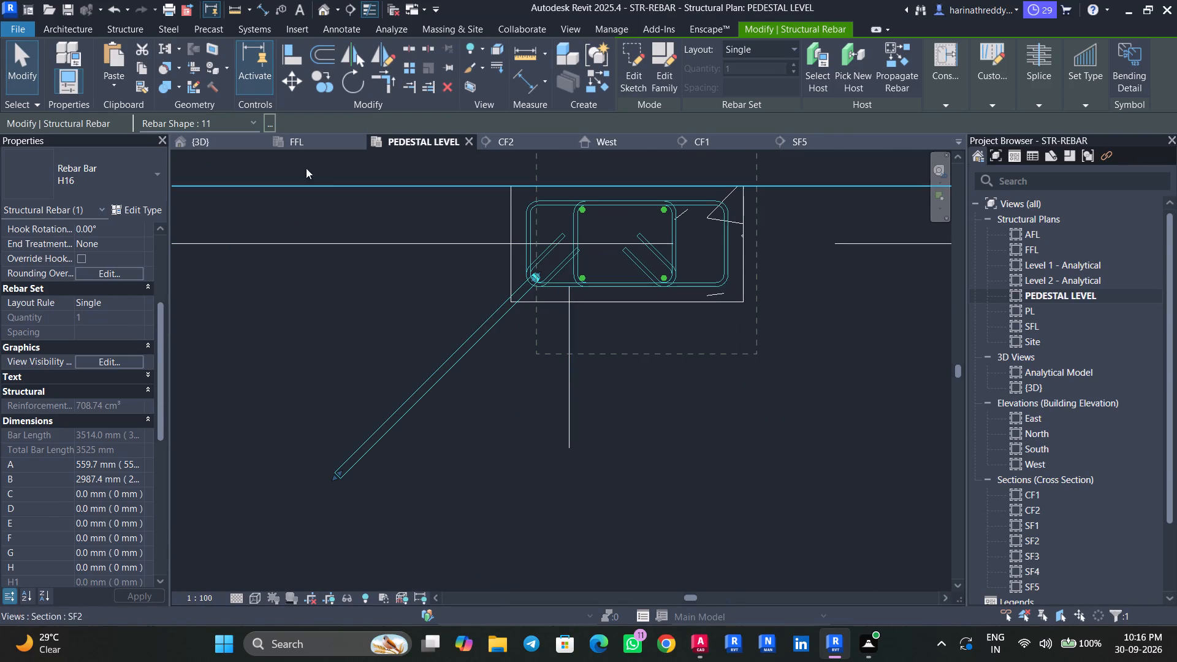
pyautogui.click(357, 59)
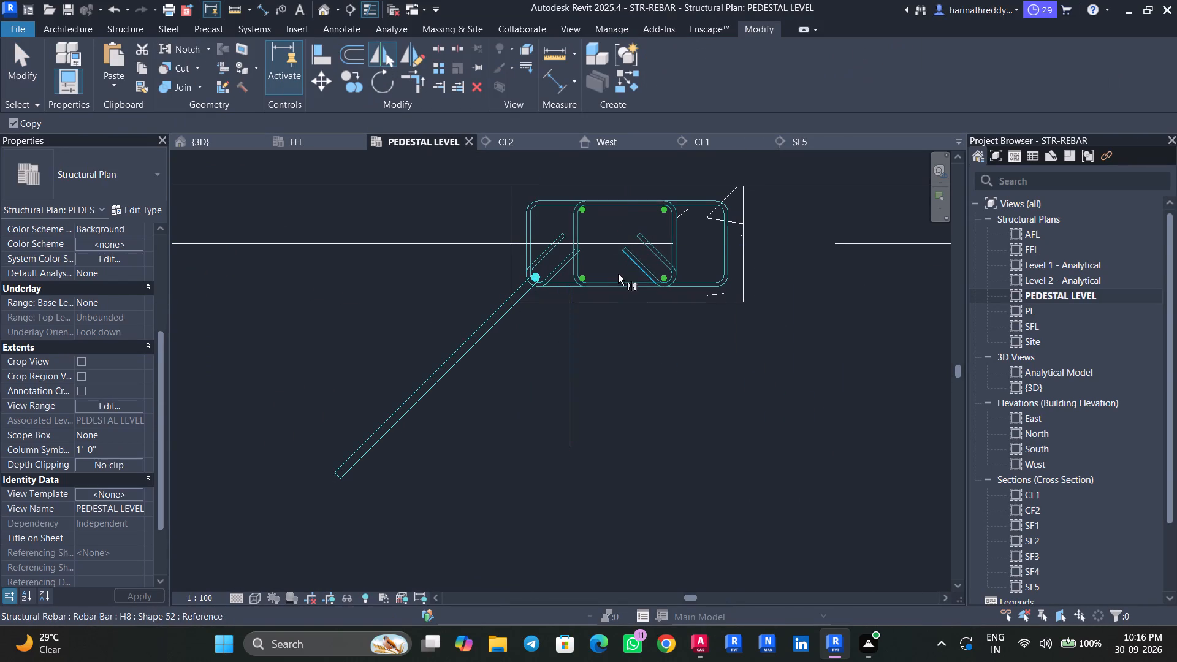
pyautogui.click(625, 271)
pyautogui.press('Escape')
pyautogui.press('Escape')
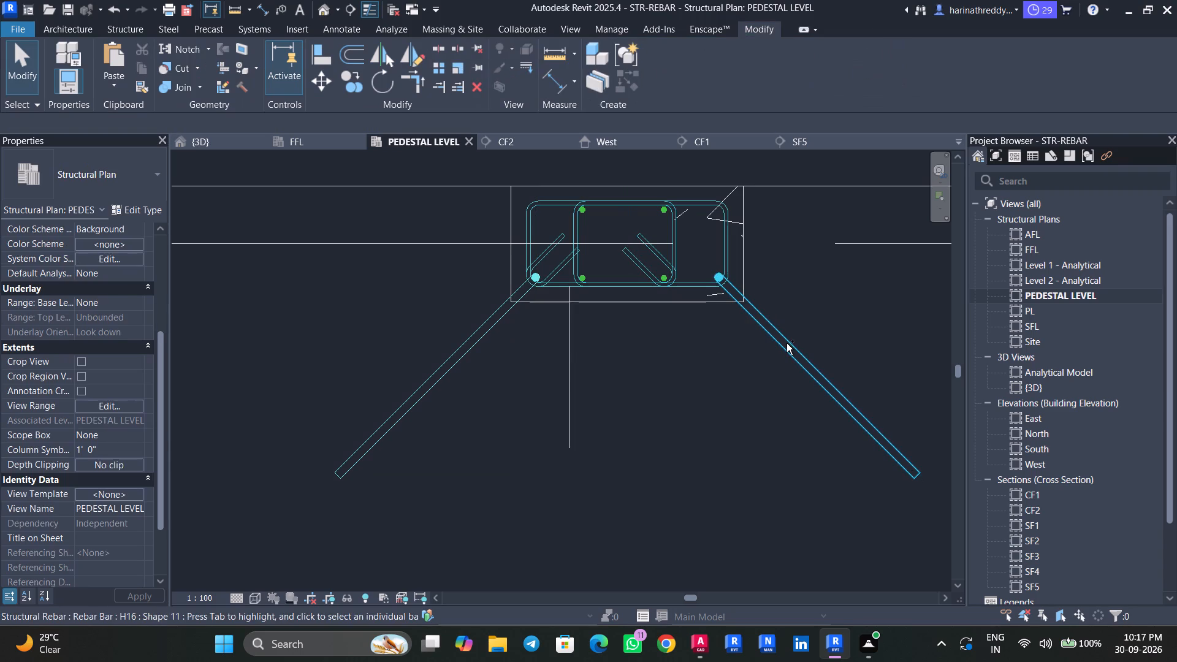
# Mirror both lower diagonal H16 corner bars across column C2's Center (Front/Back) axis as copies for the upper corners.
pyautogui.keyDown('ctrl'); pyautogui.click(787, 344); pyautogui.keyUp('ctrl')
pyautogui.keyDown('ctrl'); pyautogui.click(451, 368); pyautogui.keyUp('ctrl')
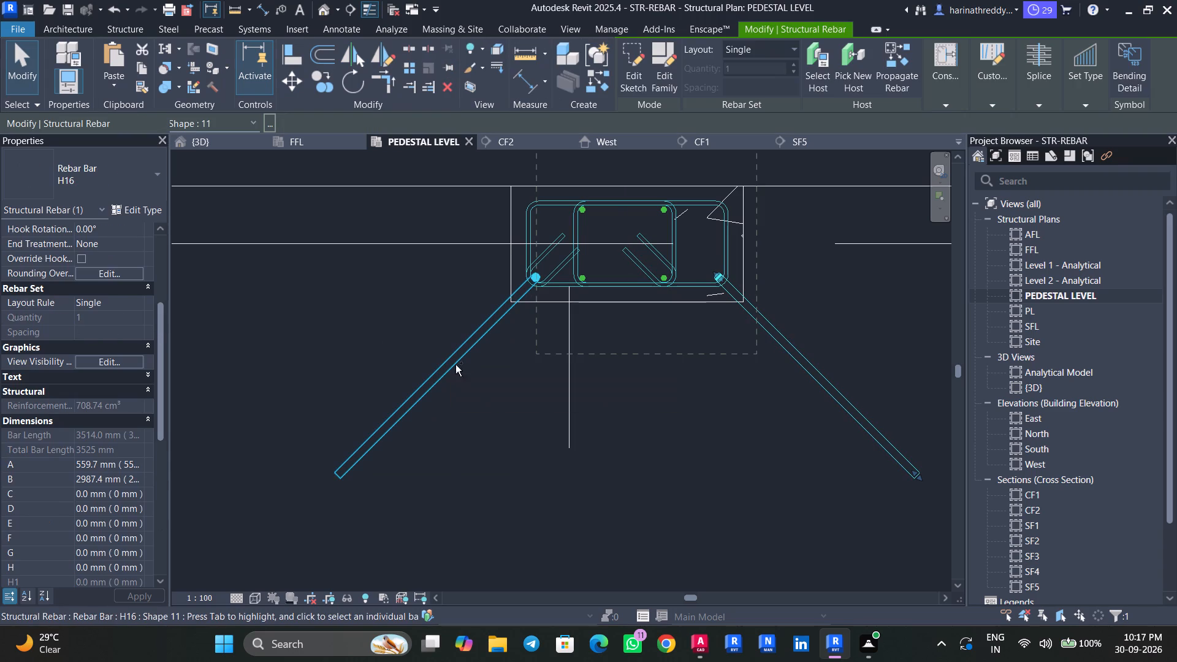
pyautogui.moveTo(427, 230); pyautogui.dragTo(413, 299, button='middle')
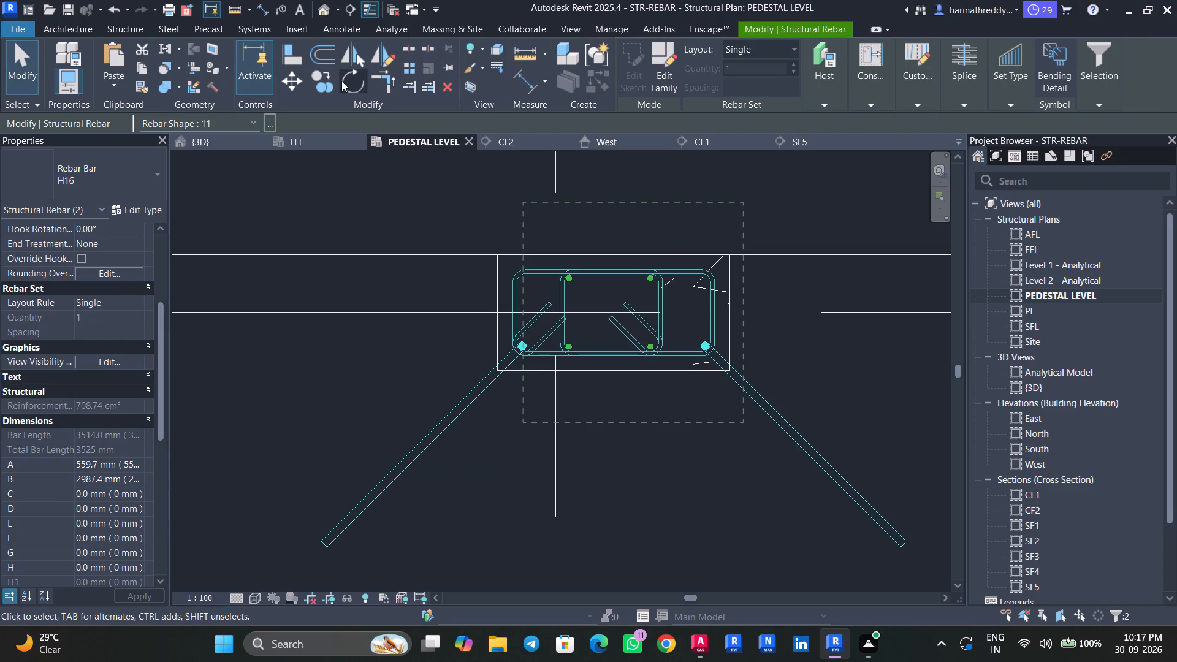
pyautogui.click(349, 68)
pyautogui.click(352, 53)
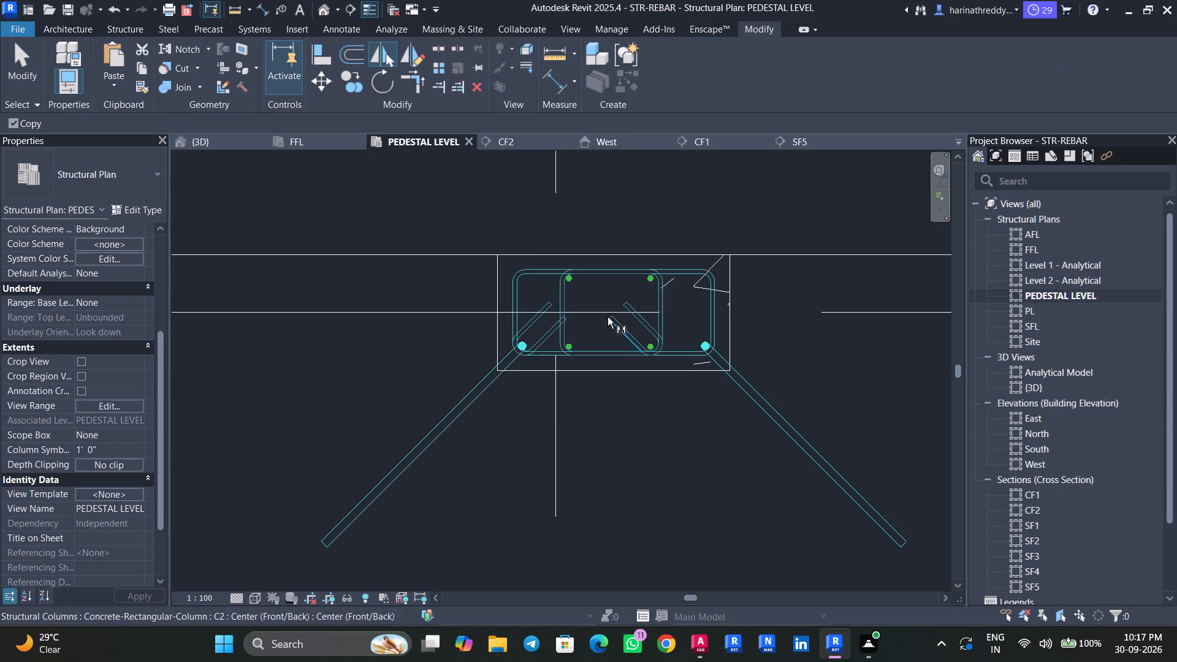
pyautogui.click(601, 309)
pyautogui.press('Escape')
pyautogui.press('Escape')
pyautogui.press('Escape')
pyautogui.press('Escape')
pyautogui.scroll(3, 571, 280)
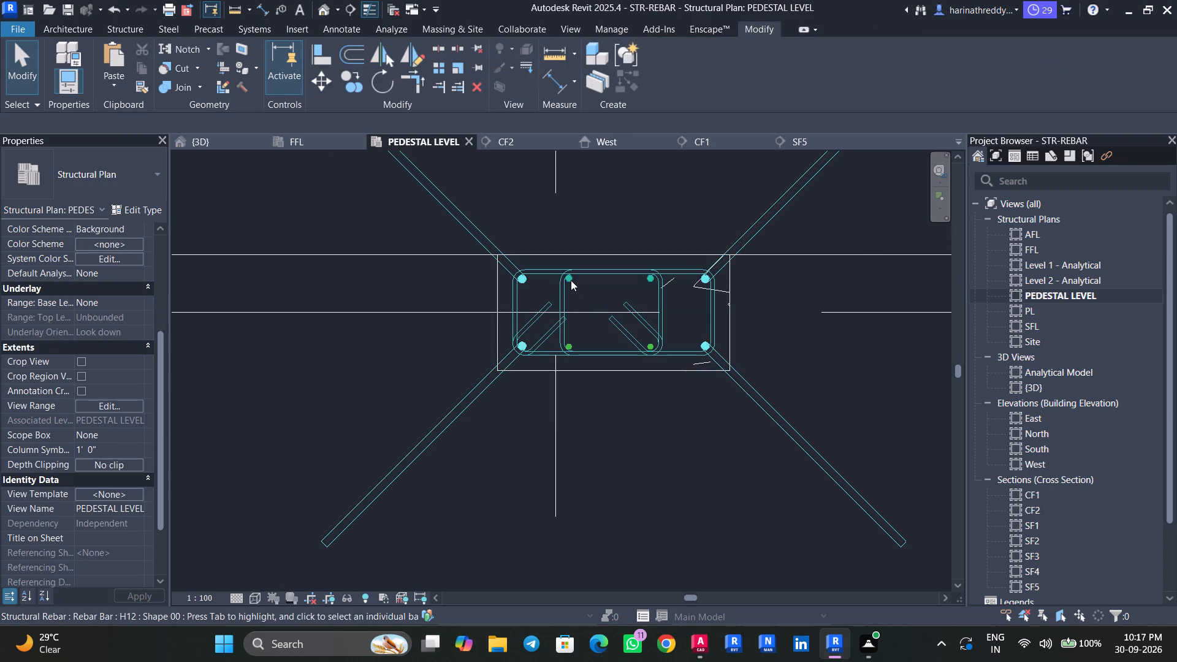
# In the 3D view, examine column C2's reinforcement at A-2 and the surrounding footing and column bars.
pyautogui.scroll(2, 571, 280)
pyautogui.click(571, 280)
pyautogui.press('Escape')
pyautogui.press('Escape')
pyautogui.click(546, 226)
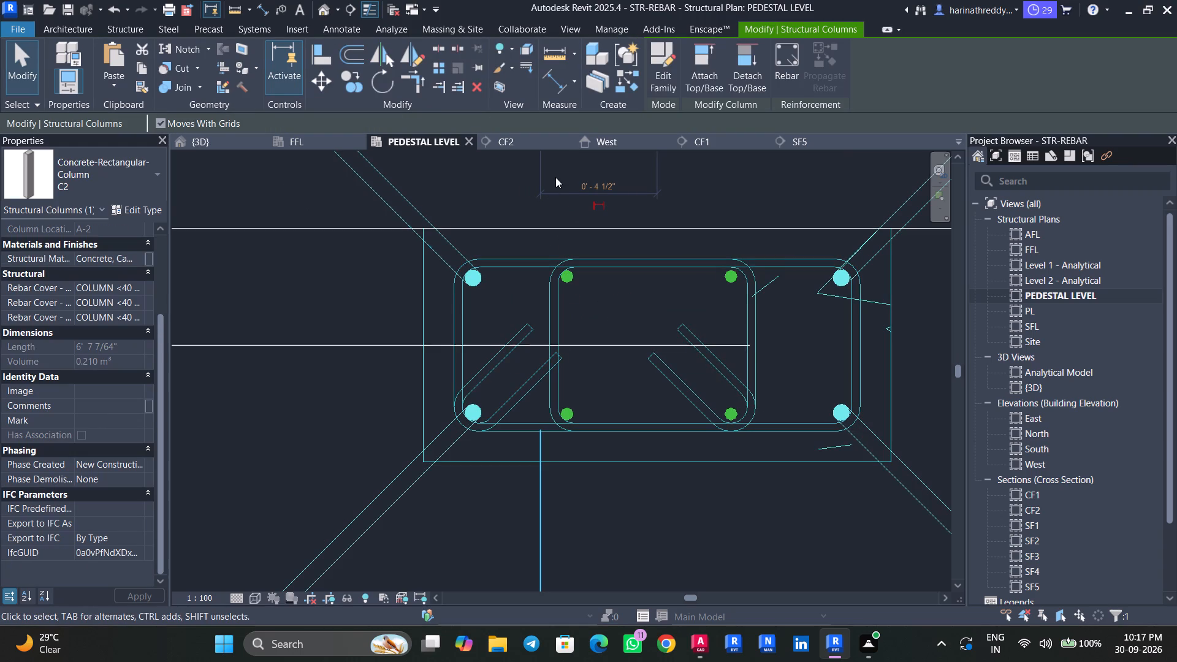
pyautogui.click(323, 12)
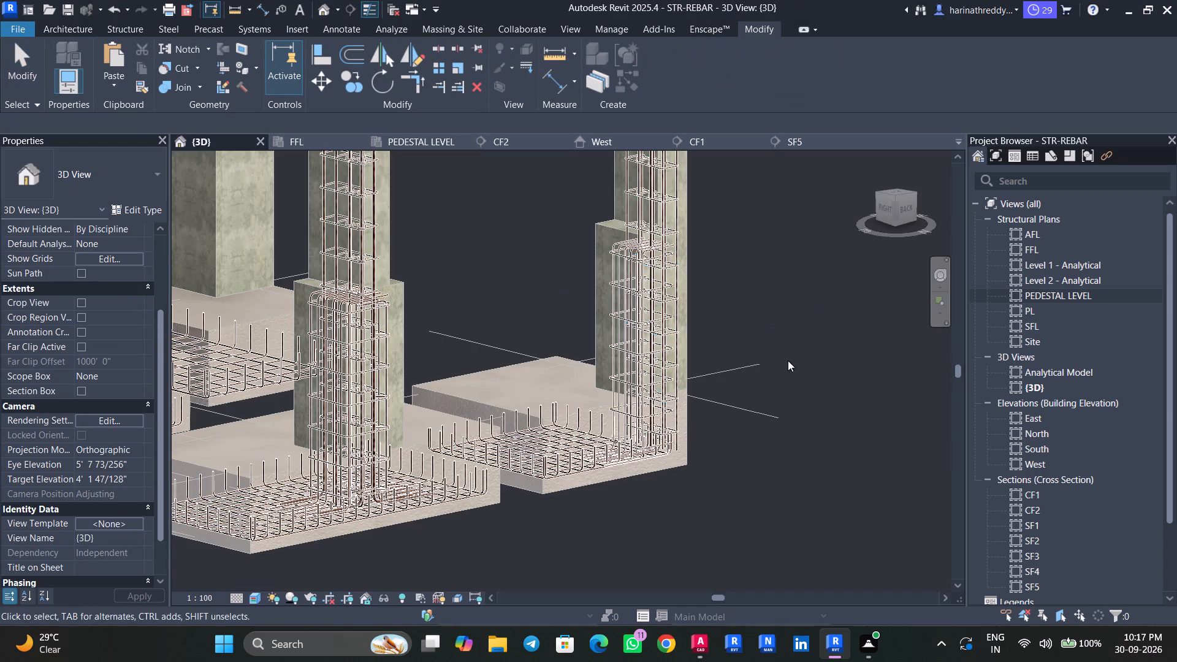
pyautogui.scroll(-6, 821, 431)
pyautogui.scroll(1, 821, 431)
pyautogui.scroll(-8, 821, 431)
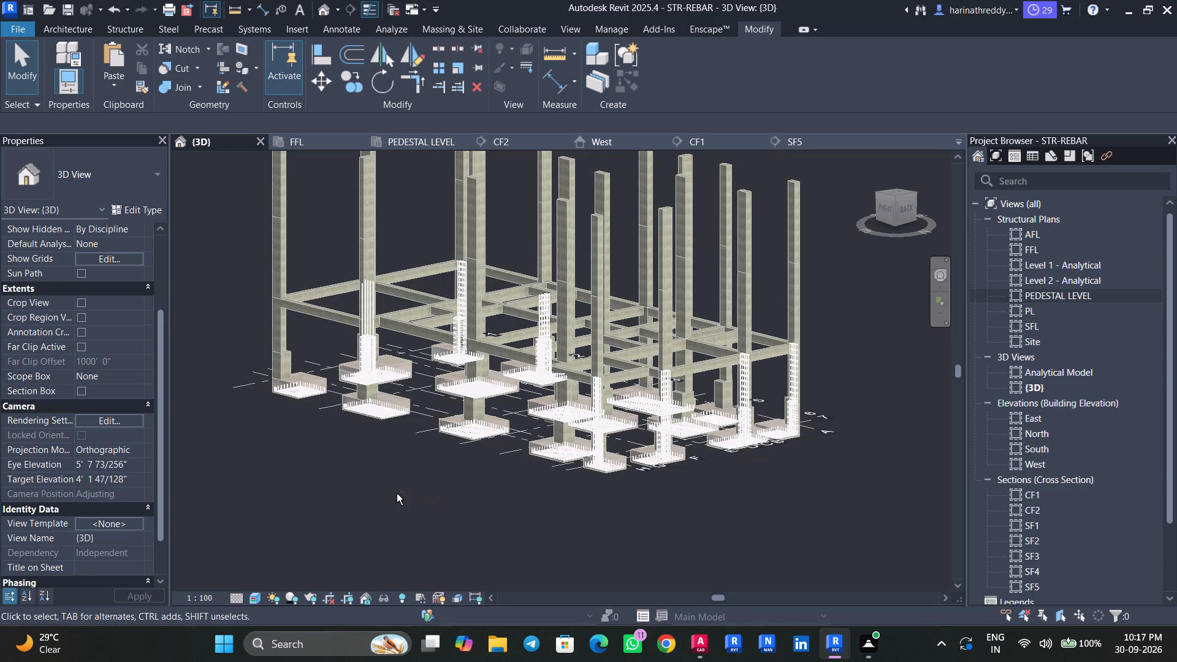
pyautogui.keyDown('shift'); pyautogui.moveTo(397, 493); pyautogui.dragTo(730, 513, button='middle'); pyautogui.keyUp('shift')
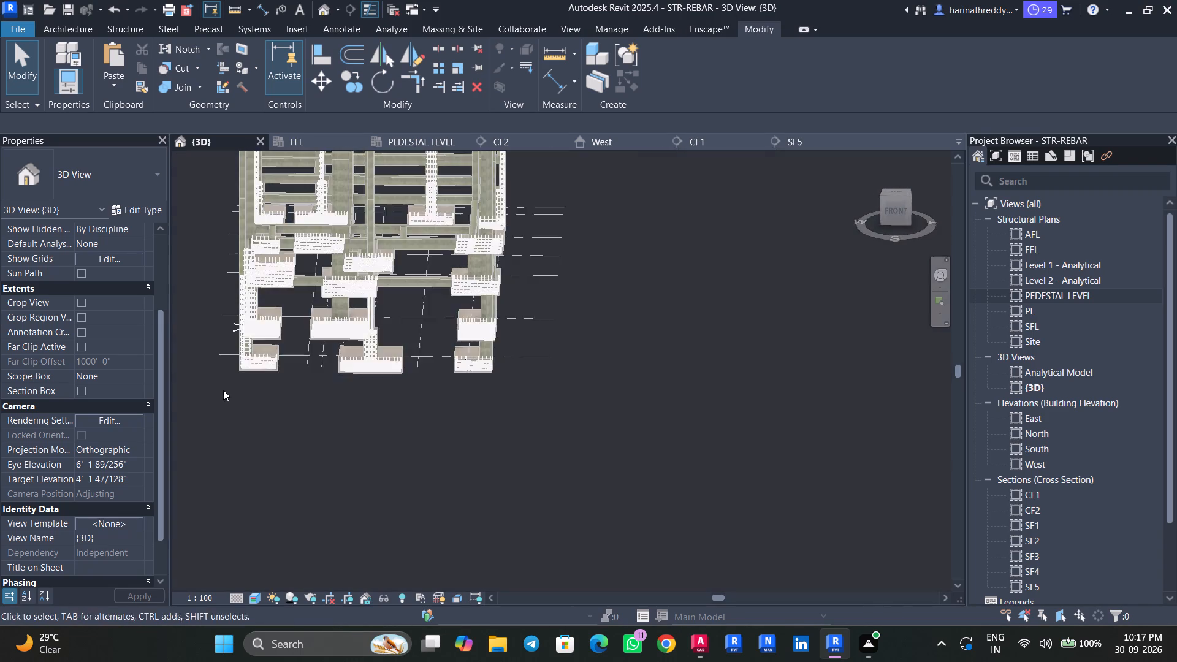
pyautogui.moveTo(231, 392); pyautogui.dragTo(417, 516, button='middle')
pyautogui.scroll(9, 421, 512)
pyautogui.scroll(-2, 359, 488)
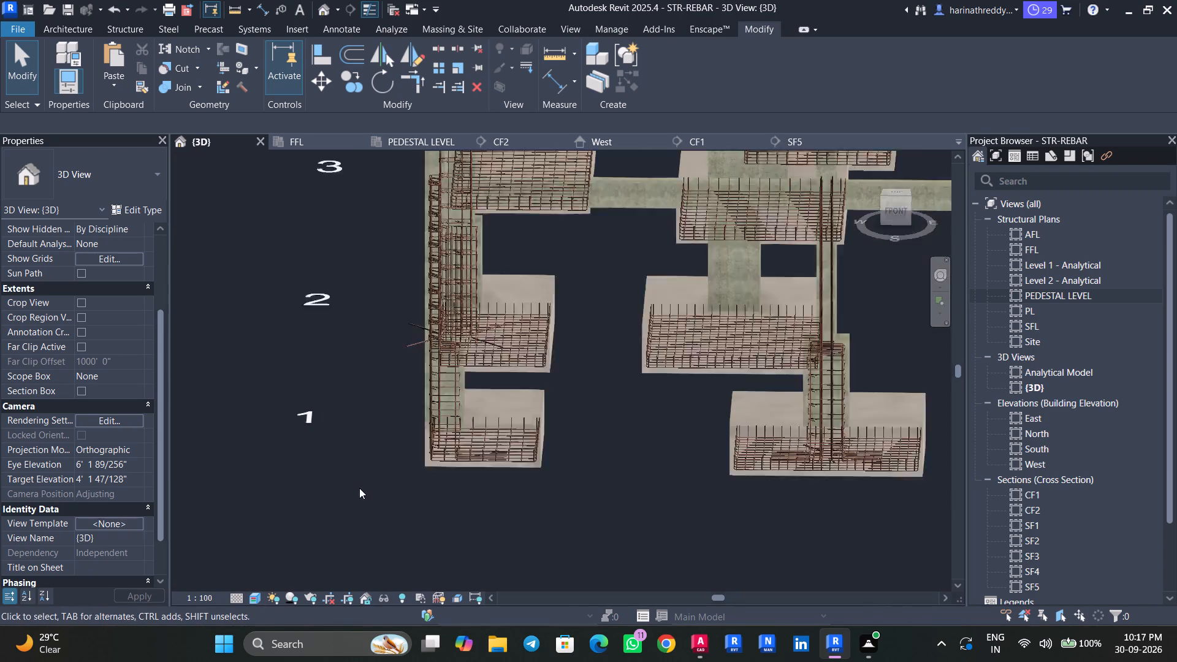
pyautogui.scroll(-3, 359, 488)
pyautogui.keyDown('shift'); pyautogui.moveTo(362, 484); pyautogui.dragTo(558, 455, button='middle'); pyautogui.keyUp('shift')
pyautogui.moveTo(396, 525); pyautogui.dragTo(652, 530, button='middle')
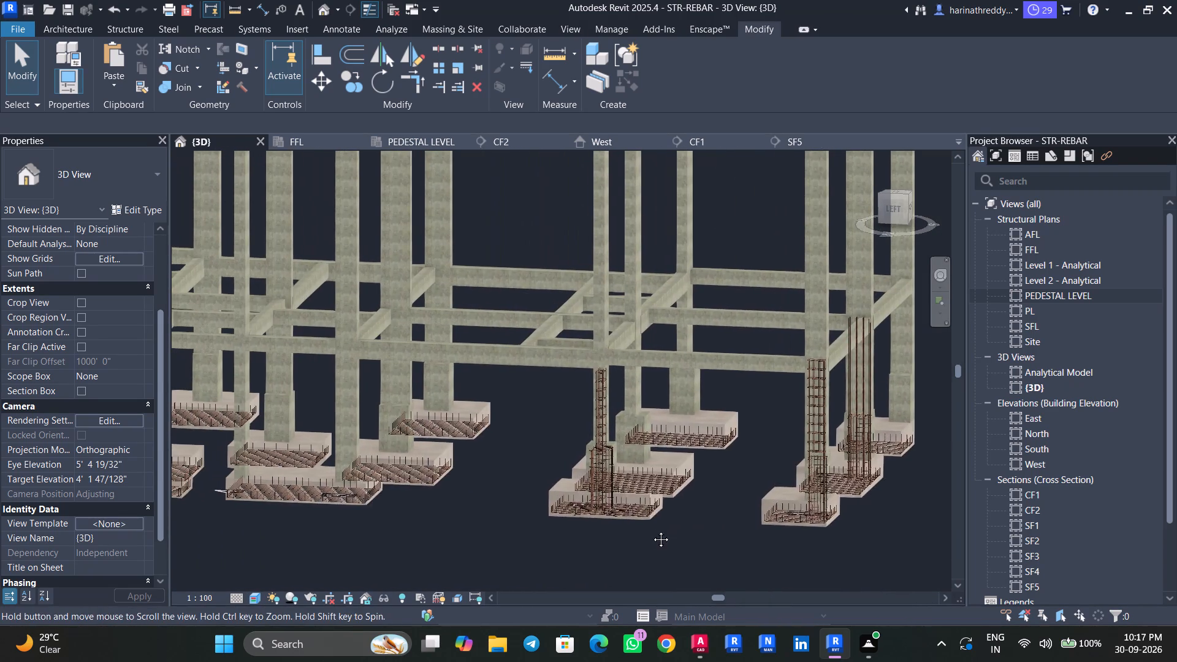
pyautogui.moveTo(652, 530); pyautogui.dragTo(651, 530, button='middle')
pyautogui.scroll(6, 599, 400)
pyautogui.scroll(-1, 623, 379)
pyautogui.scroll(2, 622, 379)
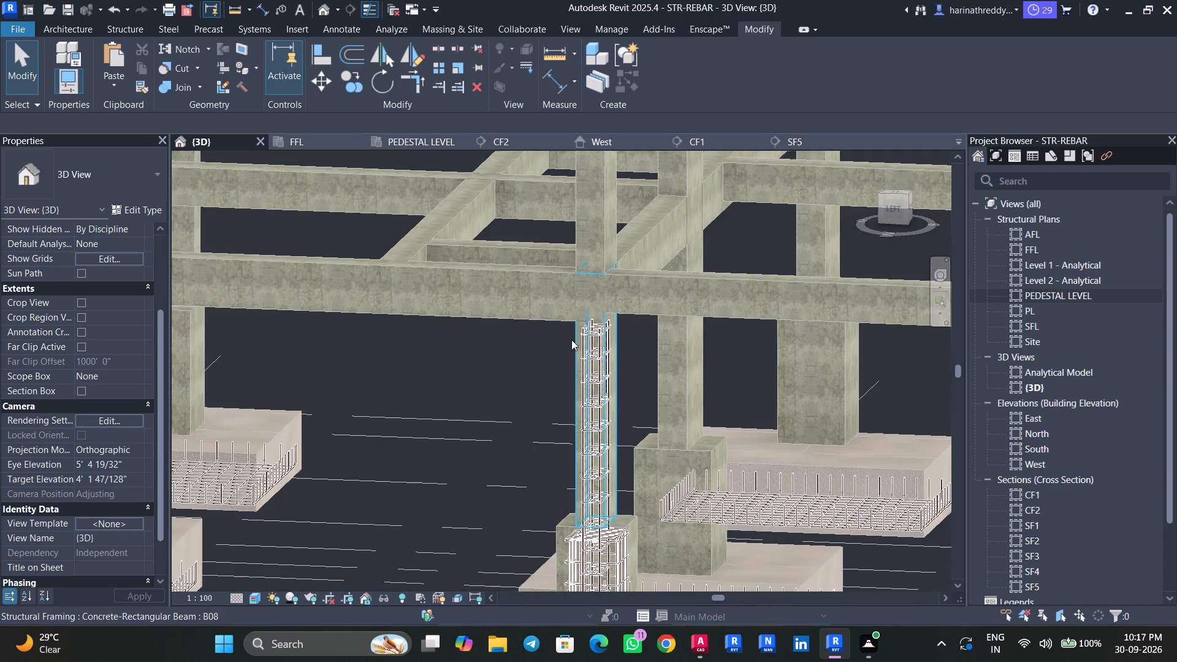
pyautogui.click(571, 337)
pyautogui.moveTo(473, 406); pyautogui.dragTo(506, 292, button='middle')
pyautogui.scroll(4, 585, 448)
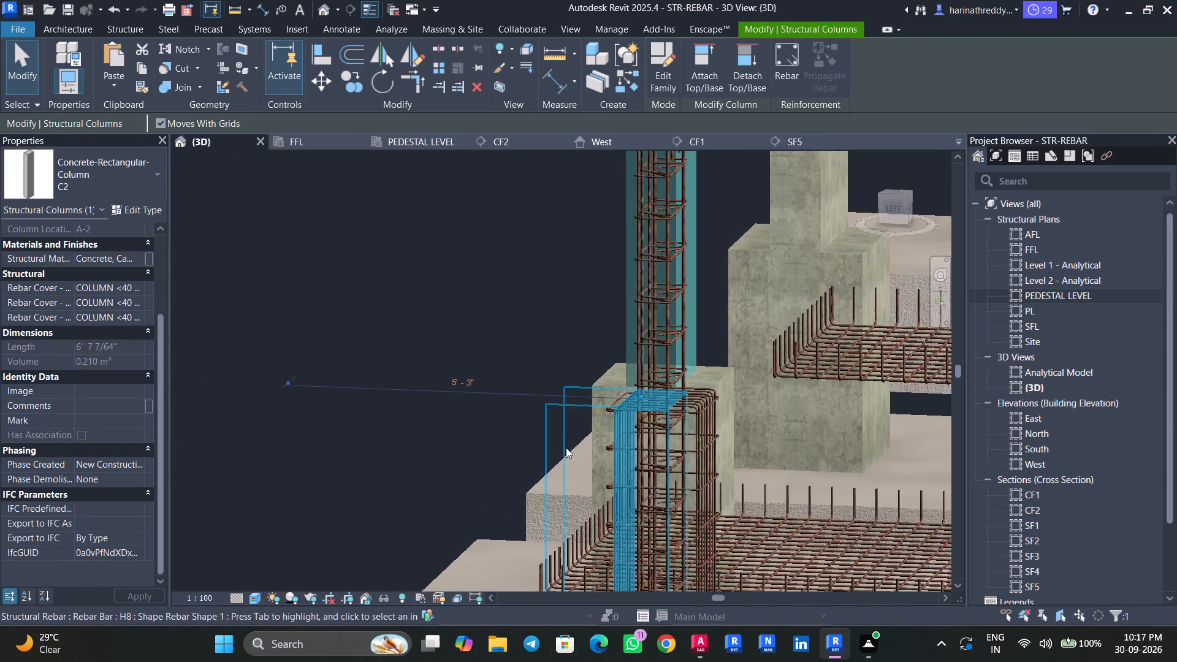
pyautogui.moveTo(564, 446); pyautogui.dragTo(454, 204, button='middle')
pyautogui.press('Escape')
pyautogui.press('Escape')
pyautogui.keyDown('shift'); pyautogui.moveTo(499, 492); pyautogui.dragTo(511, 591, button='middle'); pyautogui.keyUp('shift')
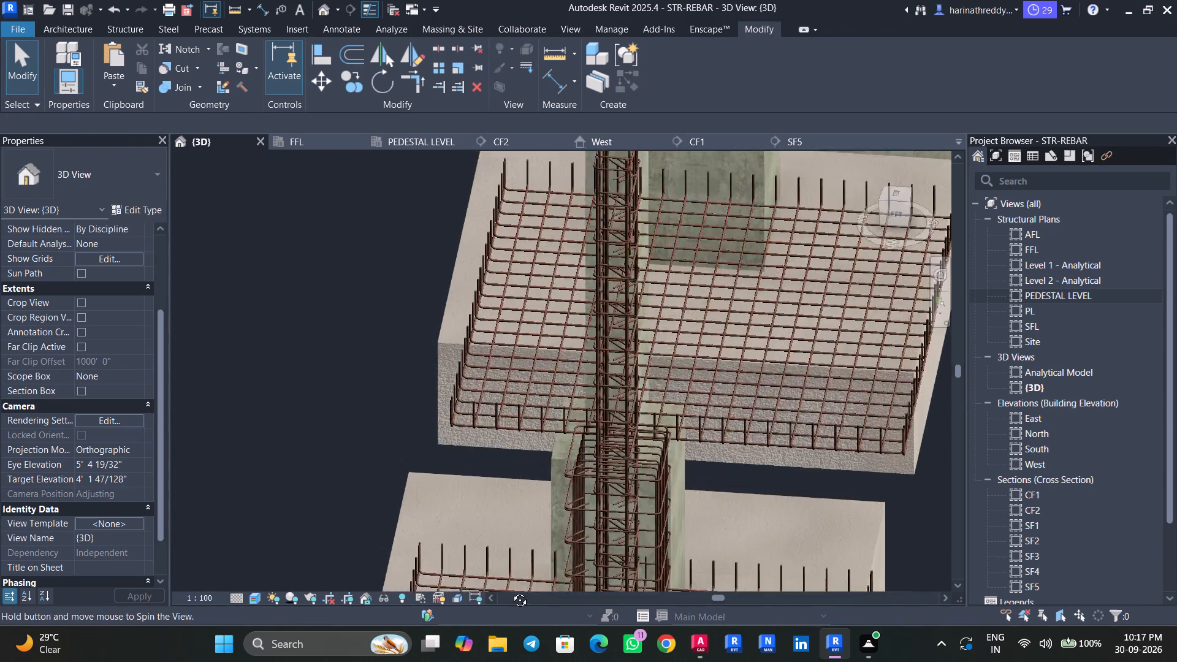
pyautogui.keyDown('shift'); pyautogui.moveTo(511, 591); pyautogui.dragTo(509, 592, button='middle'); pyautogui.keyUp('shift')
pyautogui.scroll(-7, 347, 411)
pyautogui.keyDown('shift'); pyautogui.moveTo(347, 411); pyautogui.dragTo(356, 515, button='middle'); pyautogui.keyUp('shift')
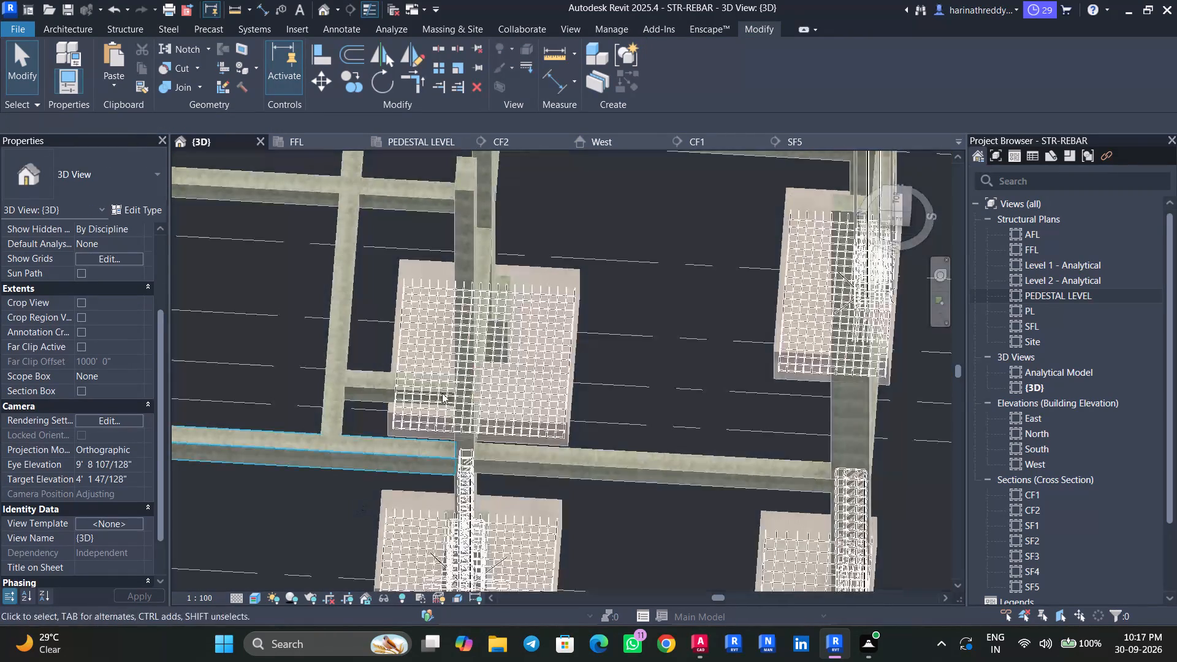
# Looking from the top in 3D, shorten leg A of column C2's north-west H16 corner bar to 150 mm, then further to about 73 mm.
pyautogui.click(895, 203)
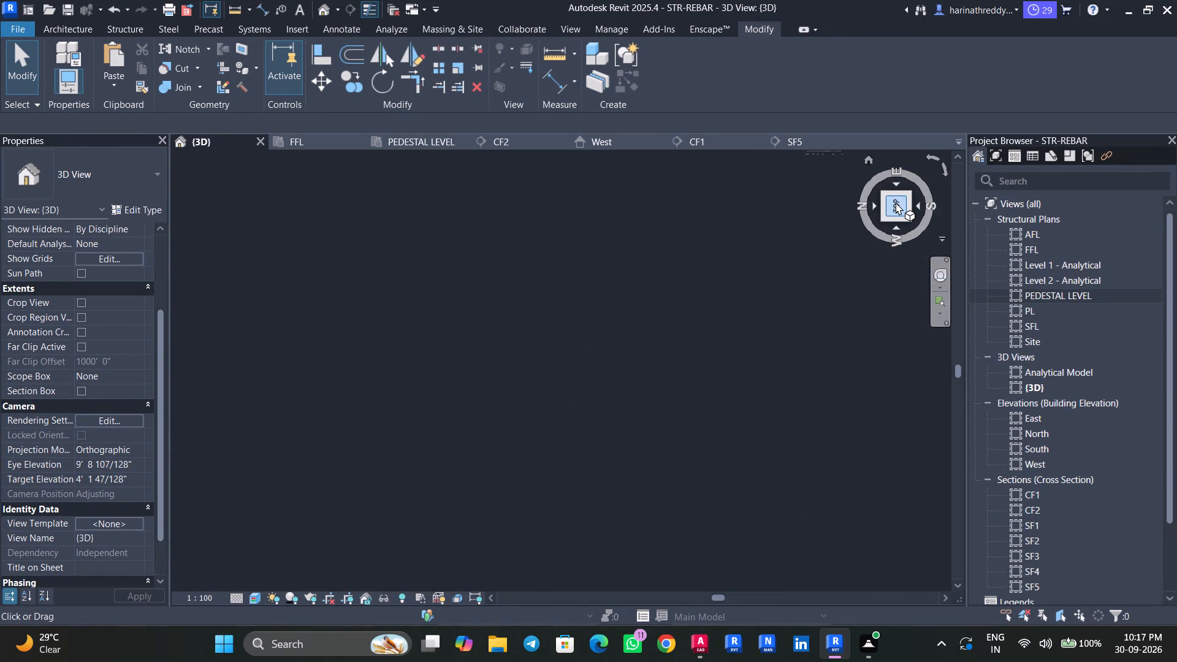
pyautogui.scroll(6, 631, 235)
pyautogui.scroll(-1, 718, 210)
pyautogui.scroll(14, 718, 210)
pyautogui.scroll(-1, 674, 237)
pyautogui.scroll(2, 674, 237)
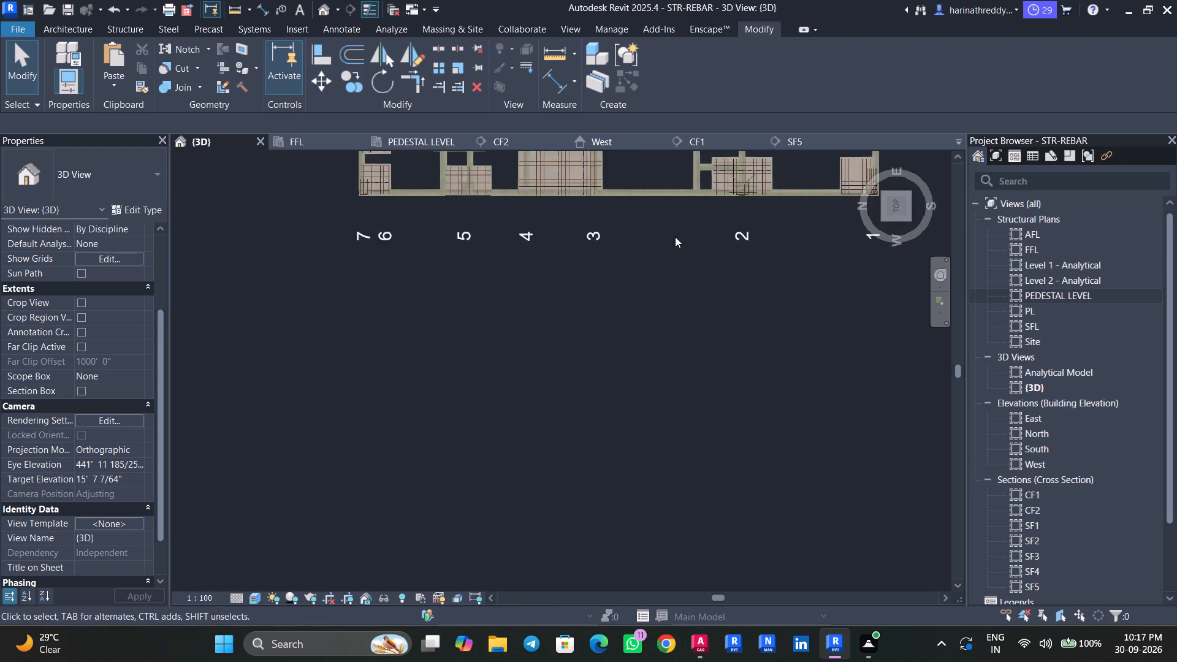
pyautogui.scroll(3, 675, 237)
pyautogui.moveTo(649, 230); pyautogui.dragTo(493, 471, button='middle')
pyautogui.scroll(6, 658, 443)
pyautogui.click(598, 387)
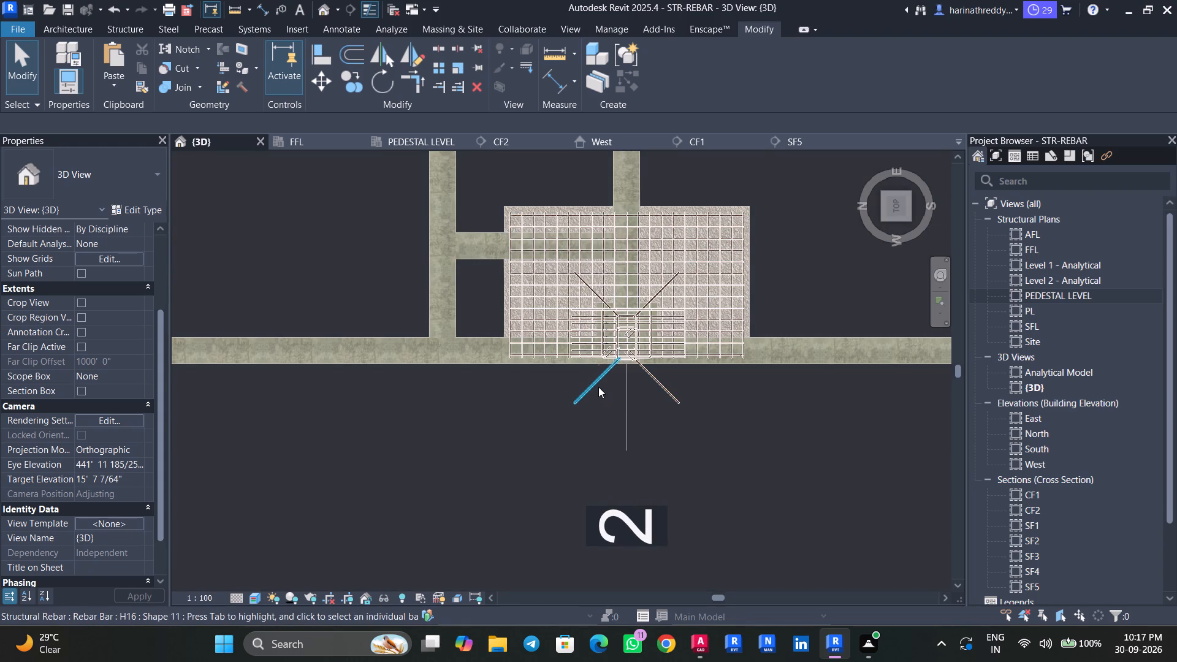
pyautogui.scroll(5, 632, 402)
pyautogui.click(139, 528)
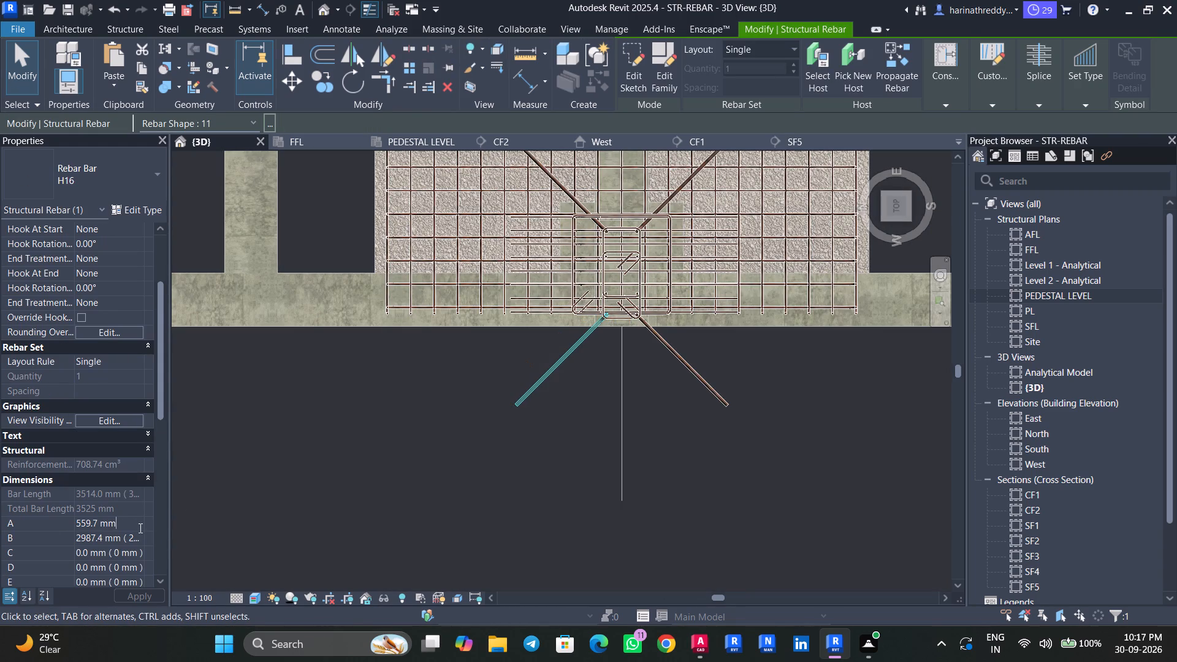
pyautogui.moveTo(139, 525); pyautogui.dragTo(59, 525)
pyautogui.write('150')
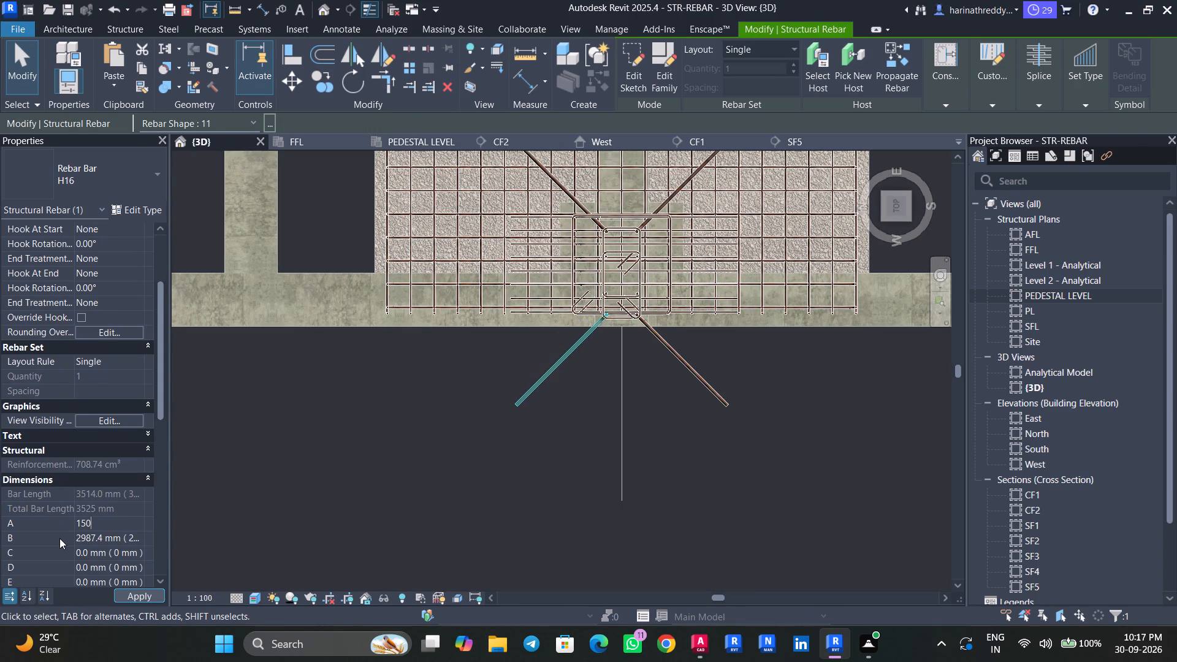
pyautogui.scroll(8, 598, 348)
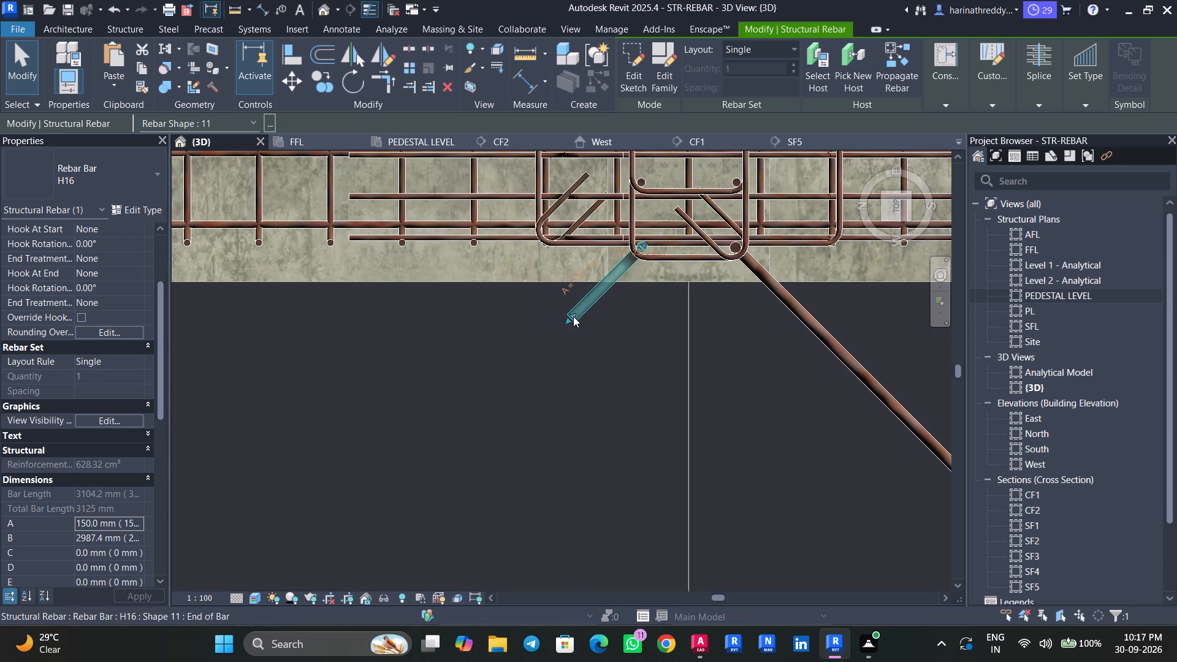
pyautogui.moveTo(573, 316); pyautogui.dragTo(605, 276)
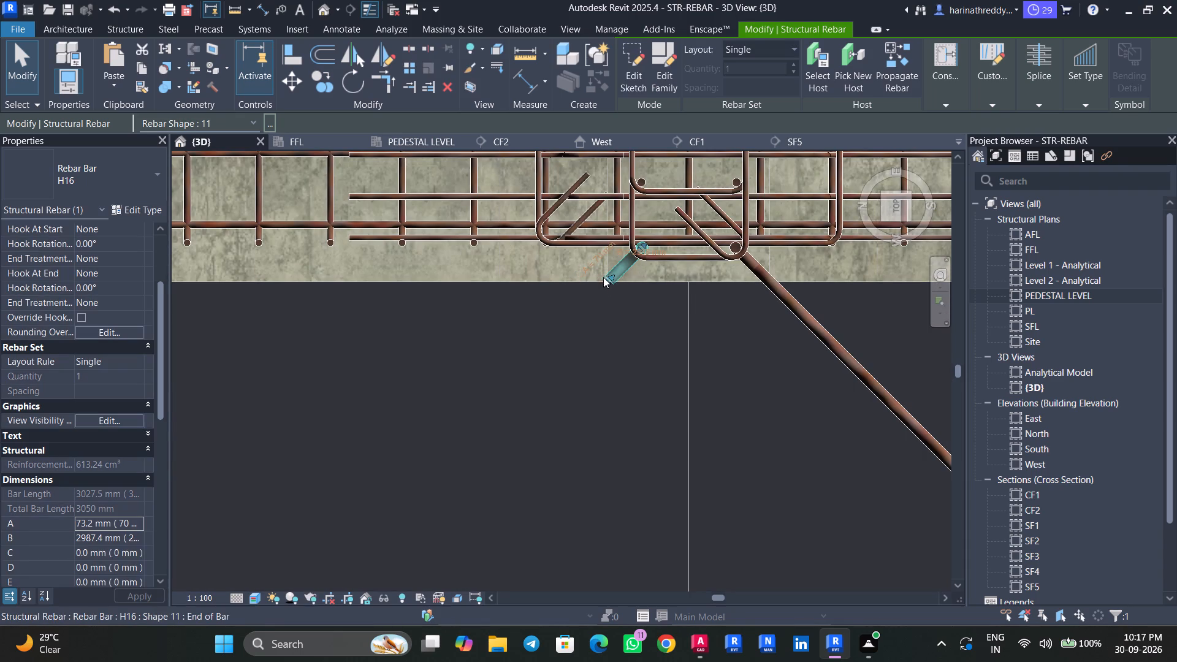
pyautogui.moveTo(792, 366); pyautogui.dragTo(657, 420, button='middle')
pyautogui.press('Escape')
pyautogui.press('Escape')
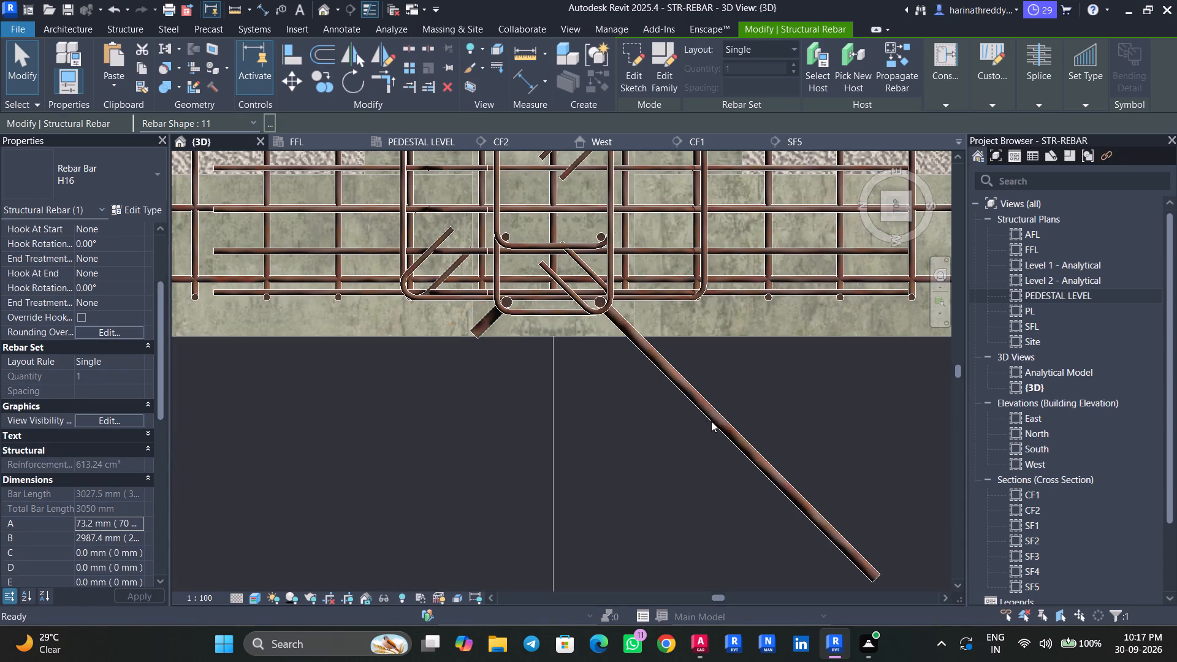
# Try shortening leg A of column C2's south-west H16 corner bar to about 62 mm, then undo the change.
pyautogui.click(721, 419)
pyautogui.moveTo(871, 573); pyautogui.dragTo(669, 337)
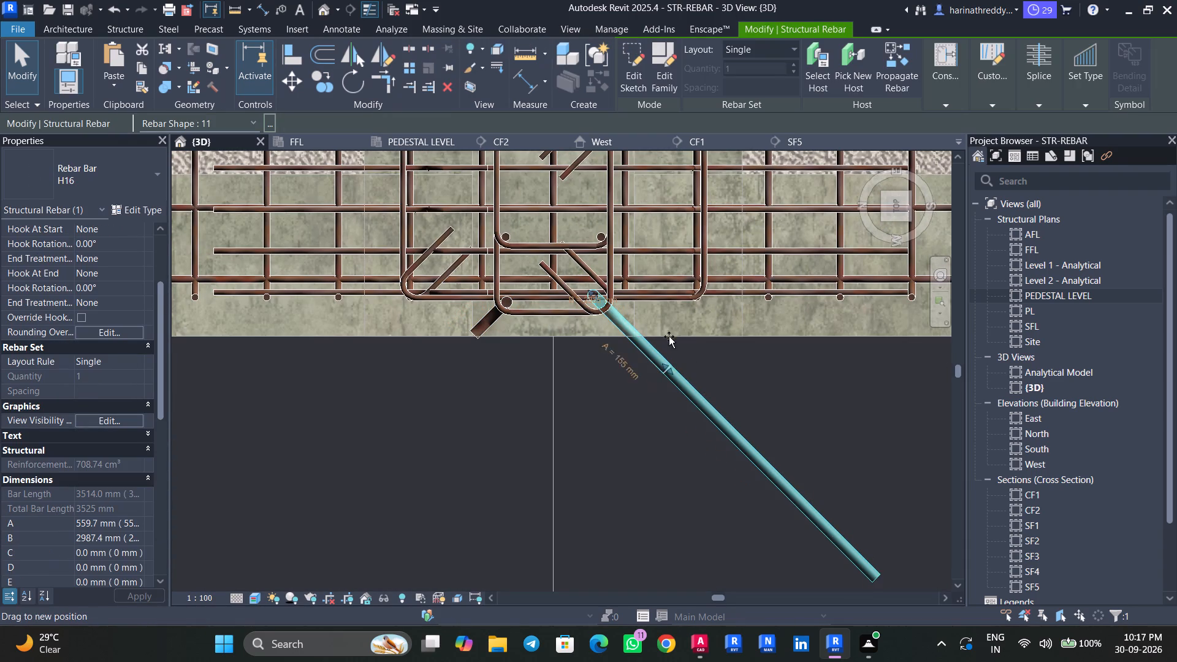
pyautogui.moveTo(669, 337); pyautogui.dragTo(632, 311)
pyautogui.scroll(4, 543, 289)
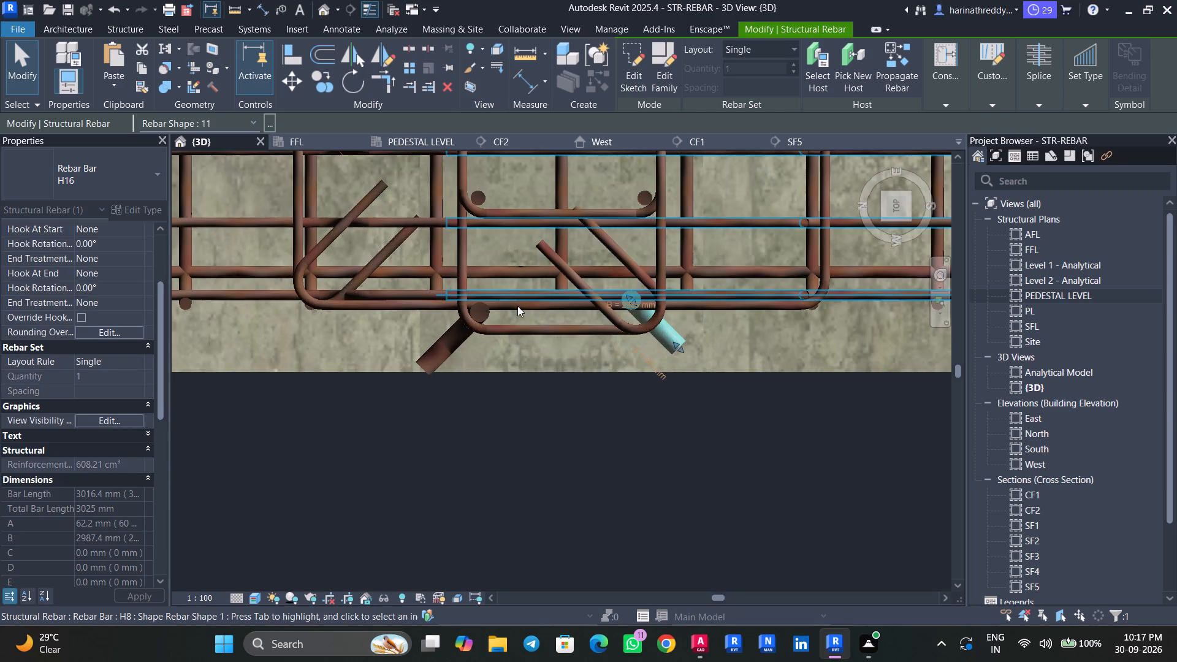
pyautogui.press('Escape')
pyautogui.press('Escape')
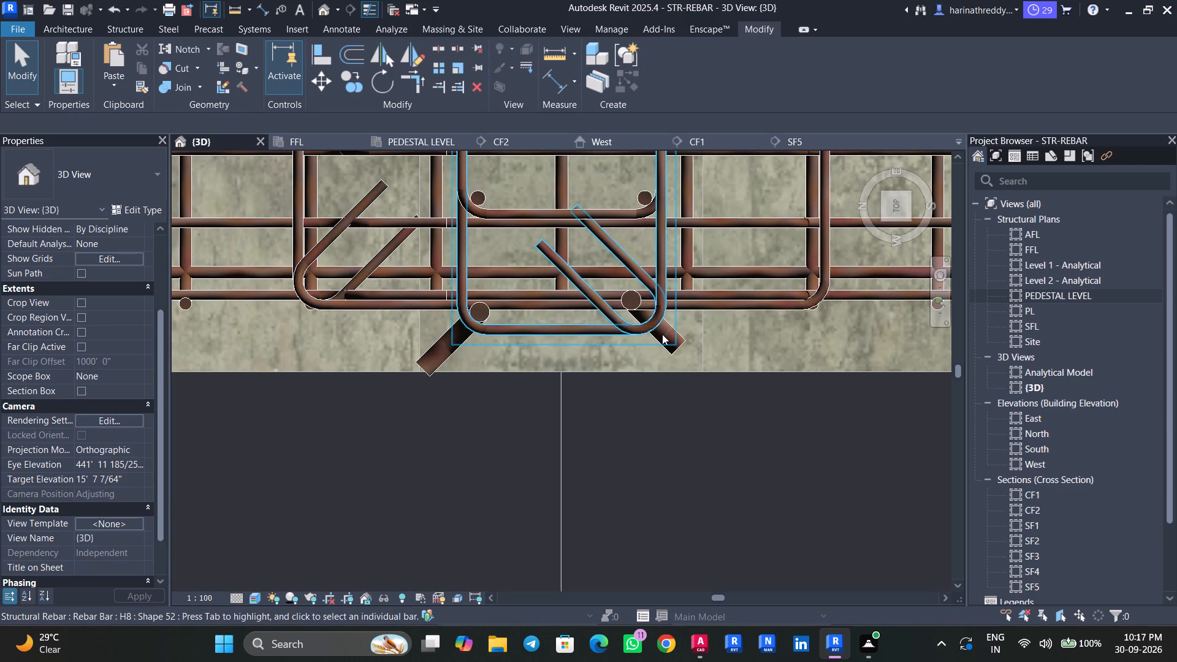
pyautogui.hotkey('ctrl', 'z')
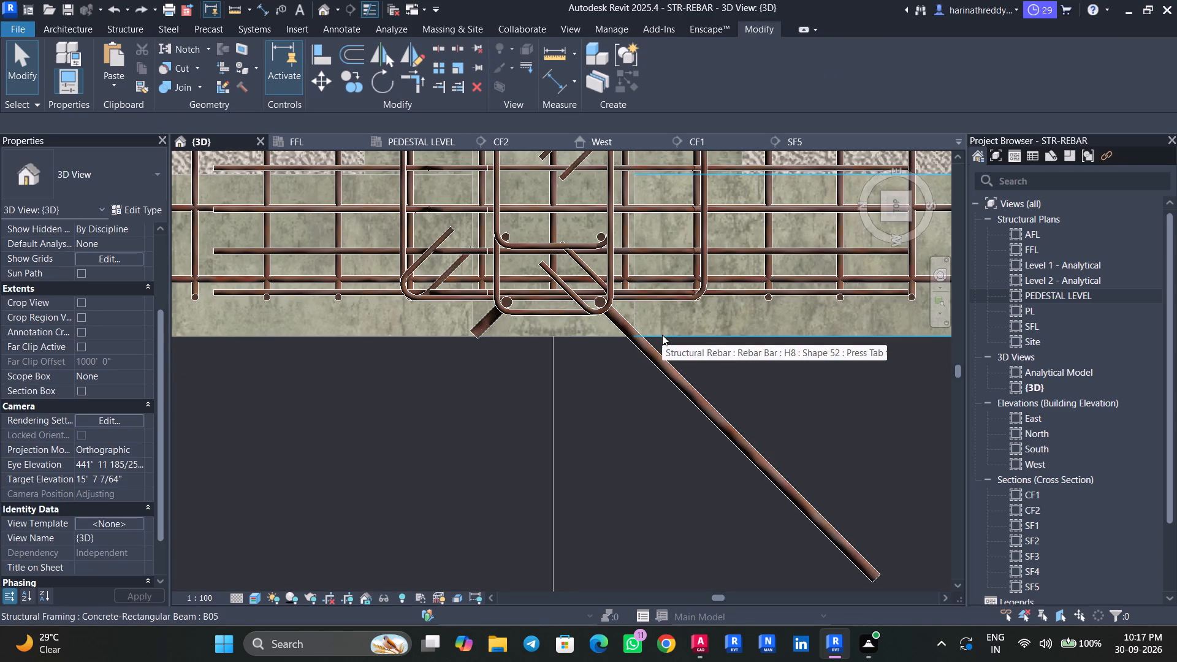
# Shorten leg A of the south-west H16 corner bar to about 76 mm and nudge the bar west and south into the tie's corner.
pyautogui.click(629, 331)
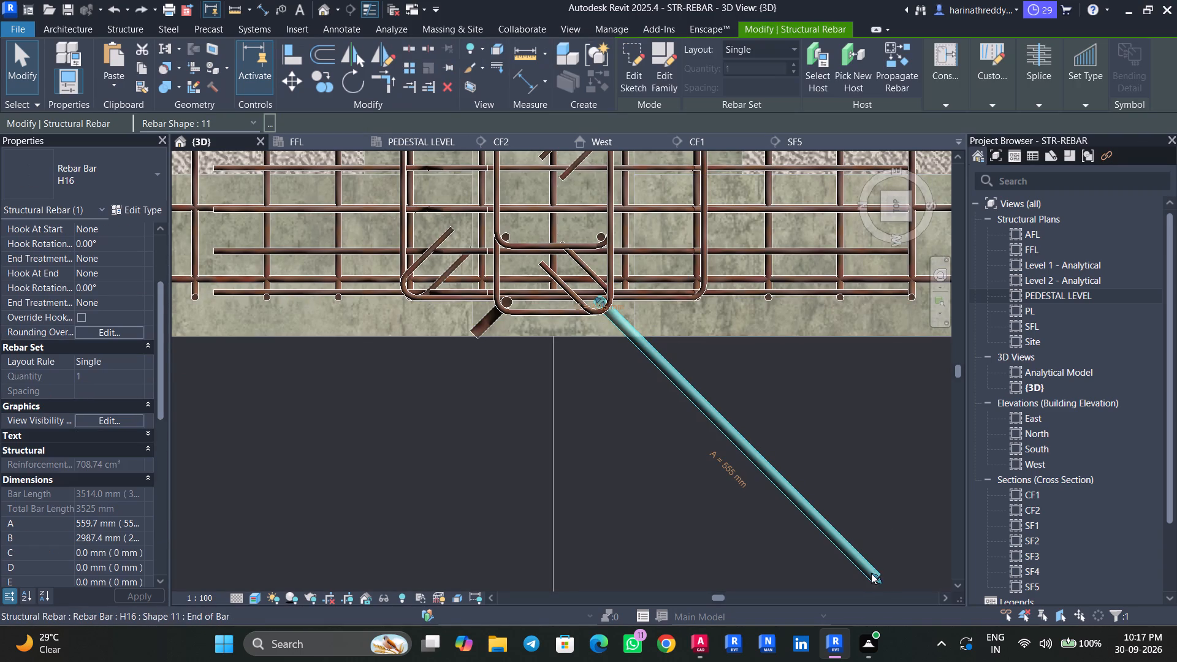
pyautogui.moveTo(873, 573); pyautogui.dragTo(623, 333)
pyautogui.scroll(8, 598, 313)
pyautogui.press('Down')
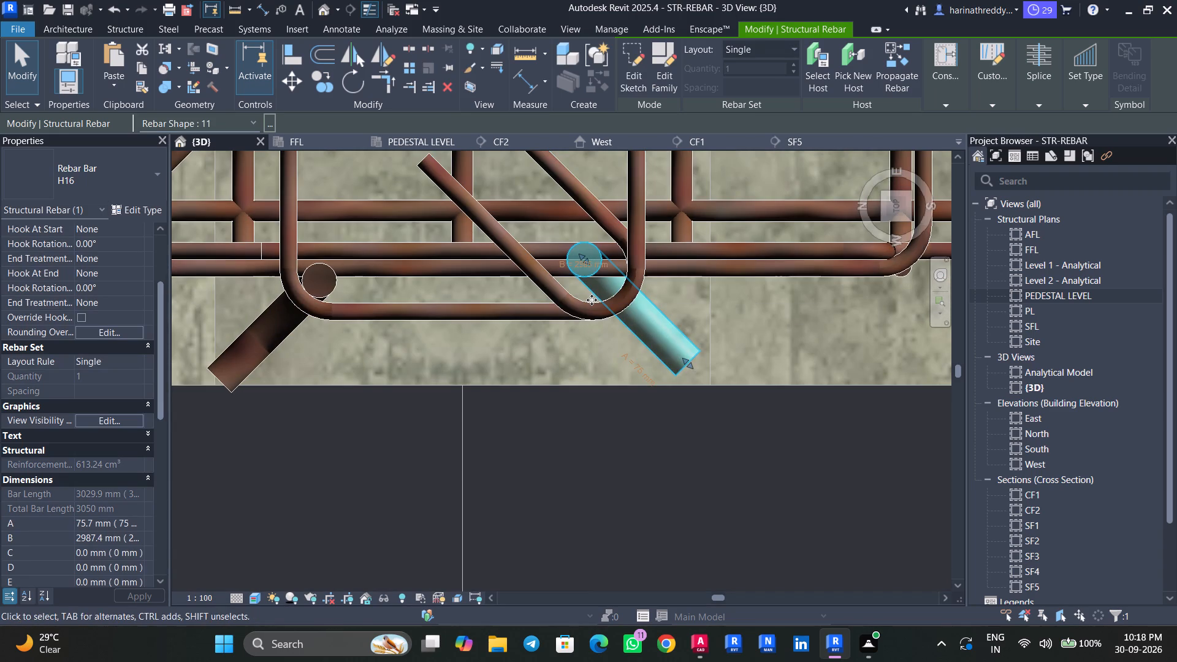
pyautogui.press('Down')
pyautogui.press('Down')
pyautogui.press('Down')
pyautogui.press('Right')
pyautogui.press('Right')
pyautogui.press('Down')
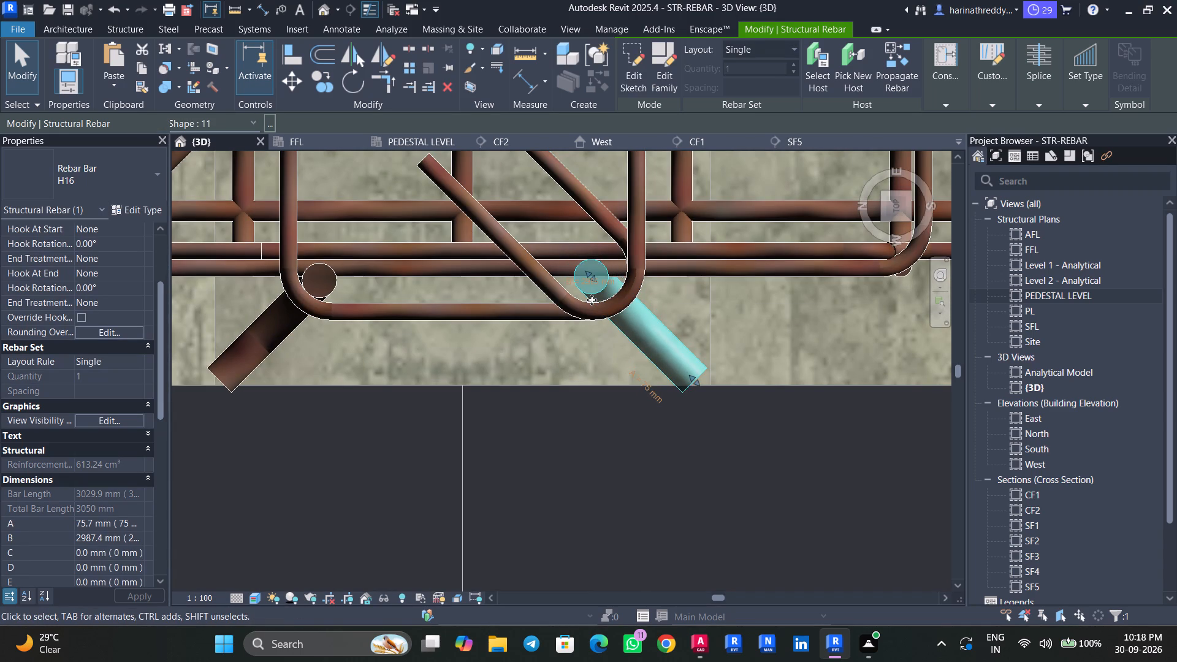
pyautogui.press('Right')
pyautogui.press('Right')
pyautogui.press('Down')
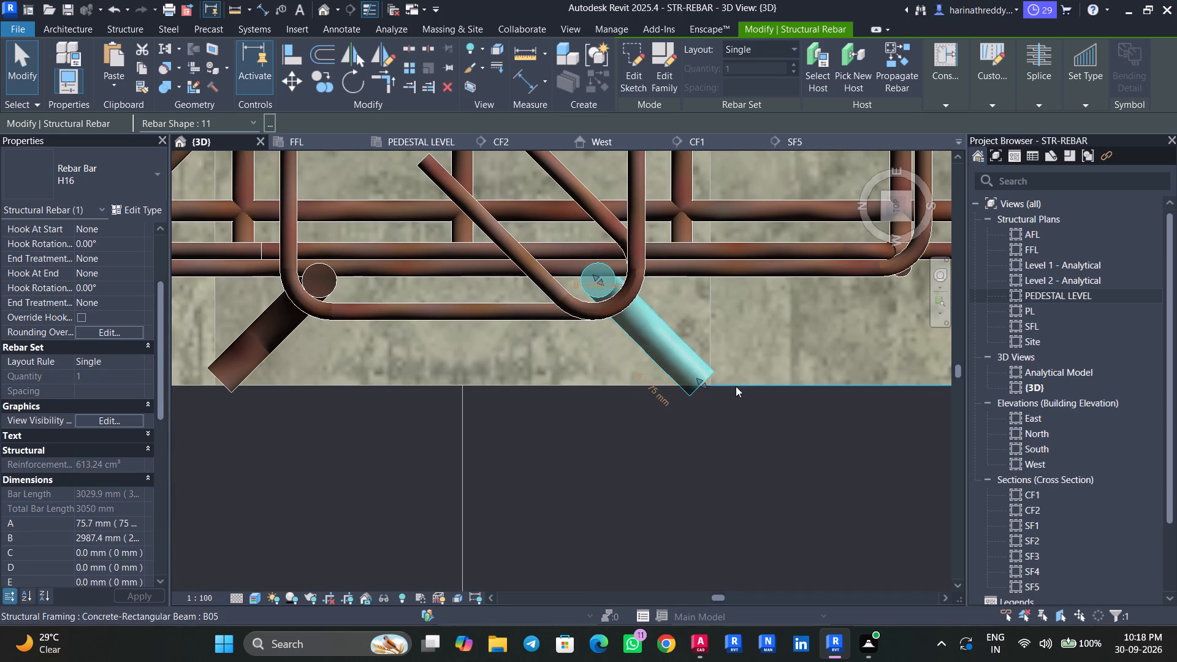
# Trim leg A of the south-west H16 corner bar to about 65 mm and nudge the bar further south against the tie's bend.
pyautogui.scroll(5, 734, 385)
pyautogui.moveTo(672, 383); pyautogui.dragTo(642, 354)
pyautogui.scroll(-7, 565, 405)
pyautogui.moveTo(556, 422); pyautogui.dragTo(656, 424, button='middle')
pyautogui.press('`')
pyautogui.press('`')
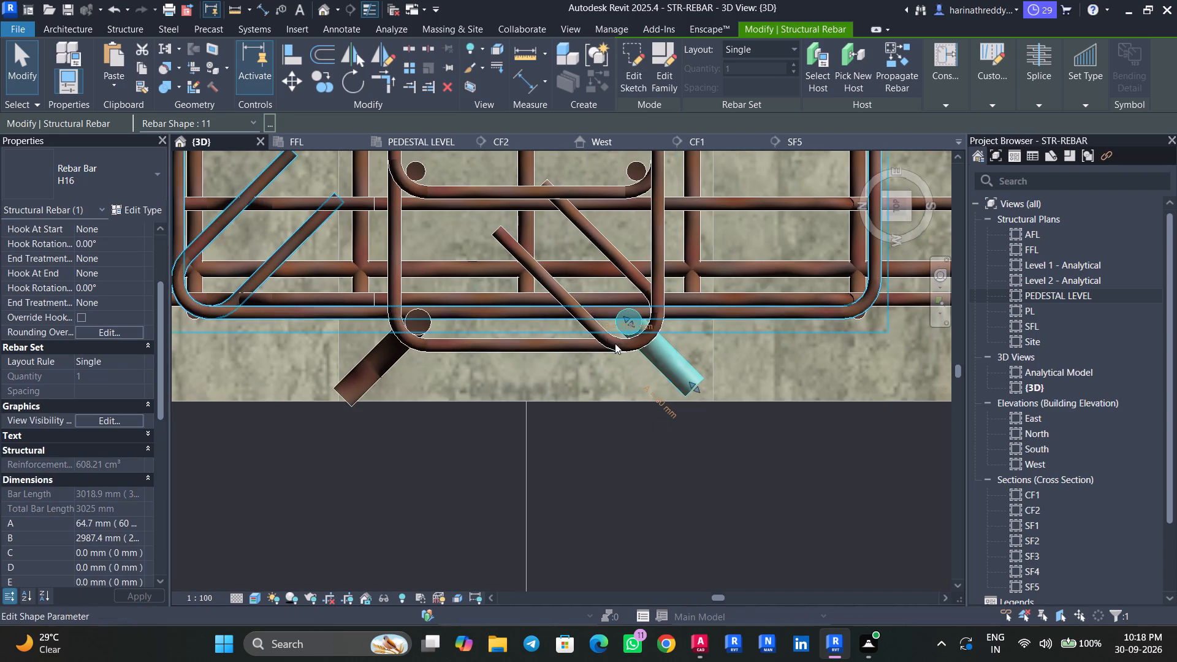
pyautogui.click(671, 367)
pyautogui.scroll(7, 671, 367)
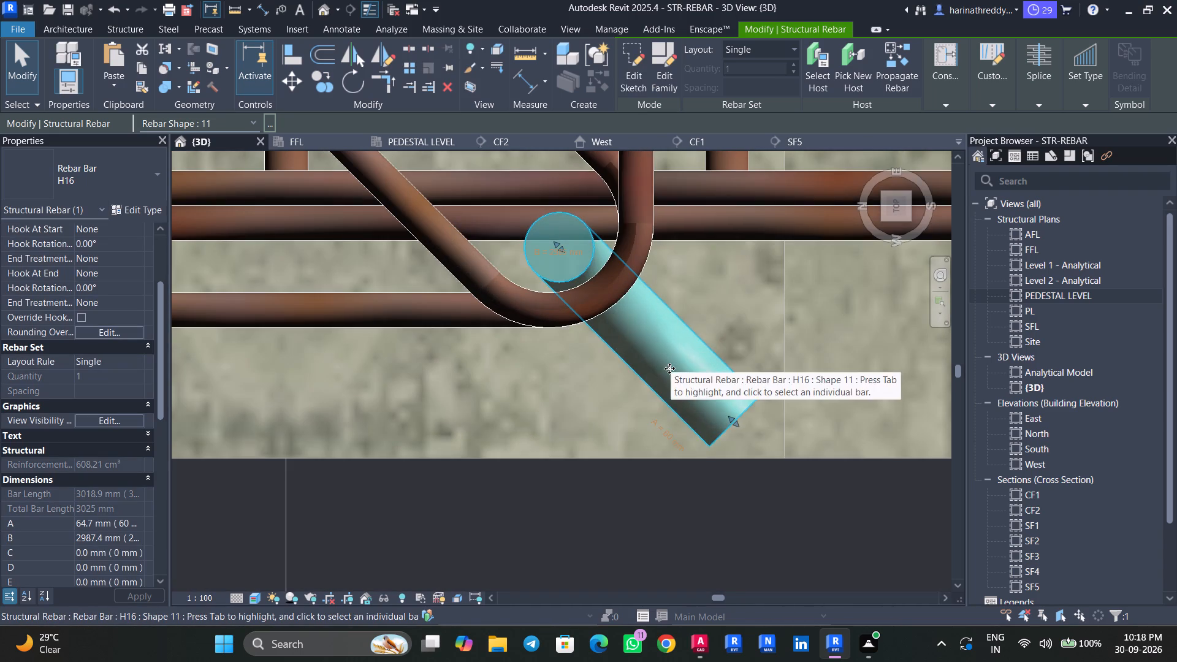
pyautogui.press('Right')
pyautogui.press('Right')
pyautogui.press('Right')
pyautogui.press('Right')
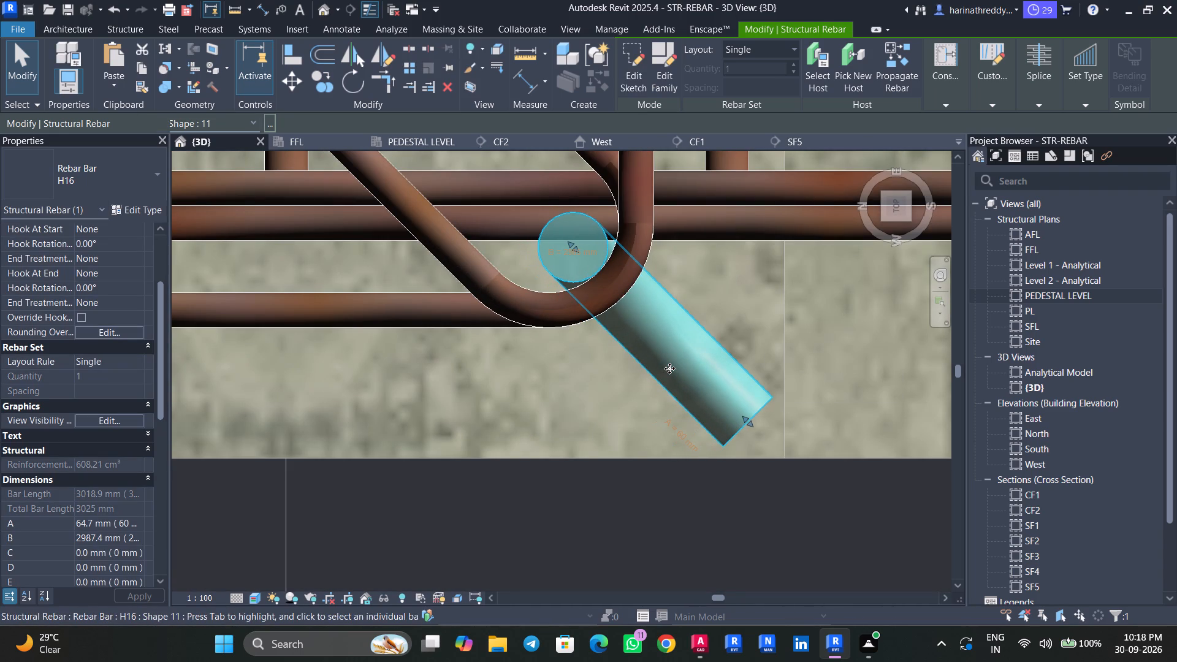
pyautogui.press('Right')
pyautogui.press('Left')
pyautogui.scroll(-6, 669, 368)
pyautogui.moveTo(574, 391); pyautogui.dragTo(734, 387, button='middle')
pyautogui.press('Escape')
pyautogui.press('Escape')
# Shorten the north-west H16 corner bar's bent leg slightly so its end lies within the beam's outer edge.
pyautogui.click(465, 383)
pyautogui.scroll(5, 451, 394)
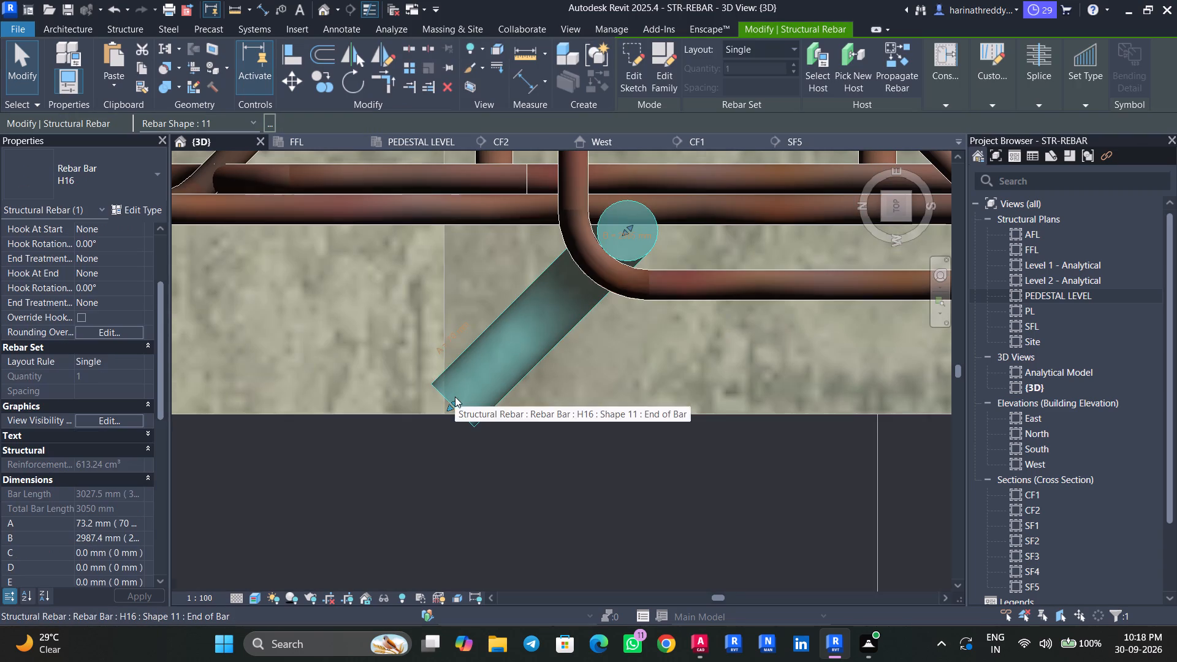
pyautogui.moveTo(455, 397); pyautogui.dragTo(478, 382)
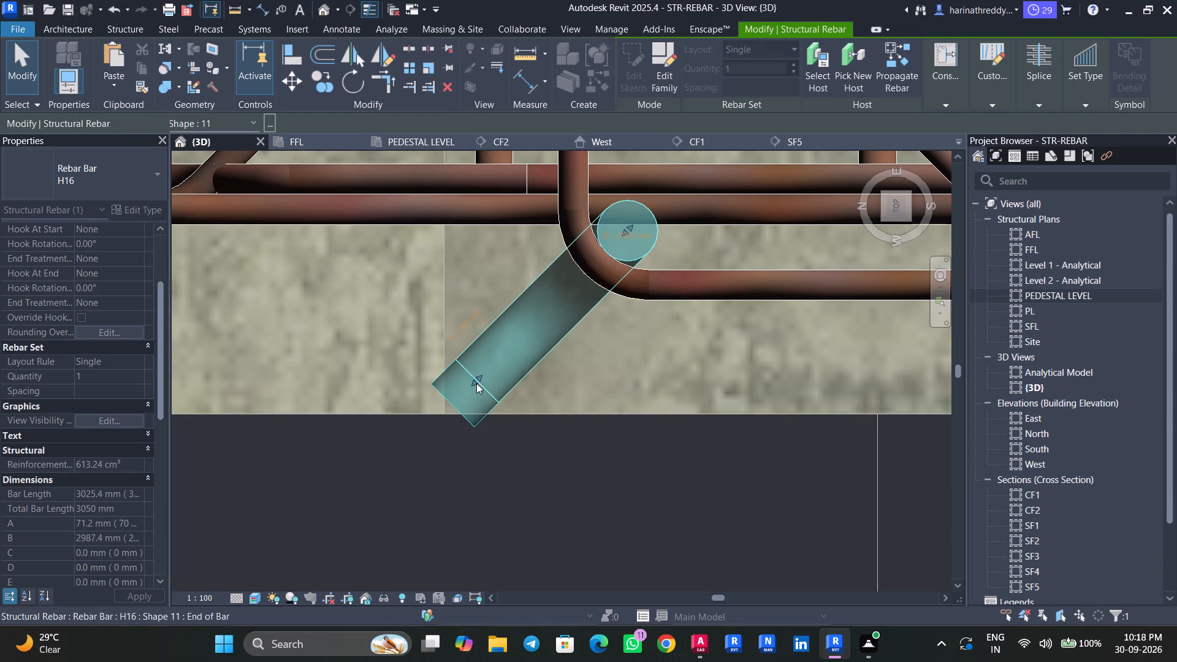
pyautogui.press('Escape')
pyautogui.press('Escape')
pyautogui.press('Escape')
# Save the STR-REBAR project.
pyautogui.scroll(-20, 413, 441)
pyautogui.scroll(-5, 413, 441)
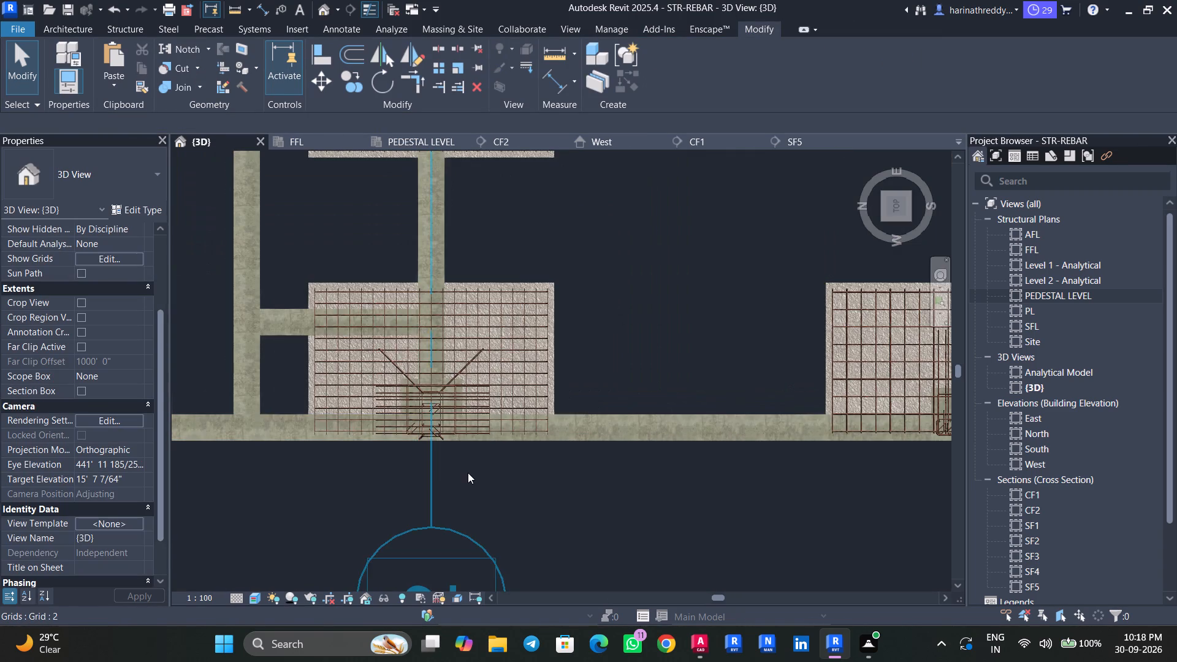
pyautogui.scroll(-8, 468, 468)
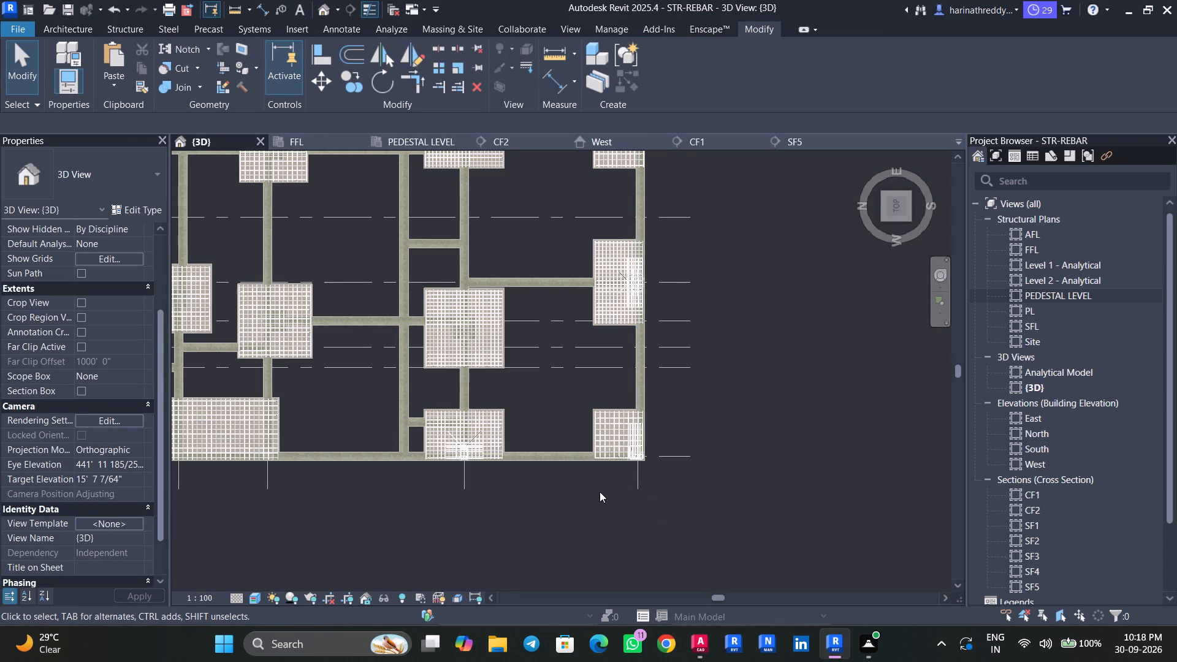
pyautogui.hotkey('ctrl', 's')
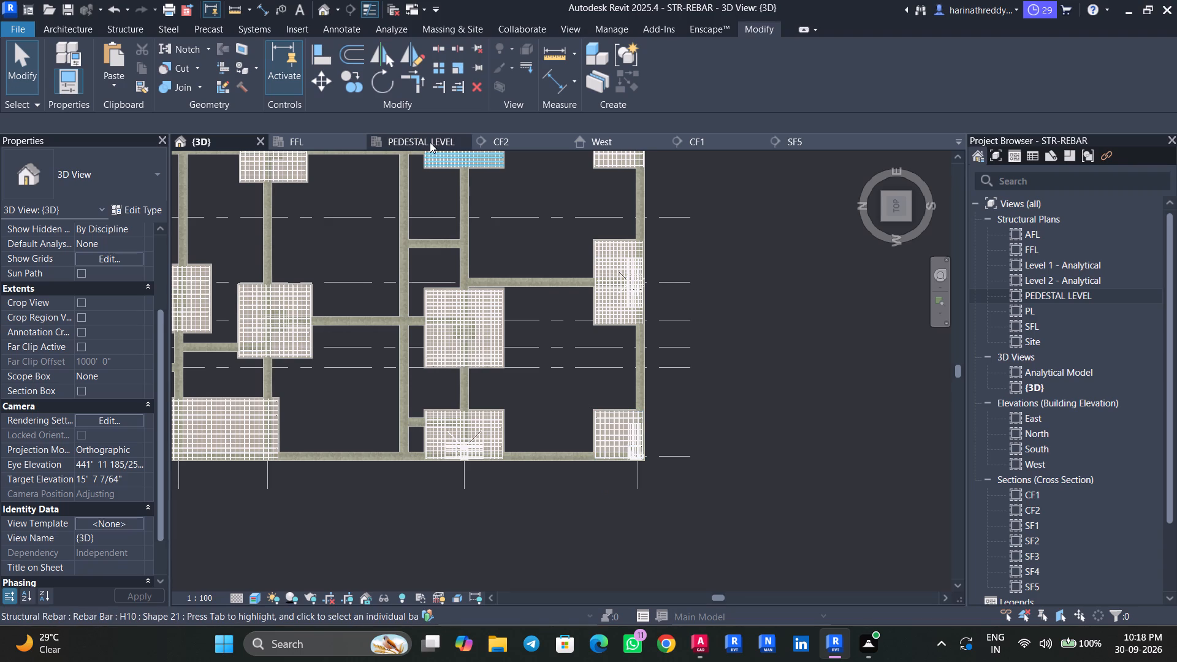
pyautogui.scroll(2, 457, 436)
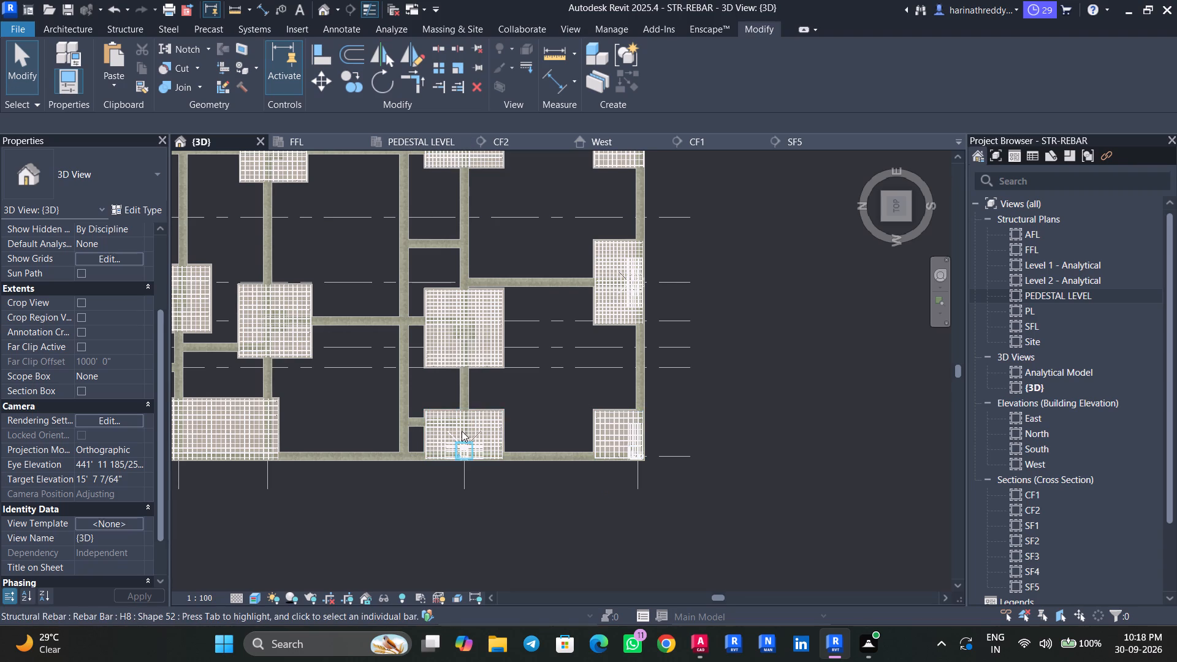
# Examine the column C4 reinforcement at footing SF1 in the 3D view, the AFL plan and section SF1.
pyautogui.scroll(6, 508, 441)
pyautogui.scroll(-1, 434, 453)
pyautogui.scroll(2, 434, 453)
pyautogui.scroll(-1, 434, 453)
pyautogui.scroll(7, 434, 453)
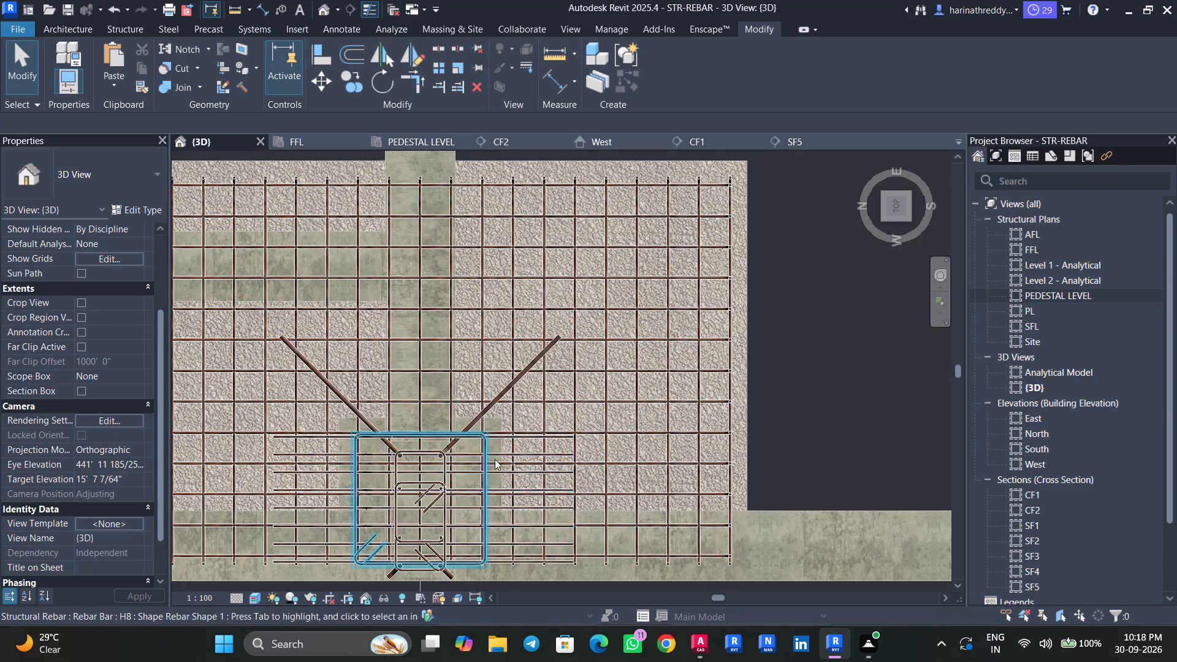
pyautogui.scroll(-19, 473, 461)
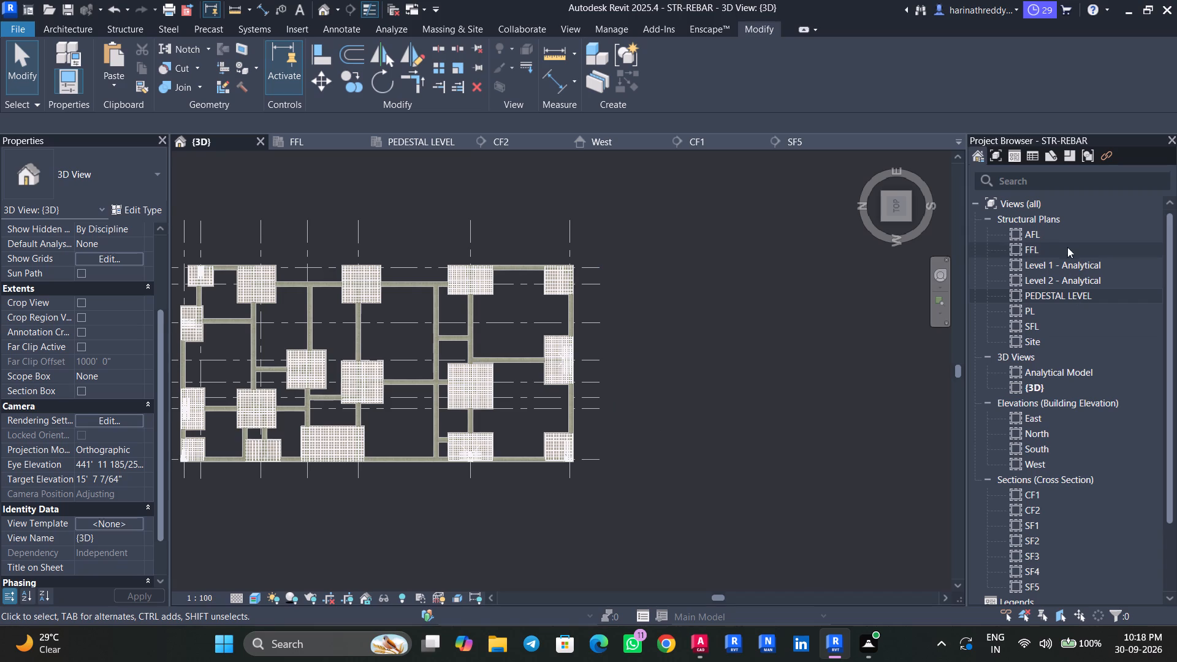
pyautogui.doubleClick(1047, 237)
pyautogui.scroll(-8, 804, 496)
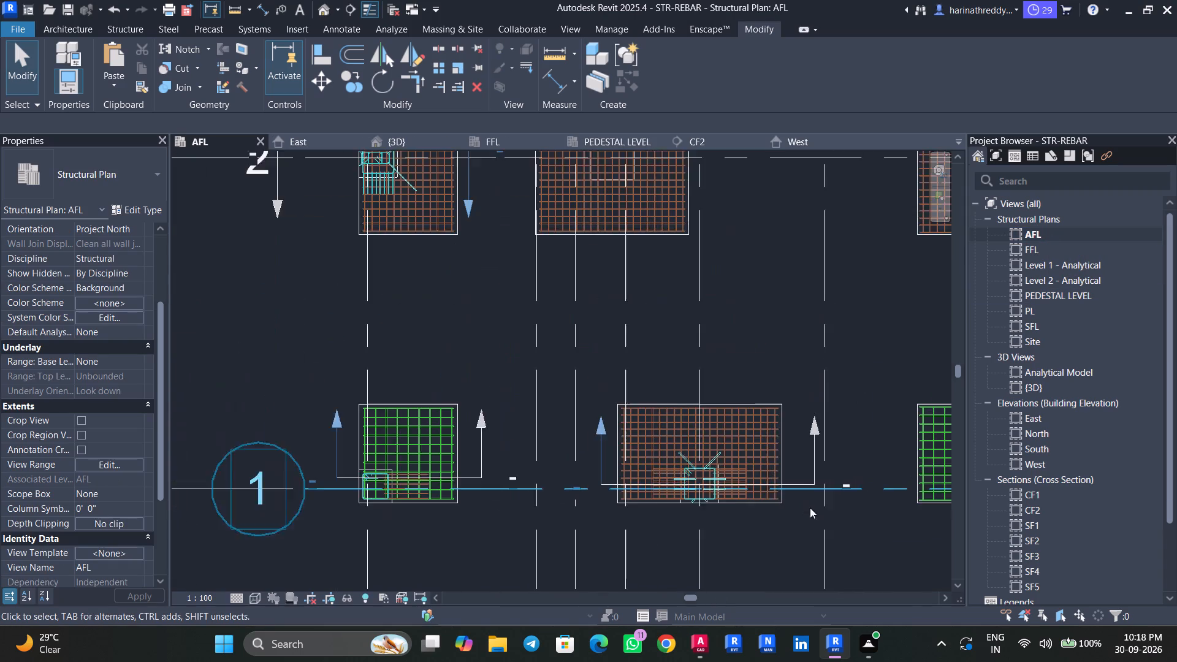
pyautogui.moveTo(810, 508); pyautogui.dragTo(777, 452, button='middle')
pyautogui.doubleClick(1034, 526)
pyautogui.moveTo(637, 522); pyautogui.dragTo(637, 484, button='middle')
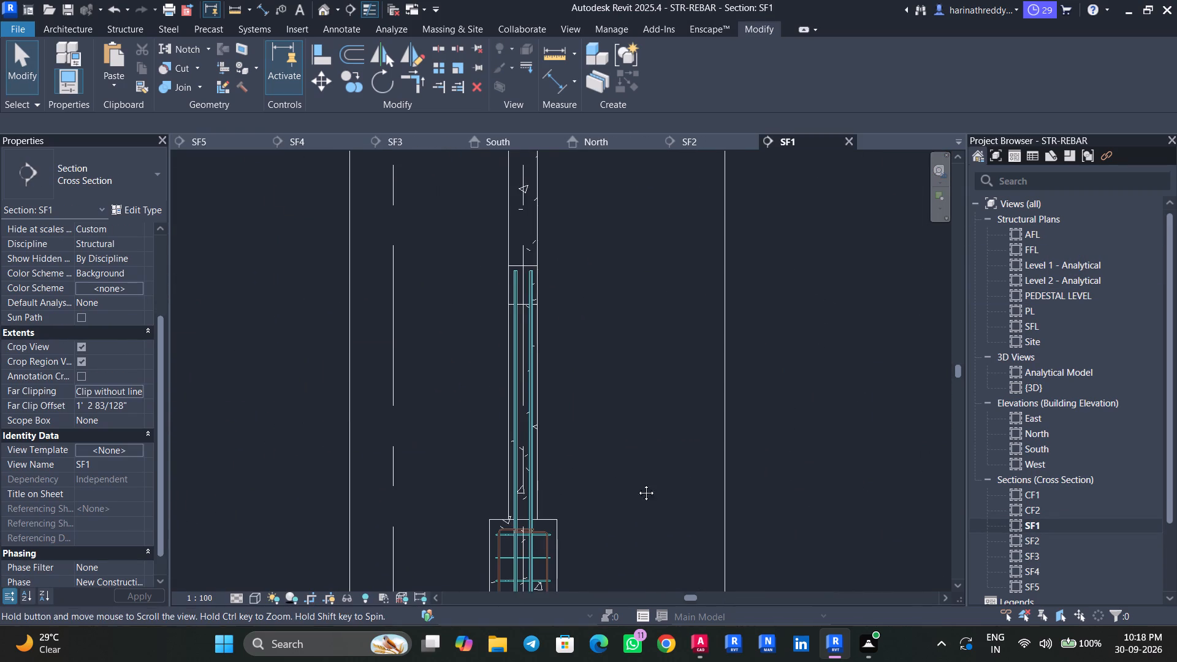
pyautogui.moveTo(637, 484); pyautogui.dragTo(639, 310, button='middle')
pyautogui.scroll(10, 536, 461)
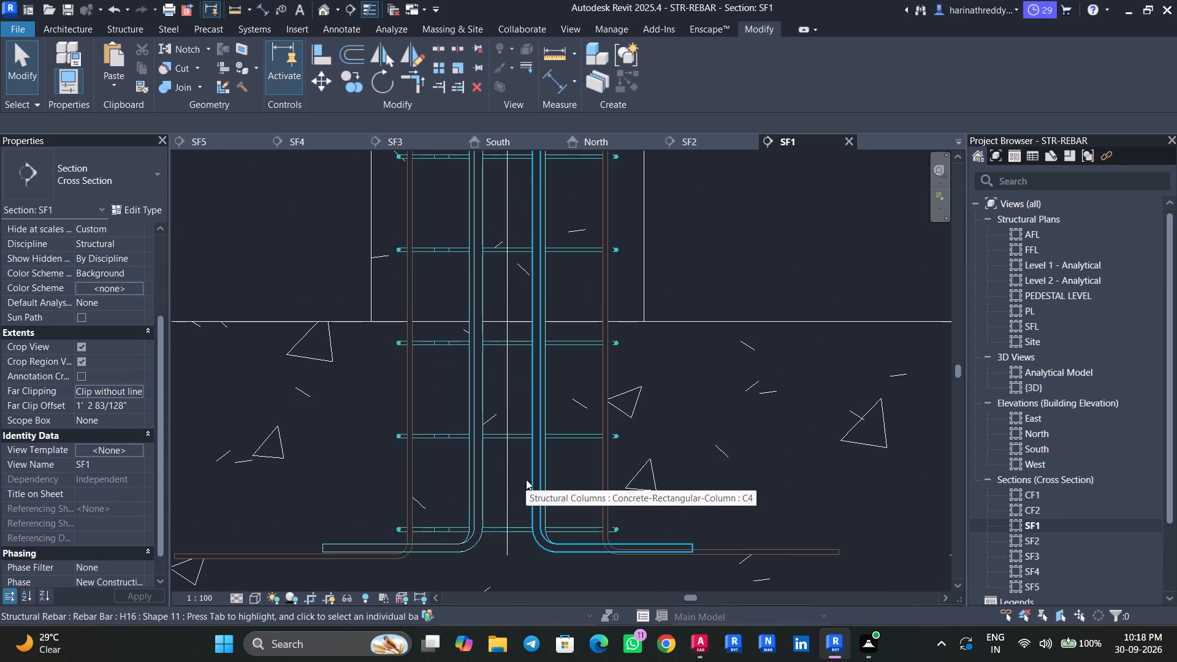
pyautogui.scroll(-4, 687, 370)
pyautogui.moveTo(687, 381); pyautogui.dragTo(649, 558, button='middle')
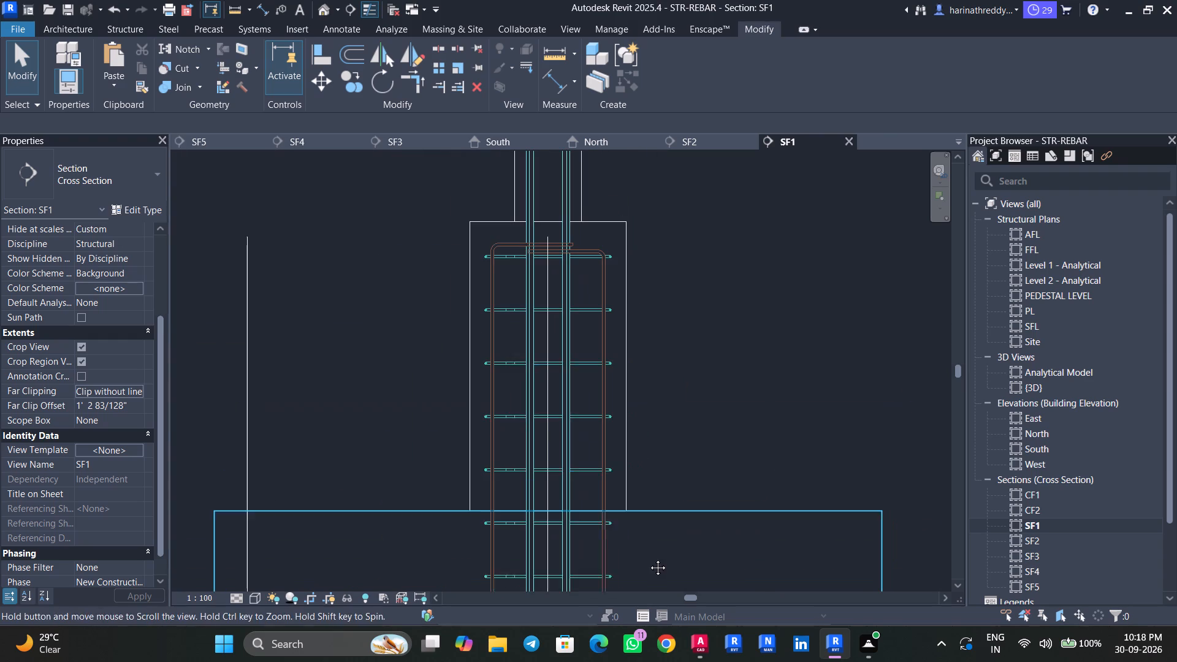
pyautogui.moveTo(649, 558); pyautogui.dragTo(650, 561, button='middle')
pyautogui.click(583, 204)
pyautogui.scroll(-4, 649, 232)
pyautogui.moveTo(649, 232); pyautogui.dragTo(634, 346, button='middle')
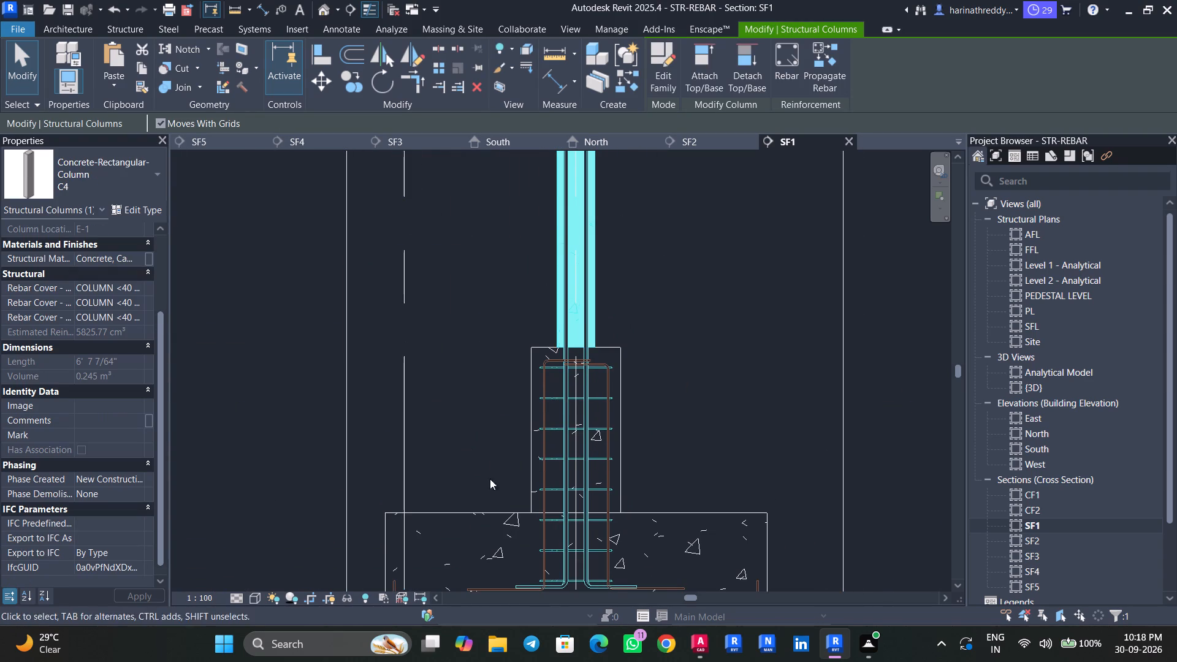
# Switch to AutoCAD and read column C4's bar and stirrup details in the column schedule of TYPICAL FLOOR DETAILS.
pyautogui.click(695, 650)
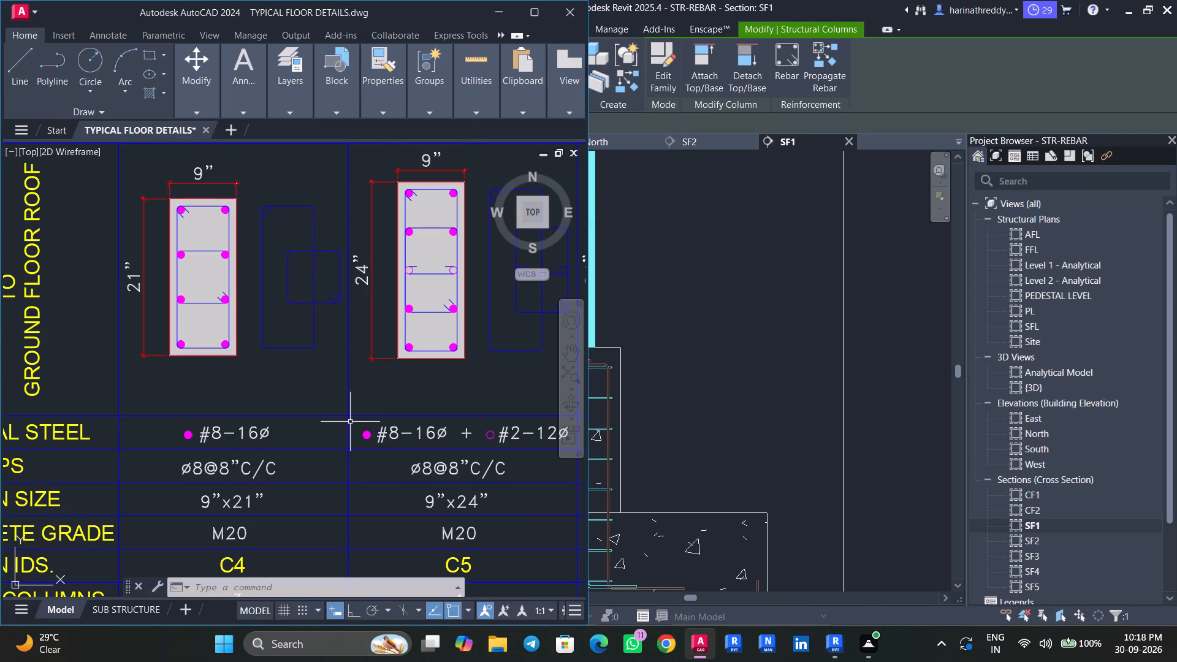
pyautogui.scroll(-2, 351, 423)
pyautogui.scroll(2, 302, 433)
pyautogui.moveTo(353, 382); pyautogui.dragTo(349, 391, button='middle')
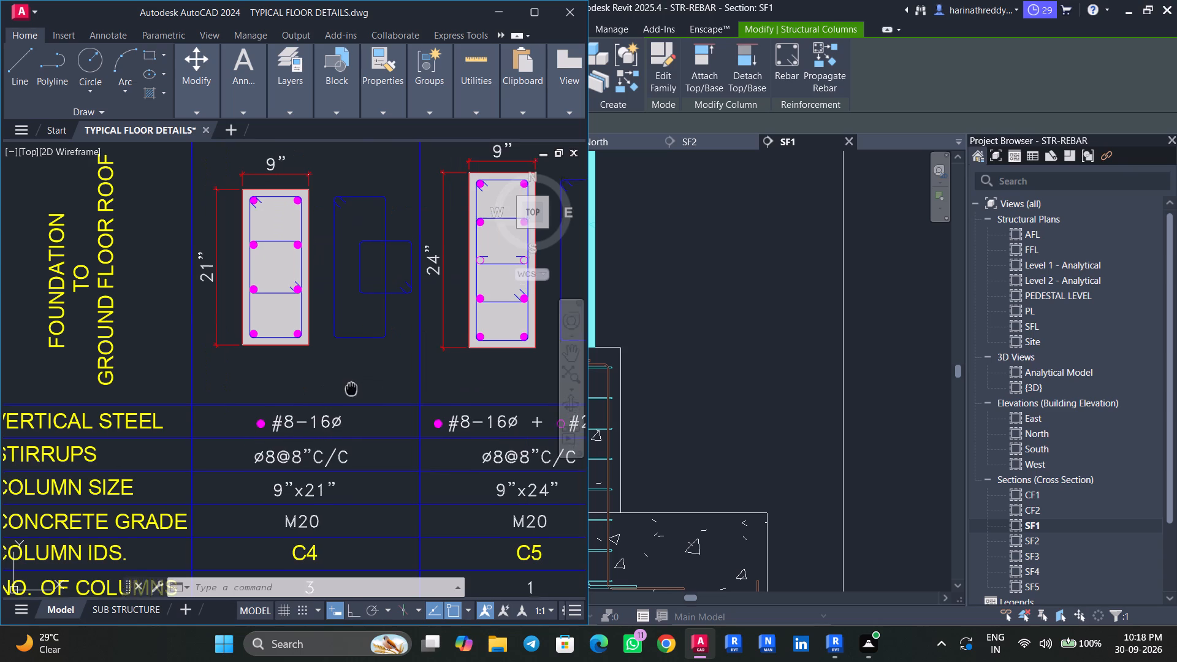
pyautogui.moveTo(349, 391); pyautogui.dragTo(346, 398, button='middle')
pyautogui.click(844, 640)
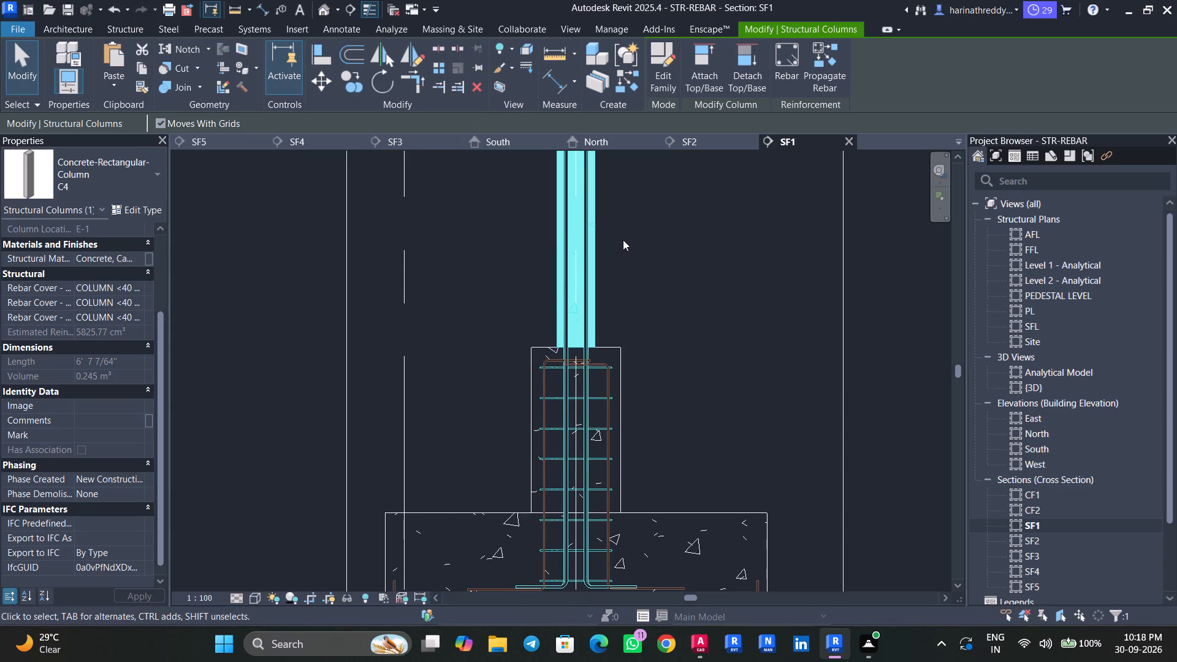
# Back in Revit, check column C4 and its H16 vertical bars in section SF1.
pyautogui.moveTo(623, 241); pyautogui.dragTo(581, 362, button='middle')
pyautogui.scroll(5, 539, 302)
pyautogui.press('Escape')
pyautogui.press('Escape')
pyautogui.click(544, 294)
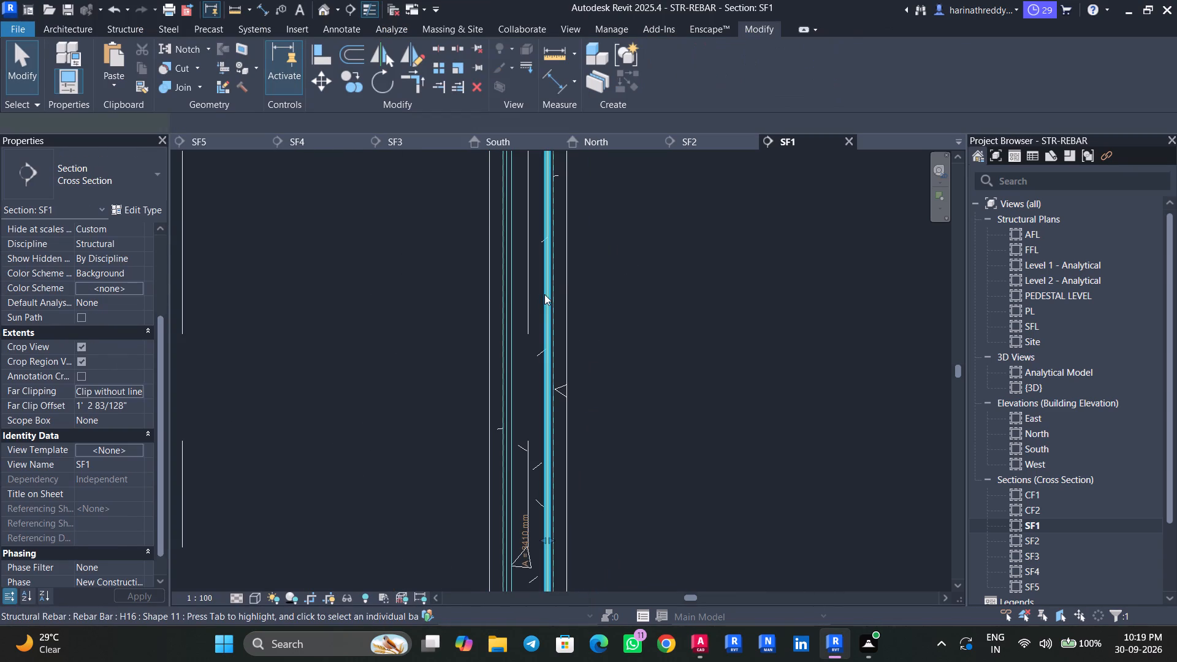
pyautogui.press('Escape')
pyautogui.press('Escape')
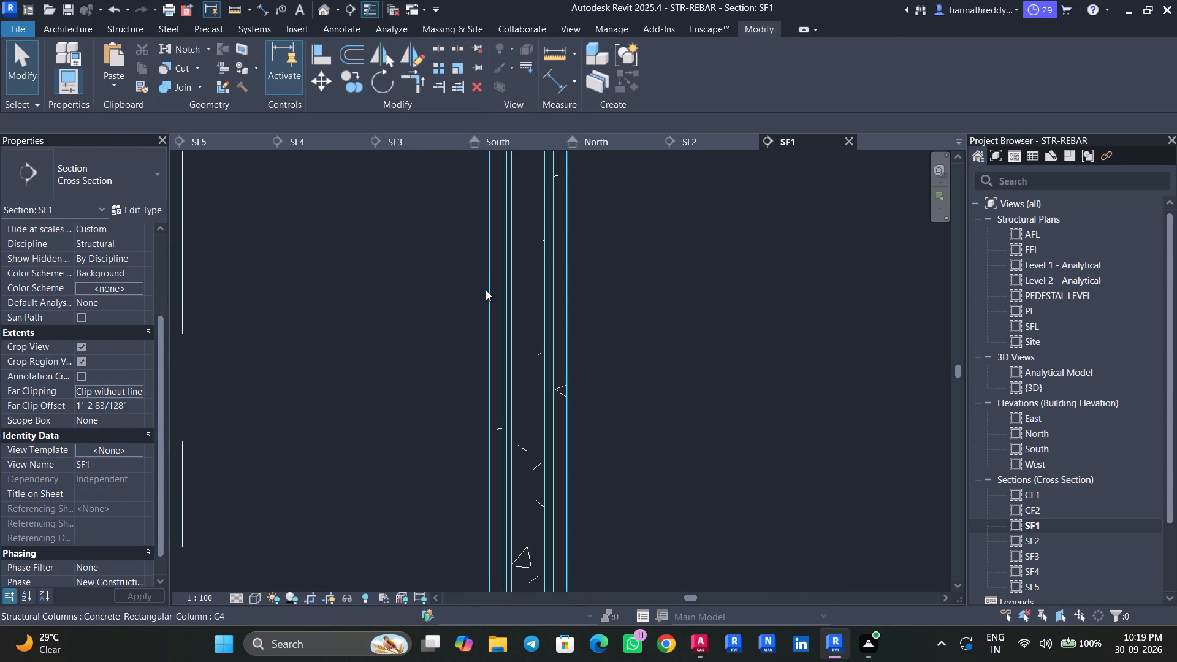
pyautogui.click(486, 290)
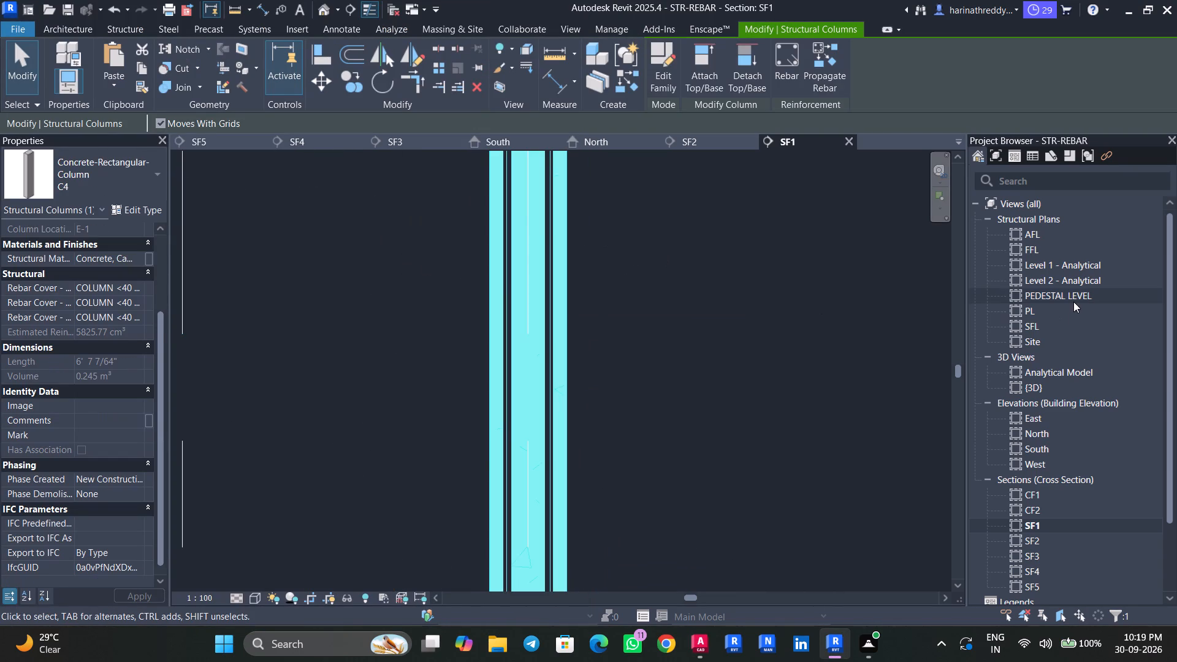
# Examine the C4 column's H16 bar arrangement on grid 1 in the PEDESTAL LEVEL plan.
pyautogui.doubleClick(1073, 302)
pyautogui.scroll(-20, 596, 428)
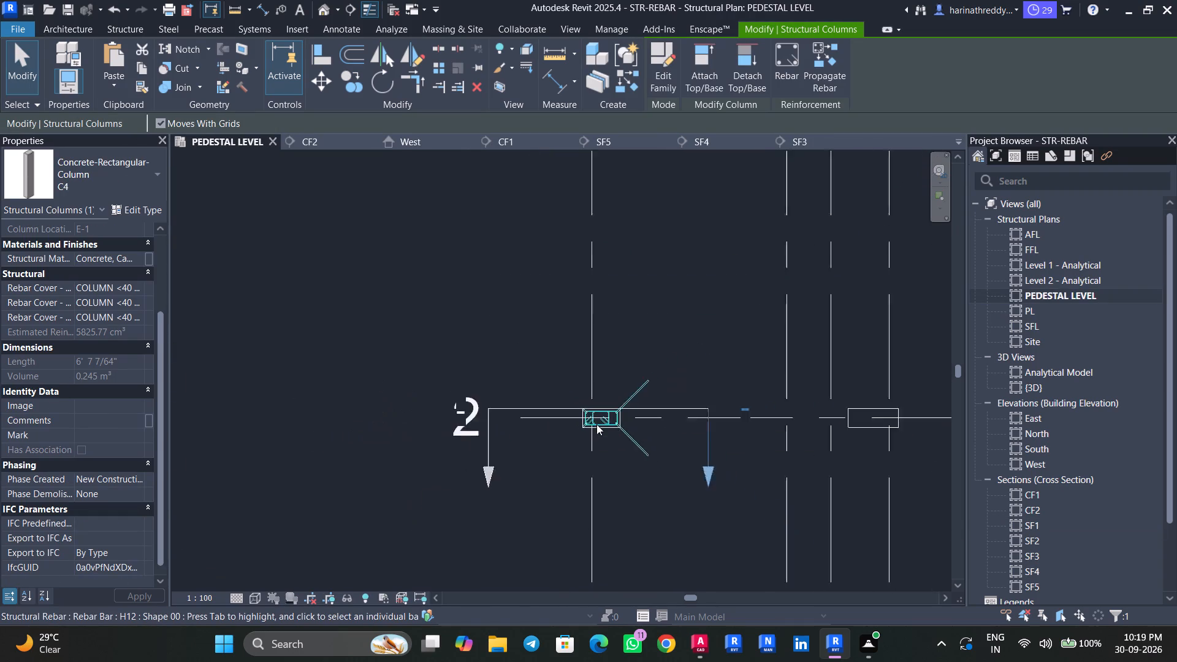
pyautogui.scroll(-12, 596, 424)
pyautogui.scroll(6, 660, 494)
pyautogui.scroll(-1, 654, 484)
pyautogui.scroll(12, 652, 481)
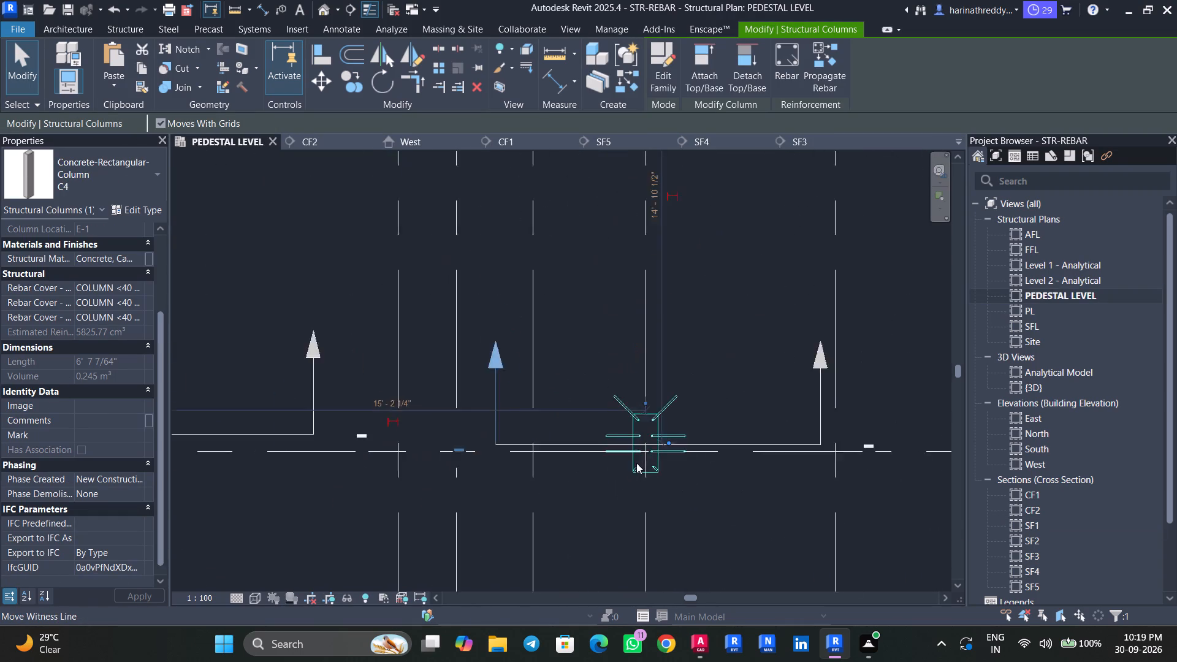
pyautogui.scroll(9, 636, 463)
pyautogui.moveTo(601, 479); pyautogui.dragTo(567, 519, button='middle')
pyautogui.press('Escape')
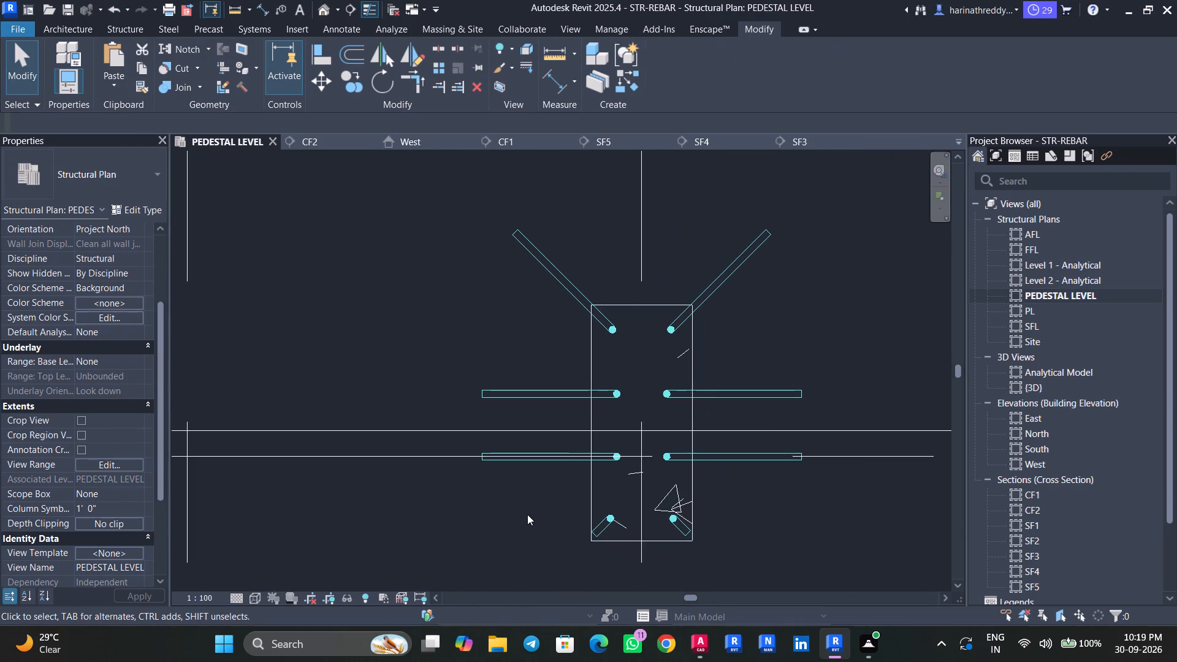
pyautogui.press('Escape')
pyautogui.press('Escape')
pyautogui.click(549, 457)
pyautogui.scroll(-9, 512, 503)
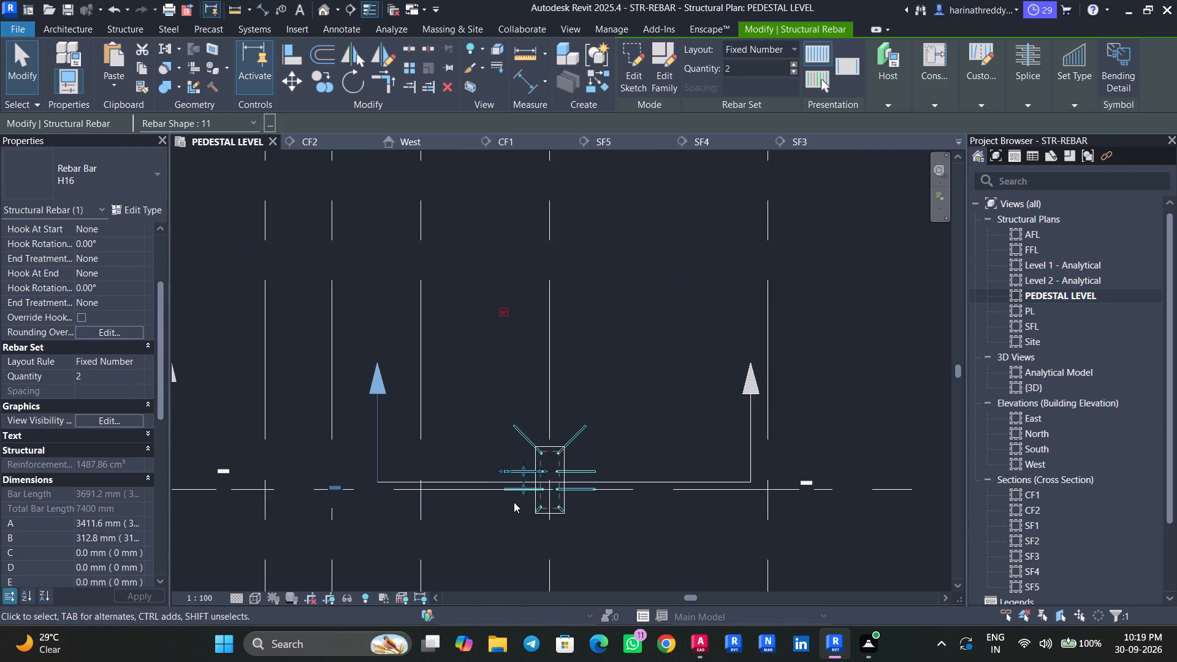
pyautogui.scroll(-6, 514, 502)
pyautogui.press('Escape')
pyautogui.press('Escape')
pyautogui.press('Escape')
pyautogui.press('Escape')
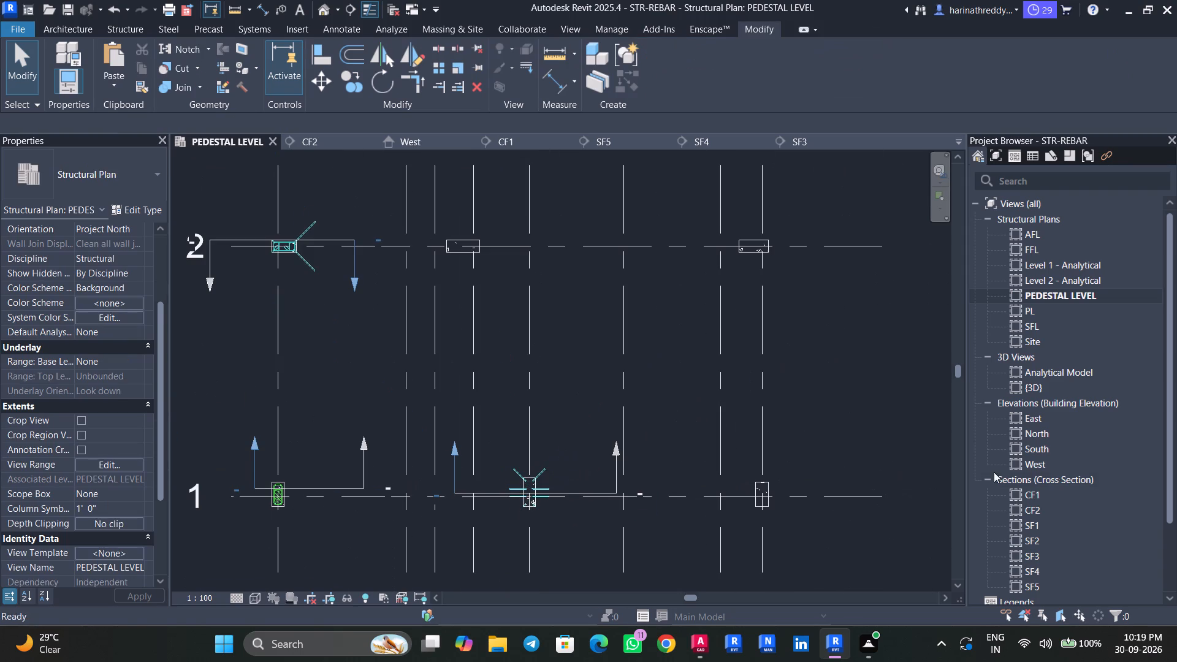
pyautogui.press('Escape')
pyautogui.press('Escape')
pyautogui.press('Escape')
pyautogui.press('Escape')
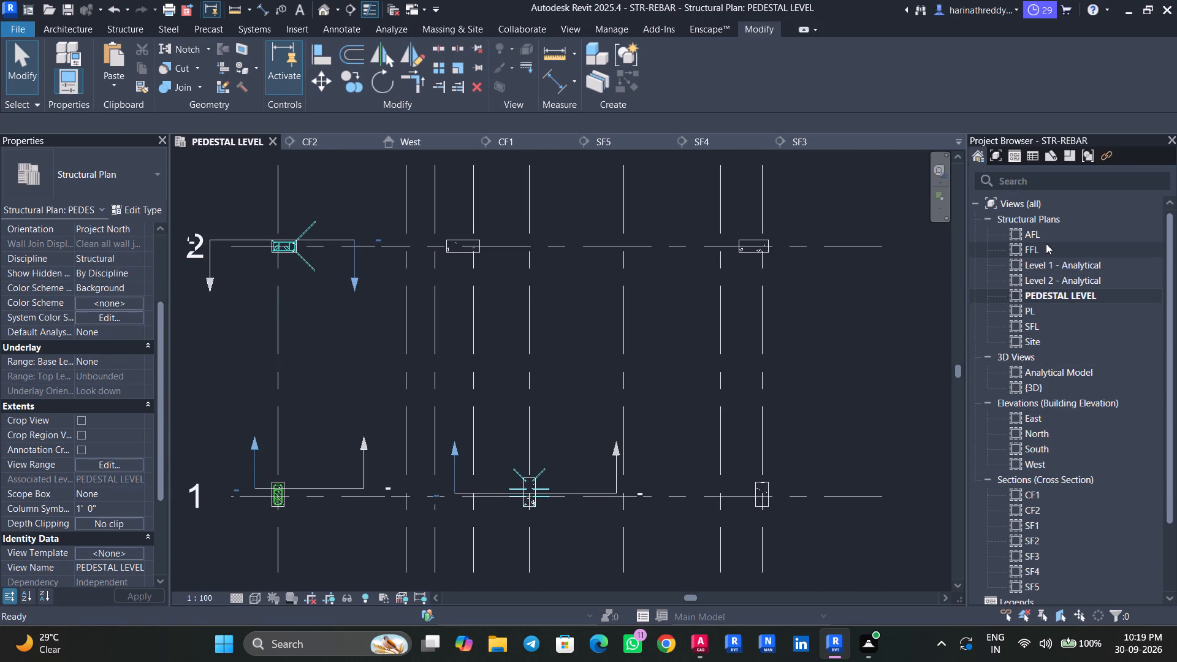
# Open the AFL plan and review the pedestal reinforcement in AutoCAD's isolated footing schedule, including the F4 row.
pyautogui.doubleClick(1044, 237)
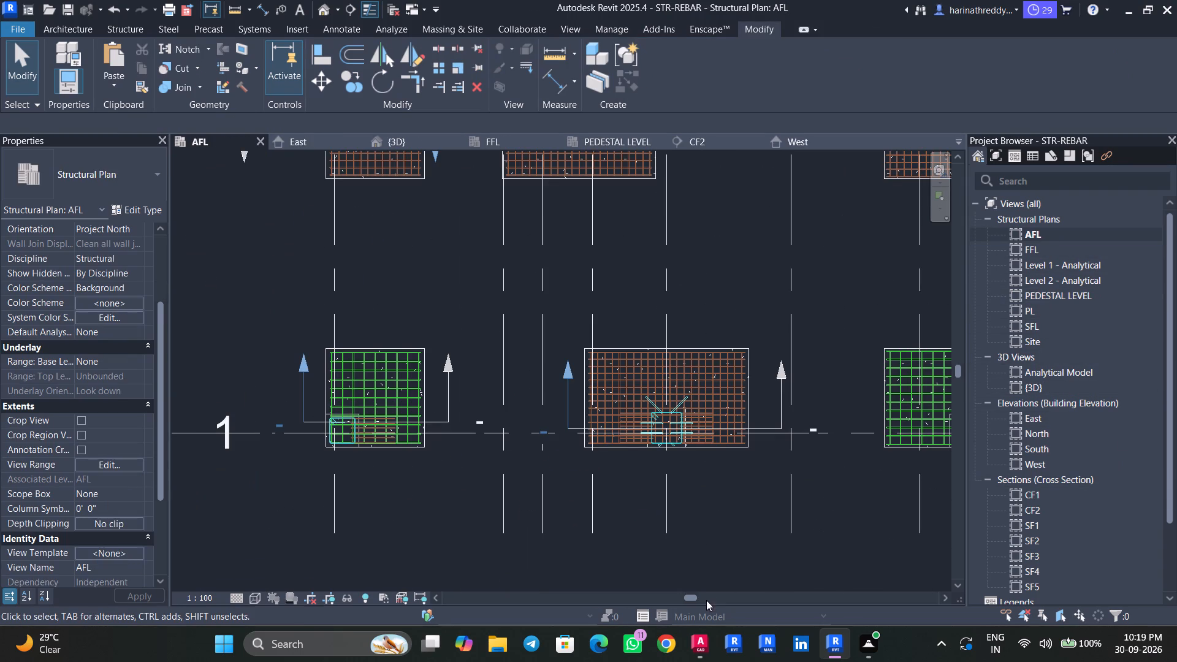
pyautogui.click(692, 647)
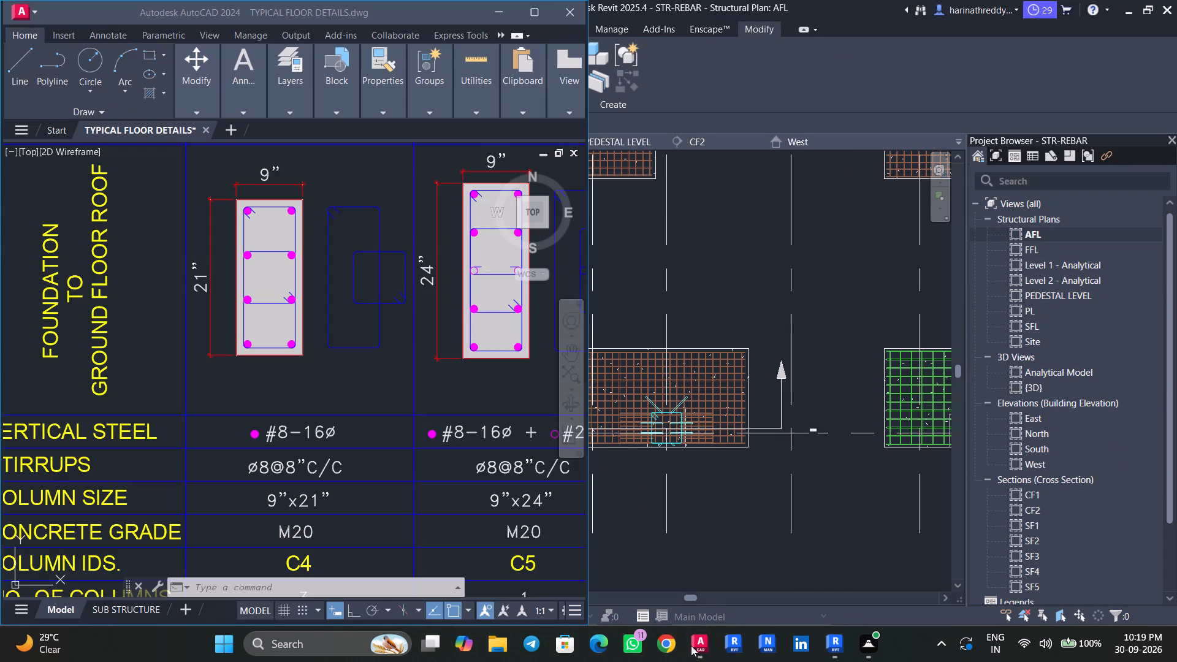
pyautogui.scroll(-2, 369, 414)
pyautogui.moveTo(359, 400); pyautogui.dragTo(528, 473, button='middle')
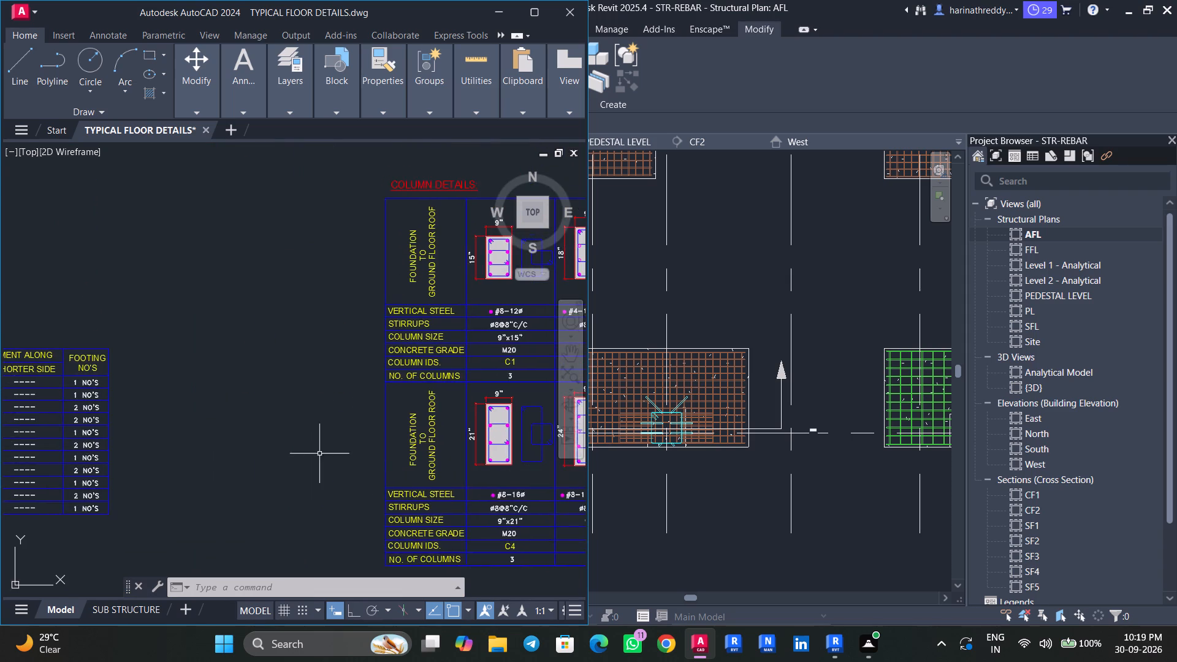
pyautogui.moveTo(318, 453); pyautogui.dragTo(535, 440, button='middle')
pyautogui.moveTo(389, 463); pyautogui.dragTo(636, 462, button='middle')
pyautogui.moveTo(314, 462); pyautogui.dragTo(540, 465, button='middle')
pyautogui.scroll(3, 187, 377)
pyautogui.moveTo(351, 432); pyautogui.dragTo(295, 432, button='middle')
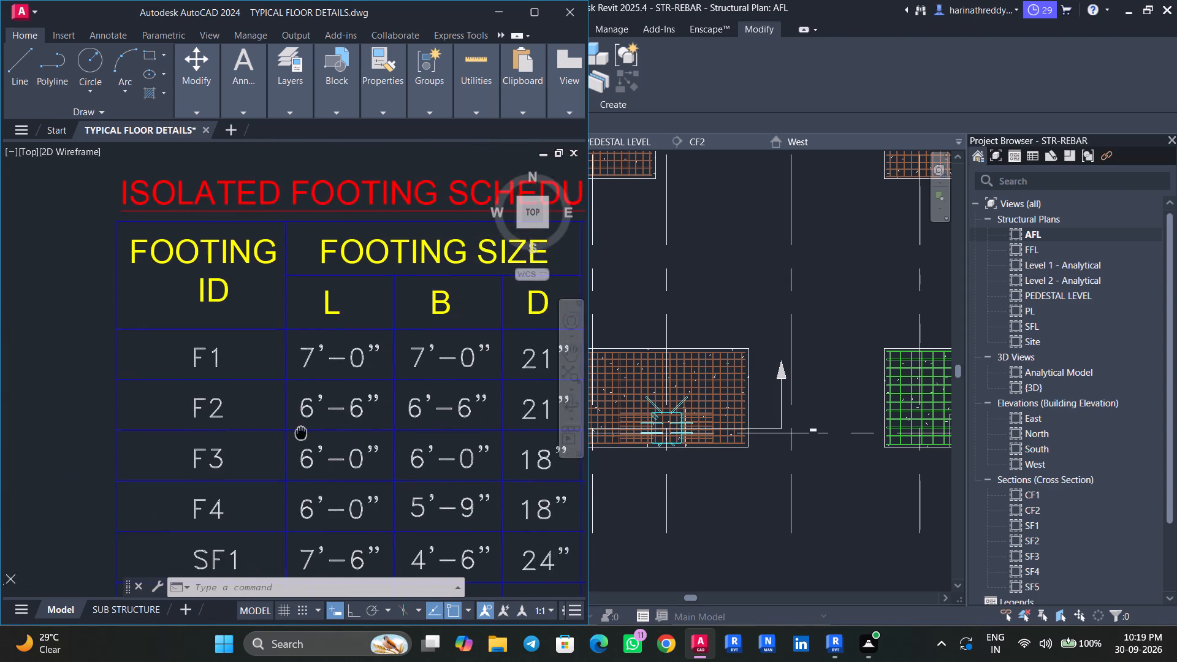
pyautogui.moveTo(295, 432); pyautogui.dragTo(167, 427, button='middle')
pyautogui.scroll(-3, 167, 427)
pyautogui.scroll(4, 361, 458)
pyautogui.scroll(-1, 385, 452)
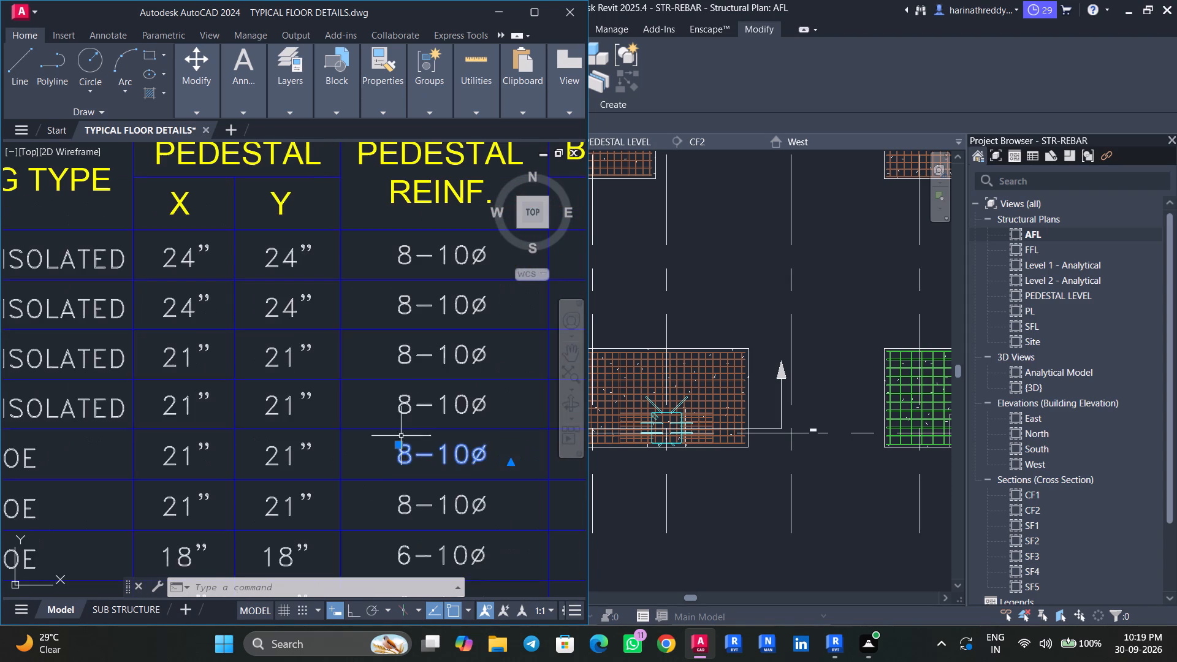
pyautogui.press('Escape')
pyautogui.press('Escape')
pyautogui.click(430, 406)
pyautogui.scroll(-2, 419, 430)
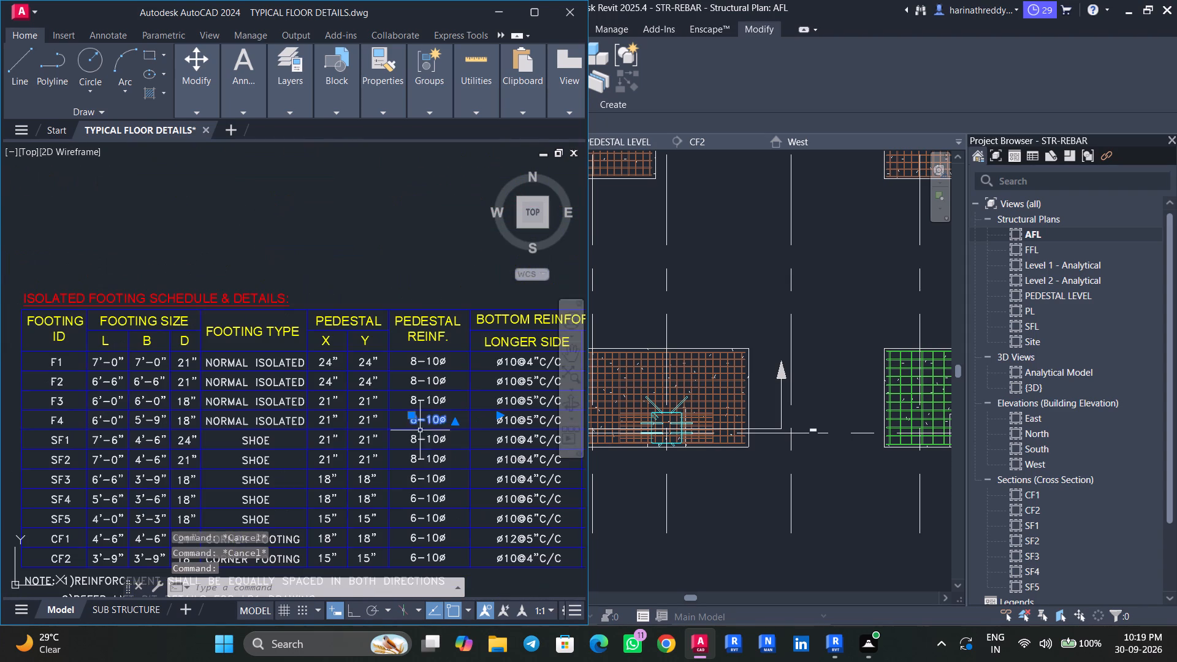
pyautogui.click(495, 19)
# Inspect footings across the AFL plan, checking their types to locate footing F4.
pyautogui.scroll(-2, 562, 320)
pyautogui.scroll(1, 562, 320)
pyautogui.scroll(-1, 562, 320)
pyautogui.scroll(1, 591, 333)
pyautogui.scroll(-1, 591, 333)
pyautogui.scroll(8, 592, 333)
pyautogui.click(566, 341)
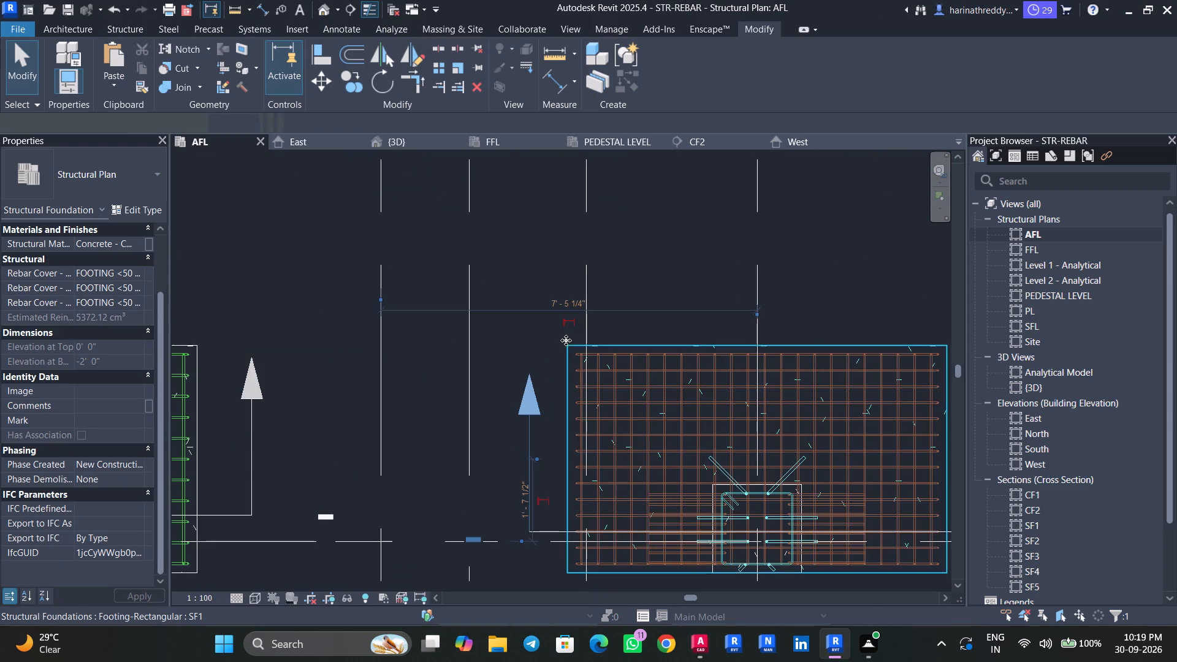
pyautogui.scroll(-8, 566, 340)
pyautogui.moveTo(546, 286); pyautogui.dragTo(525, 483, button='middle')
pyautogui.press('Escape')
pyautogui.press('Escape')
pyautogui.scroll(8, 787, 277)
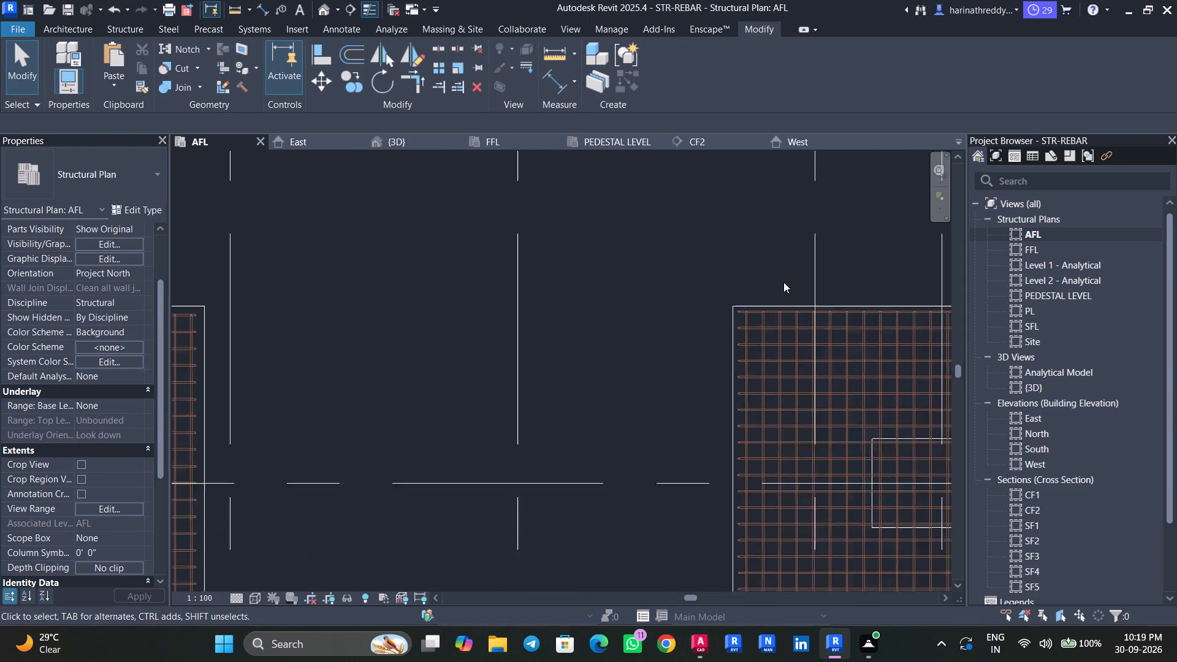
pyautogui.scroll(2, 783, 282)
pyautogui.click(783, 308)
pyautogui.scroll(-8, 667, 308)
pyautogui.moveTo(627, 283); pyautogui.dragTo(628, 581, button='middle')
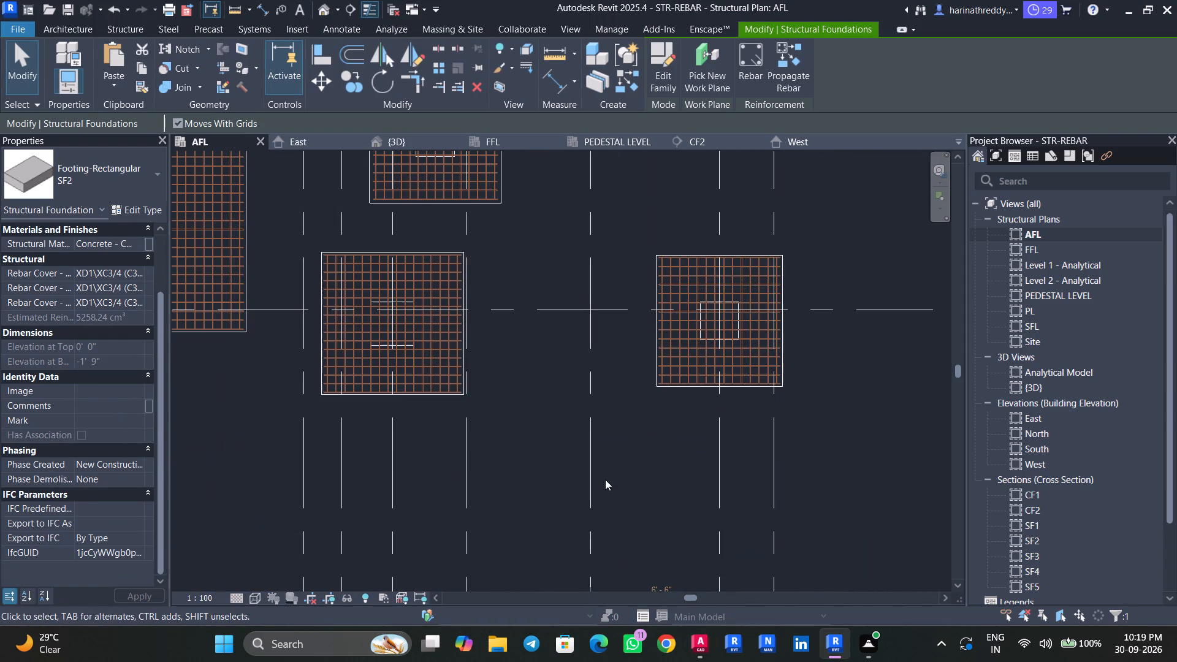
pyautogui.press('Escape')
pyautogui.press('Escape')
pyautogui.scroll(3, 666, 386)
pyautogui.click(671, 389)
pyautogui.scroll(2, 672, 390)
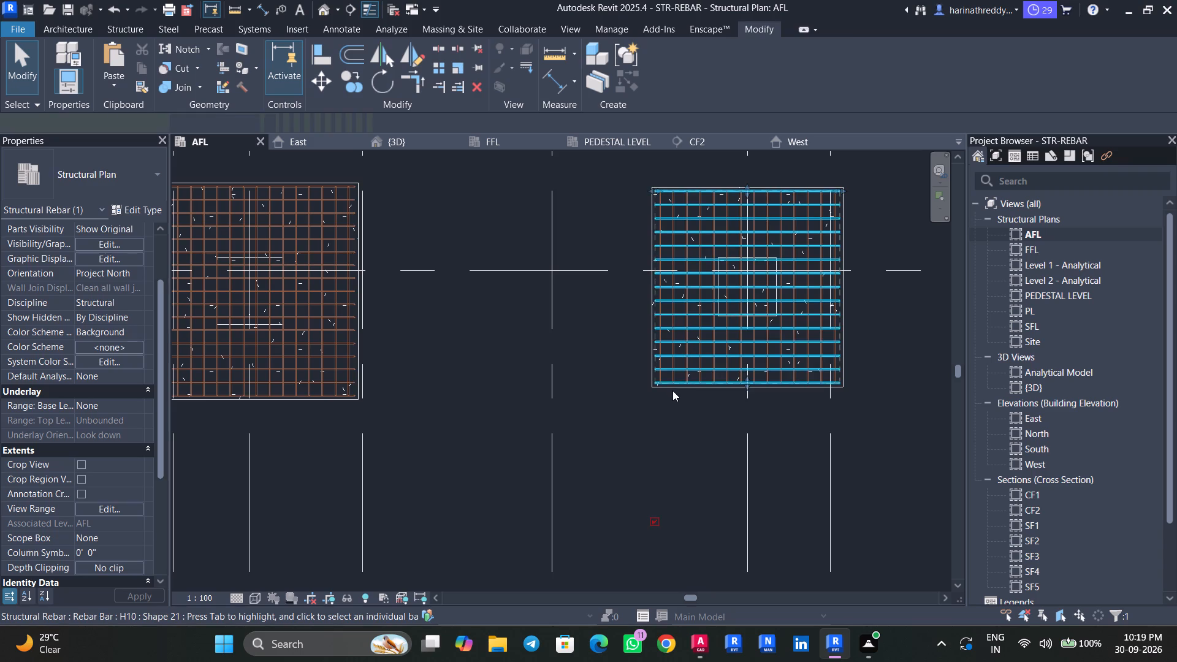
pyautogui.scroll(6, 672, 390)
pyautogui.press('Escape')
pyautogui.click(674, 382)
pyautogui.scroll(-6, 633, 422)
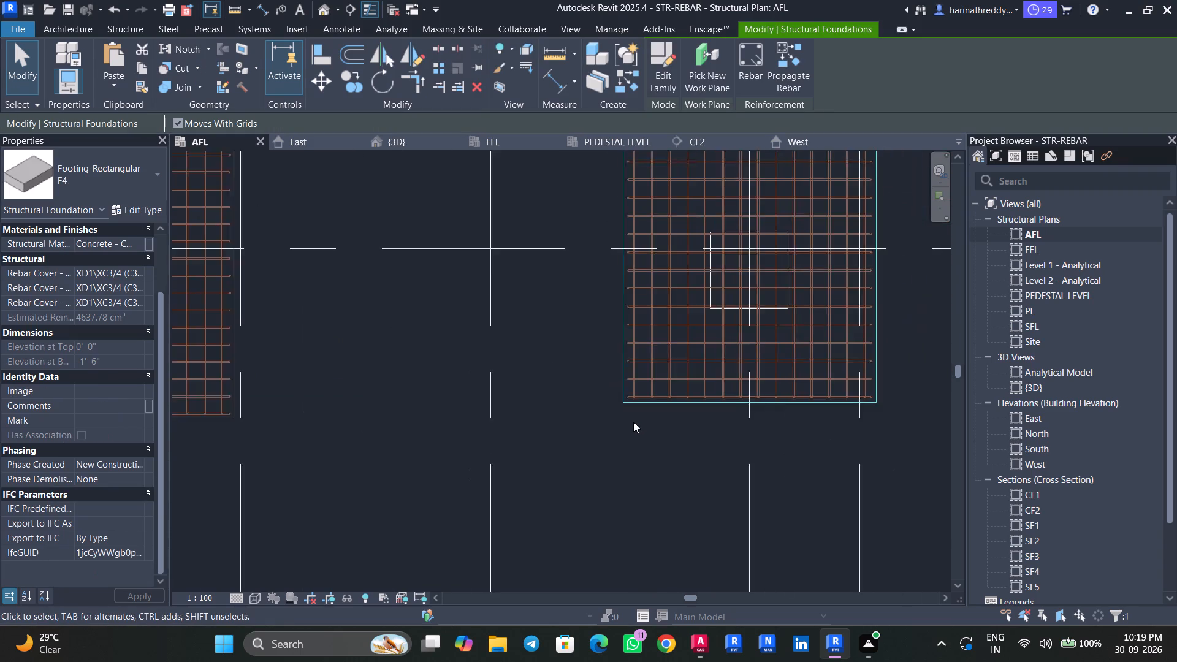
pyautogui.scroll(-2, 633, 422)
pyautogui.scroll(1, 633, 422)
pyautogui.scroll(-4, 633, 422)
pyautogui.moveTo(630, 422); pyautogui.dragTo(596, 463, button='middle')
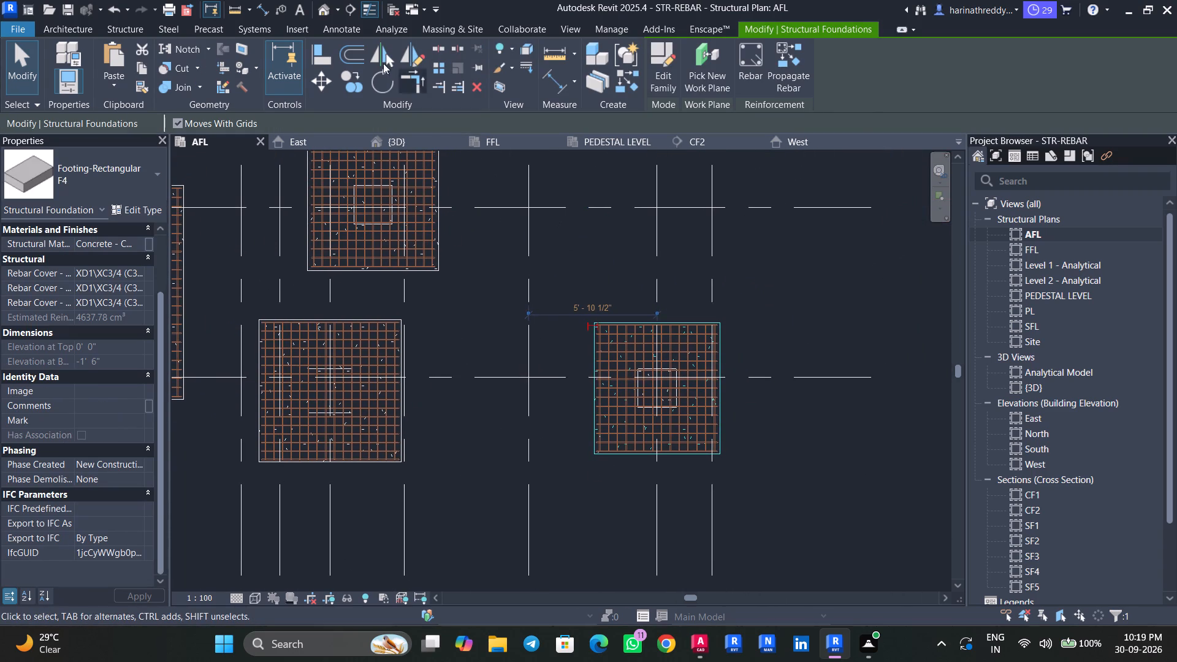
# Draw a horizontal cross section through footing F4 and its pedestal in the AFL plan, looking north.
pyautogui.click(348, 14)
pyautogui.scroll(6, 583, 394)
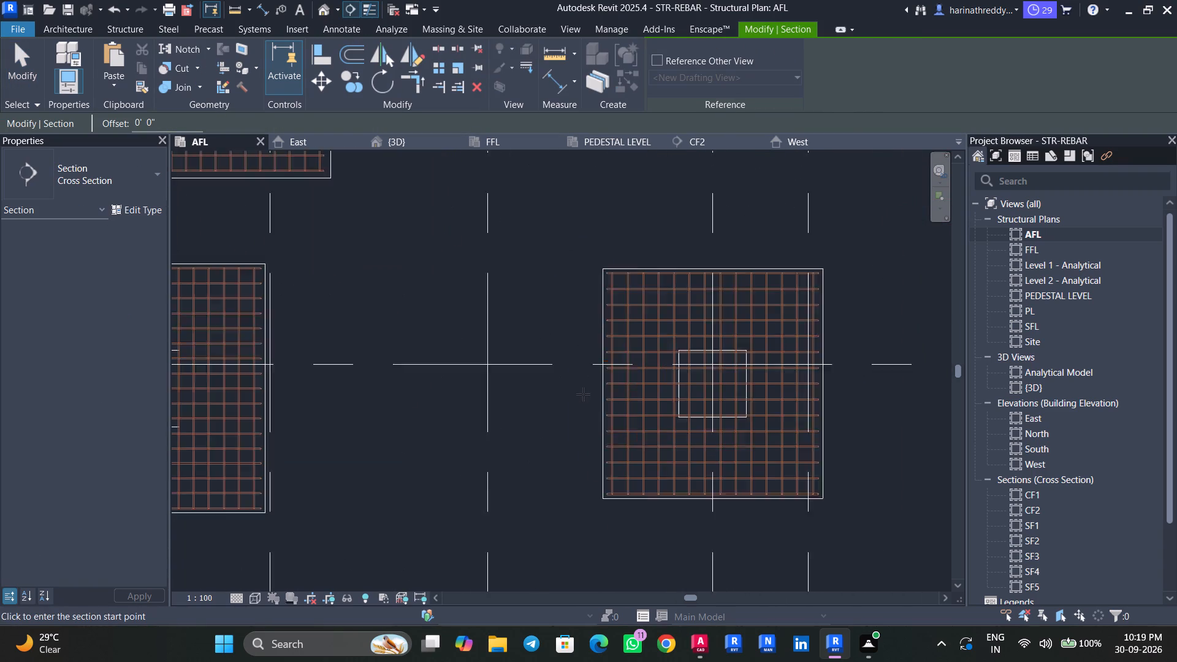
pyautogui.click(554, 400)
pyautogui.moveTo(835, 398); pyautogui.dragTo(561, 415, button='middle')
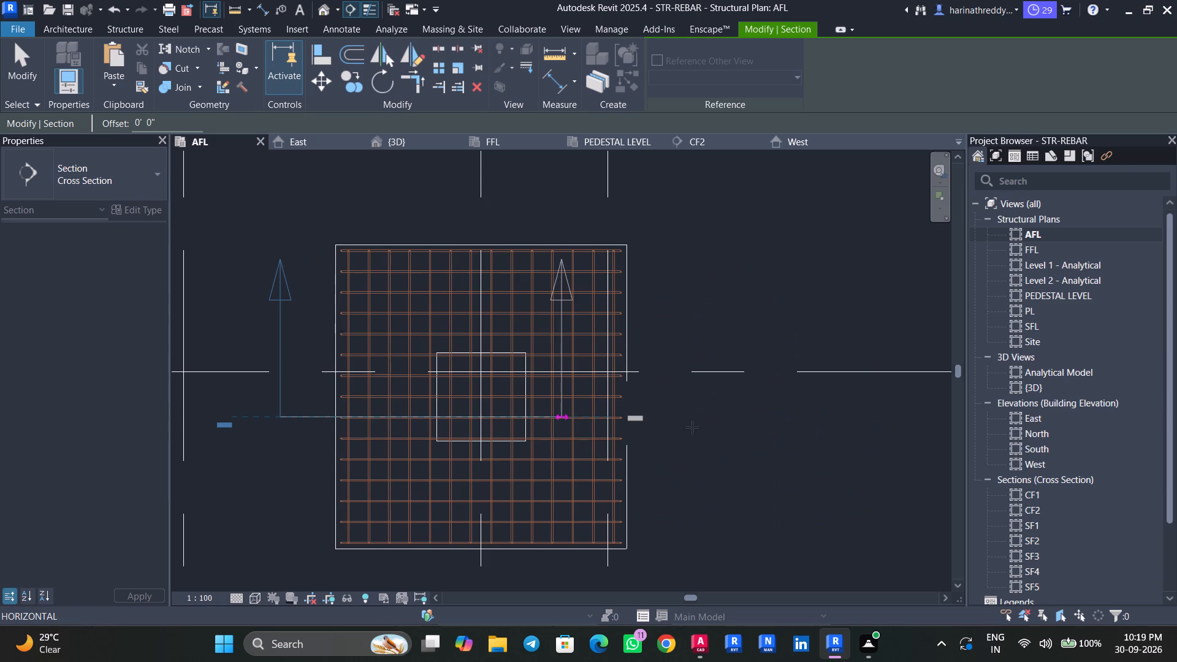
pyautogui.click(733, 427)
pyautogui.press('Escape')
pyautogui.press('Escape')
pyautogui.click(691, 420)
pyautogui.scroll(-5, 686, 420)
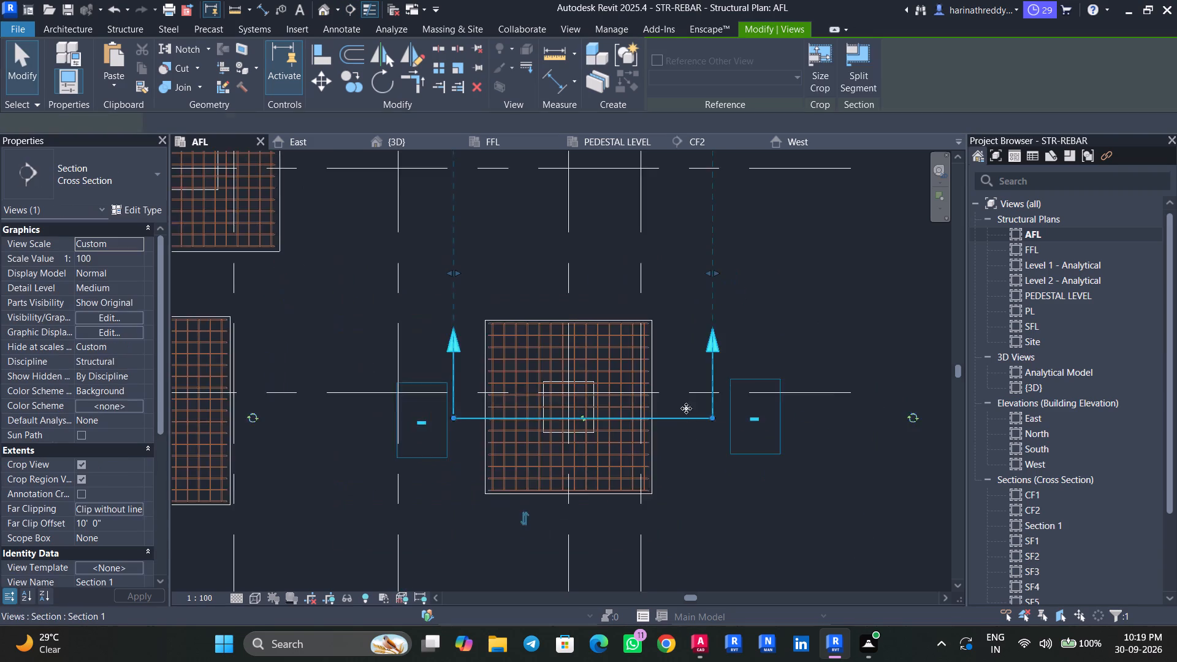
pyautogui.scroll(-3, 686, 408)
pyautogui.click(622, 261)
pyautogui.press('Escape')
pyautogui.press('Escape')
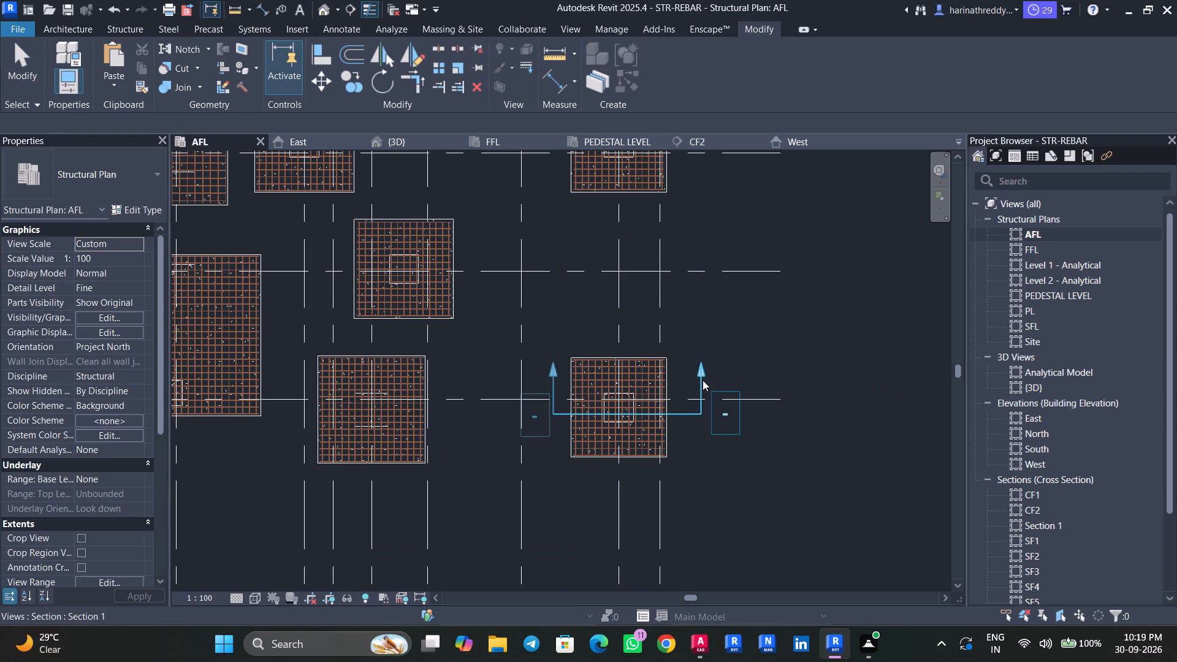
# Shorten the new F4 section's far clip offset to about 3' 2", close to the footing's north edge.
pyautogui.click(703, 381)
pyautogui.moveTo(624, 257); pyautogui.dragTo(621, 363)
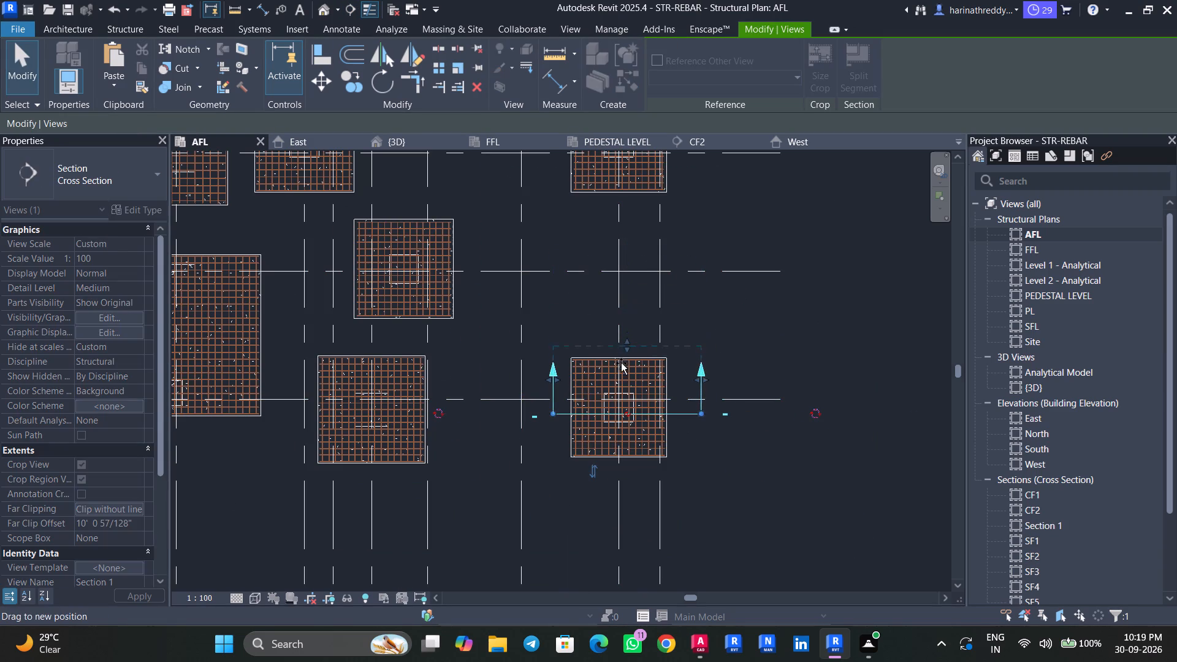
pyautogui.moveTo(621, 363); pyautogui.dragTo(622, 370)
pyautogui.scroll(4, 661, 386)
pyautogui.press('Escape')
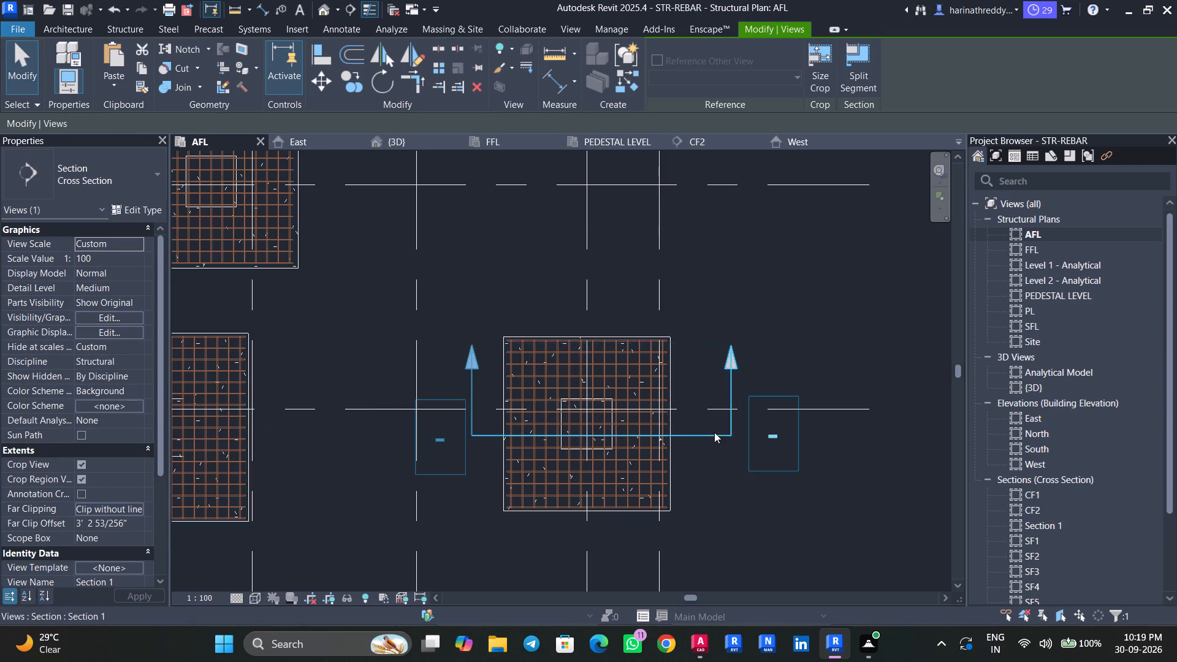
# Open the new section's view and check the type of the footing at its base.
pyautogui.click(711, 435)
pyautogui.rightClick(710, 436)
pyautogui.click(744, 284)
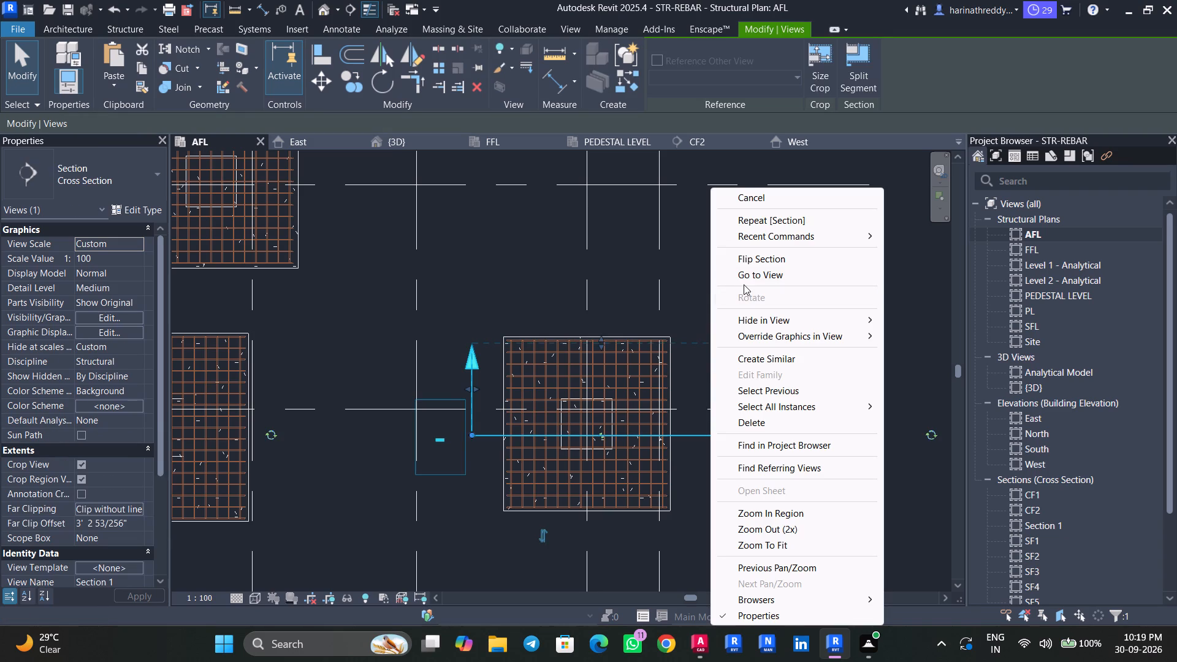
pyautogui.click(745, 279)
pyautogui.scroll(3, 585, 488)
pyautogui.scroll(-1, 585, 488)
pyautogui.scroll(2, 585, 488)
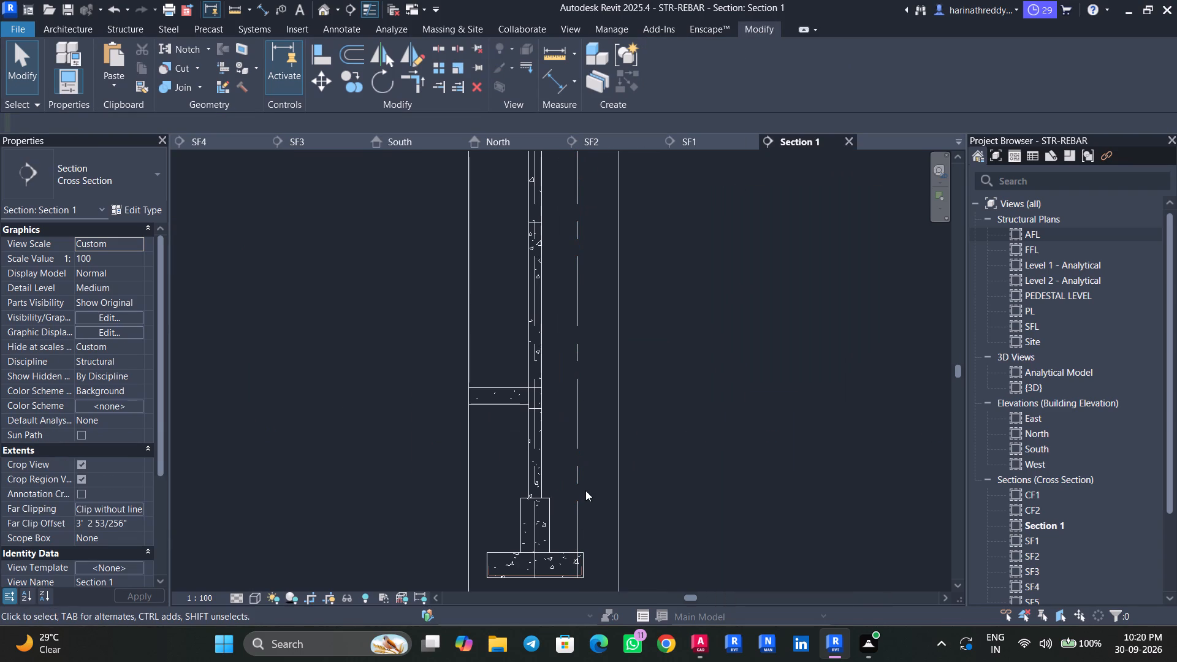
pyautogui.scroll(3, 616, 501)
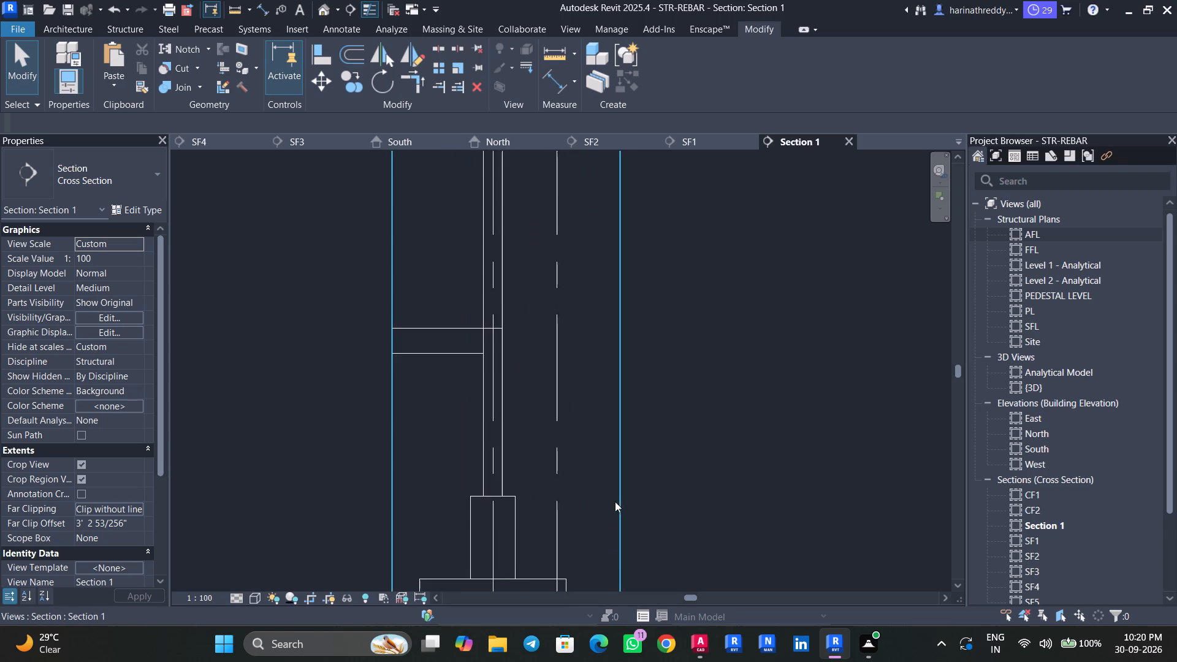
pyautogui.moveTo(587, 497); pyautogui.dragTo(641, 362, button='middle')
pyautogui.scroll(6, 641, 362)
pyautogui.moveTo(624, 432); pyautogui.dragTo(642, 371, button='middle')
pyautogui.click(617, 409)
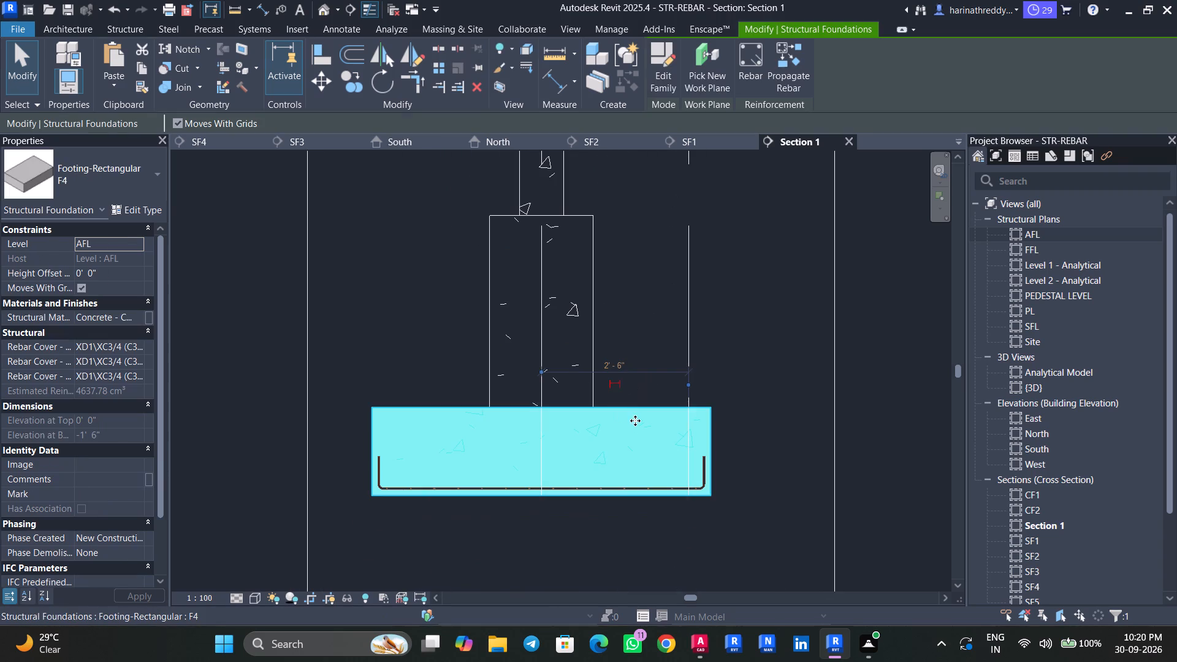
pyautogui.click(224, 333)
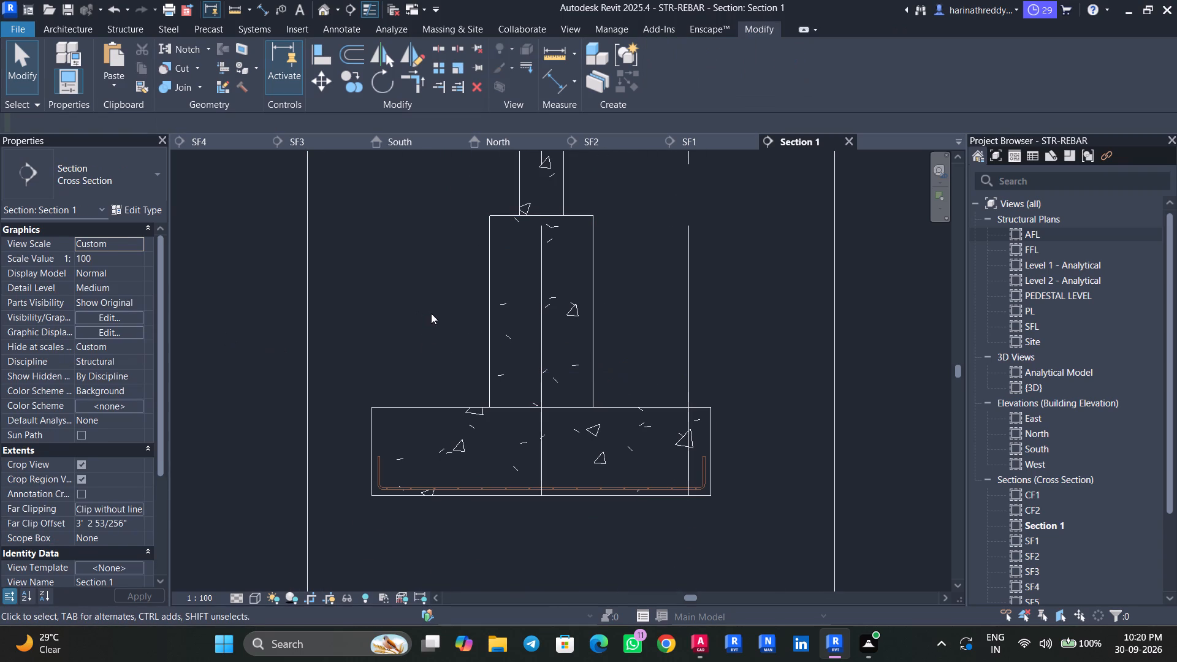
# Start a sketched H16 rebar in the section view, hosted by the F4 pedestal.
pyautogui.click(487, 320)
pyautogui.scroll(-2, 429, 338)
pyautogui.moveTo(427, 329); pyautogui.dragTo(439, 377, button='middle')
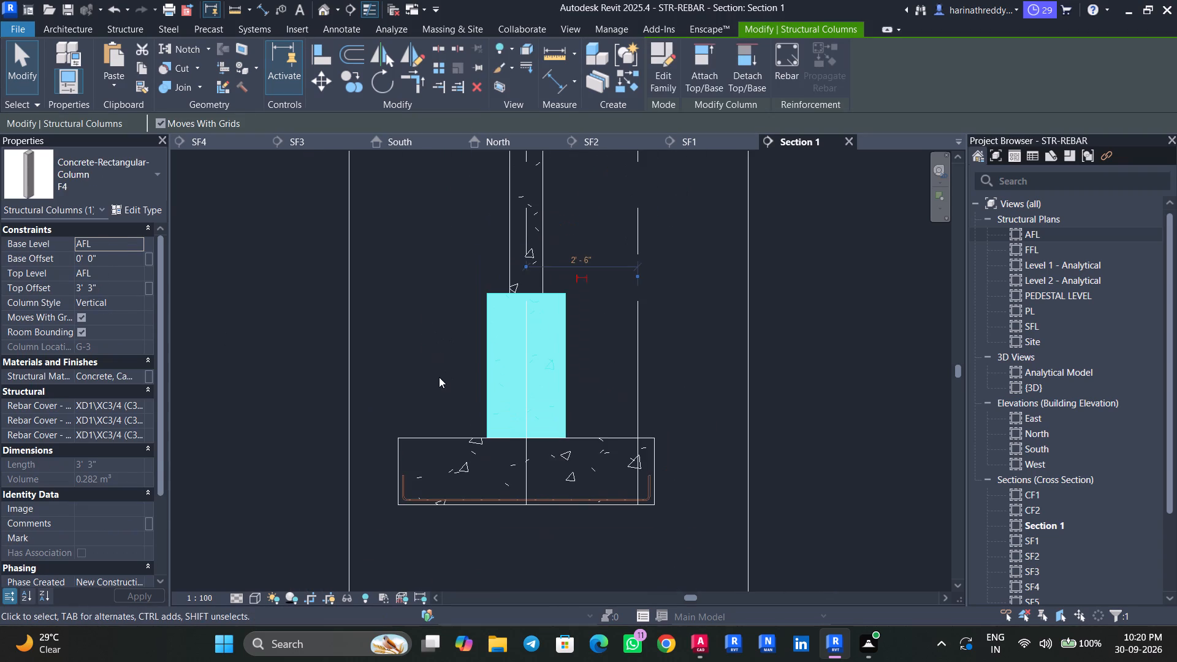
pyautogui.scroll(-3, 439, 377)
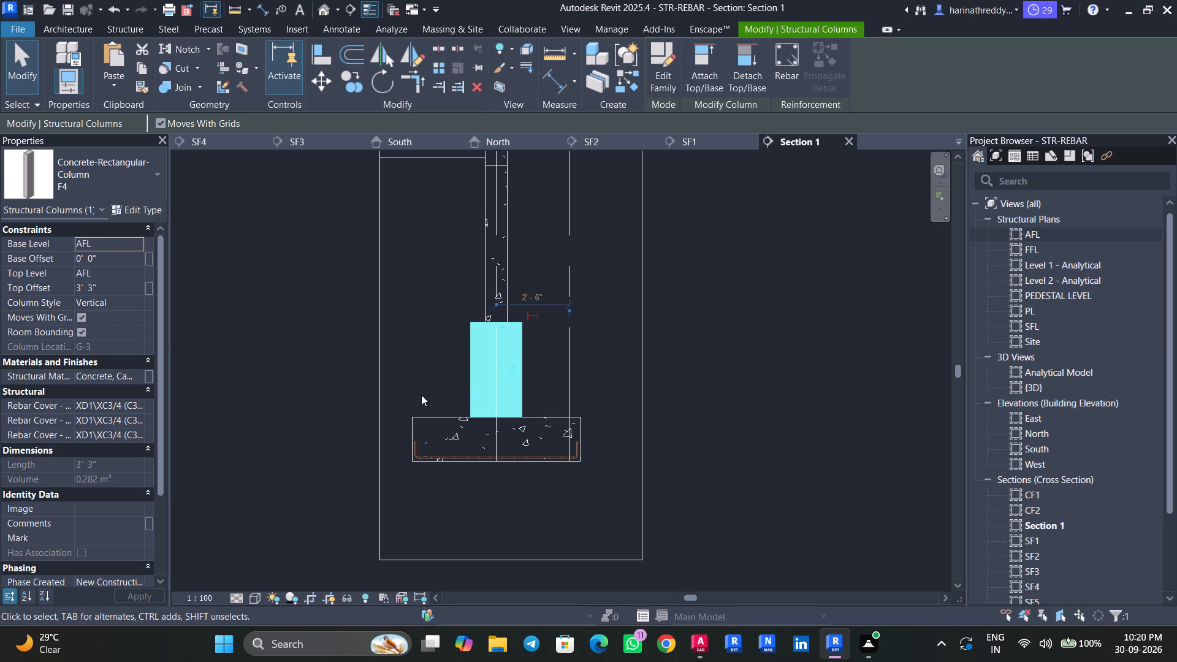
pyautogui.scroll(1, 421, 395)
pyautogui.moveTo(422, 395); pyautogui.dragTo(435, 392, button='middle')
pyautogui.scroll(2, 466, 387)
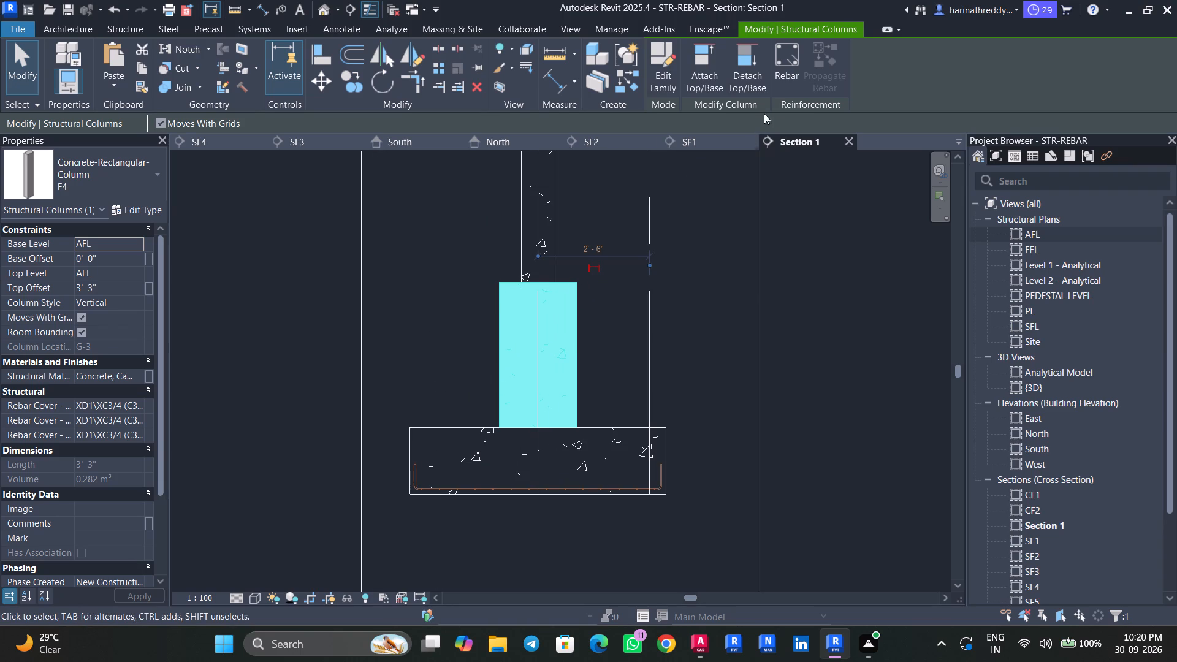
pyautogui.click(794, 80)
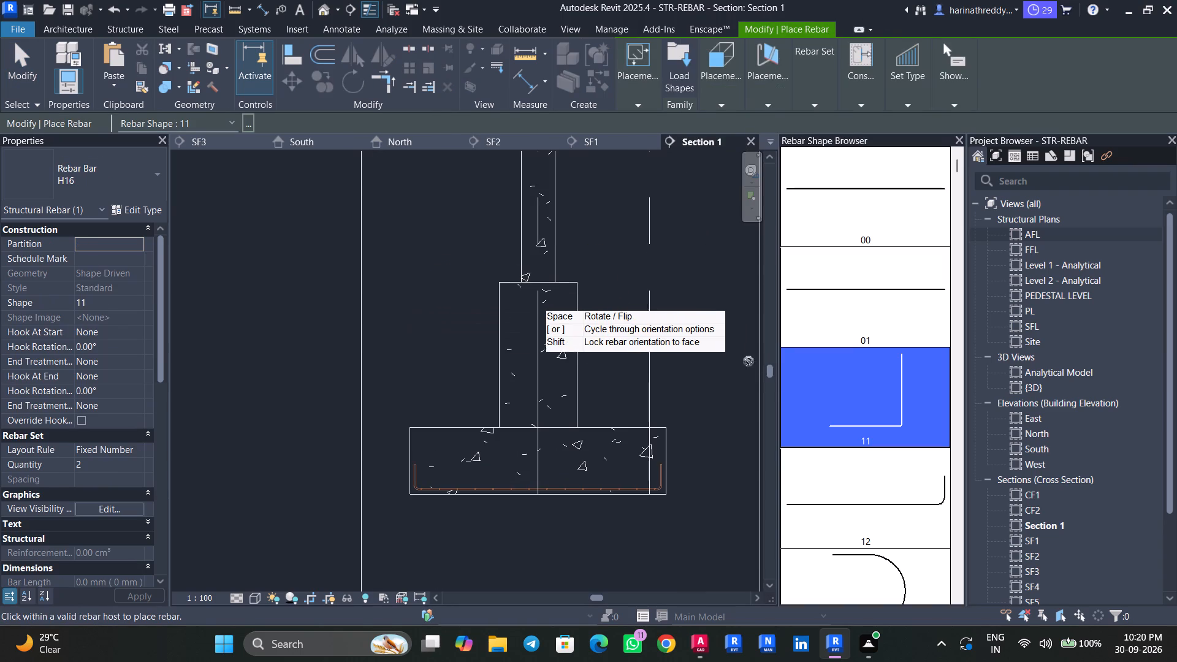
pyautogui.scroll(6, 854, 322)
pyautogui.click(882, 183)
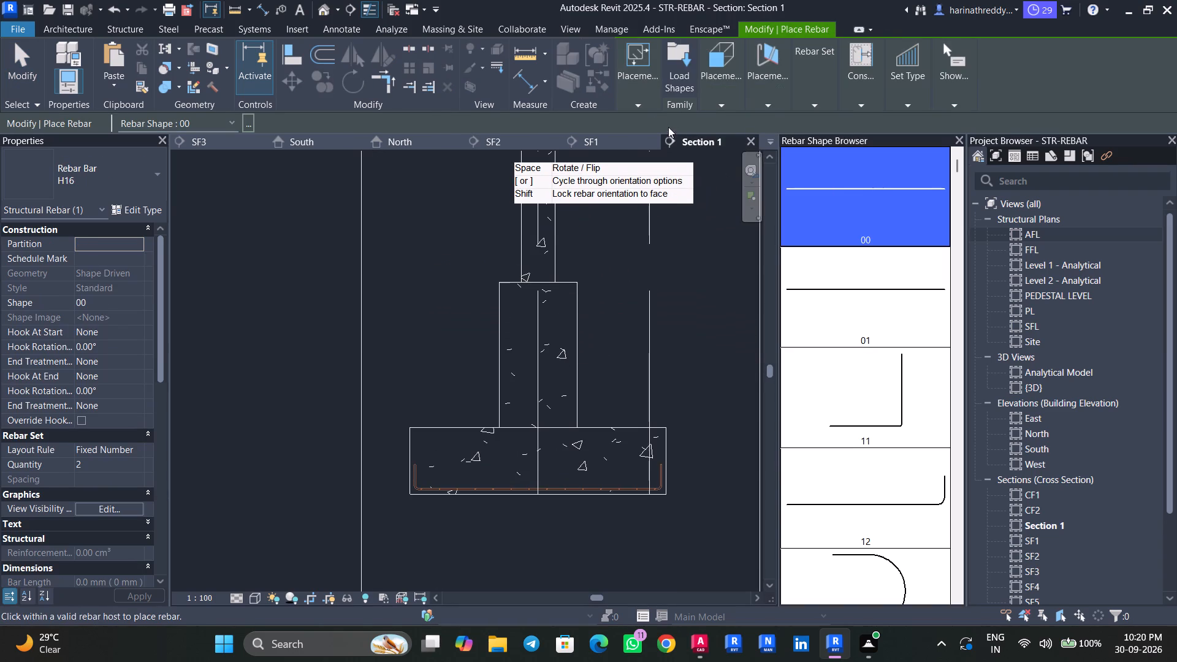
pyautogui.click(650, 105)
pyautogui.click(757, 141)
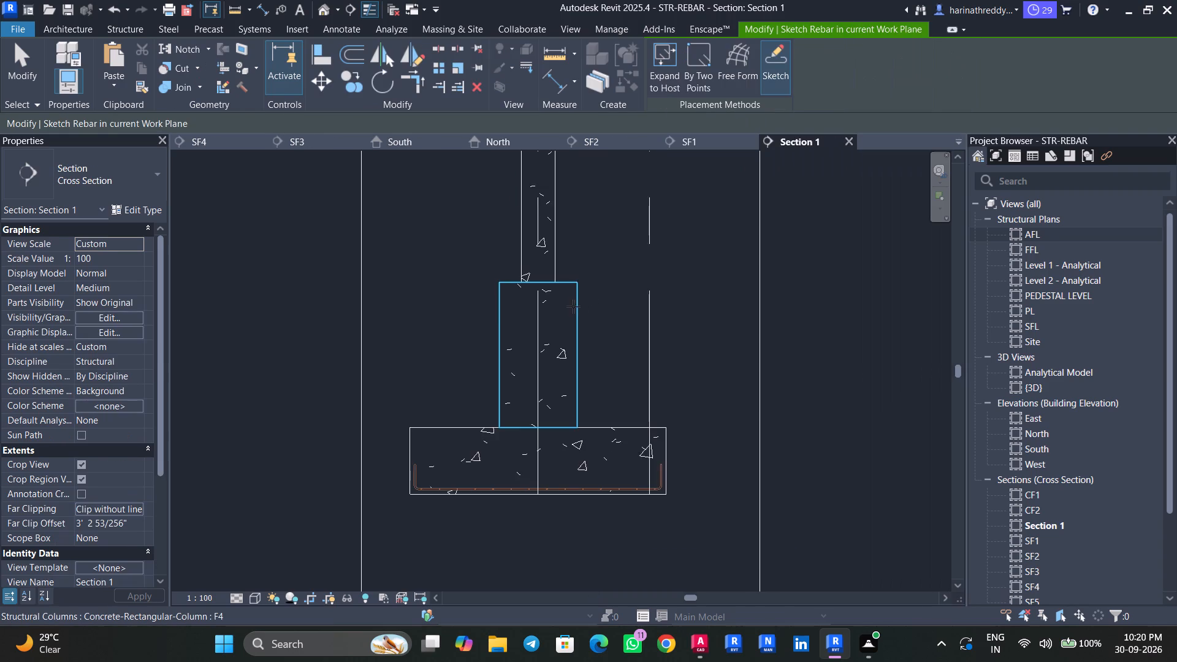
pyautogui.scroll(3, 573, 306)
pyautogui.click(580, 308)
pyautogui.scroll(4, 552, 294)
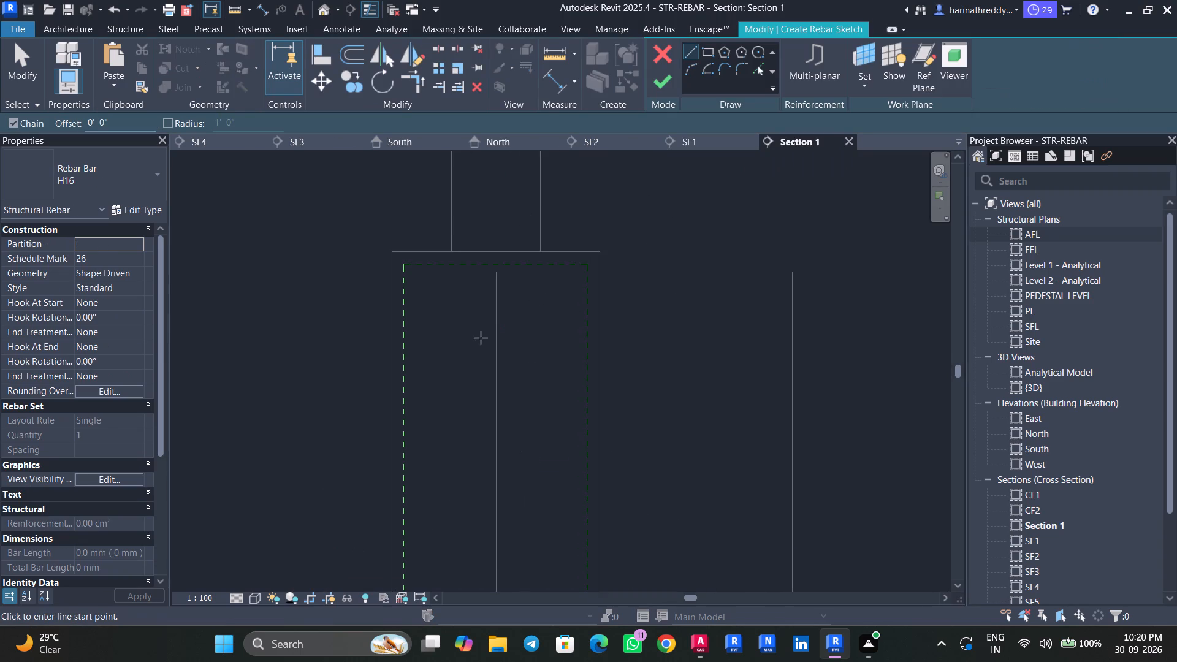
# Switch to AutoCAD and examine the isolated footing schedule and the typical isolated footing's section X-X for pedestal bar arrangement.
pyautogui.click(705, 656)
pyautogui.scroll(-4, 354, 441)
pyautogui.scroll(2, 357, 444)
pyautogui.moveTo(357, 444); pyautogui.dragTo(364, 343, button='middle')
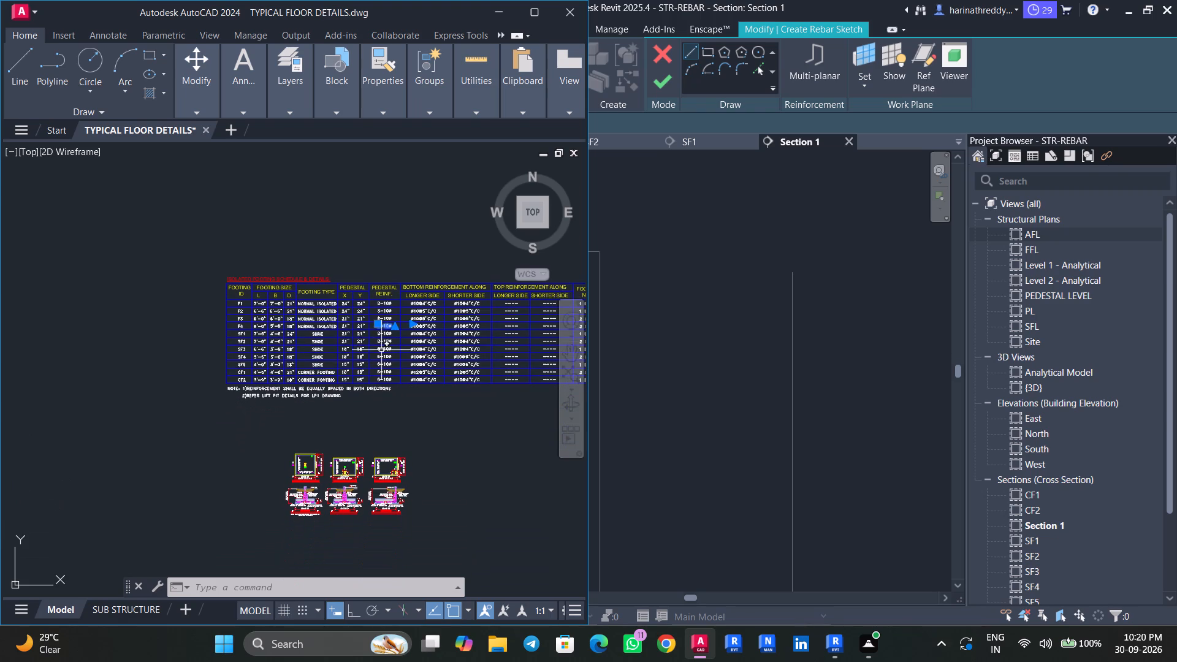
pyautogui.moveTo(454, 427); pyautogui.dragTo(435, 416, button='middle')
pyautogui.scroll(1, 353, 459)
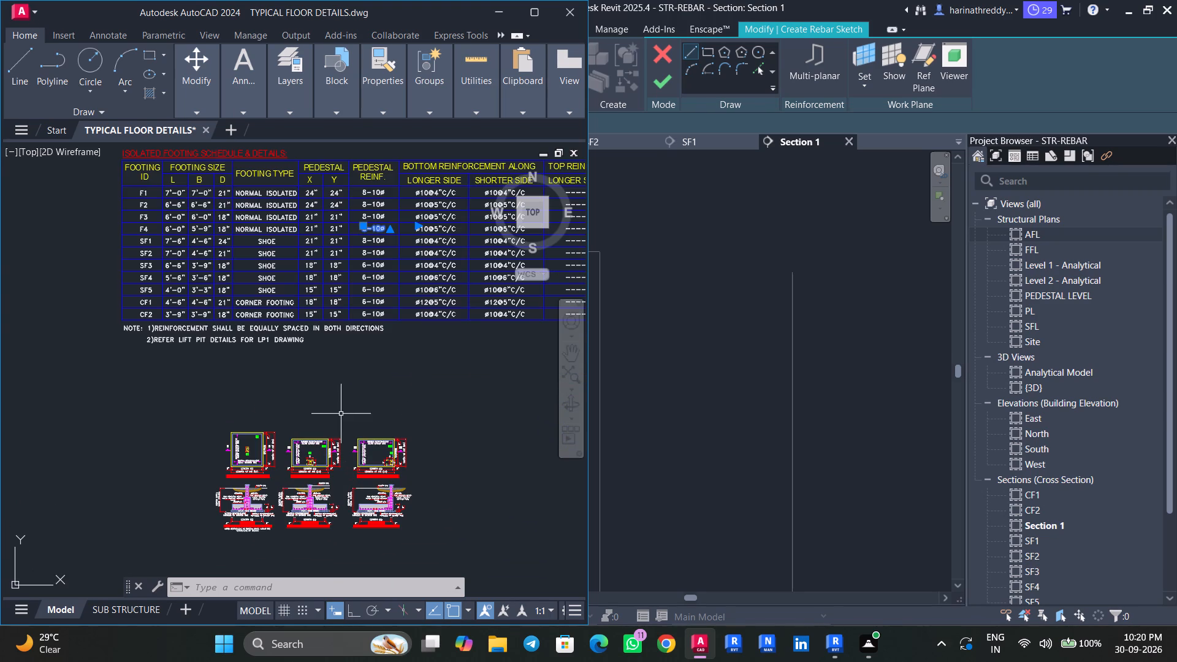
pyautogui.scroll(2, 229, 250)
pyautogui.moveTo(232, 262); pyautogui.dragTo(219, 299, button='middle')
pyautogui.scroll(-2, 219, 299)
pyautogui.moveTo(238, 341); pyautogui.dragTo(296, 262, button='middle')
pyautogui.scroll(2, 301, 419)
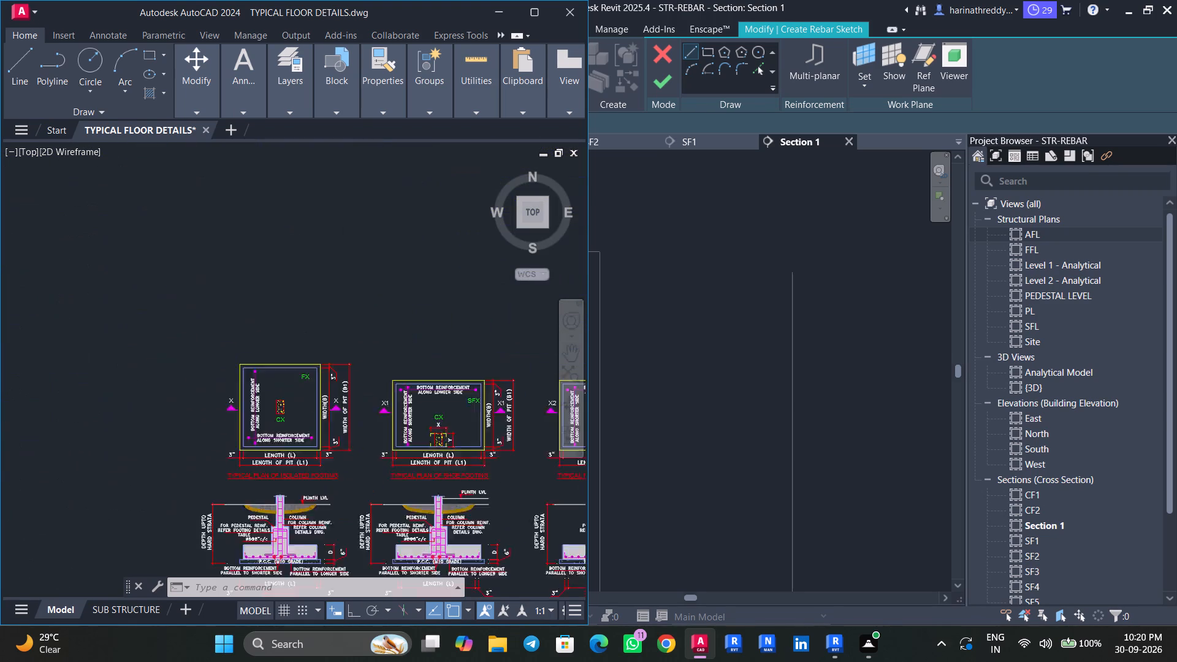
pyautogui.scroll(2, 301, 420)
pyautogui.moveTo(299, 420); pyautogui.dragTo(319, 280, button='middle')
pyautogui.moveTo(307, 456); pyautogui.dragTo(322, 281, button='middle')
pyautogui.moveTo(309, 381); pyautogui.dragTo(315, 325, button='middle')
pyautogui.scroll(2, 274, 362)
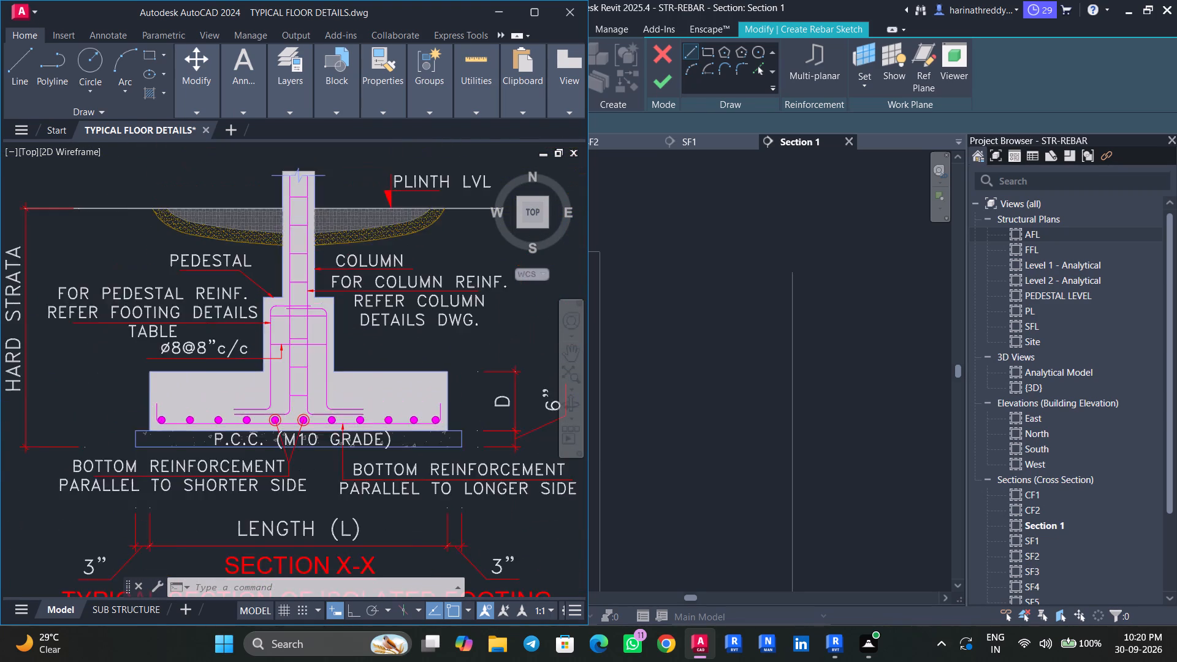